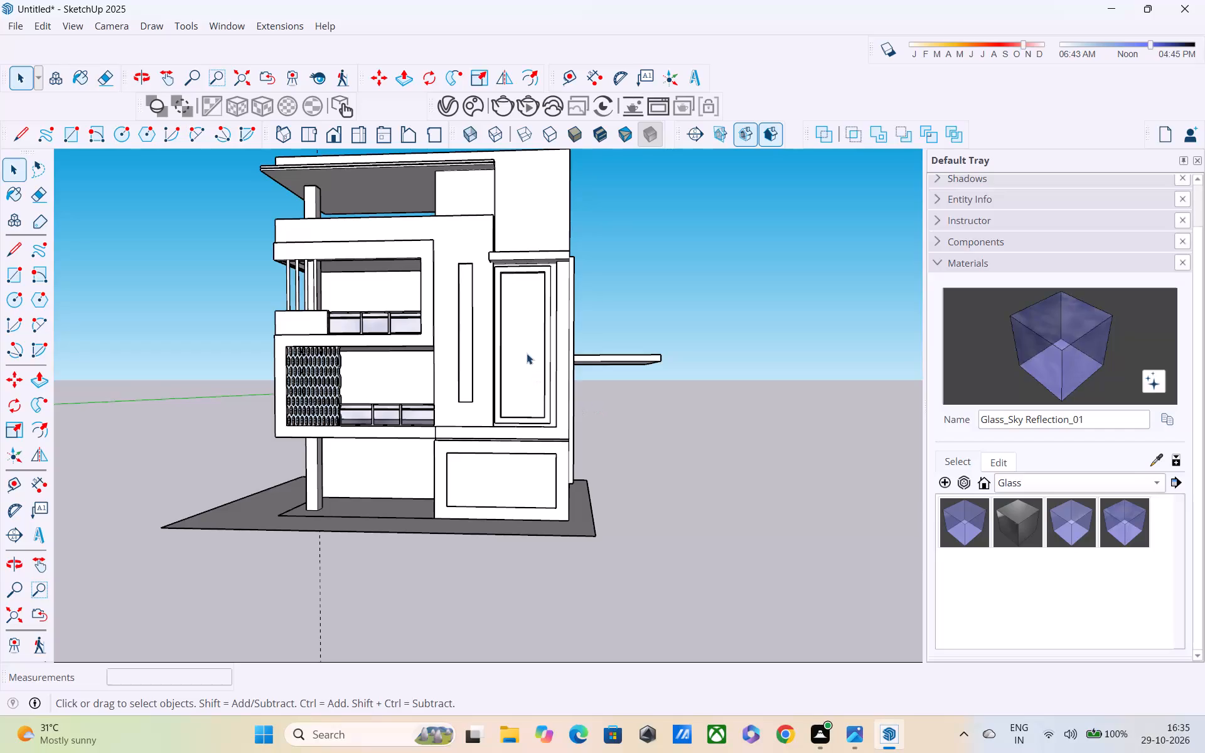
Examine the building's front and side facades from several angles.
middle_drag(527, 353, 277, 279)
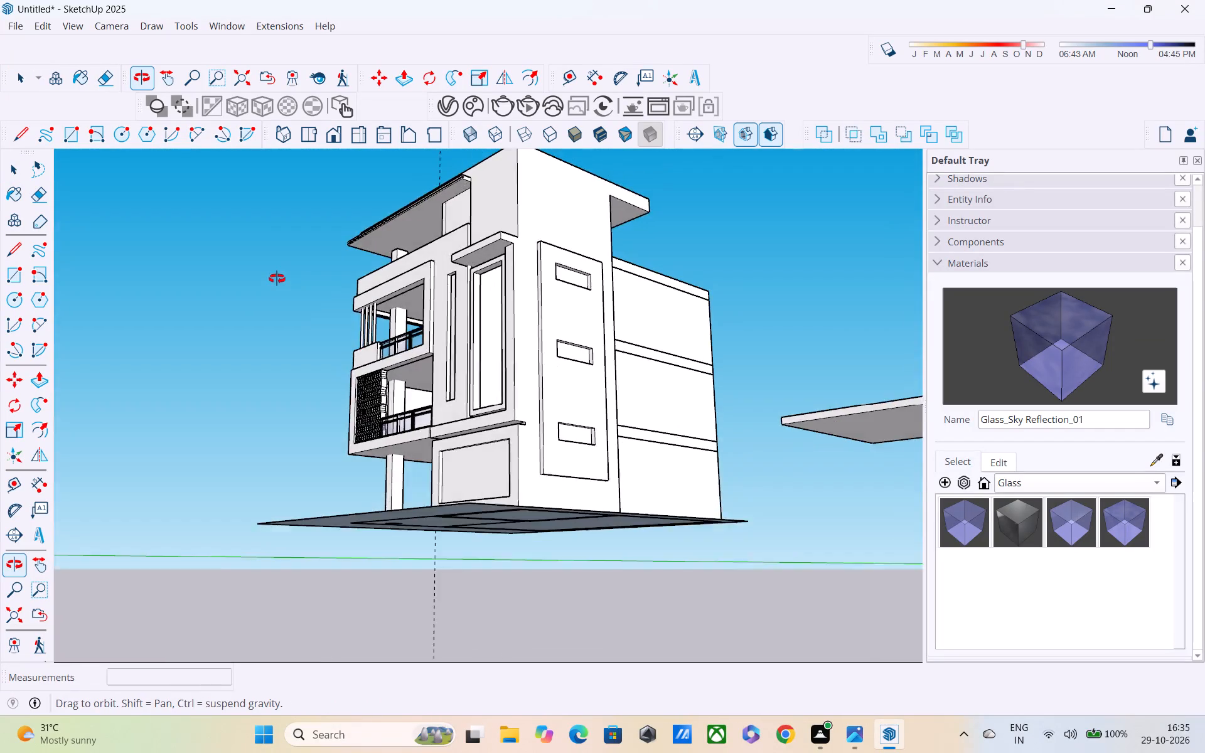
middle_drag(277, 279, 327, 298)
scroll(322, 296, up, 1)
shift+middle_drag(406, 355, 444, 249)
middle_drag(513, 294, 514, 299)
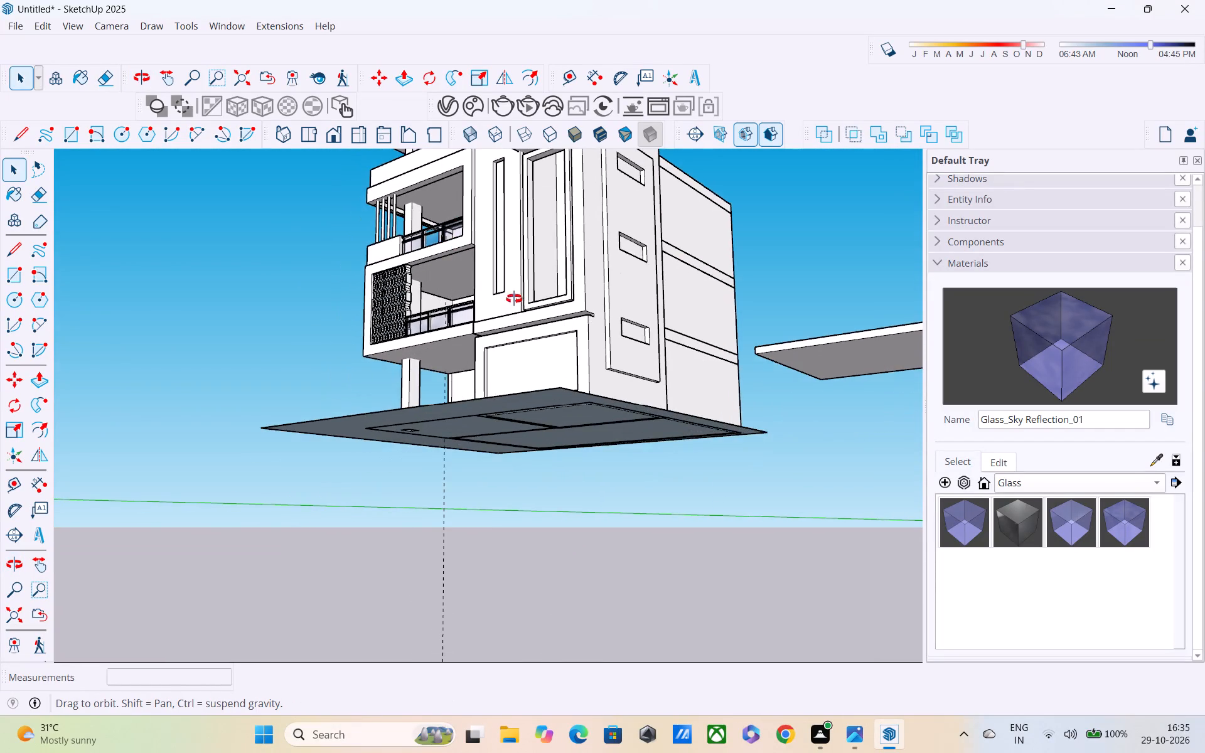
middle_drag(514, 299, 537, 409)
shift+middle_drag(549, 395, 547, 419)
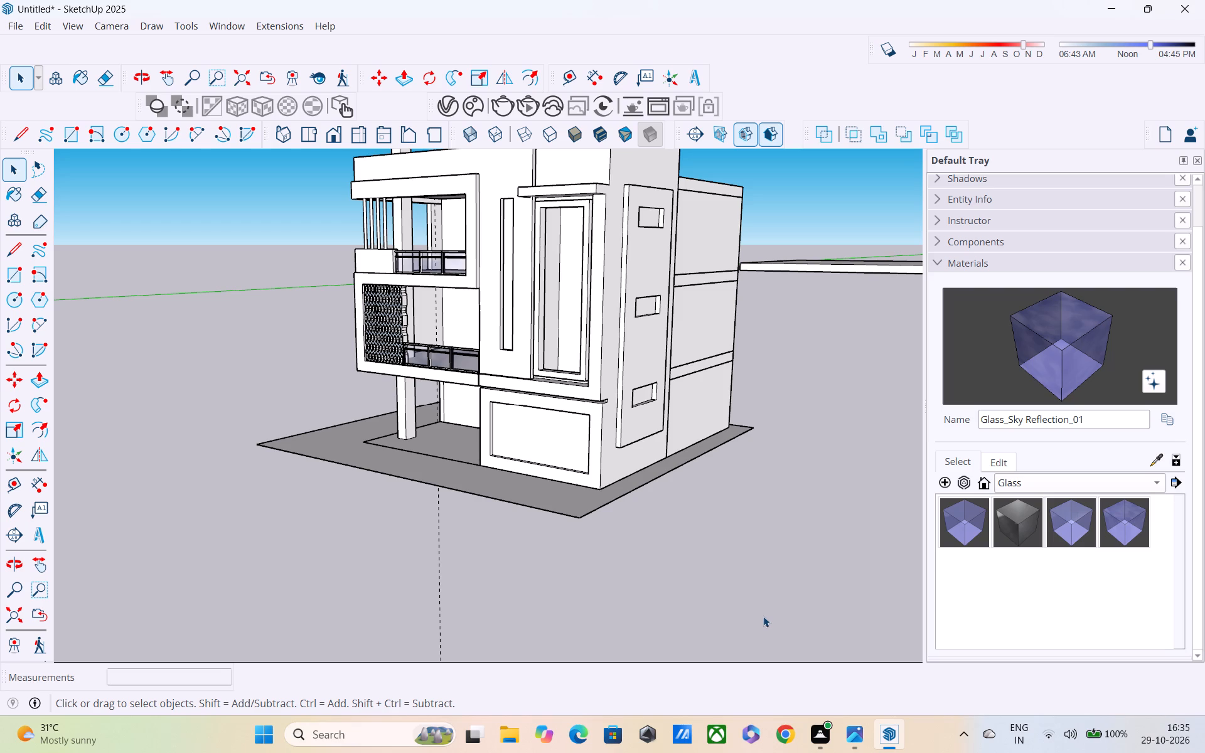
scroll(729, 589, down, 1)
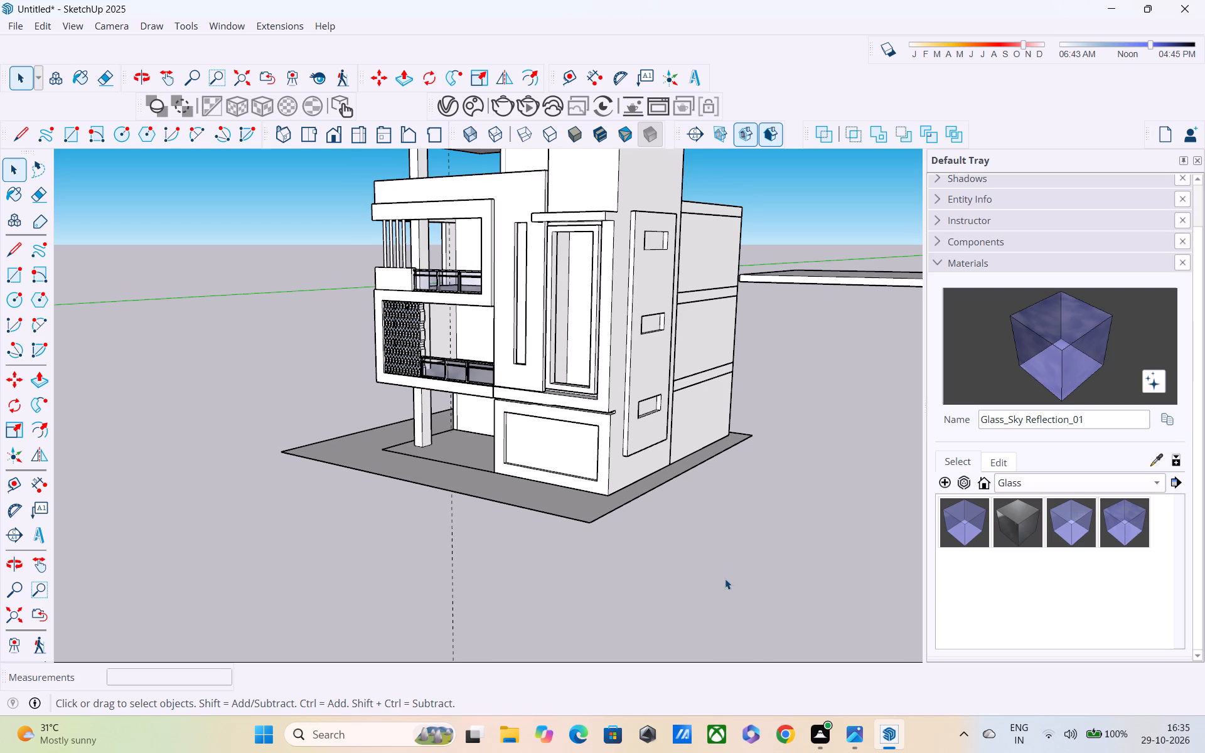
scroll(730, 583, down, 1)
middle_drag(609, 471, 611, 440)
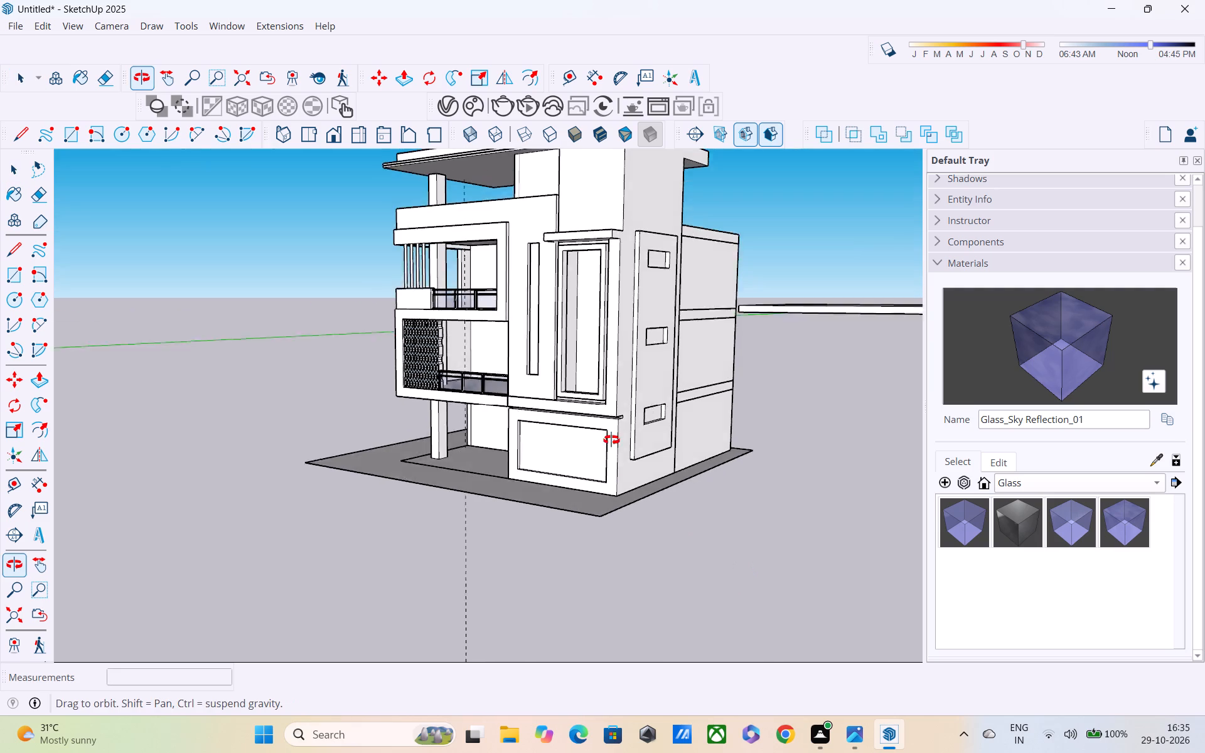
middle_drag(611, 440, 617, 427)
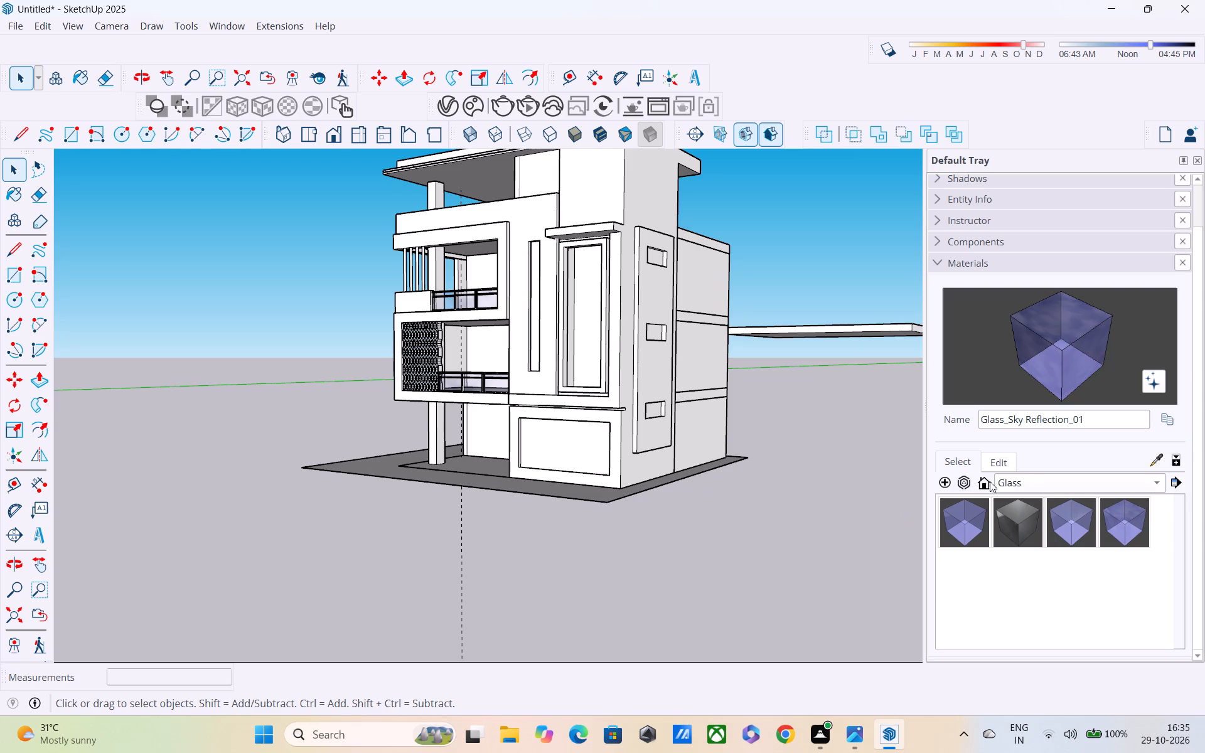
Paint the underside of the roof overhang with Wood_Veneer_15_1K from the Wood materials.
click(1029, 482)
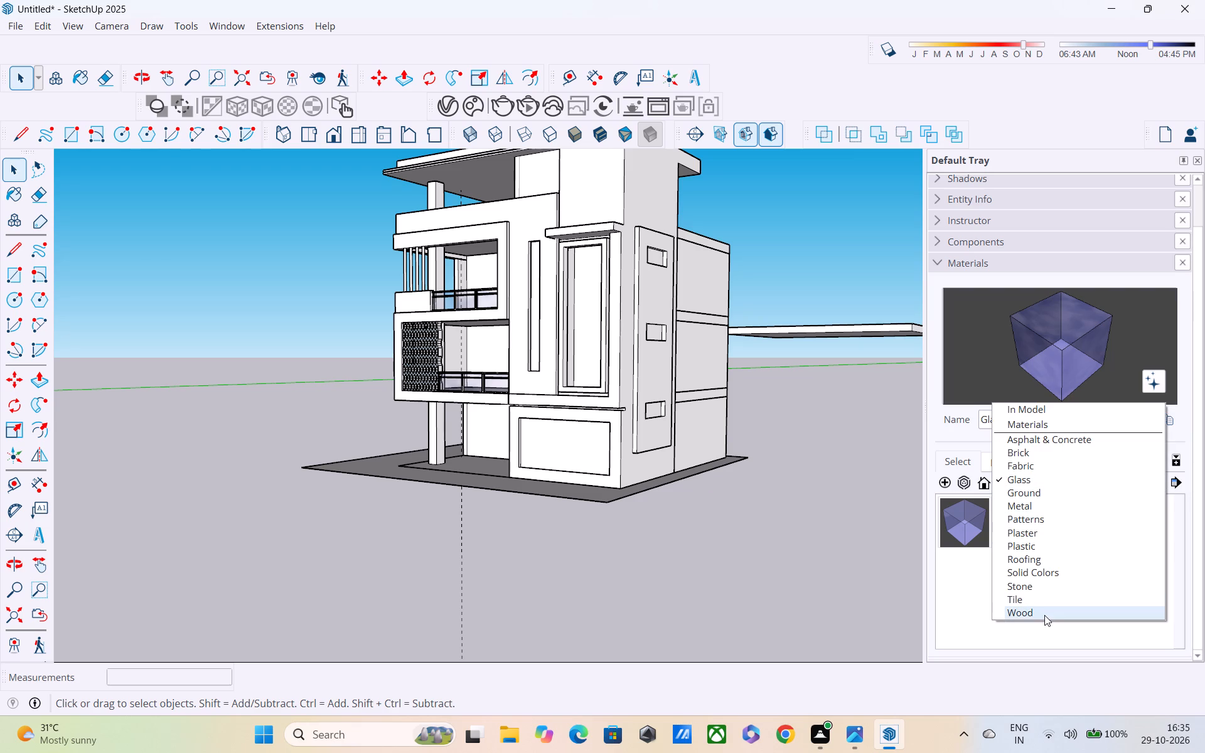
click(1027, 613)
click(1012, 577)
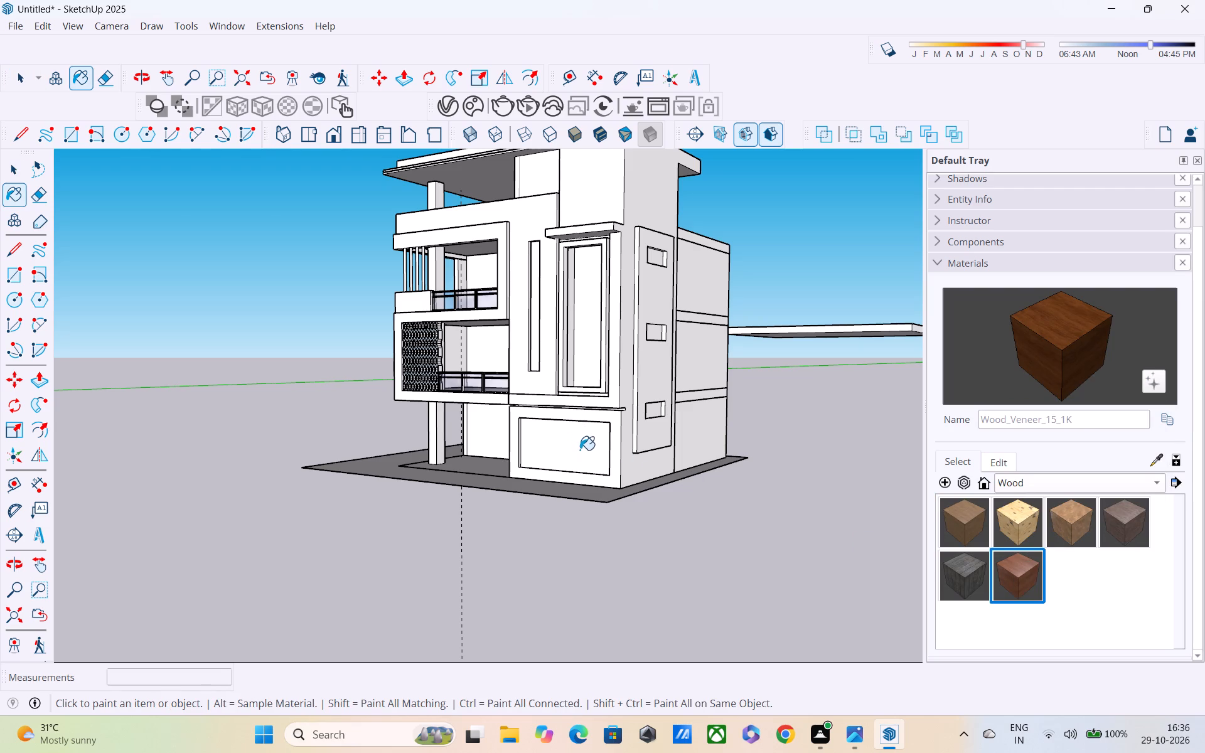
shift+middle_drag(583, 450, 694, 579)
shift+scroll(694, 579, up, 1)
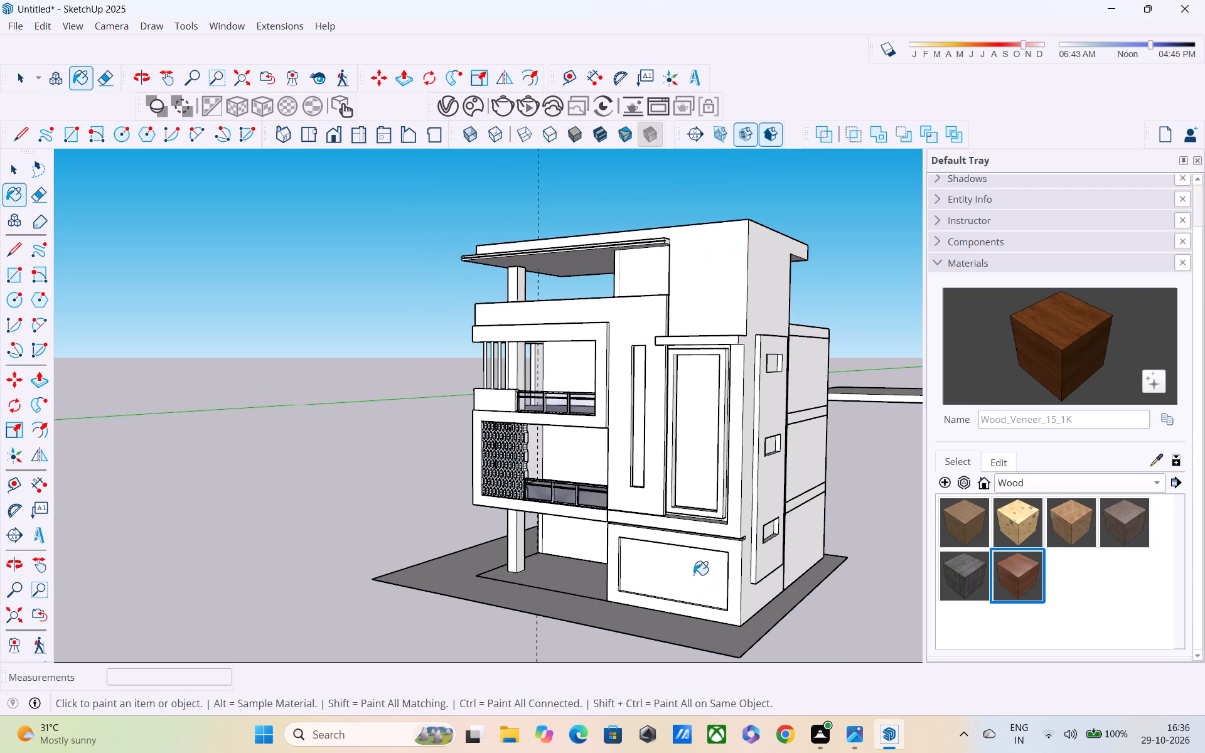
middle_drag(537, 277, 554, 186)
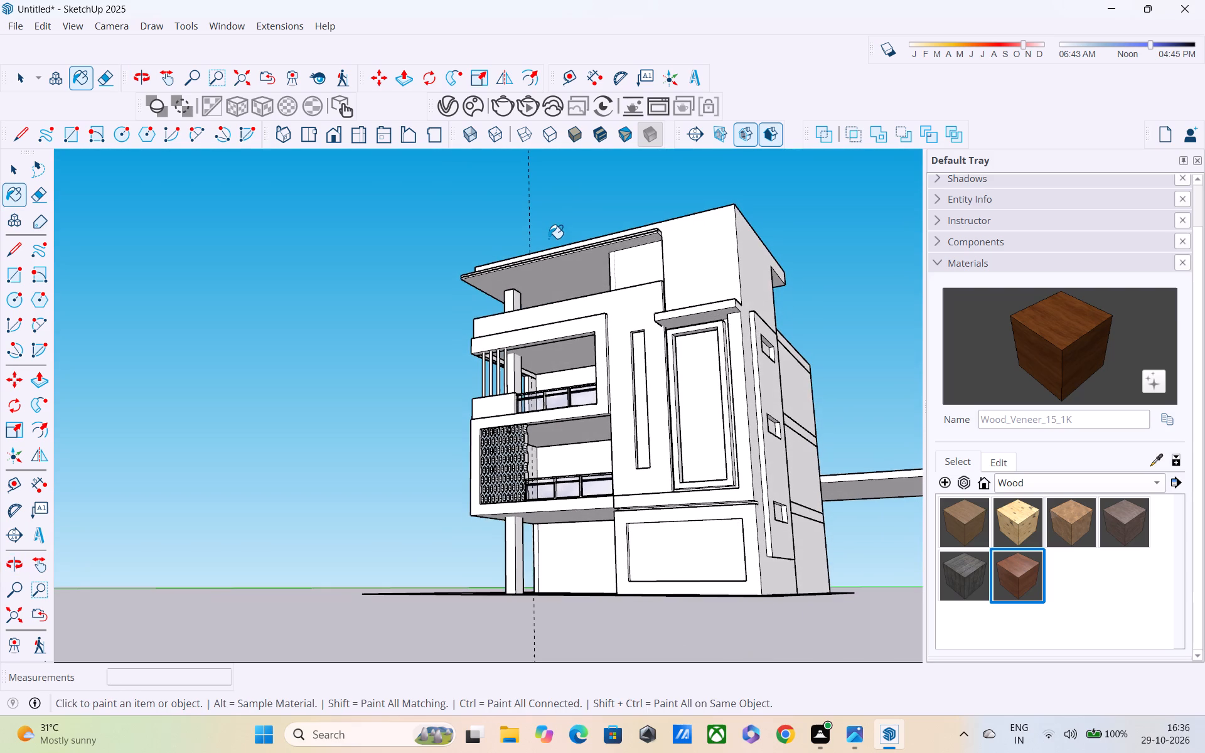
click(554, 265)
middle_drag(555, 267, 616, 321)
scroll(571, 285, up, 3)
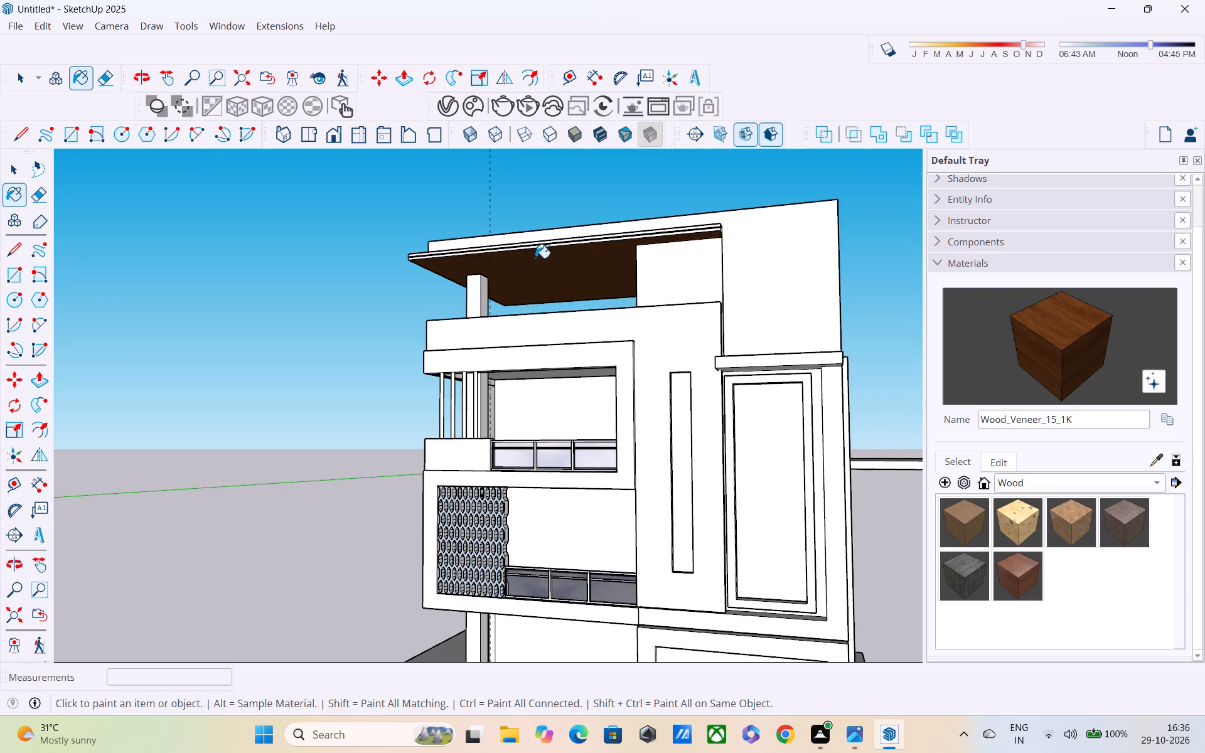
middle_drag(534, 256, 616, 108)
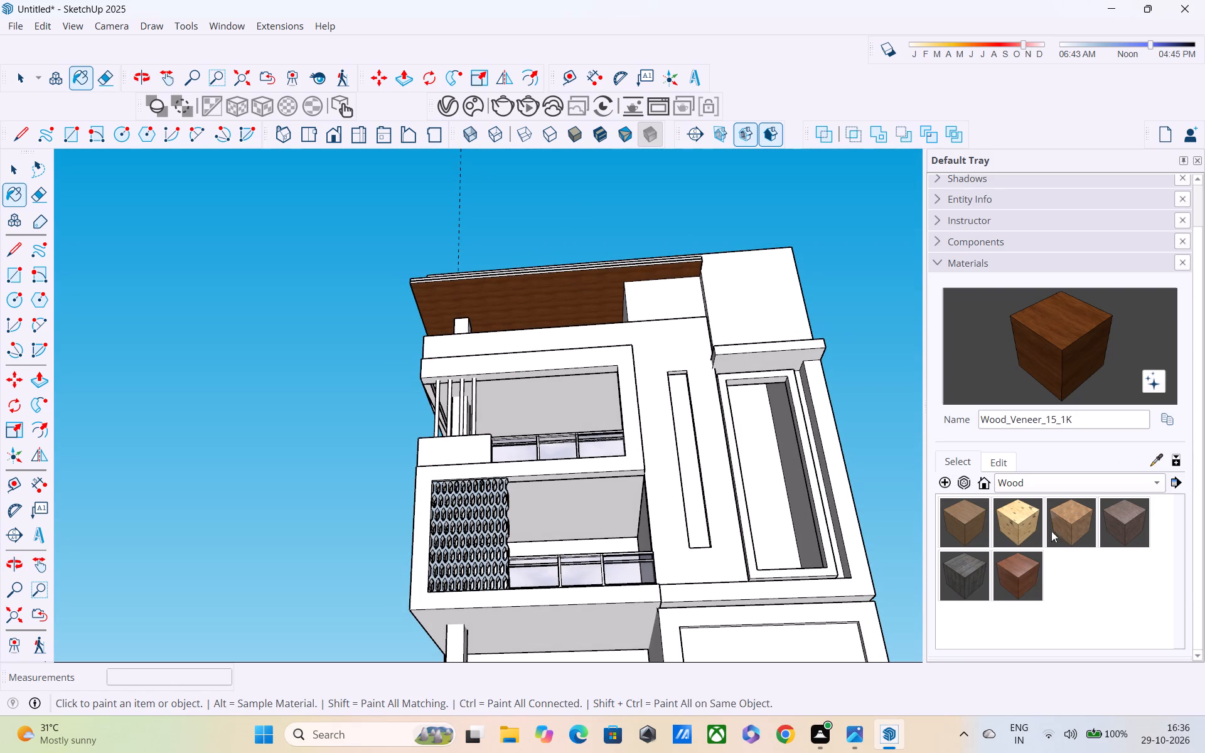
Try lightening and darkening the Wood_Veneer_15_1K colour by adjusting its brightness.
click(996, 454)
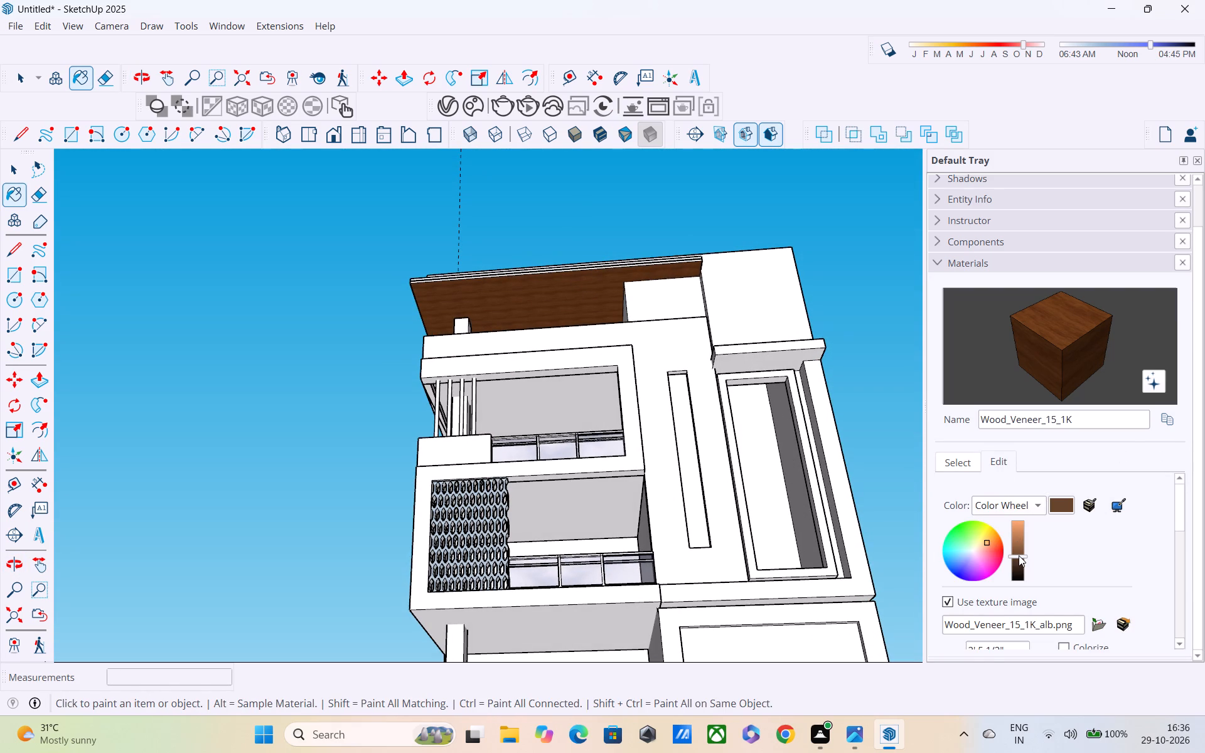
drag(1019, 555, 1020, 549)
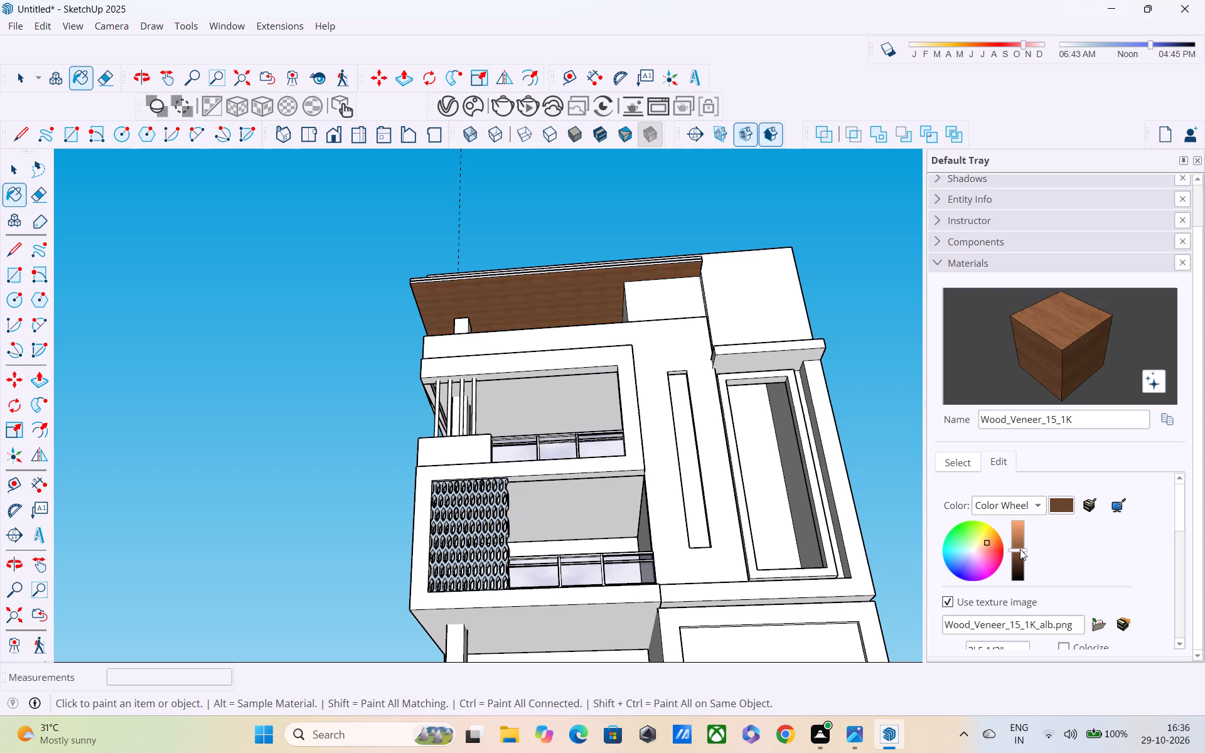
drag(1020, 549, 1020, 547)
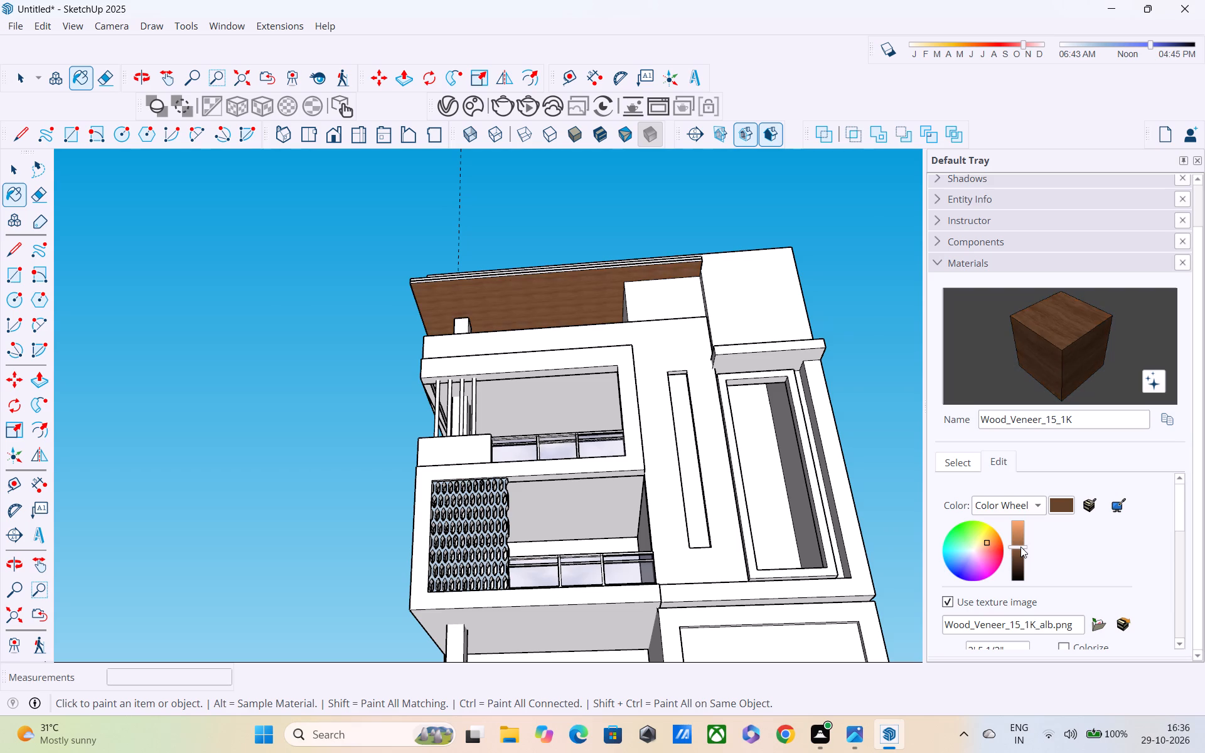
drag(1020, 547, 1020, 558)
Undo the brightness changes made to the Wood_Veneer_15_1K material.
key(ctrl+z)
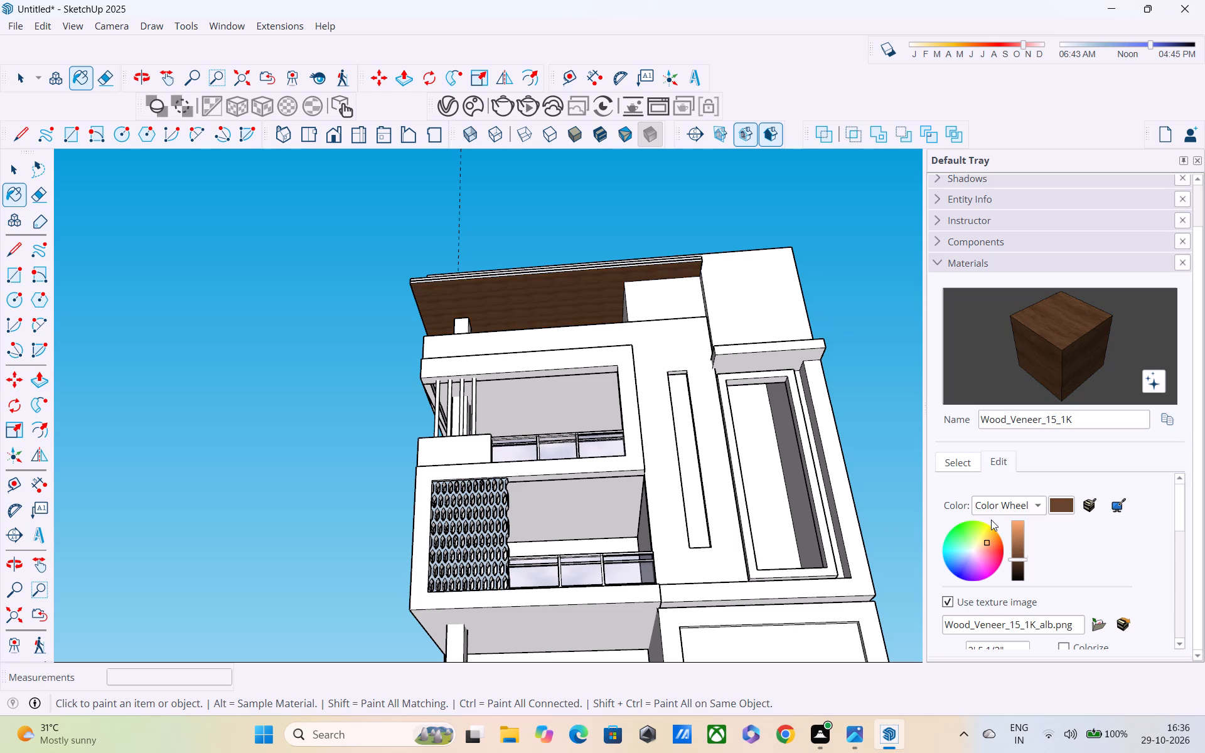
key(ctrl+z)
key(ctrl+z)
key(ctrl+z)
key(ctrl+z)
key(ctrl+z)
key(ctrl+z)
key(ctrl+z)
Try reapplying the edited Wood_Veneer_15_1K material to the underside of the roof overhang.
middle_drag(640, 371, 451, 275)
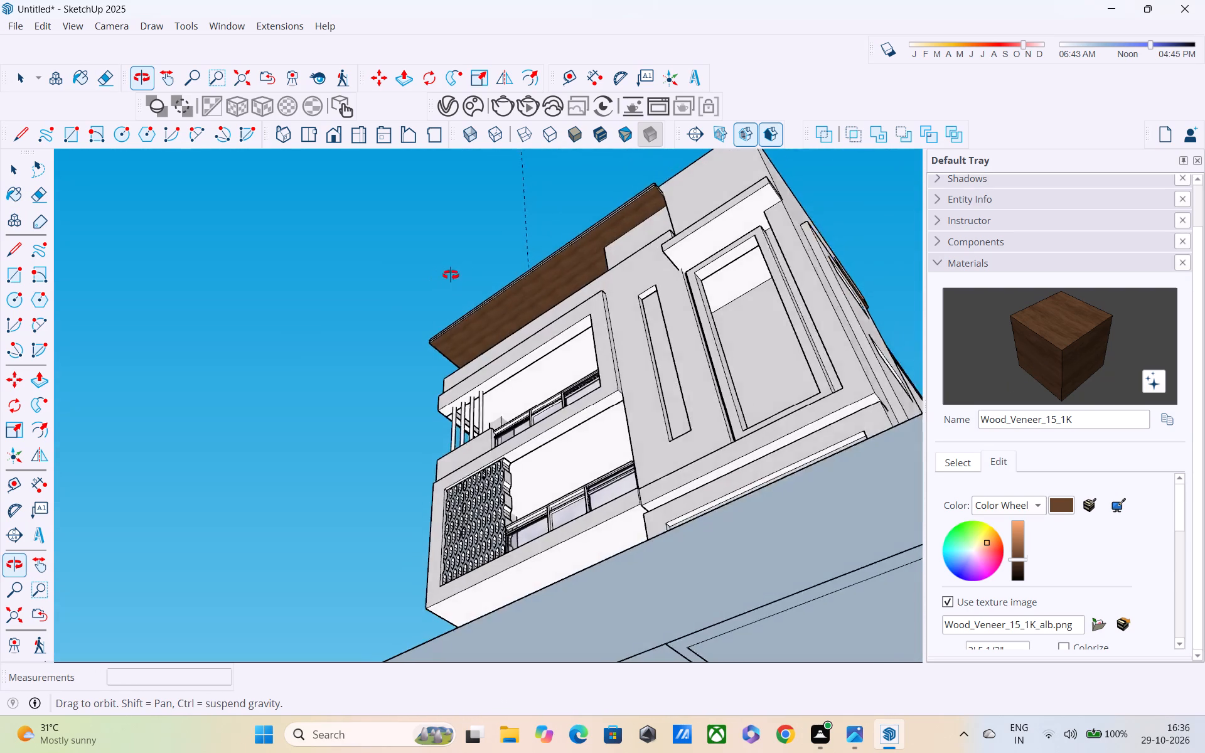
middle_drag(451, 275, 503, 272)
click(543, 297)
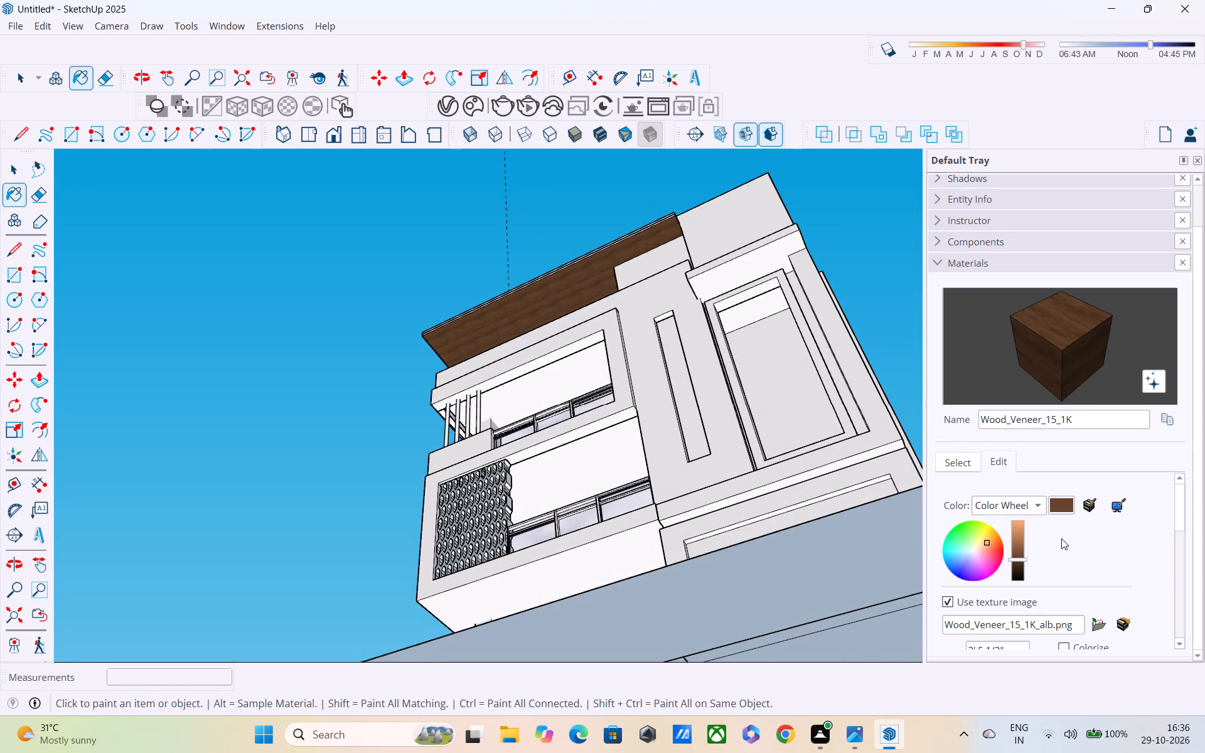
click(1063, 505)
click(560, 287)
Repaint the underside of the roof overhang with the original reddish-brown wood veneer from the Wood materials.
middle_drag(602, 324, 628, 585)
scroll(628, 590, up, 1)
middle_drag(628, 585, 629, 348)
click(958, 467)
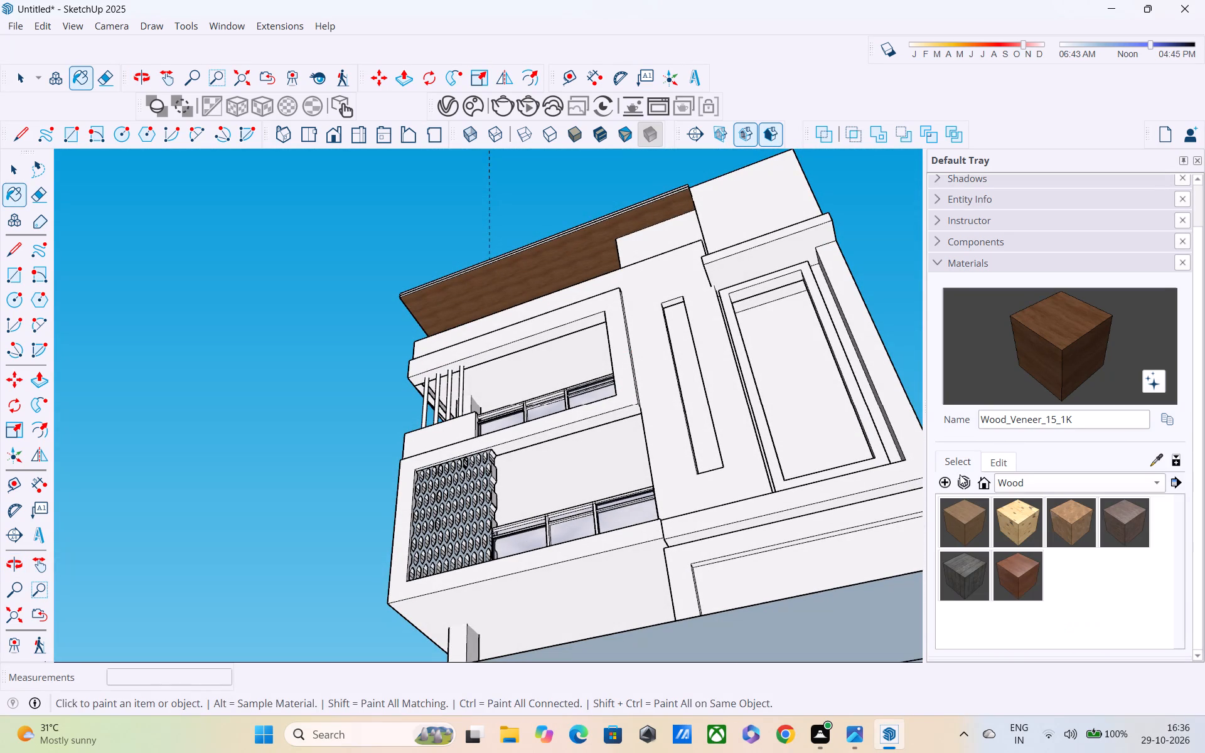
click(1026, 575)
click(554, 271)
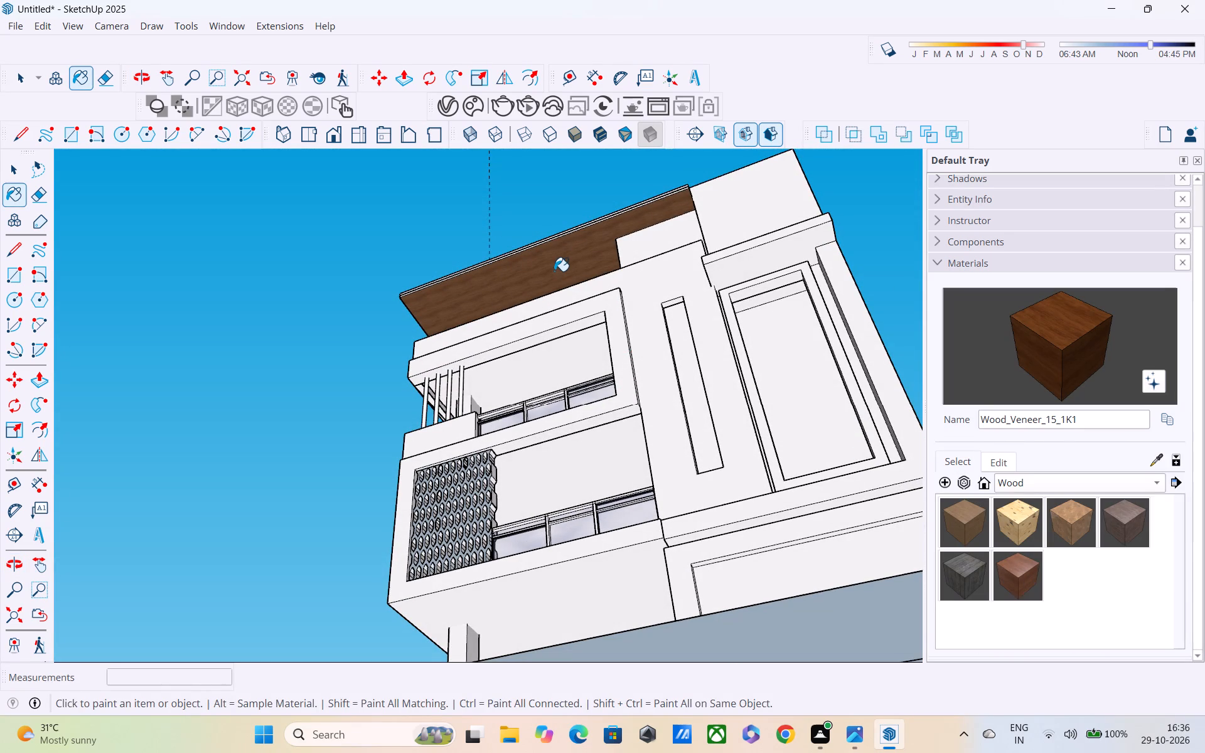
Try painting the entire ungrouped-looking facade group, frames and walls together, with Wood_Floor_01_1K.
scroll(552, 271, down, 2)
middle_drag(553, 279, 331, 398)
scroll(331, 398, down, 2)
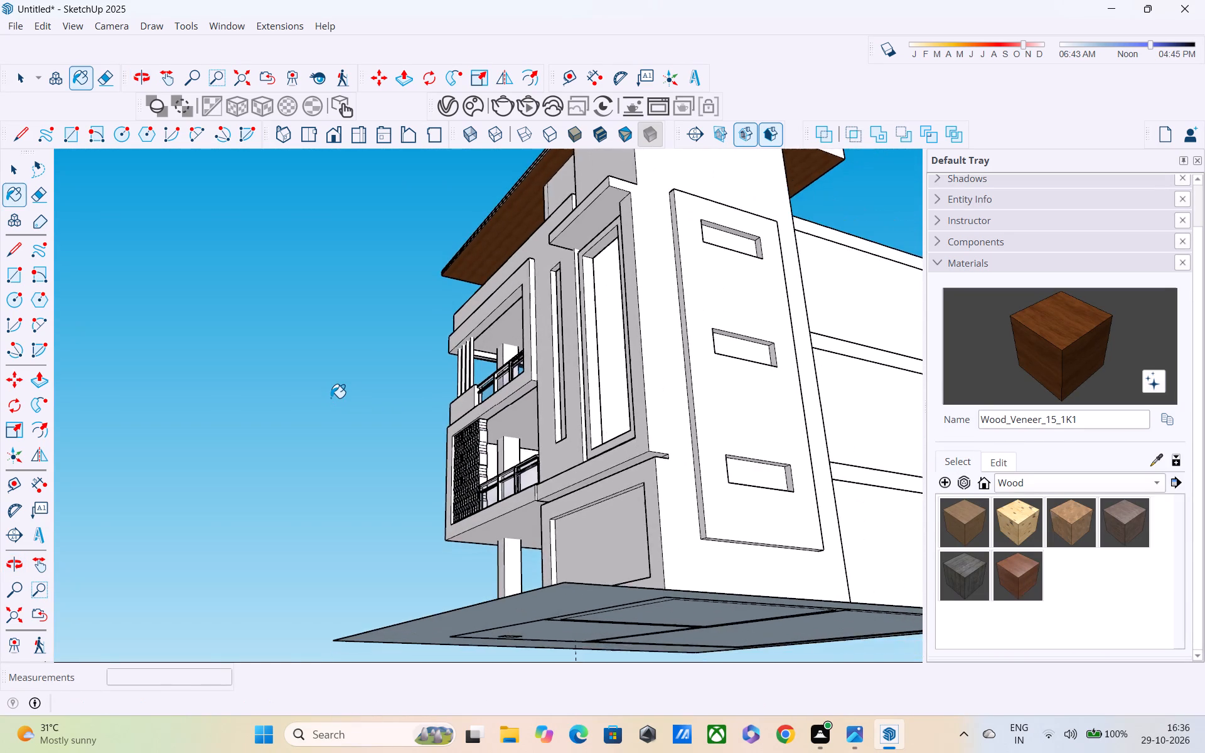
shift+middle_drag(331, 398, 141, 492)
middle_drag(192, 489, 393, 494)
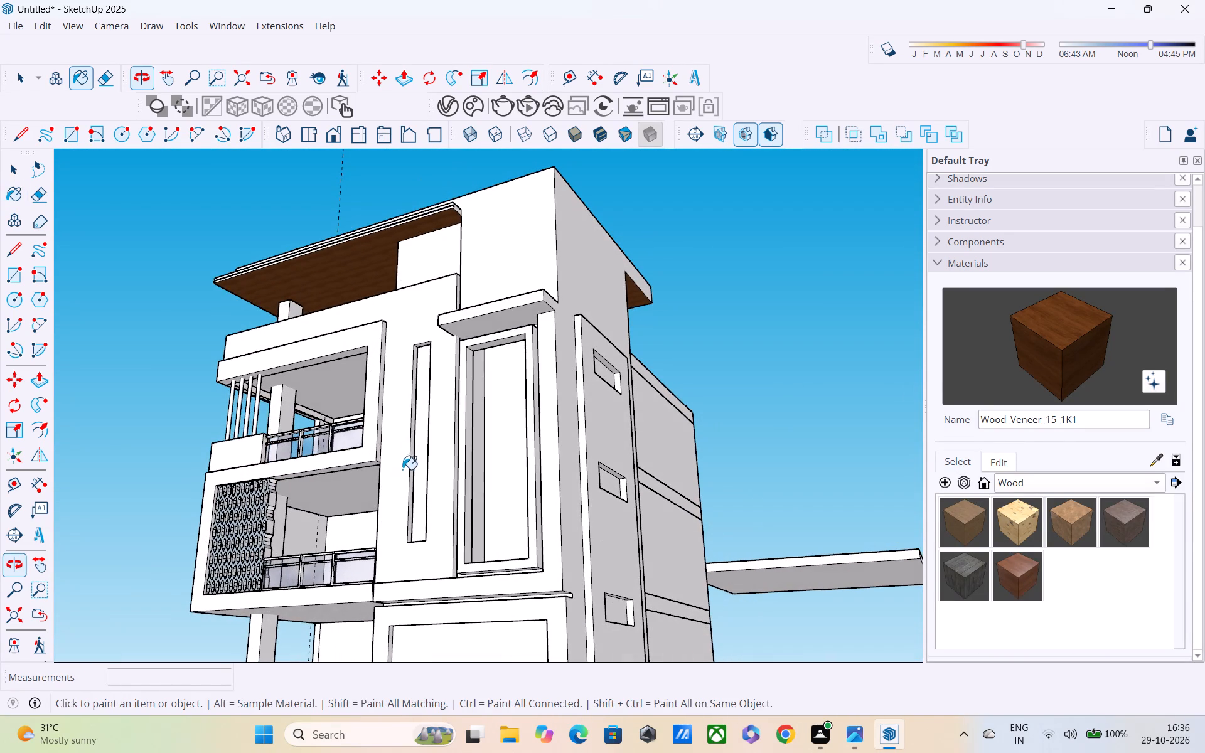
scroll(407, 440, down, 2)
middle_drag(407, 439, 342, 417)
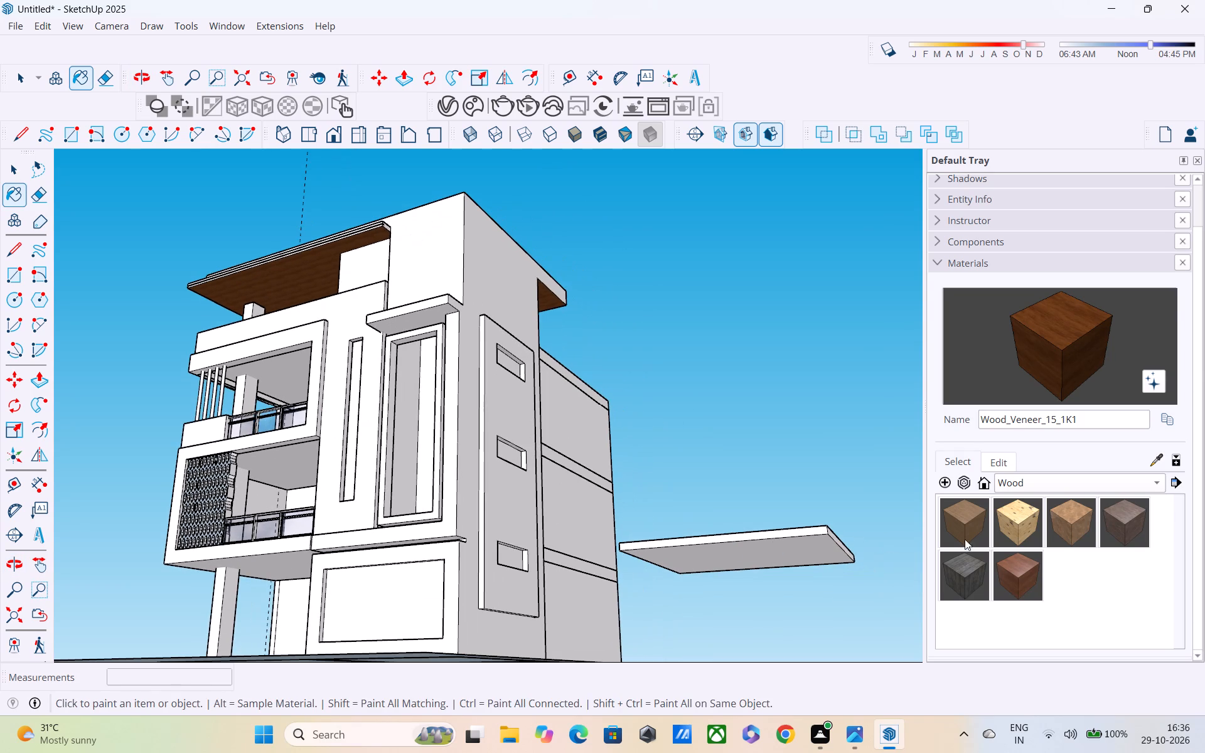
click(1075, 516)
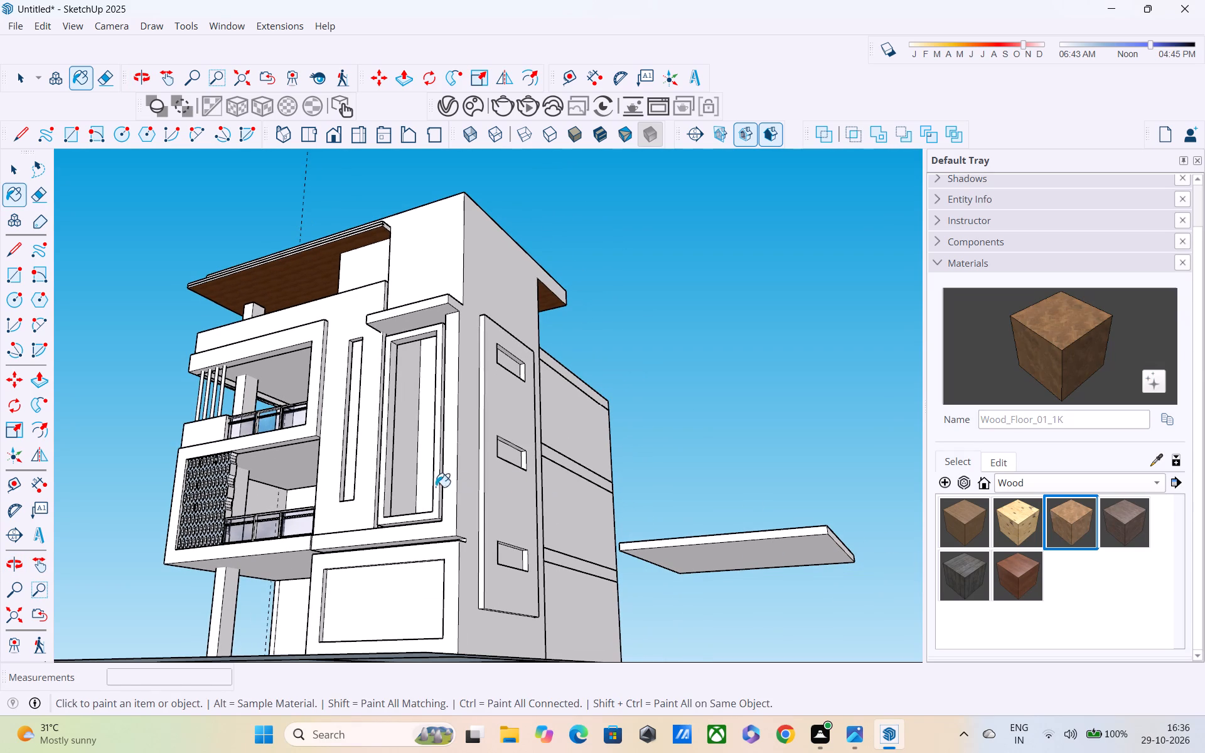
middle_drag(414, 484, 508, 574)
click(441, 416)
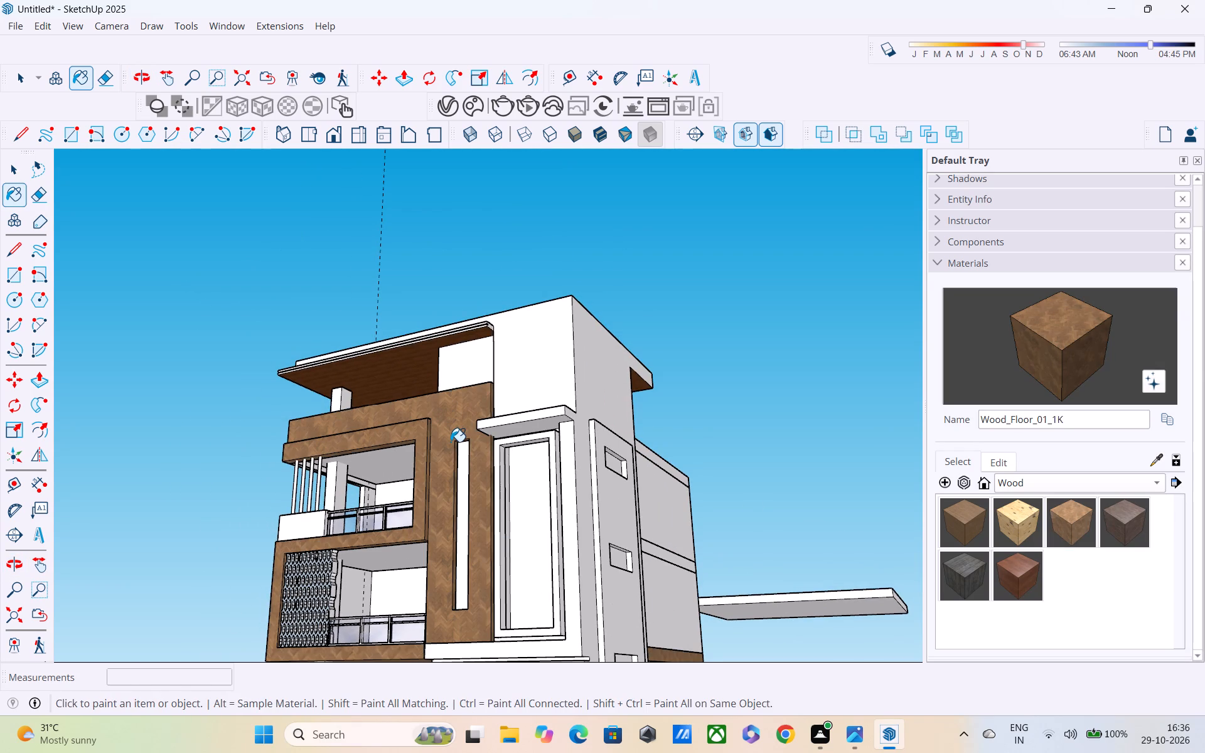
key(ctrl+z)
Open the facade group and paint only the front wall face around the narrow vertical slot with Wood_Floor_01_1K.
key(space)
double_click(440, 427)
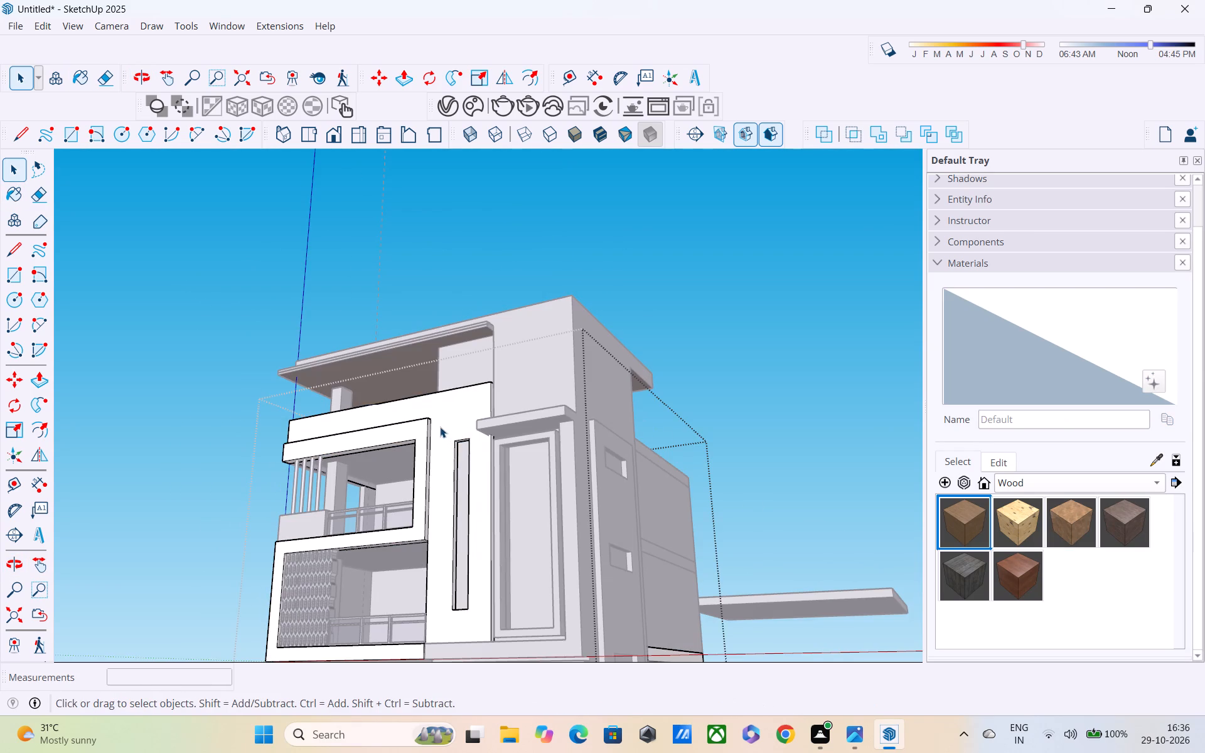
click(1066, 506)
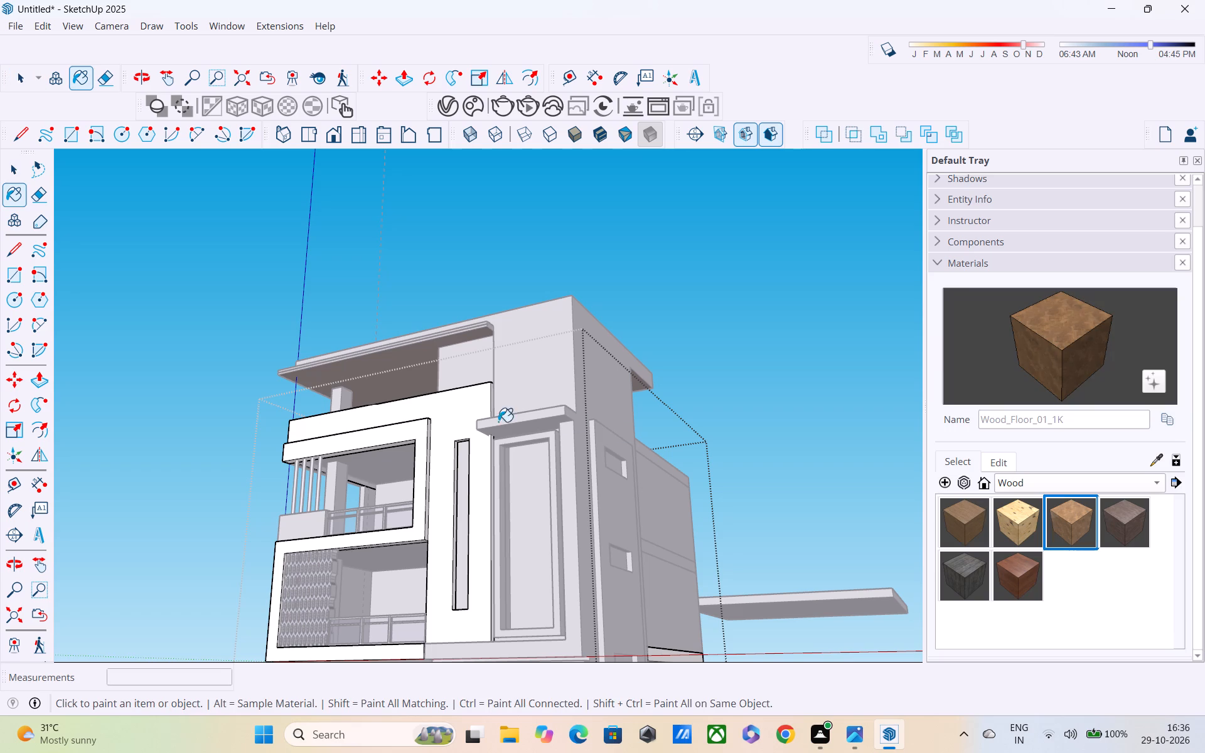
click(461, 415)
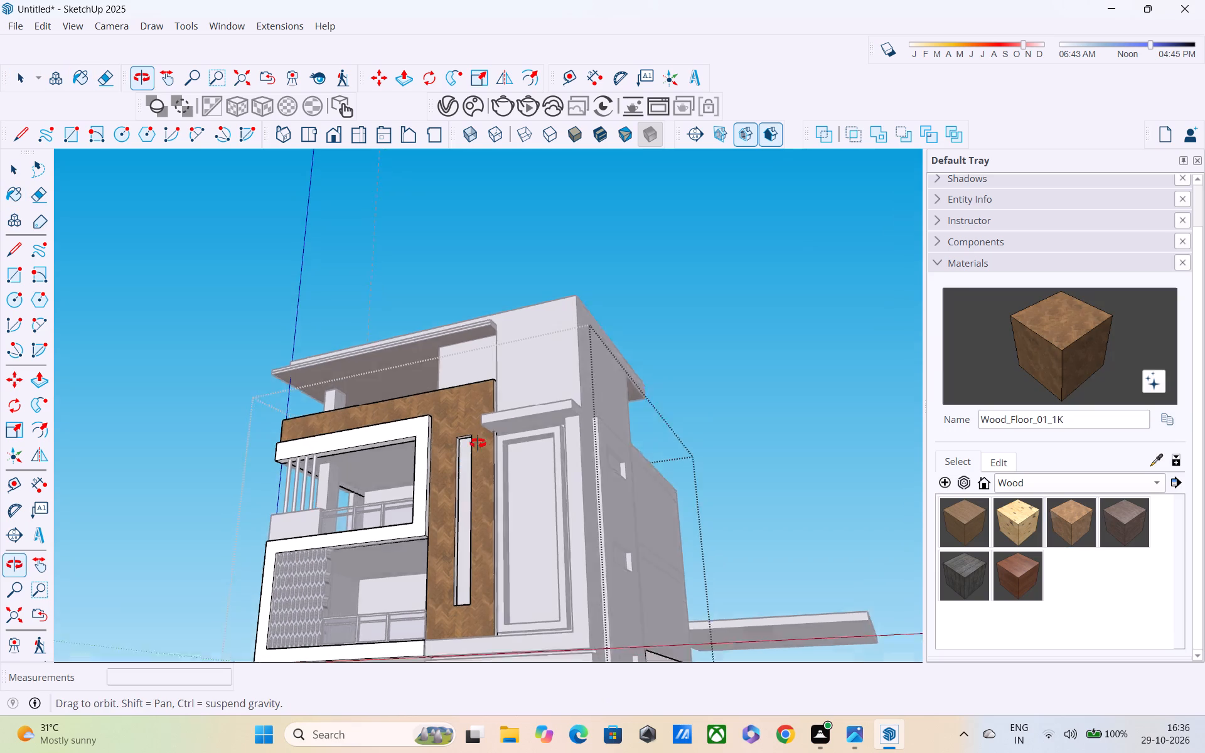
key(space)
click(658, 341)
Paint the solid balcony parapet beside the top balcony railing with Wood_Floor_01_1K.
shift+middle_drag(538, 405, 656, 311)
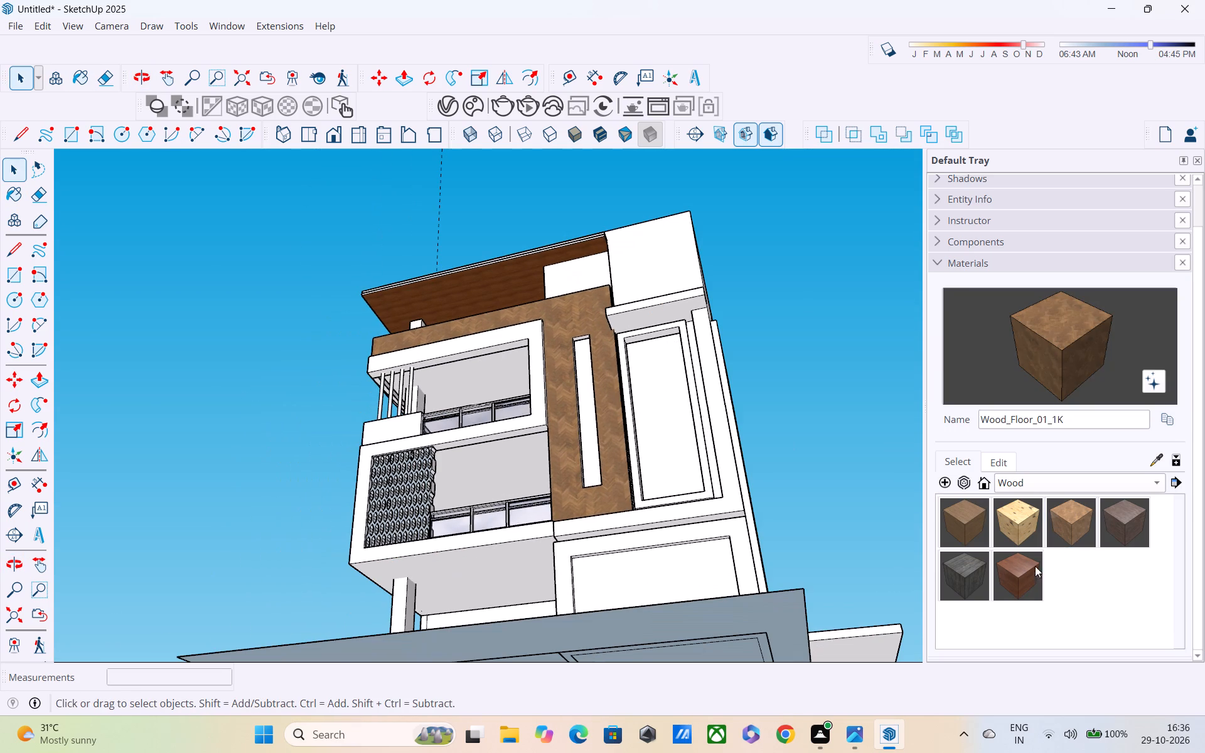
click(1060, 338)
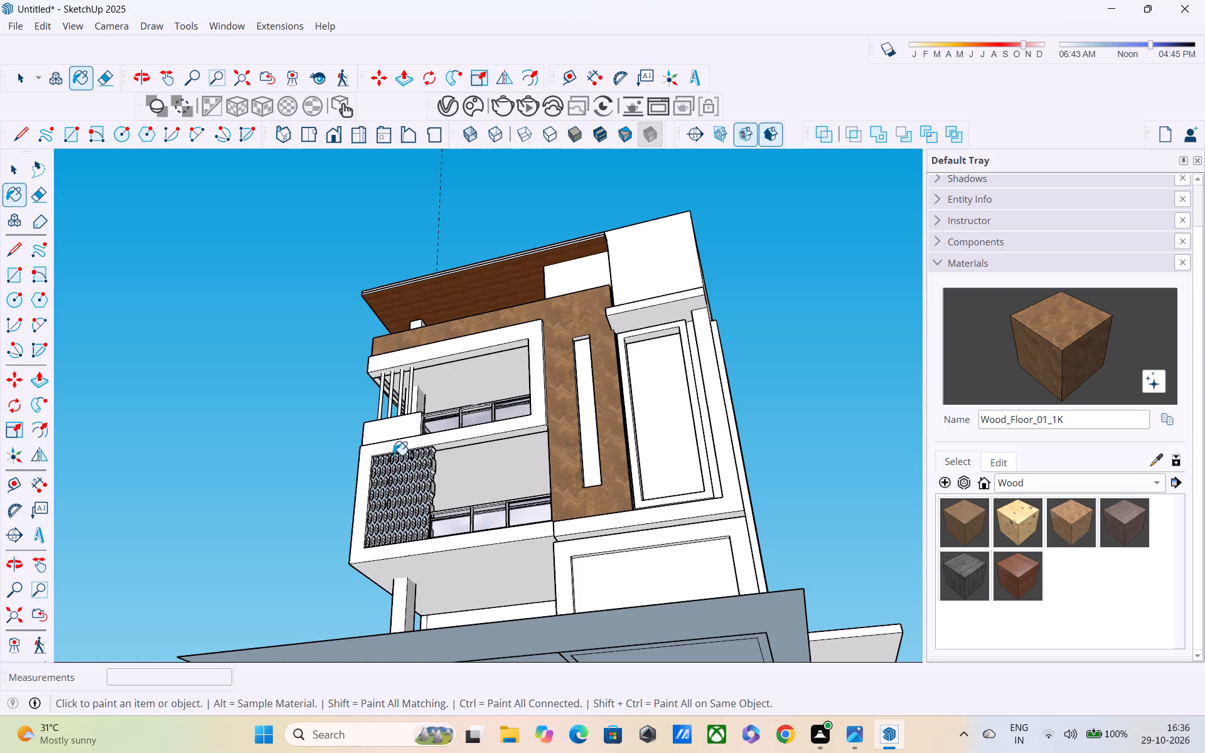
scroll(386, 440, up, 2)
click(379, 424)
Paint the tall raised panel with three small windows on the building's side wall with Wood_Veneer_15_1K.
middle_drag(381, 432, 401, 489)
scroll(451, 524, up, 2)
shift+middle_drag(446, 531, 445, 523)
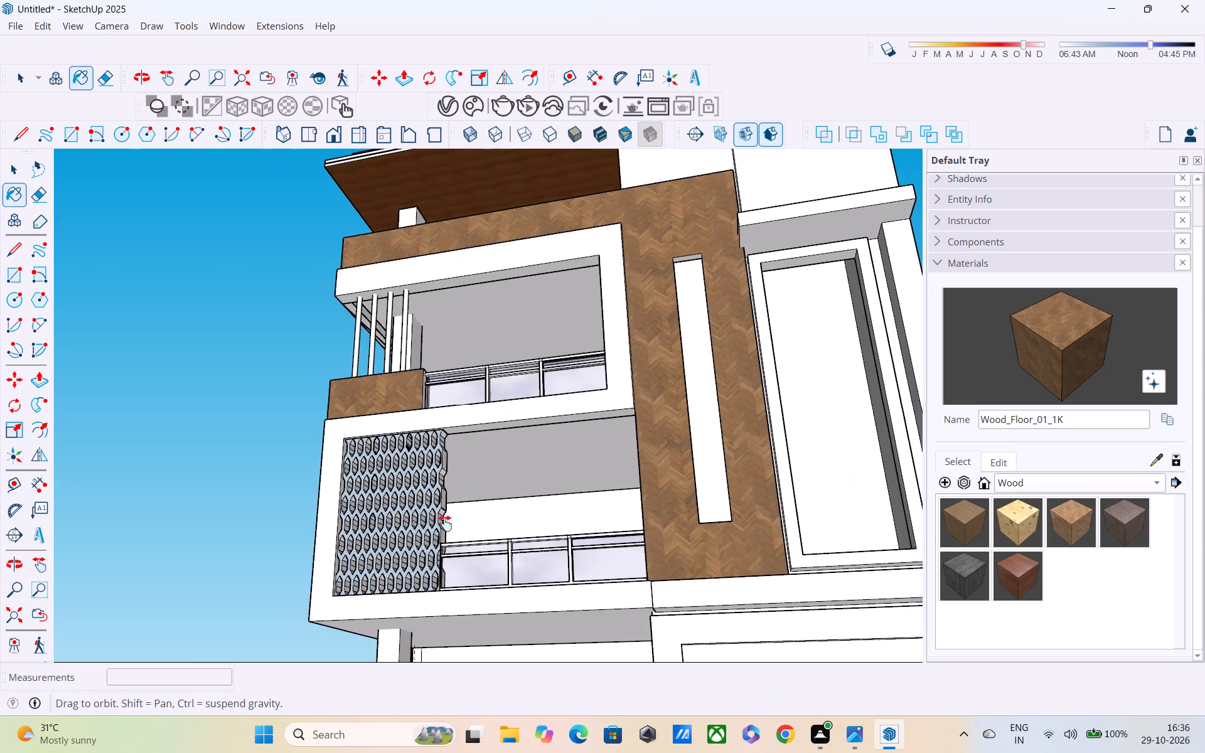
shift+middle_drag(445, 523, 447, 452)
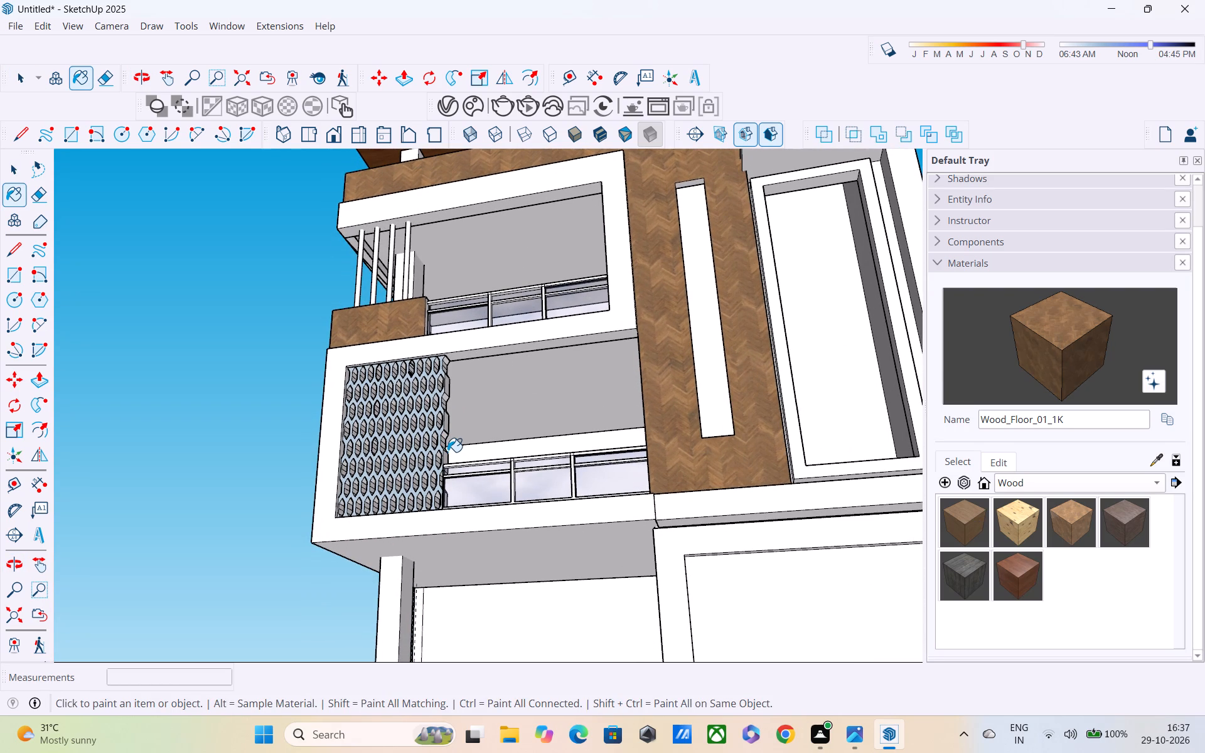
scroll(523, 436, down, 2)
shift+middle_drag(523, 432, 403, 427)
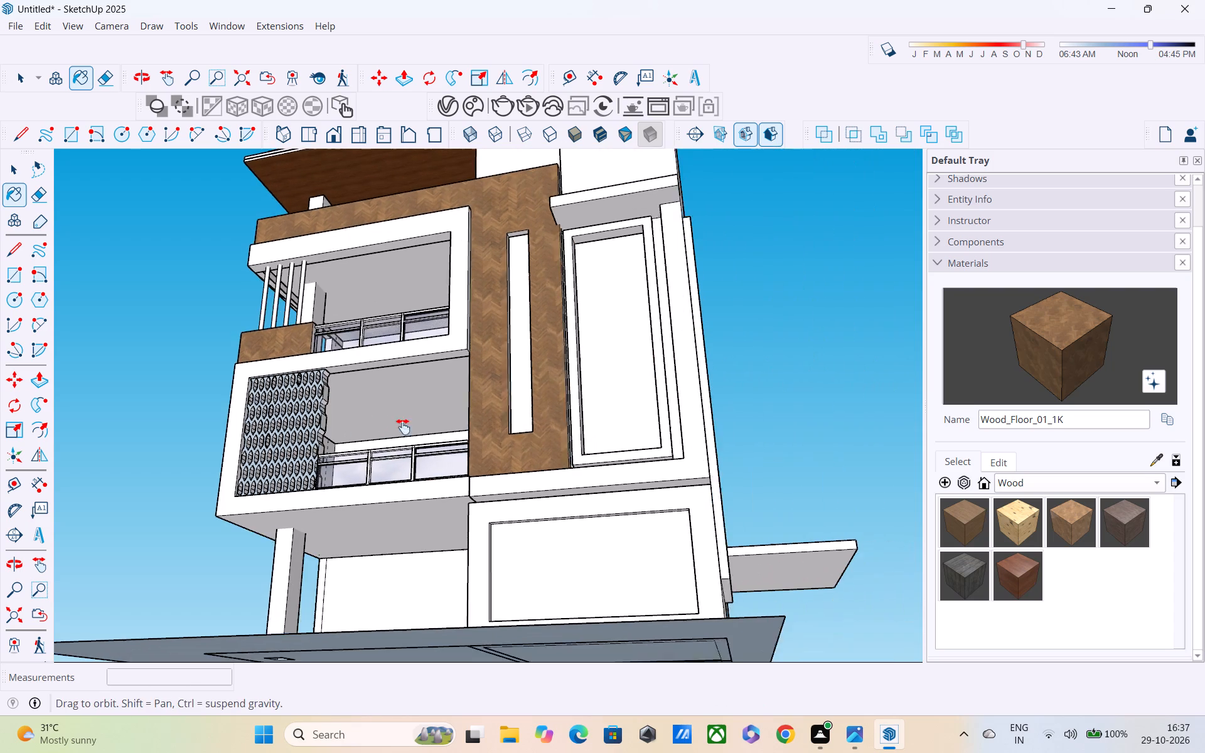
shift+middle_drag(403, 427, 398, 424)
middle_drag(523, 430, 276, 517)
scroll(279, 496, down, 3)
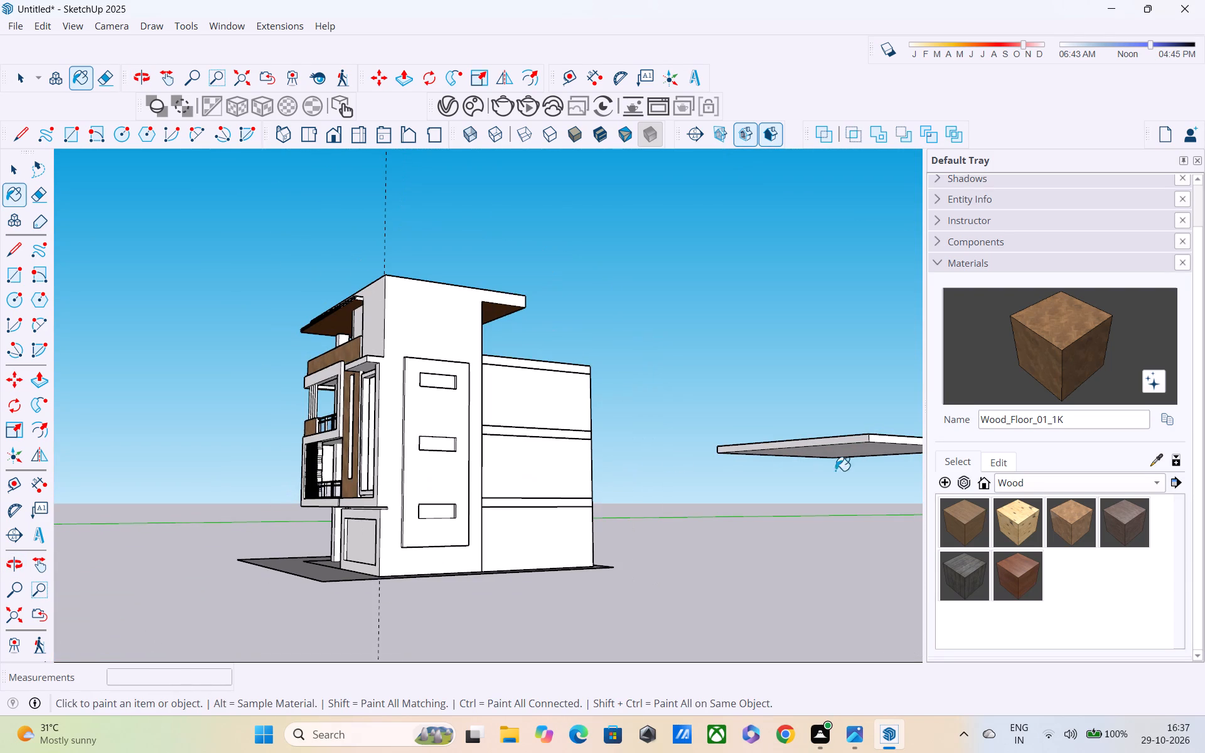
click(1008, 582)
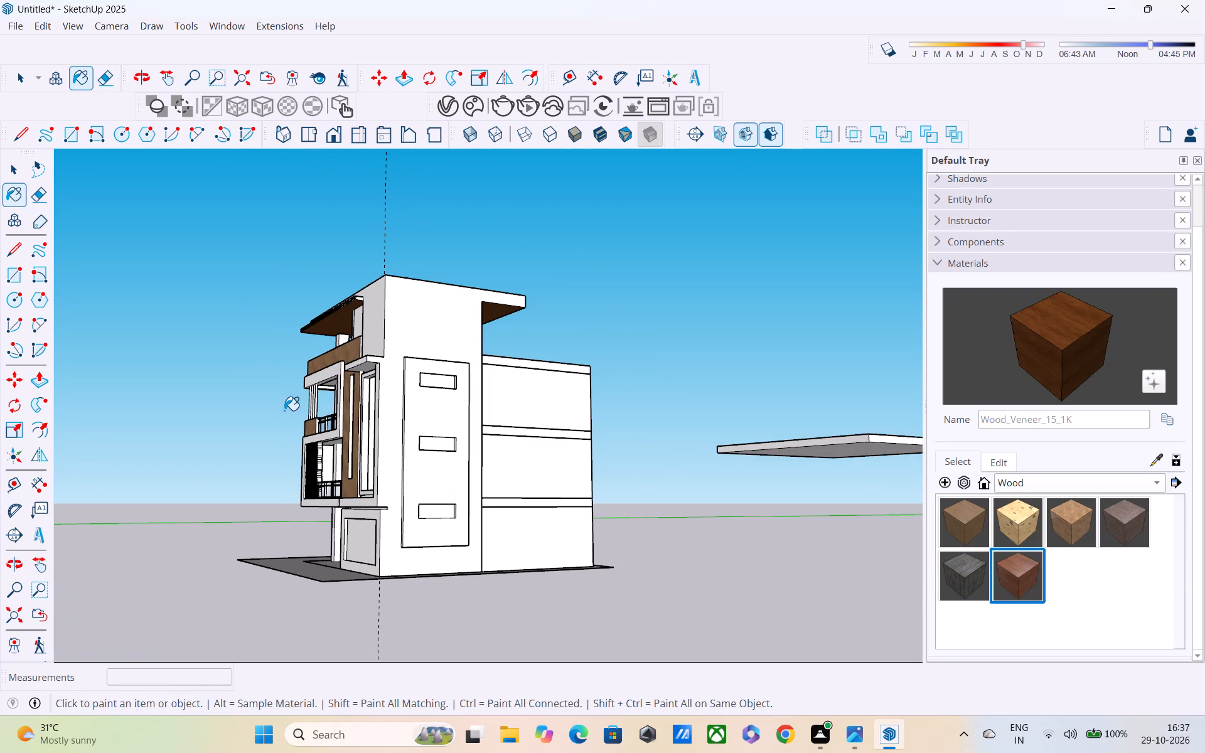
click(429, 412)
Paint the frame of the tall front window with Wood_Planks_01_1K.
middle_drag(411, 404, 402, 452)
scroll(403, 411, up, 3)
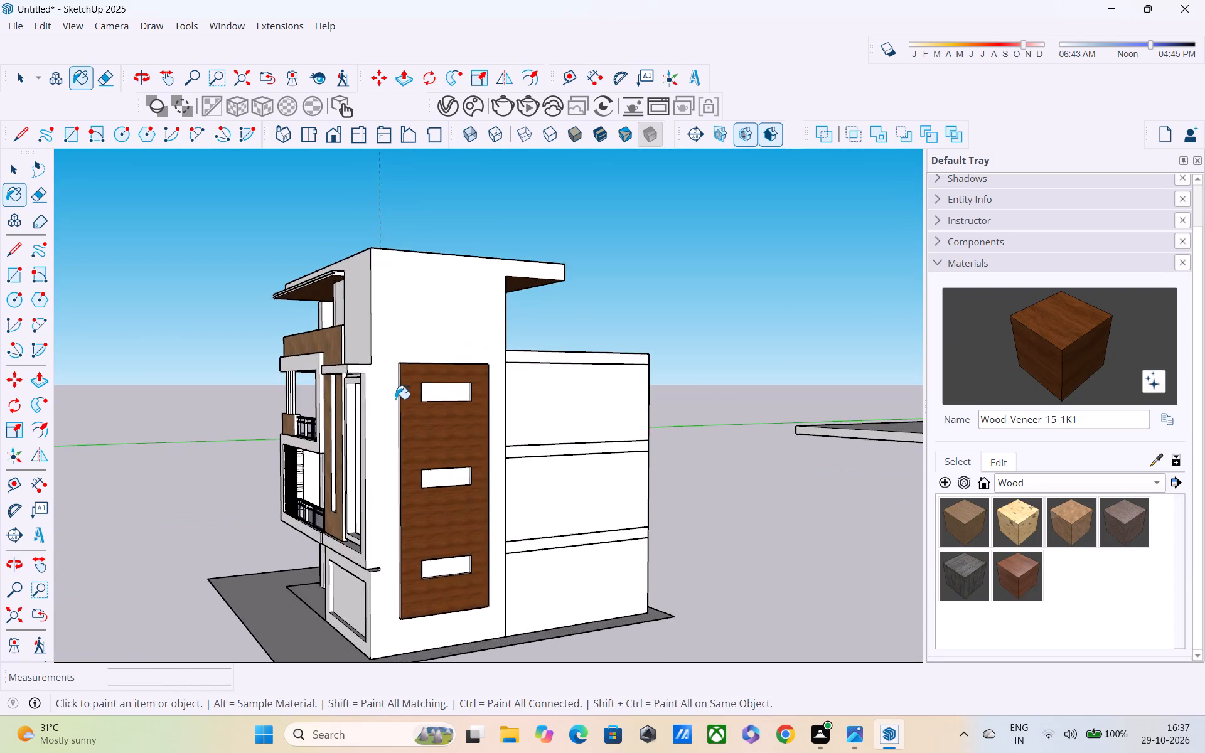
middle_drag(395, 399, 584, 414)
scroll(574, 409, up, 1)
middle_drag(573, 408, 806, 360)
scroll(549, 456, up, 3)
shift+middle_drag(549, 456, 513, 323)
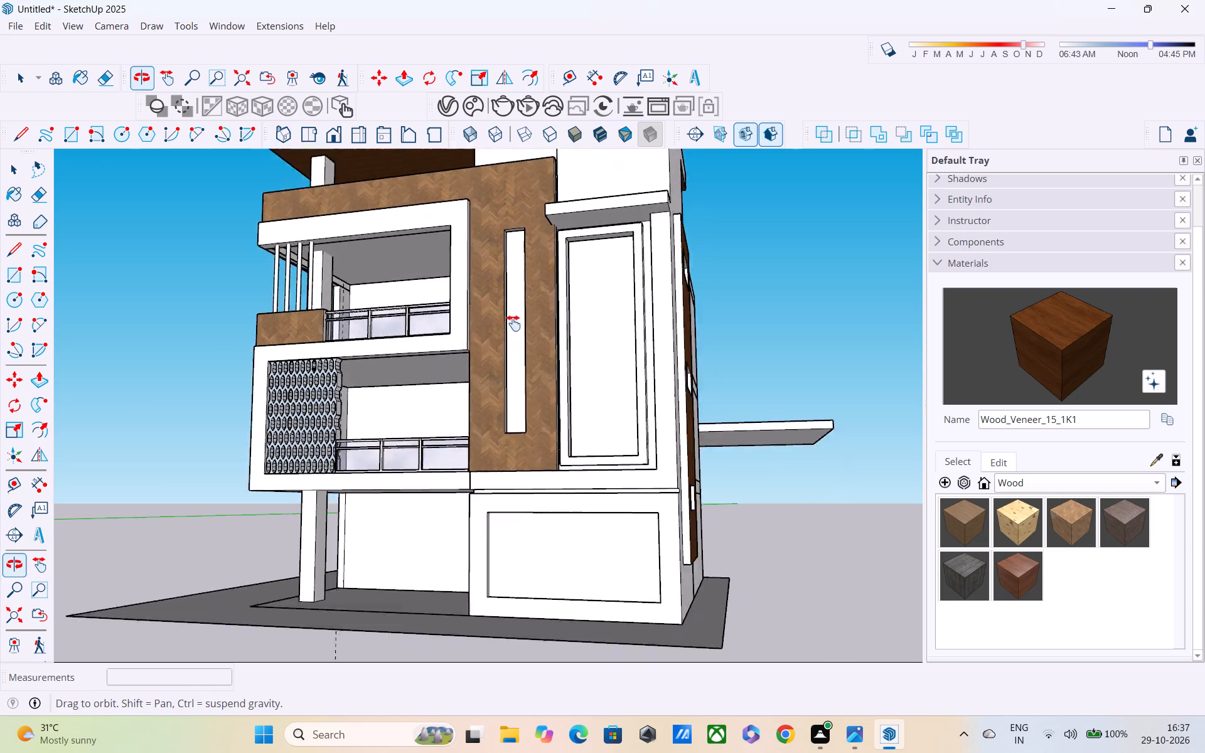
shift+middle_drag(513, 323, 484, 267)
middle_drag(481, 292, 584, 467)
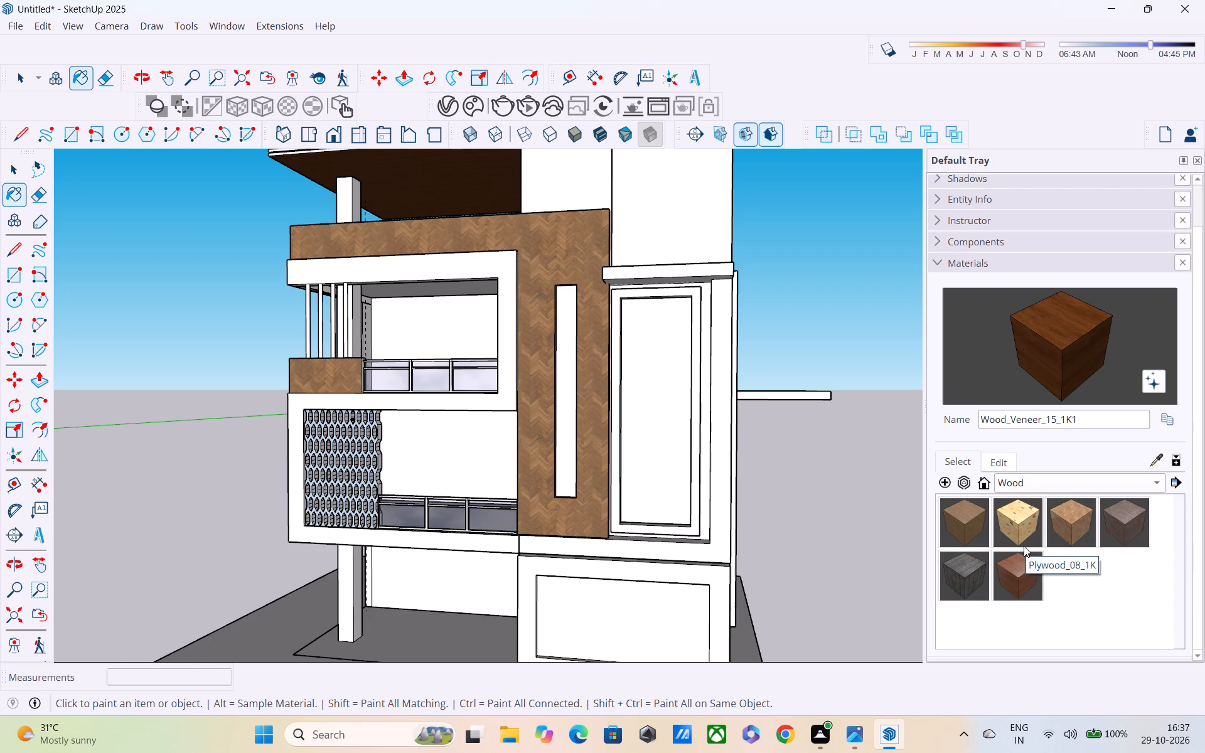
click(974, 569)
scroll(655, 503, up, 3)
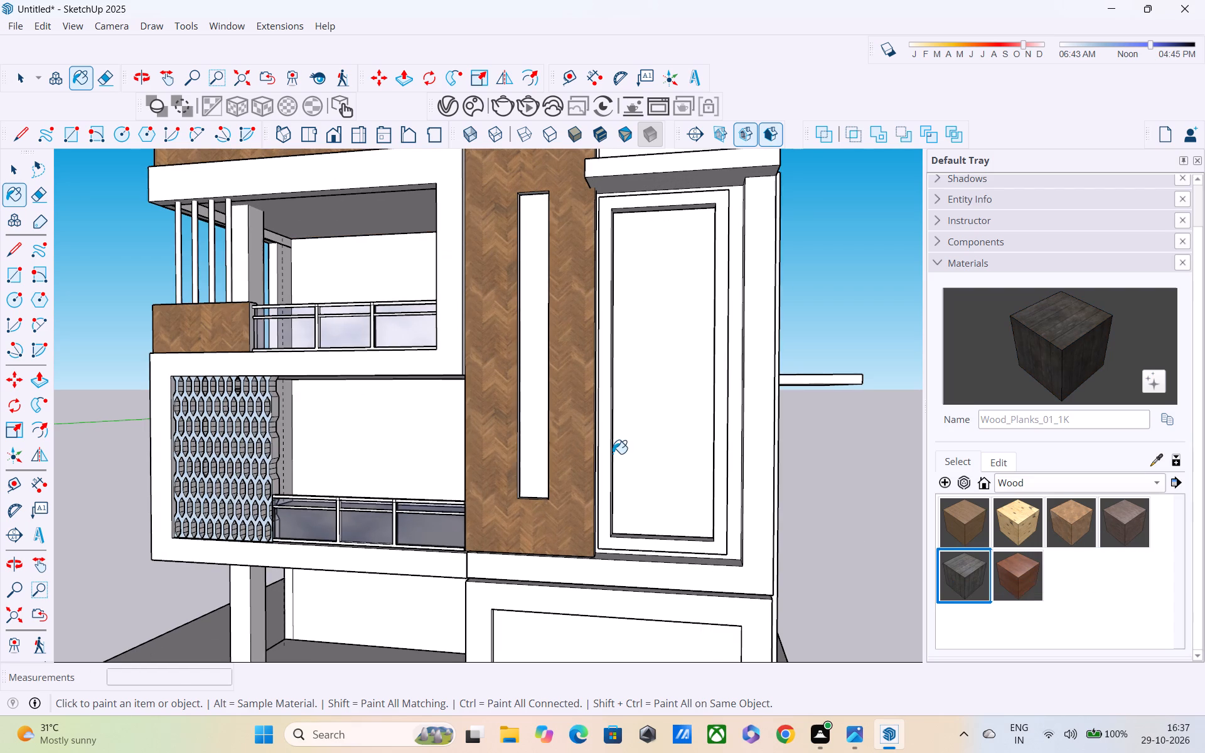
click(601, 422)
Draw a rectangular pane about 5' 5" by 17' 10" inside the dark window frame, between the depth midpoints of opposite inner corners.
middle_drag(745, 460, 531, 478)
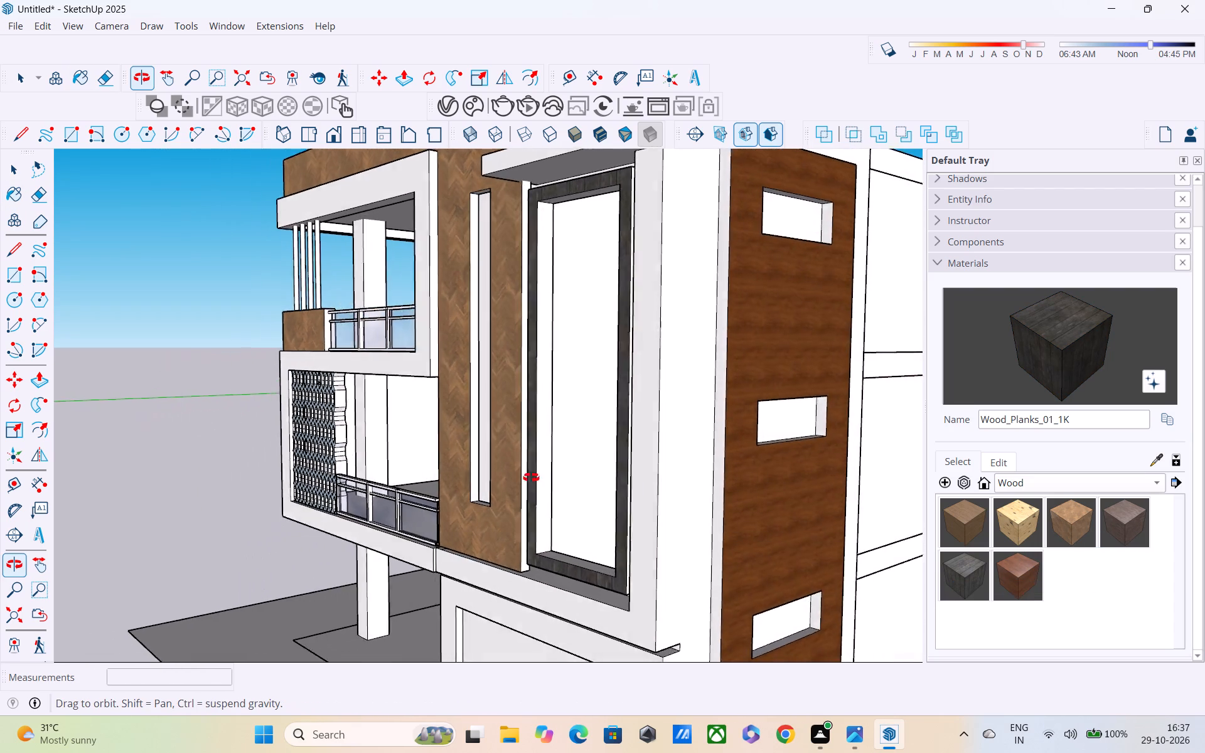
middle_drag(531, 478, 701, 452)
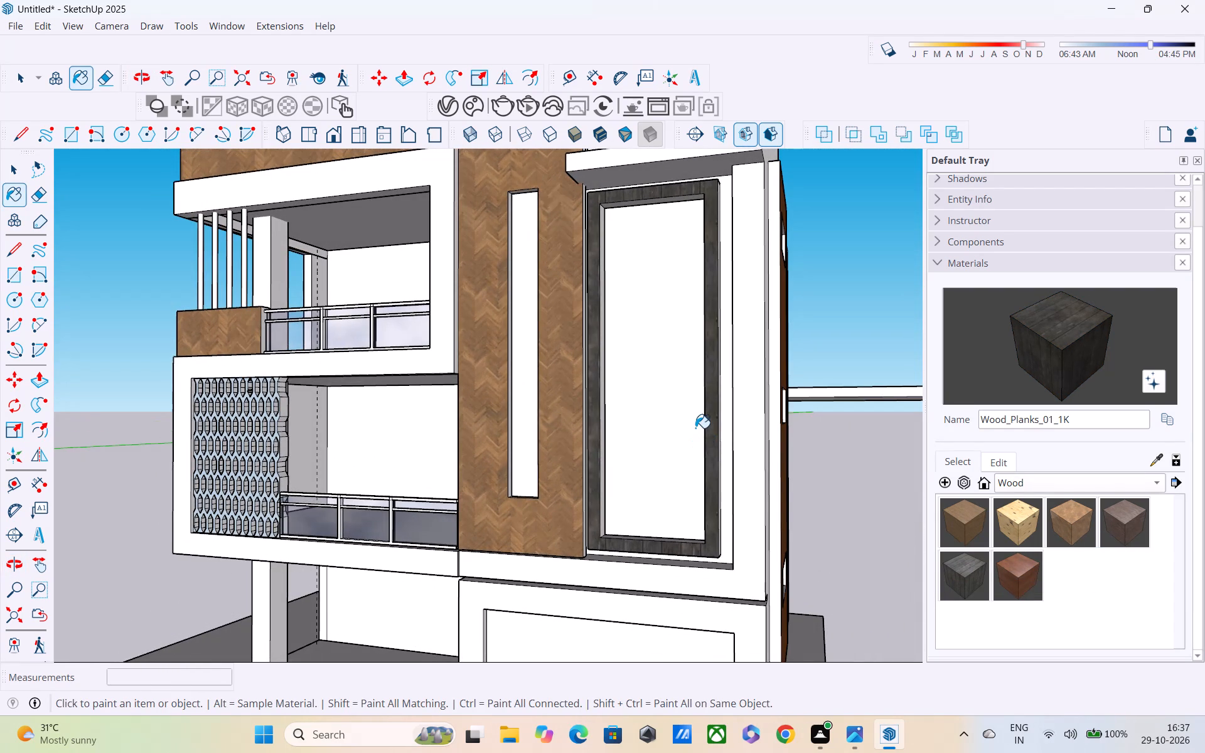
key(space)
key(r)
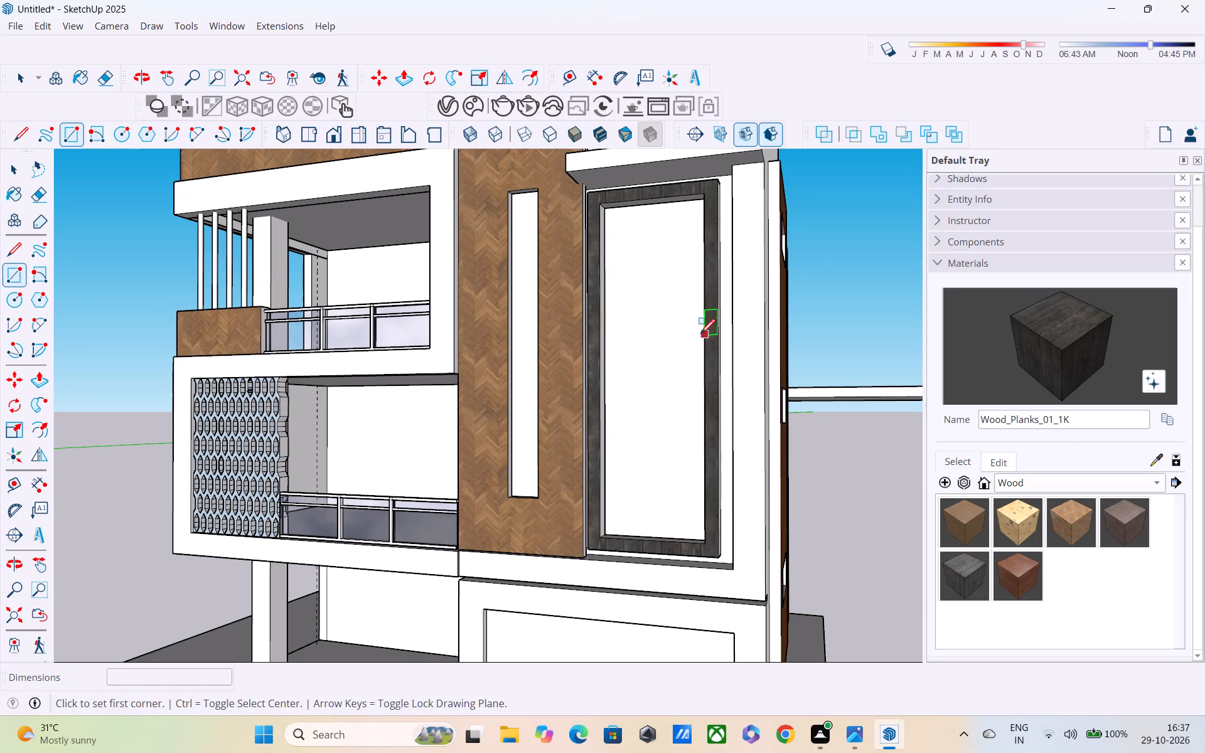
middle_drag(591, 227, 491, 114)
scroll(555, 179, up, 2)
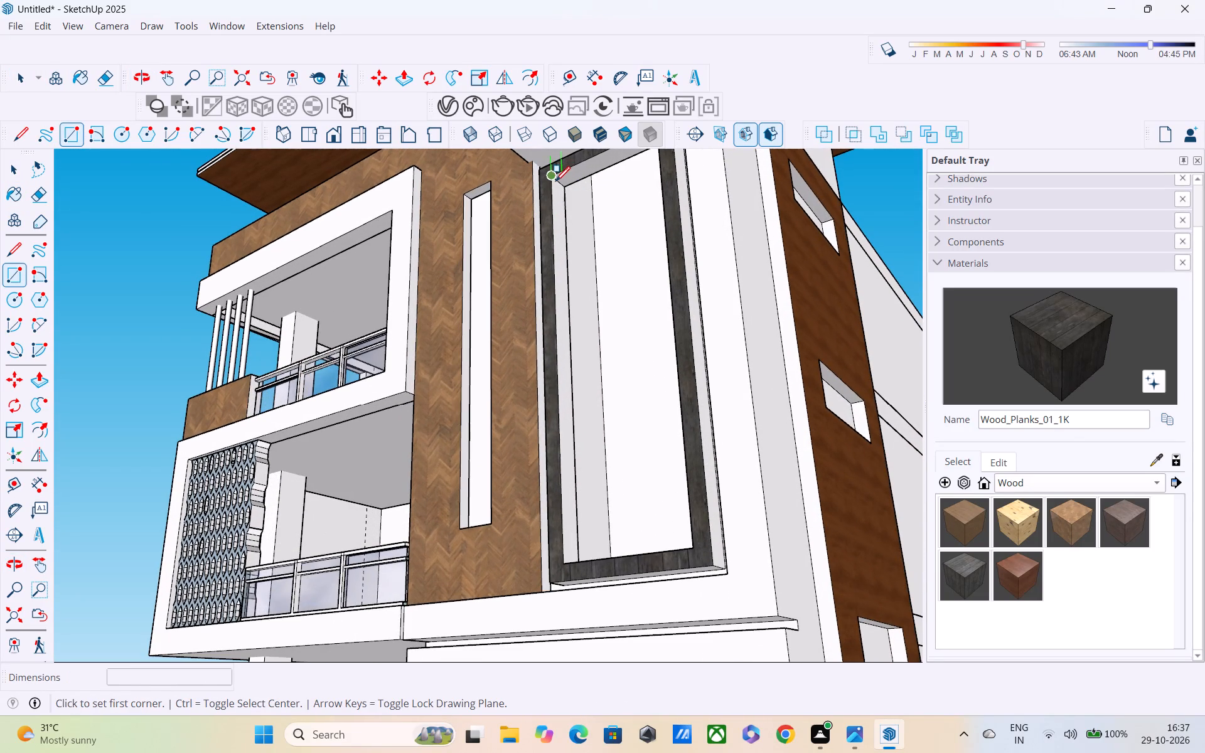
scroll(555, 183, up, 3)
scroll(555, 183, down, 1)
scroll(555, 183, up, 5)
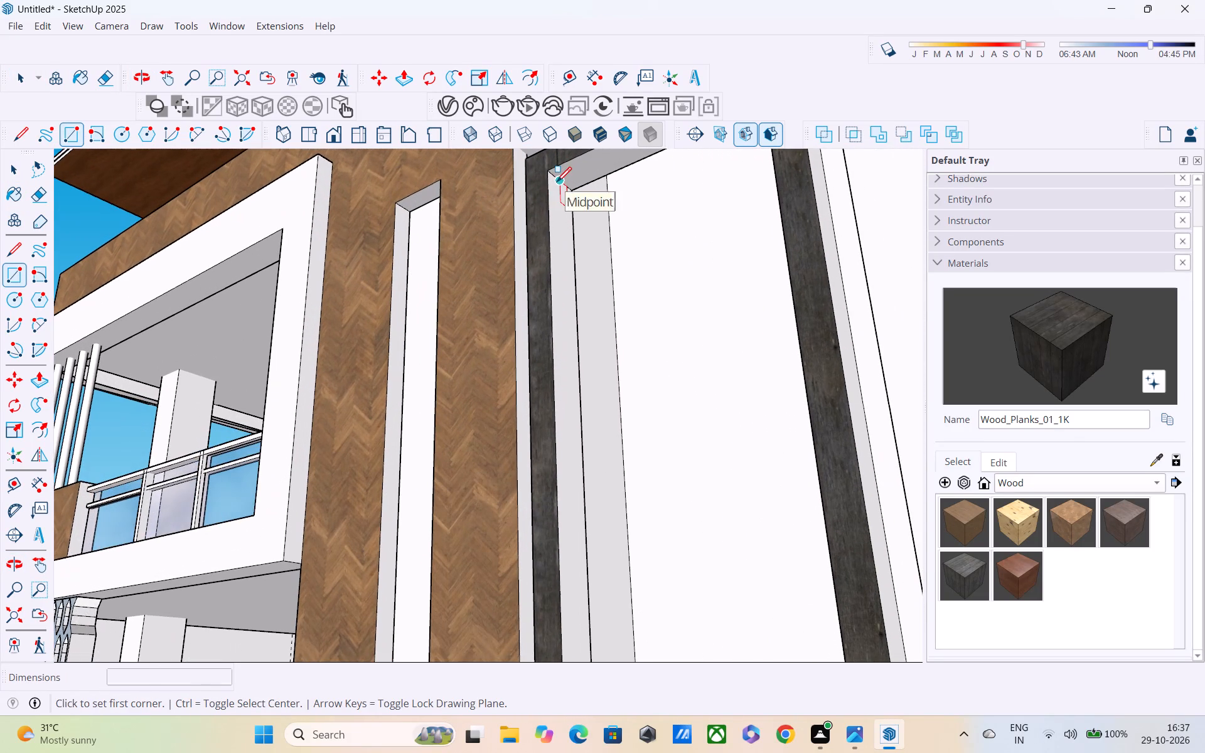
click(557, 183)
scroll(608, 351, down, 2)
middle_drag(584, 352, 481, 278)
scroll(486, 289, down, 6)
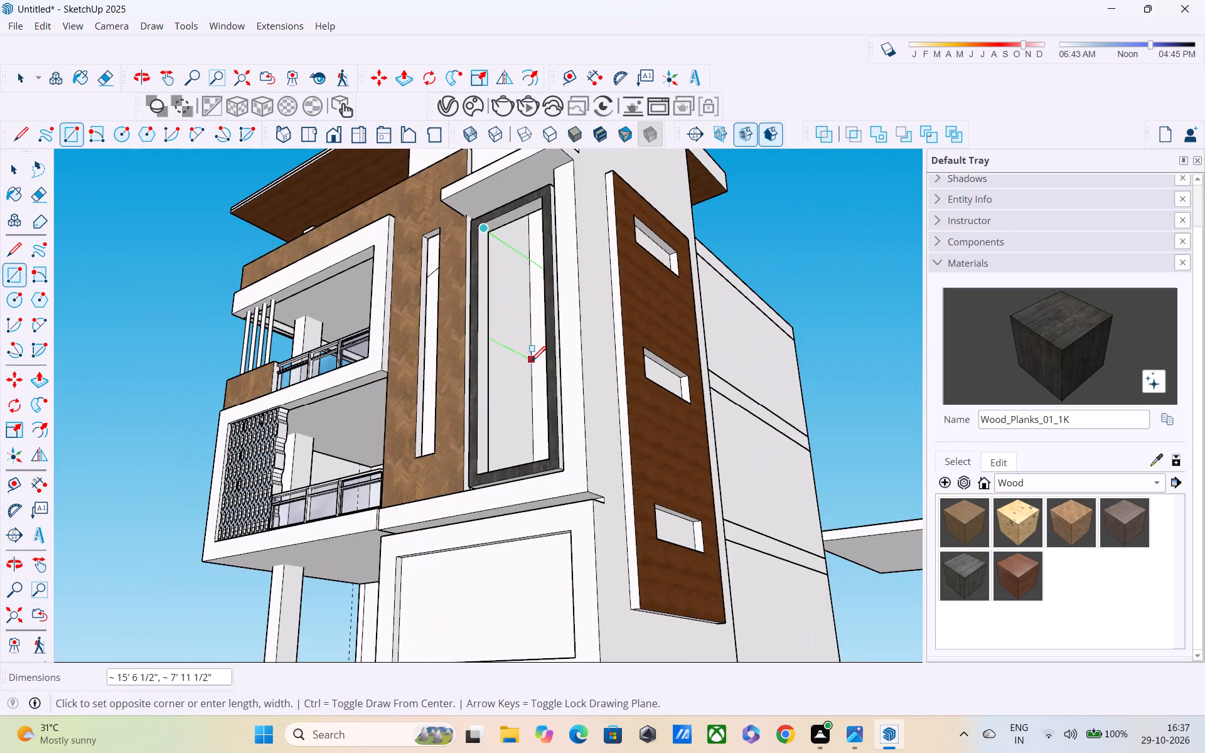
shift+middle_drag(531, 364, 445, 248)
middle_drag(429, 270, 806, 498)
scroll(718, 479, up, 8)
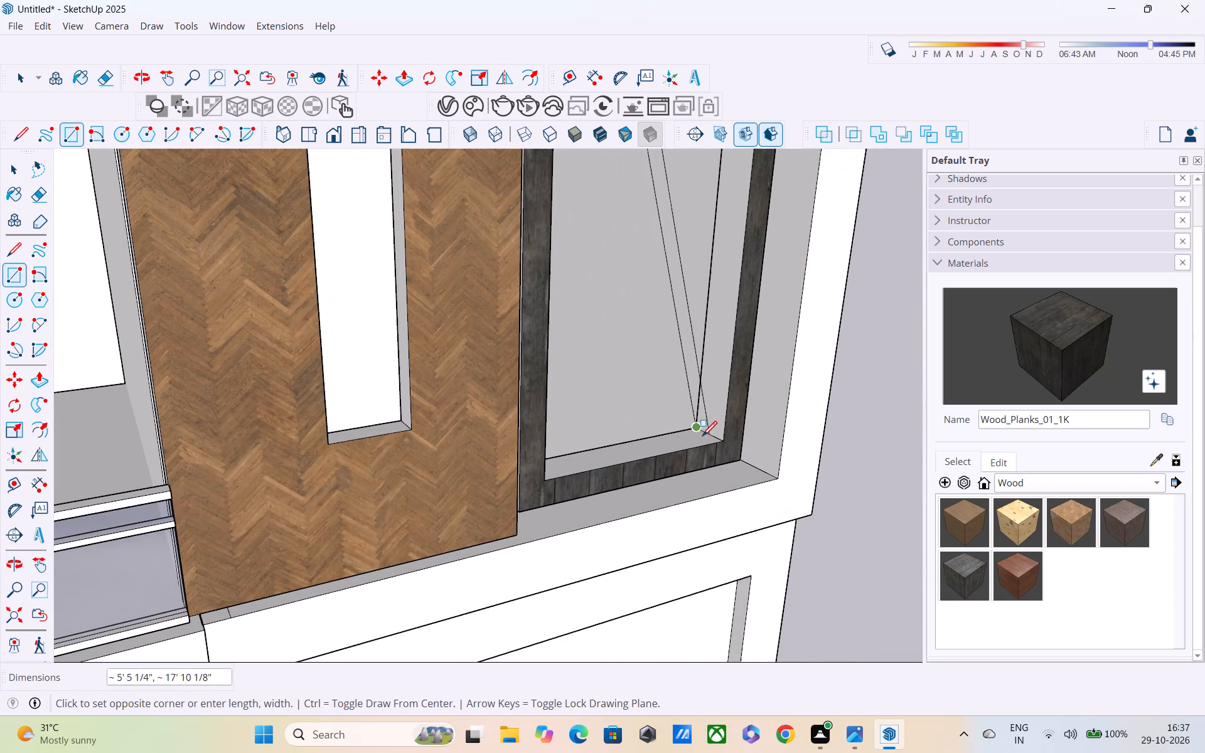
scroll(702, 437, up, 1)
click(710, 437)
scroll(710, 436, down, 4)
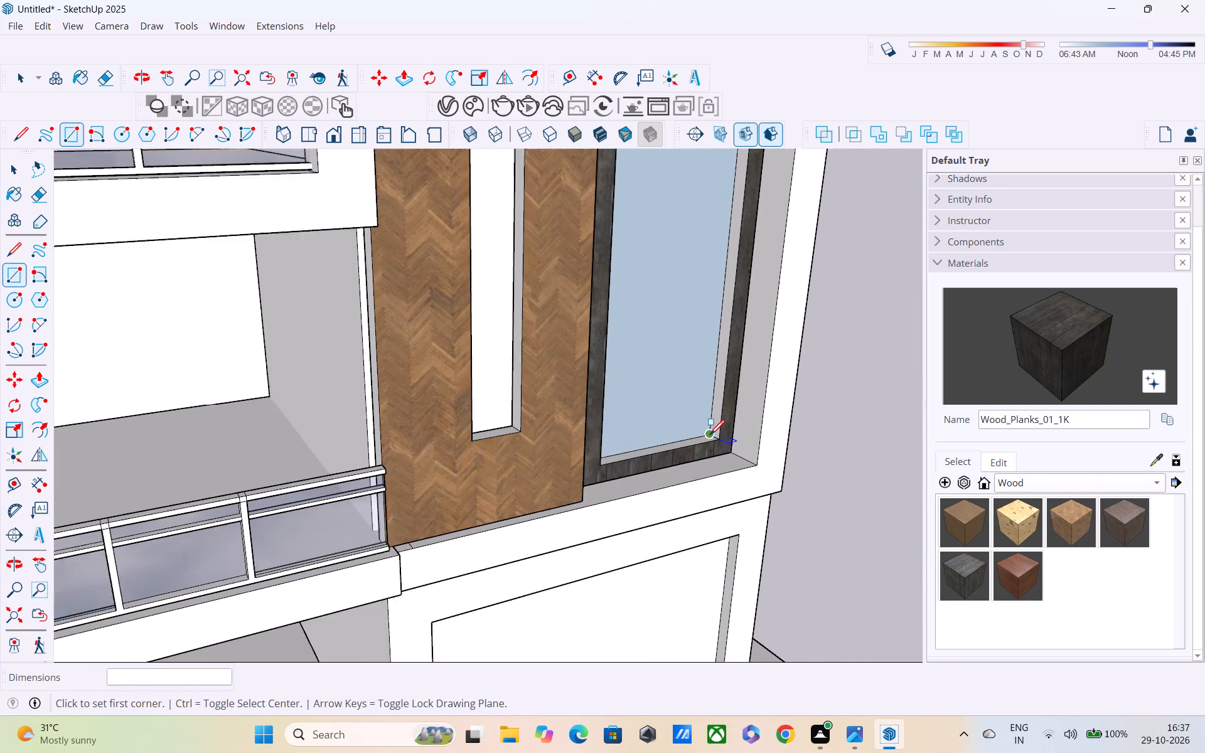
scroll(710, 436, down, 1)
key(space)
Try Glass_Safety_01 on the new window pane, and repaint it with Glass_Sky Reflection_01 from the Glass materials.
click(1051, 479)
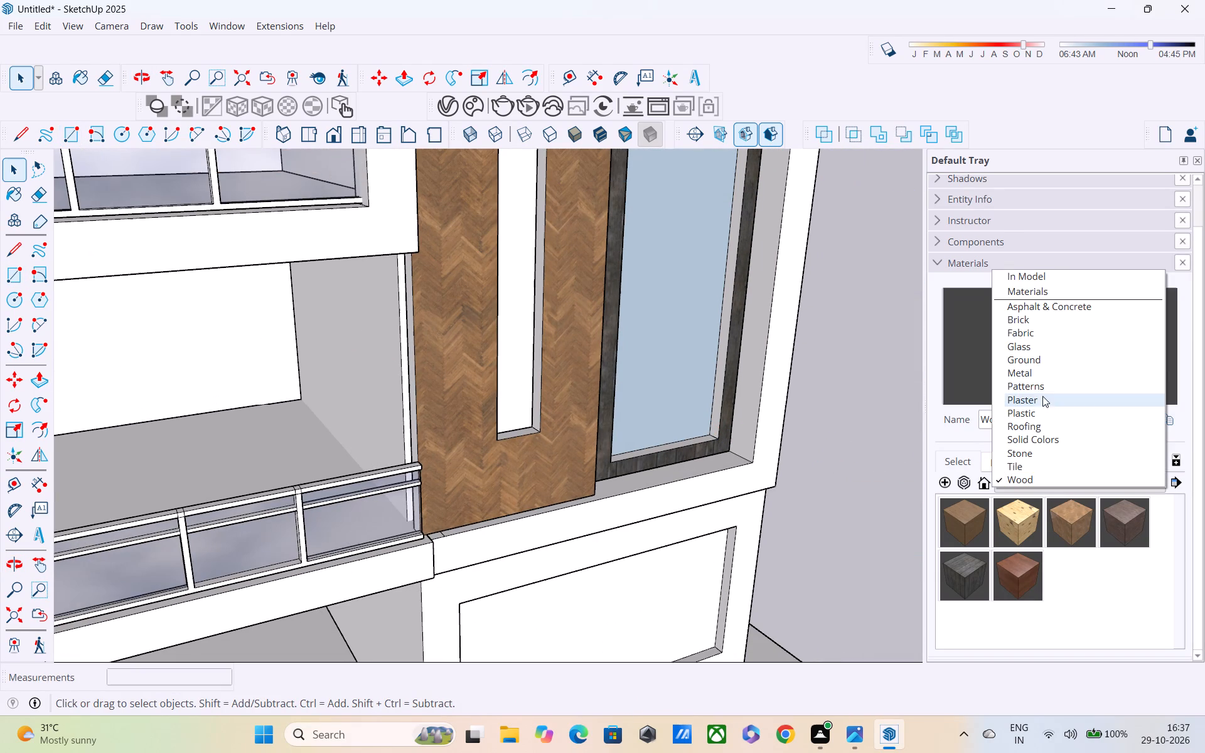
click(1041, 343)
click(1071, 523)
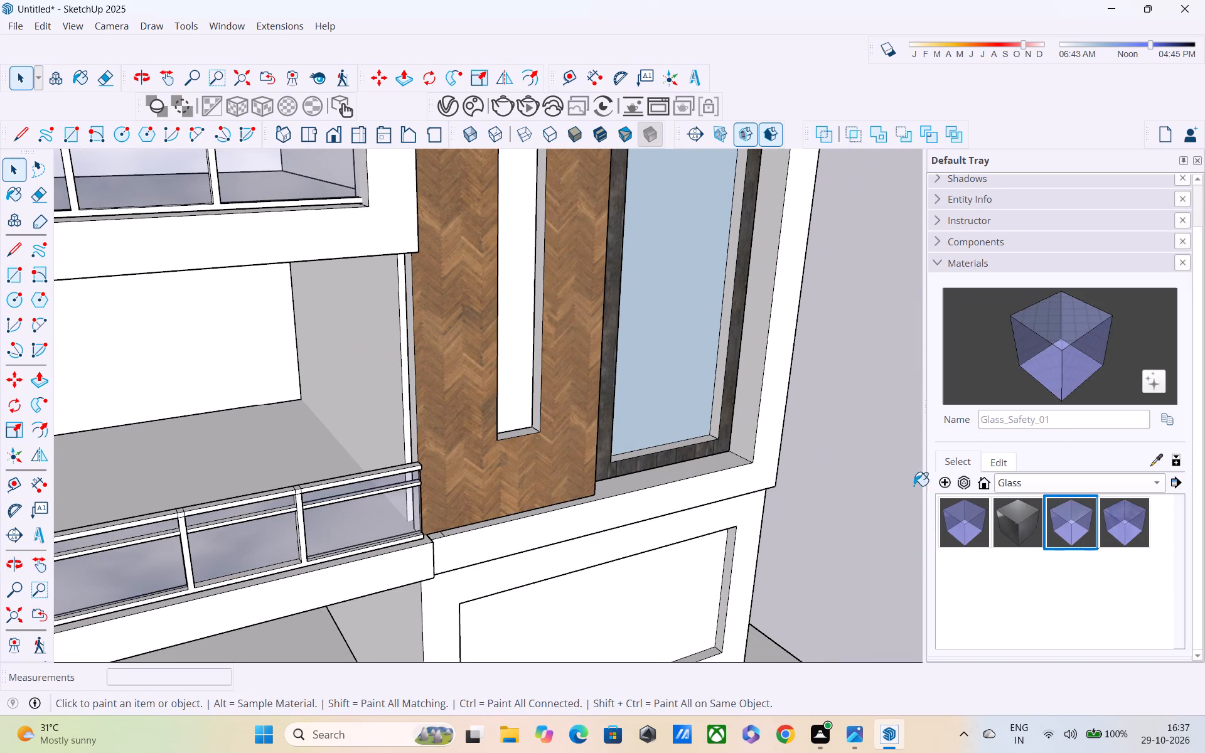
click(686, 339)
click(1120, 521)
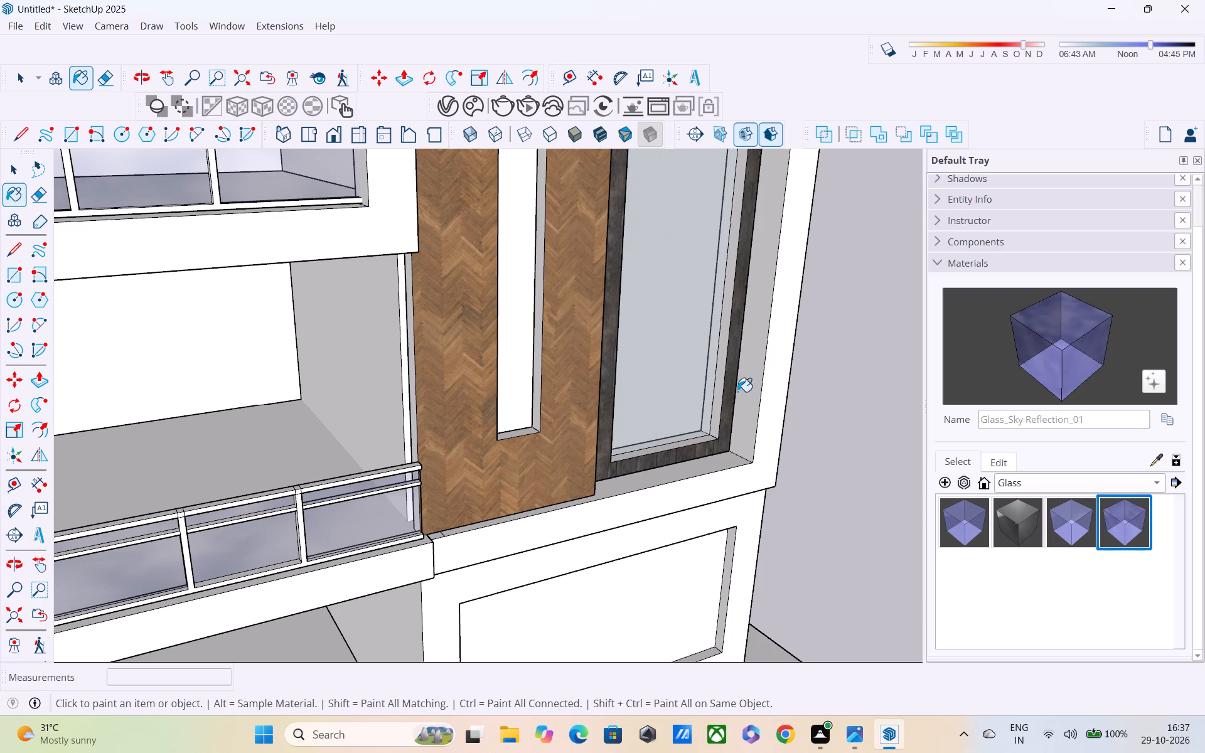
click(656, 335)
Examine the glazed tall window and the painted front facade from near and far.
middle_drag(698, 371, 499, 253)
scroll(515, 262, down, 5)
key(space)
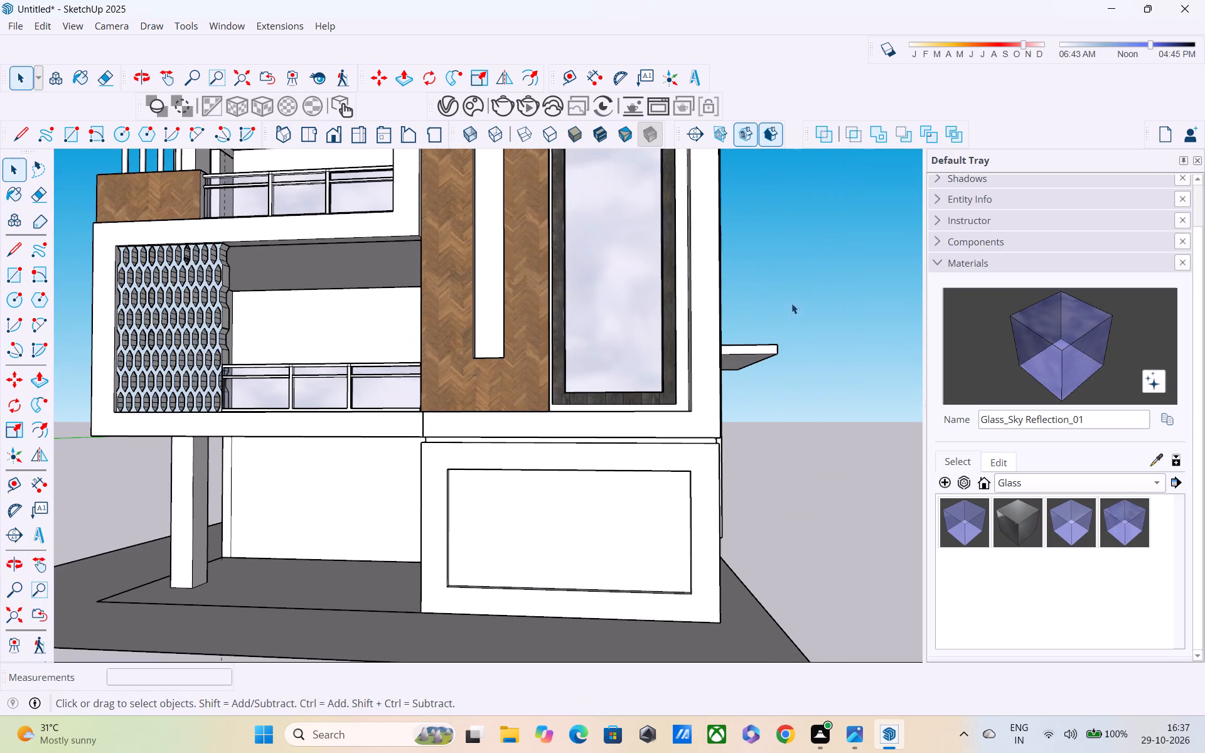
middle_drag(791, 304, 679, 356)
scroll(790, 306, down, 1)
scroll(679, 356, down, 8)
middle_drag(663, 345, 742, 358)
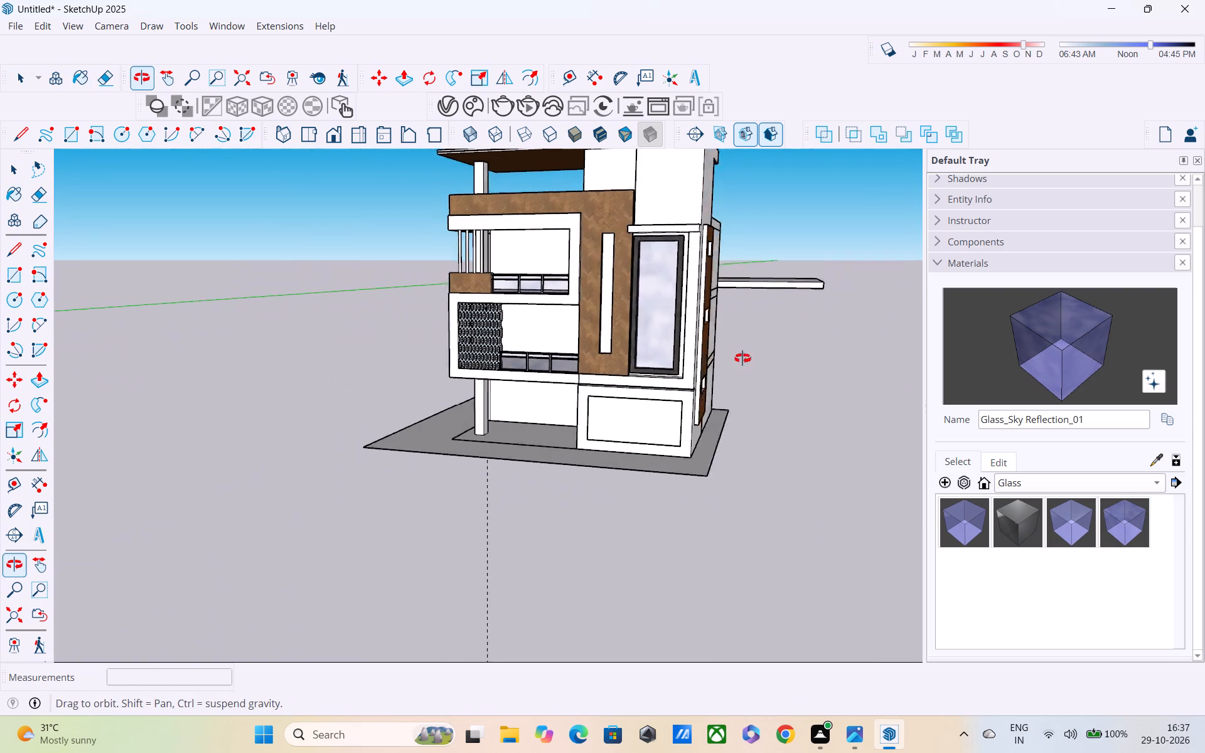
middle_drag(742, 358, 765, 353)
scroll(645, 350, up, 3)
scroll(650, 294, up, 15)
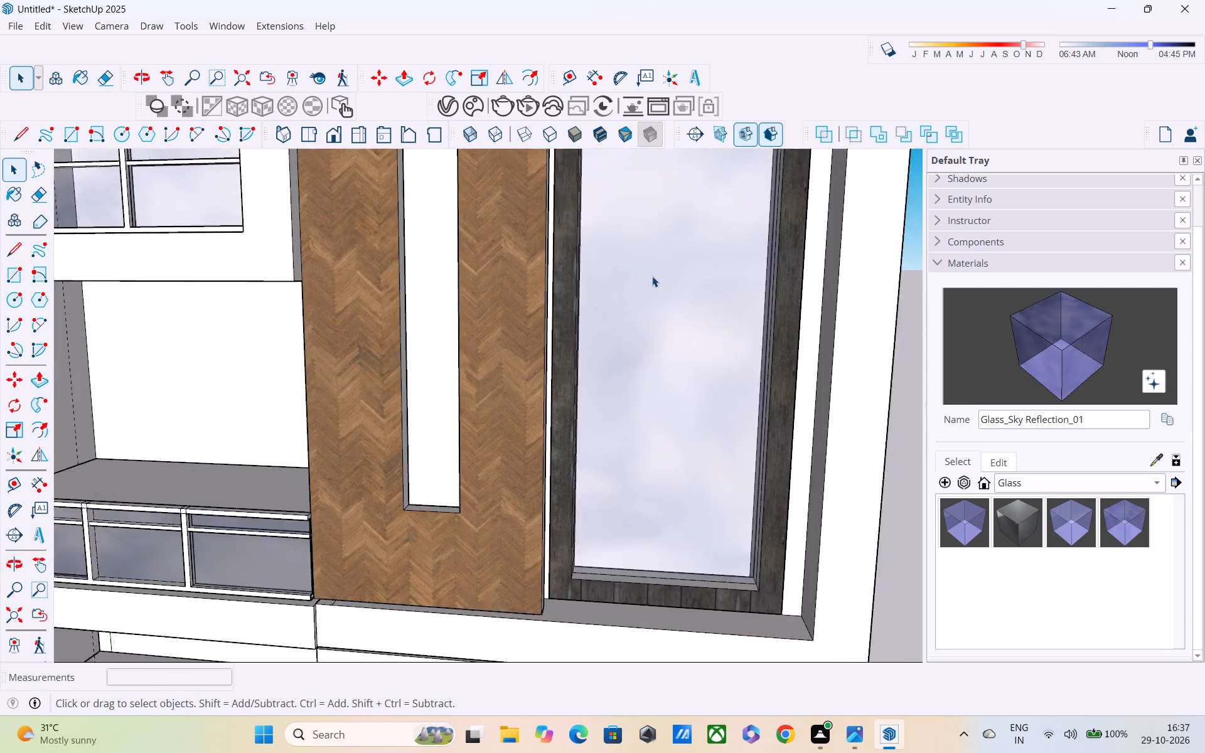
scroll(655, 277, up, 9)
scroll(655, 275, down, 14)
scroll(604, 241, up, 1)
scroll(599, 264, down, 4)
middle_drag(594, 297, 492, 286)
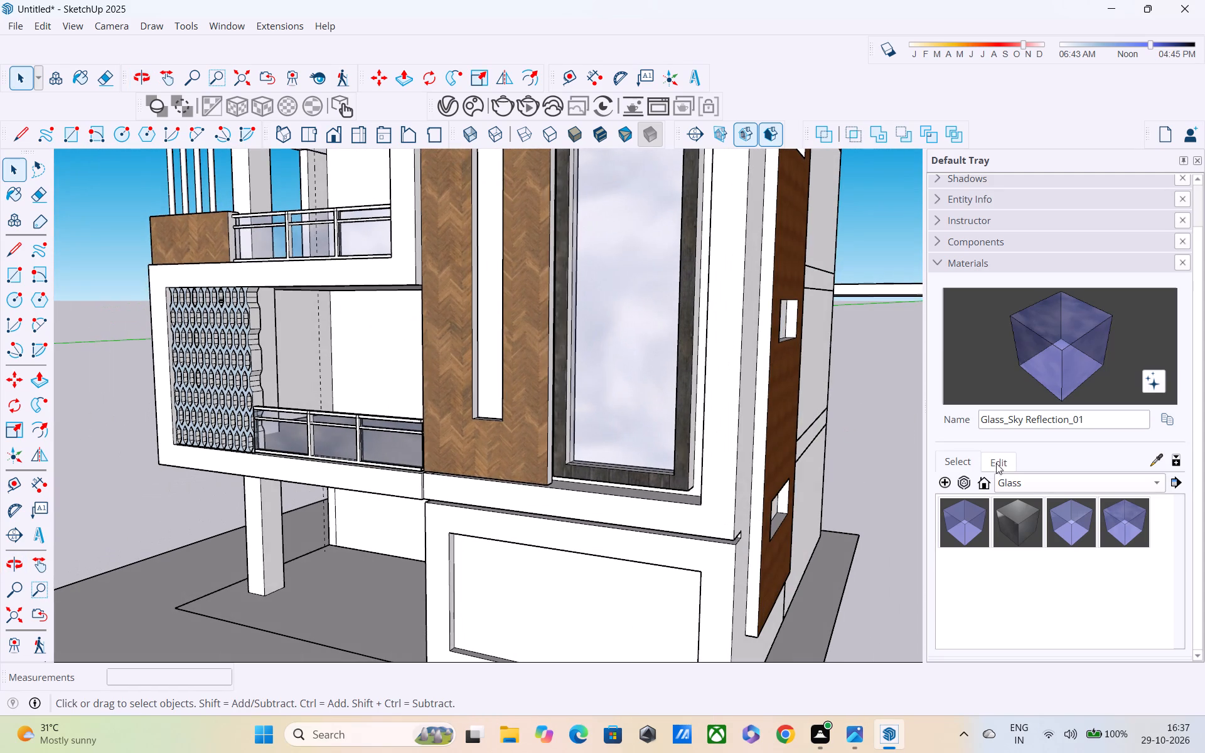
Sample the Wood_Floor_01_1K material from the front wall beside the narrow vertical slot.
click(1155, 462)
click(539, 364)
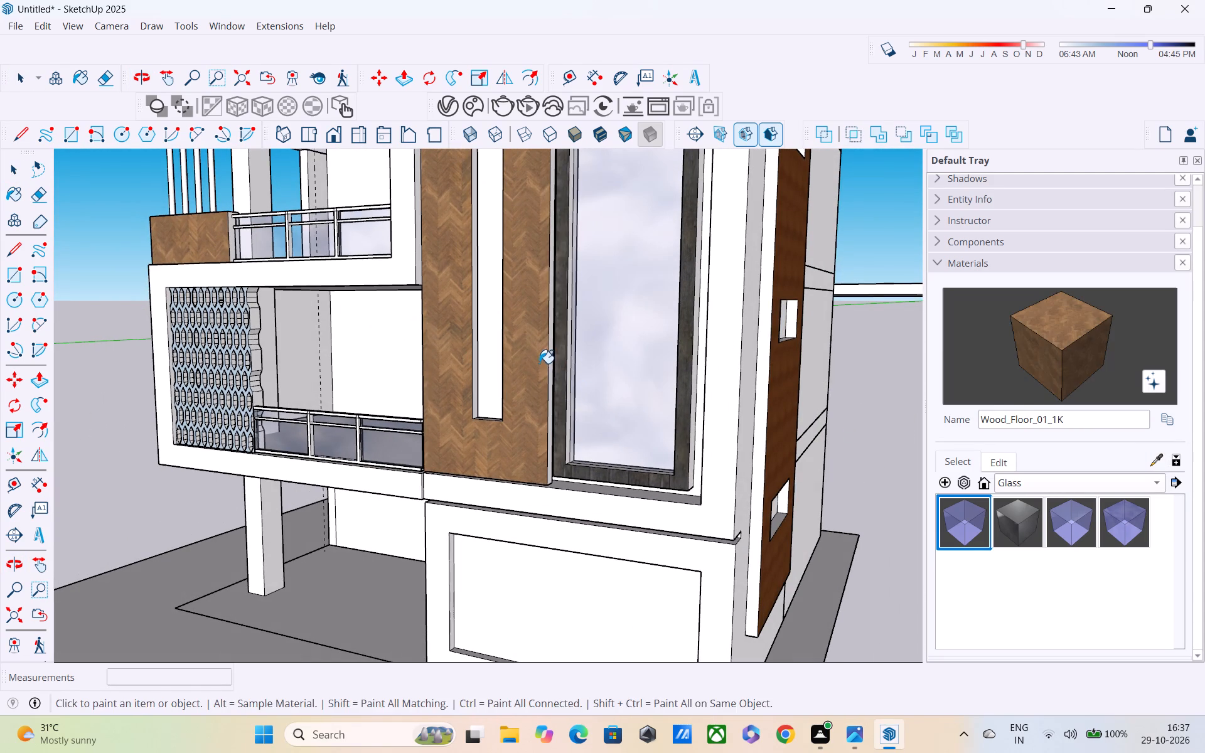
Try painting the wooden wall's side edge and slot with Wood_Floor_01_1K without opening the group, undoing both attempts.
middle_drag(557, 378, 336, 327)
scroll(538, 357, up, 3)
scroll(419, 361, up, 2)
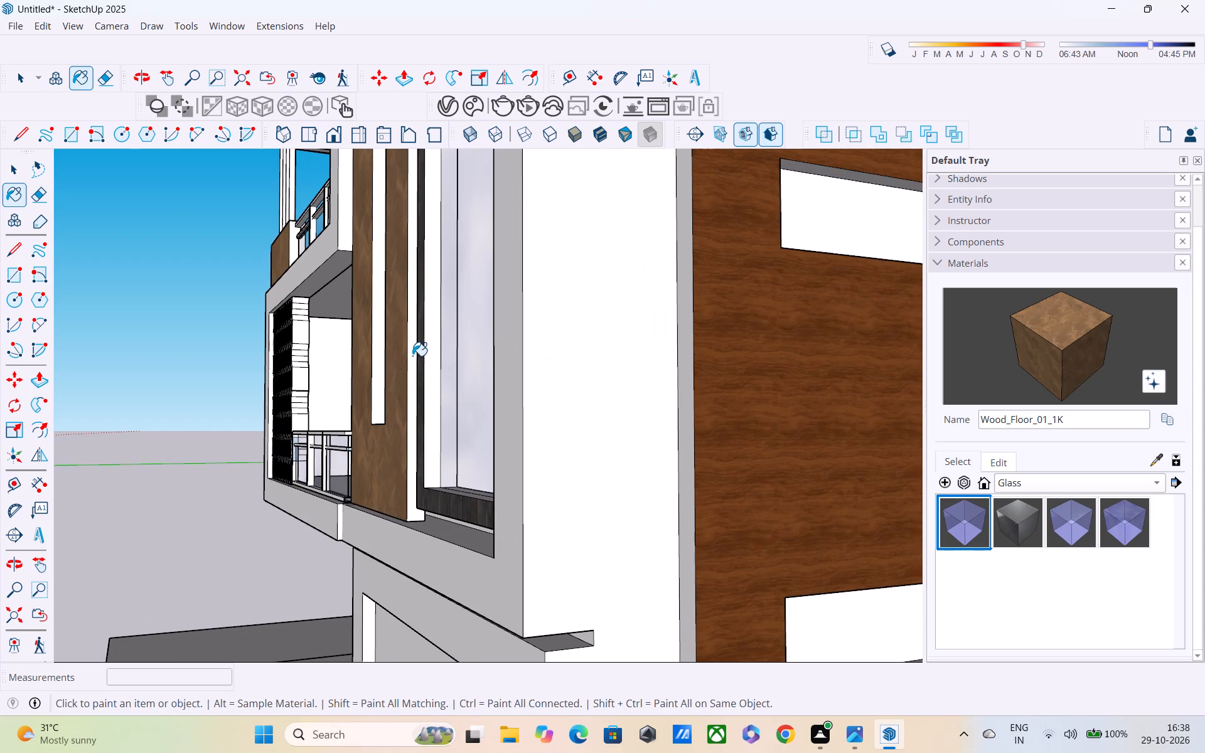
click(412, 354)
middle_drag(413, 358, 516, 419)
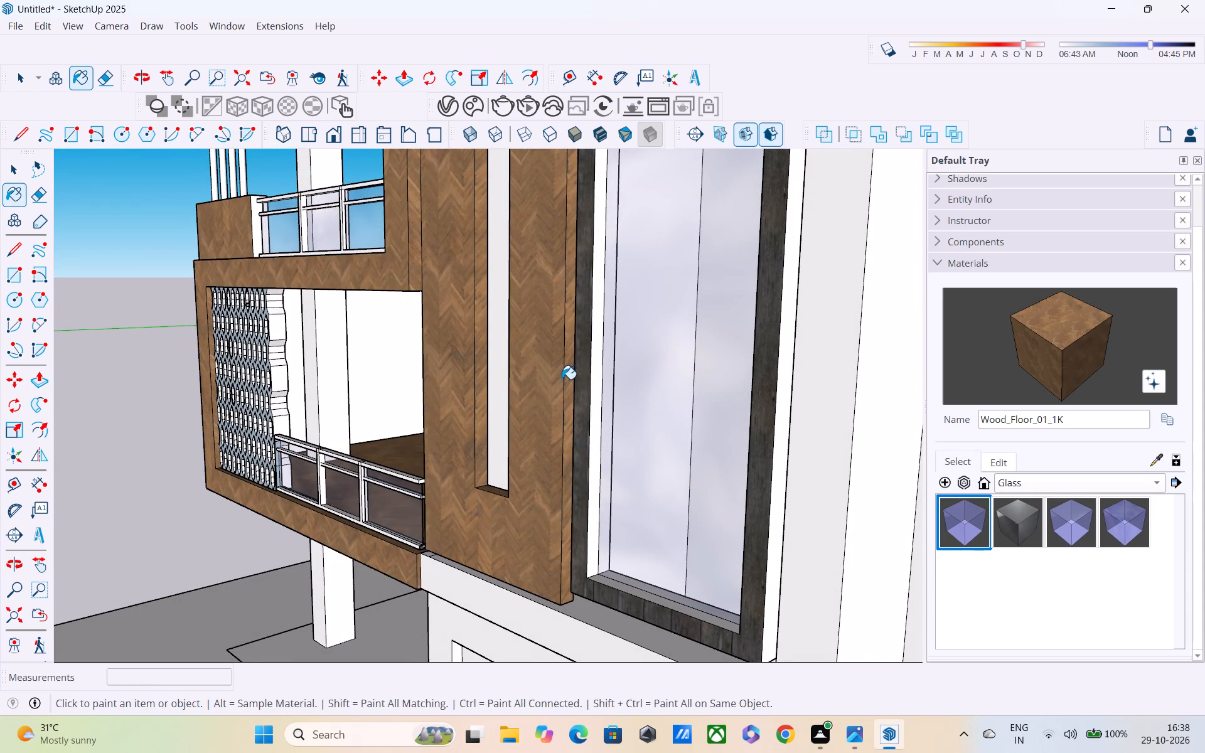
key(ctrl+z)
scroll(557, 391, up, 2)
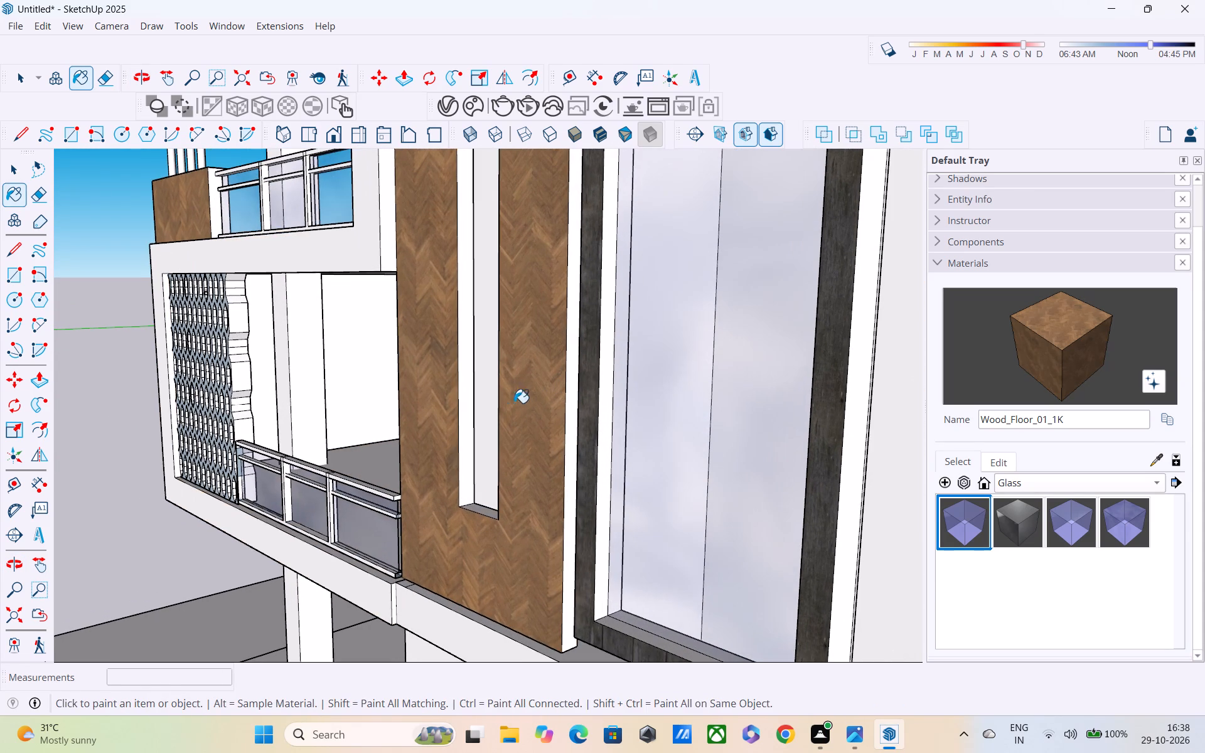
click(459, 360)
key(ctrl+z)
Open the wooden front wall group and paint the slot's inner side and the wall's outer edge beside the tall window with Wood_Floor_01_1K.
key(space)
double_click(451, 399)
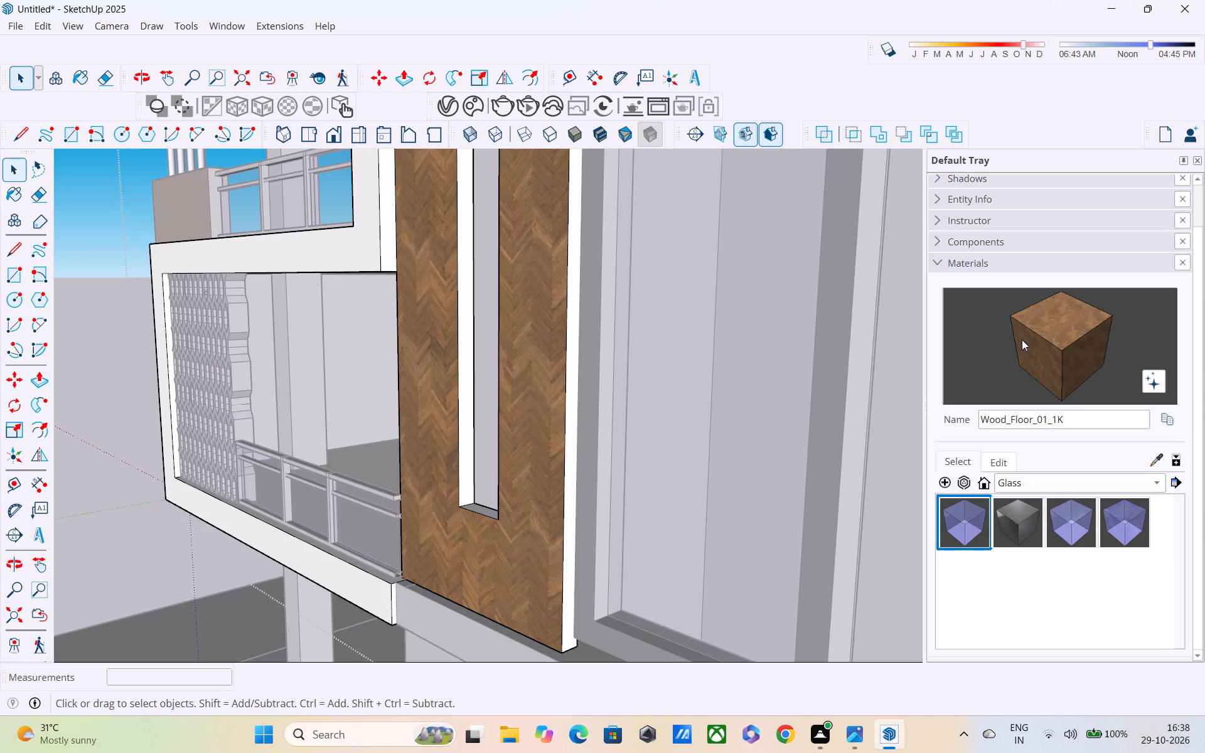
click(1039, 334)
middle_drag(746, 393, 700, 373)
scroll(677, 360, up, 3)
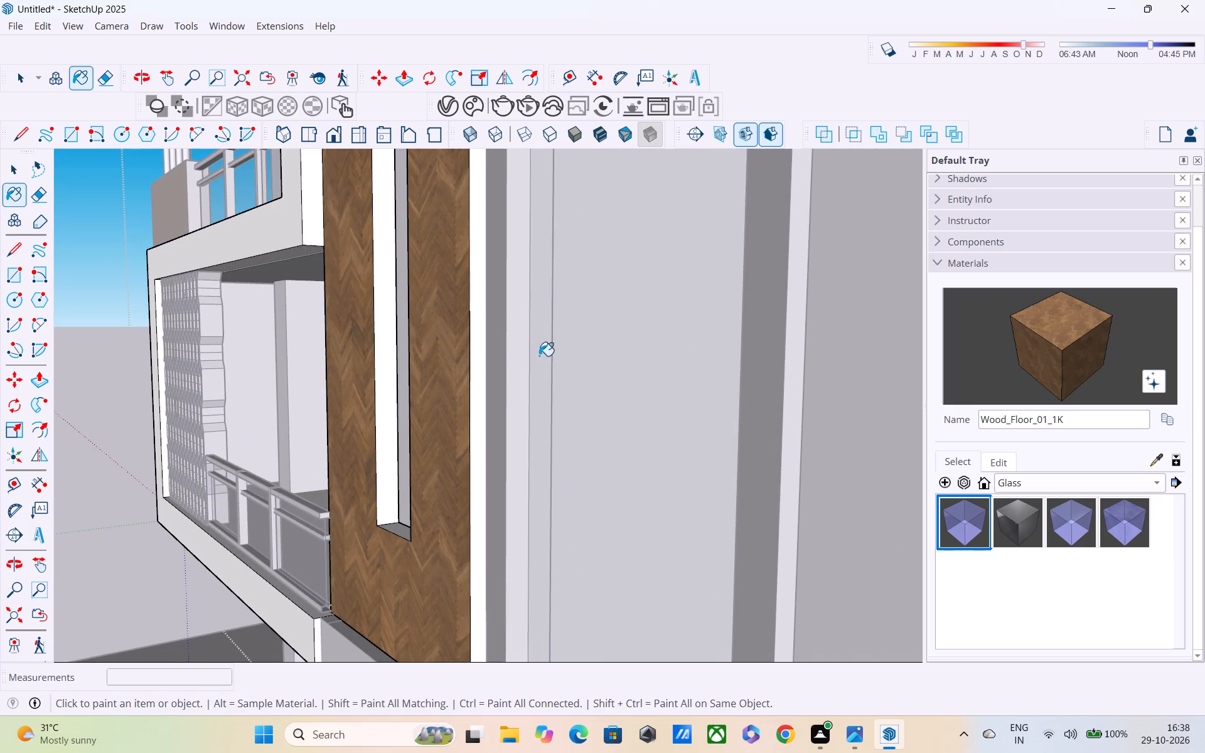
click(388, 324)
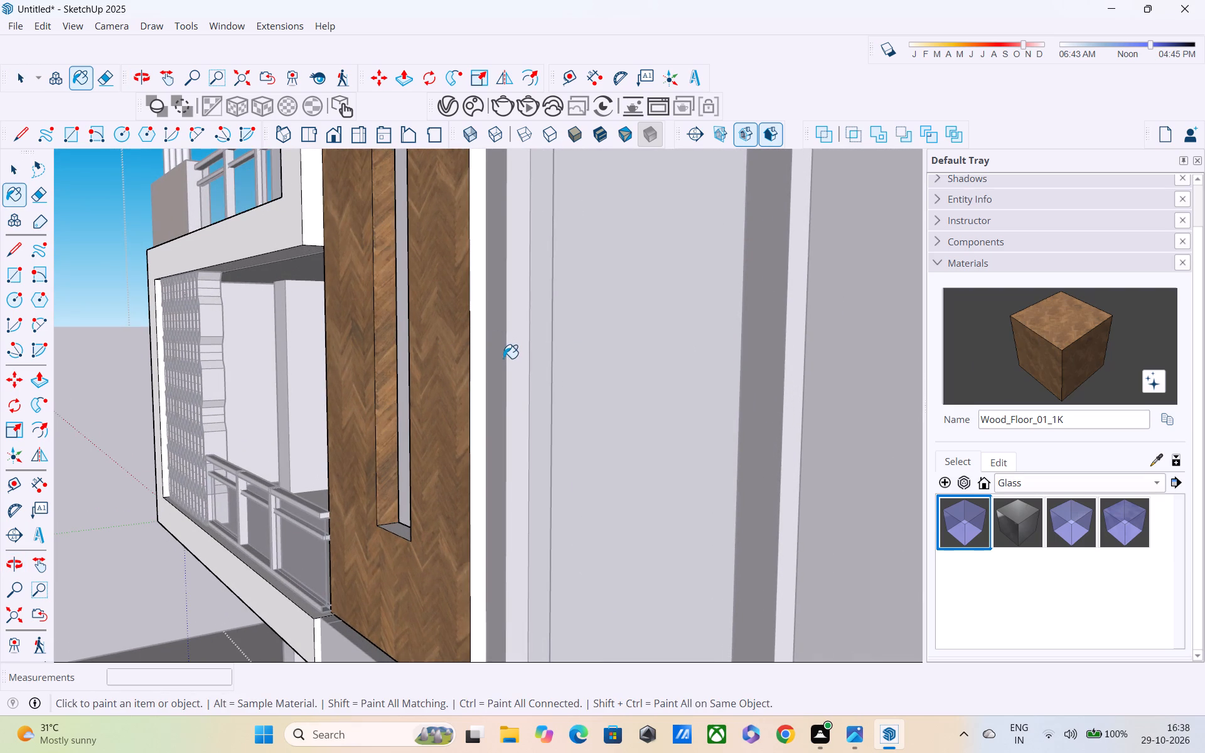
middle_drag(501, 358, 478, 358)
click(438, 340)
Paint the wall's opposite outer edge beside the balcony and the slot's other inner side with Wood_Floor_01_1K.
middle_drag(451, 355, 826, 379)
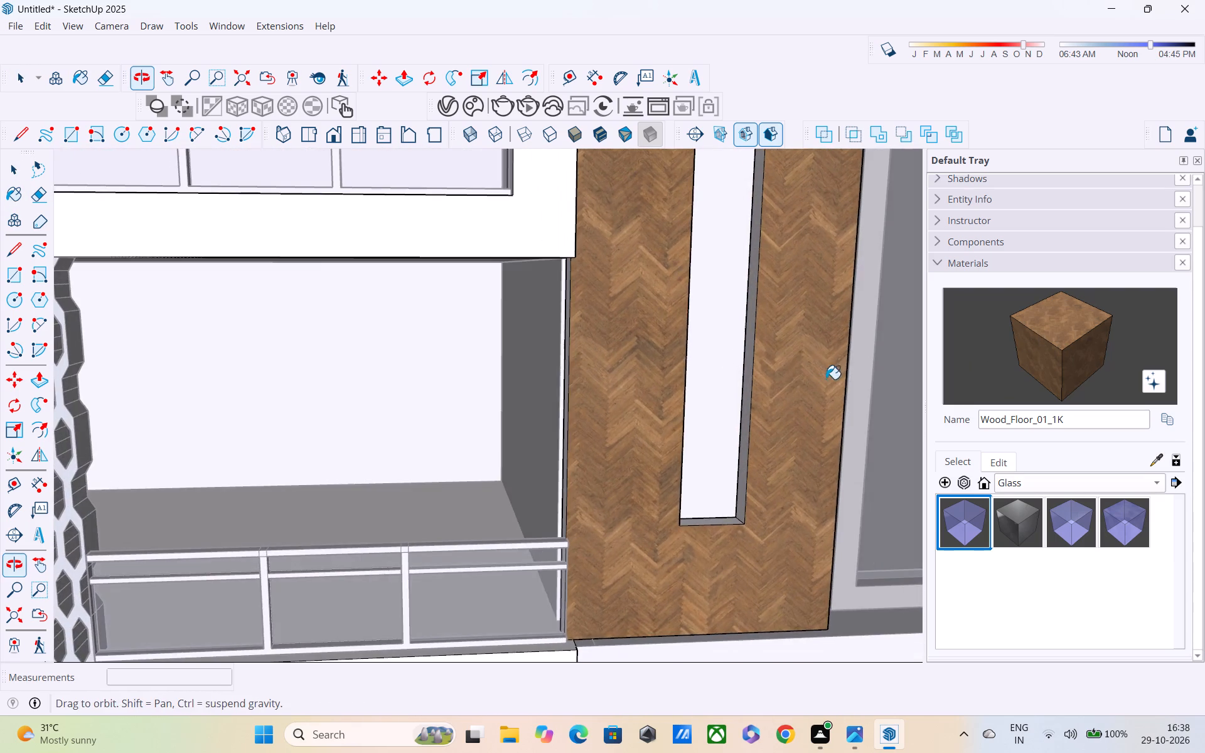
middle_drag(710, 382, 964, 326)
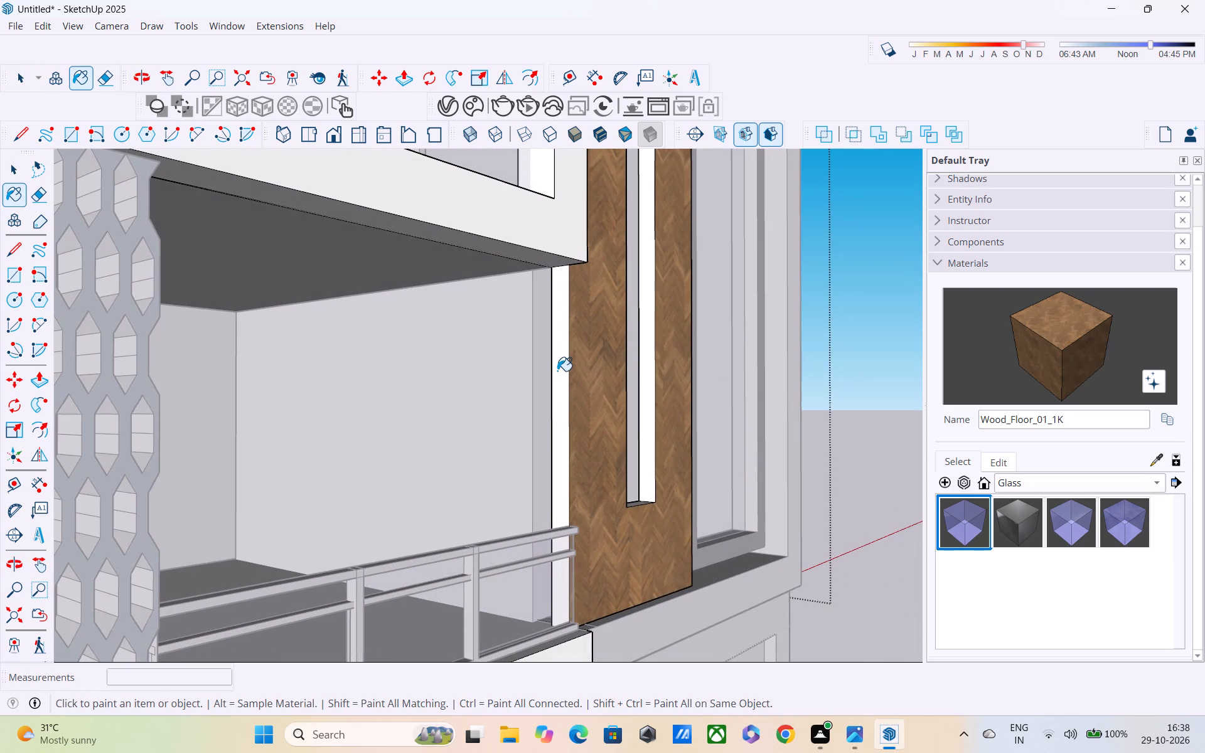
click(557, 371)
middle_drag(558, 393, 420, 505)
scroll(420, 505, down, 3)
middle_drag(597, 441, 352, 455)
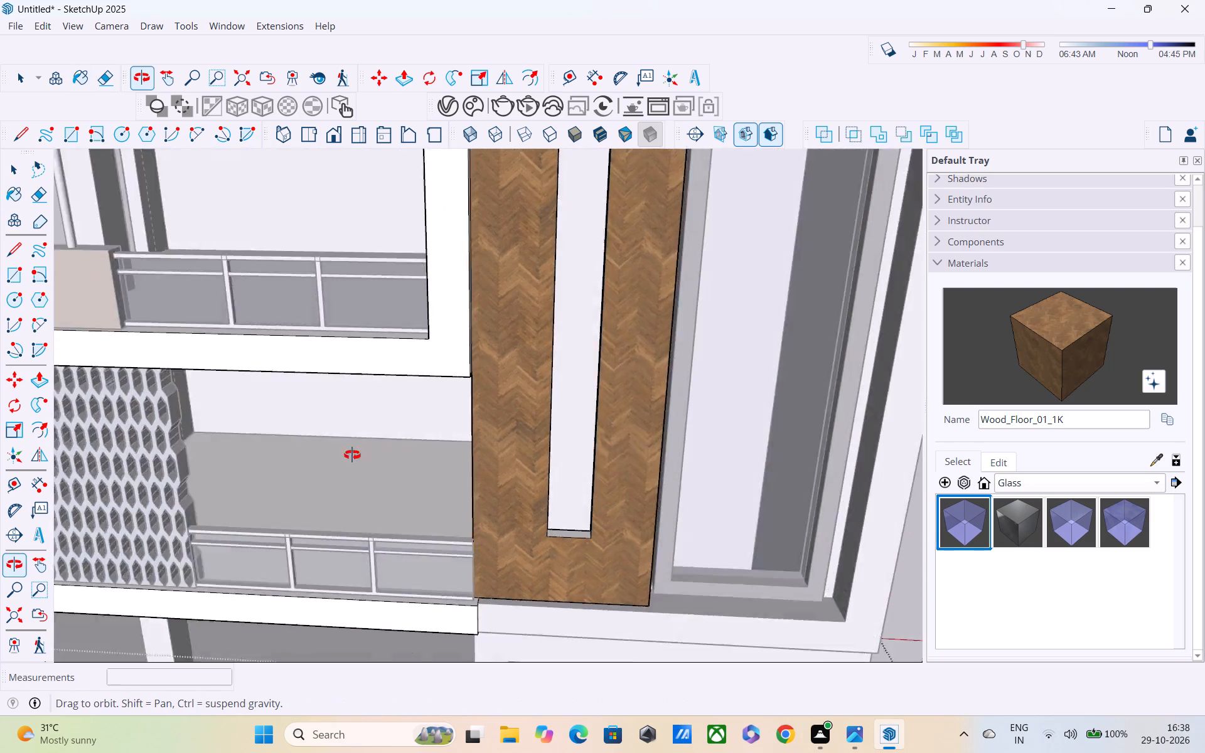
middle_drag(352, 455, 598, 372)
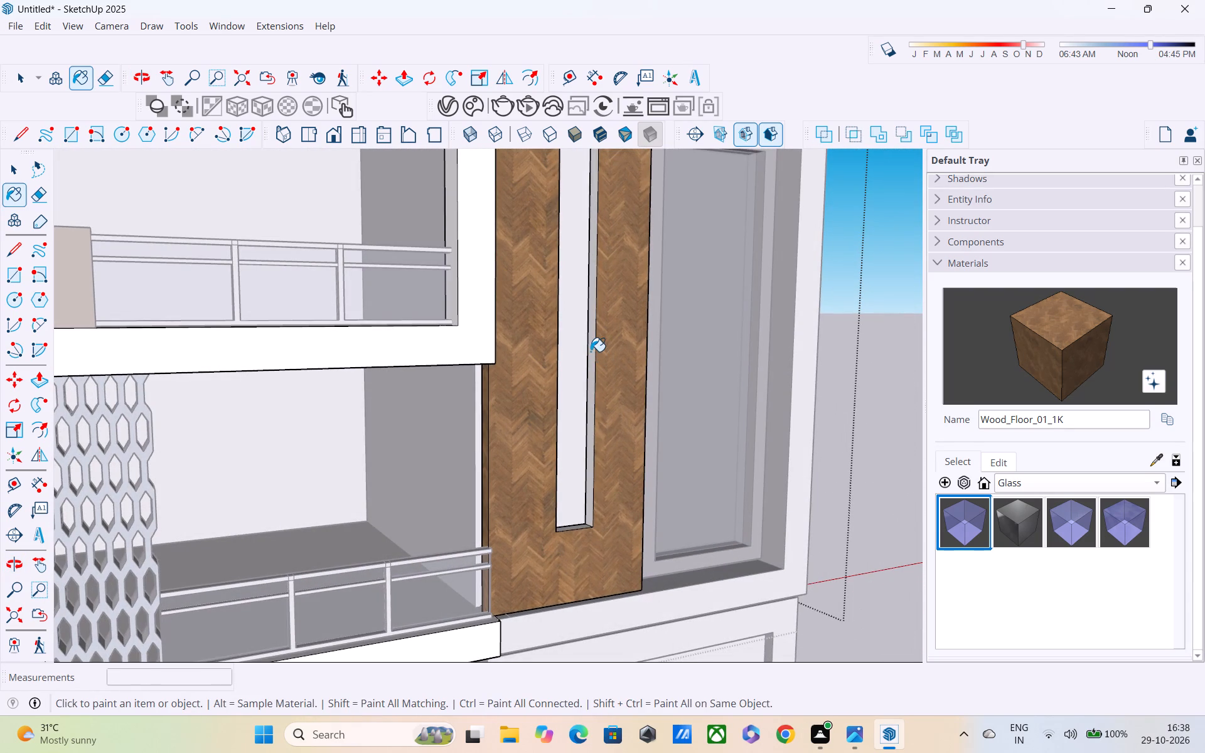
click(591, 351)
middle_drag(561, 457, 546, 484)
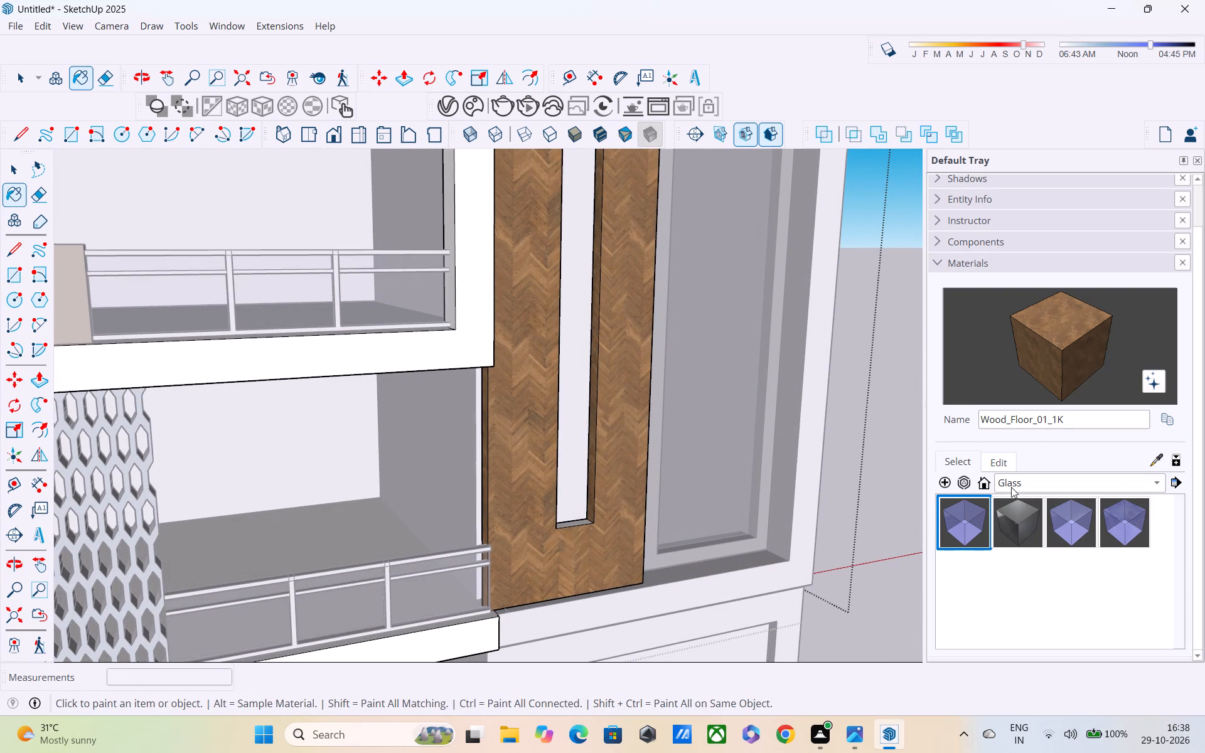
Pick Plywood_01_1K from the Wood materials and try painting the recessed face behind the narrow vertical slot.
click(1011, 486)
click(1014, 622)
click(1039, 489)
click(1014, 481)
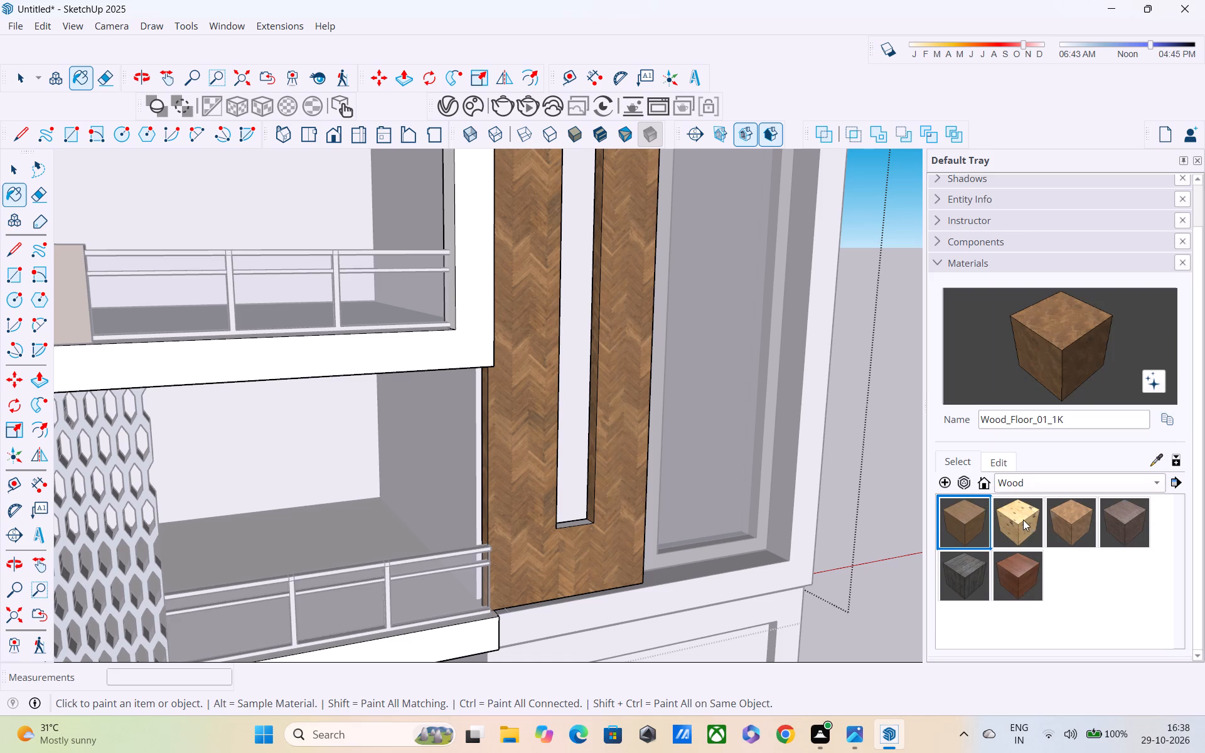
click(967, 515)
middle_drag(888, 425, 562, 400)
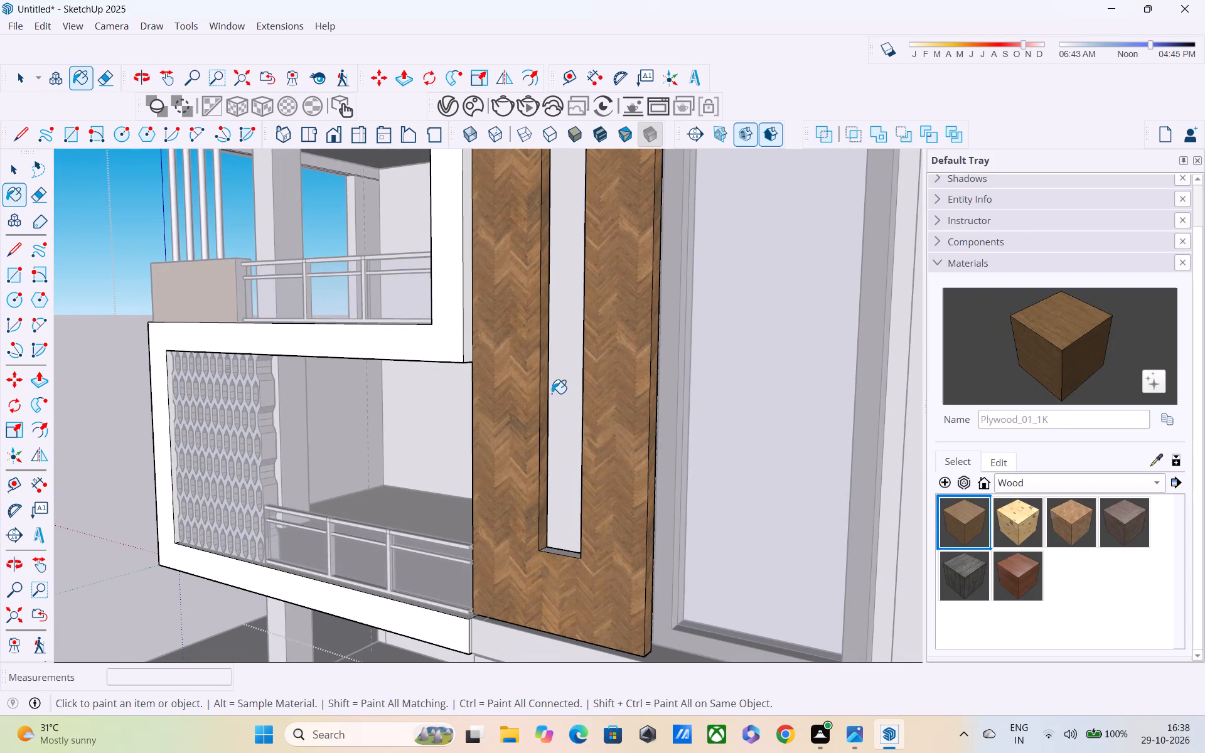
click(552, 393)
click(571, 408)
middle_drag(572, 409, 634, 418)
double_click(603, 380)
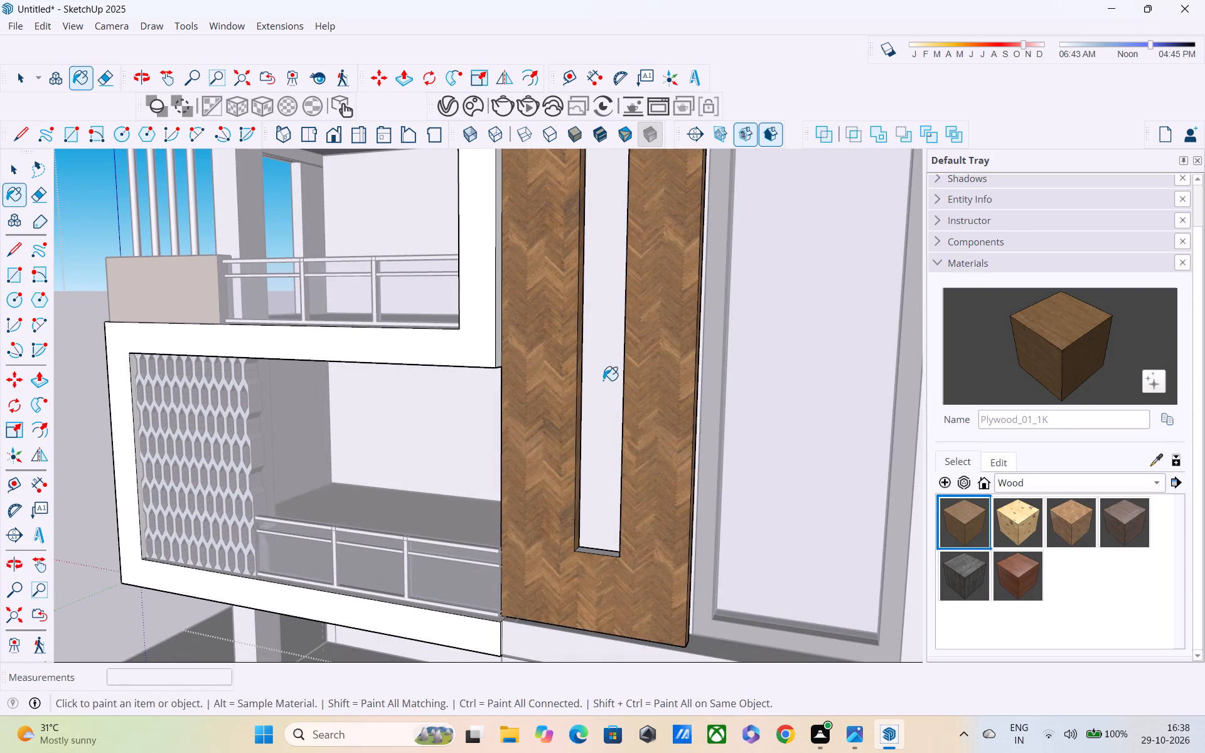
Retry Plywood_01_1K on the recessed slot face and leave the wooden wall group.
key(space)
double_click(752, 371)
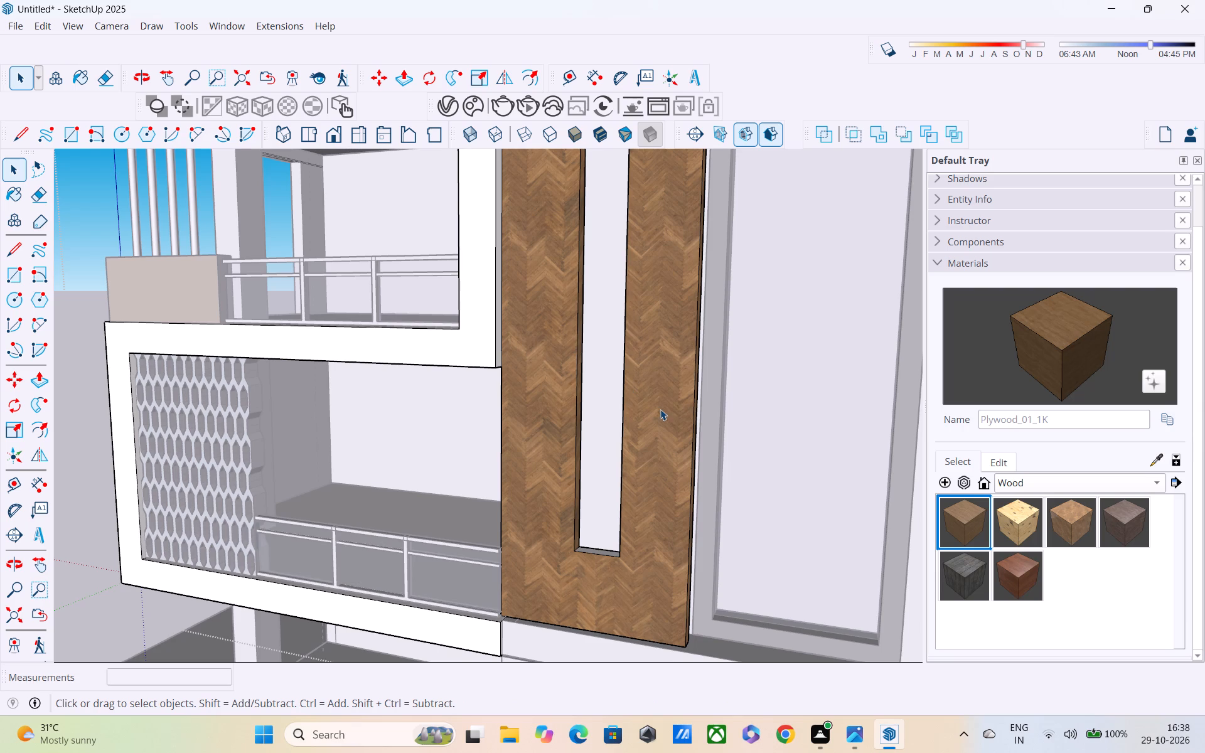
scroll(650, 418, down, 5)
click(1049, 339)
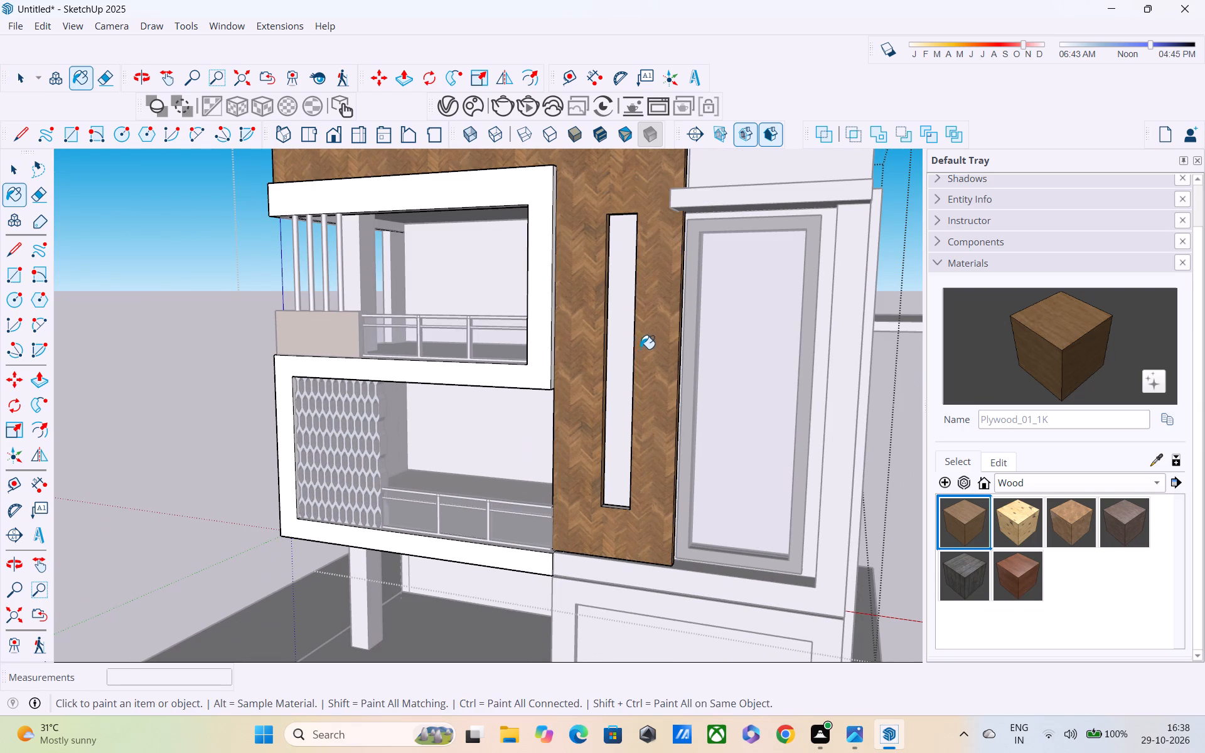
double_click(621, 333)
key(space)
double_click(589, 398)
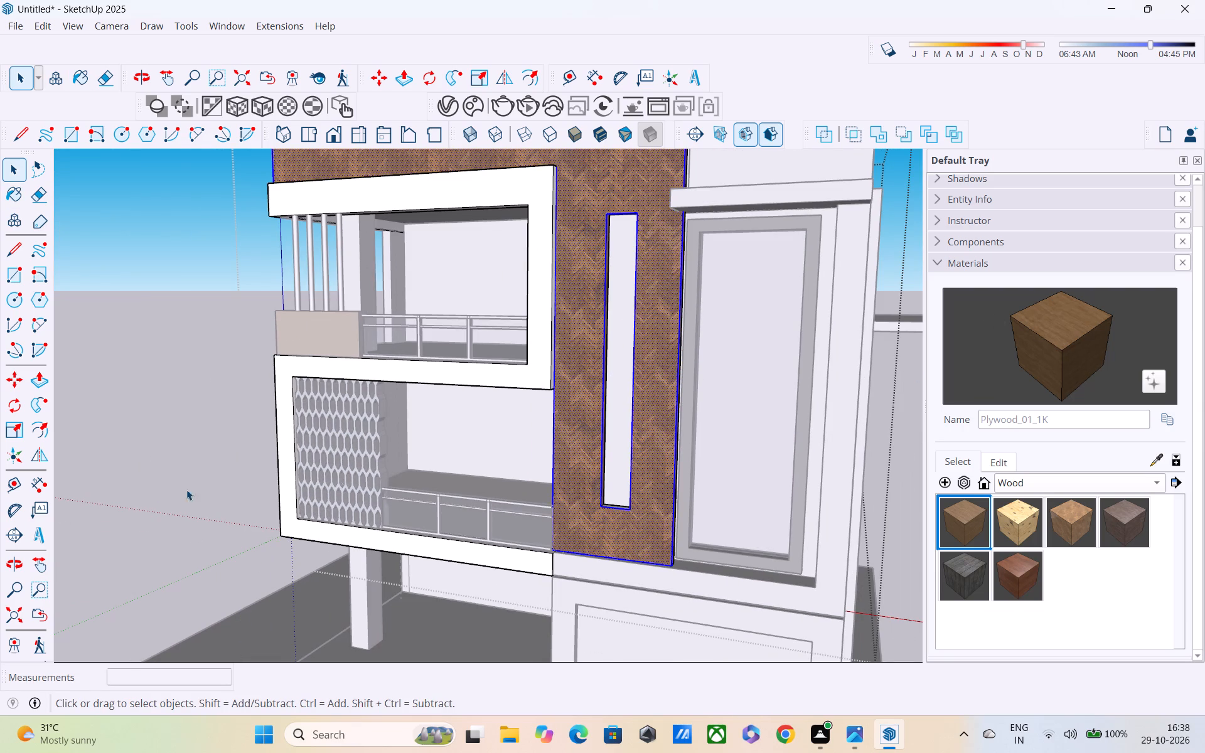
double_click(133, 454)
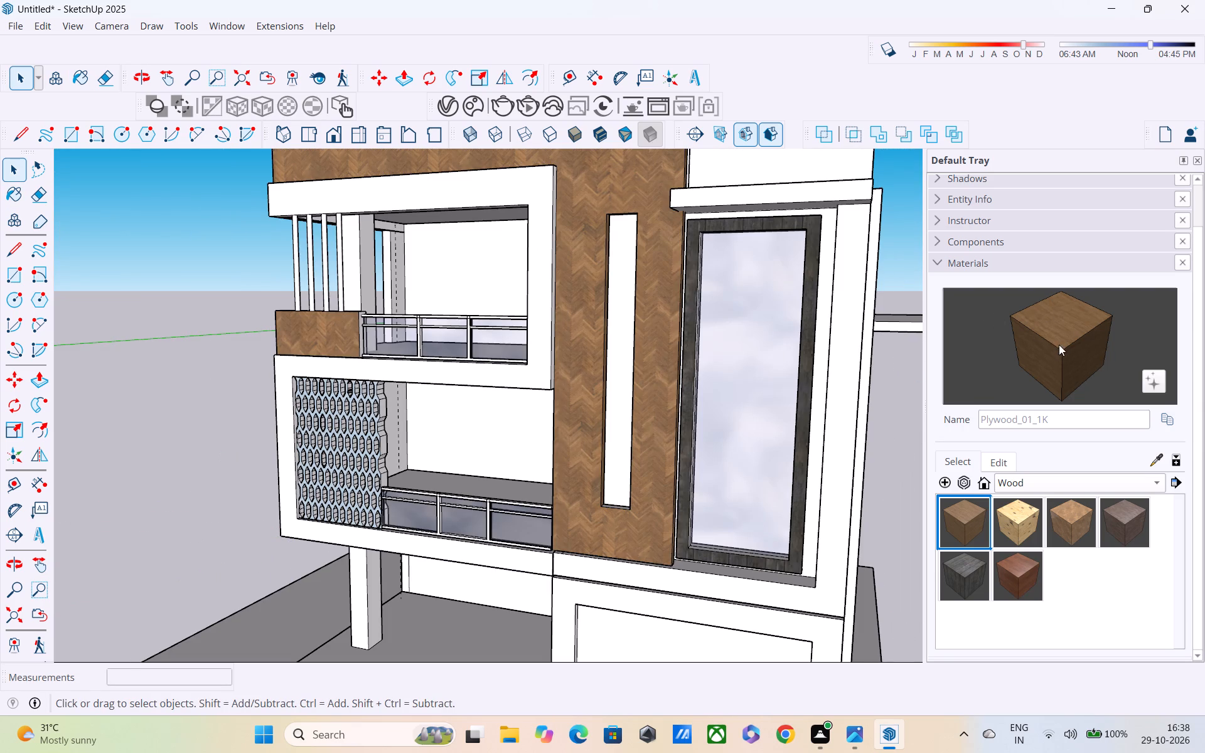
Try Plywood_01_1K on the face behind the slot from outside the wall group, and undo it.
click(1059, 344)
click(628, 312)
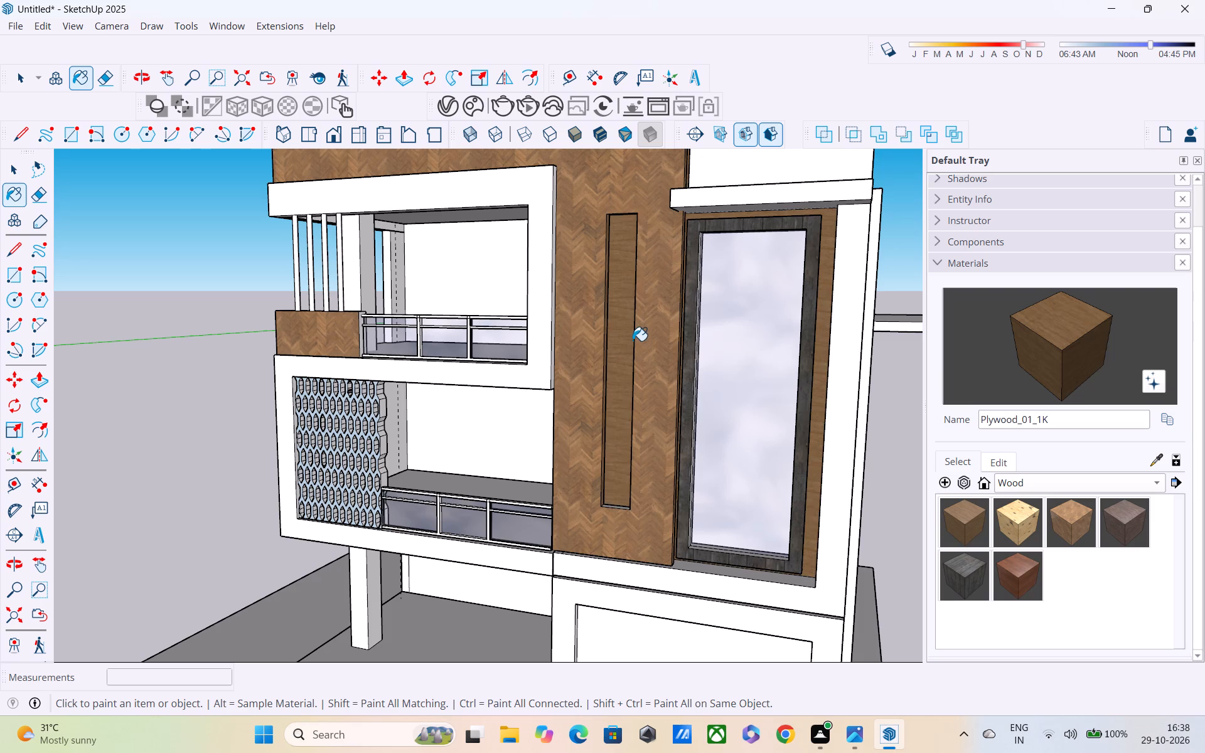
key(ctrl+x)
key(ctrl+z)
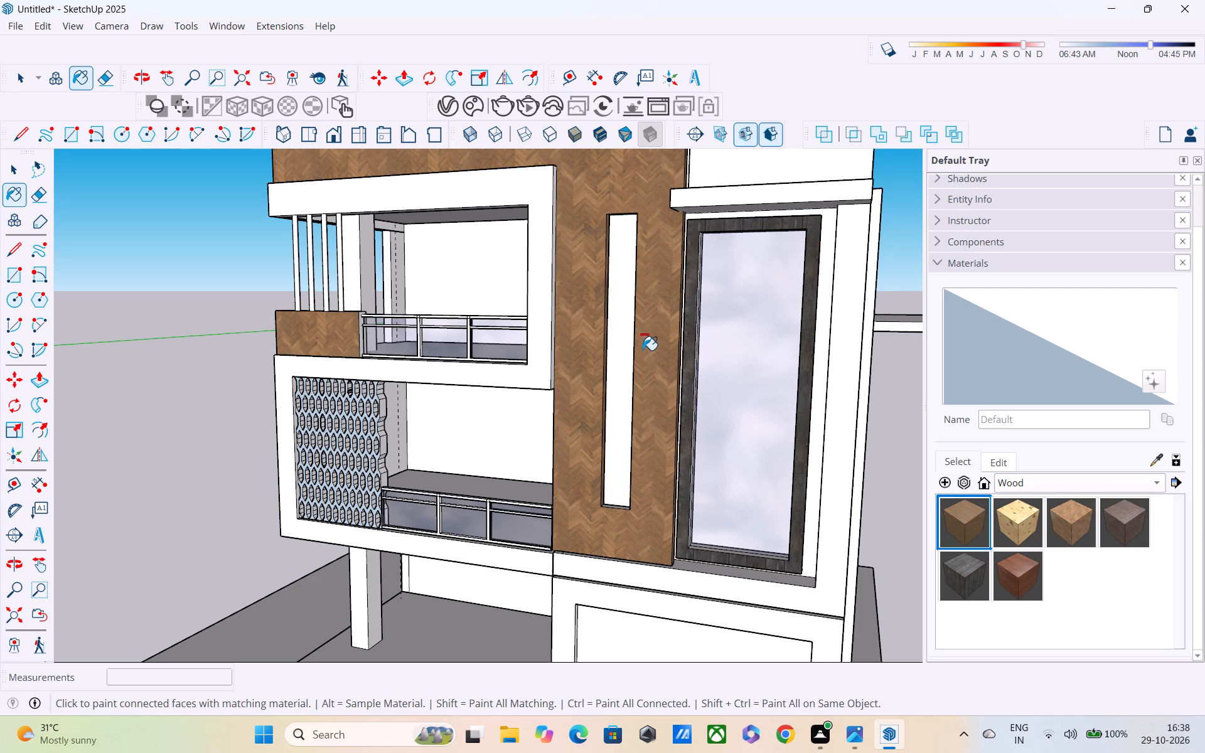
Draw a rectangle across the back of the narrow slot between its opposite inner corners, about 1' 9 1/8" by 16' 11 7/8".
key(space)
double_click(620, 313)
double_click(624, 322)
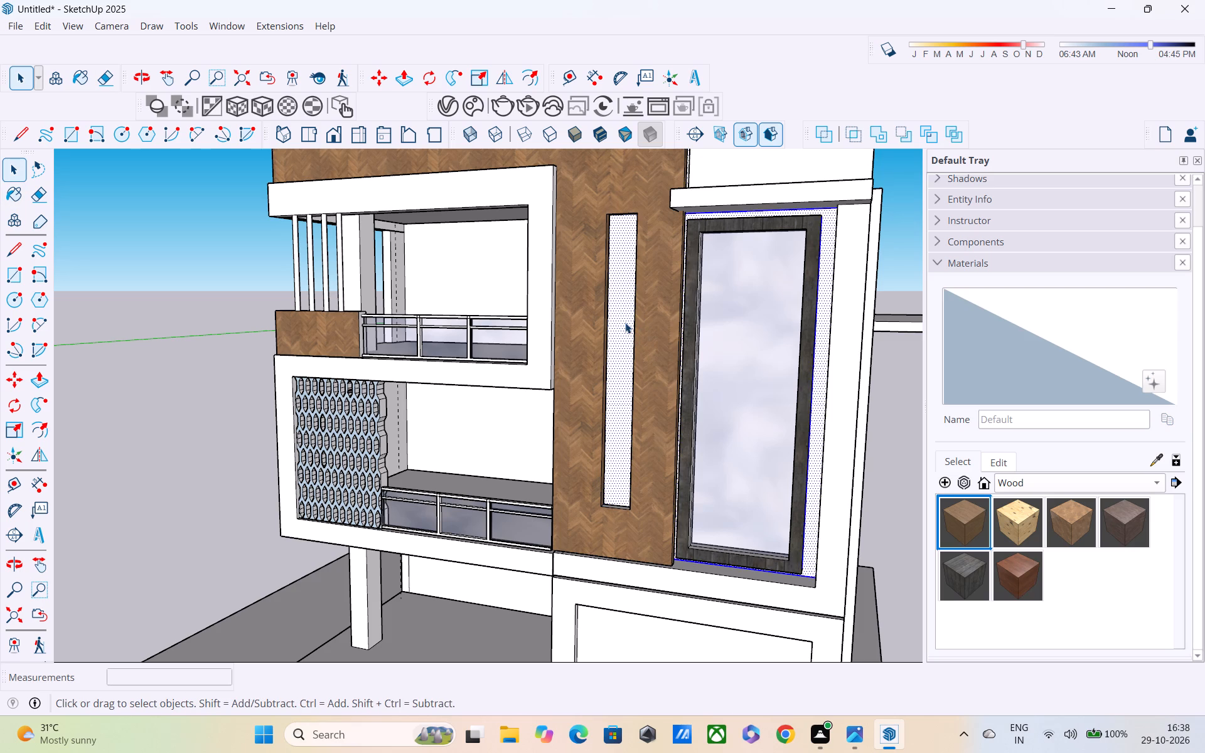
middle_drag(626, 323, 768, 269)
key(r)
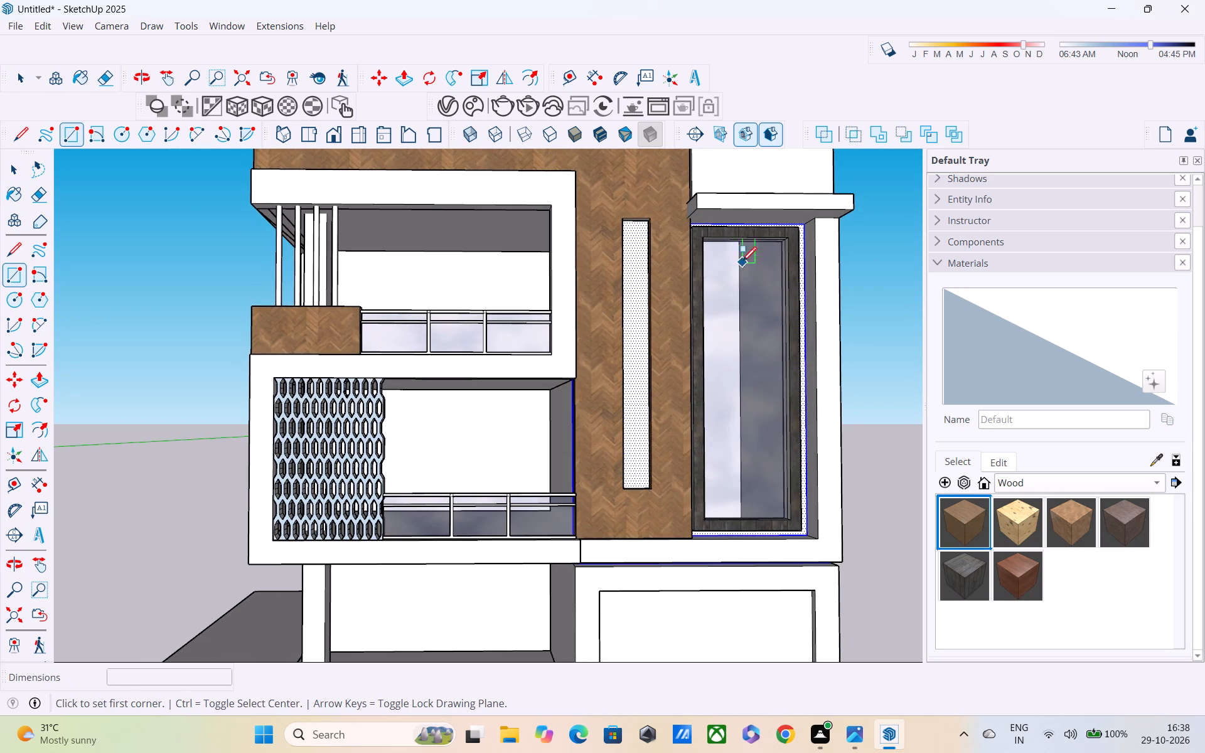
scroll(721, 259, up, 3)
middle_drag(628, 263, 440, 82)
scroll(515, 203, up, 3)
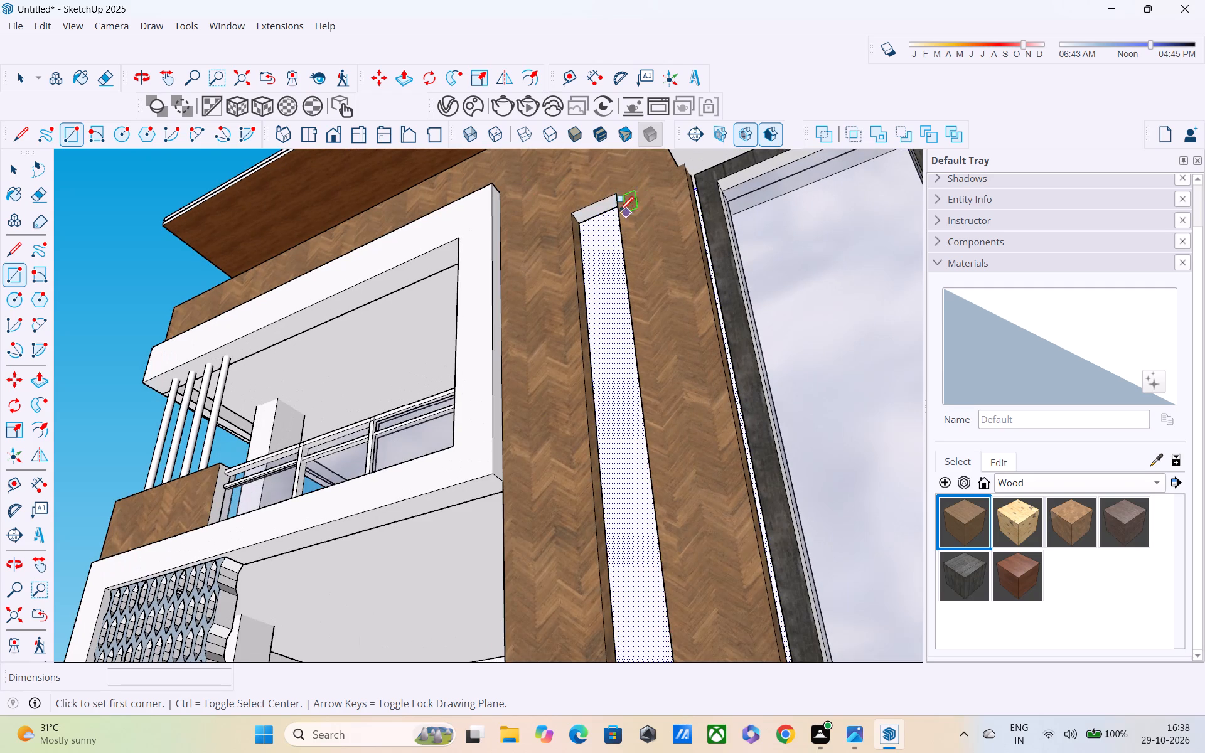
click(579, 219)
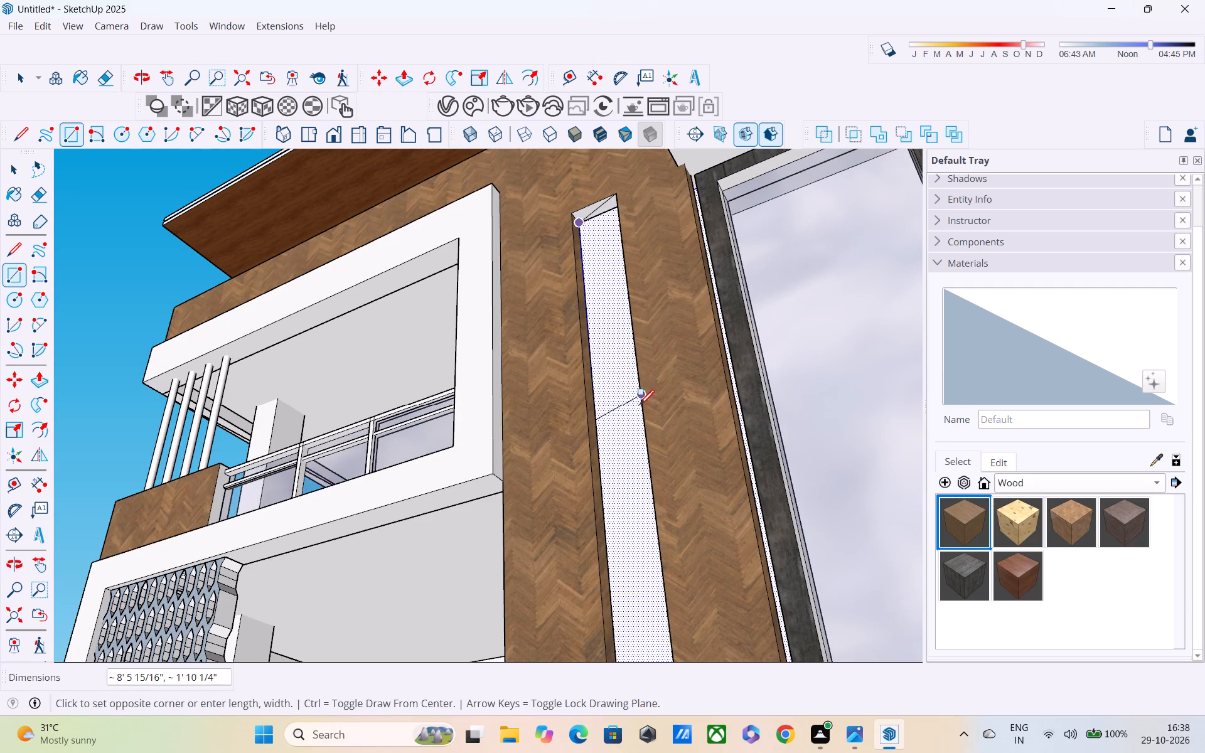
shift+middle_drag(637, 412, 525, 198)
middle_drag(516, 294, 579, 255)
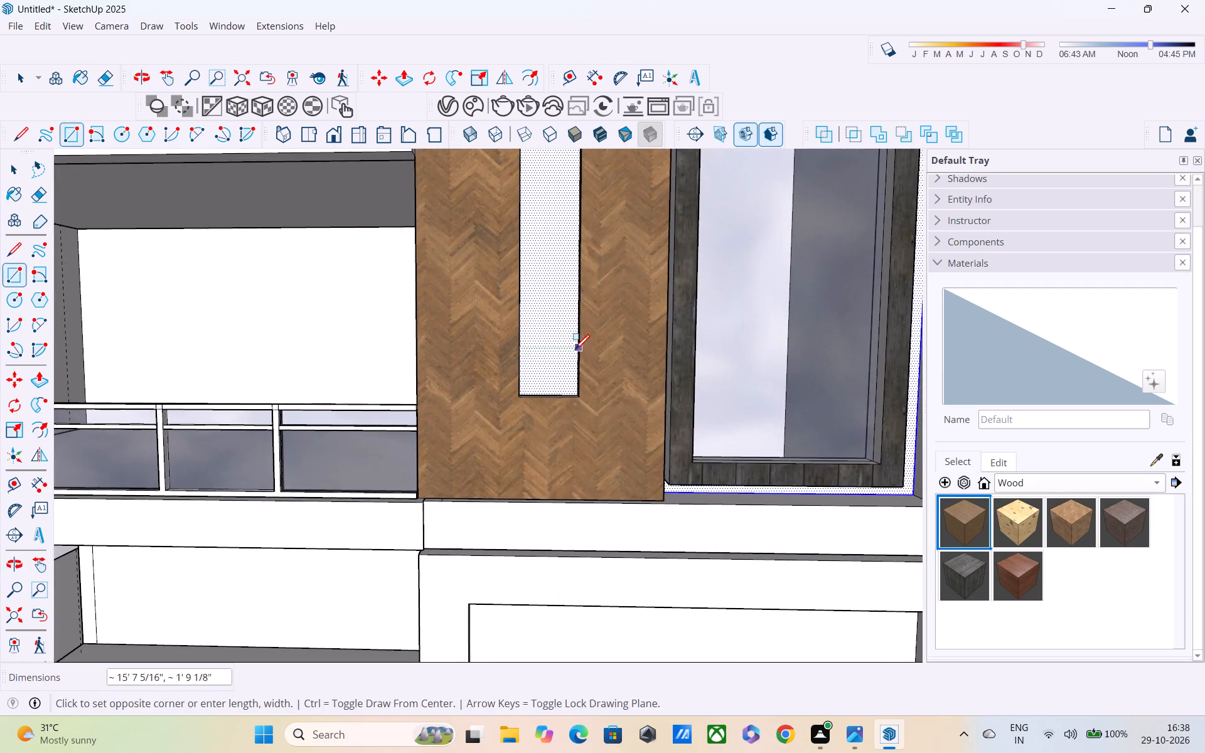
middle_drag(575, 356, 704, 476)
scroll(660, 430, up, 4)
scroll(587, 409, up, 4)
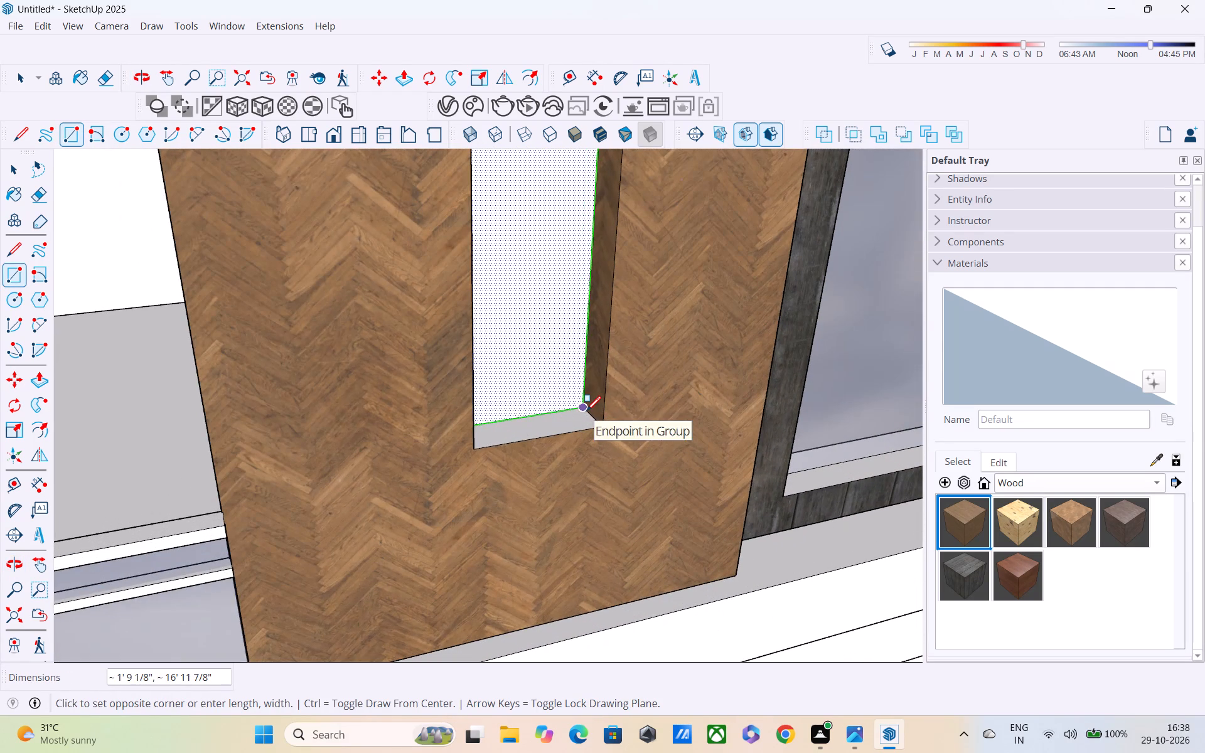
click(586, 412)
Paint the new rectangle at the back of the slot with Plywood_01_1K.
click(940, 506)
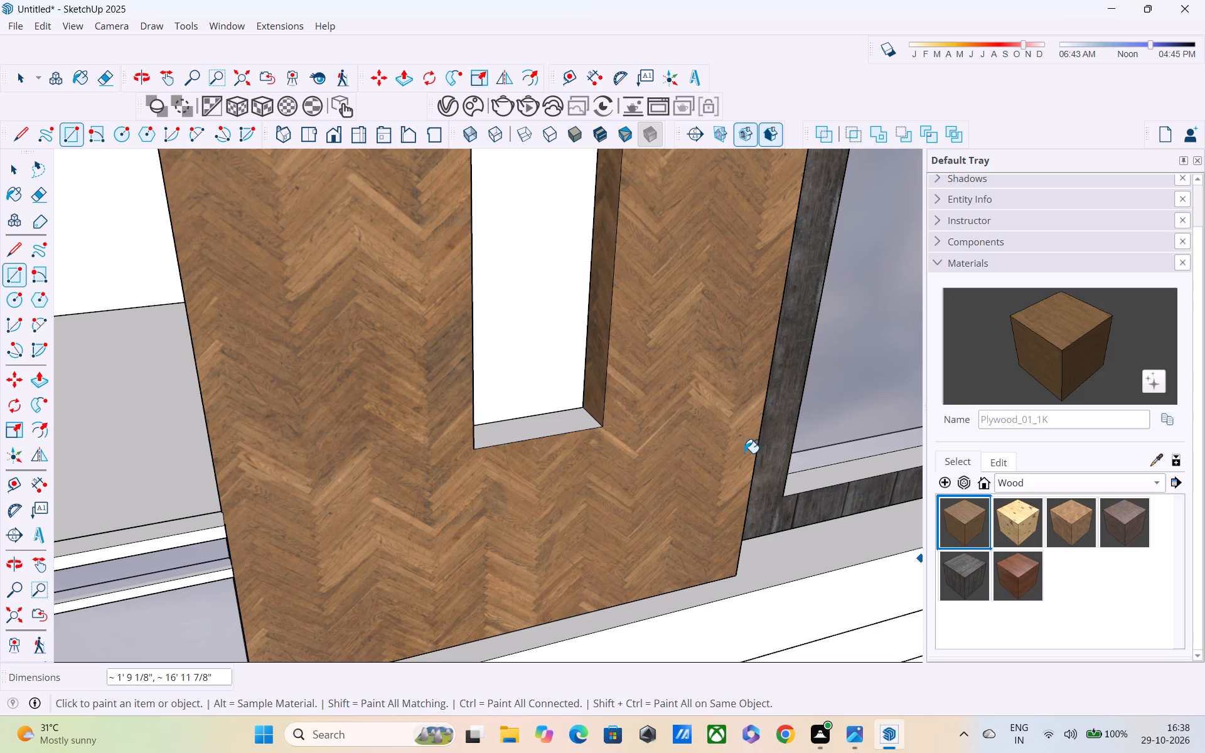
click(564, 313)
scroll(621, 390, down, 2)
scroll(662, 420, down, 2)
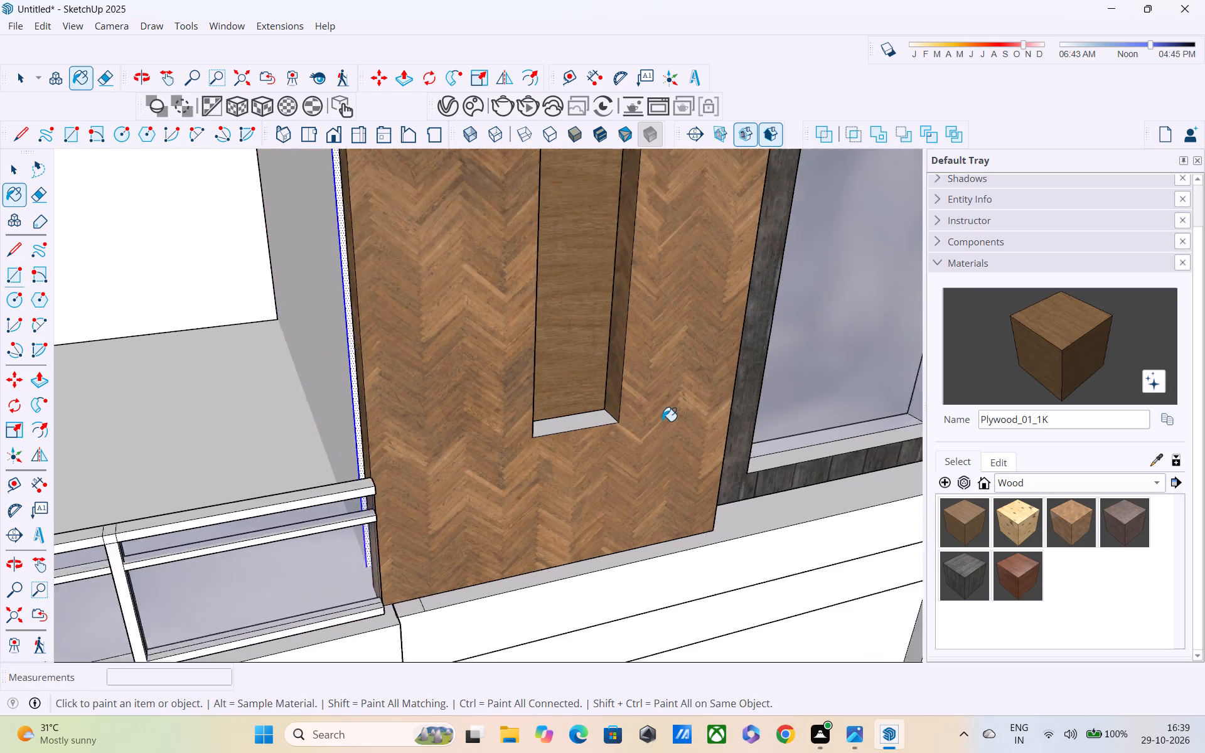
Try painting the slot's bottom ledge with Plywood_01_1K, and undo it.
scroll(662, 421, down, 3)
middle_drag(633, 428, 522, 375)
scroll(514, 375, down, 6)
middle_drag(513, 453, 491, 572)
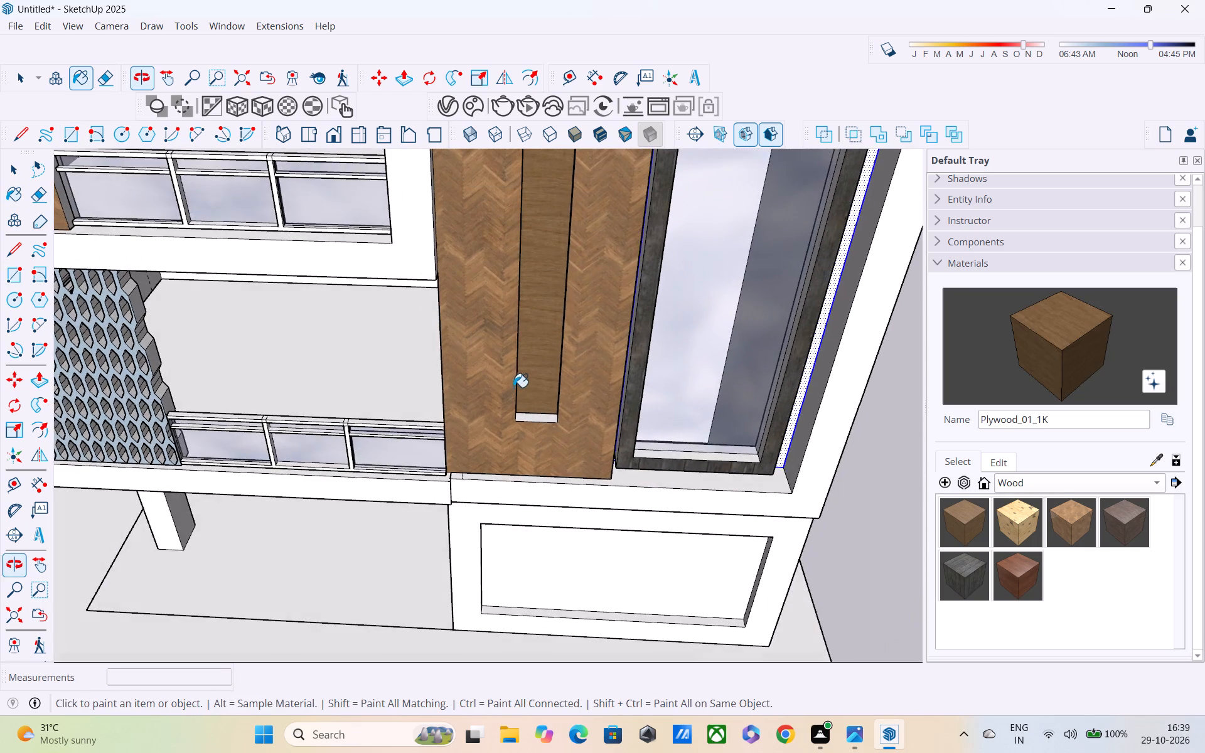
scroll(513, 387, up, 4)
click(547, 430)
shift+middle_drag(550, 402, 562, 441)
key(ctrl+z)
Examine the wood and plywood finishes on the whole building from the front, from a distance and from the side.
scroll(562, 428, down, 6)
scroll(560, 444, up, 1)
middle_drag(557, 432, 537, 282)
scroll(537, 282, up, 1)
scroll(533, 286, down, 5)
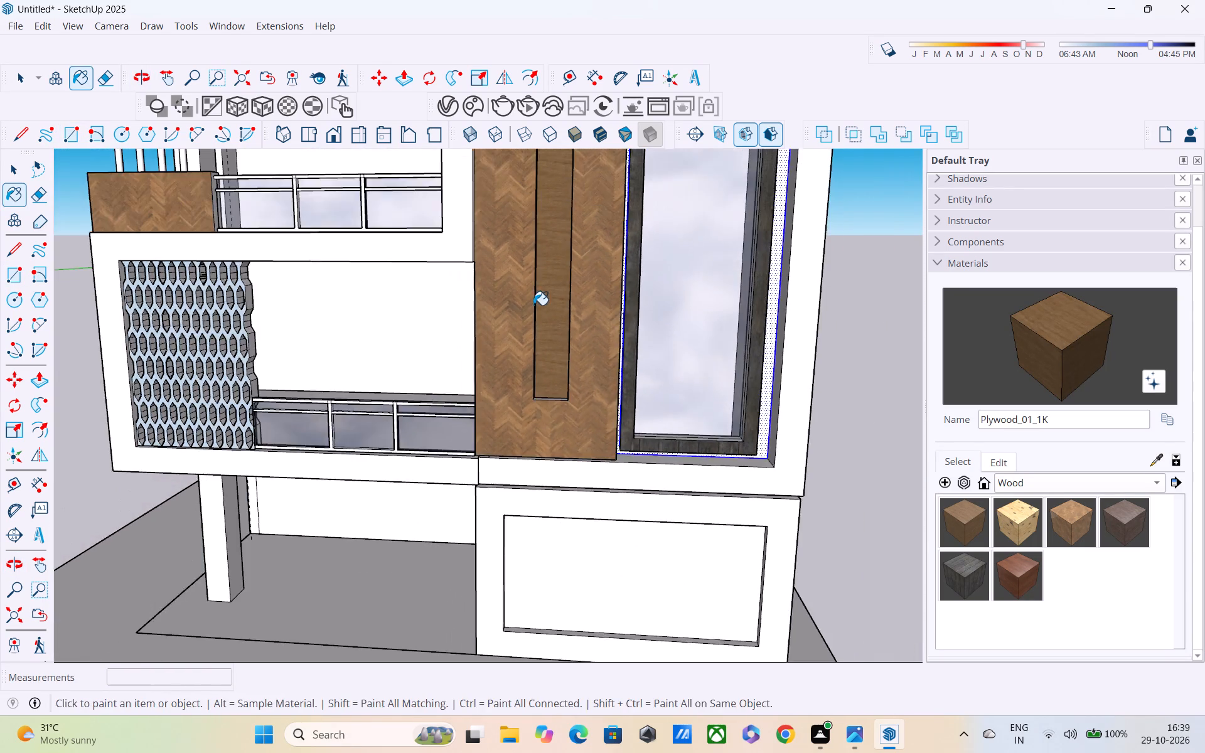
shift+middle_drag(533, 305, 542, 509)
scroll(530, 489, down, 6)
middle_drag(509, 478, 486, 395)
scroll(488, 392, down, 1)
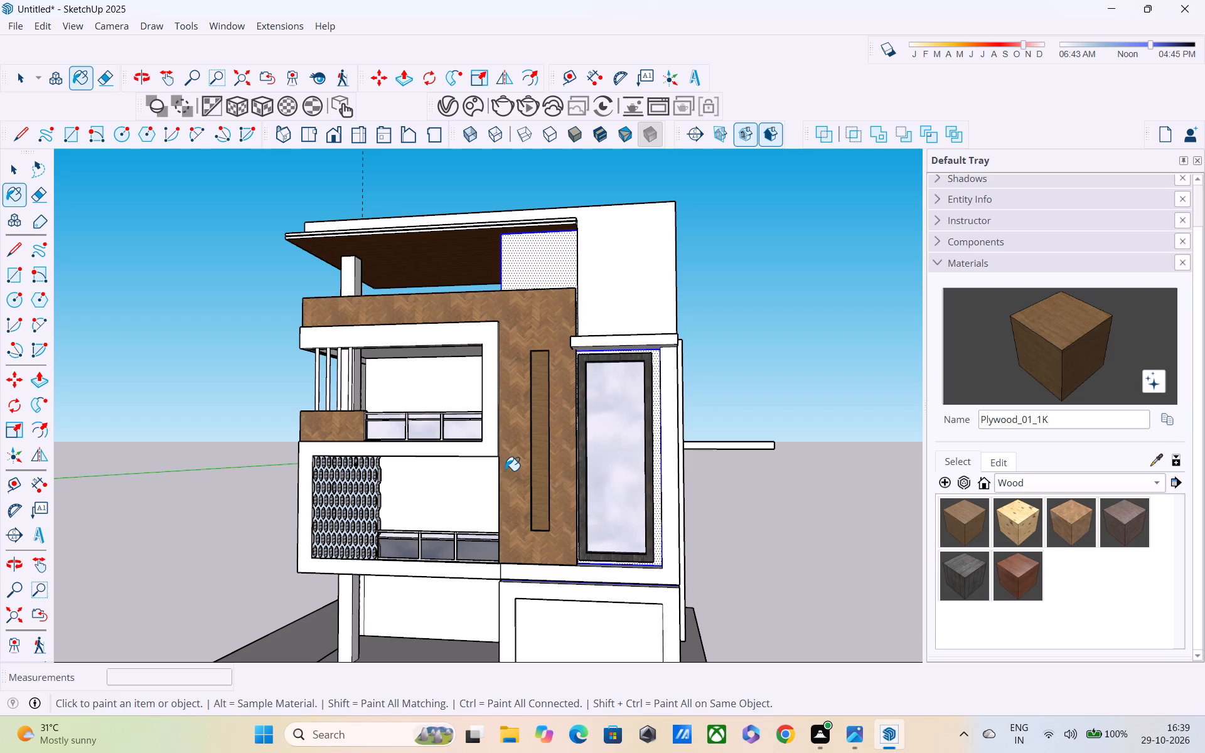
scroll(507, 473, down, 3)
middle_drag(516, 489, 520, 441)
scroll(517, 456, down, 1)
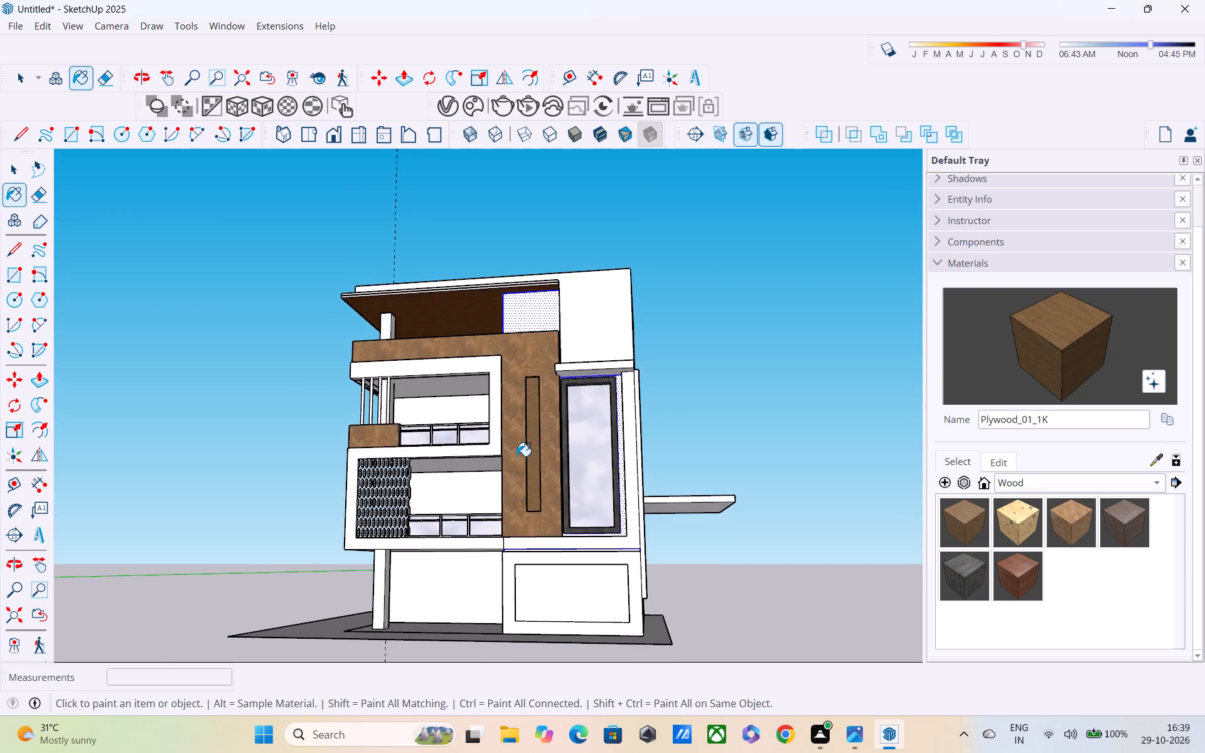
scroll(517, 456, down, 2)
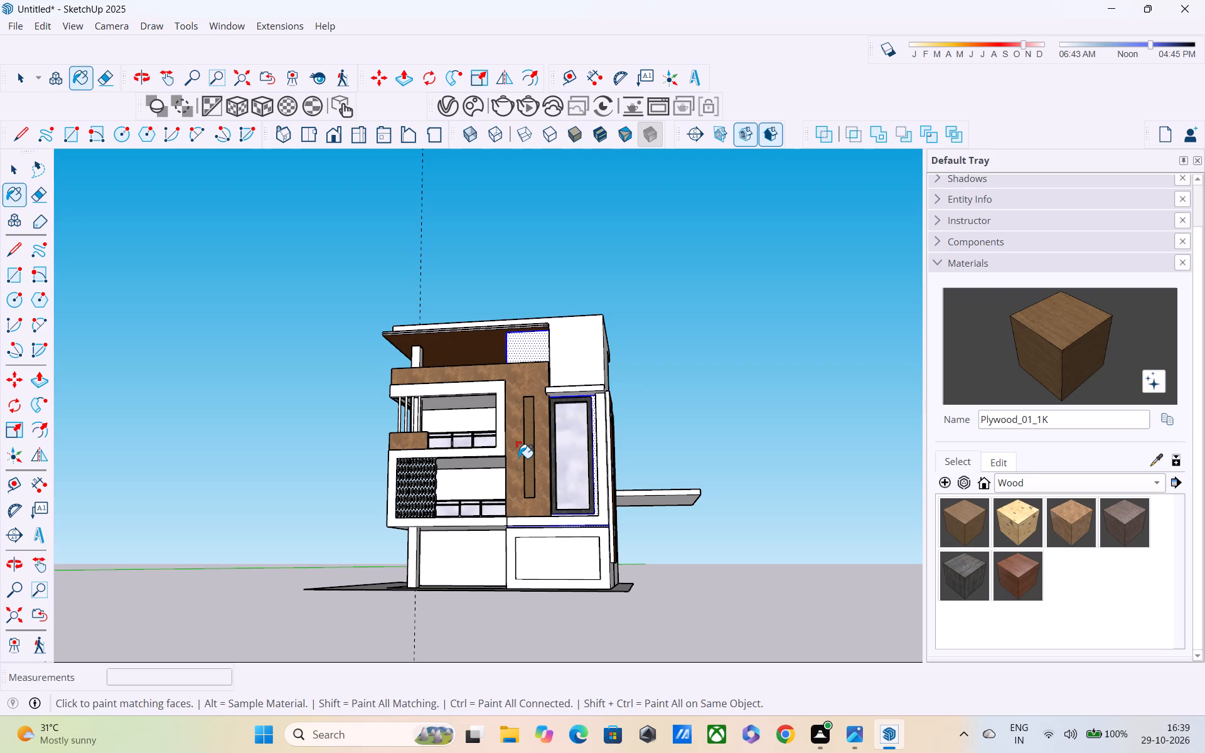
scroll(542, 371, up, 1)
middle_drag(550, 390, 553, 448)
shift+middle_drag(542, 434, 434, 291)
middle_drag(441, 315, 454, 353)
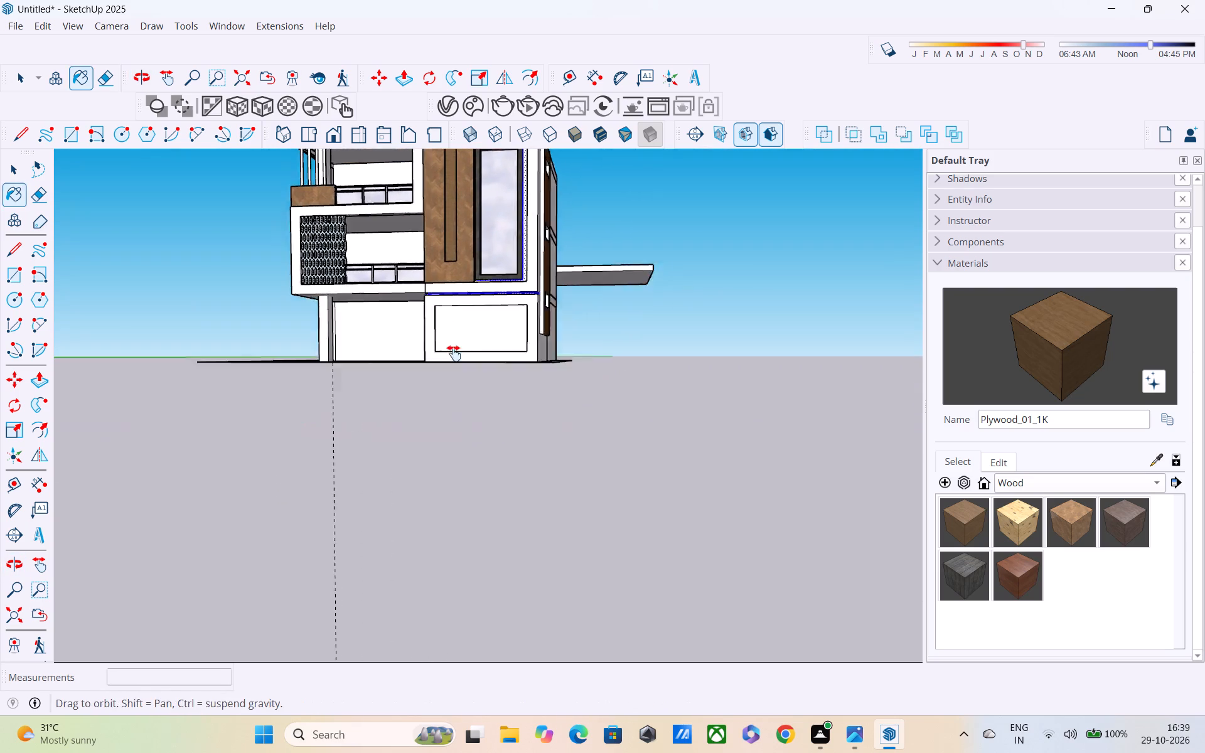
middle_drag(454, 353, 478, 459)
middle_drag(464, 392, 475, 474)
middle_drag(458, 445, 349, 383)
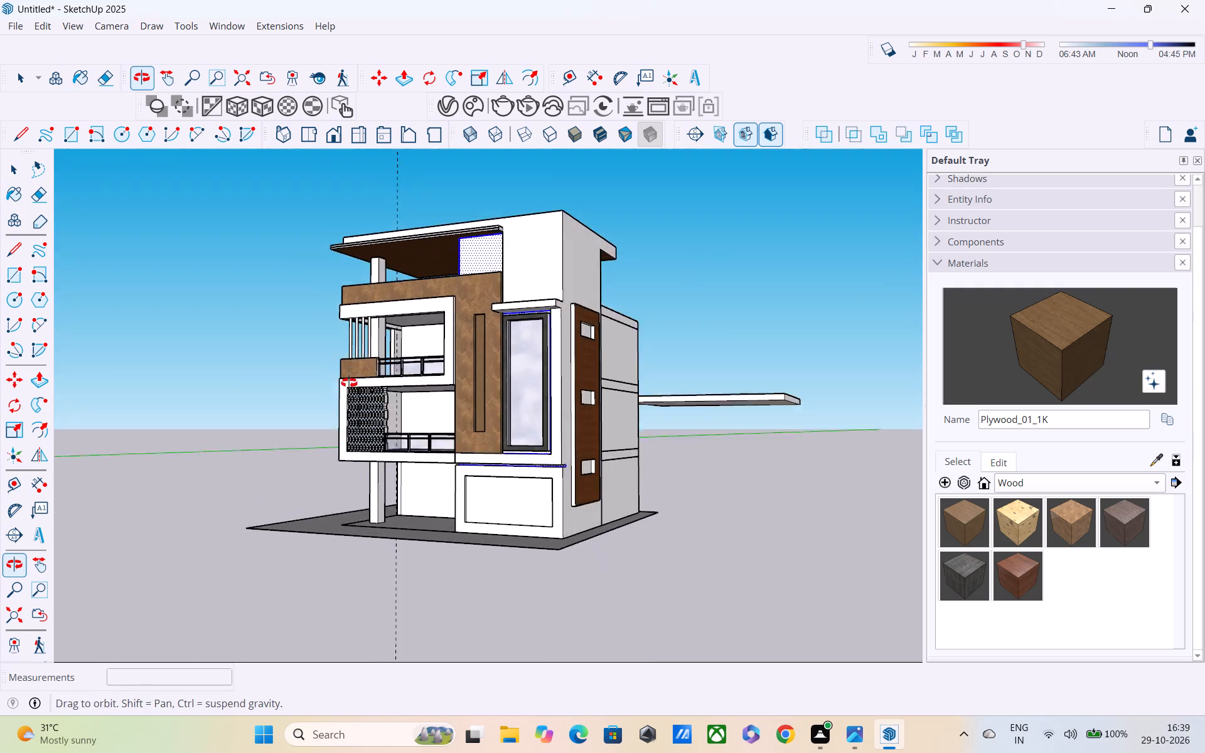
middle_drag(349, 383, 348, 382)
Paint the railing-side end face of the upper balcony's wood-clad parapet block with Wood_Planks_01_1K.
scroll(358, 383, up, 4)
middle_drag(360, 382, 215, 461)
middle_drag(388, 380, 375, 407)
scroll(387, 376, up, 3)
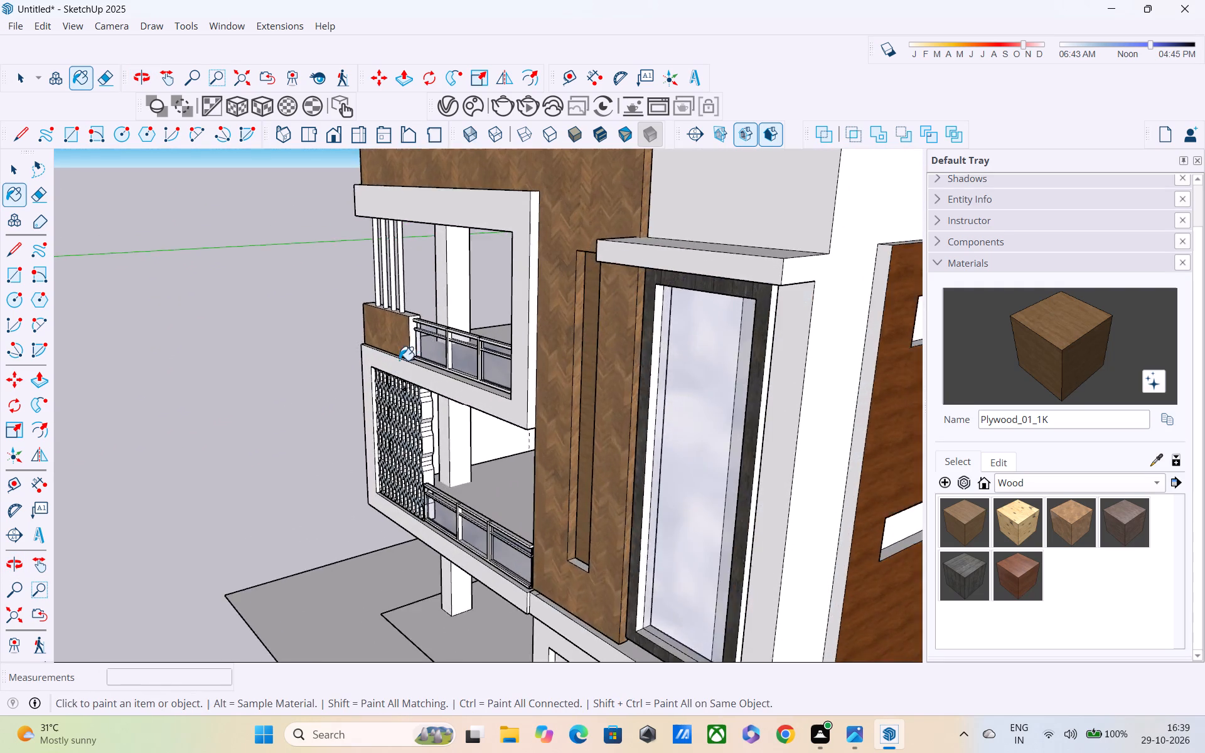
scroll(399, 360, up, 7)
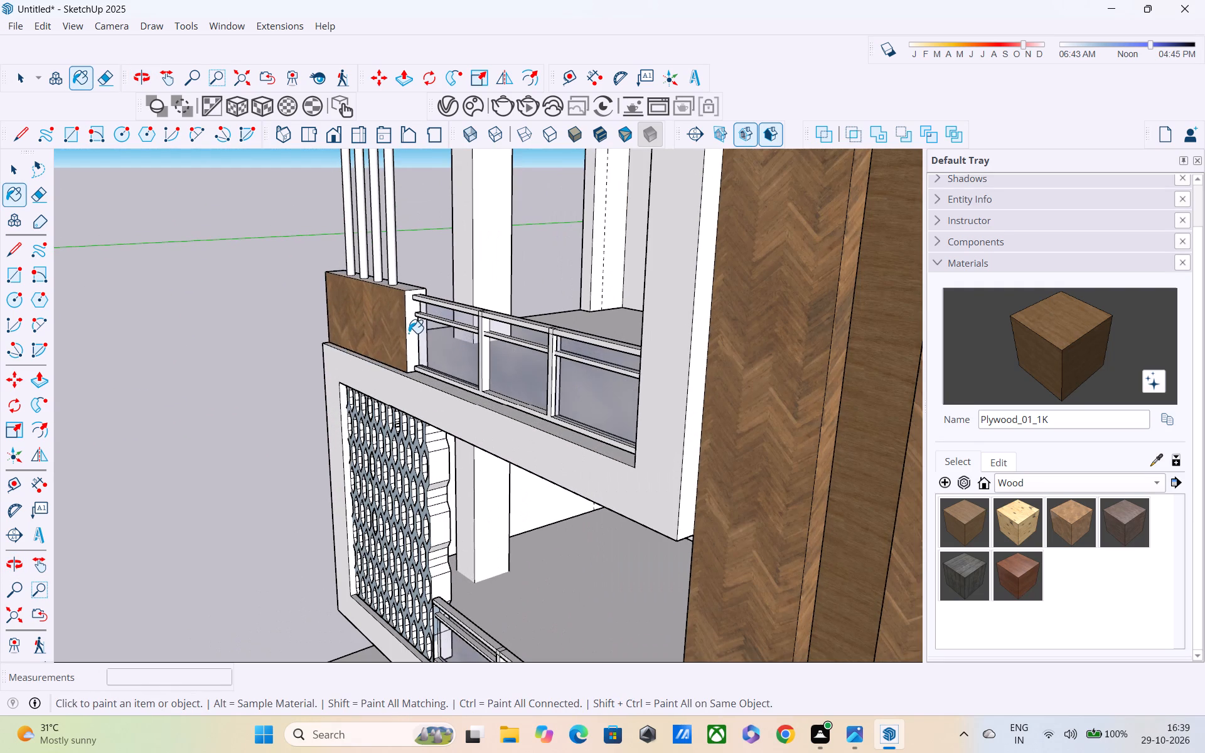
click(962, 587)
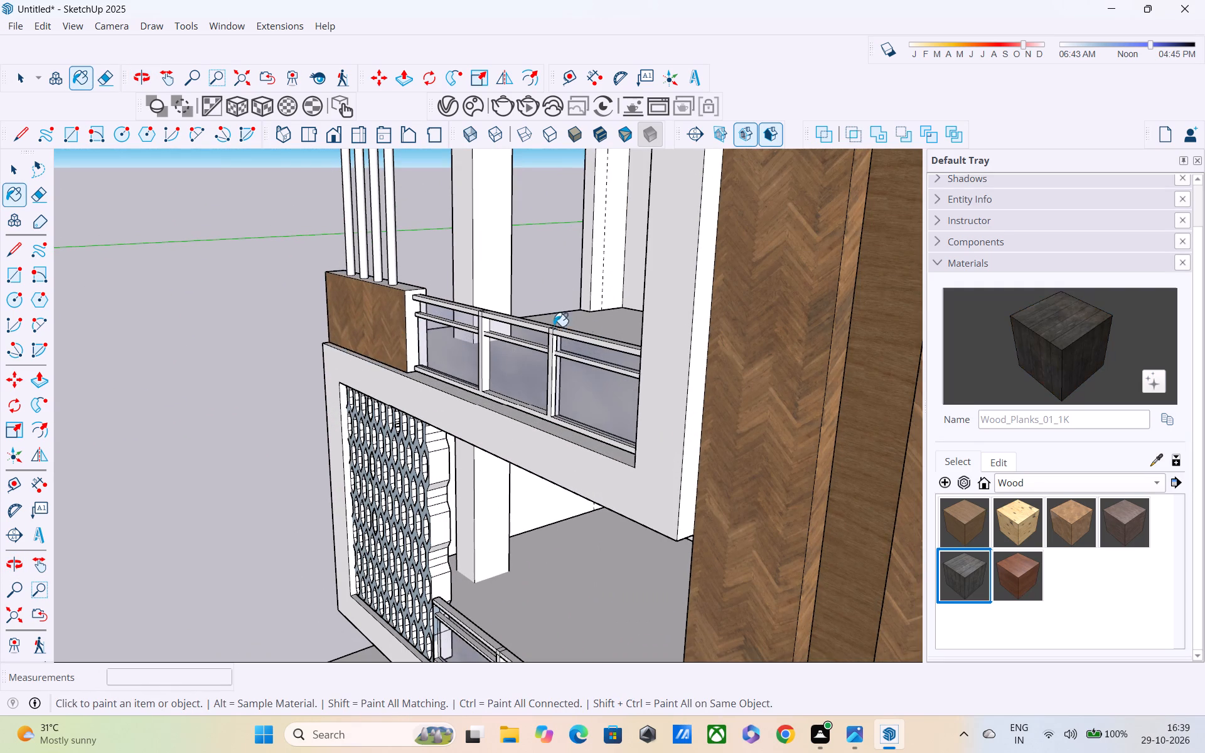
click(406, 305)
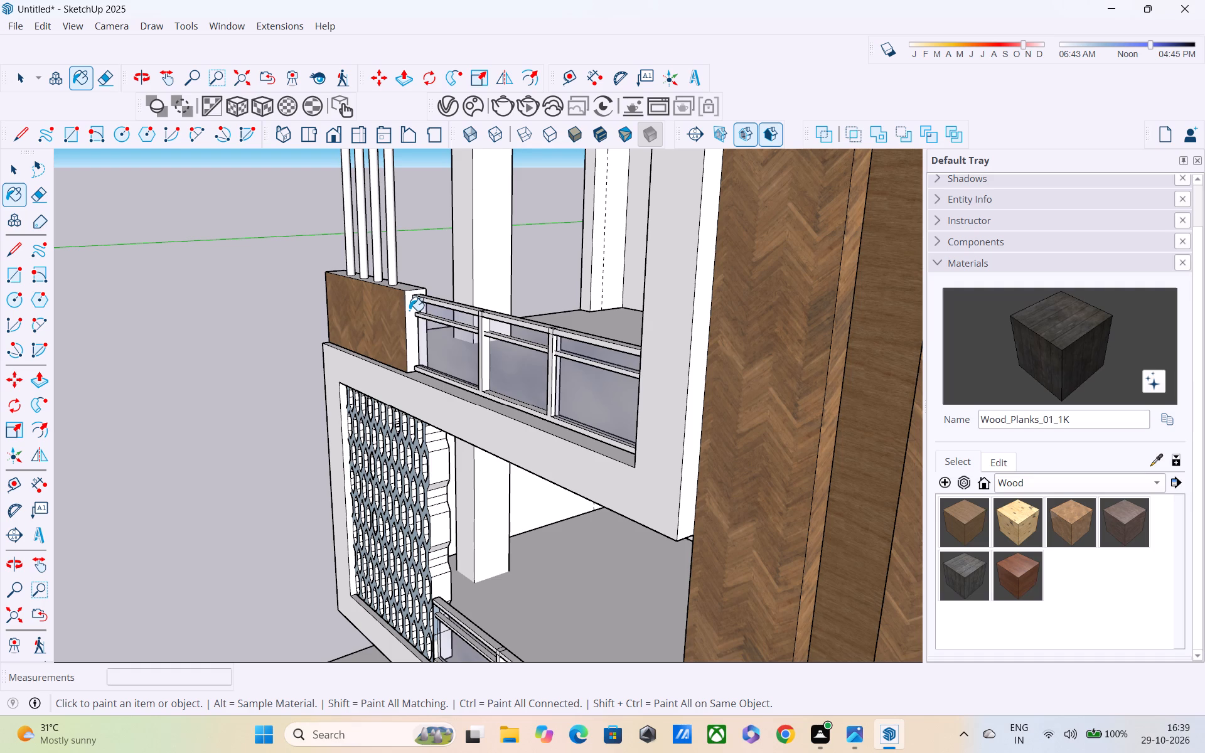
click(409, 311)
Paint the outer side face of the upper balcony's parapet block with Wood_Floor_01_1K.
middle_drag(429, 328, 685, 262)
scroll(646, 267, down, 3)
scroll(563, 304, up, 1)
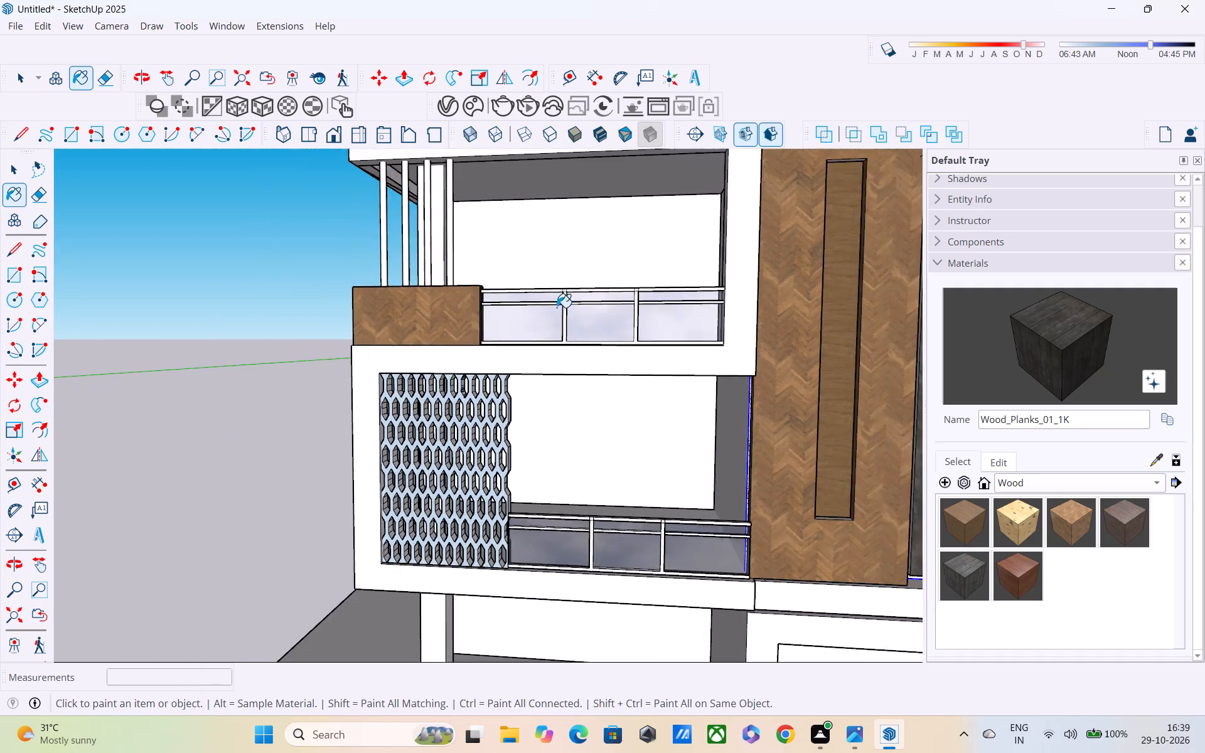
middle_drag(557, 307, 1063, 330)
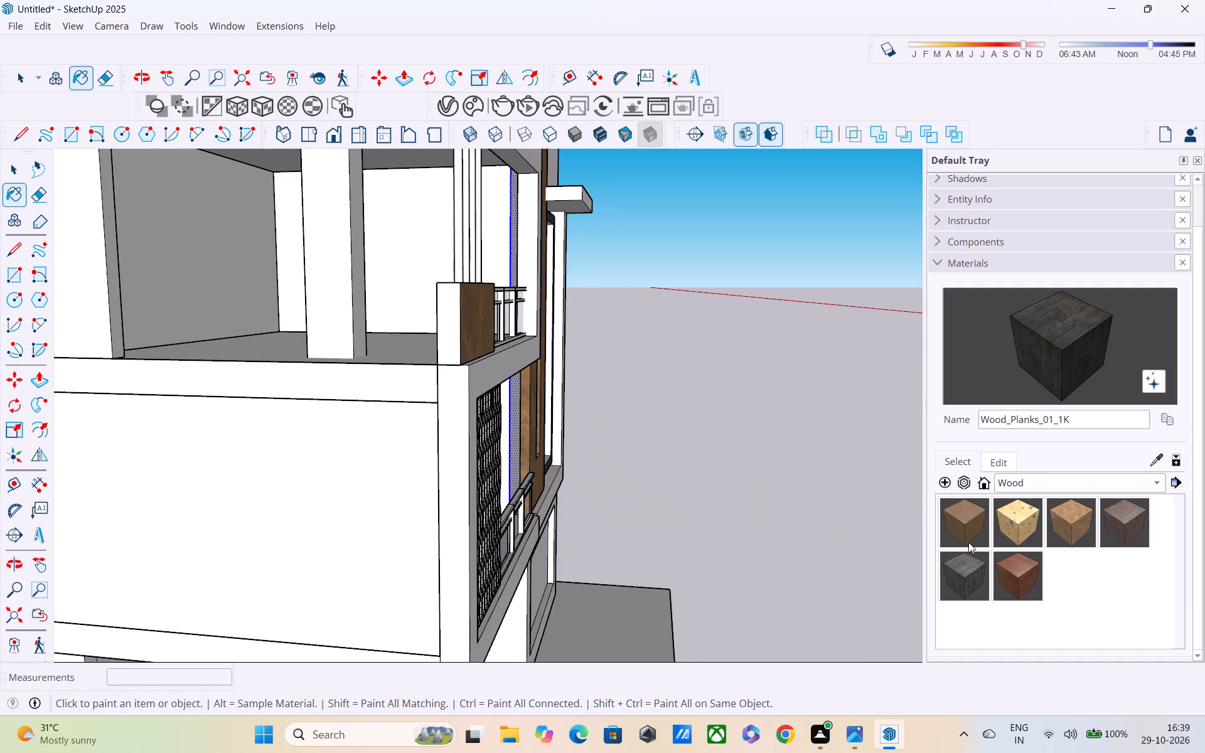
click(1063, 518)
click(452, 316)
Paint the parapet block's railing-side end face and its top with Wood_Floor_01_1K.
middle_drag(473, 315, 2, 378)
scroll(194, 350, up, 3)
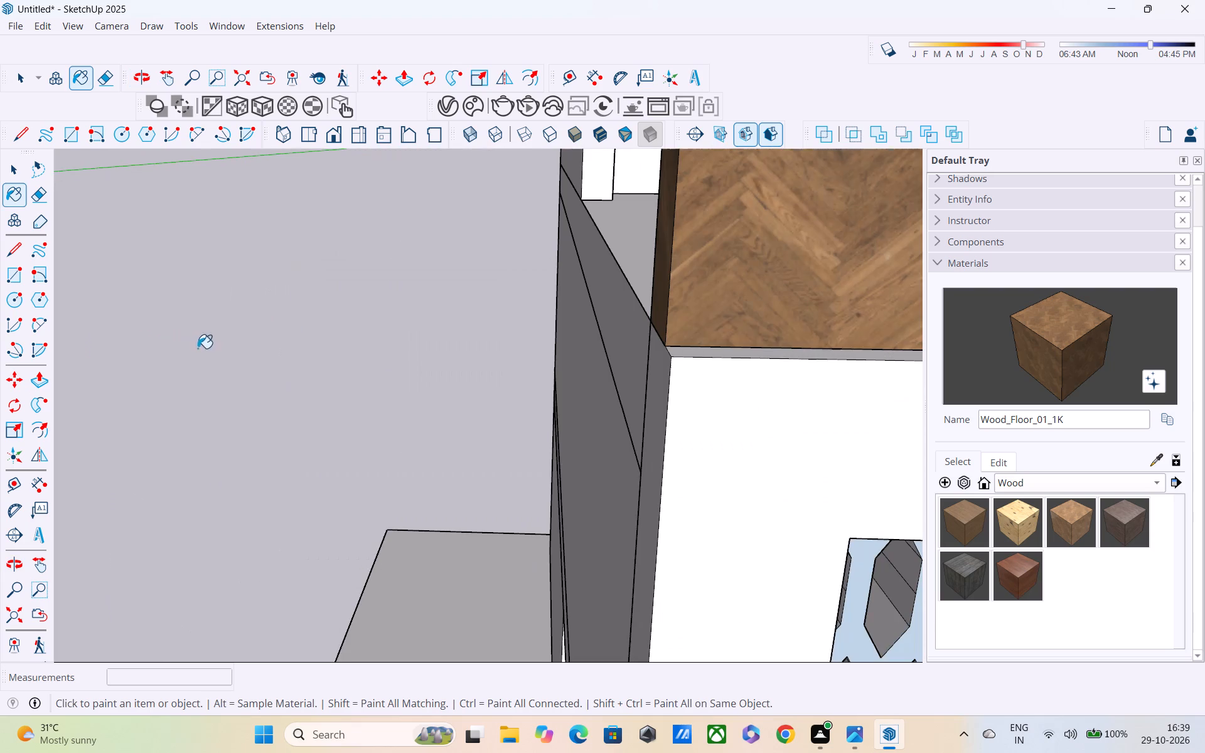
scroll(425, 321, down, 6)
middle_drag(457, 318, 193, 264)
scroll(446, 297, up, 4)
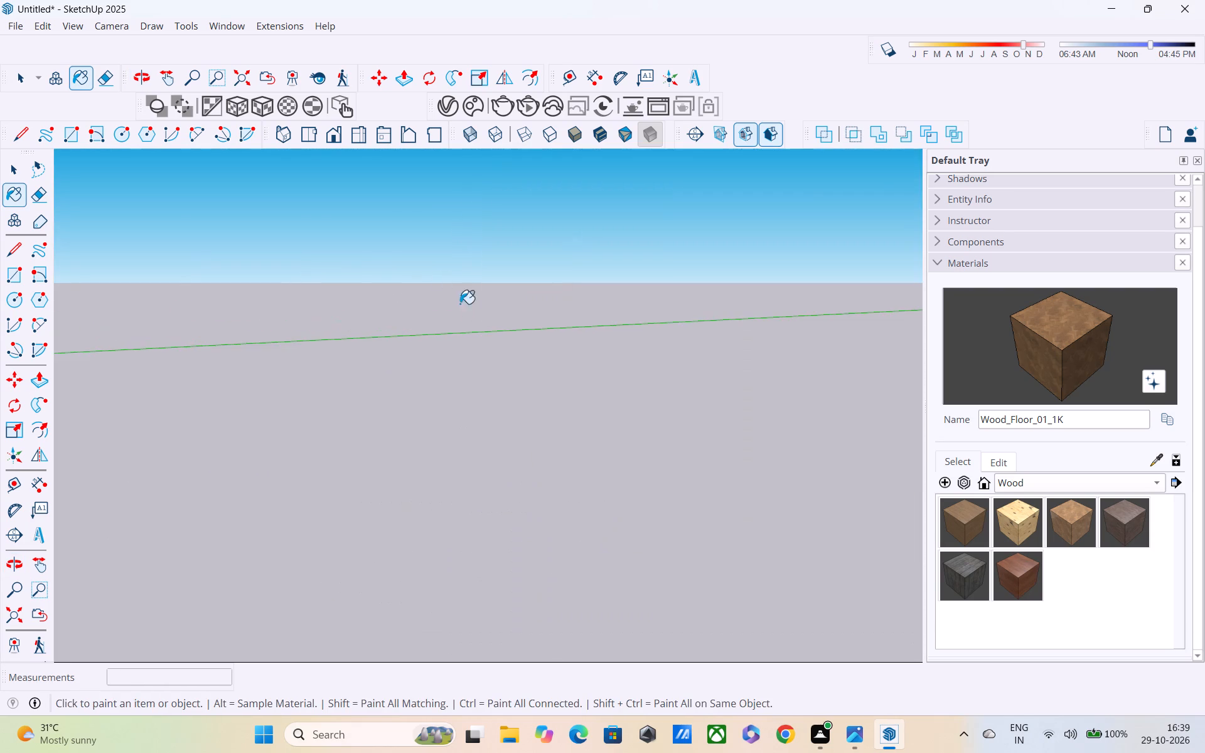
scroll(522, 319, down, 3)
scroll(645, 341, up, 3)
middle_drag(596, 339, 453, 336)
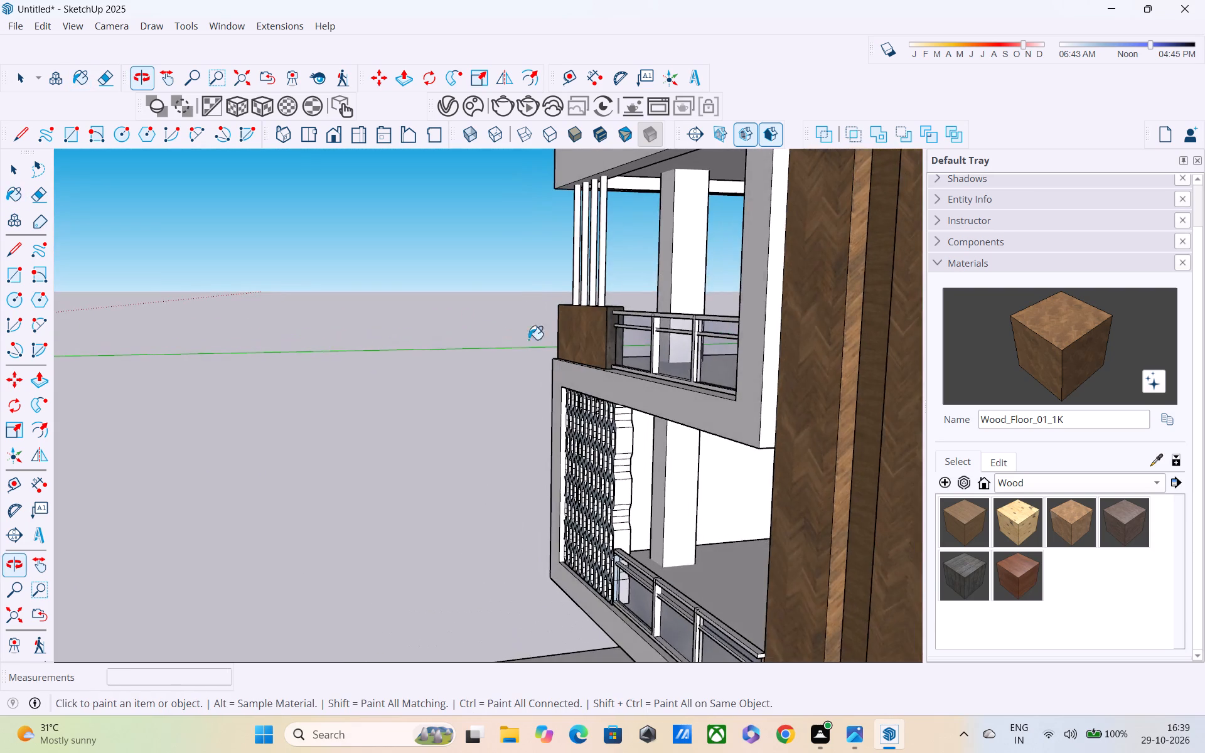
scroll(567, 343, up, 4)
click(636, 311)
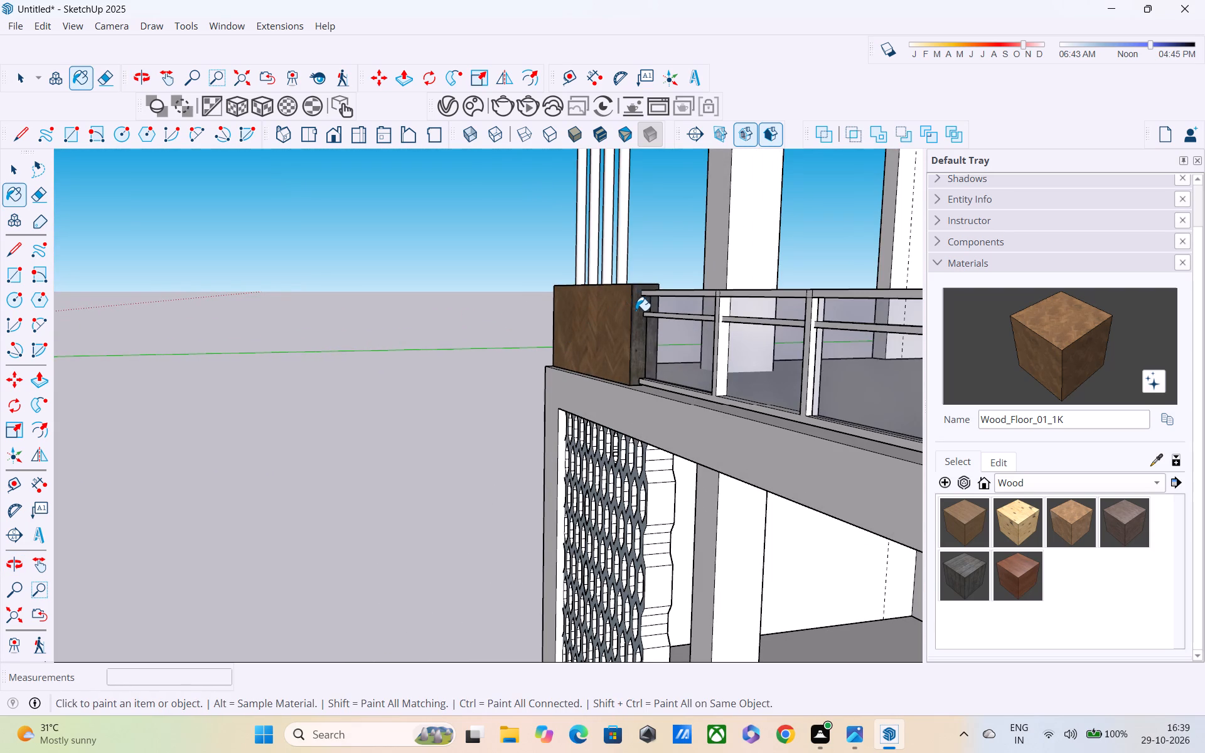
scroll(636, 309, down, 1)
middle_drag(641, 323, 785, 456)
click(604, 265)
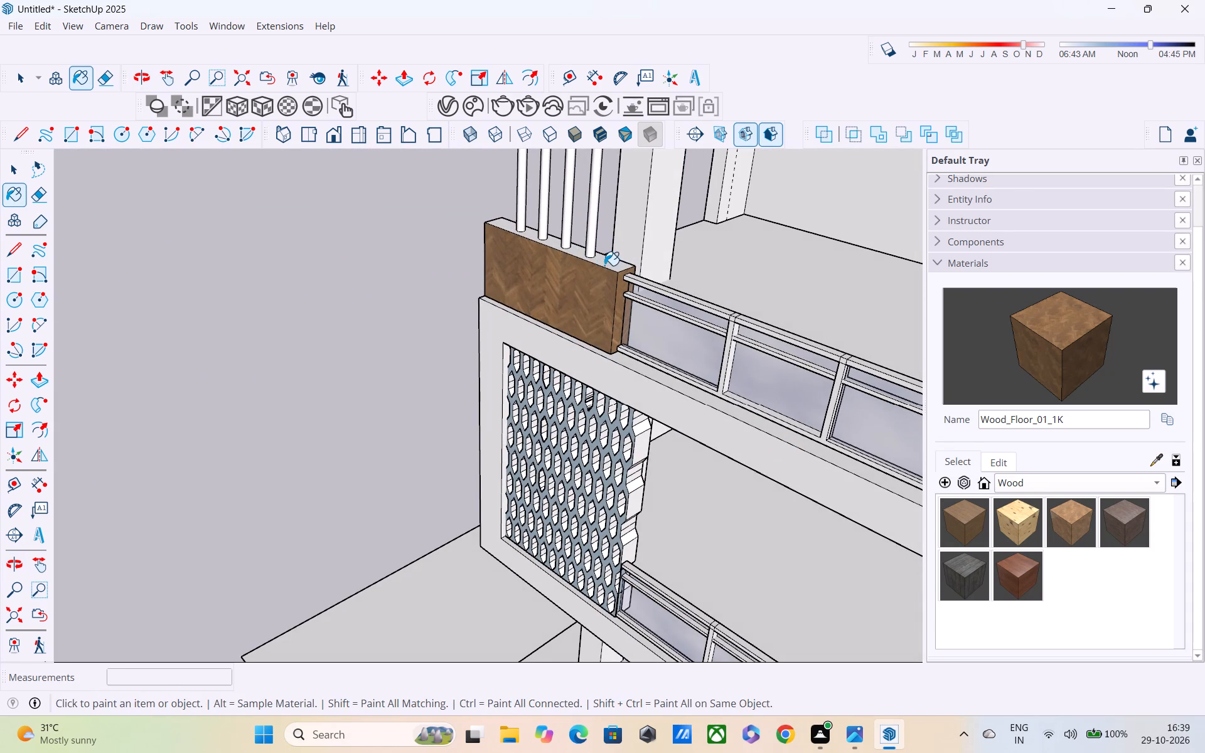
Paint the four vertical bars standing on the parapet block with Wood_Planks_01_1K.
middle_drag(585, 258, 705, 172)
scroll(645, 180, down, 6)
key(space)
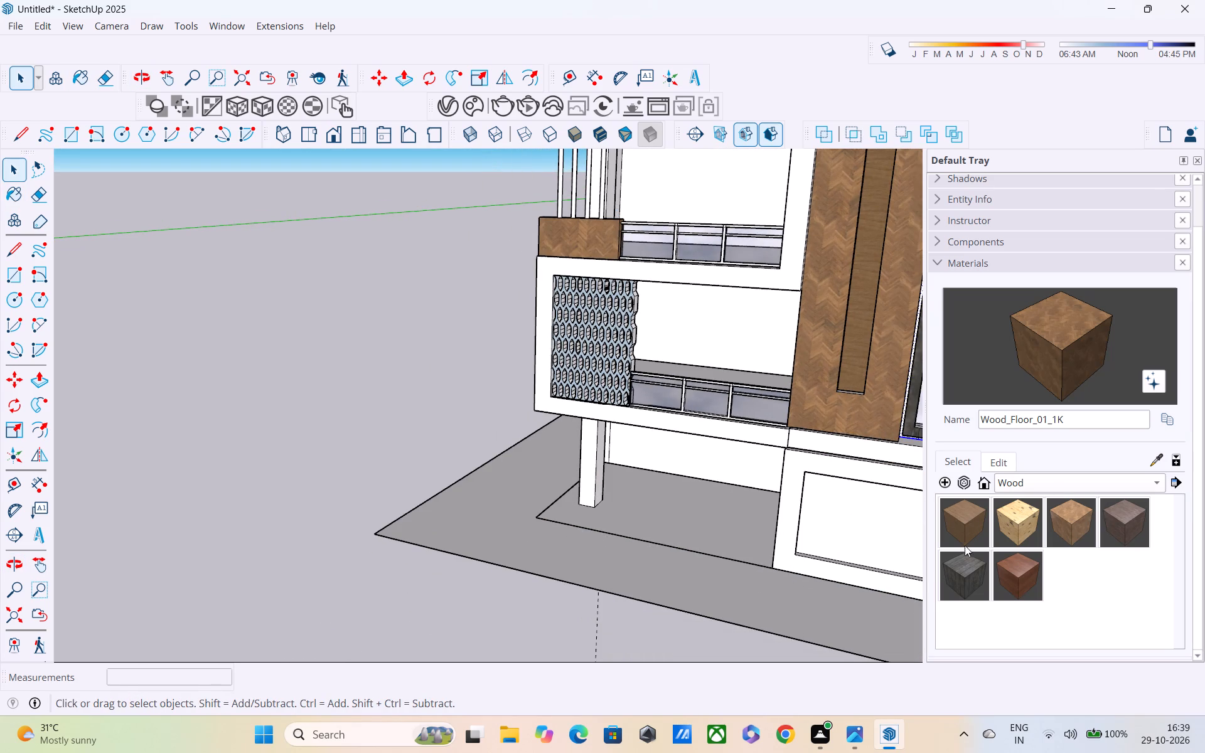
click(966, 544)
click(970, 562)
middle_drag(556, 163, 575, 289)
scroll(576, 292, up, 3)
click(584, 269)
click(590, 278)
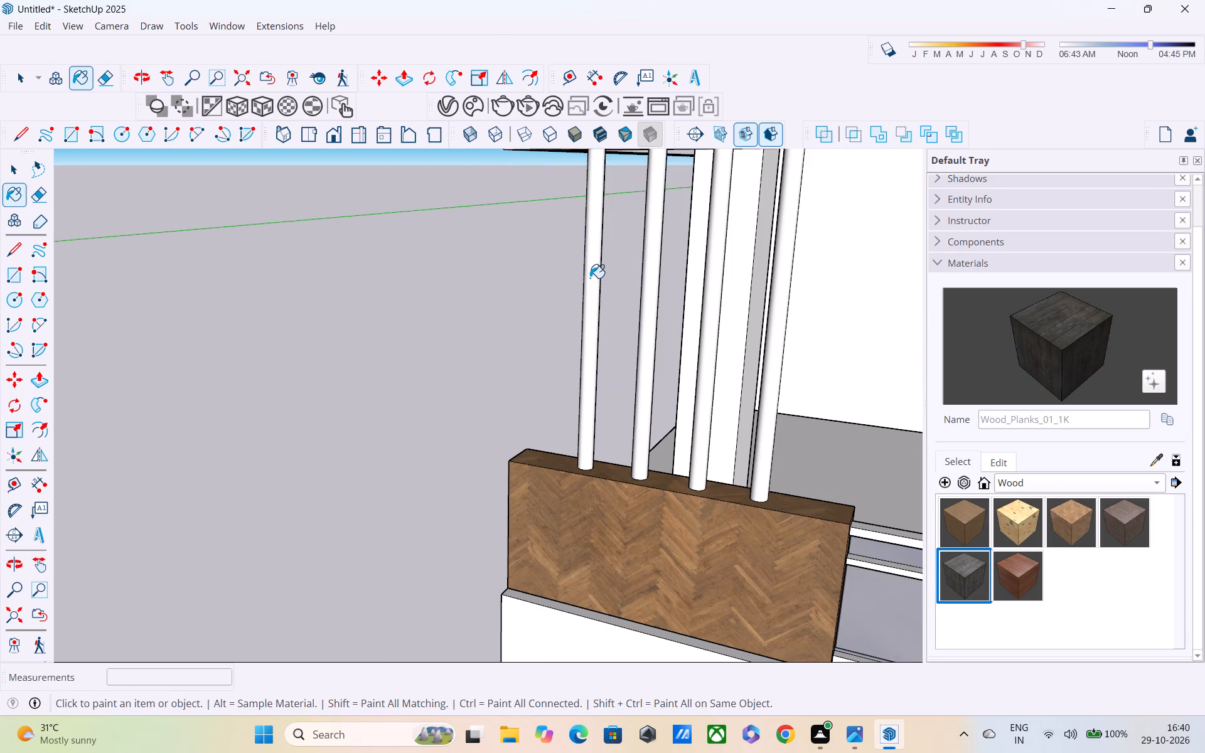
click(656, 316)
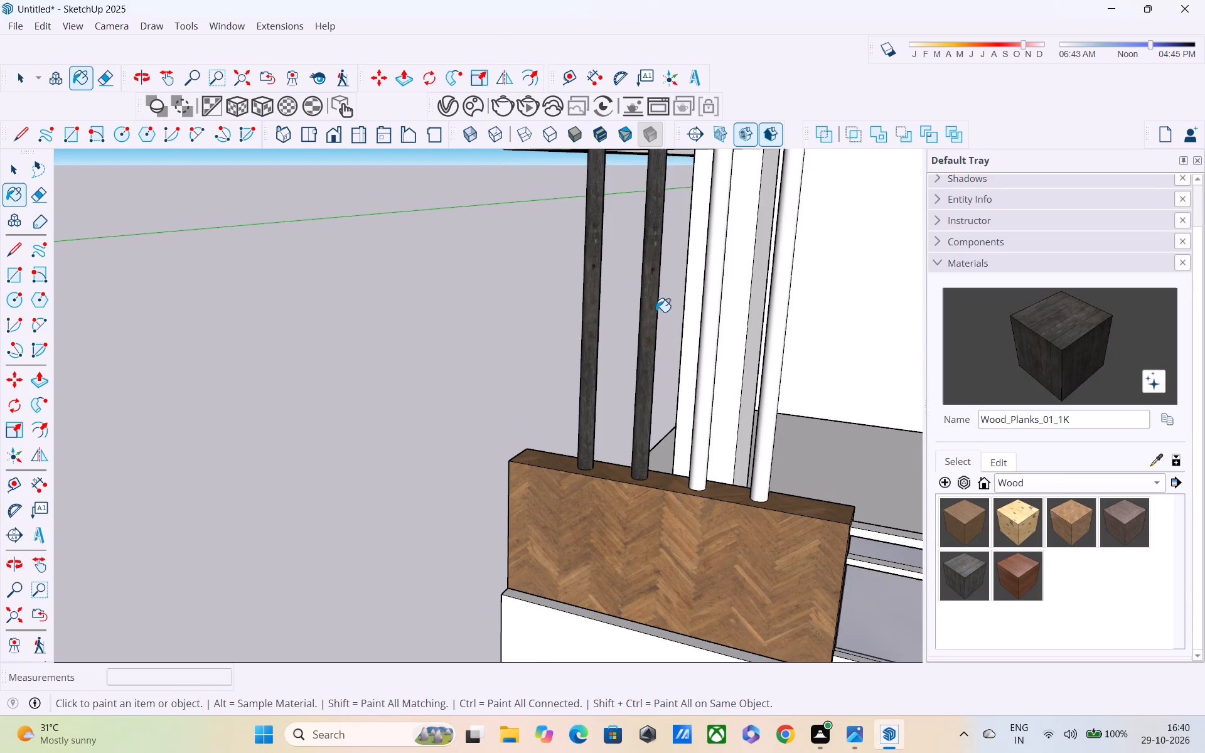
click(715, 297)
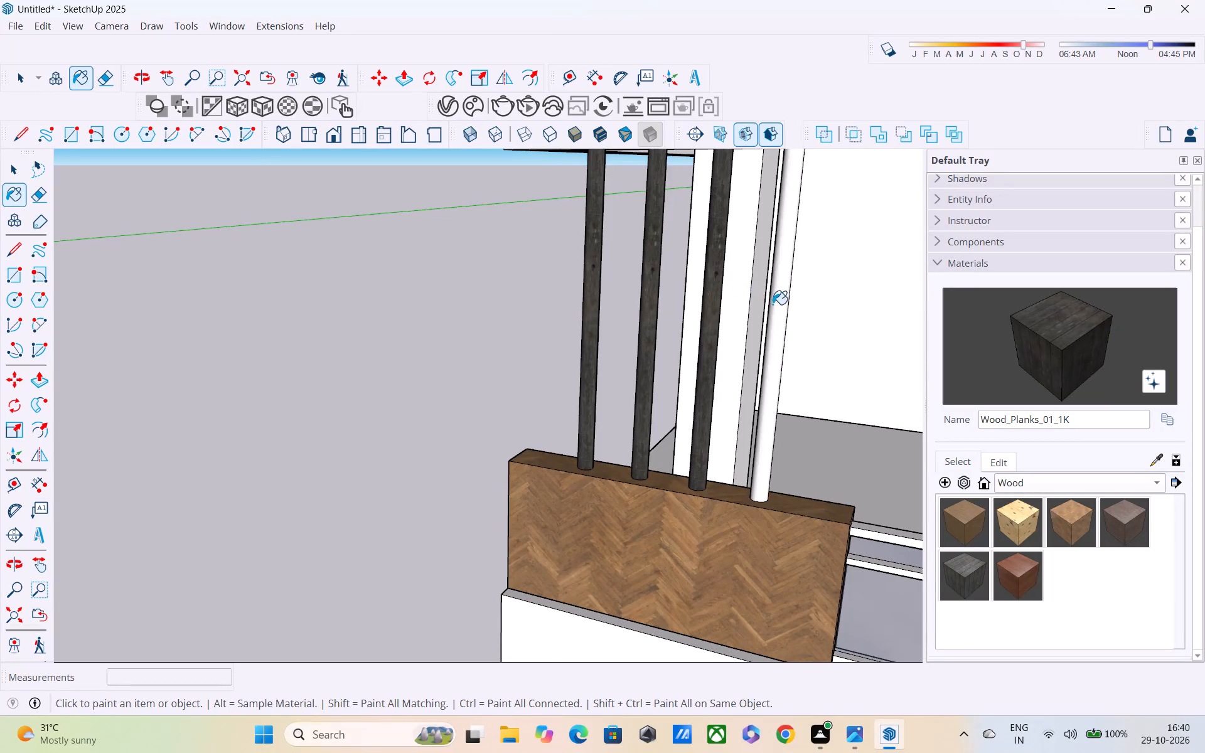
click(773, 304)
scroll(597, 247, down, 4)
key(space)
Examine the finished bars and parapet block on the facade from the front, from above and from the side.
middle_drag(429, 233, 549, 146)
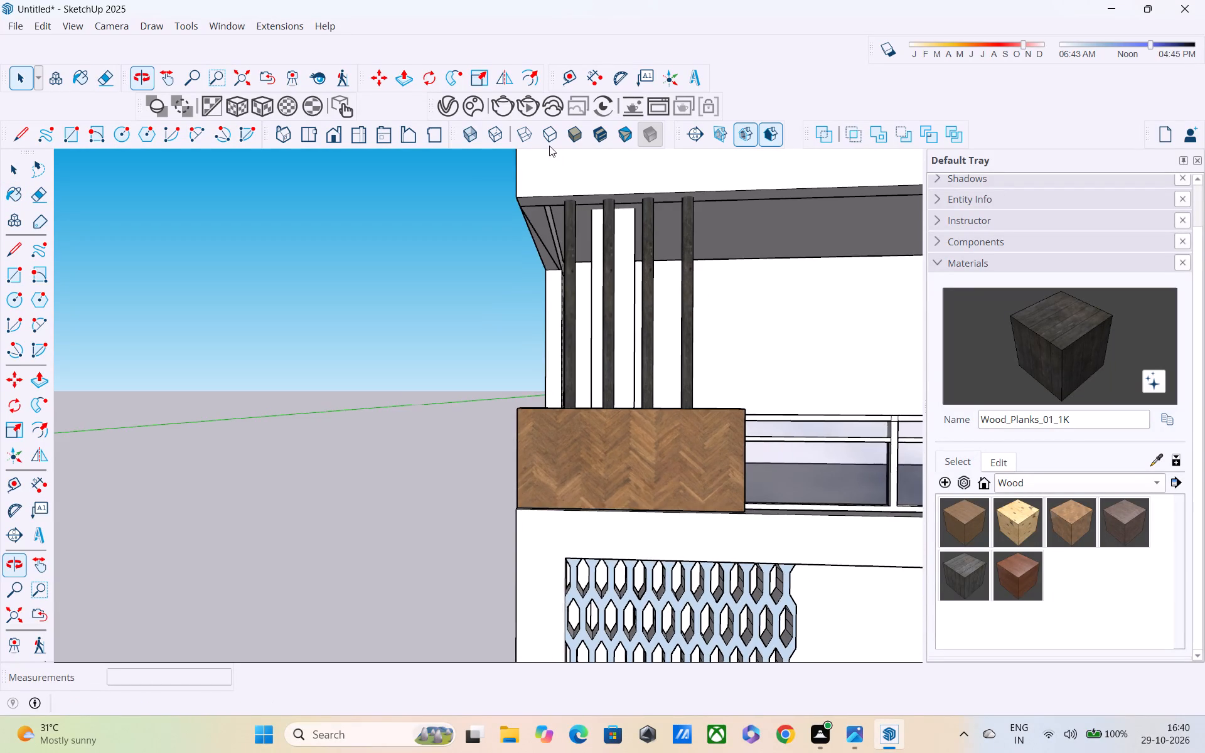
scroll(549, 146, down, 7)
scroll(510, 88, down, 2)
middle_drag(540, 165, 771, 302)
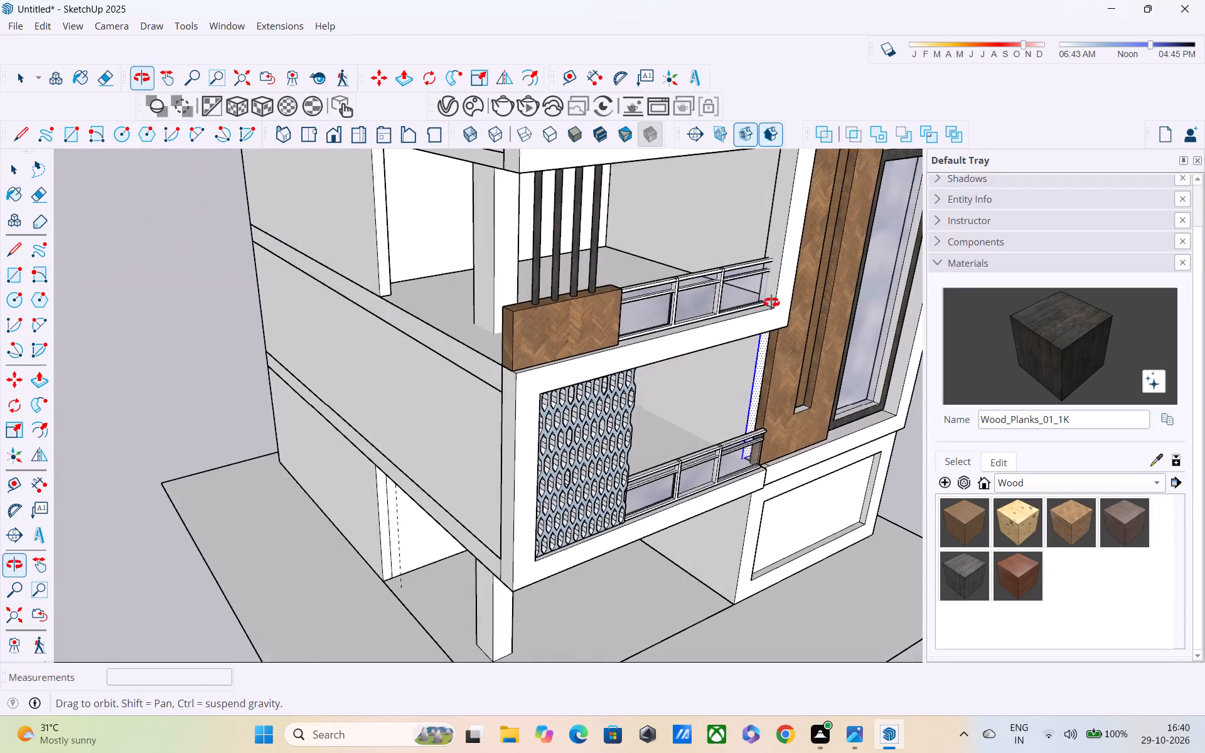
middle_drag(771, 302, 772, 302)
scroll(645, 198, down, 4)
middle_drag(644, 198, 675, 353)
middle_drag(601, 348, 449, 220)
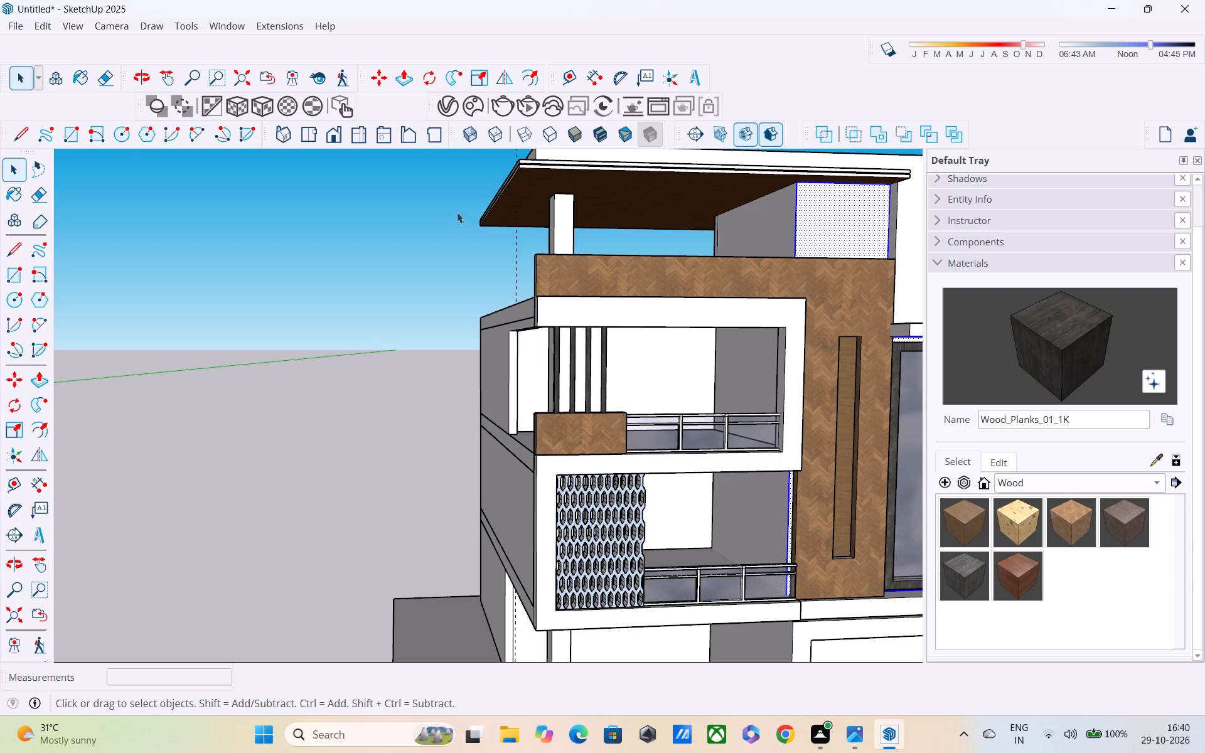
middle_drag(482, 379, 745, 466)
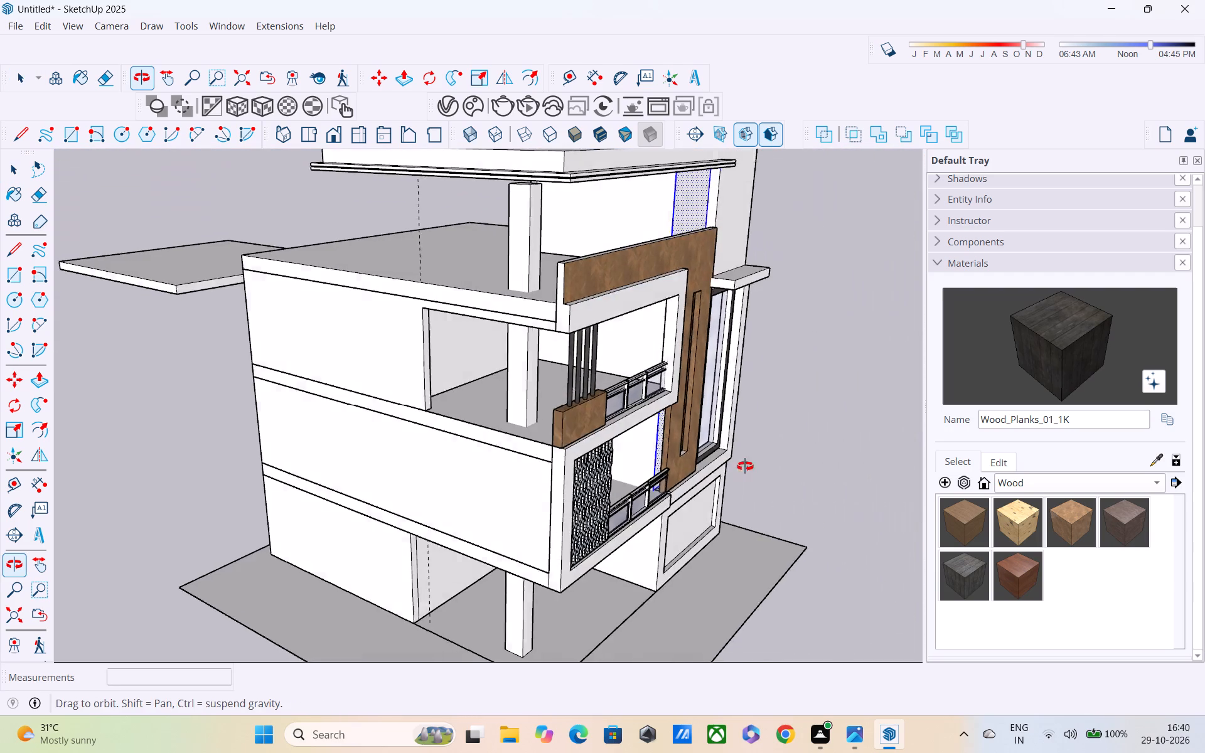
middle_drag(745, 466, 746, 466)
Draw a 9" by 9" square on the upper balcony floor at the foot of the side opening's wall end.
scroll(373, 417, up, 2)
middle_drag(373, 417, 453, 306)
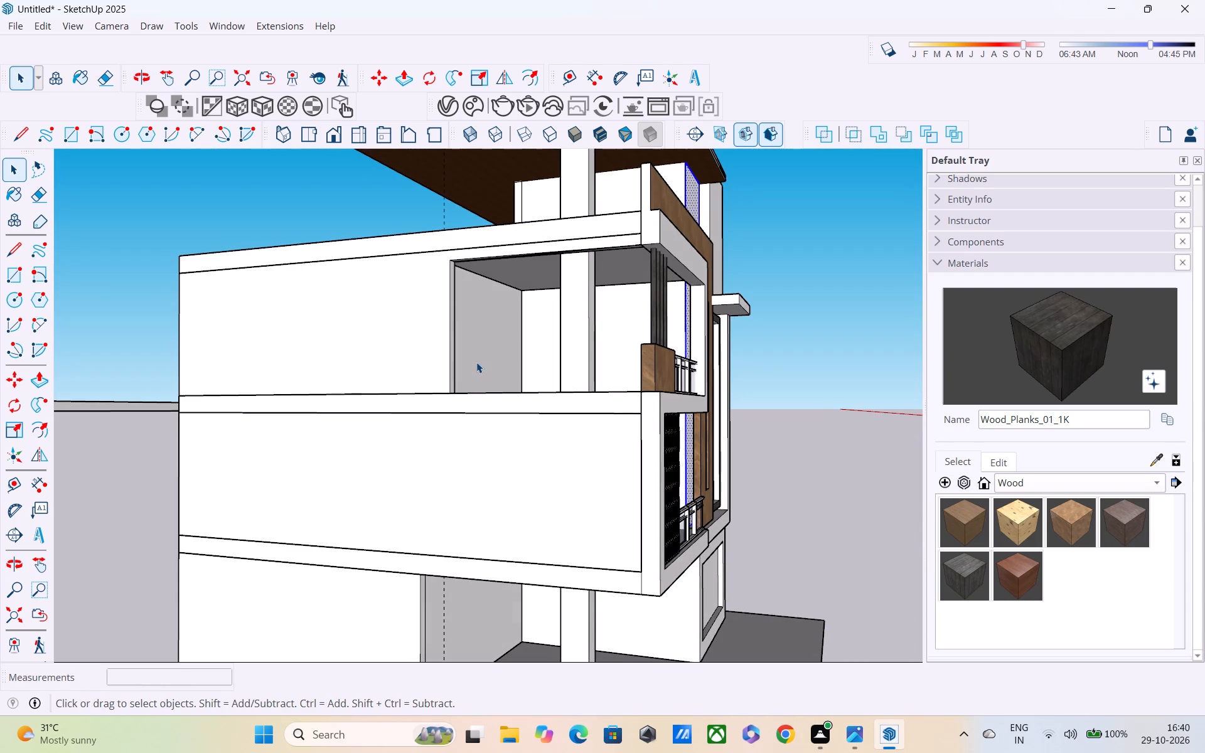
middle_drag(469, 353, 542, 421)
scroll(541, 412, up, 2)
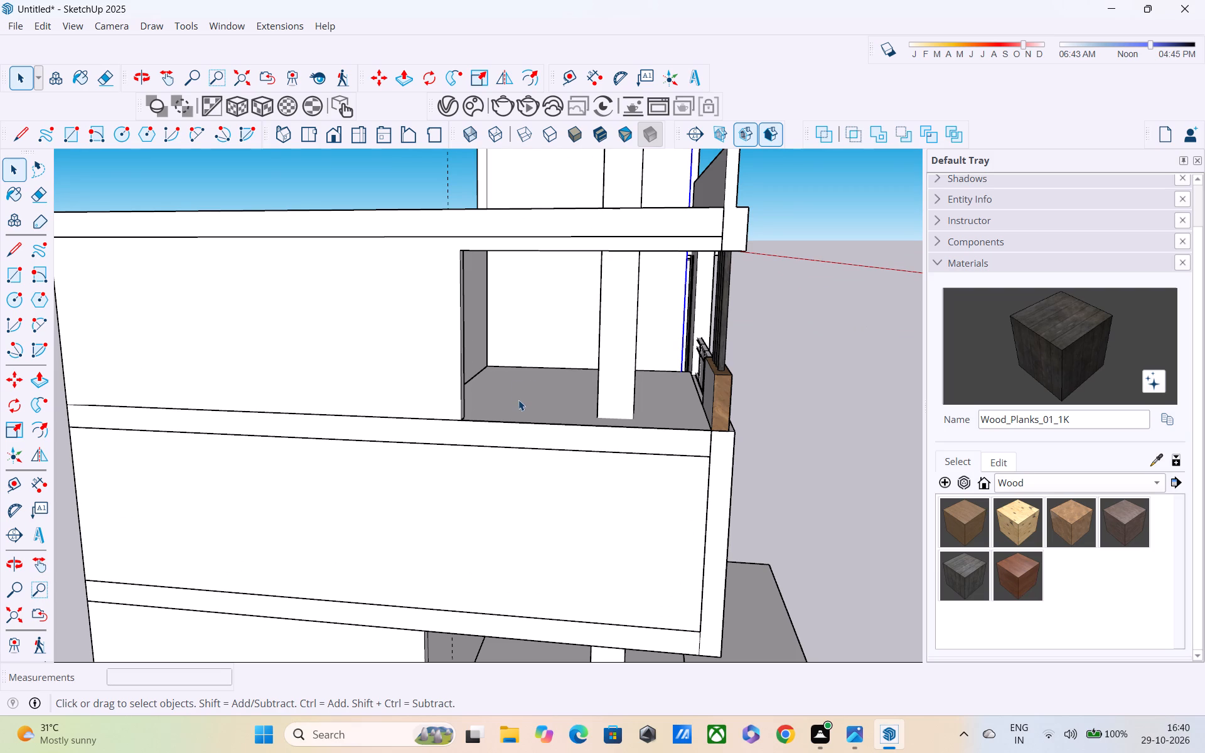
key(r)
scroll(477, 409, up, 2)
middle_drag(476, 409, 391, 456)
scroll(405, 441, up, 9)
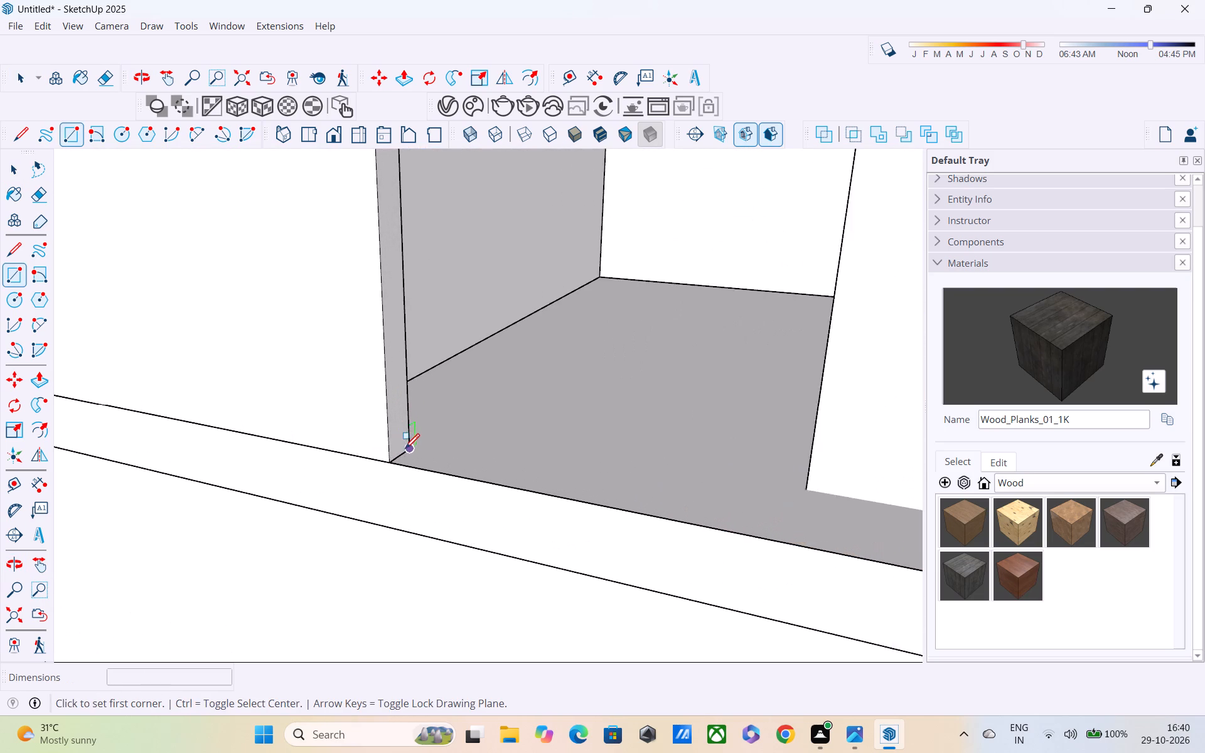
scroll(405, 450, up, 2)
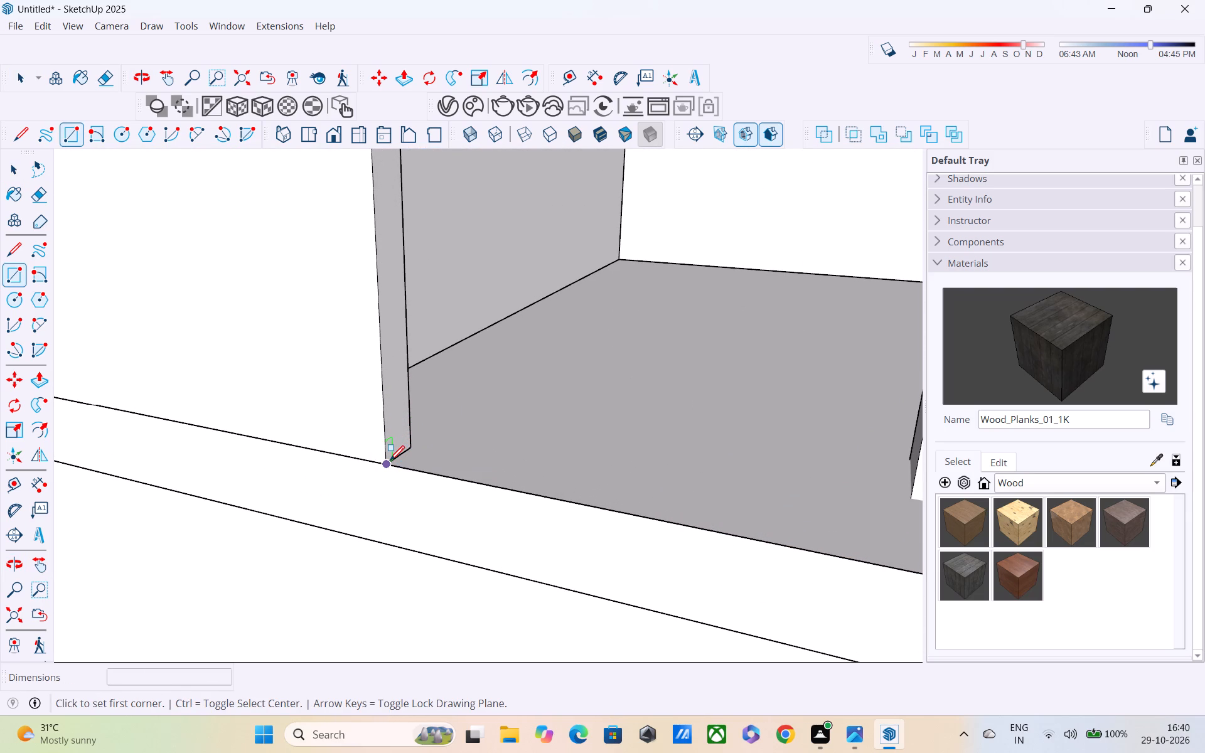
click(390, 462)
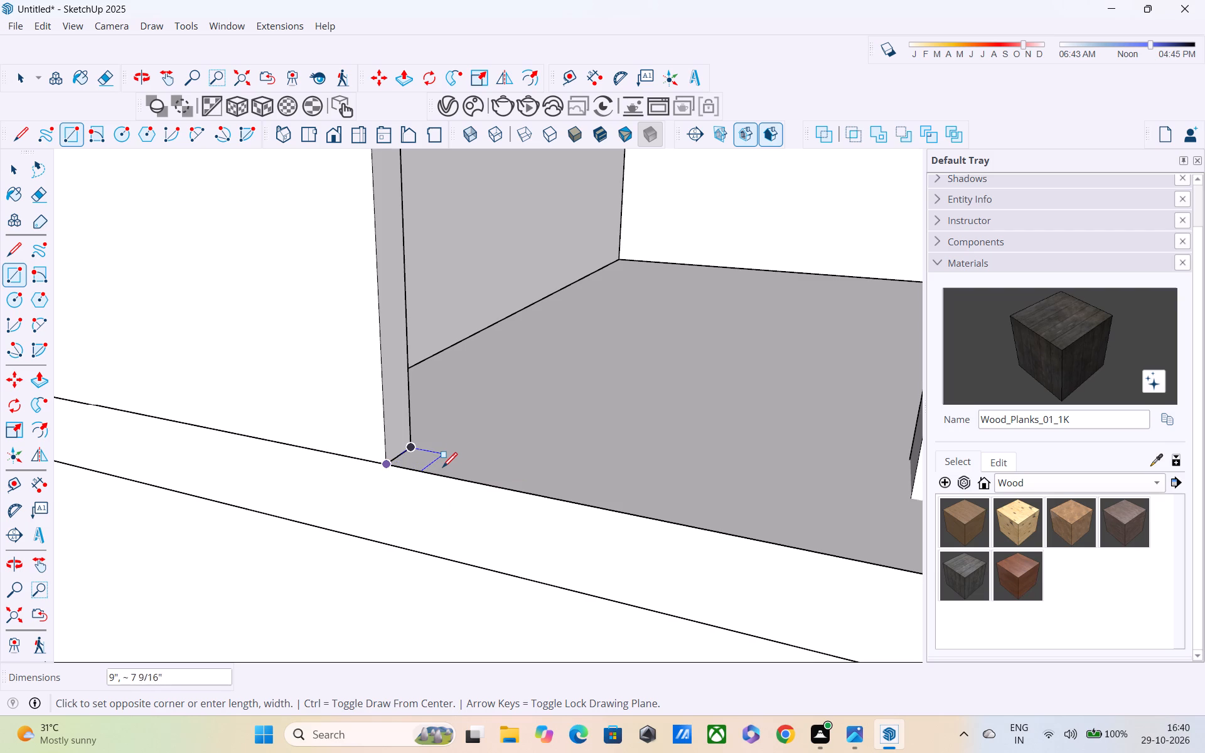
click(446, 472)
Push/Pull the square up 3' into a short post against the wall end.
key(p)
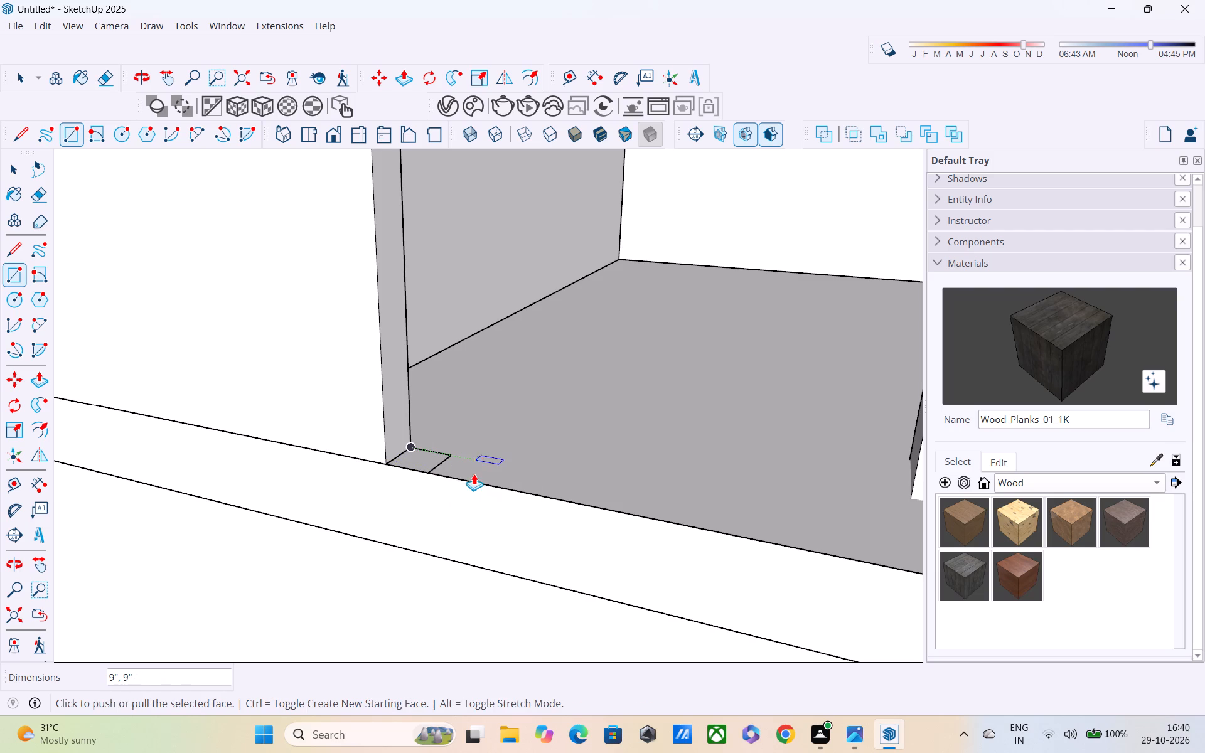
click(426, 448)
drag(422, 453, 431, 431)
key(space)
click(424, 464)
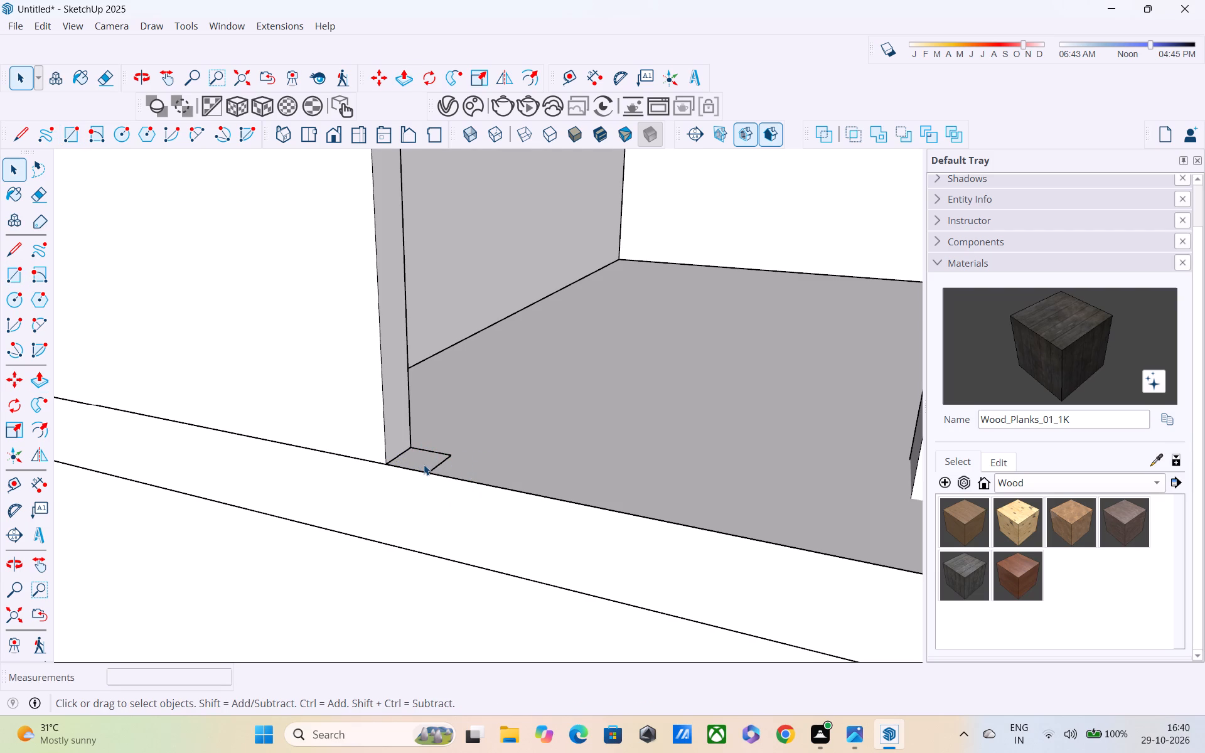
click(424, 464)
middle_drag(423, 463, 414, 493)
scroll(422, 458, up, 4)
click(422, 457)
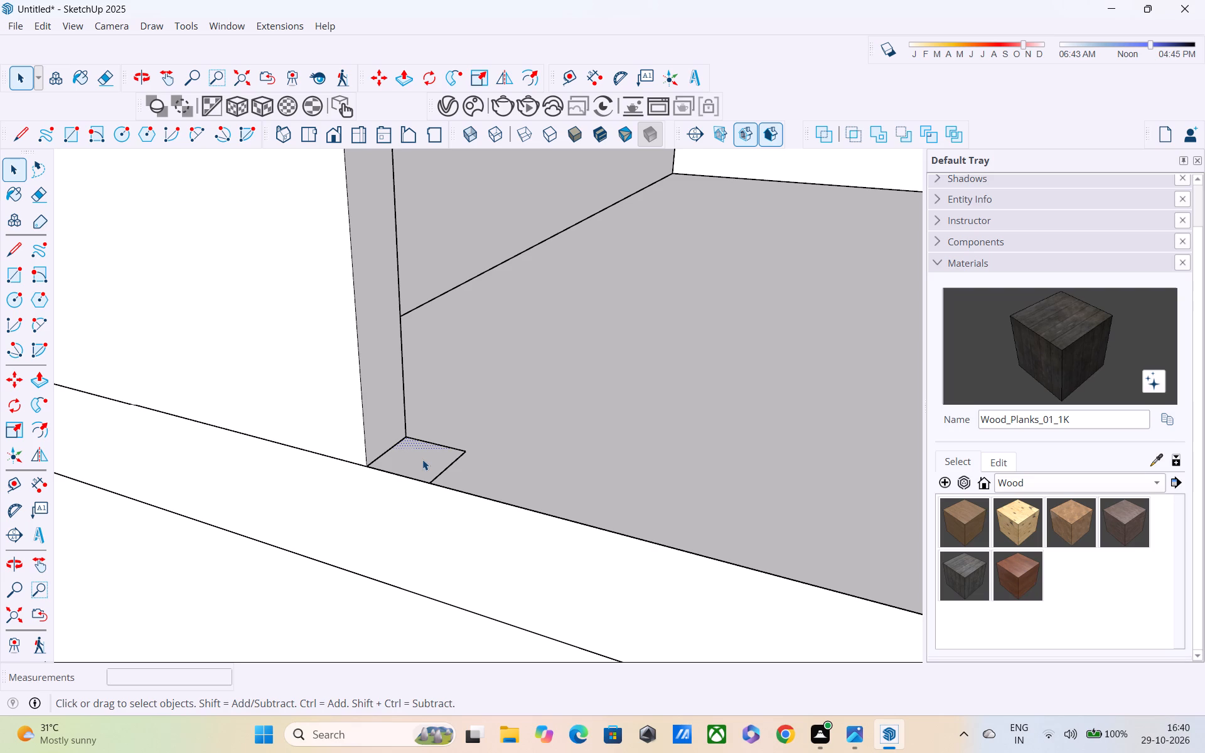
key(p)
click(420, 456)
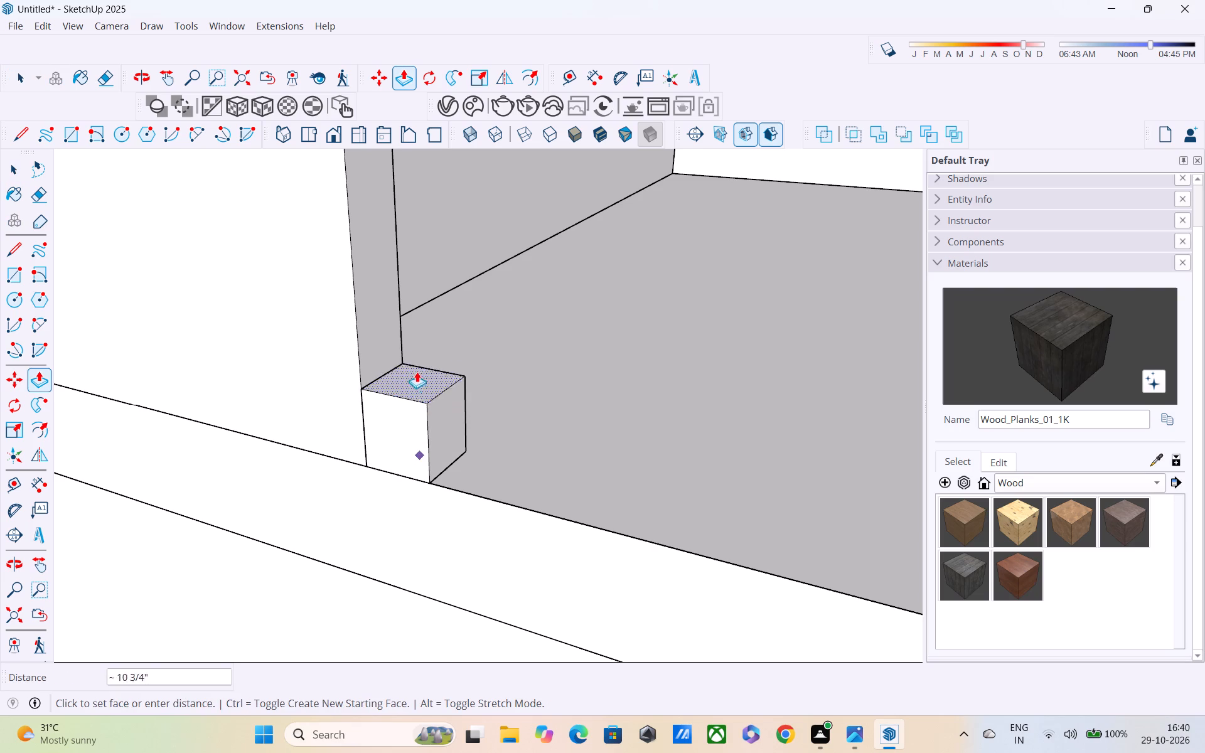
text(3')
key(Return)
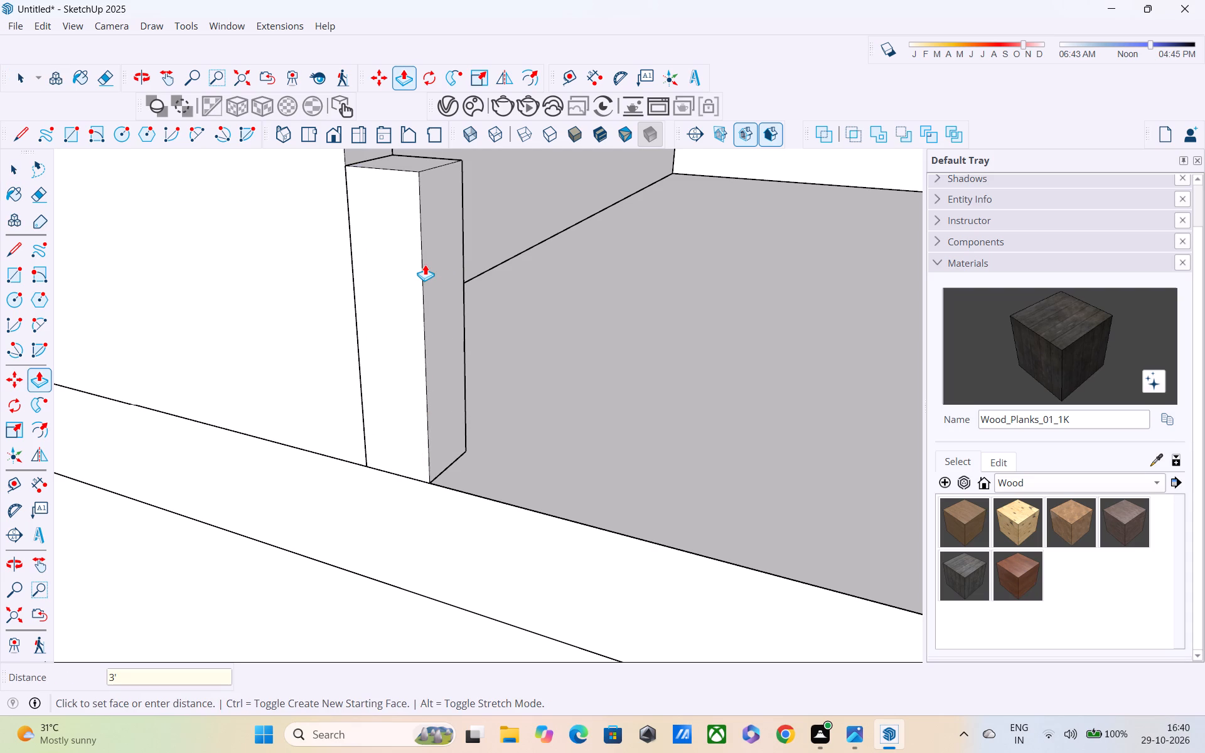
Paint the side and end faces of the short post at the side opening with Wood_Floor_01_1K.
scroll(1100, 419, down, 1)
click(1069, 513)
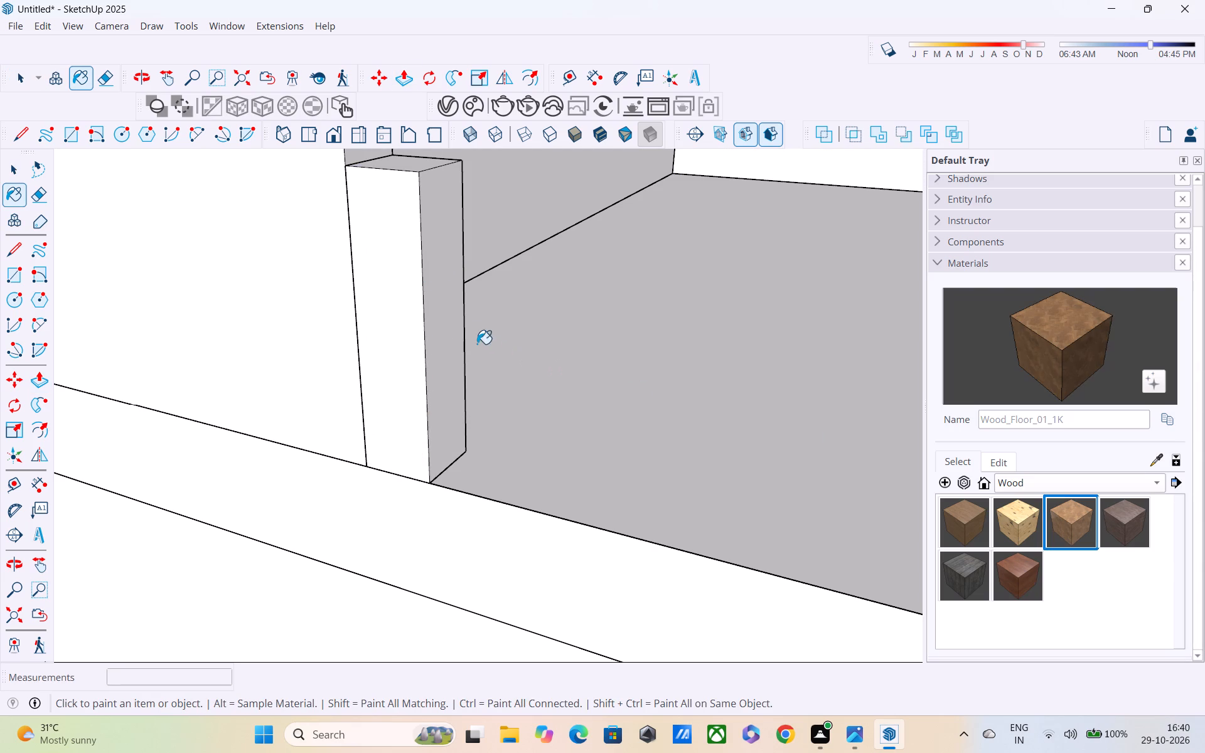
click(459, 330)
click(399, 307)
shift+middle_drag(378, 294, 406, 349)
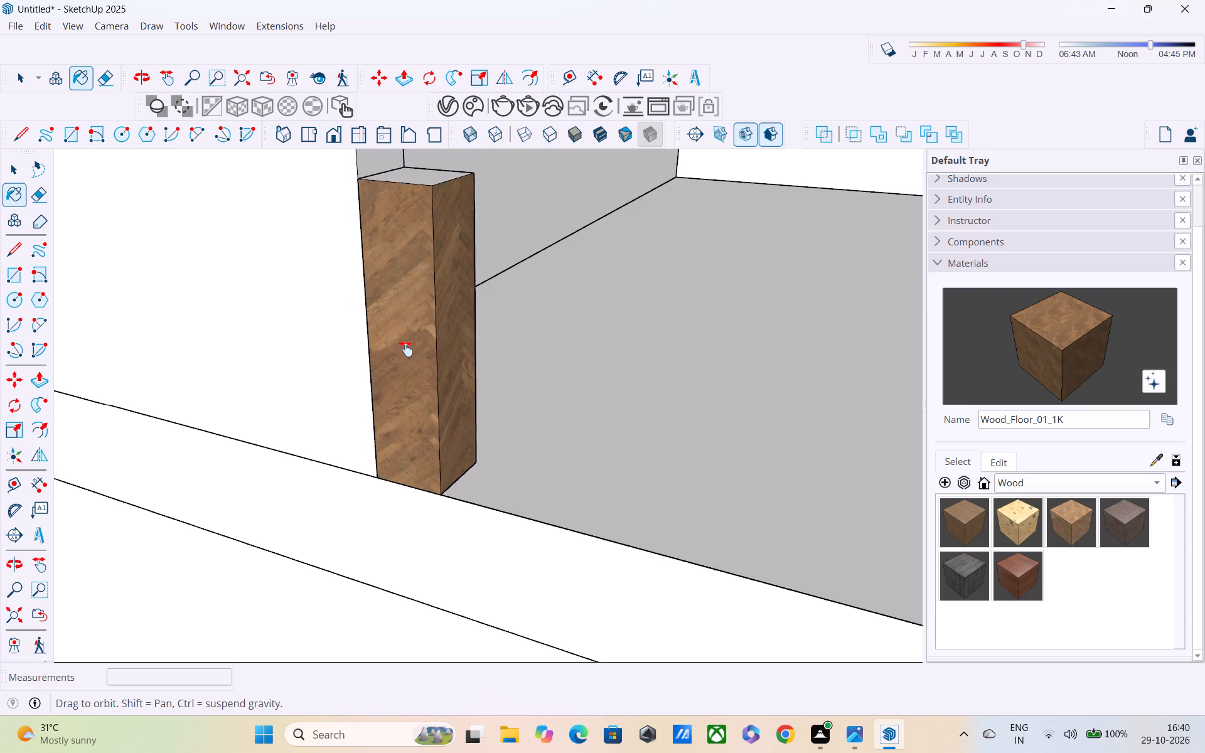
shift+middle_drag(406, 349, 417, 430)
click(427, 302)
middle_drag(446, 319, 53, 133)
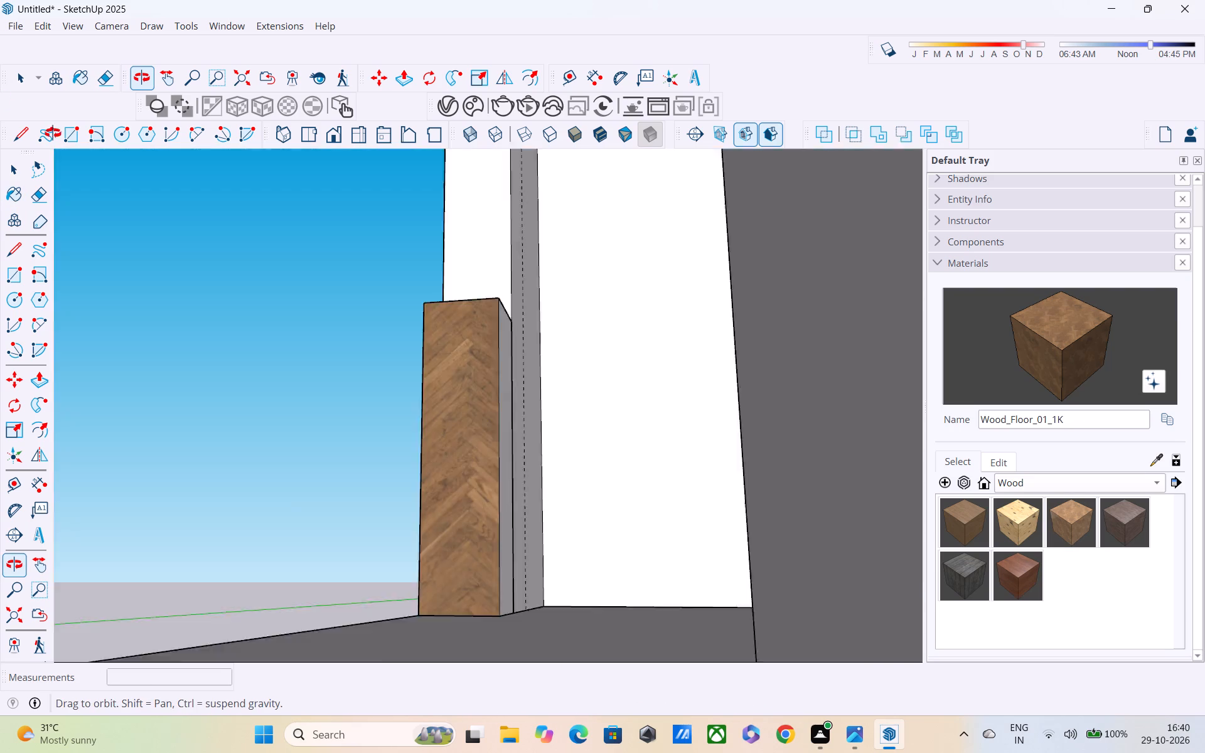
middle_drag(53, 133, 309, 243)
scroll(533, 357, up, 3)
middle_drag(514, 360, 282, 296)
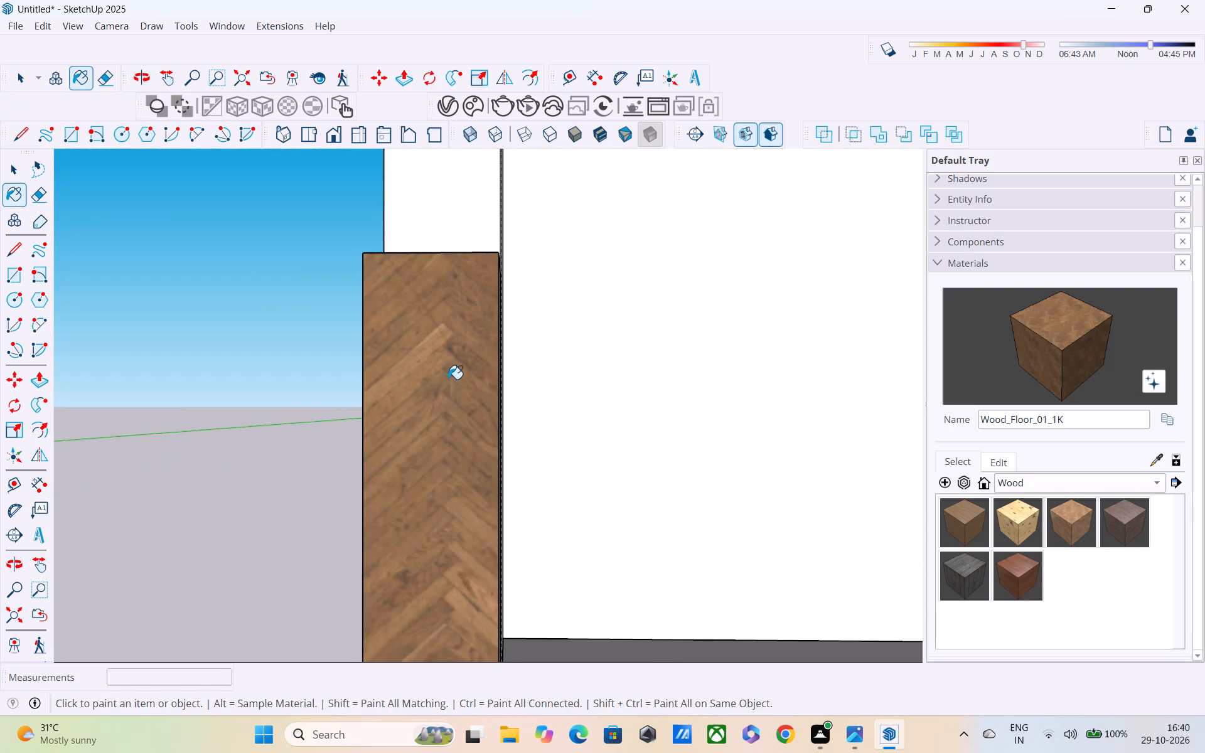
middle_drag(449, 380, 325, 430)
click(496, 414)
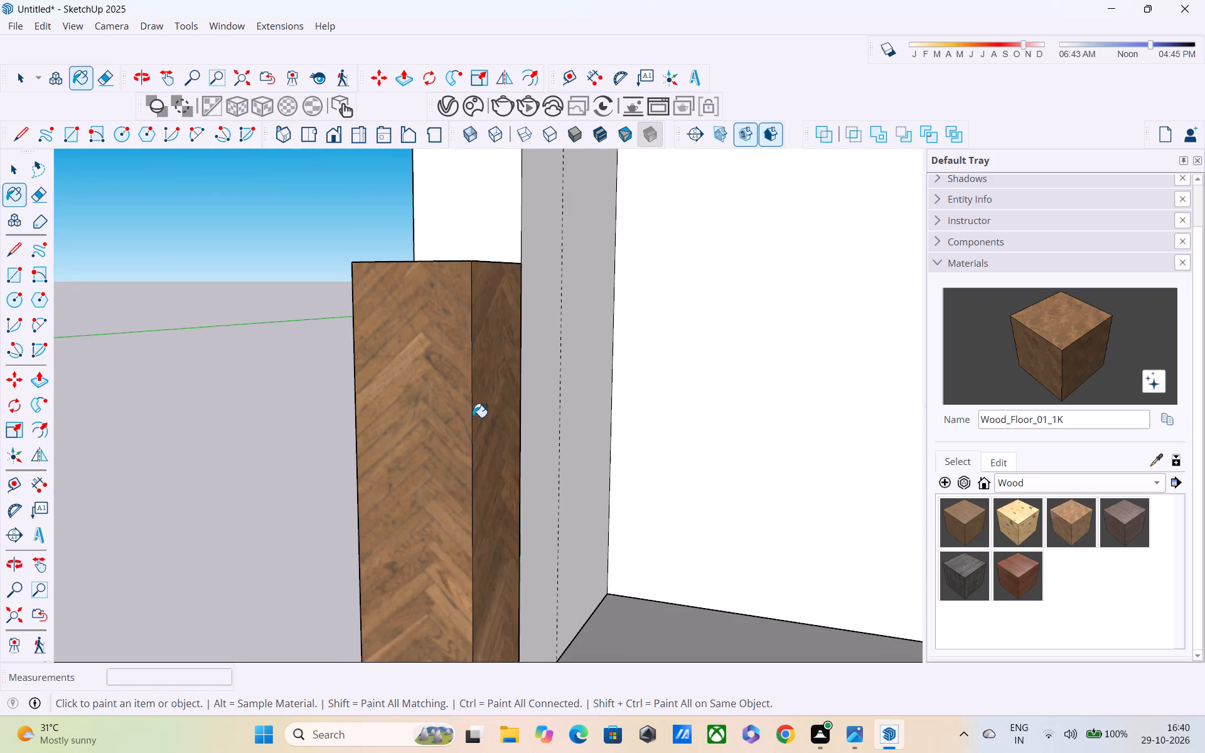
Draw a vertical rectangle 3' high and about 12' 8" long from the post's top midpoint to the parapet block's base midpoint.
middle_drag(462, 417, 914, 440)
scroll(687, 431, down, 6)
middle_drag(684, 431, 335, 378)
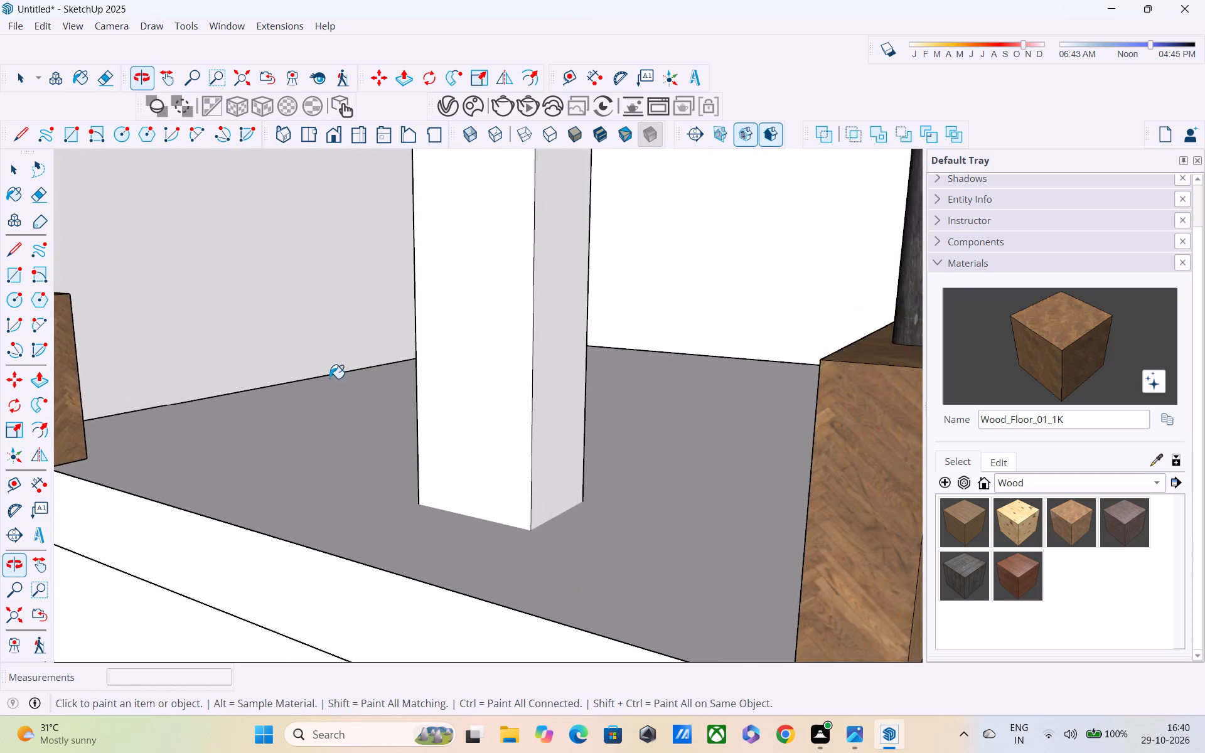
scroll(329, 378, down, 3)
middle_drag(339, 382, 413, 406)
key(r)
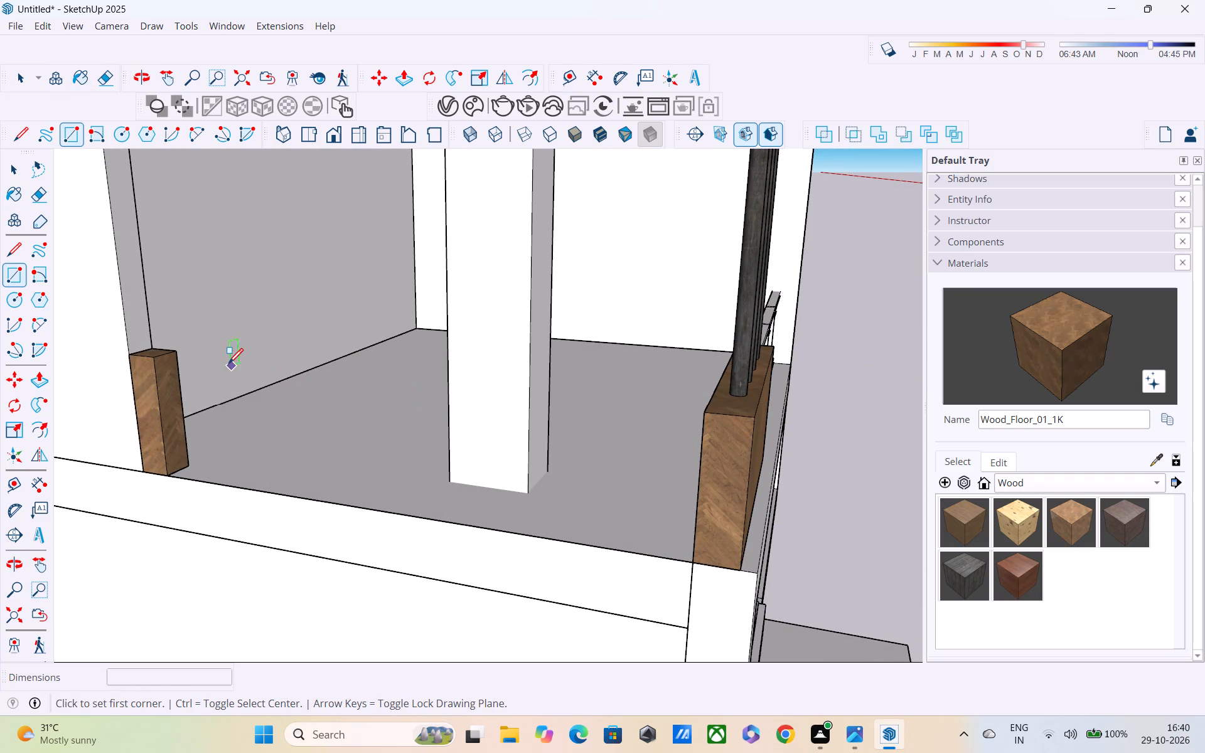
click(166, 355)
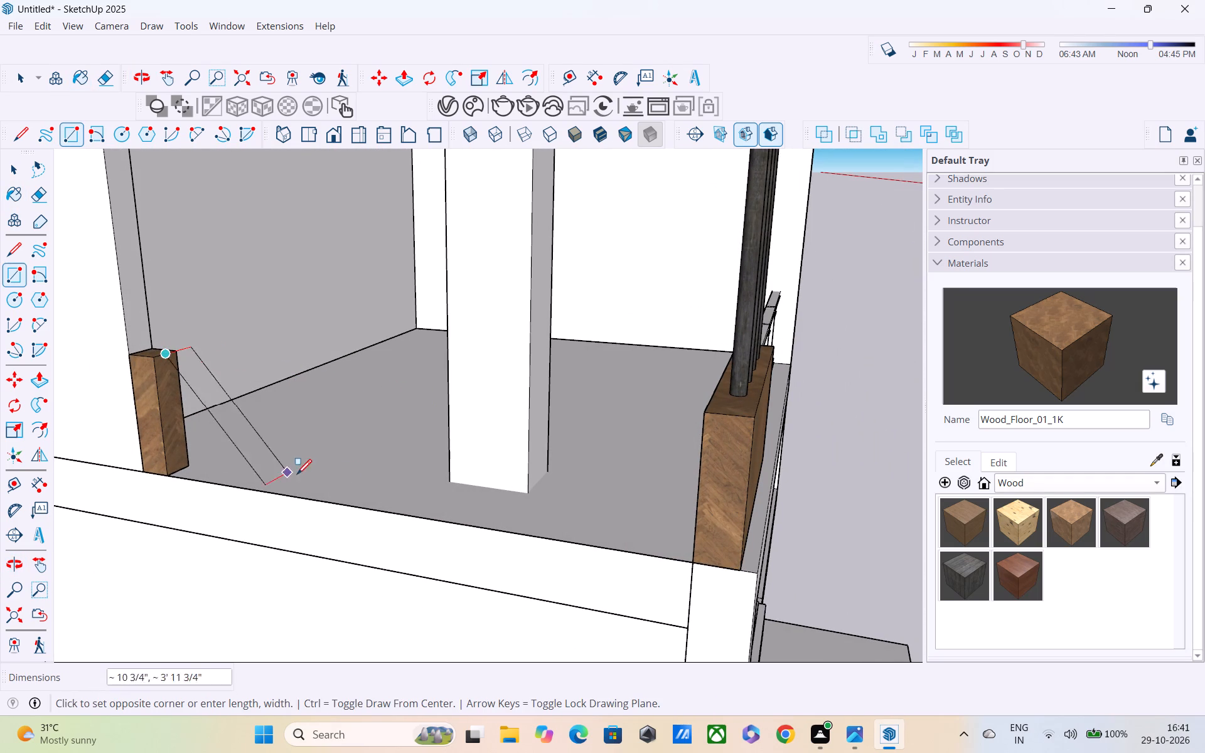
middle_drag(681, 517, 926, 468)
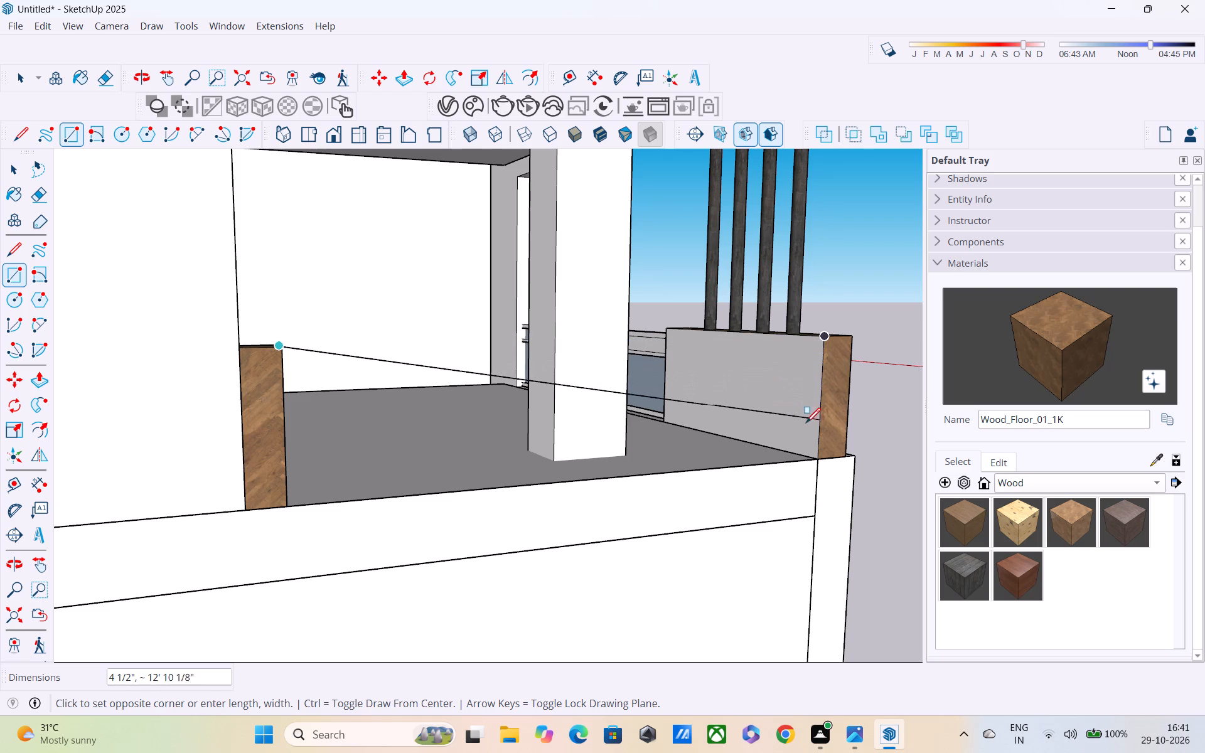
middle_drag(801, 445, 957, 477)
scroll(846, 466, up, 3)
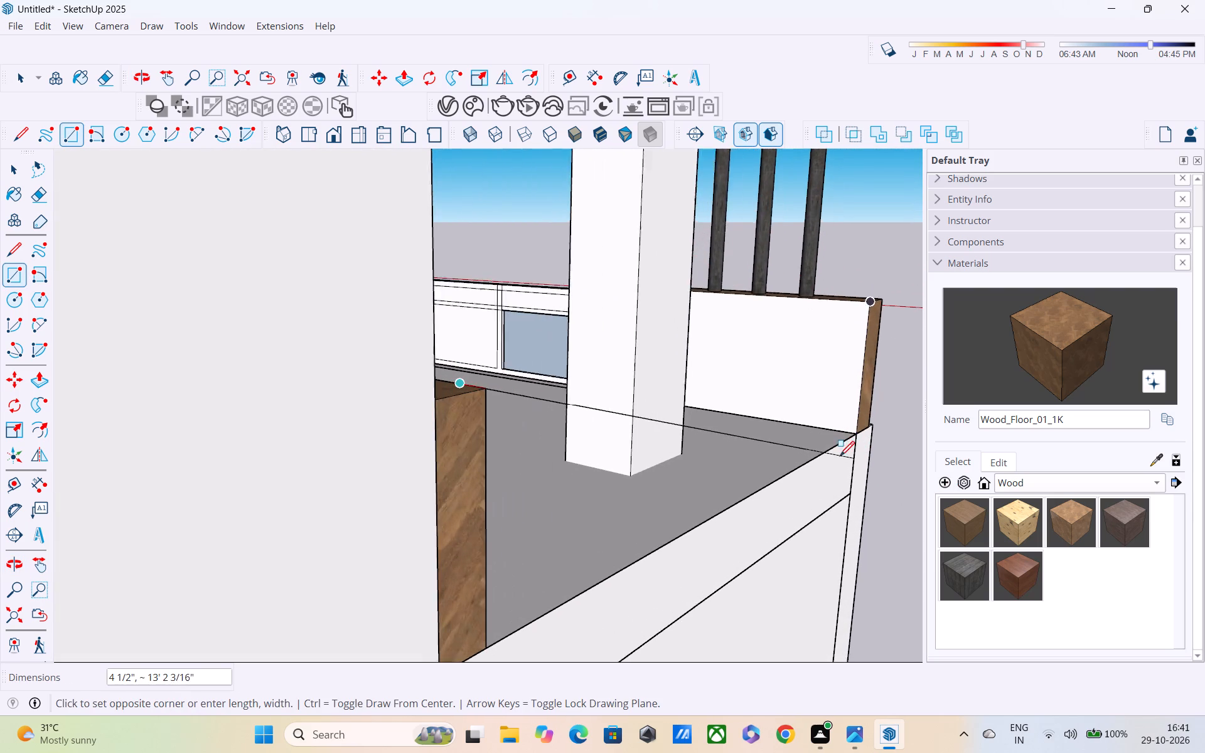
scroll(840, 457, up, 4)
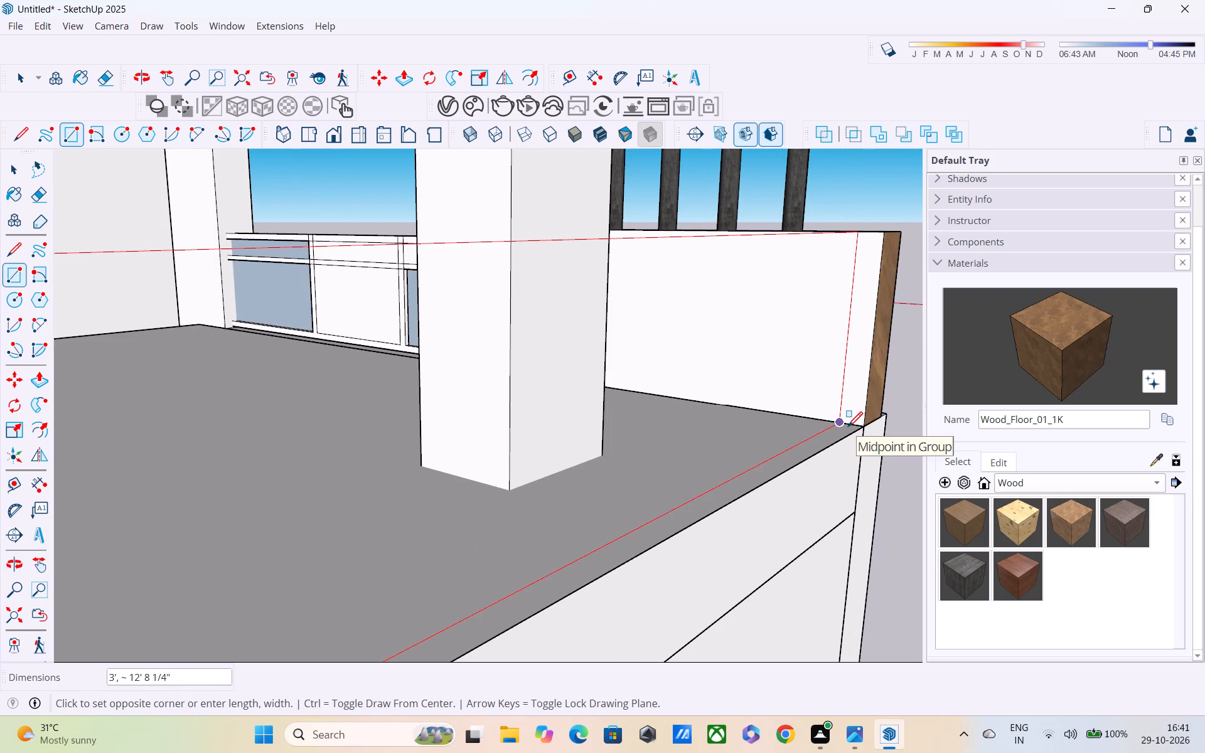
click(848, 428)
Paint the parapet block's inner face and the narrow strip beside the new panel with Wood_Floor_01_1K.
middle_drag(844, 441, 501, 560)
scroll(495, 541, down, 1)
middle_drag(501, 540, 698, 493)
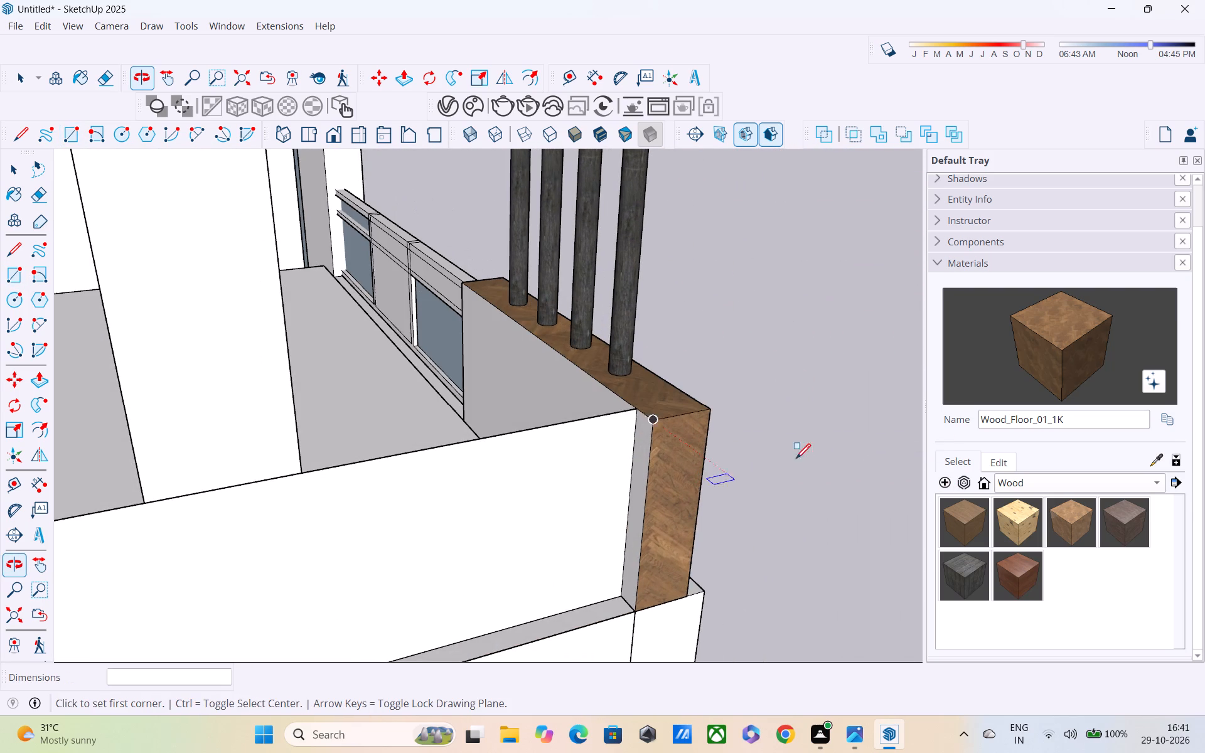
click(1026, 358)
click(554, 397)
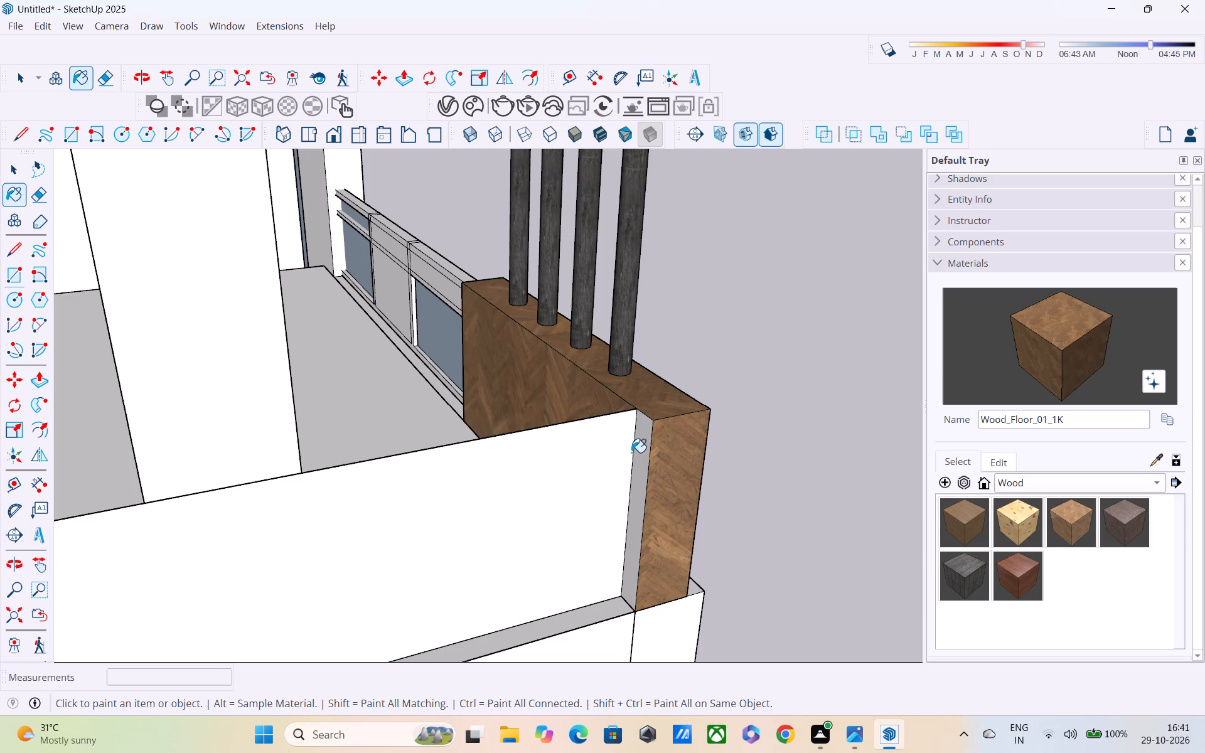
click(629, 454)
key(ctrl+z)
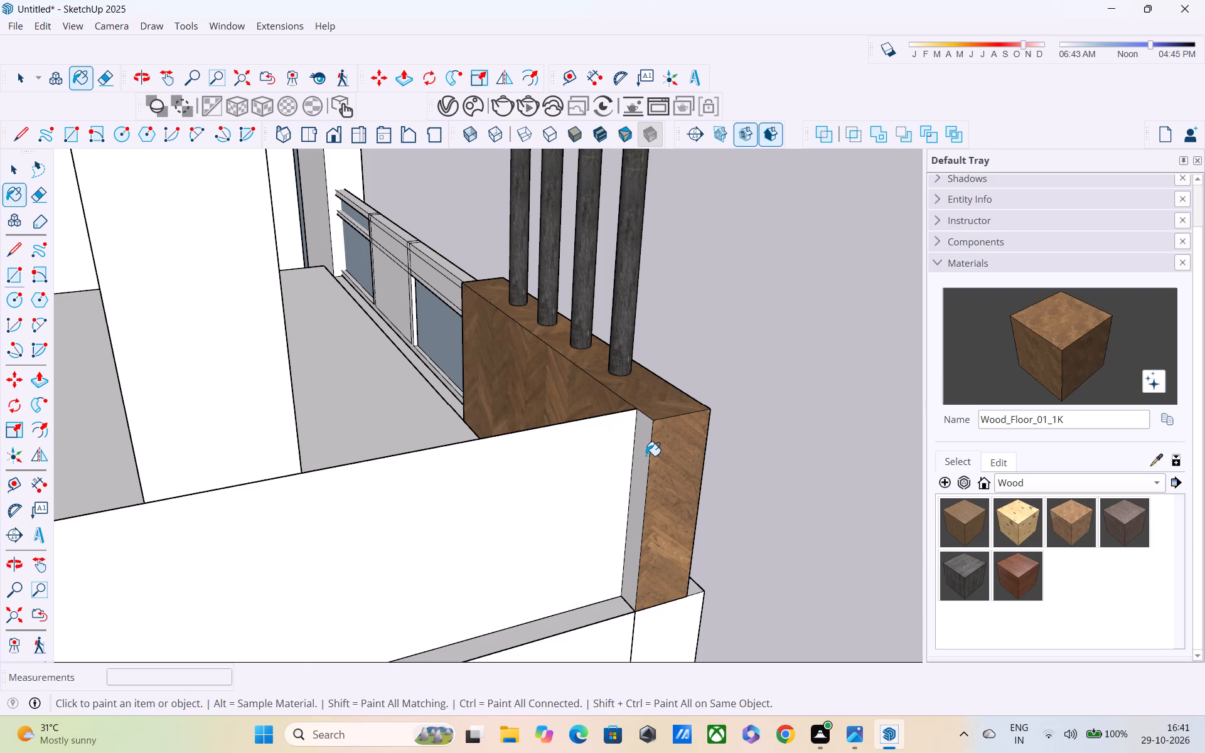
click(646, 456)
middle_drag(646, 456, 707, 400)
shift+scroll(666, 442, down, 1)
scroll(709, 398, down, 3)
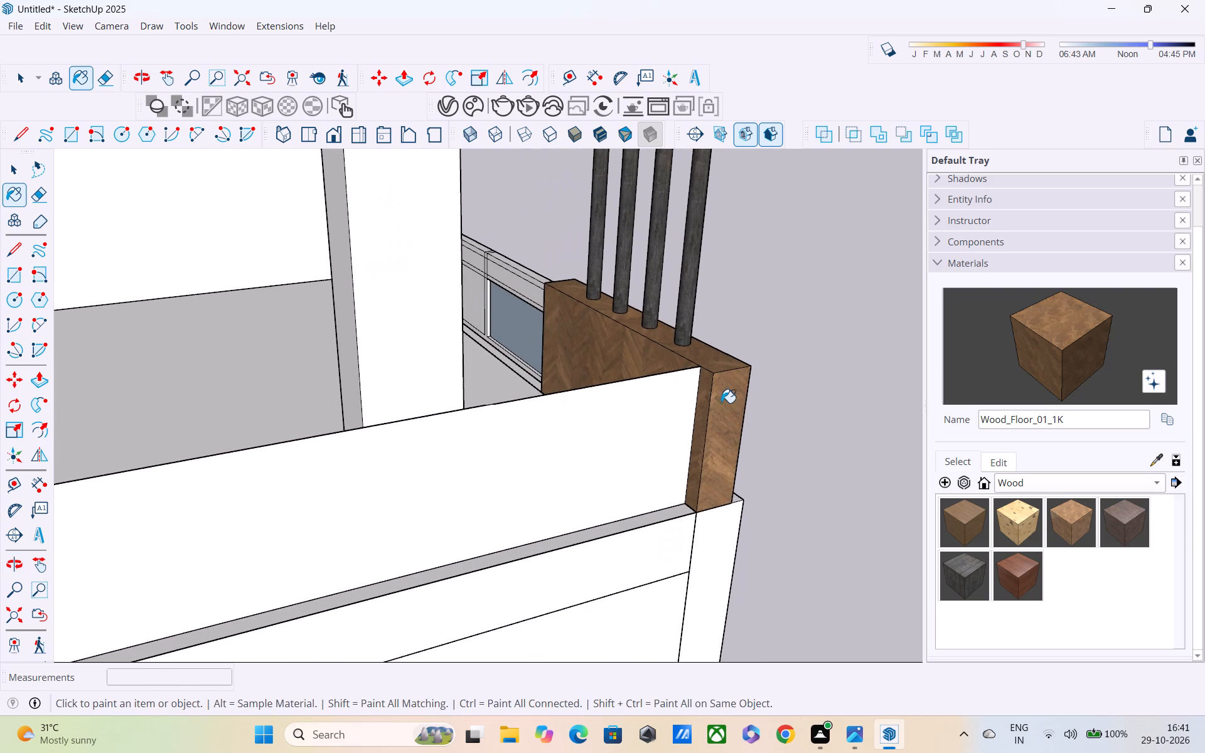
Paint the panel between the short post and the parapet block with Glass_Sky Reflection_01.
click(1028, 483)
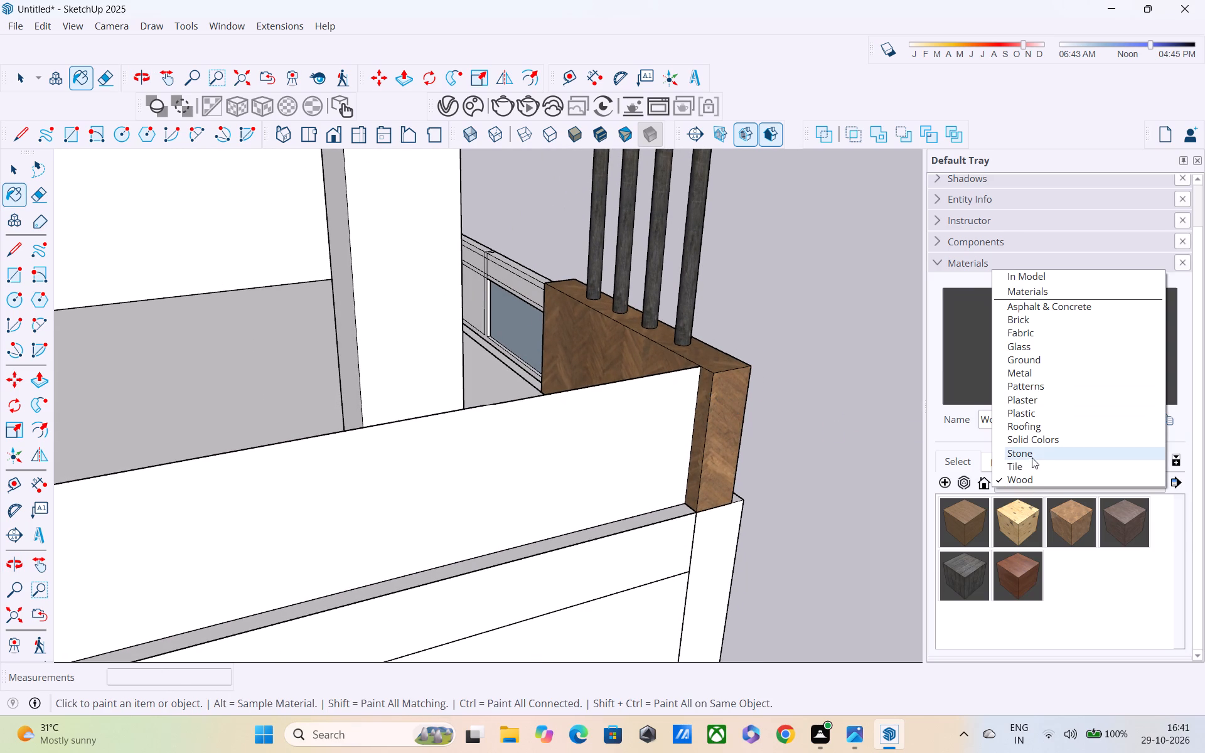
click(1048, 338)
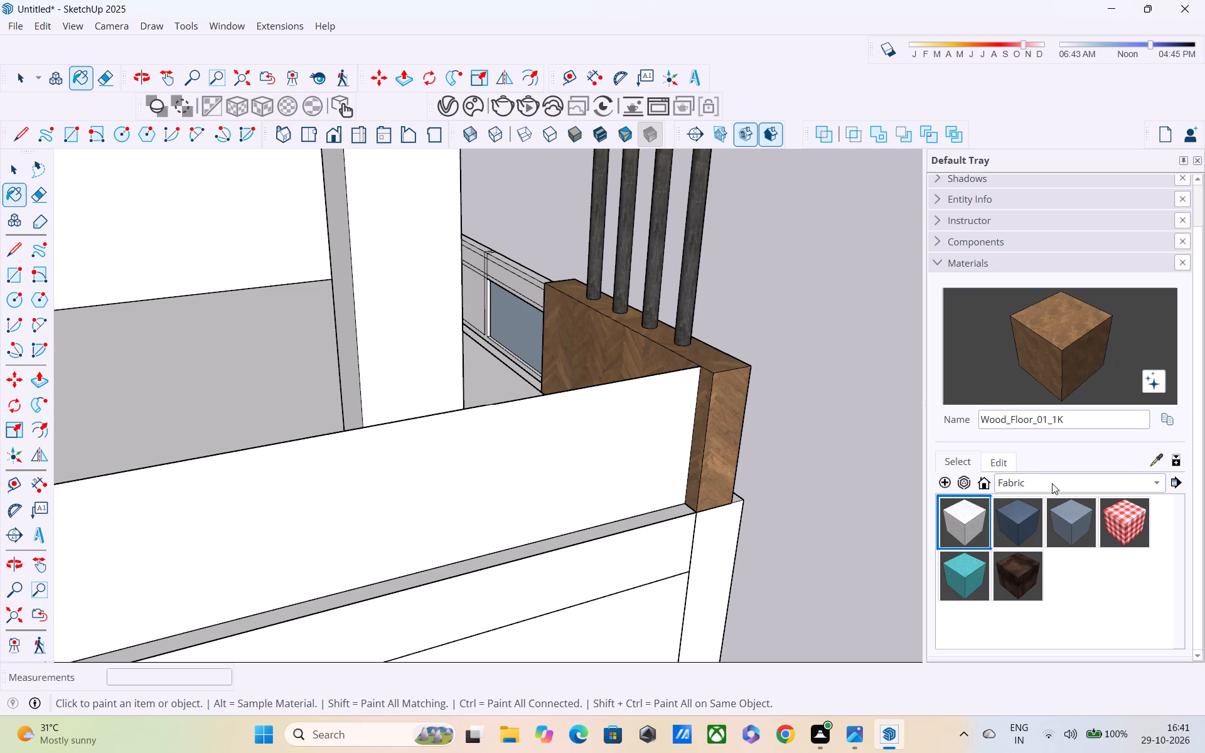
click(1051, 488)
click(1033, 495)
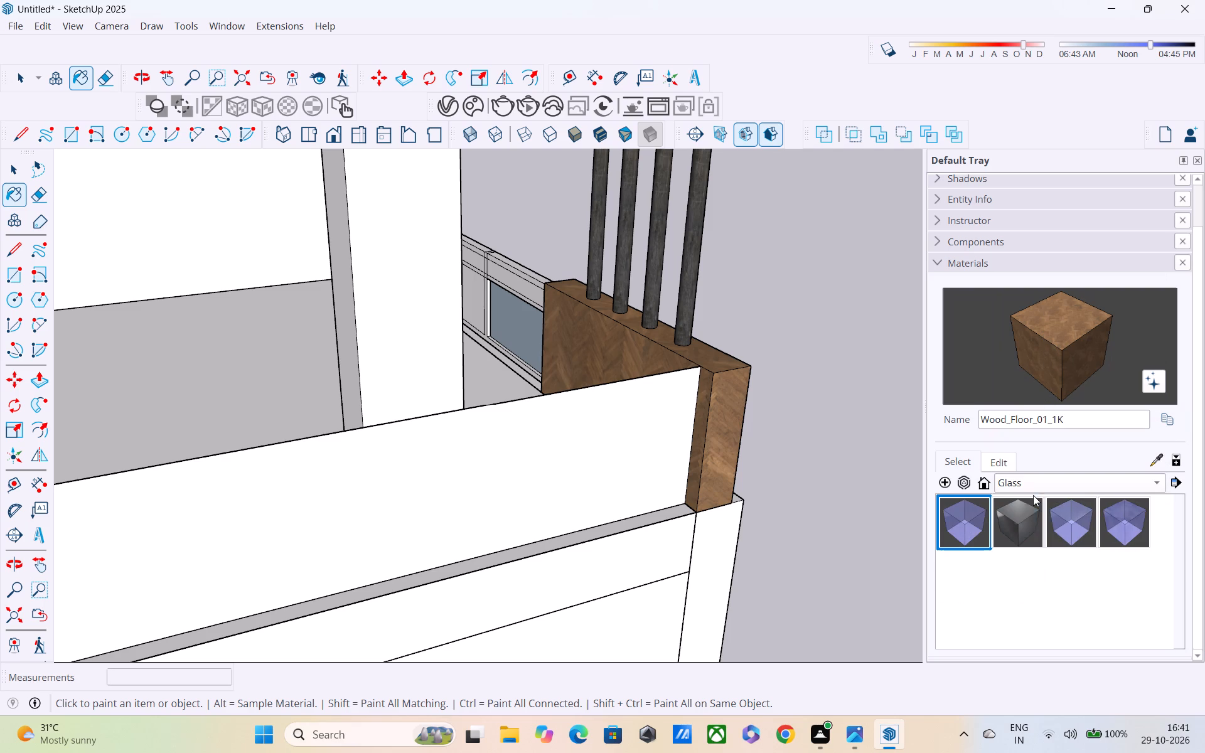
click(1122, 520)
click(641, 449)
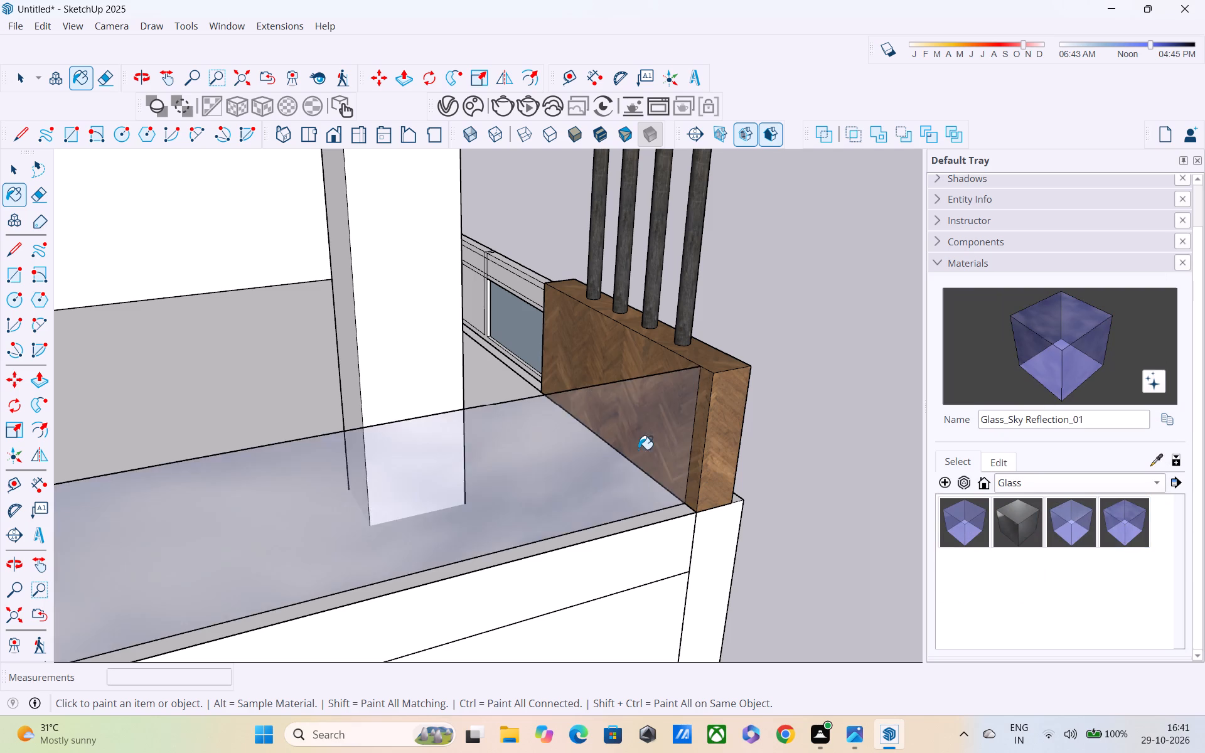
Examine the glazed side parapet and the building's facade from the front, the side and below.
middle_drag(636, 449, 396, 360)
scroll(391, 359, down, 5)
key(space)
middle_drag(671, 360, 454, 437)
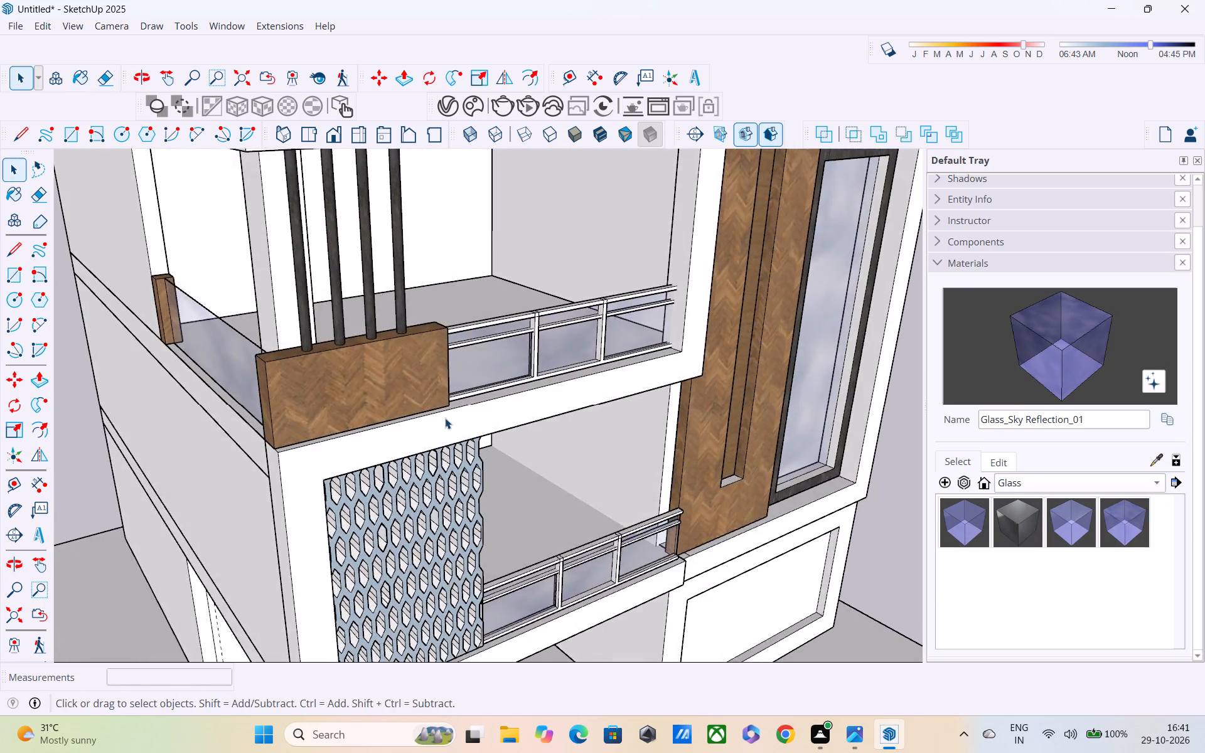
scroll(445, 418, down, 6)
scroll(445, 418, up, 1)
middle_drag(445, 418, 439, 293)
scroll(439, 291, down, 4)
middle_drag(441, 306, 272, 306)
scroll(272, 306, up, 1)
scroll(269, 310, down, 4)
middle_drag(269, 329, 614, 341)
key(space)
scroll(650, 347, up, 1)
middle_drag(665, 365, 562, 434)
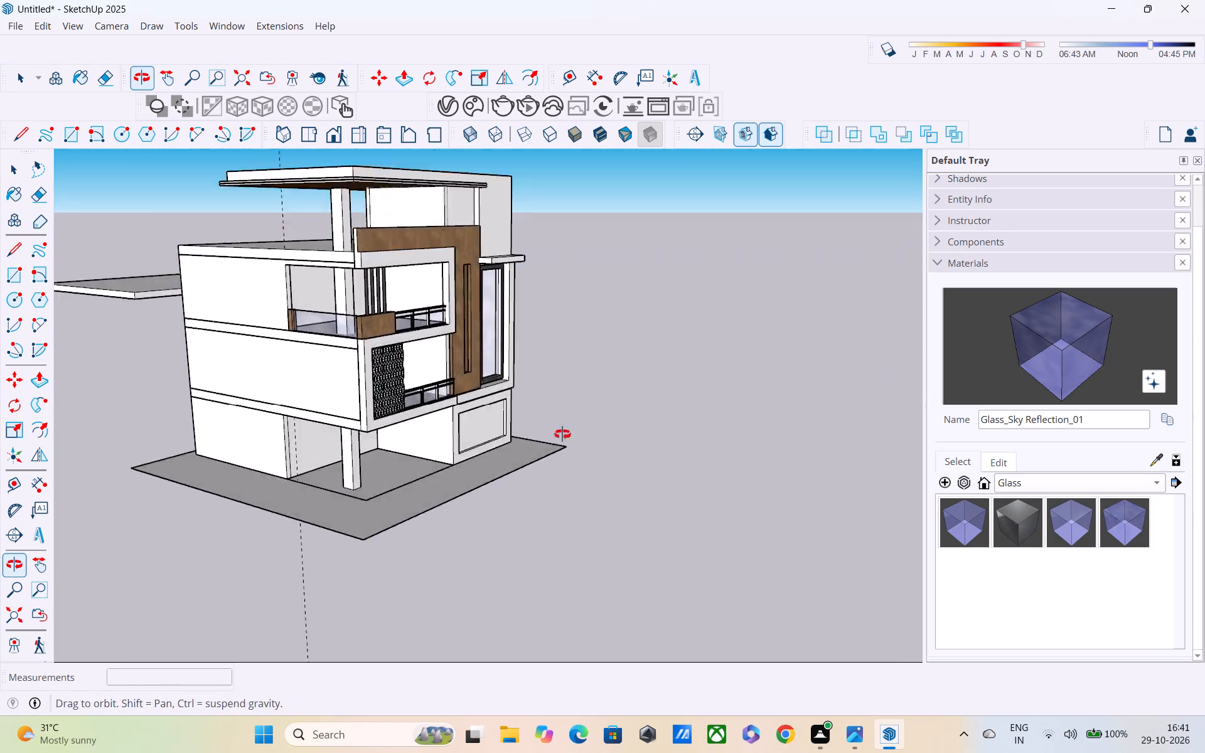
middle_drag(562, 434, 207, 238)
scroll(207, 238, down, 4)
middle_drag(249, 279, 324, 462)
scroll(418, 423, up, 5)
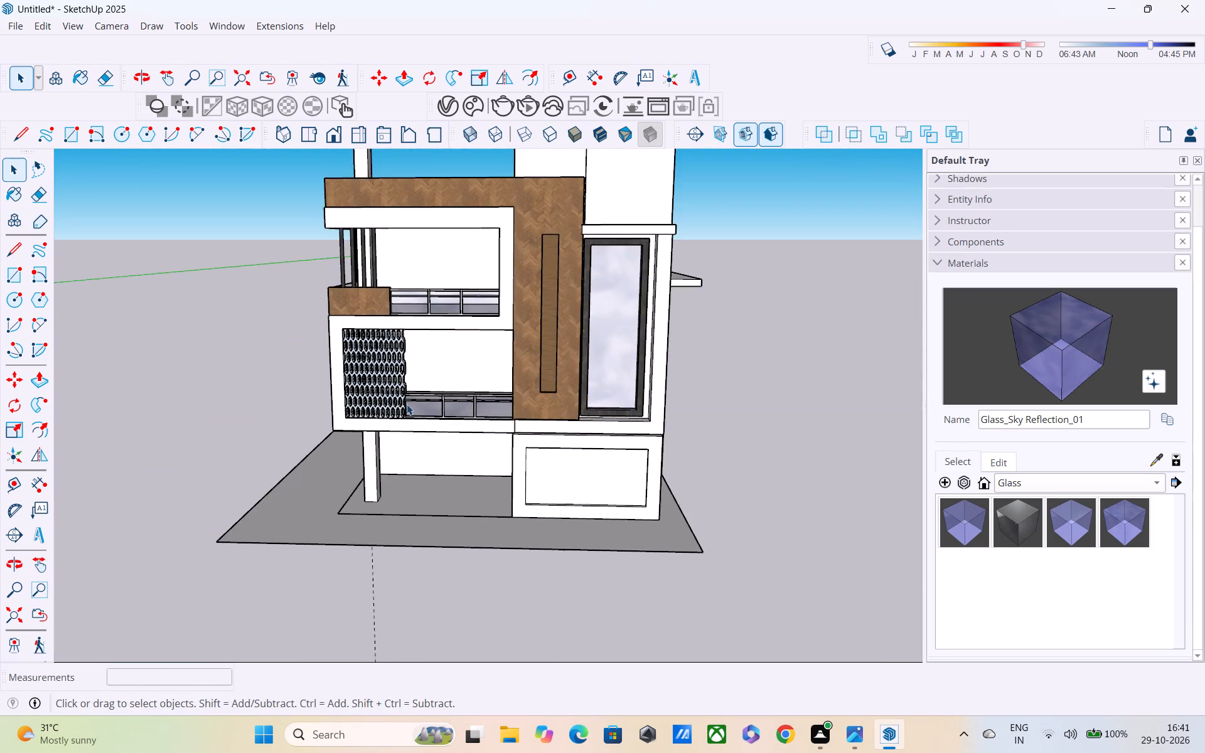
middle_drag(396, 400, 345, 343)
scroll(409, 453, up, 5)
middle_drag(375, 448, 987, 320)
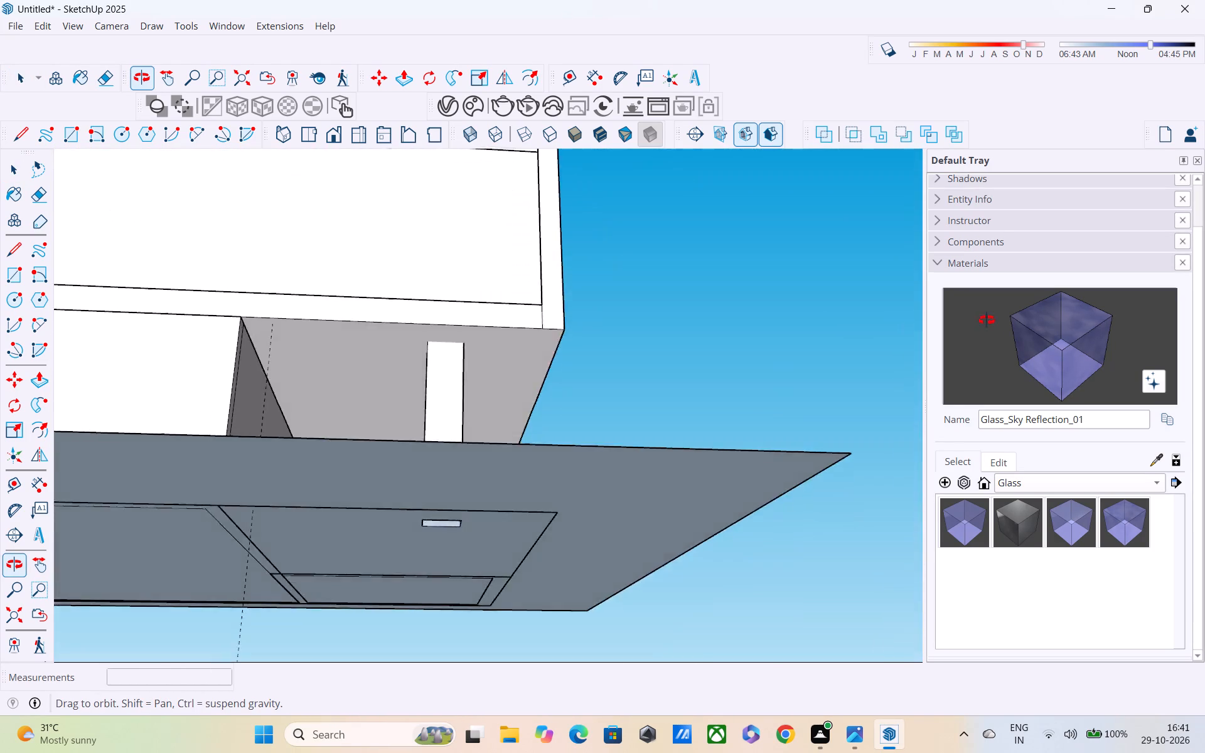
middle_drag(987, 320, 260, 467)
scroll(252, 461, down, 1)
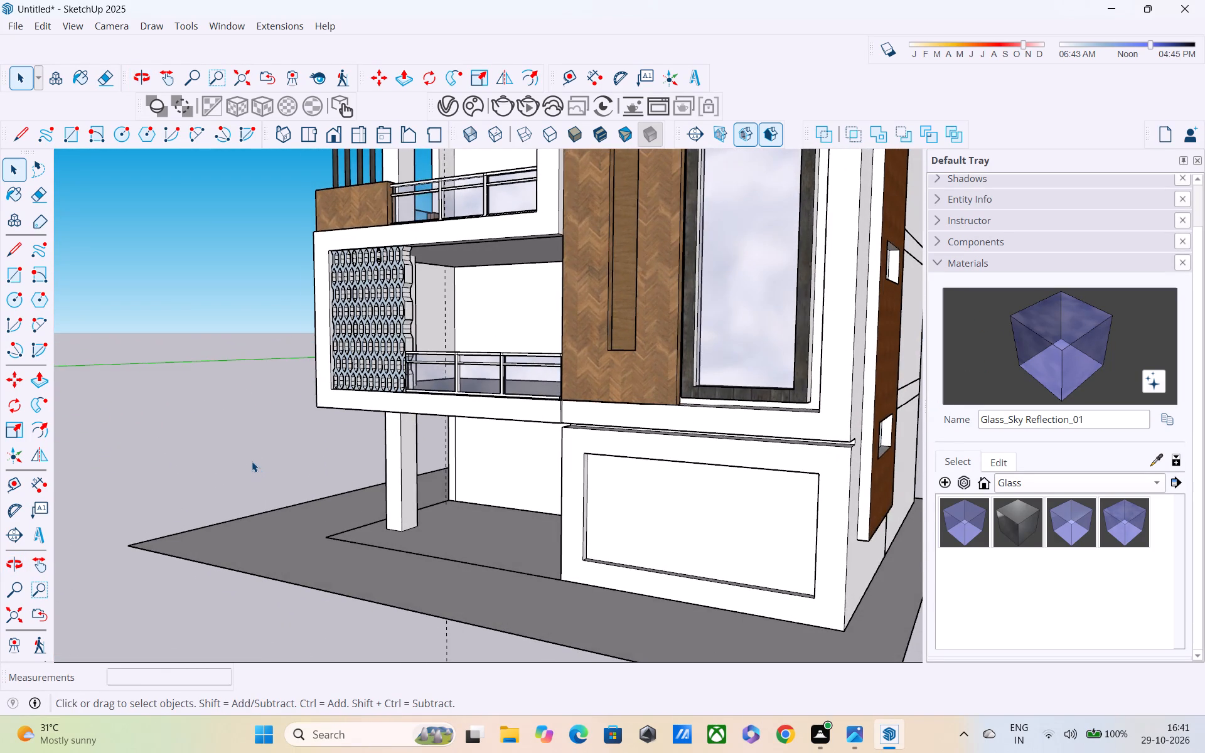
scroll(252, 461, down, 1)
middle_drag(251, 444, 923, 449)
middle_drag(726, 435, 713, 434)
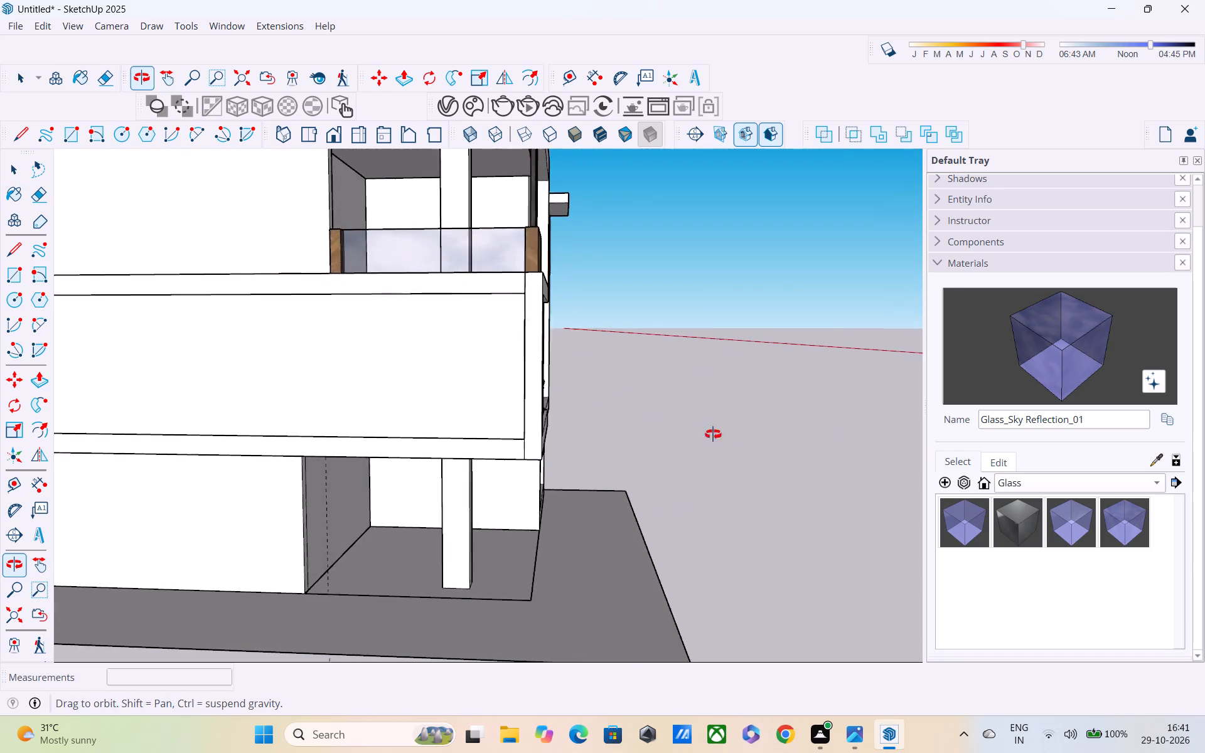
middle_drag(713, 434, 0, 418)
Open the middle storey's group for editing at the wall behind the balcony's perforated screen.
scroll(374, 390, up, 5)
scroll(480, 353, up, 7)
middle_drag(490, 318, 358, 384)
scroll(354, 383, down, 1)
scroll(353, 383, up, 3)
middle_drag(348, 378, 183, 305)
shift+middle_drag(258, 333, 259, 341)
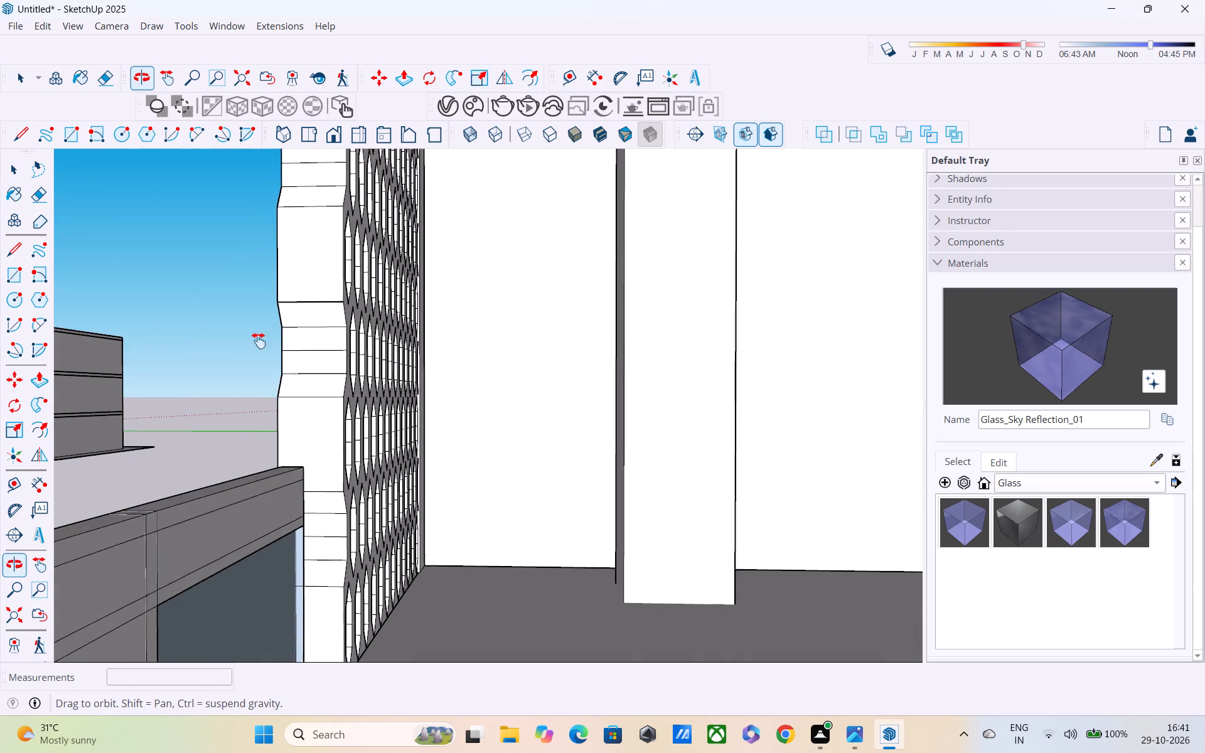
shift+middle_drag(259, 341, 80, 484)
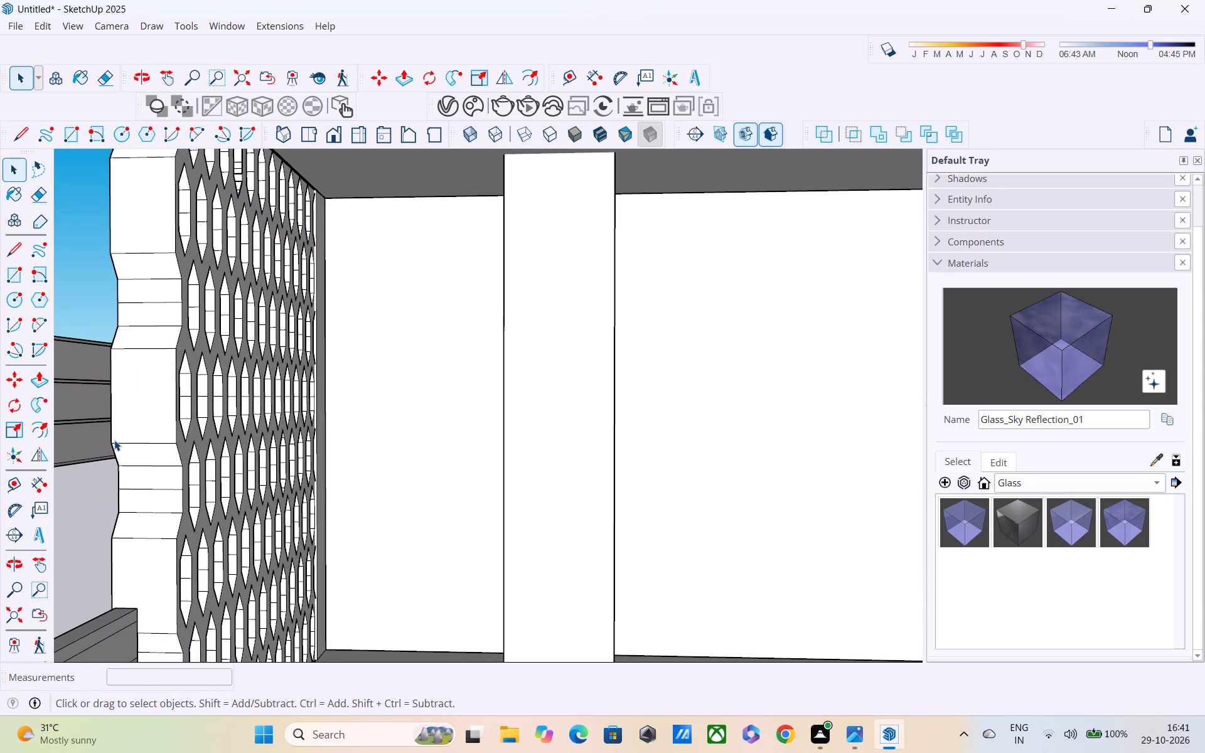
key(f)
click(377, 405)
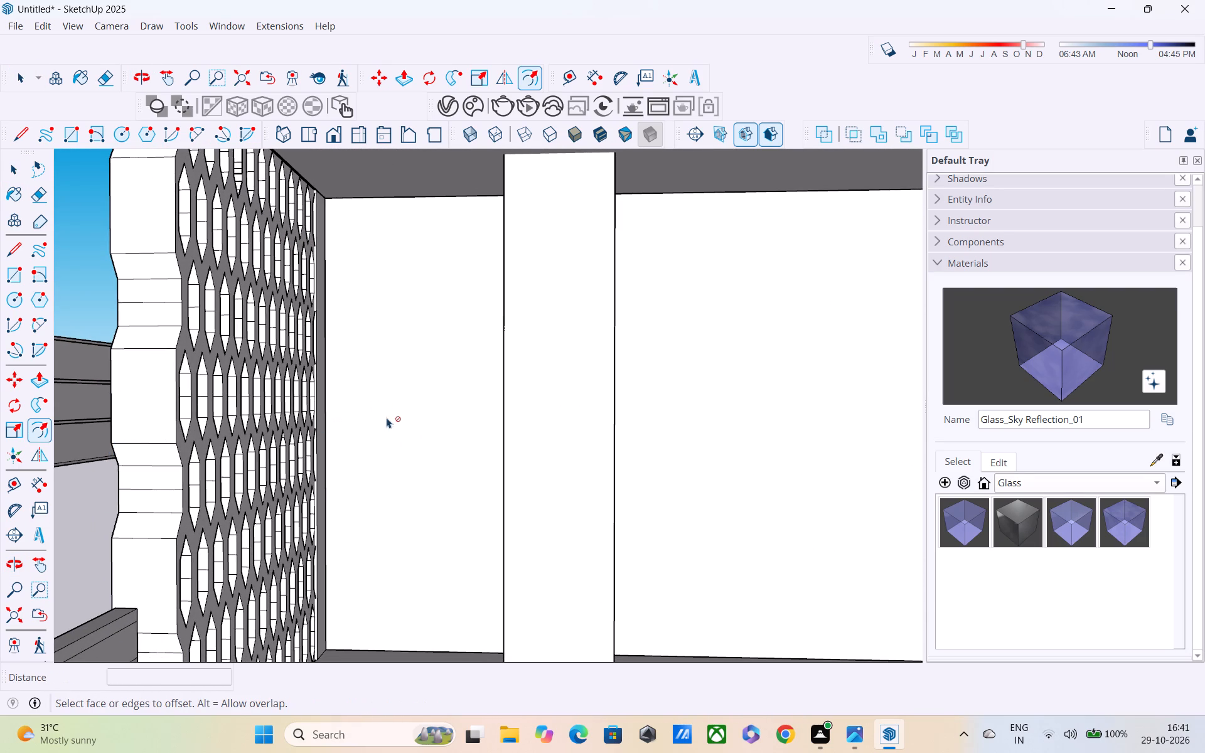
key(space)
double_click(410, 447)
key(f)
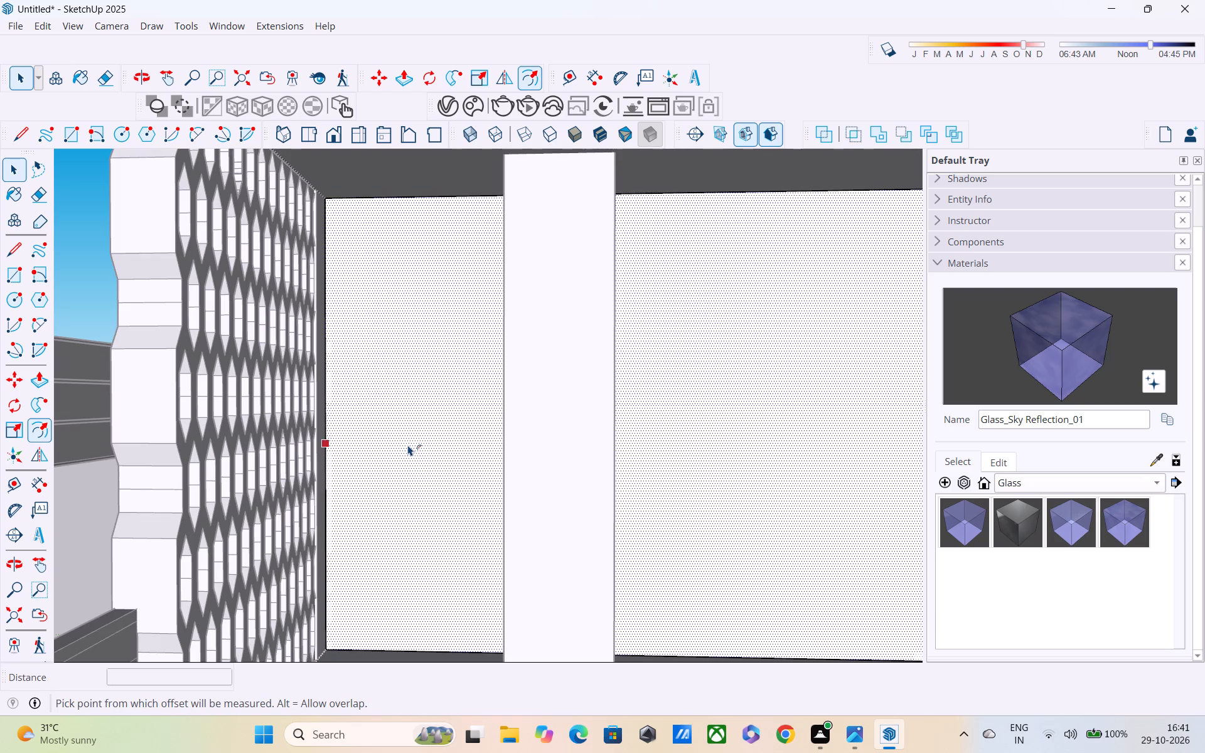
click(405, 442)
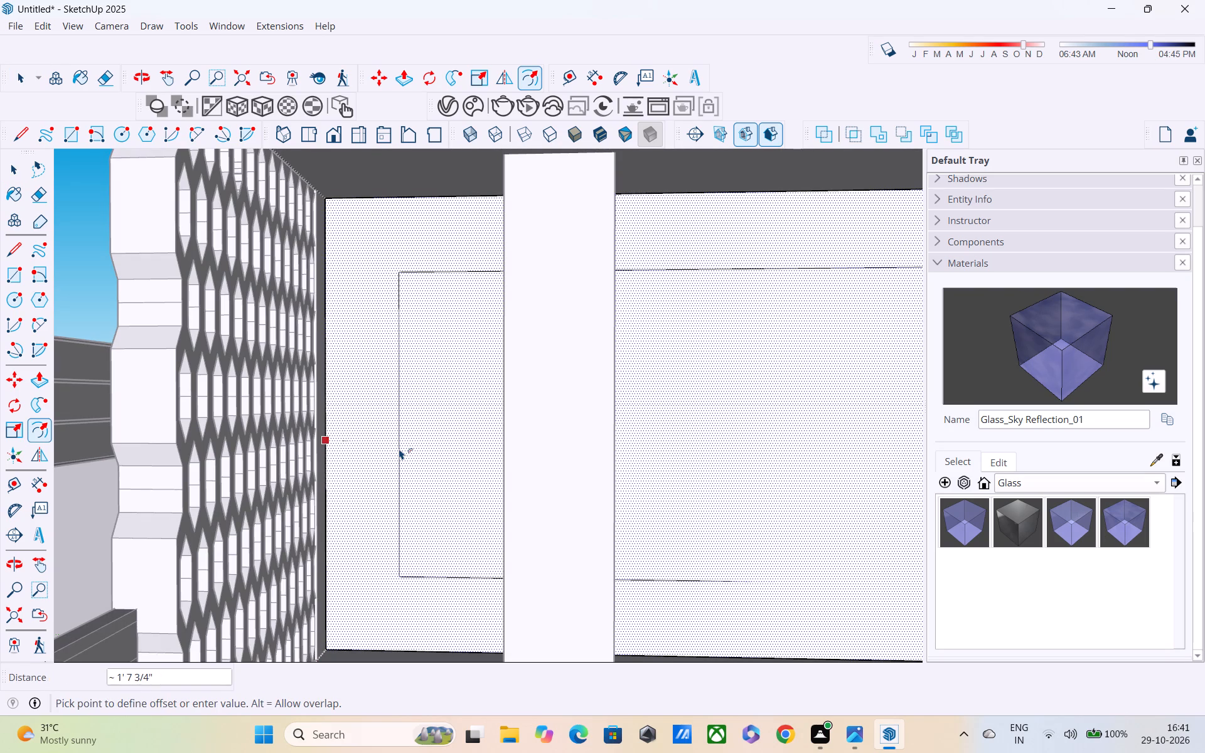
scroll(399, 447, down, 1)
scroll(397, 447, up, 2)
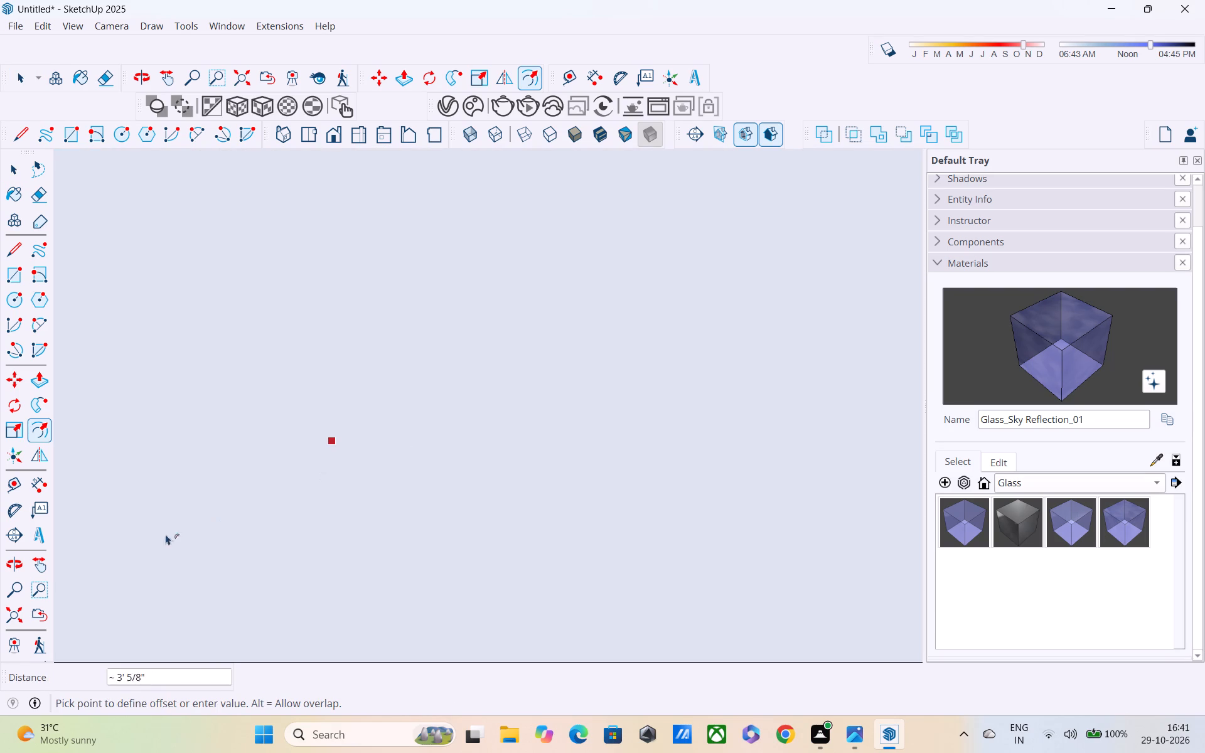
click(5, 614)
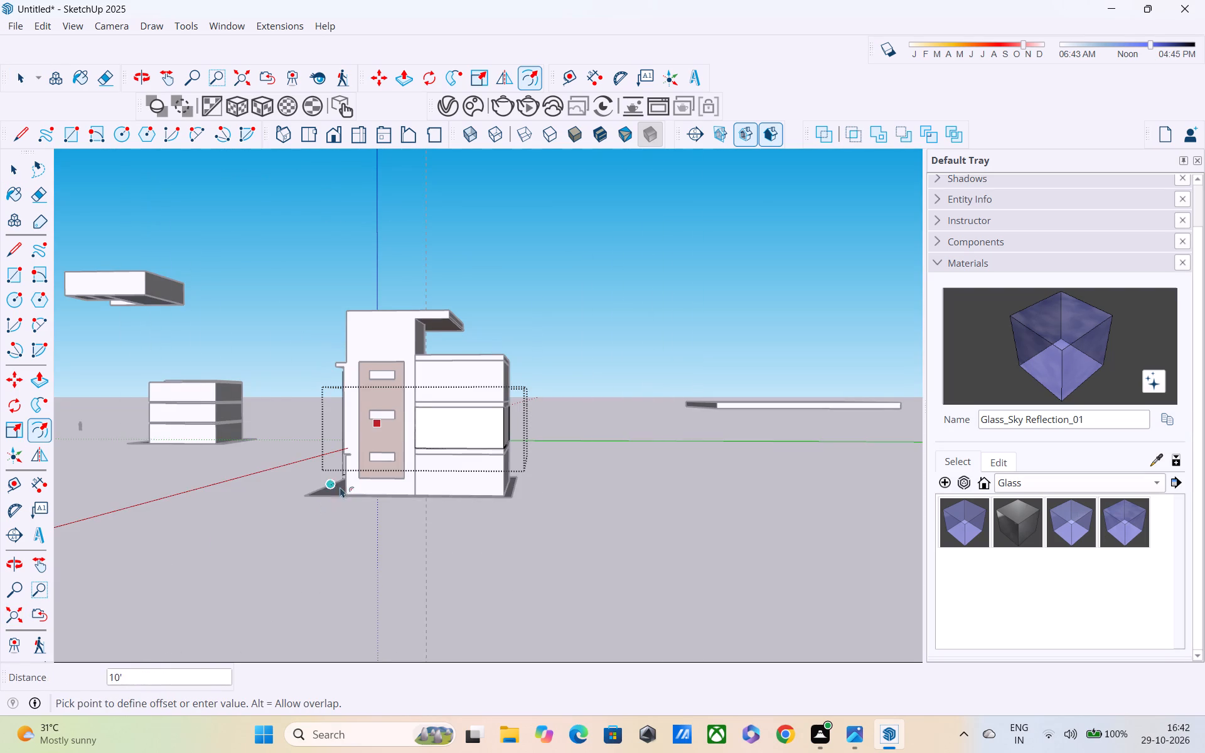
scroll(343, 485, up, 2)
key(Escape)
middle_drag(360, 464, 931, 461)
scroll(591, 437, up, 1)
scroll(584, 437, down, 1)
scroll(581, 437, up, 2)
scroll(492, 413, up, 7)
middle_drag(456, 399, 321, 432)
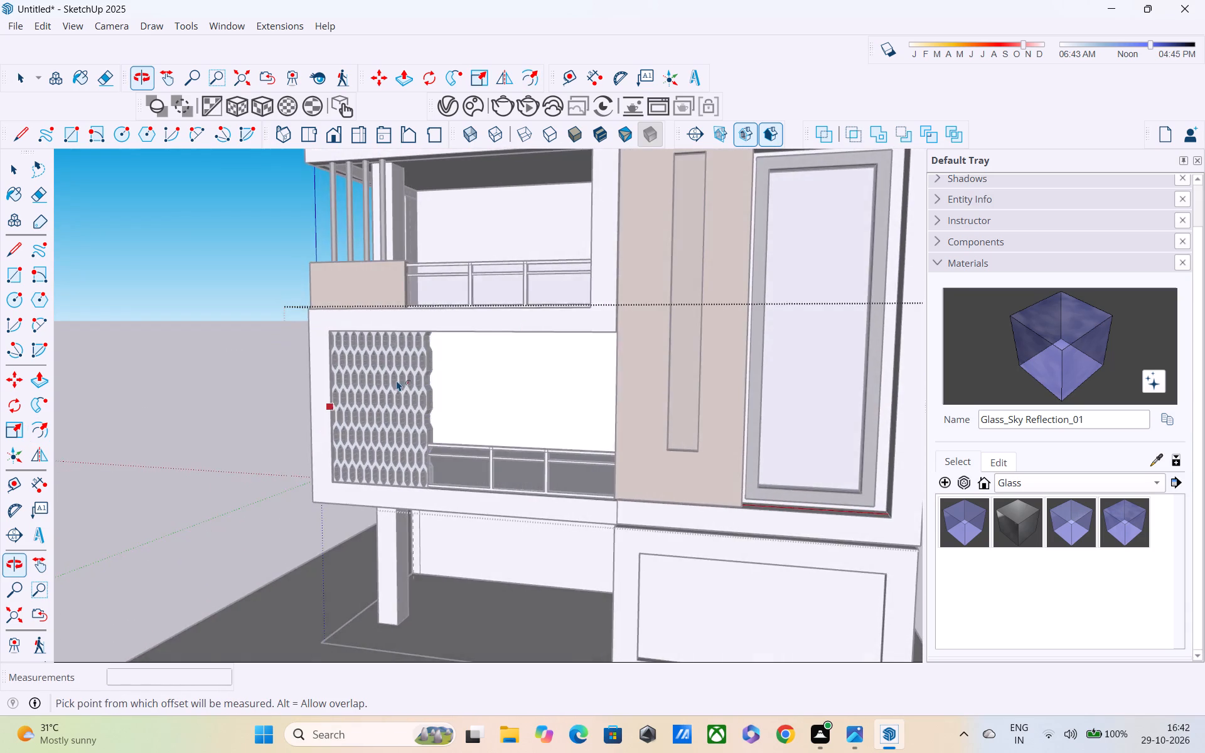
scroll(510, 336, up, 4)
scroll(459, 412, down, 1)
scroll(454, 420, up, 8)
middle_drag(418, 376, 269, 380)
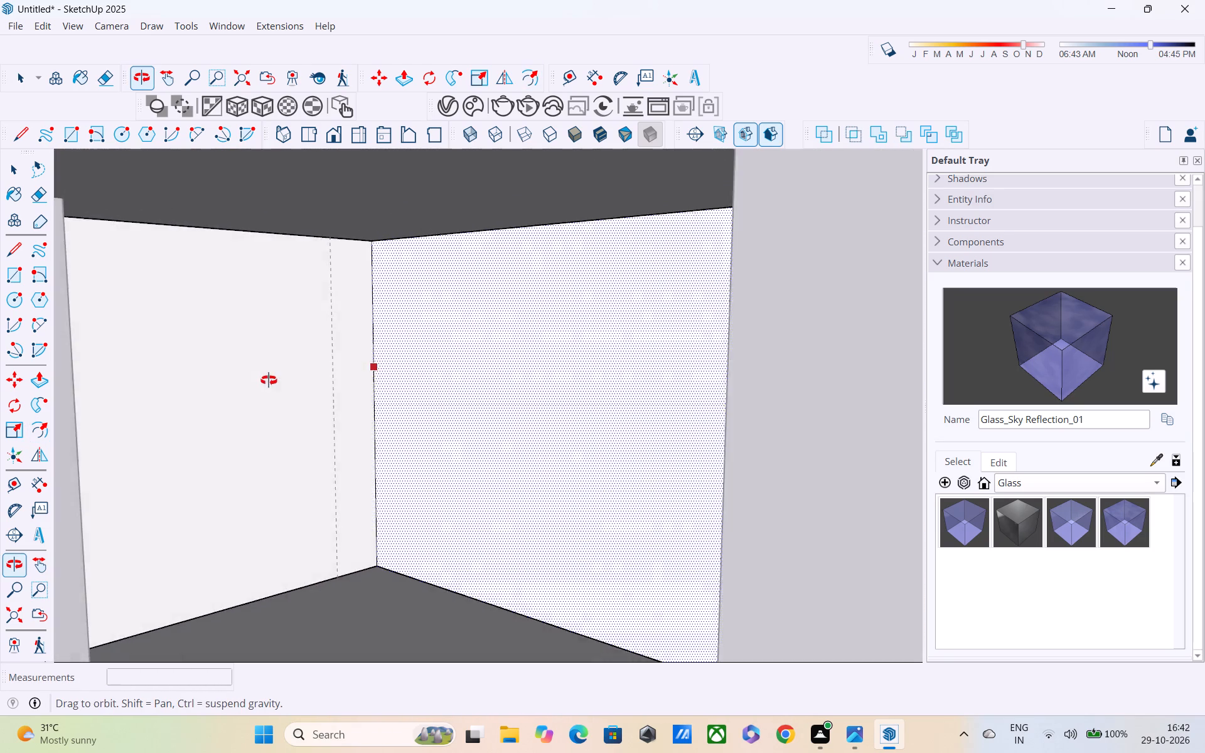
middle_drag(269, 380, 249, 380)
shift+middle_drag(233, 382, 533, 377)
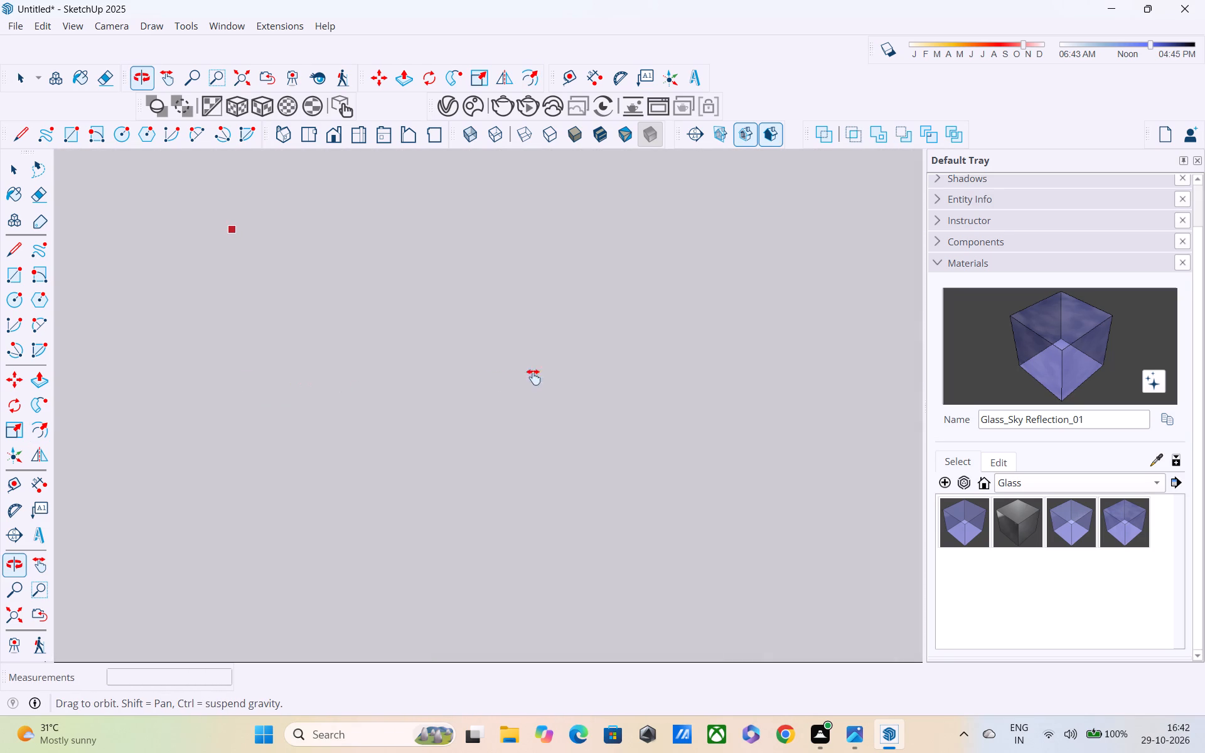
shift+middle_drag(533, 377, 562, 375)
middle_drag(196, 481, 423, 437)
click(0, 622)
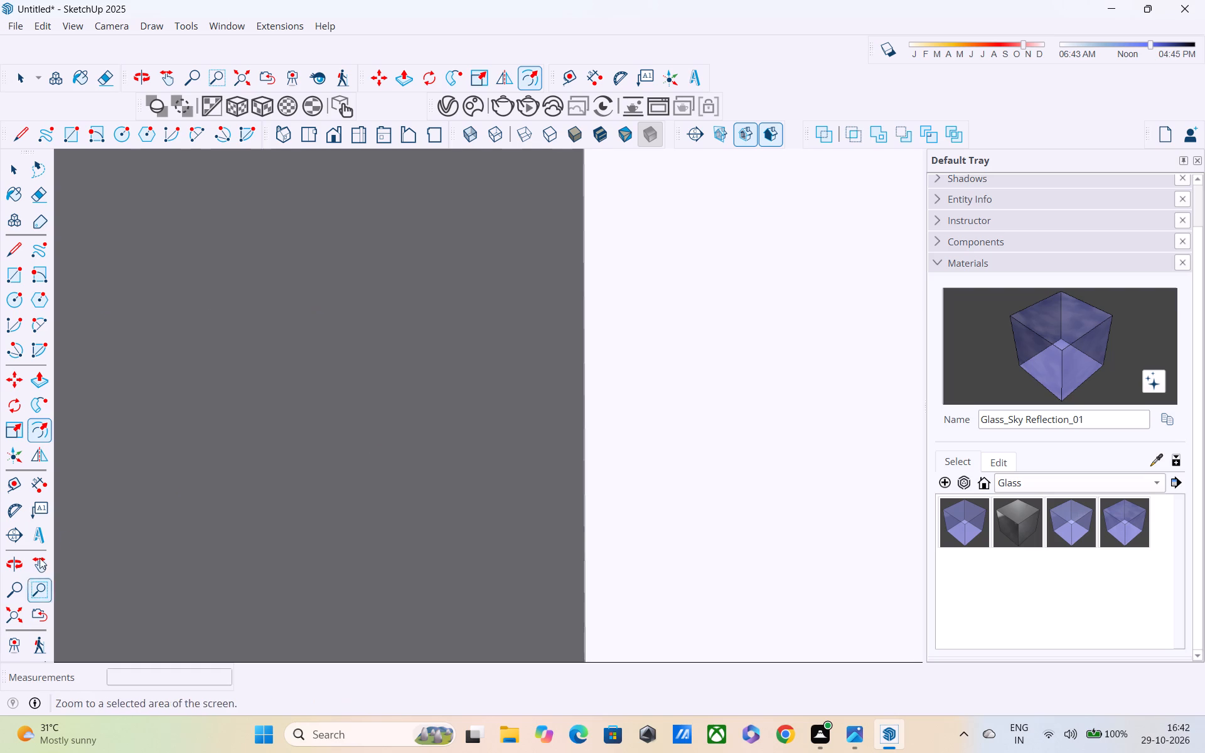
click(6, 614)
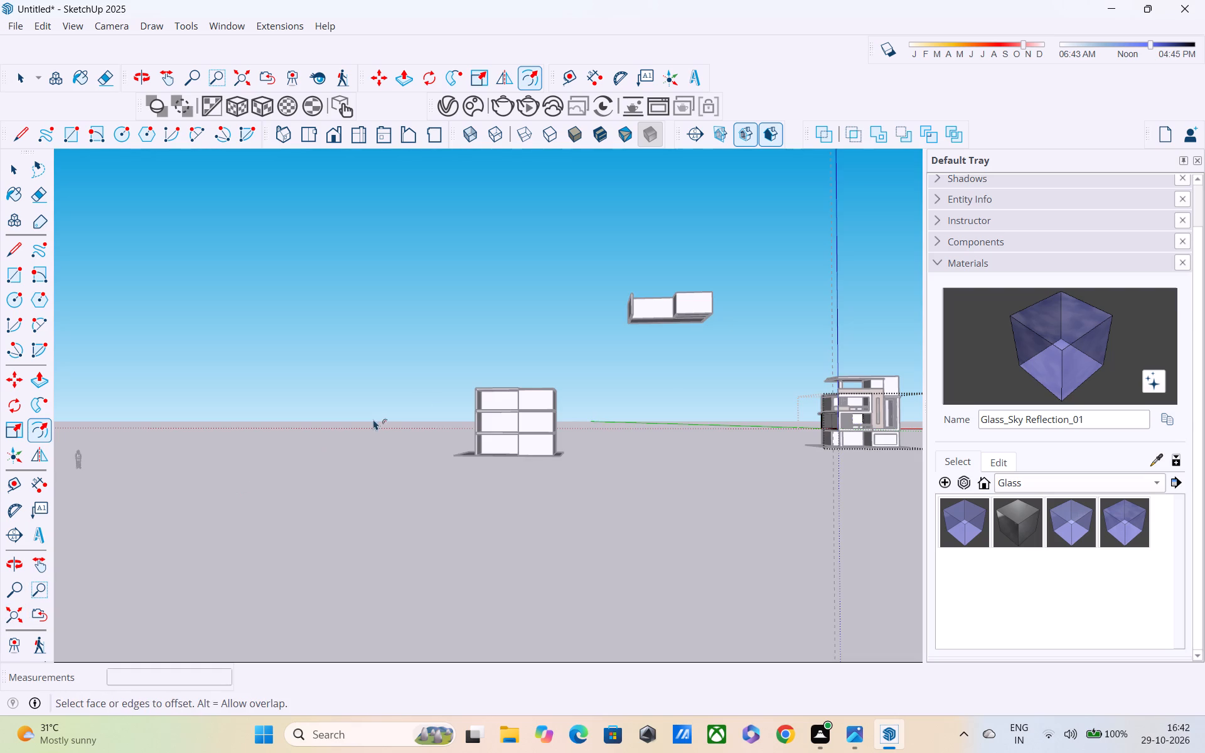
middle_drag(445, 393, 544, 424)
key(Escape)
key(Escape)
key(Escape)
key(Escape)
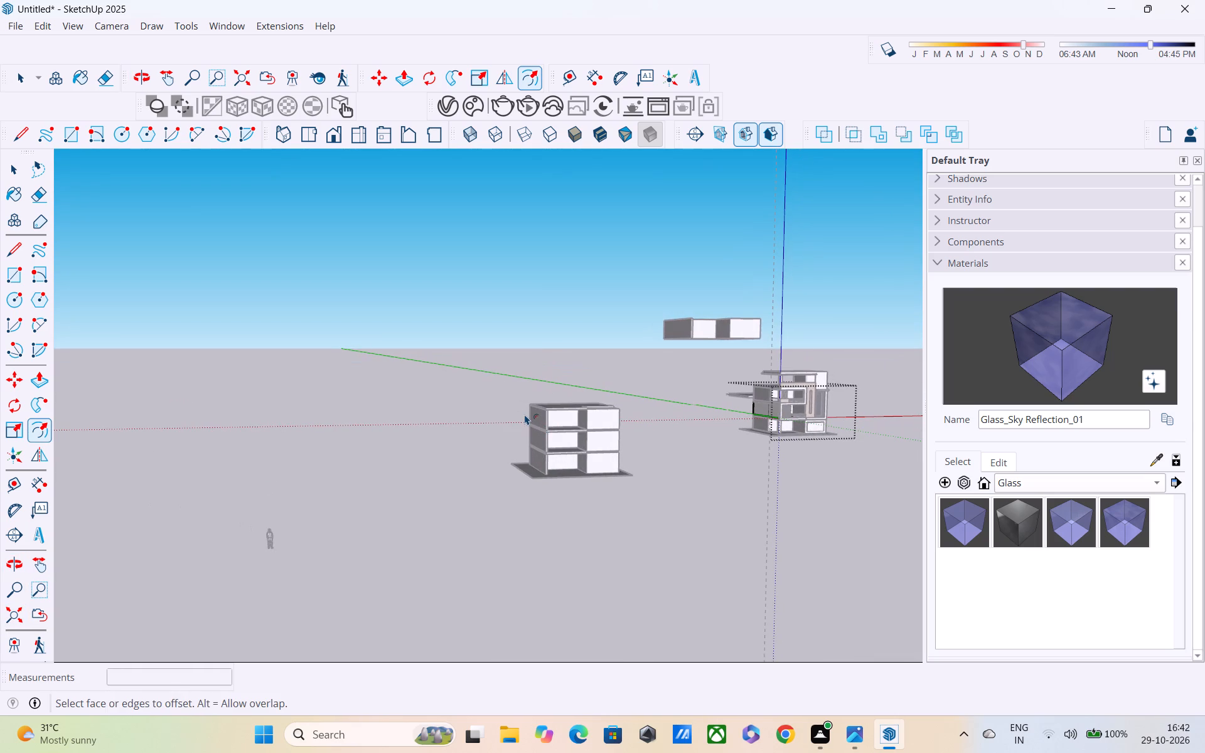
Offset the outline of the middle balcony's side wall face, behind the perforated screen and column, by 1' inward.
key(space)
scroll(670, 369, up, 4)
middle_drag(558, 425, 448, 475)
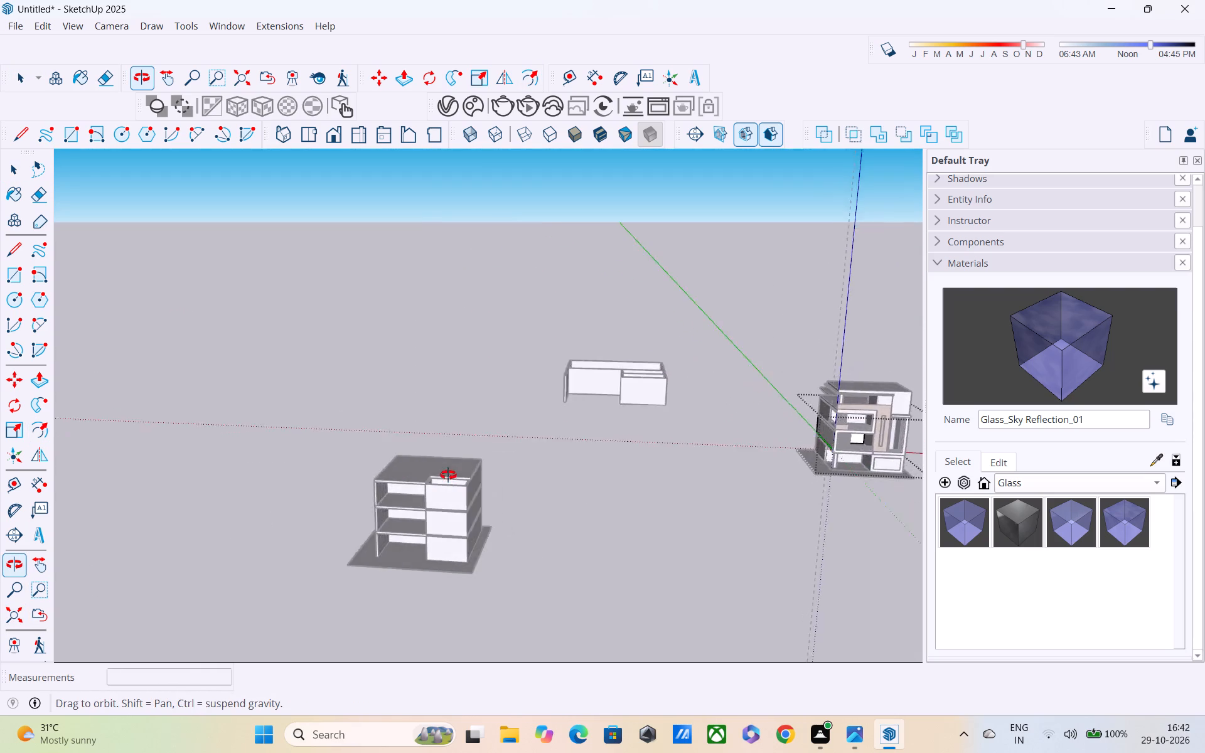
middle_drag(448, 475, 406, 338)
middle_drag(624, 378, 591, 416)
drag(303, 279, 413, 395)
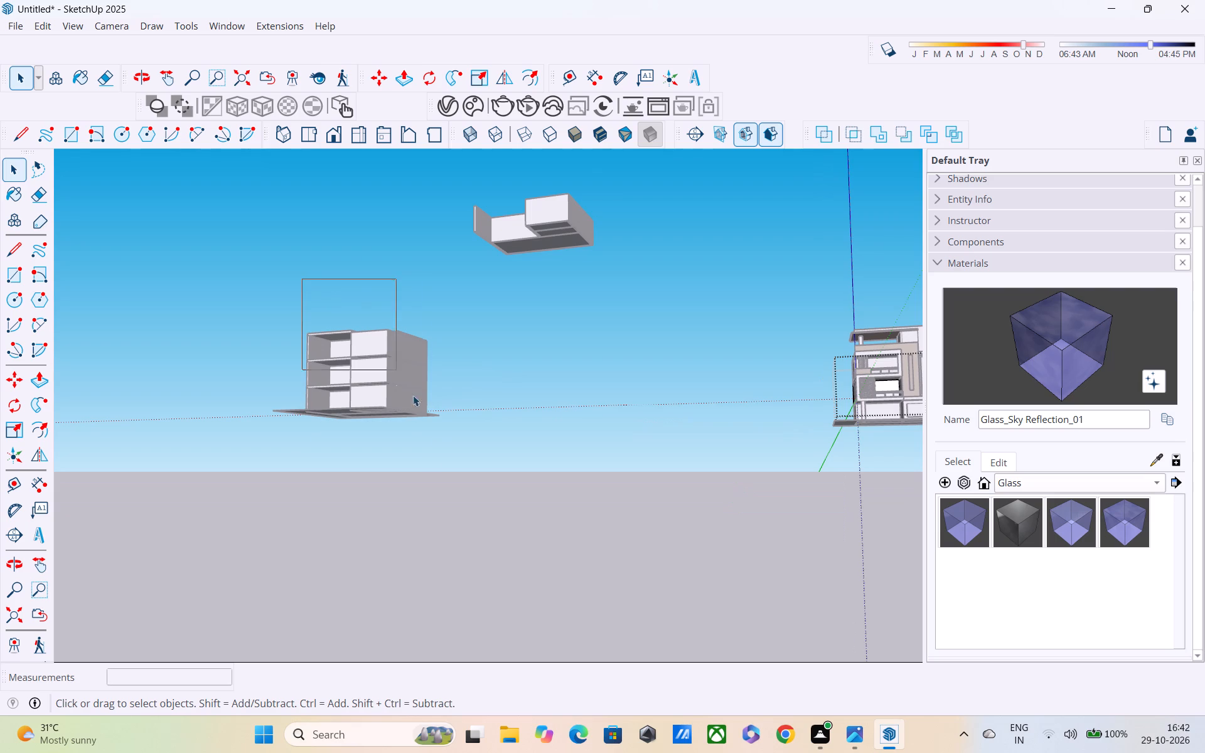
drag(413, 395, 433, 471)
scroll(432, 432, down, 5)
scroll(752, 397, up, 6)
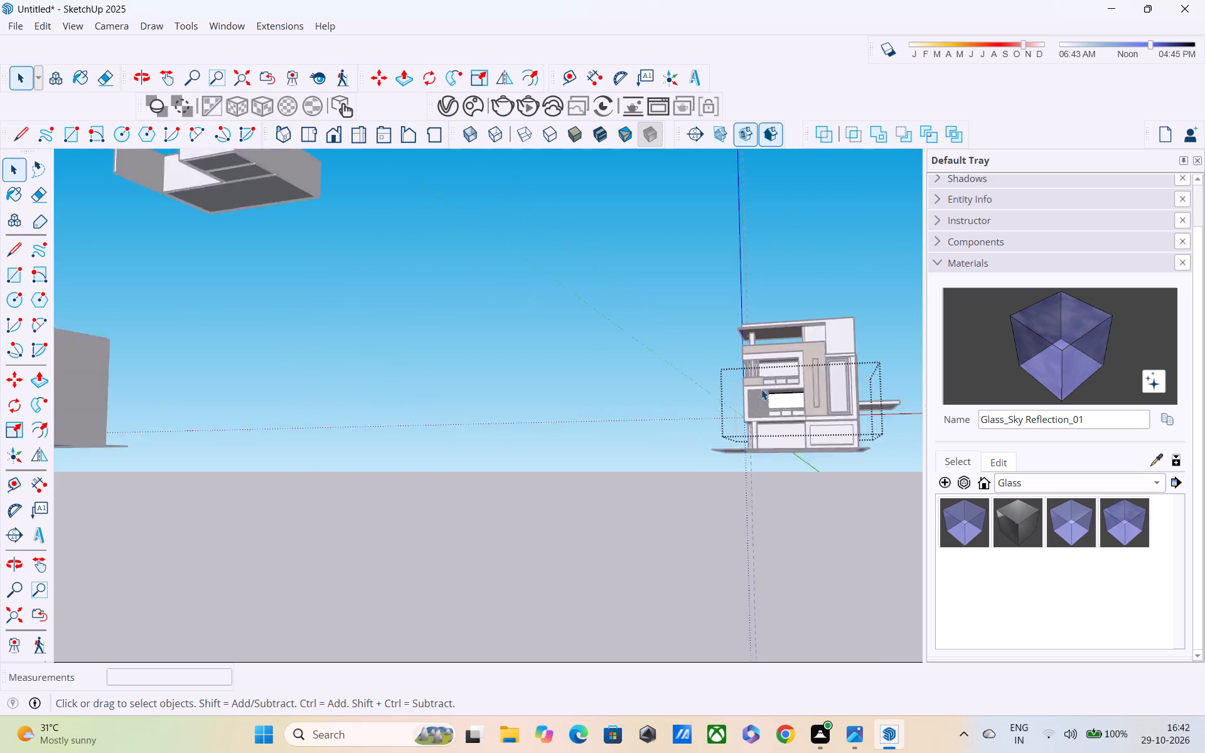
scroll(761, 389, up, 8)
middle_drag(763, 375, 604, 371)
scroll(821, 456, up, 8)
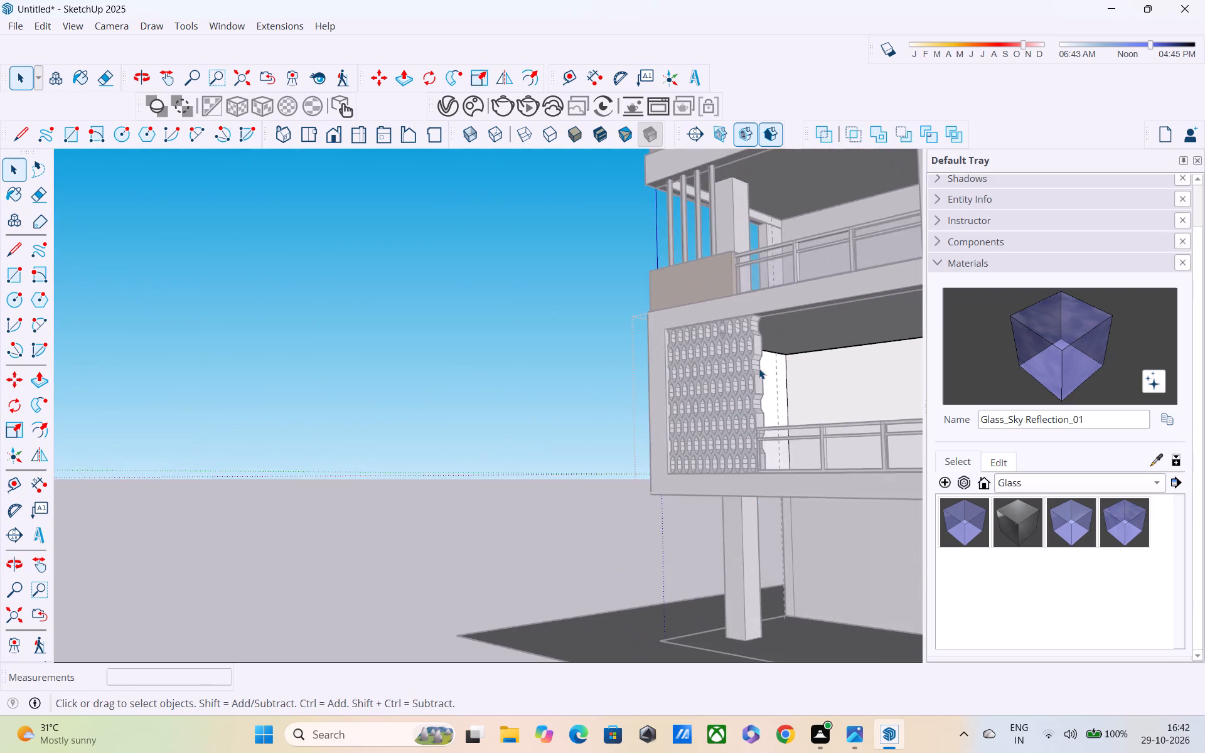
scroll(759, 368, up, 9)
middle_drag(775, 366, 521, 374)
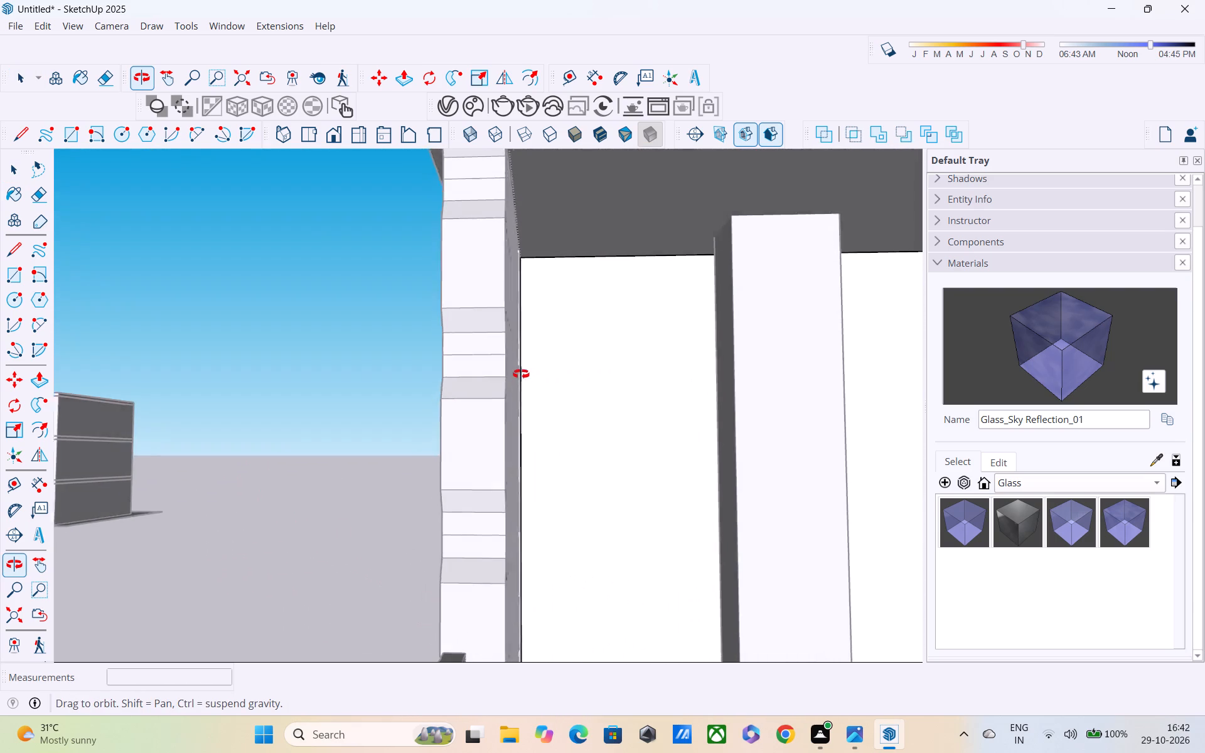
middle_drag(521, 374, 511, 371)
double_click(614, 393)
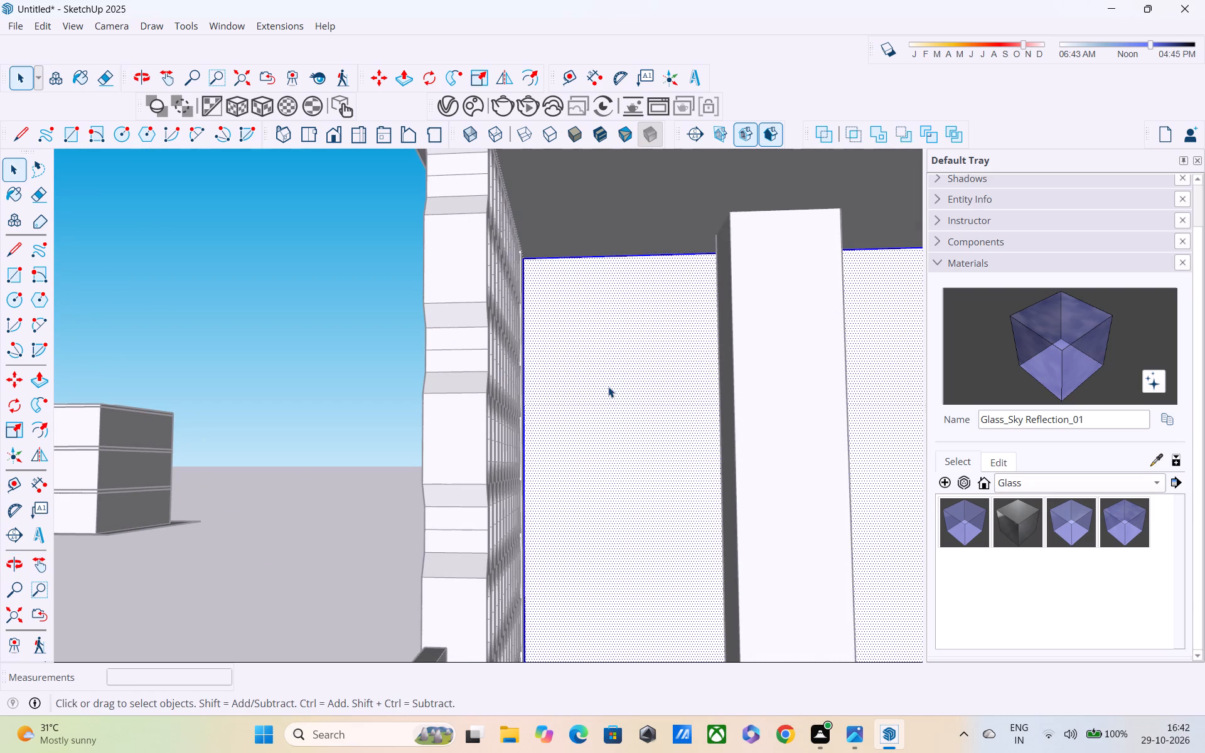
key(f)
click(623, 401)
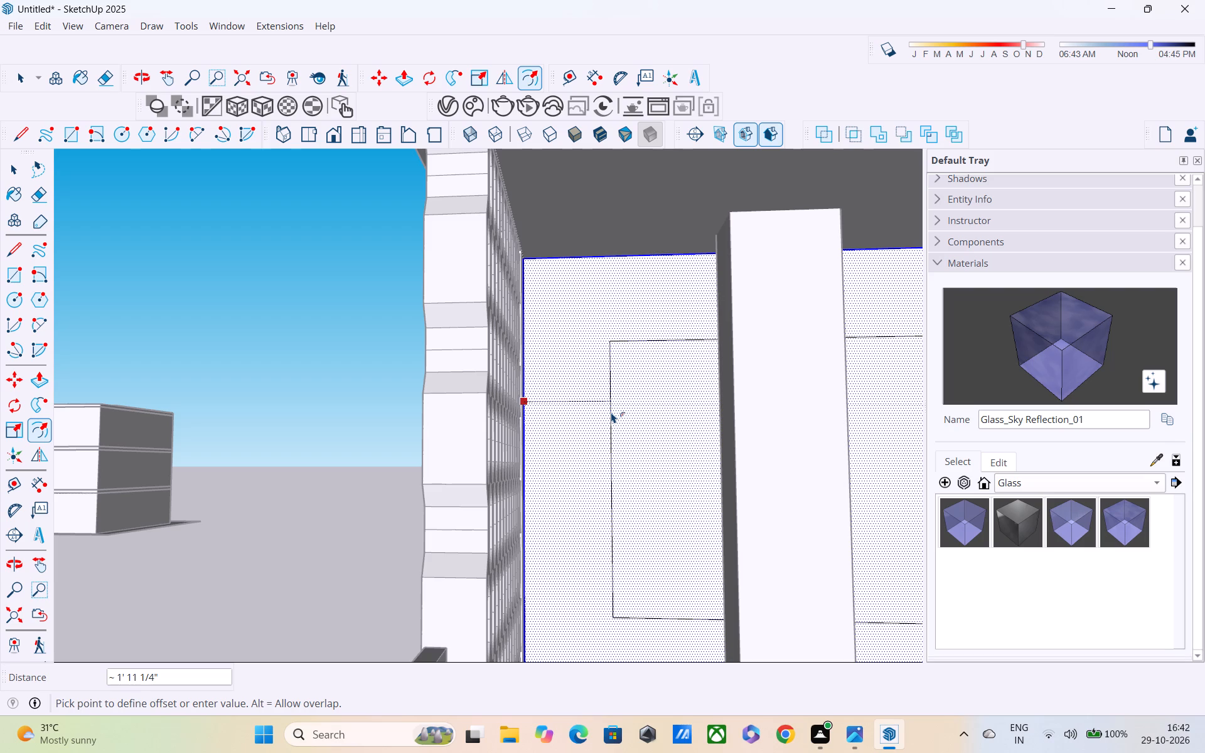
text(1')
key(Return)
Delete the offset outline's vertical edge nearest the corner with the balcony's rear wall.
scroll(602, 430, down, 2)
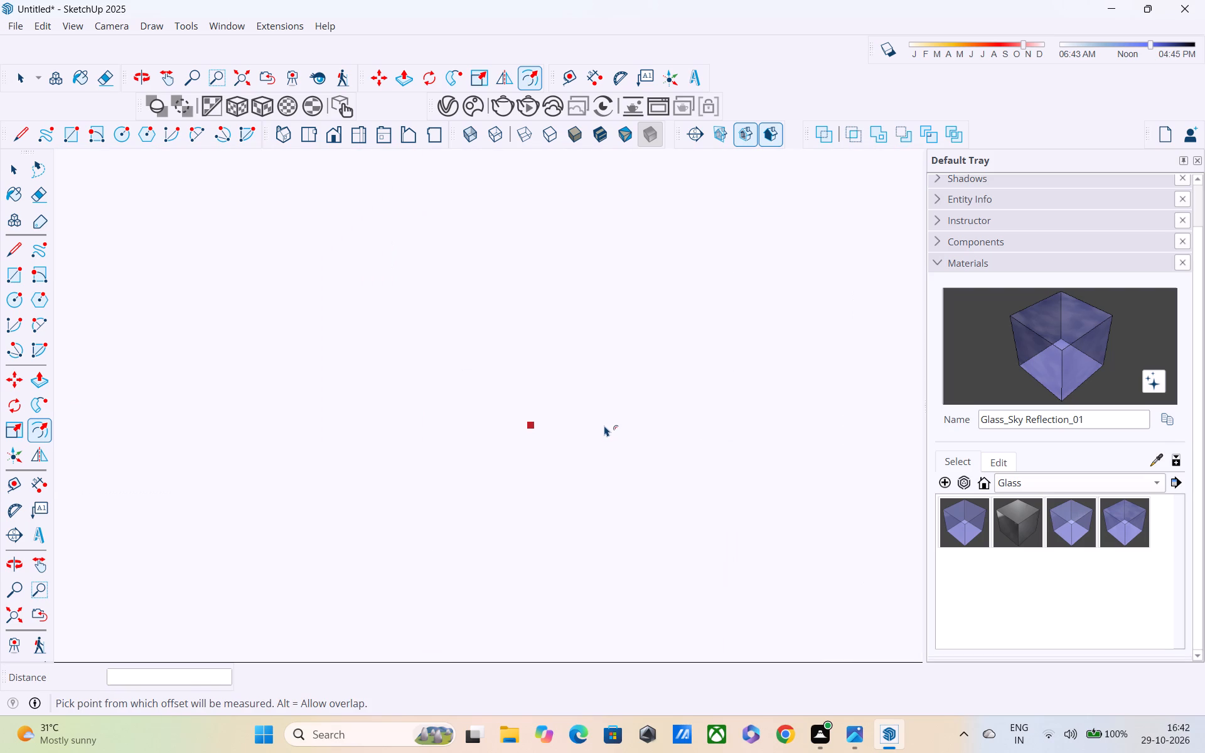
middle_drag(128, 568, 690, 559)
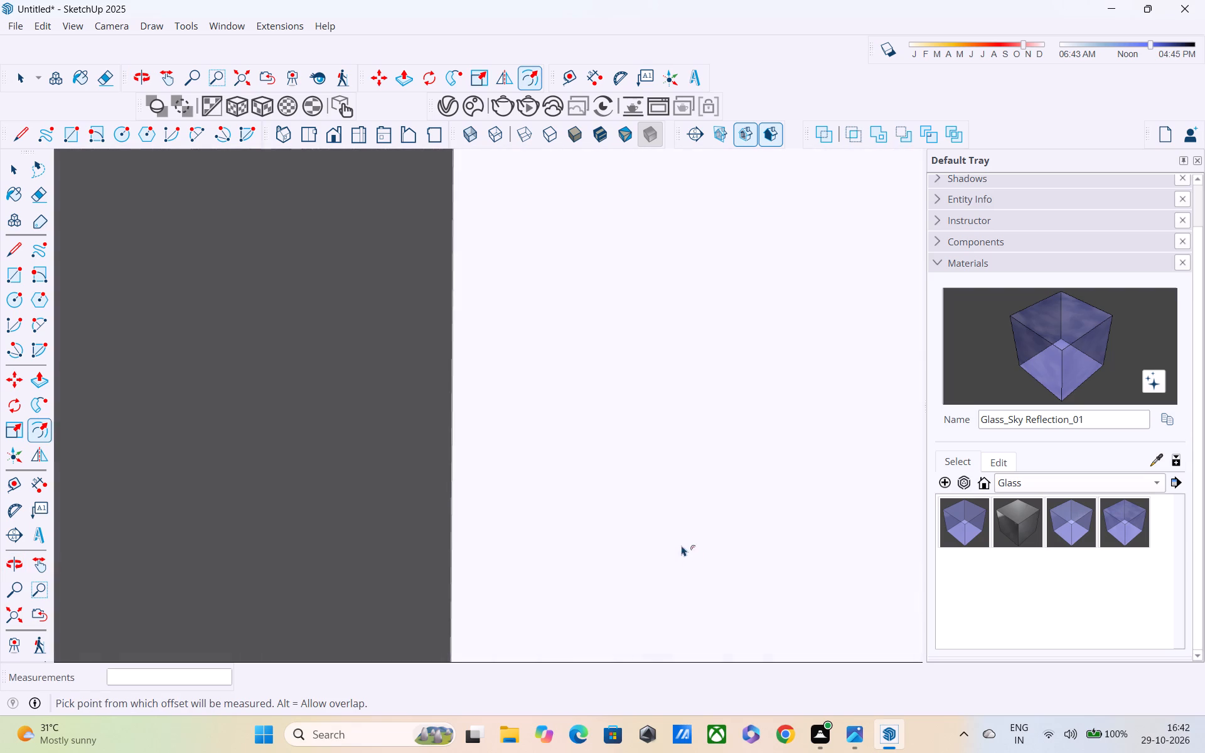
scroll(682, 545, down, 5)
click(22, 618)
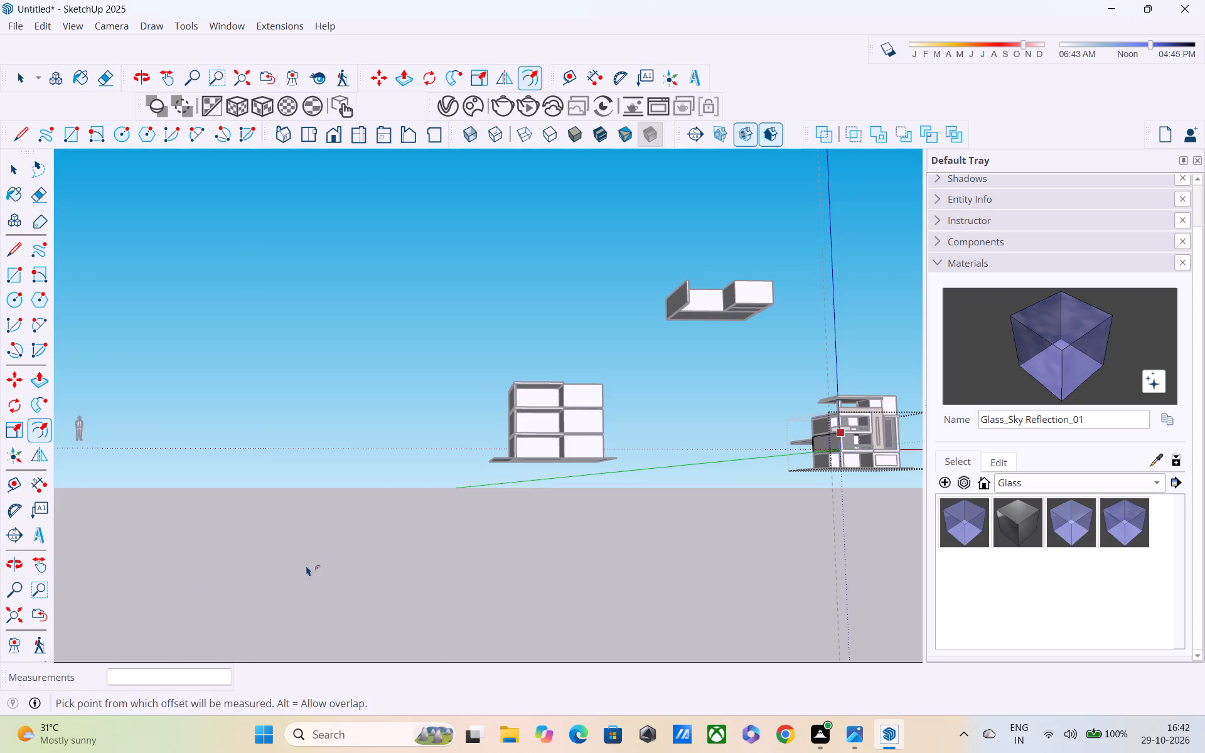
scroll(858, 441, up, 11)
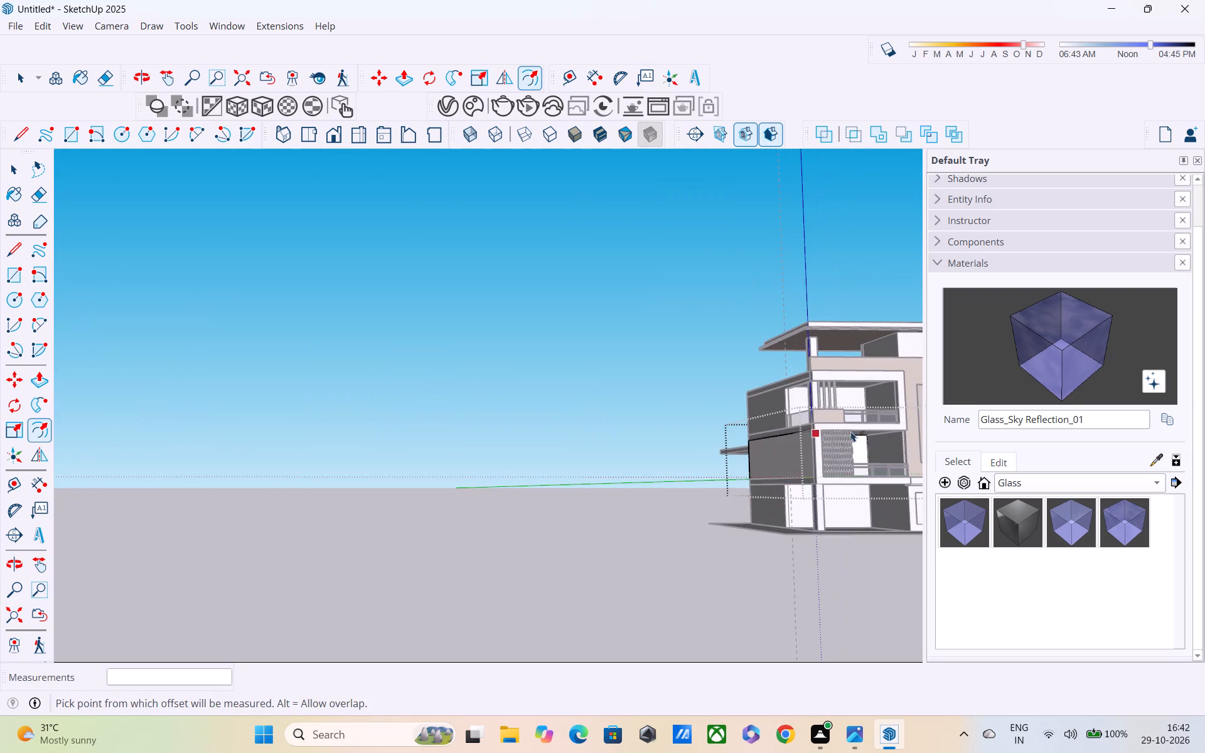
middle_drag(851, 437, 720, 454)
scroll(862, 461, up, 3)
shift+middle_drag(877, 470, 697, 469)
shift+scroll(835, 469, up, 1)
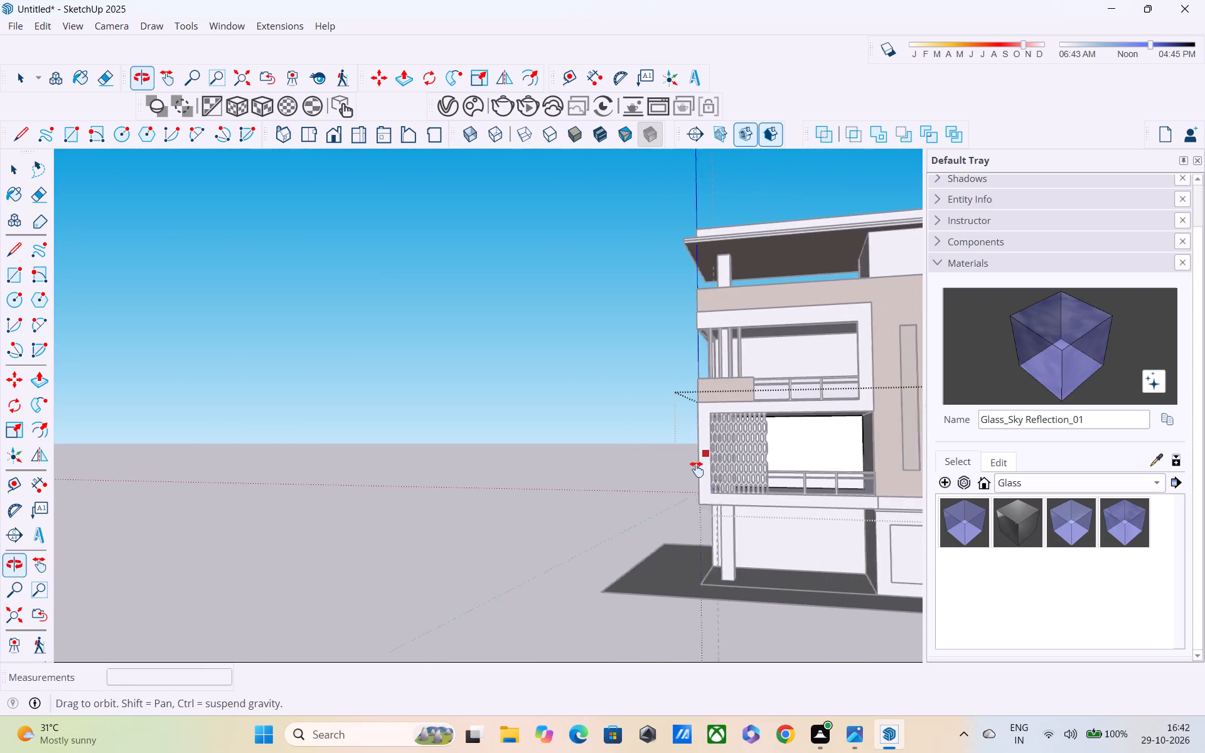
shift+middle_drag(697, 469, 547, 466)
middle_drag(768, 432, 648, 434)
shift+scroll(674, 441, up, 9)
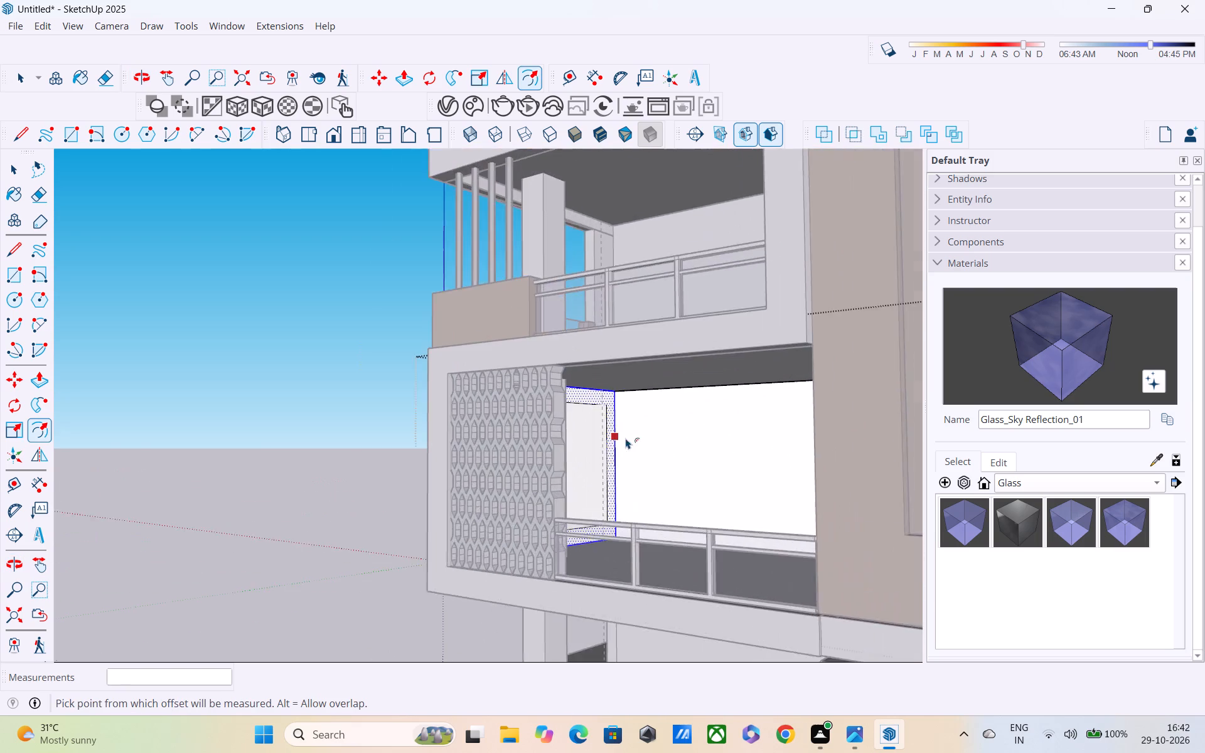
shift+scroll(626, 438, up, 6)
scroll(582, 419, up, 3)
middle_drag(583, 419, 506, 402)
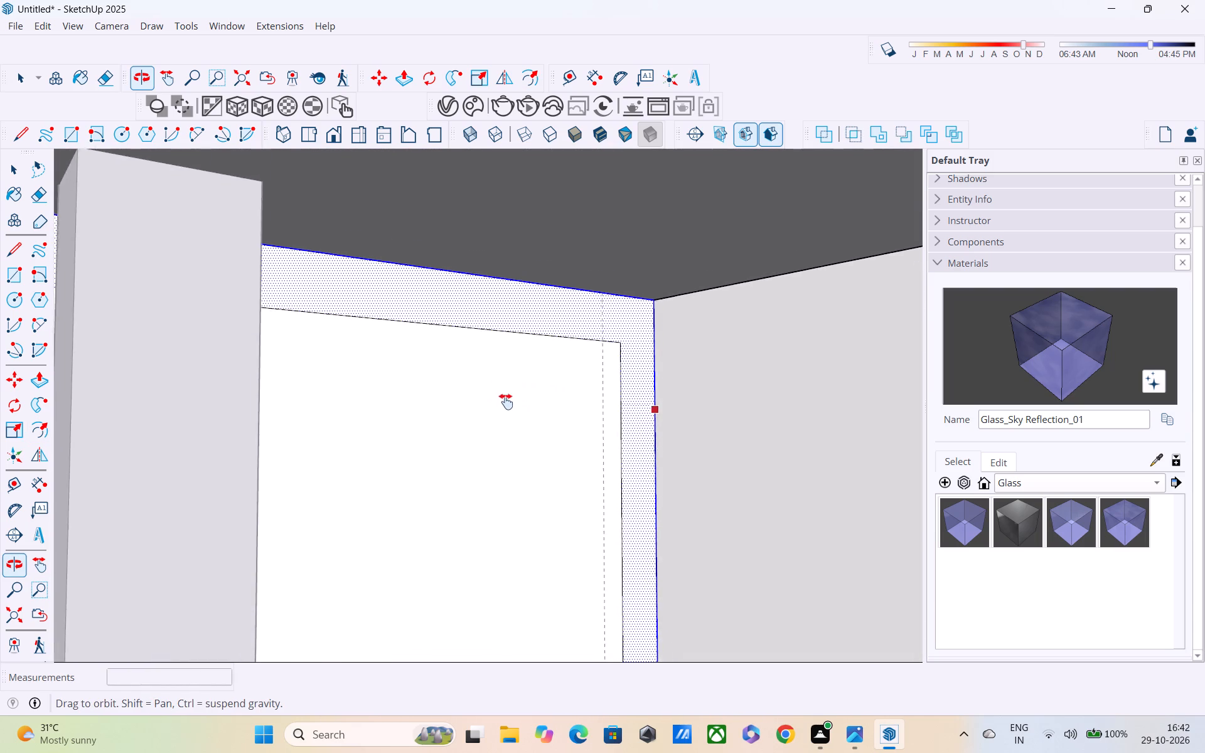
middle_drag(506, 402, 525, 353)
key(space)
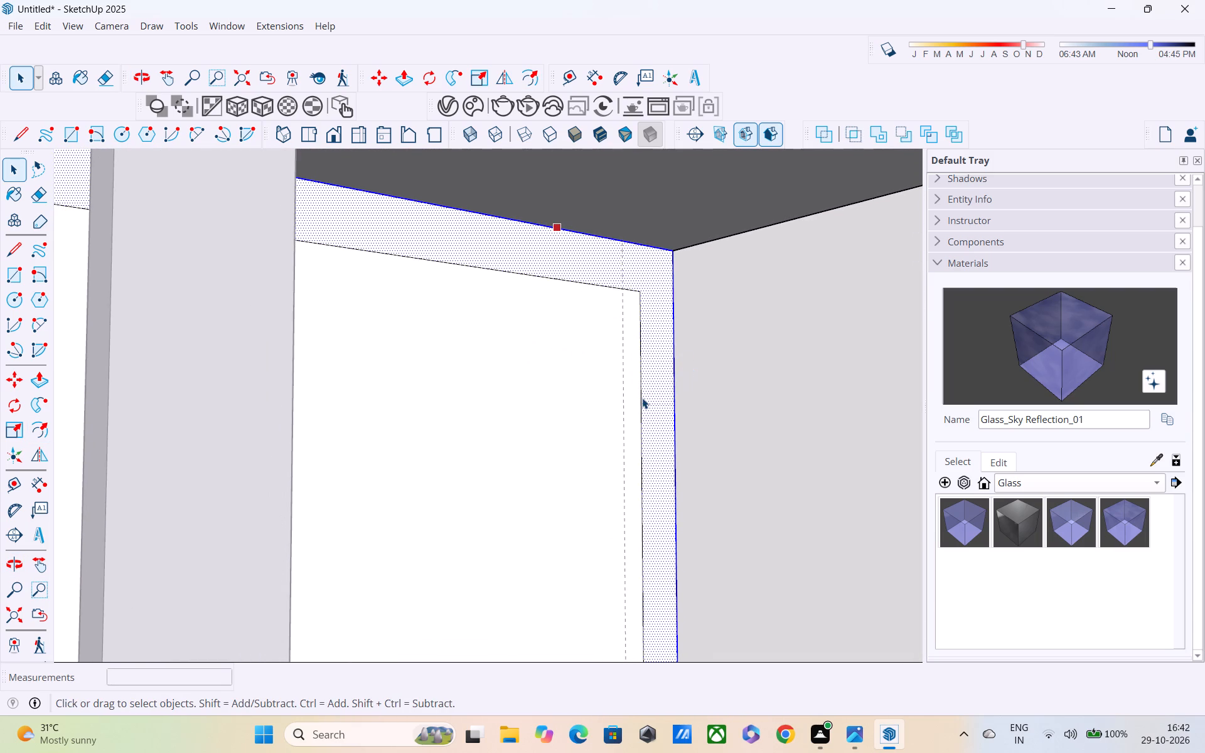
click(641, 398)
key(Delete)
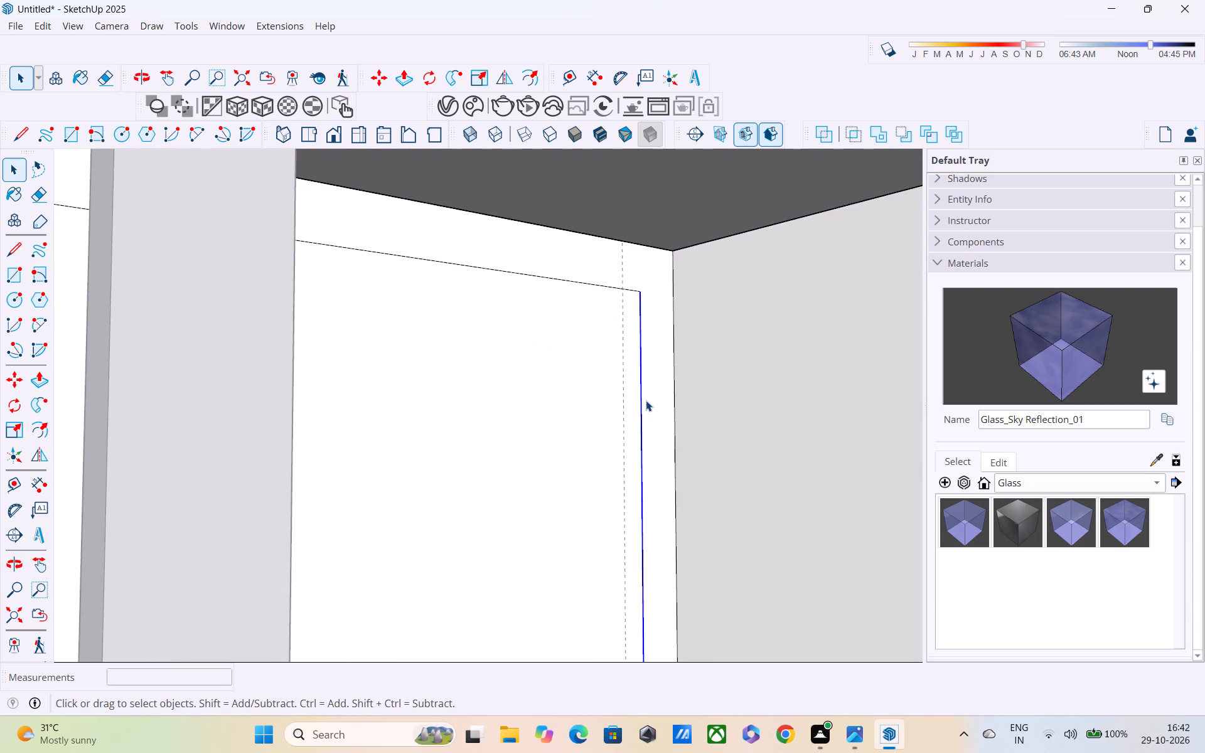
Draw a vertical line between the outline's top and bottom edges, set farther in from the rear corner.
key(l)
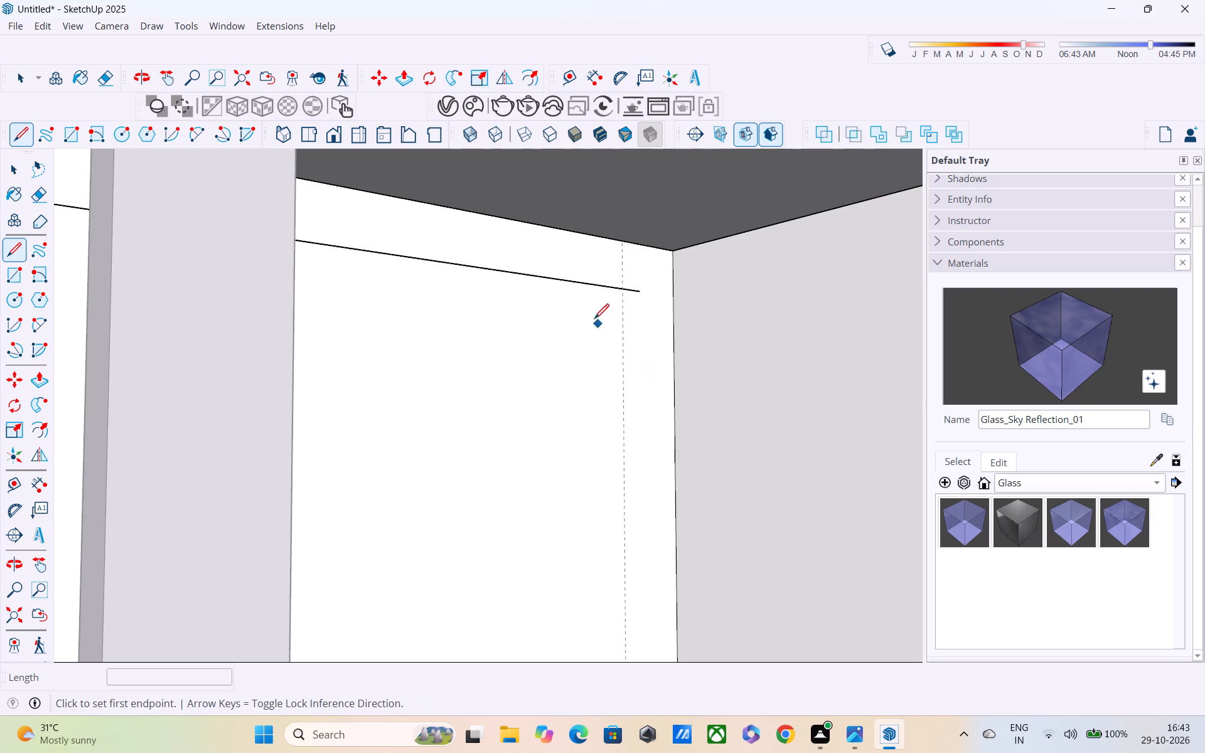
click(542, 279)
middle_drag(535, 437, 498, 254)
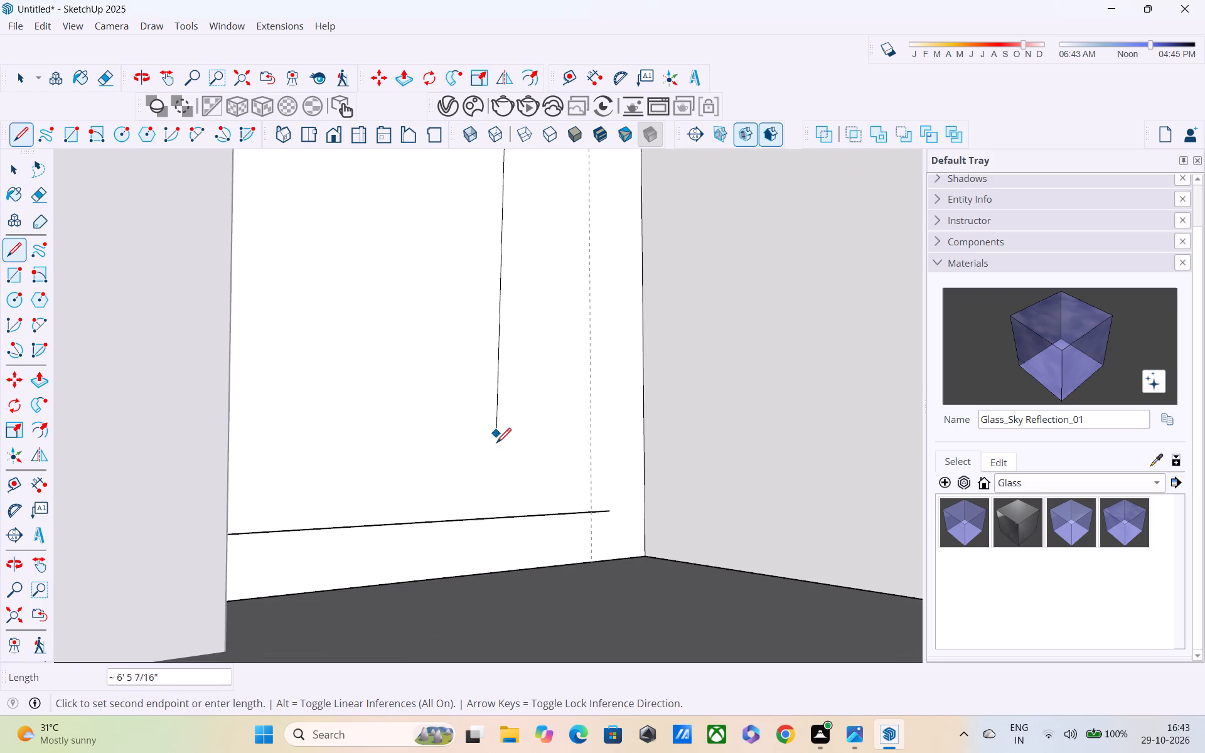
click(506, 517)
key(space)
Erase the leftover top and bottom edge stubs between the new vertical line and the rear corner.
scroll(506, 517, down, 4)
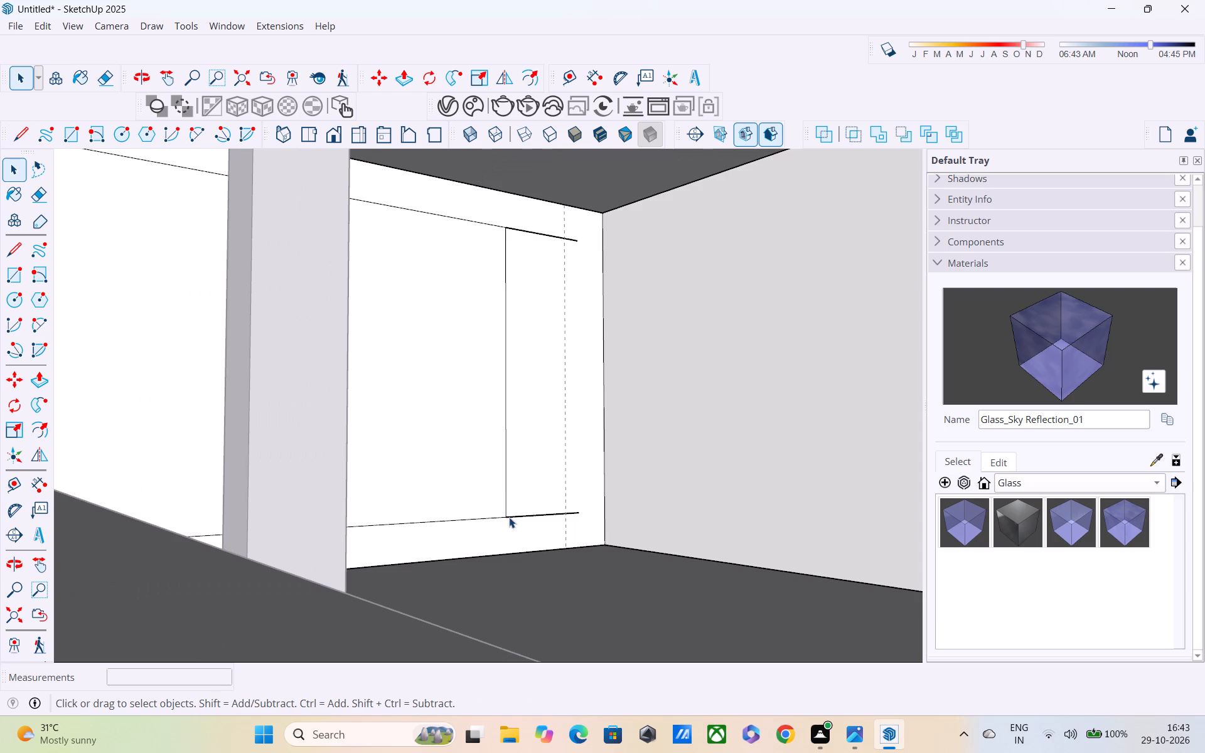
key(e)
drag(553, 221, 542, 296)
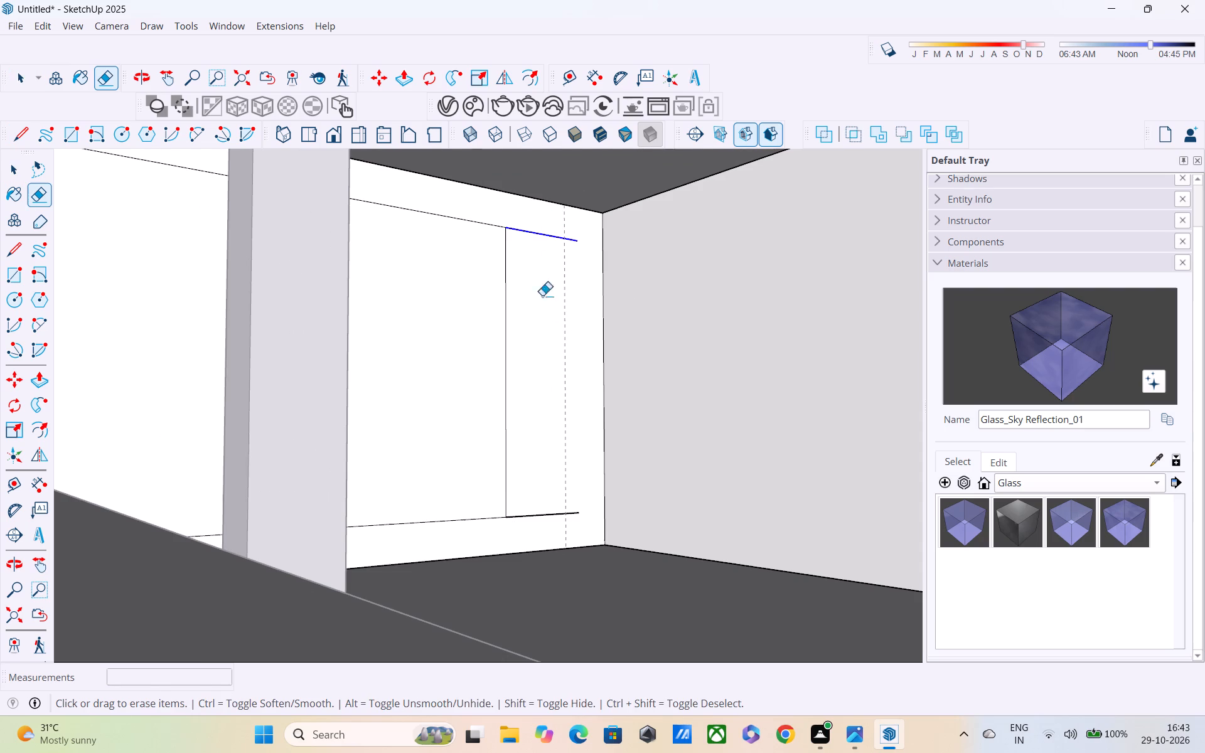
drag(542, 296, 553, 531)
drag(571, 383, 571, 390)
drag(571, 390, 559, 406)
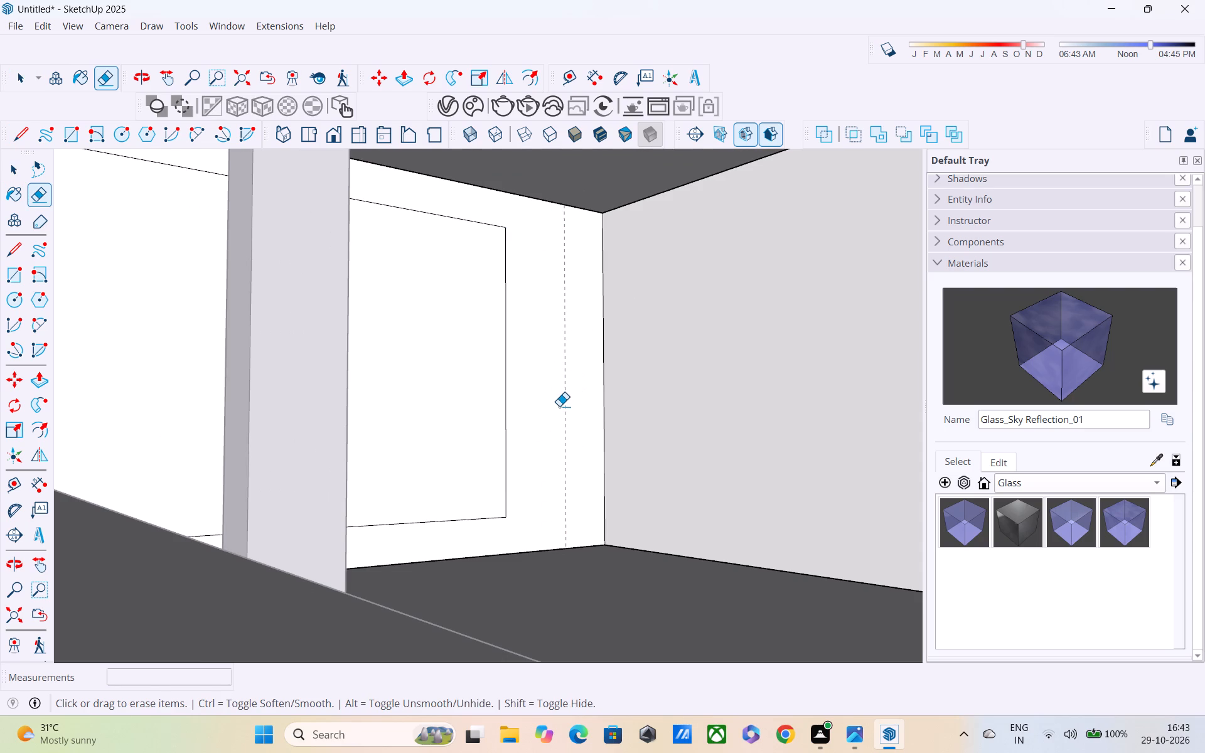
drag(559, 406, 557, 410)
click(565, 369)
Push the outlined panel 9" through the side wall to cut a window opening.
key(p)
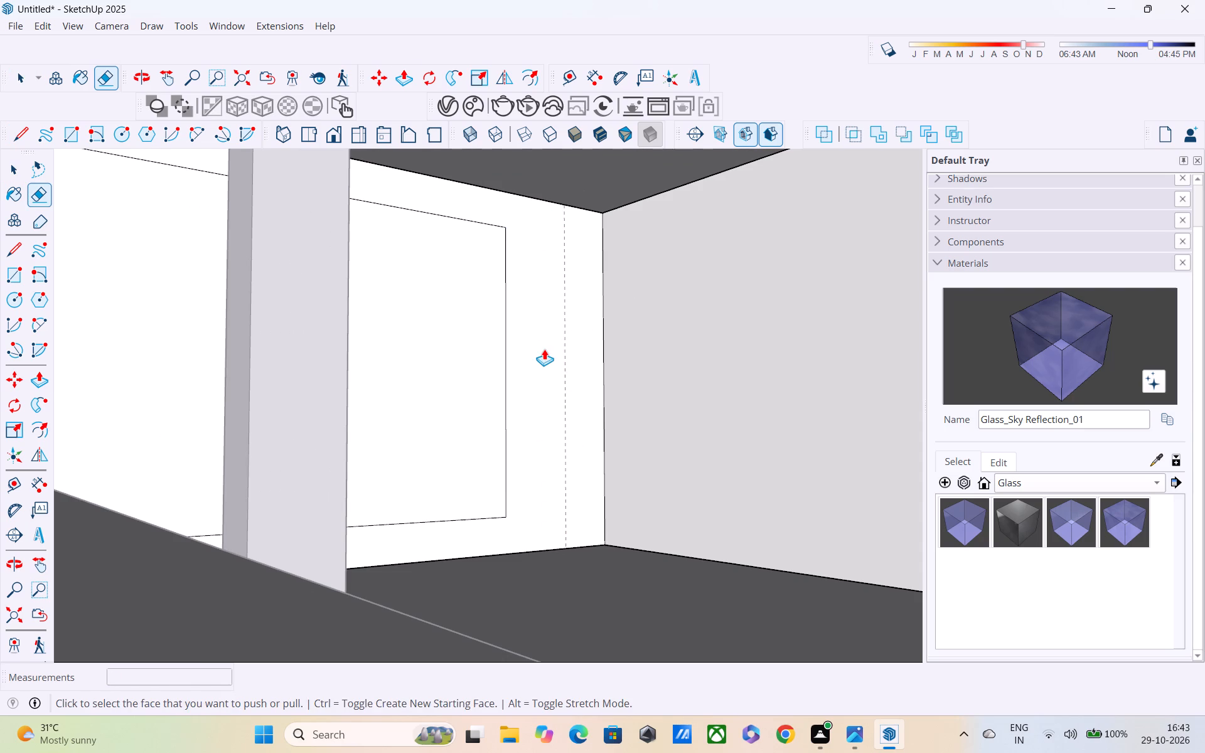
click(451, 354)
click(414, 353)
Push/Pull the opening's jamb nearest the perforated screen inward by about 1' 1 5/8" to narrow the opening.
scroll(411, 355, down, 1)
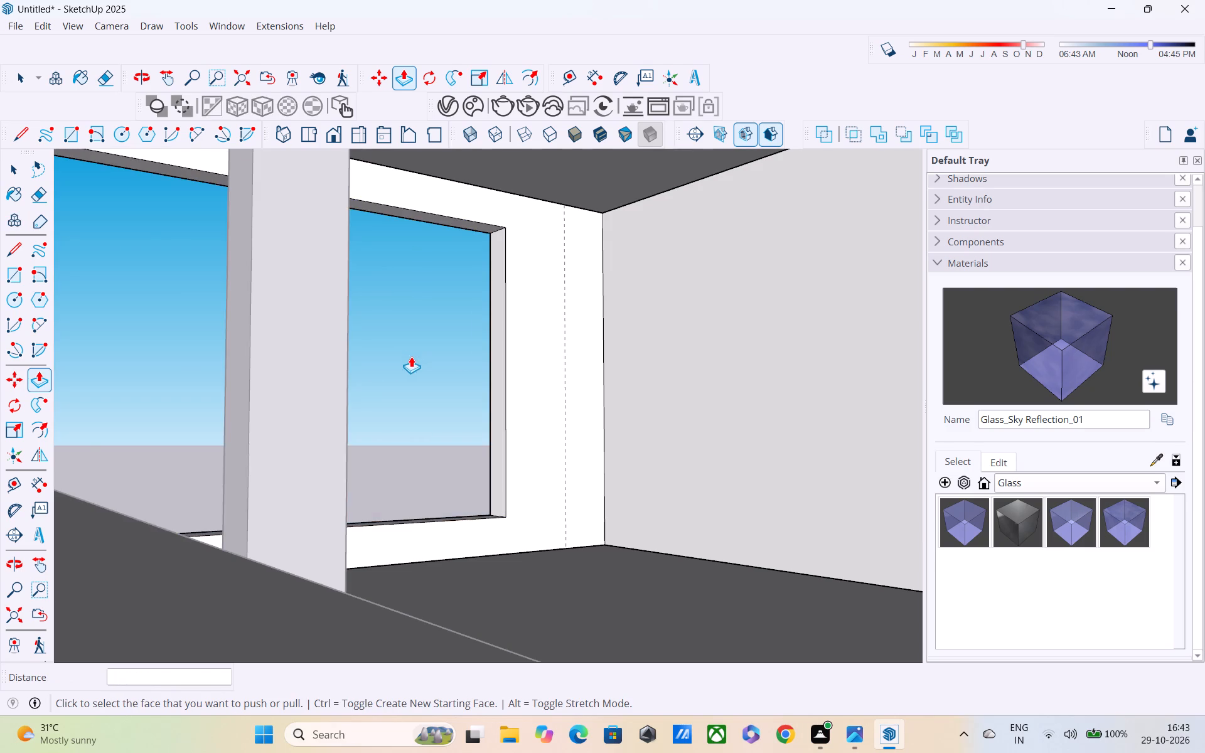
scroll(411, 356, down, 2)
middle_drag(412, 380, 883, 440)
scroll(547, 424, down, 1)
middle_drag(544, 424, 834, 456)
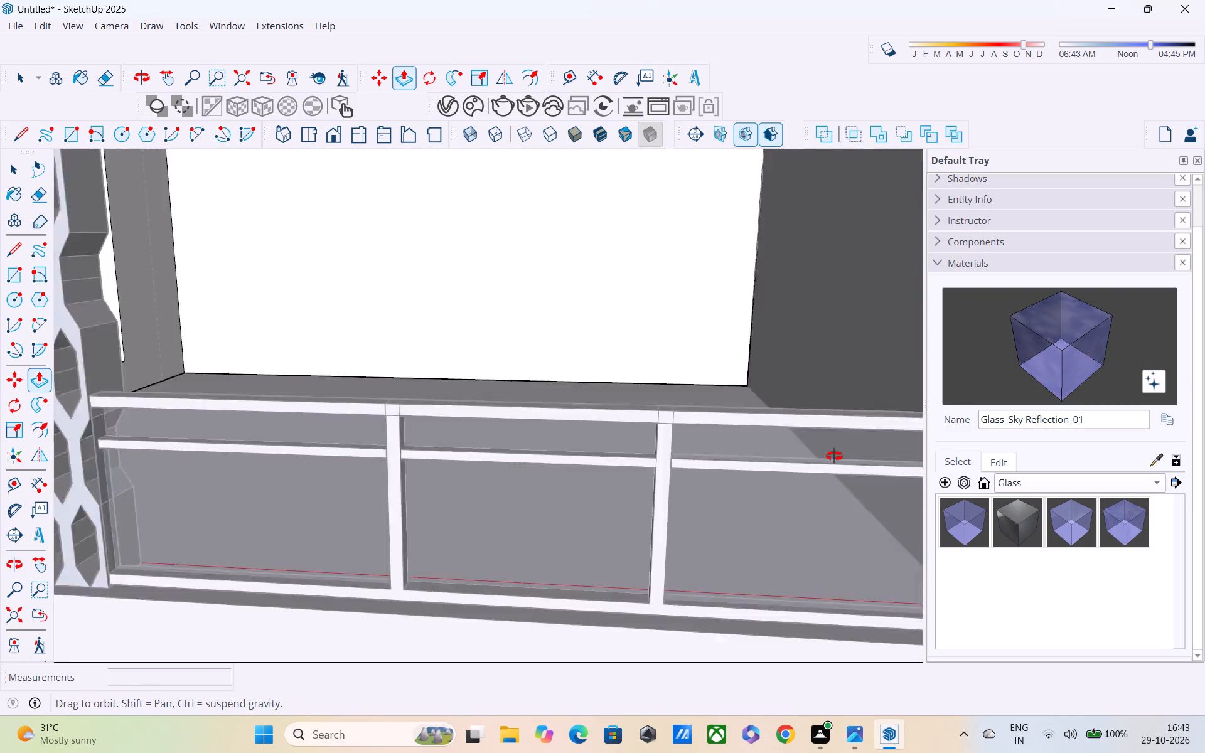
middle_drag(834, 456, 1019, 424)
shift+scroll(560, 423, down, 3)
middle_drag(315, 489, 881, 407)
scroll(881, 407, up, 1)
scroll(719, 409, down, 4)
middle_drag(518, 446, 1041, 404)
scroll(1026, 402, up, 1)
shift+middle_drag(963, 407, 860, 511)
middle_drag(738, 469, 698, 584)
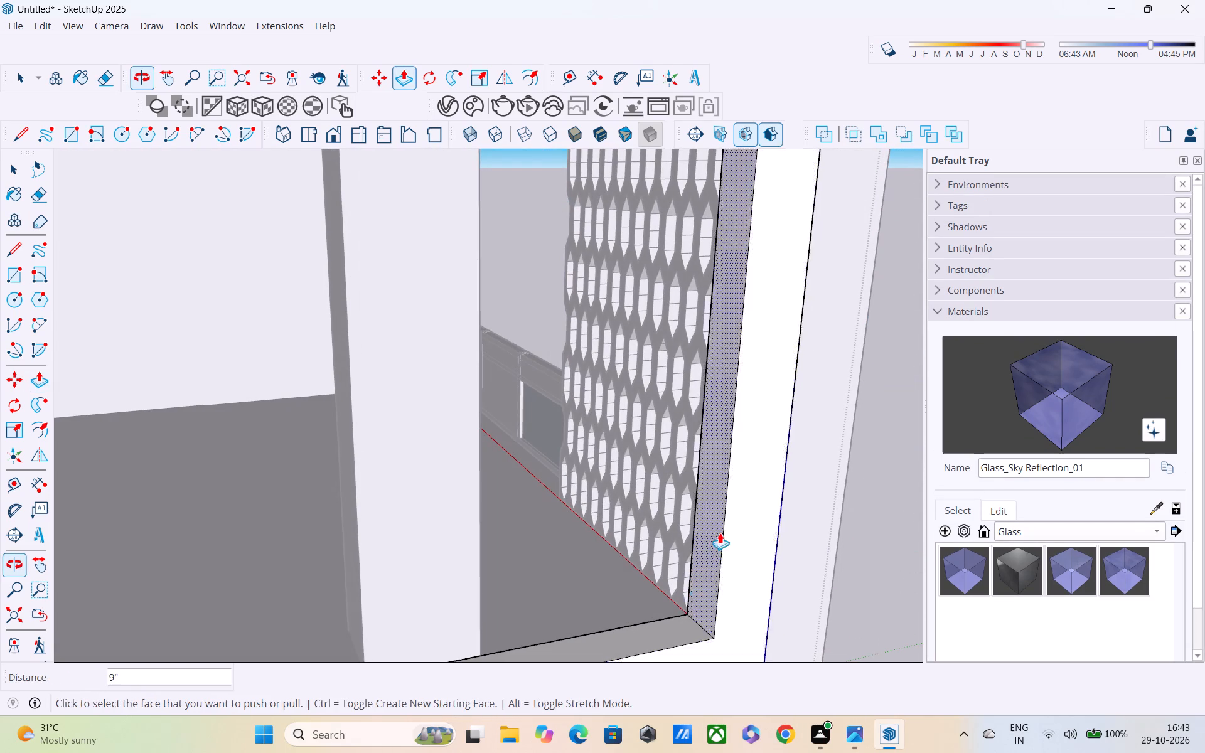
key(space)
scroll(710, 479, down, 1)
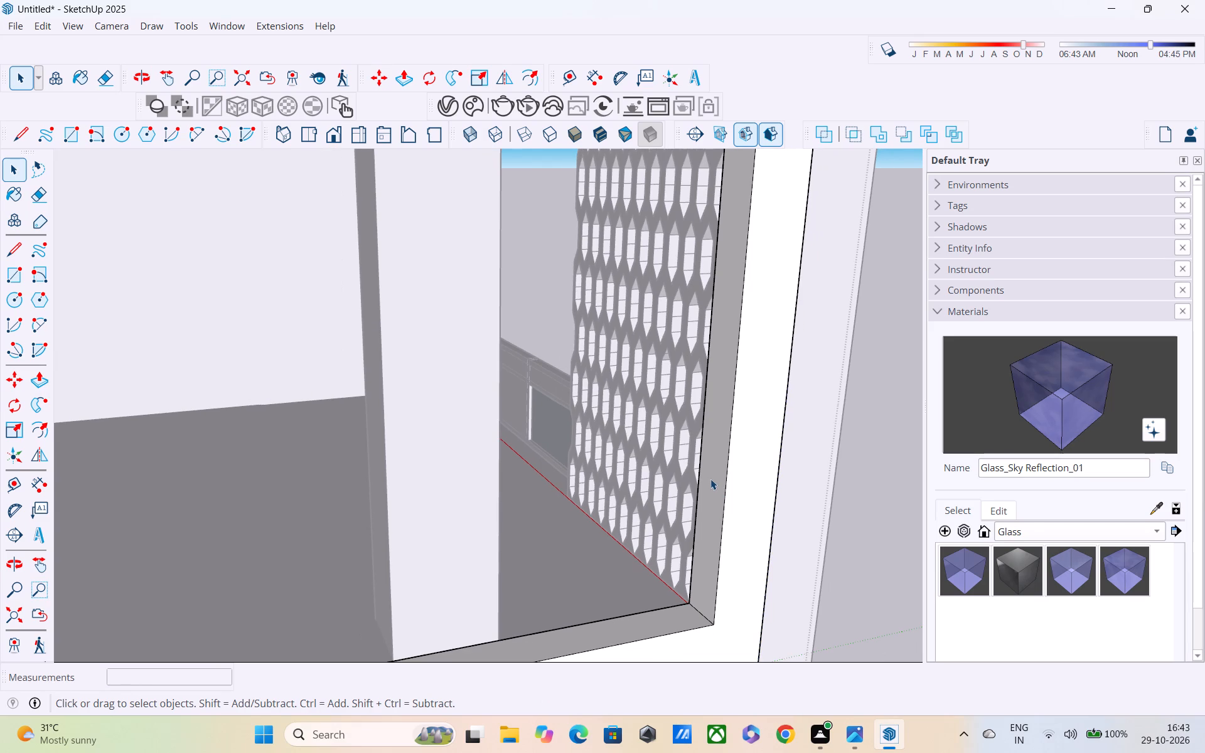
key(p)
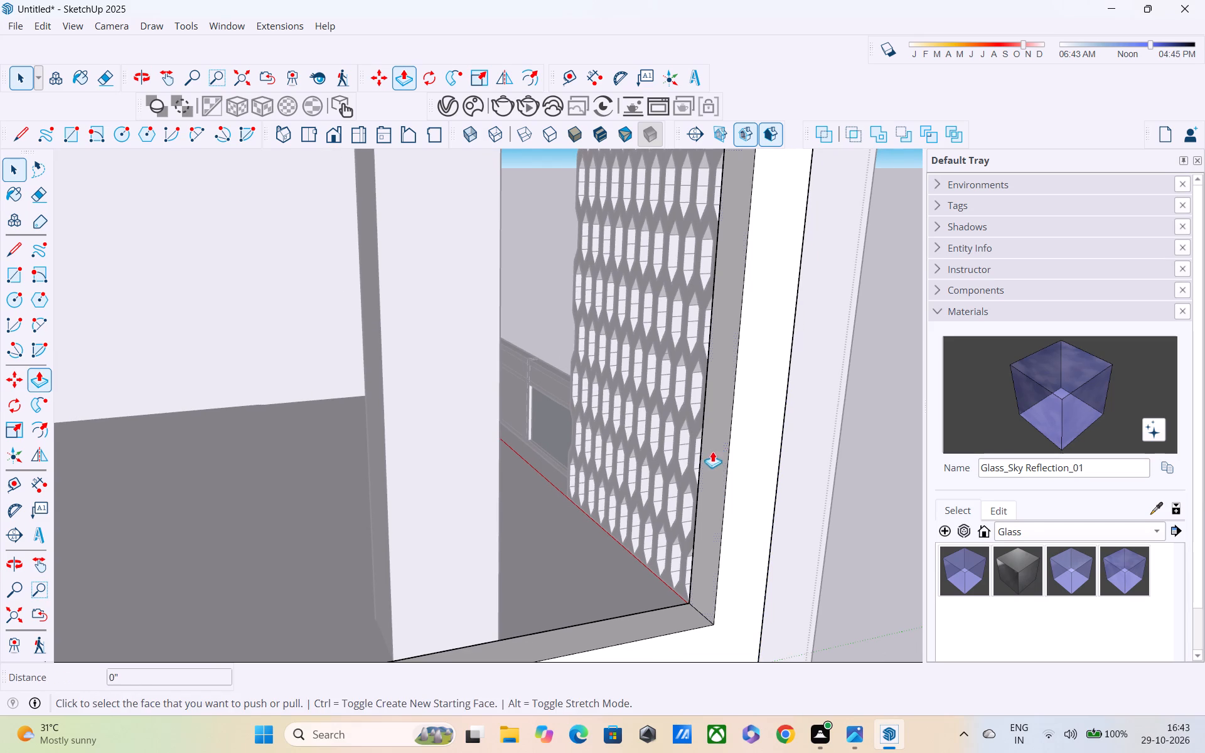
click(716, 434)
click(662, 484)
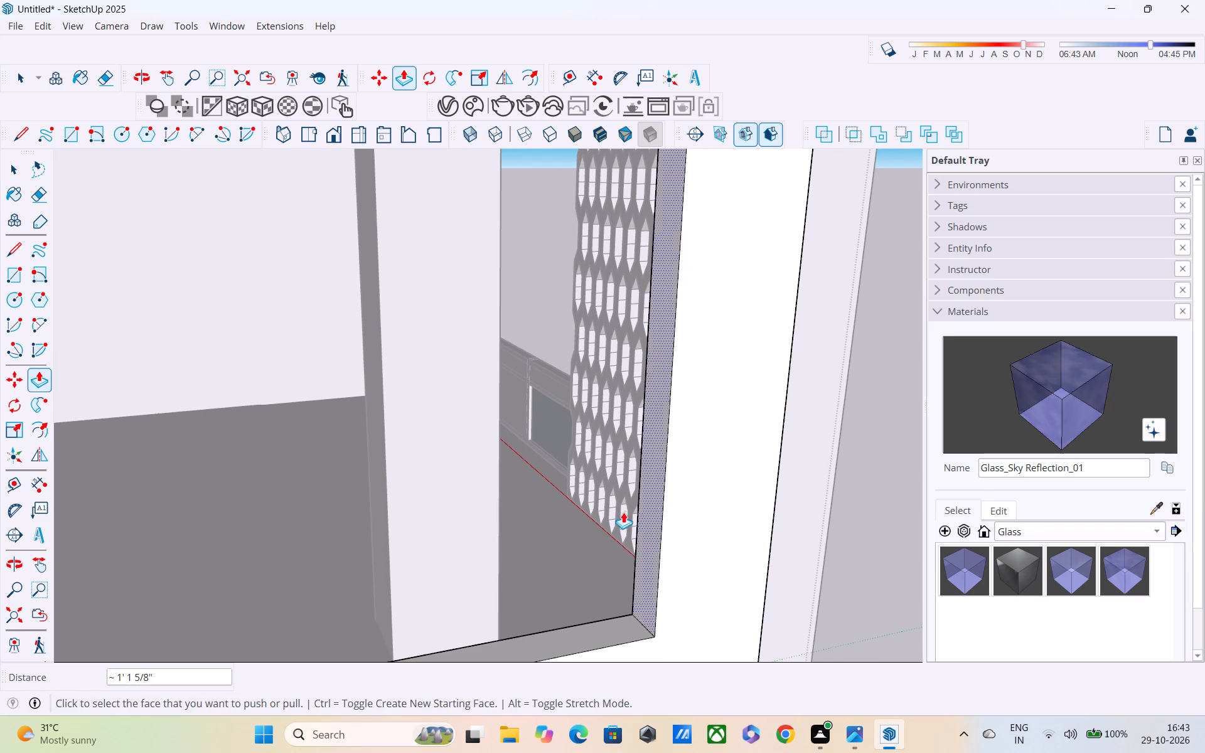
Push/Pull the opening's jamb farthest from the perforated screen outward by about 10 5/8" to widen the opening.
shift+middle_drag(623, 512, 860, 432)
scroll(849, 432, down, 3)
middle_drag(845, 435, 653, 446)
shift+middle_drag(592, 461, 702, 424)
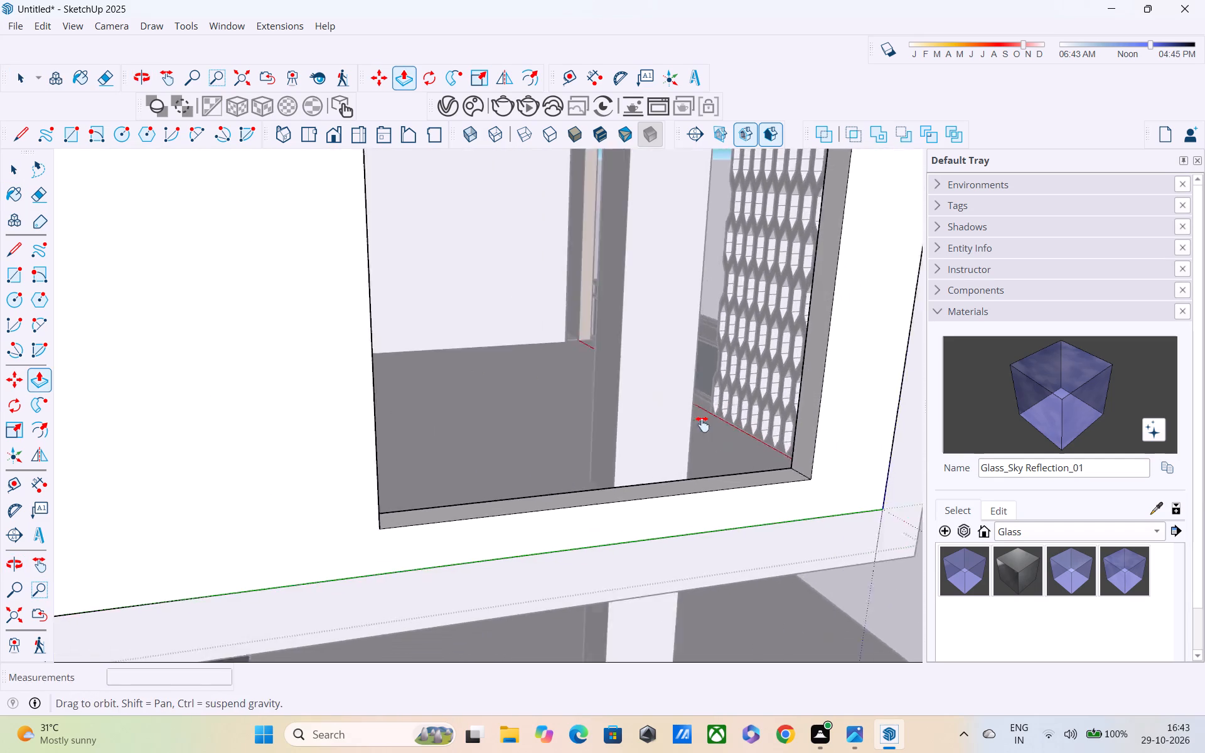
shift+middle_drag(702, 424, 774, 403)
middle_drag(623, 403, 777, 388)
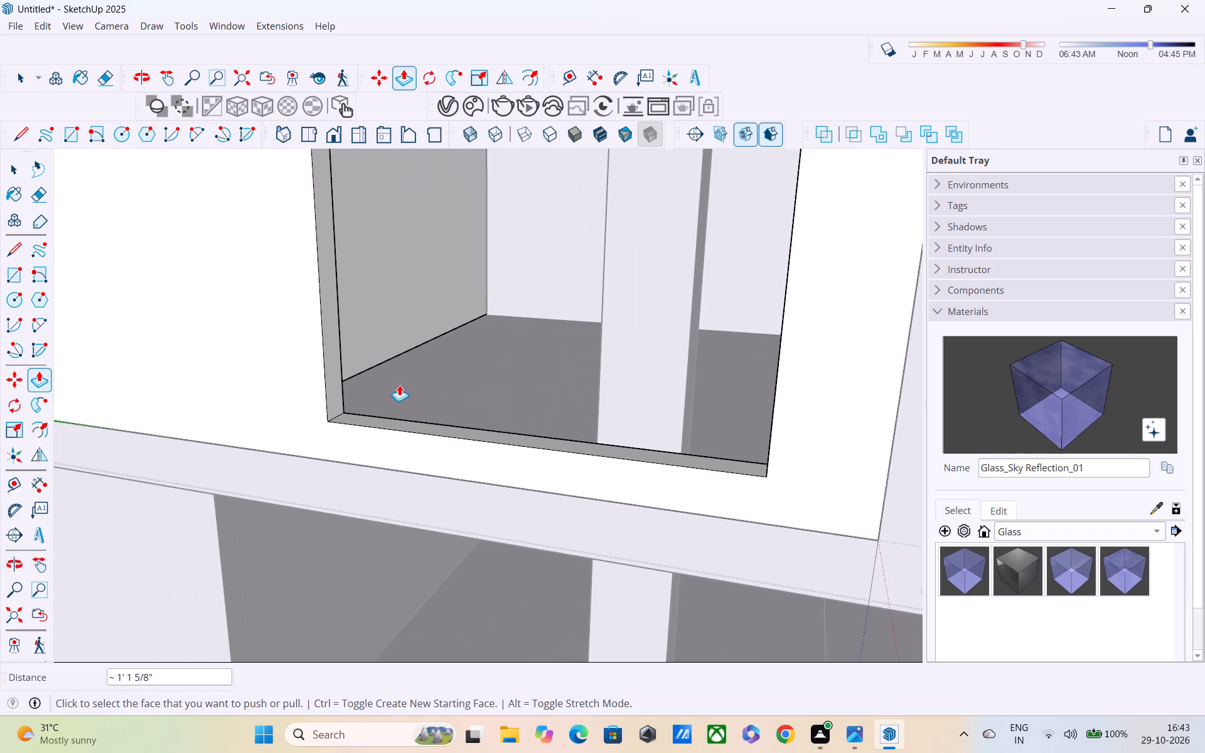
click(335, 361)
click(304, 354)
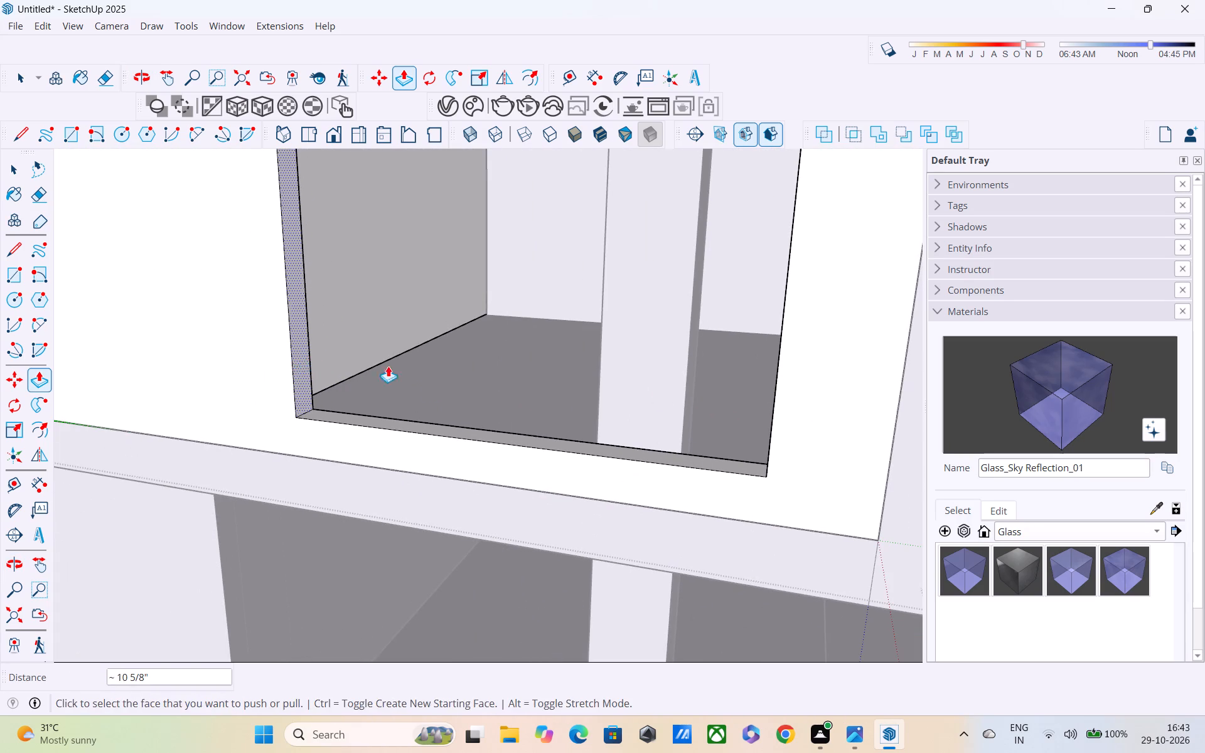
Push/Pull the opening's jamb nearest the perforated screen inward by about 8 1/16".
middle_drag(440, 390, 257, 363)
middle_drag(380, 388, 404, 476)
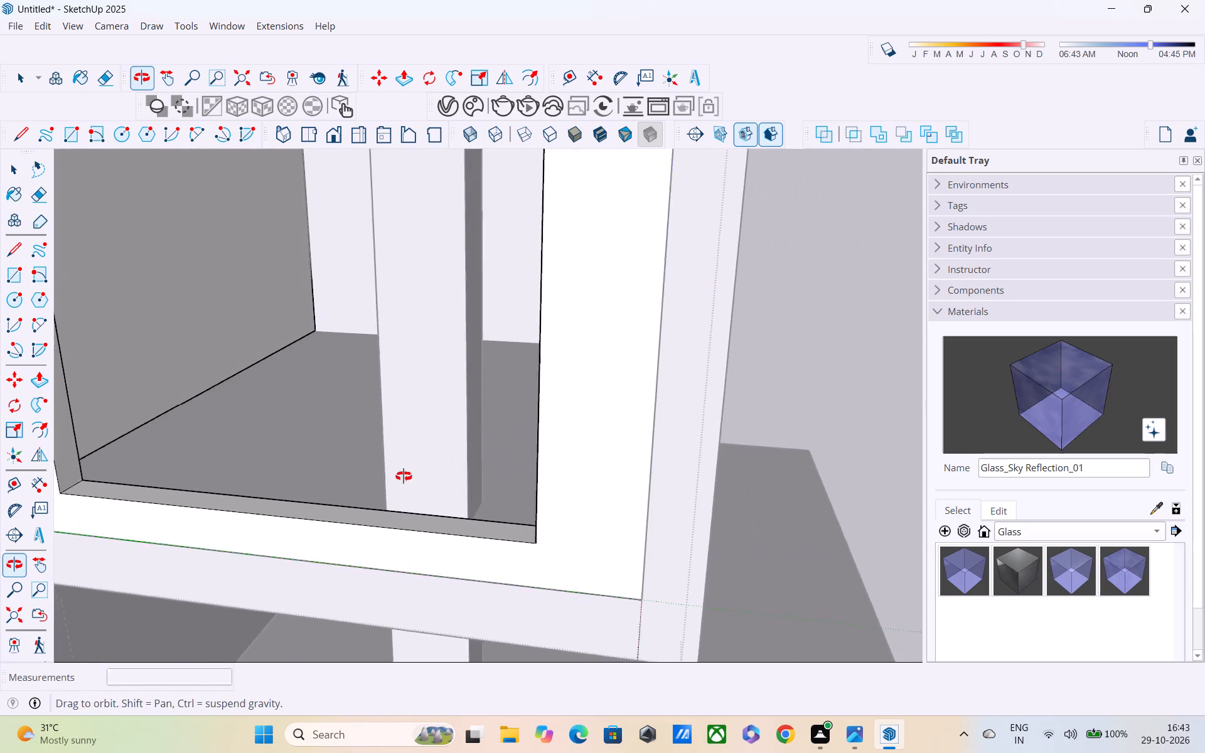
middle_drag(404, 476, 401, 476)
middle_drag(452, 486, 545, 429)
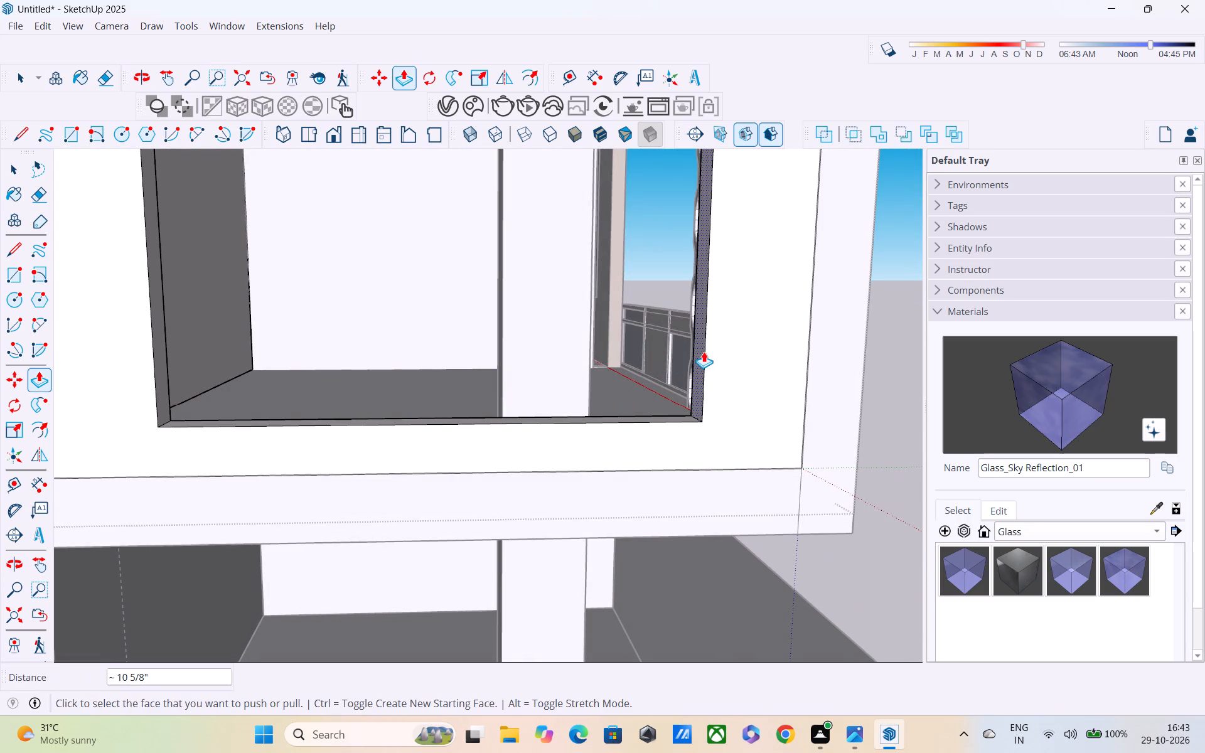
click(704, 351)
click(672, 368)
Examine the reshaped side window opening from the front of the building.
scroll(700, 393, down, 3)
middle_drag(728, 412, 343, 511)
scroll(343, 511, up, 1)
scroll(343, 511, down, 4)
middle_drag(429, 515, 0, 374)
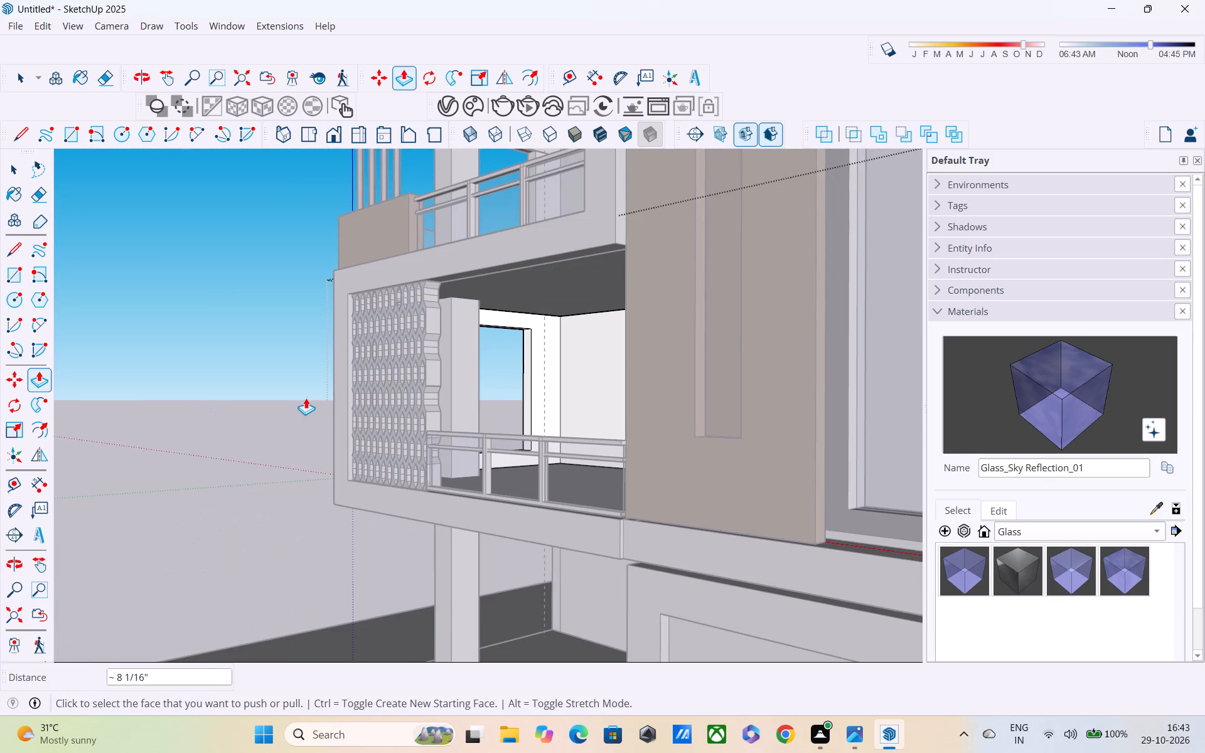
middle_drag(415, 408, 393, 365)
scroll(476, 366, up, 2)
middle_drag(626, 360, 1134, 388)
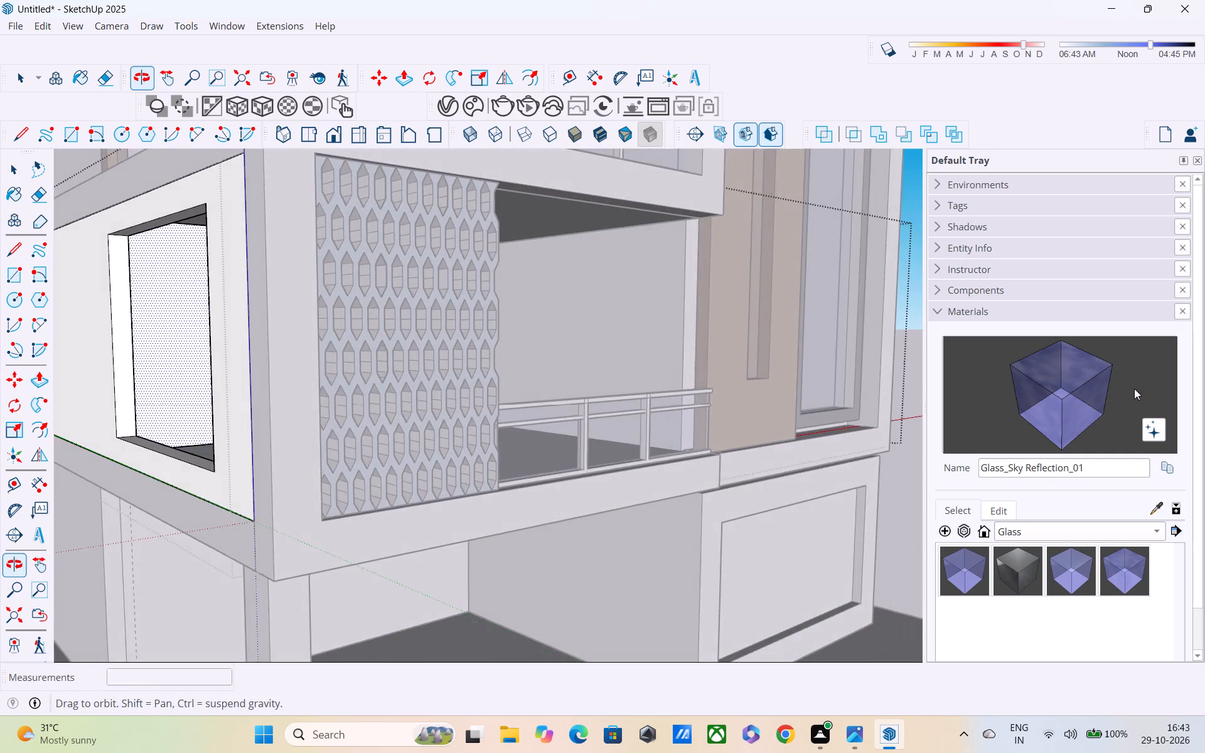
Draw a rectangle across the side window opening, corner to corner midway through the wall thickness, to form a pane.
shift+middle_drag(355, 445, 788, 463)
middle_drag(739, 430, 524, 571)
middle_drag(473, 550, 469, 470)
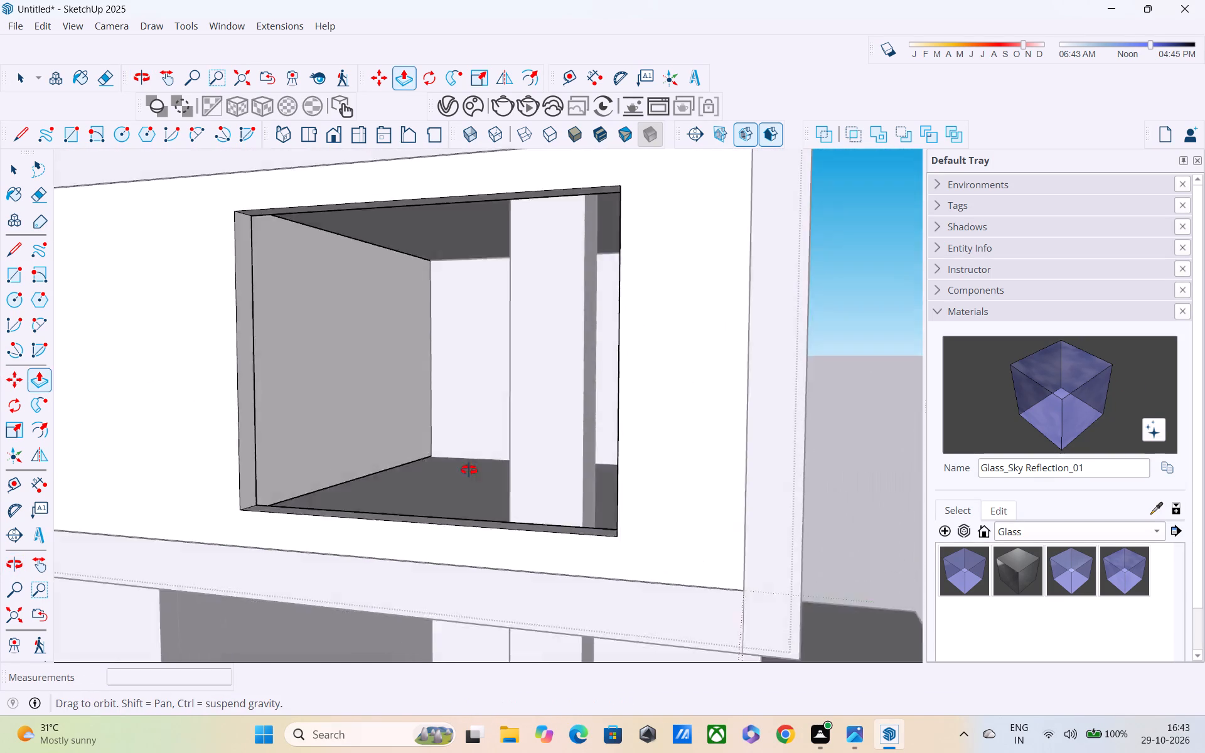
middle_drag(469, 470, 431, 499)
key(r)
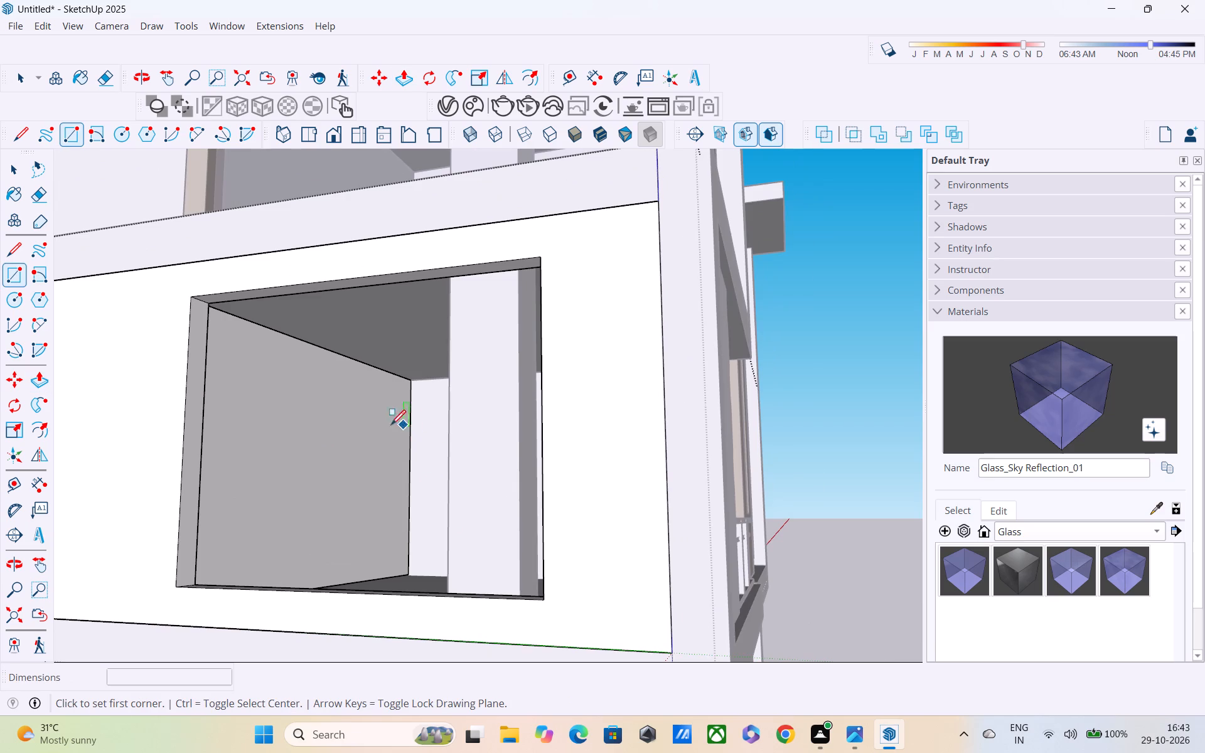
scroll(387, 426, up, 2)
scroll(296, 395, down, 2)
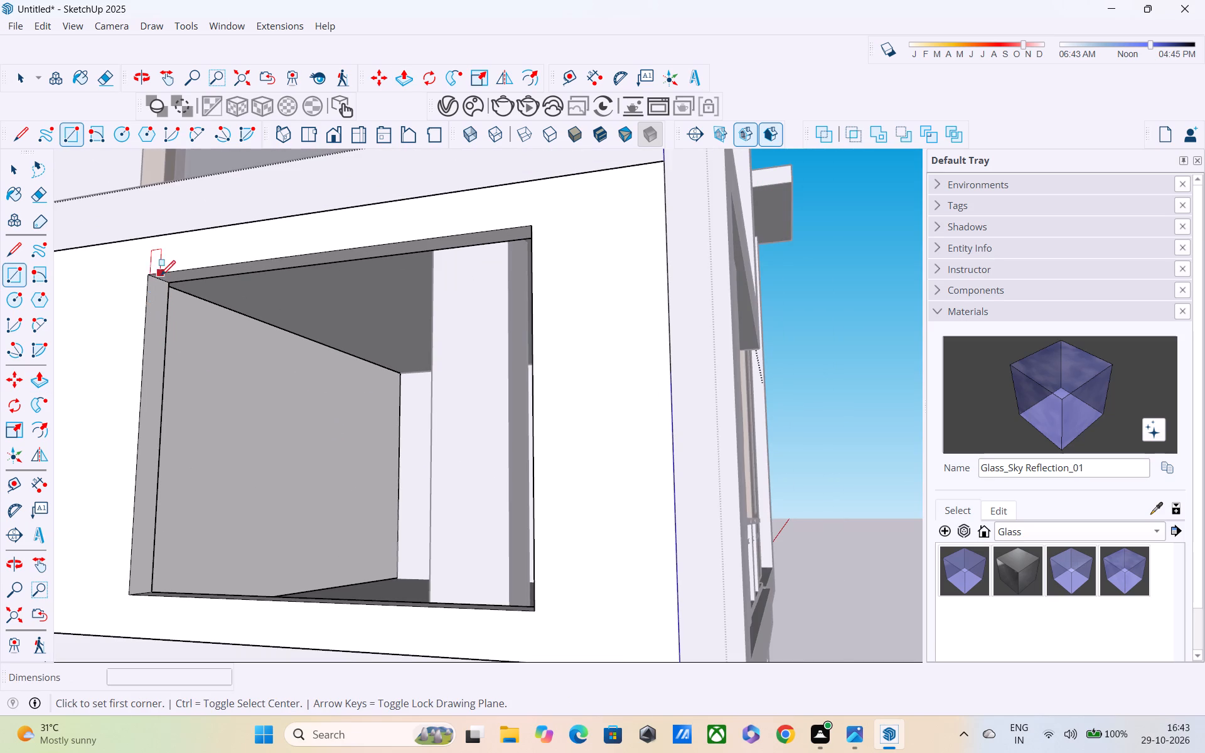
click(160, 281)
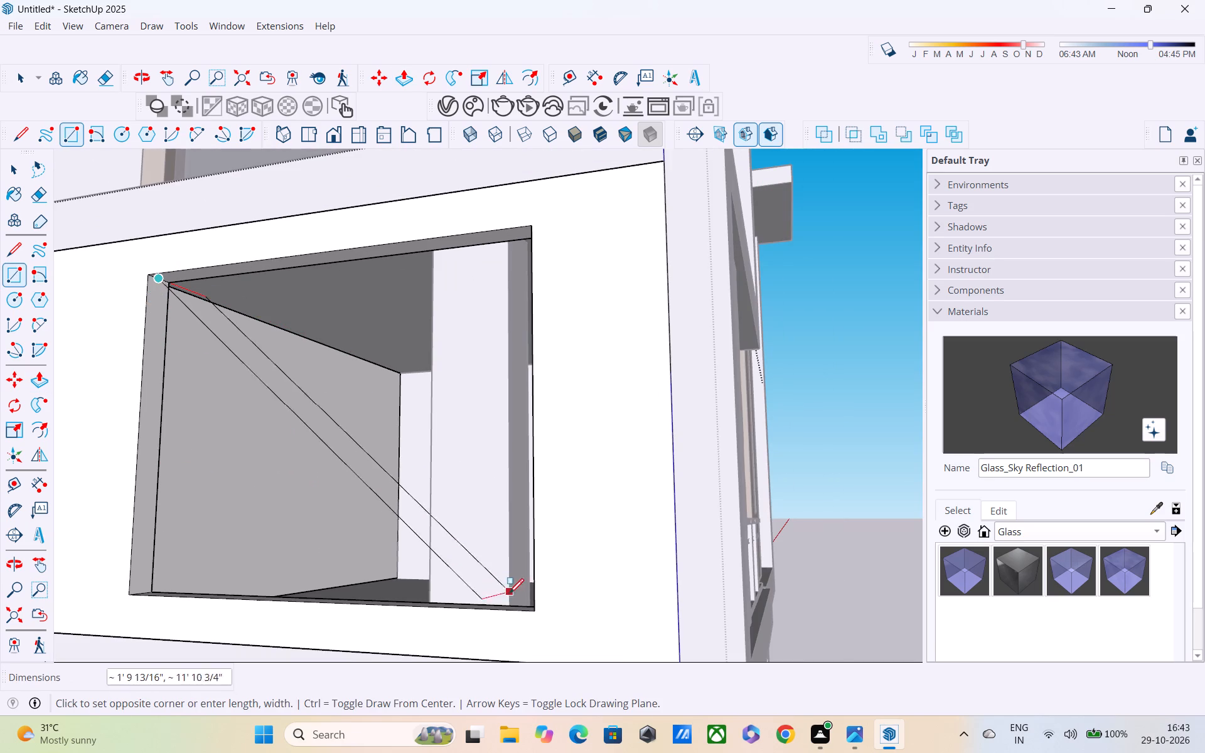
middle_drag(541, 608, 951, 612)
scroll(810, 607, up, 4)
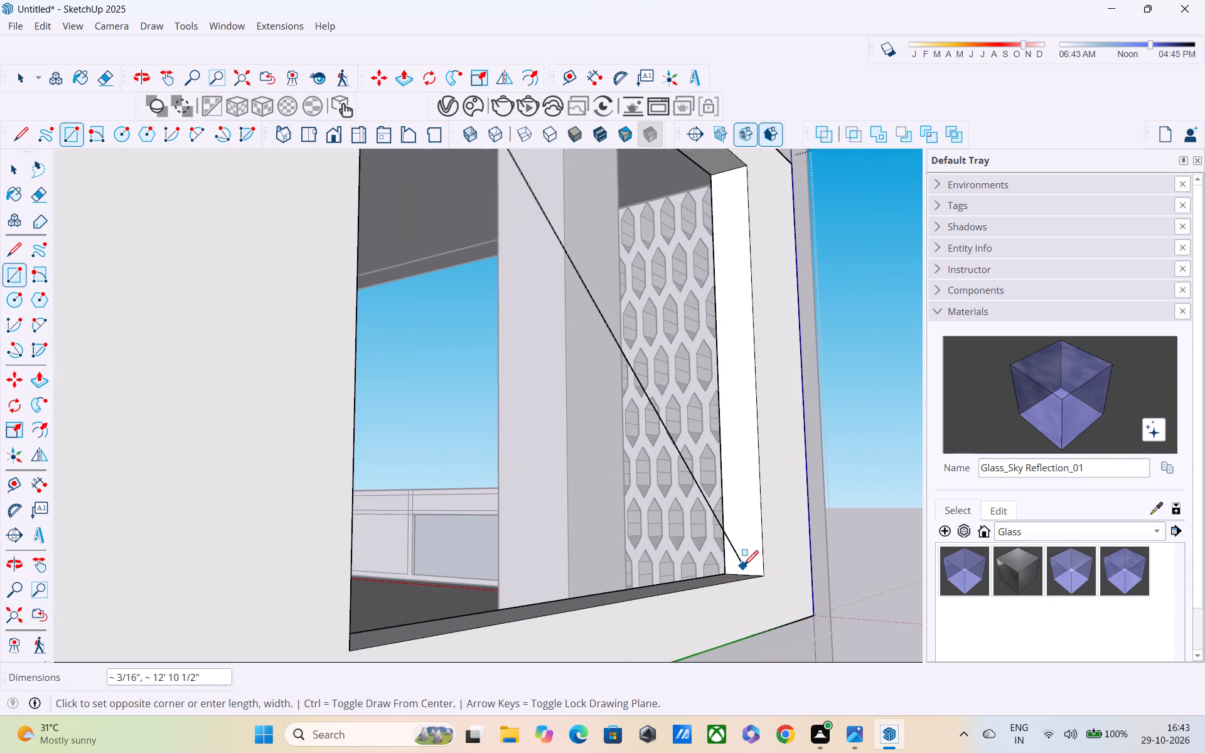
click(746, 574)
scroll(746, 574, down, 4)
middle_drag(746, 574, 737, 575)
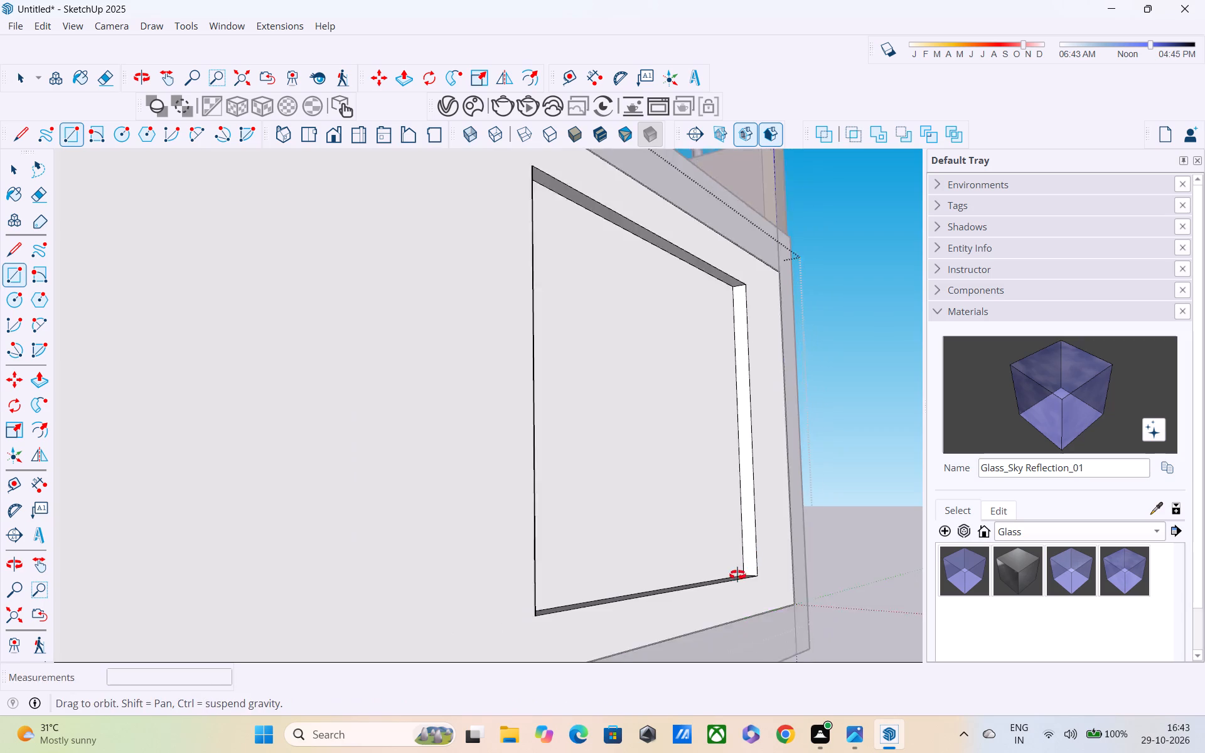
middle_drag(737, 575, 536, 556)
Paint the new window pane with the Glass_Sky Reflection_01 material and leave the group's editing mode.
key(space)
click(1137, 565)
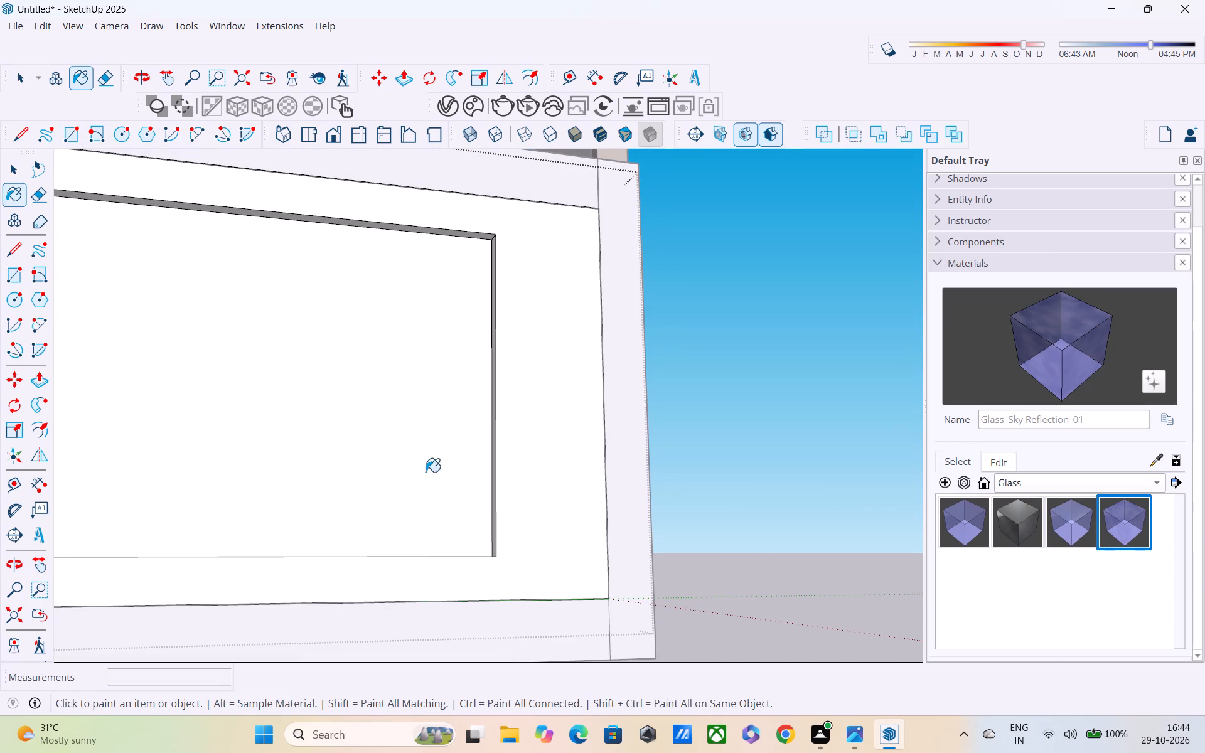
click(426, 472)
scroll(461, 521, down, 1)
middle_drag(455, 552, 82, 660)
scroll(82, 660, up, 1)
scroll(82, 660, down, 6)
key(space)
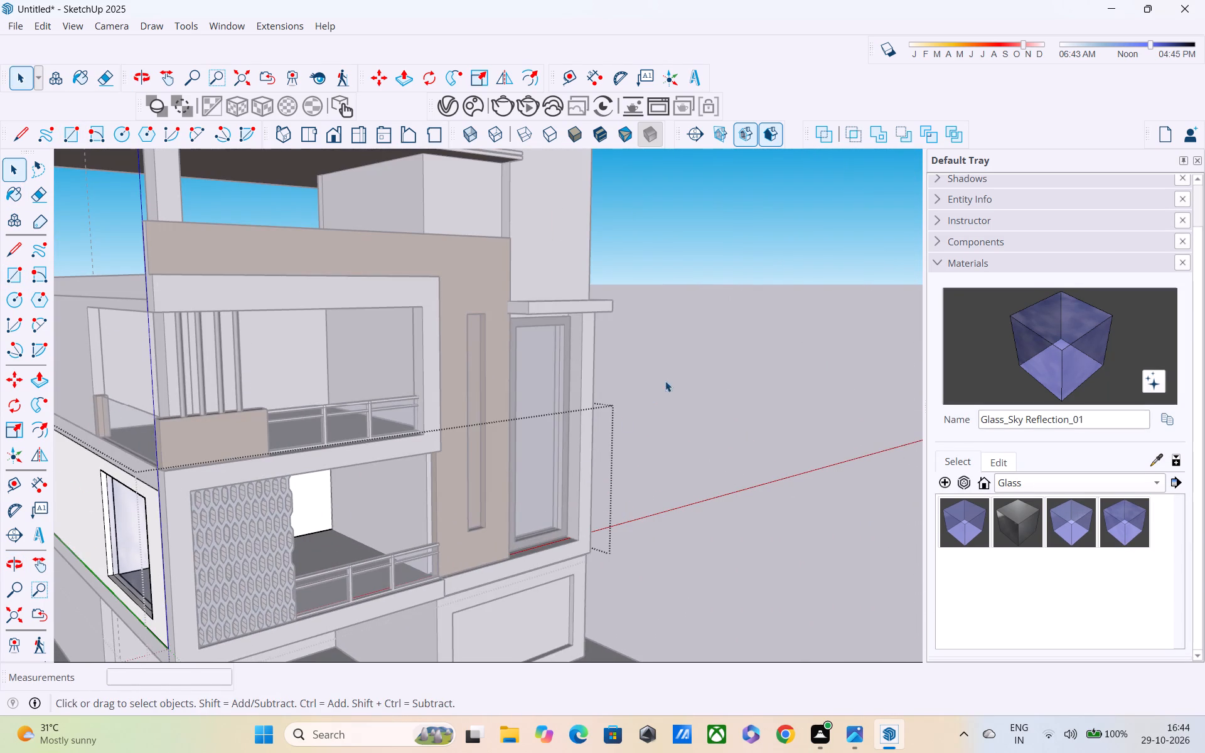
middle_drag(682, 368, 282, 393)
middle_drag(404, 499, 351, 417)
key(space)
click(275, 470)
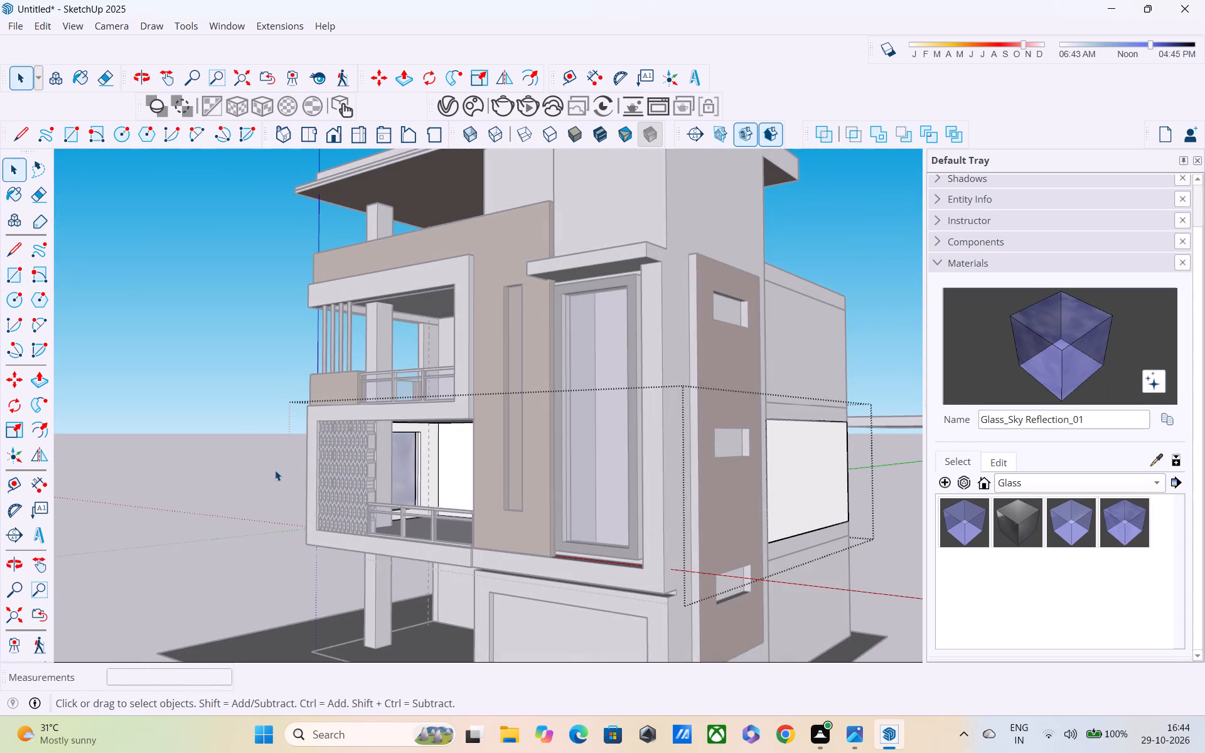
Examine the facade, the balconies and the glazed side window from the front, side and above.
middle_drag(471, 530, 422, 441)
middle_drag(422, 441, 525, 545)
scroll(421, 448, up, 1)
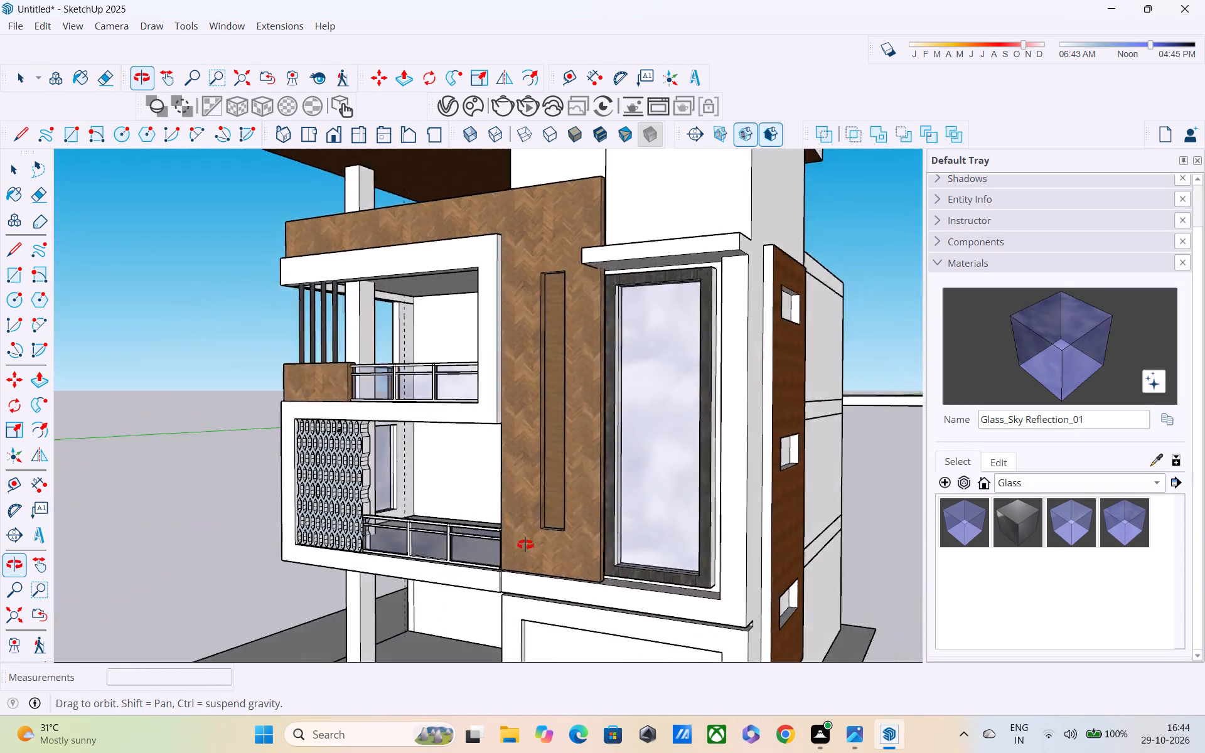
middle_drag(525, 545, 577, 516)
scroll(582, 514, down, 4)
middle_drag(584, 524, 531, 430)
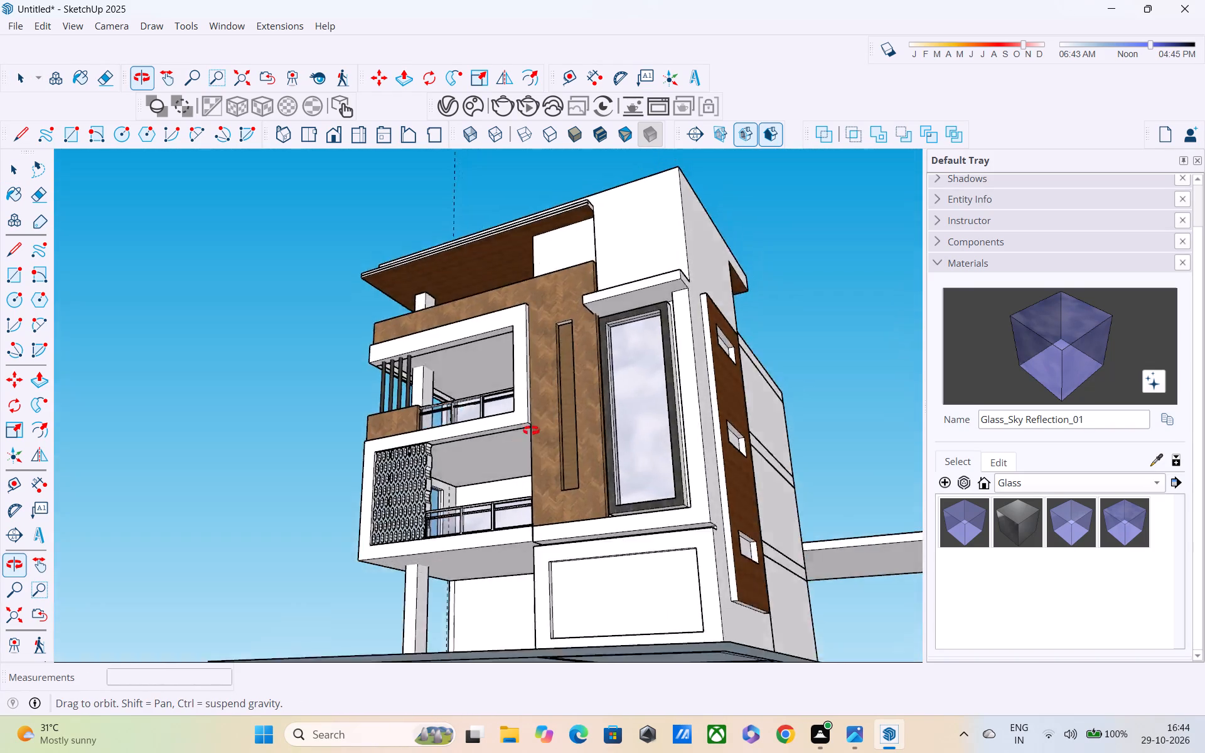
middle_drag(531, 430, 1170, 472)
scroll(399, 603, up, 3)
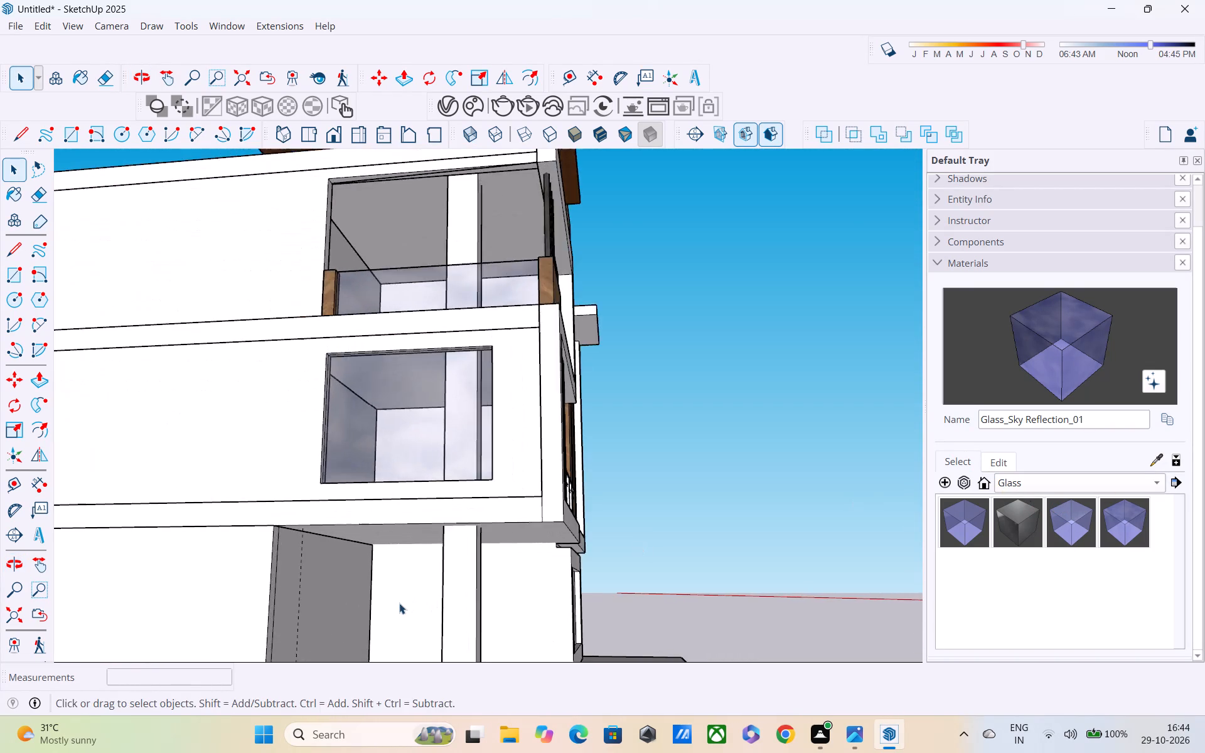
middle_drag(403, 599, 0, 575)
middle_drag(582, 414, 313, 537)
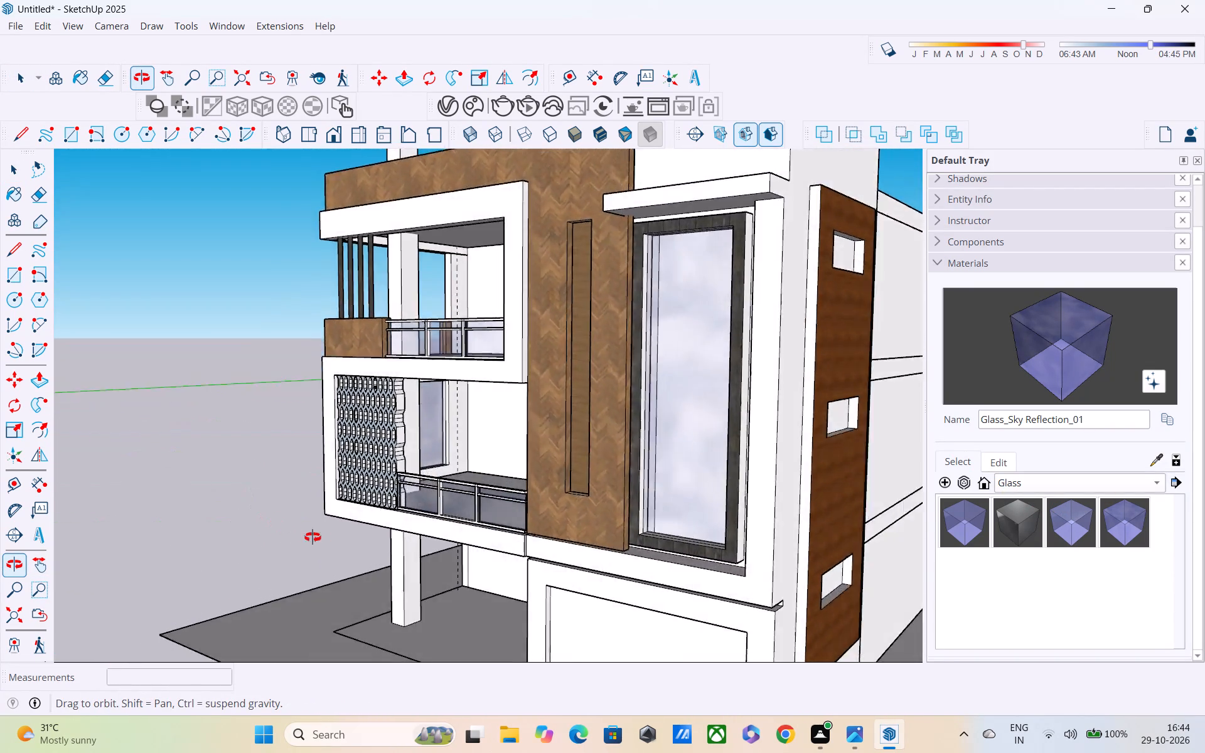
middle_drag(313, 537, 631, 447)
scroll(630, 449, down, 5)
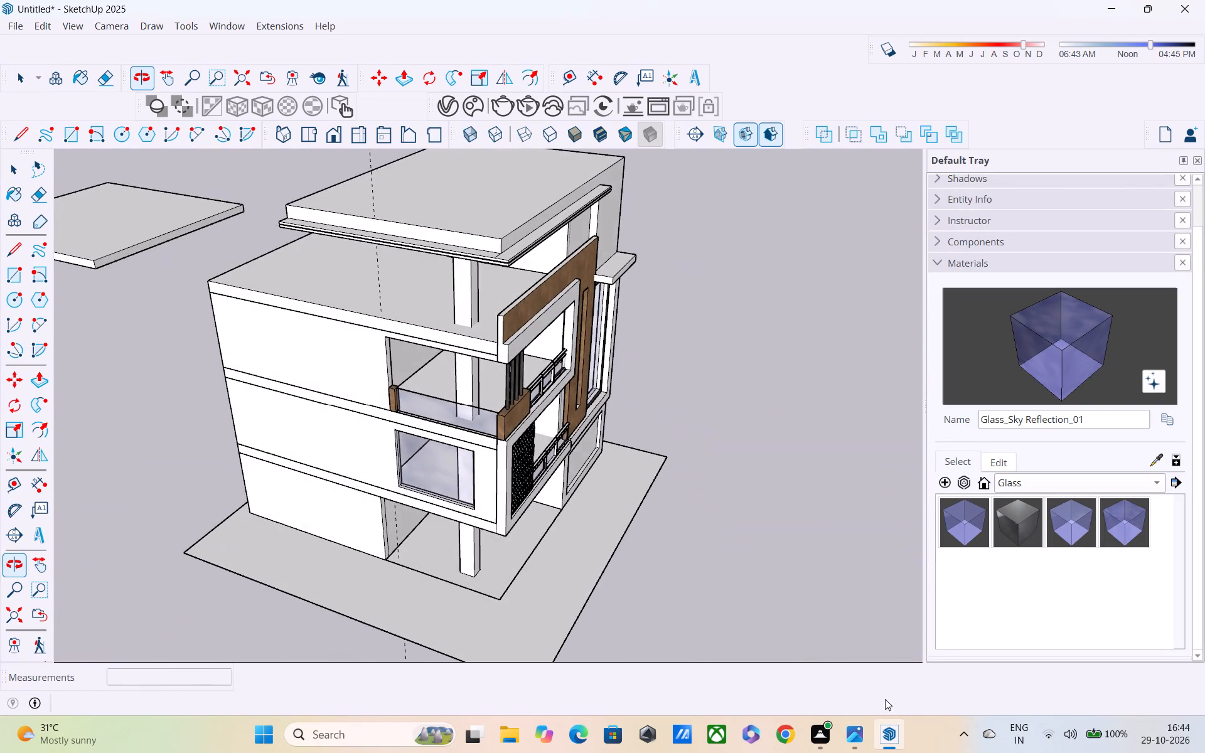
Draw a 6" line along the base of the roof terrace's front parapet, starting from its outer end corner.
middle_drag(584, 420, 1040, 379)
scroll(631, 357, up, 2)
middle_drag(598, 314, 883, 312)
scroll(883, 312, up, 1)
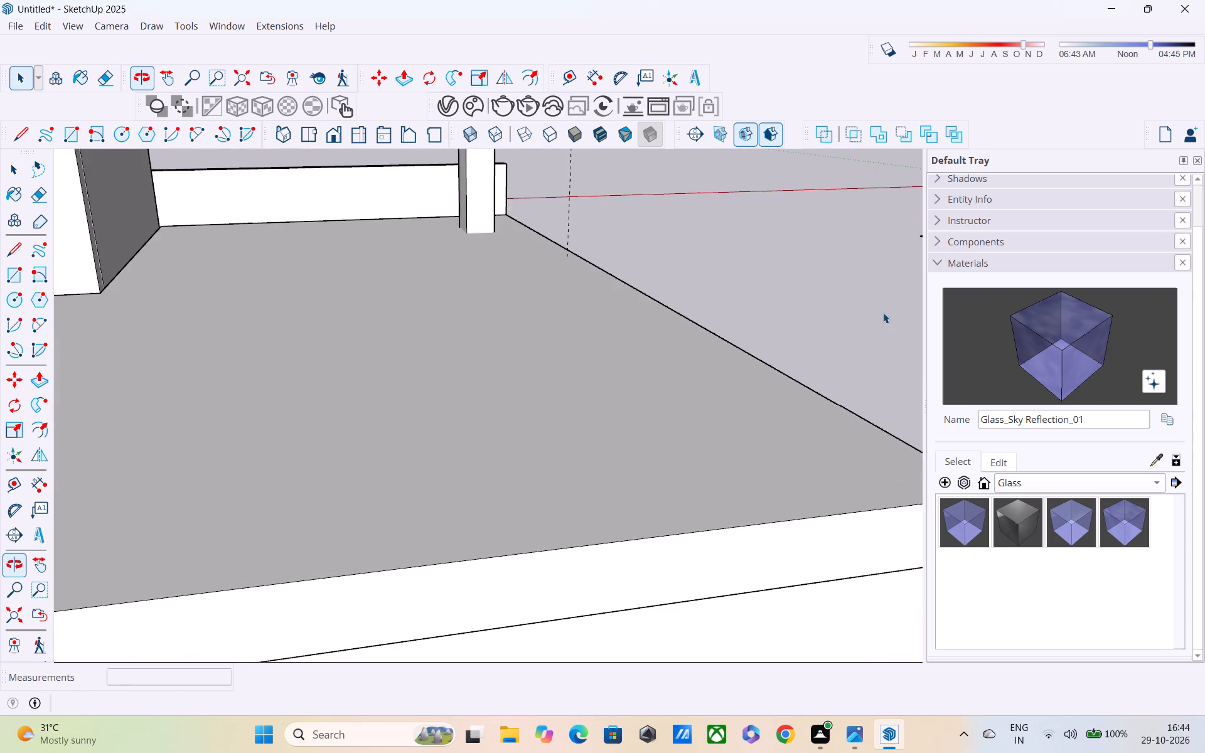
scroll(874, 302, down, 5)
shift+middle_drag(872, 301, 663, 319)
scroll(634, 306, up, 4)
middle_drag(626, 284, 576, 252)
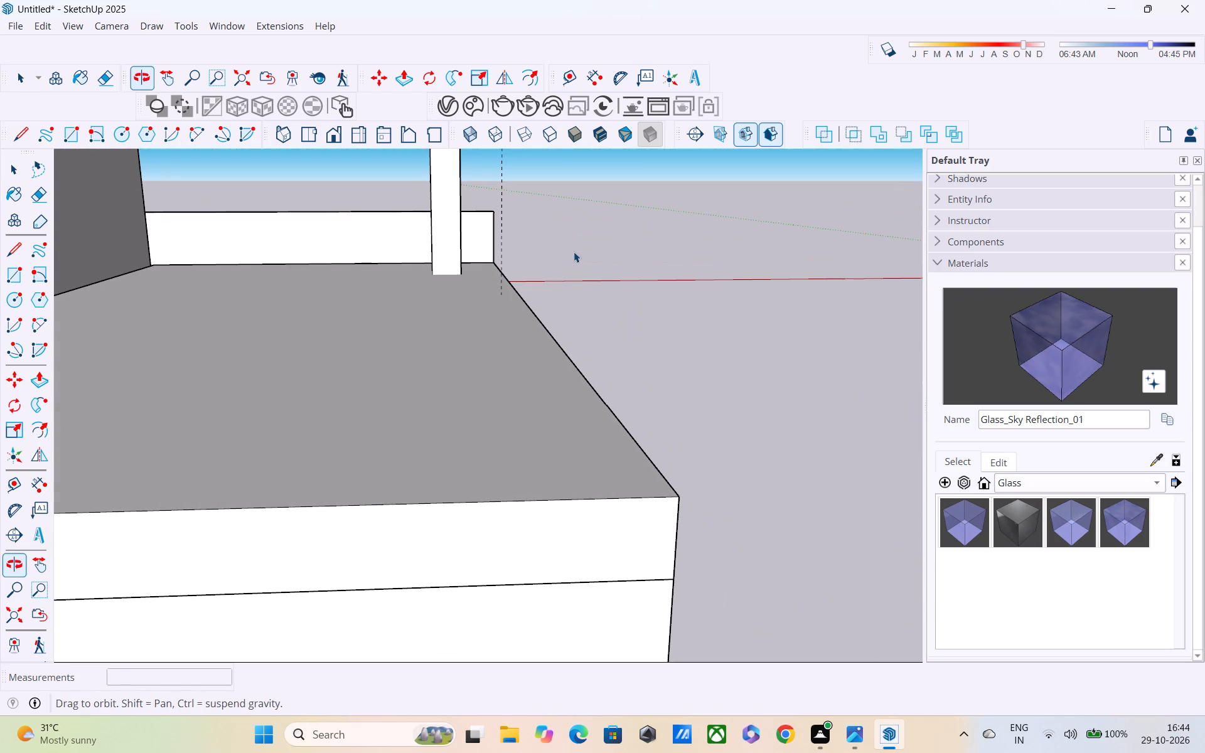
key(l)
scroll(562, 253, up, 3)
scroll(523, 259, down, 3)
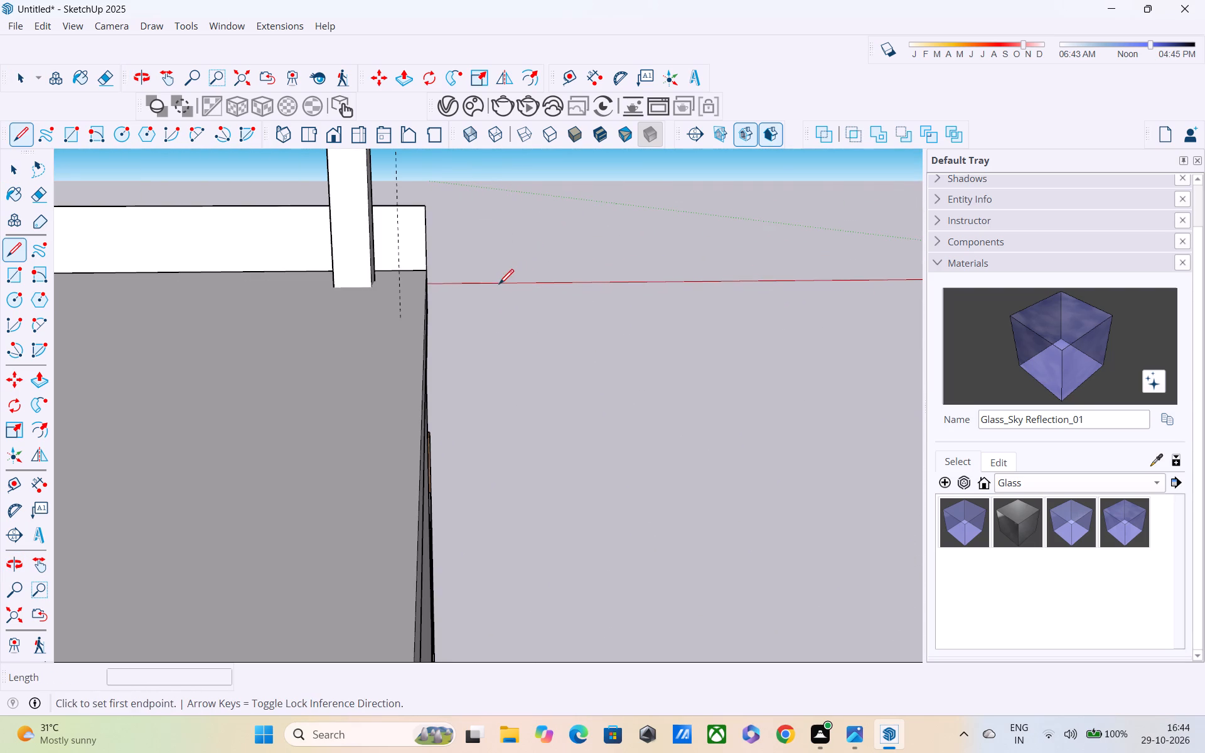
shift+middle_drag(498, 286, 566, 336)
scroll(478, 307, up, 2)
scroll(469, 297, down, 2)
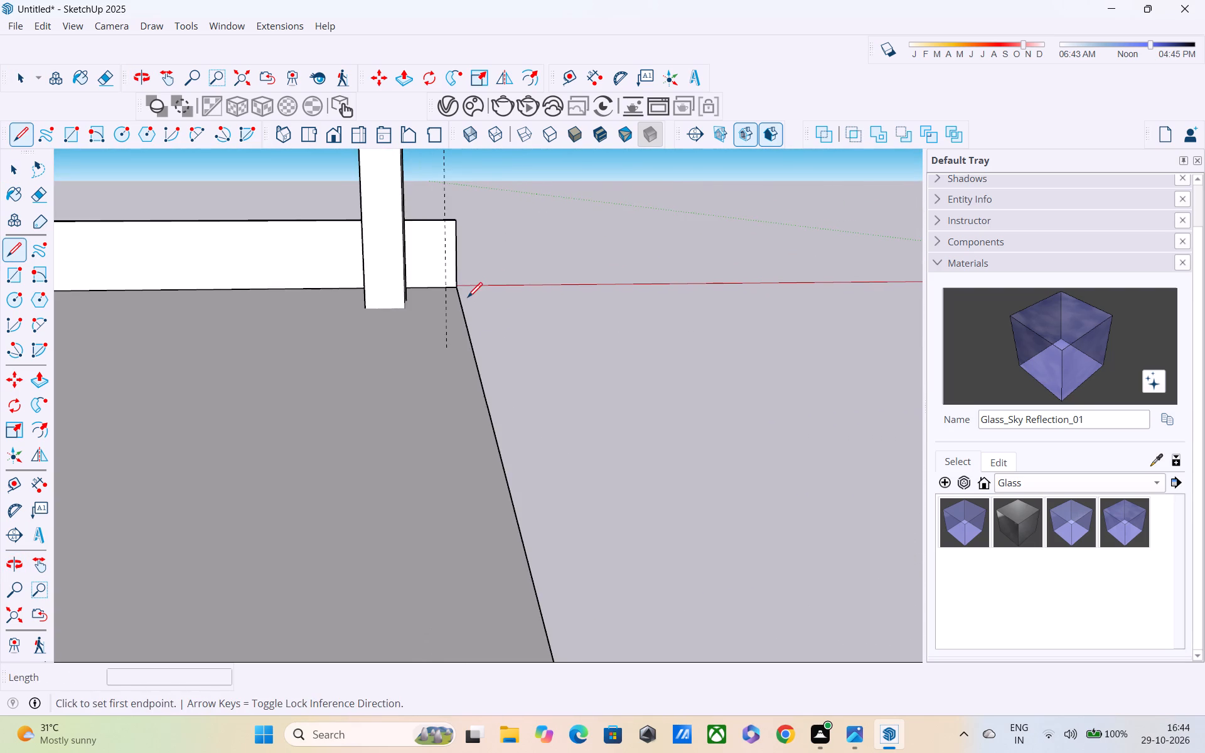
shift+middle_drag(468, 299, 570, 325)
scroll(536, 303, up, 2)
scroll(532, 304, down, 1)
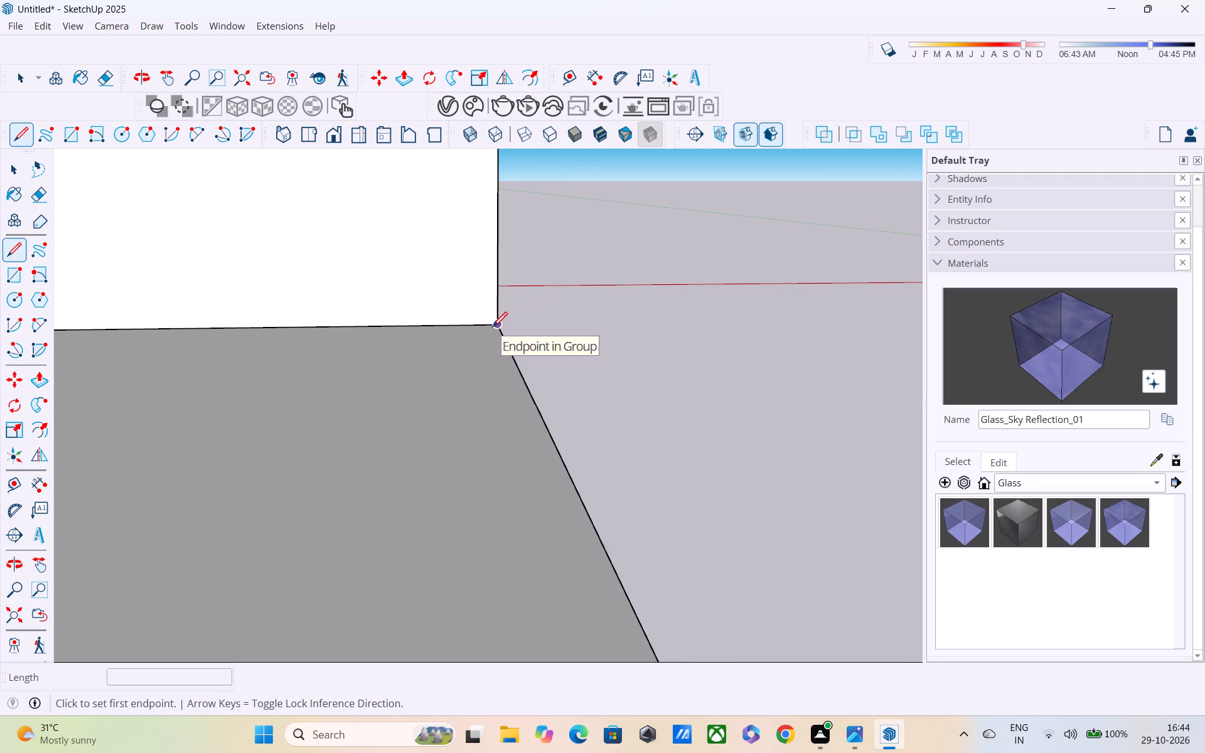
click(493, 328)
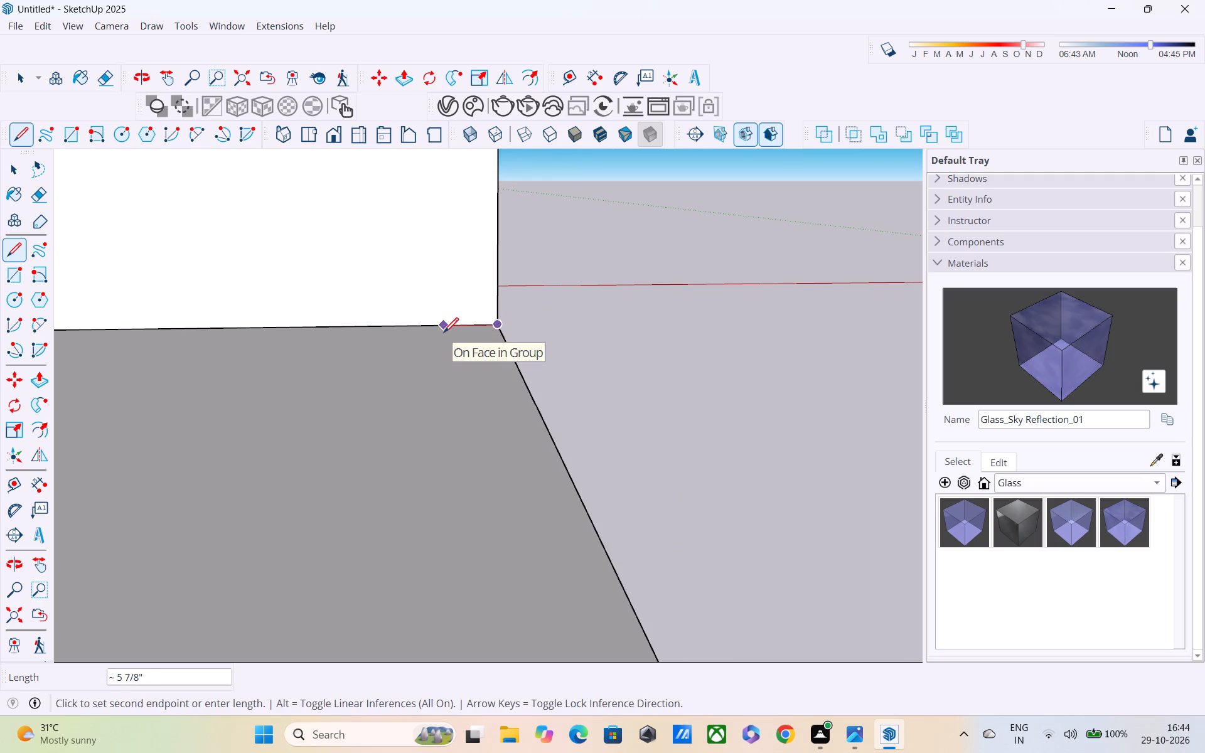
key(3)
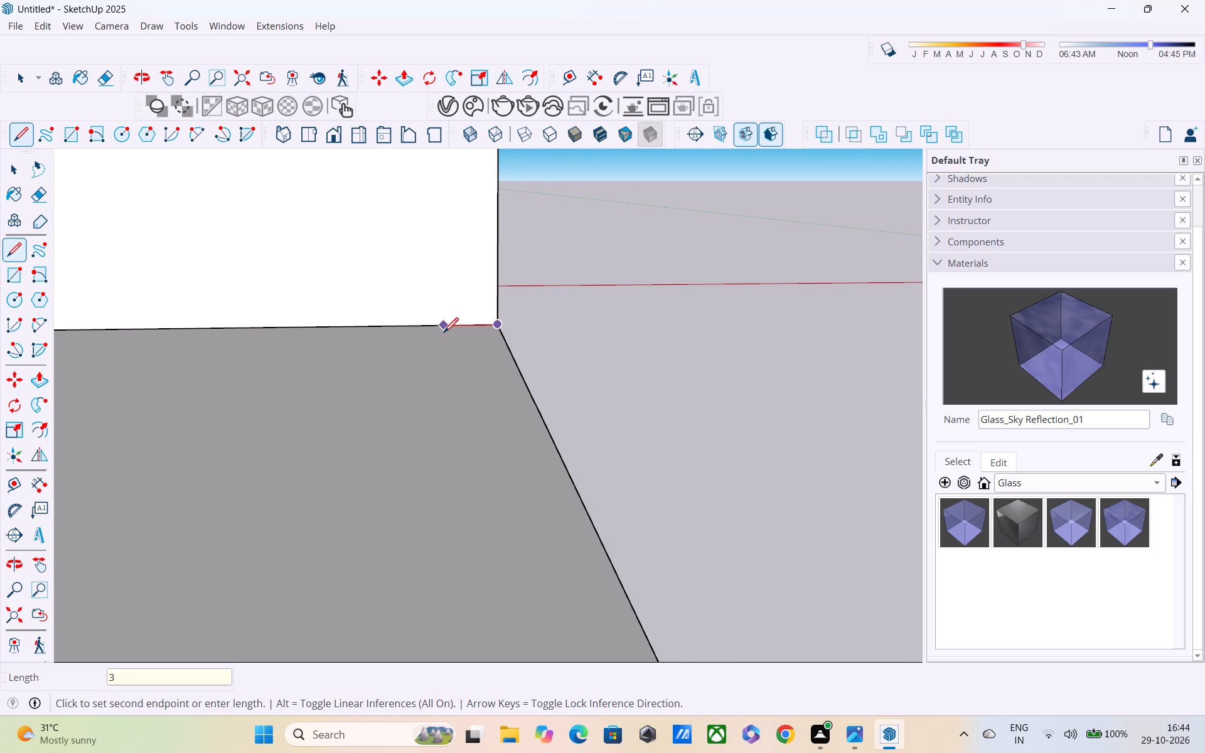
key(BackSpace)
text(6")
key(Return)
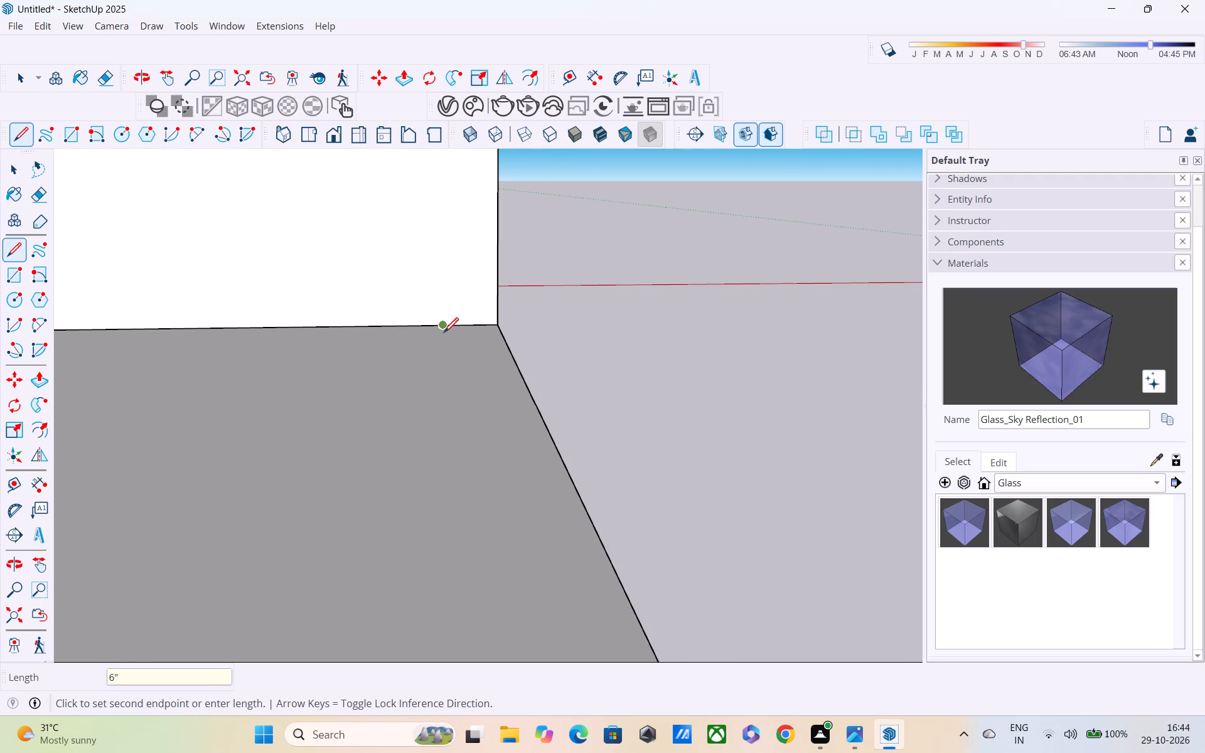
Draw a vertical line from the end of the 6" line up to the parapet's top edge.
shift+scroll(448, 317, up, 1)
shift+middle_drag(446, 334, 444, 542)
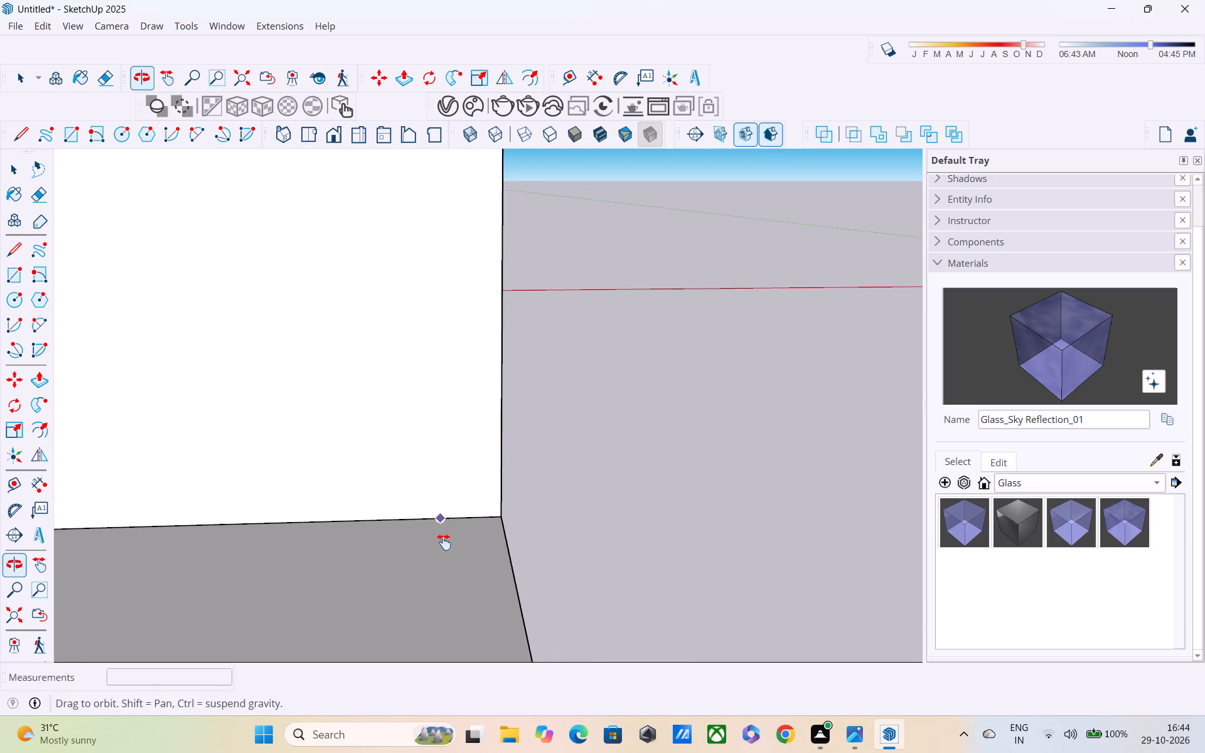
shift+middle_drag(444, 542, 444, 543)
middle_drag(452, 390, 459, 579)
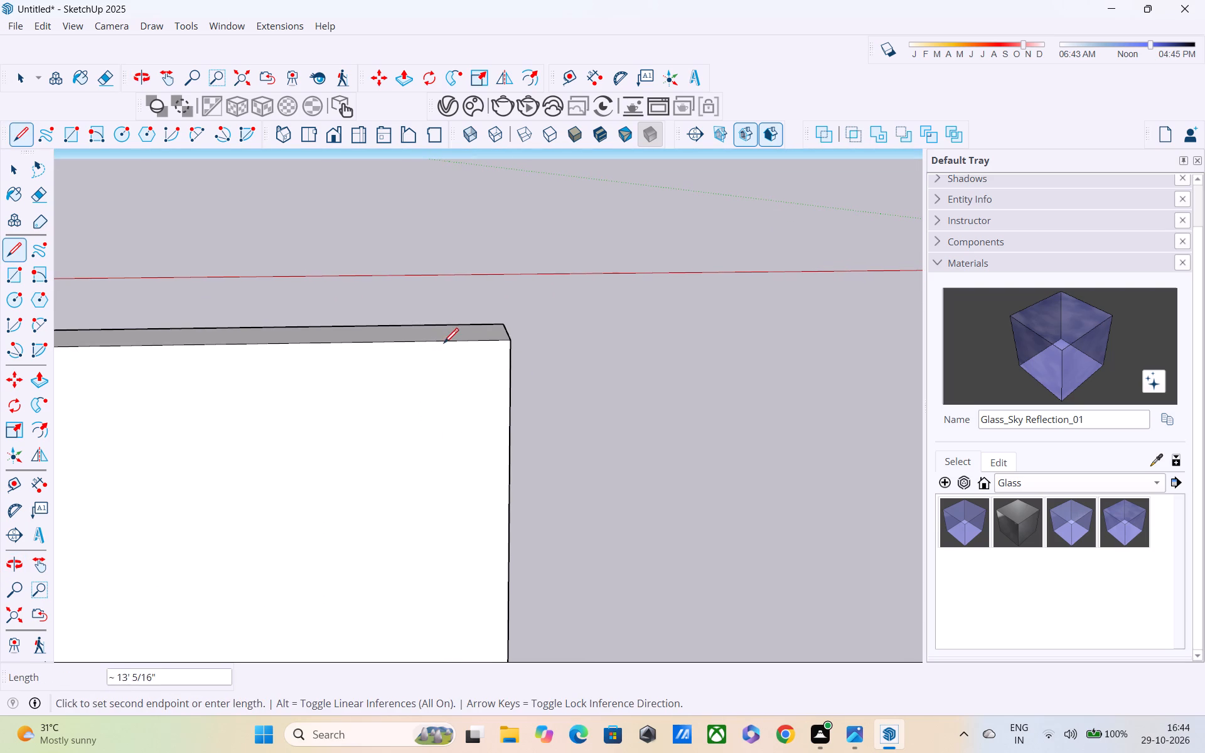
click(446, 343)
Open the front parapet's group for editing and redraw the vertical dividing line from the parapet's top edge to its base.
text(PP)
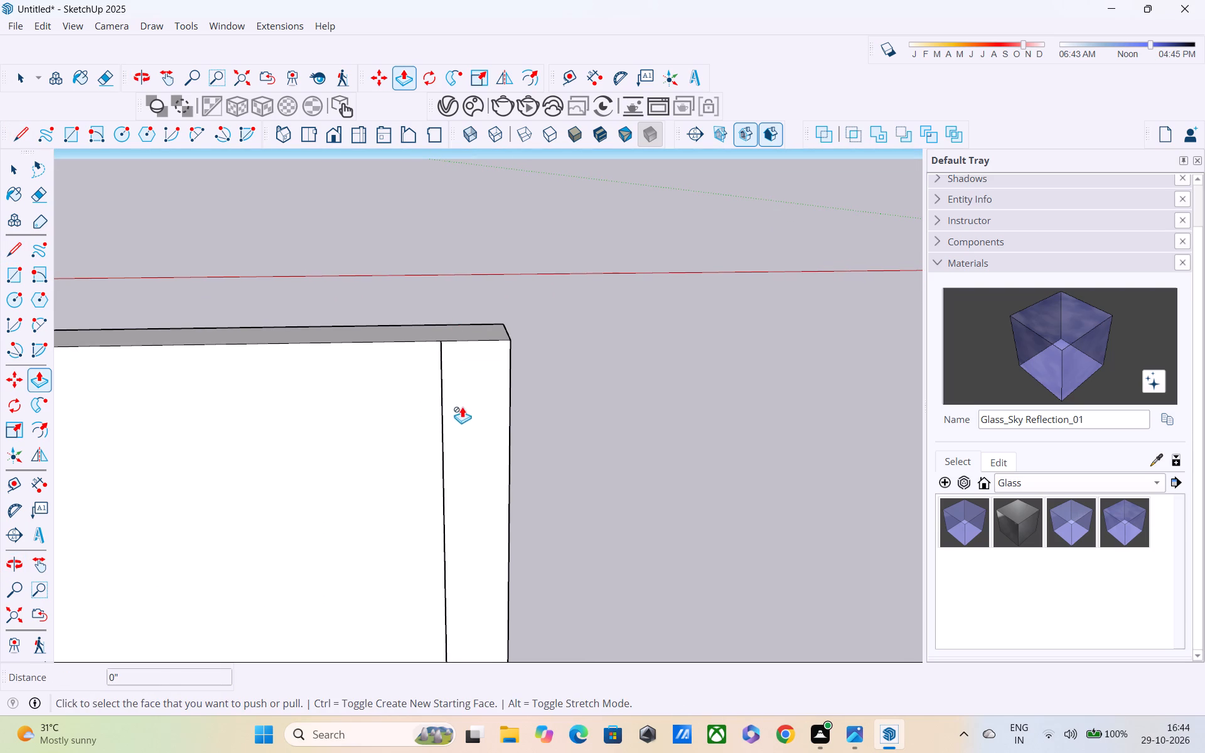
key(space)
double_click(464, 418)
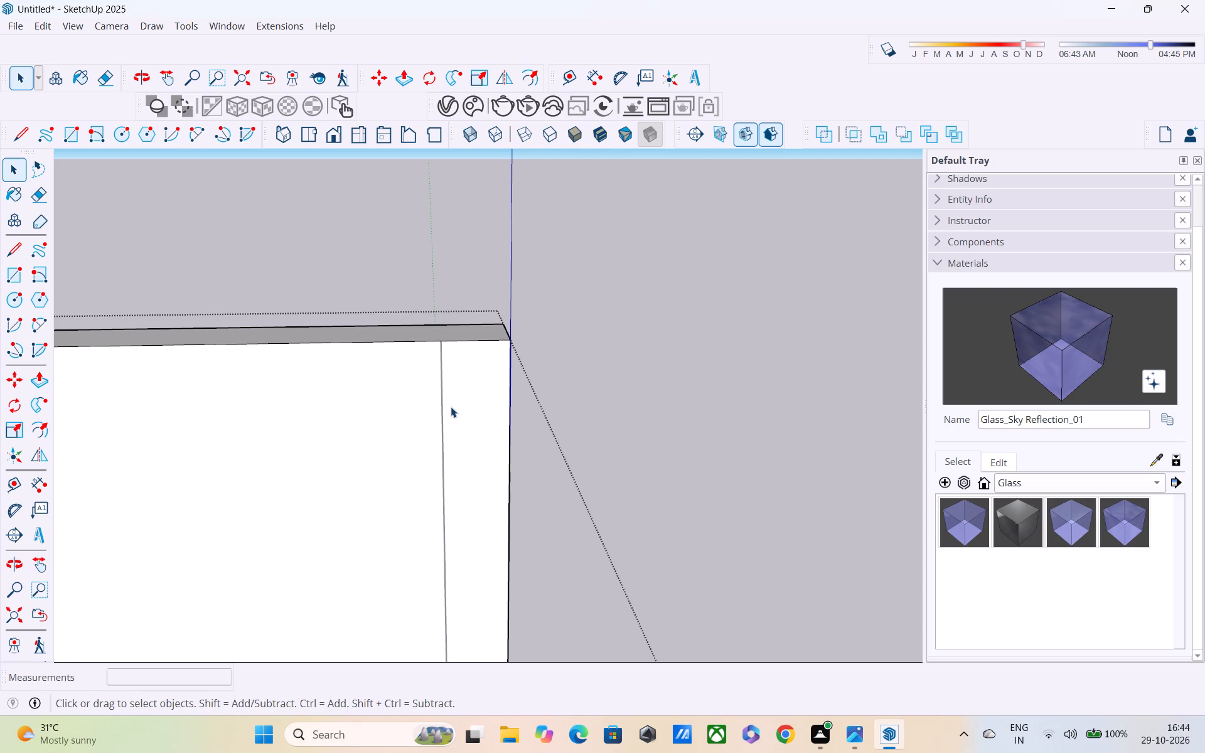
key(p)
key(l)
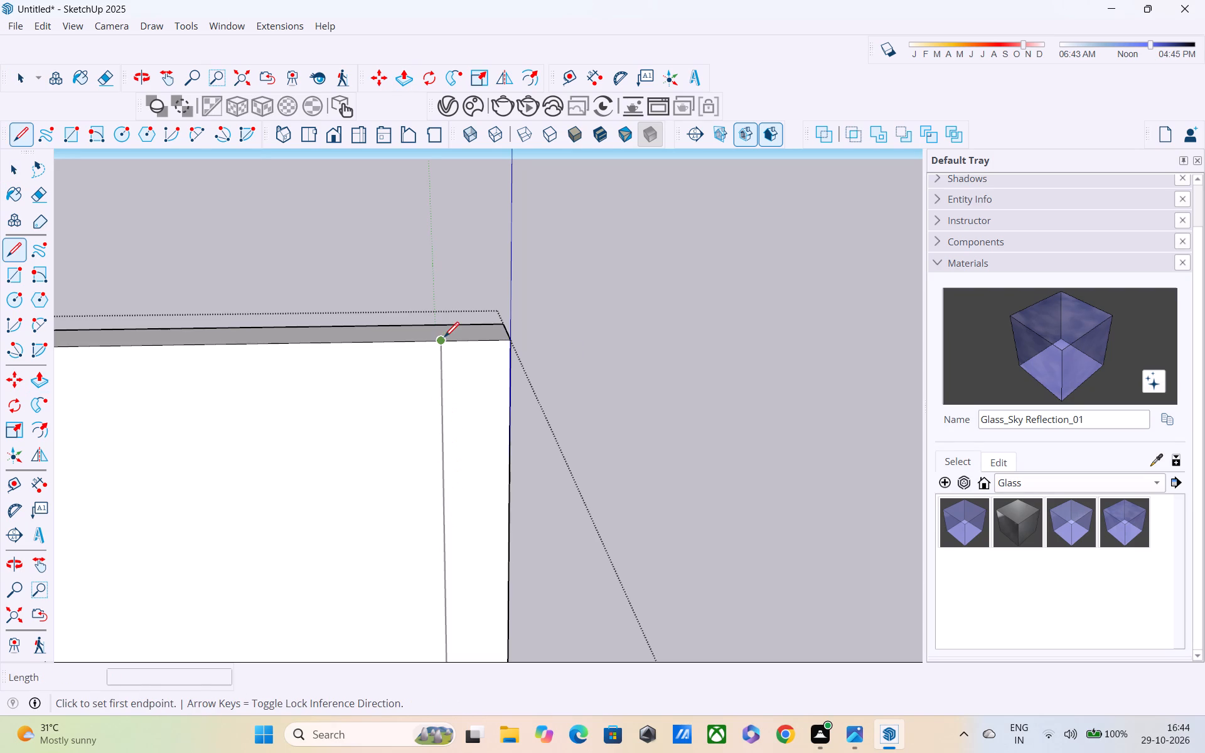
click(442, 343)
scroll(434, 489, down, 1)
shift+middle_drag(434, 489, 426, 298)
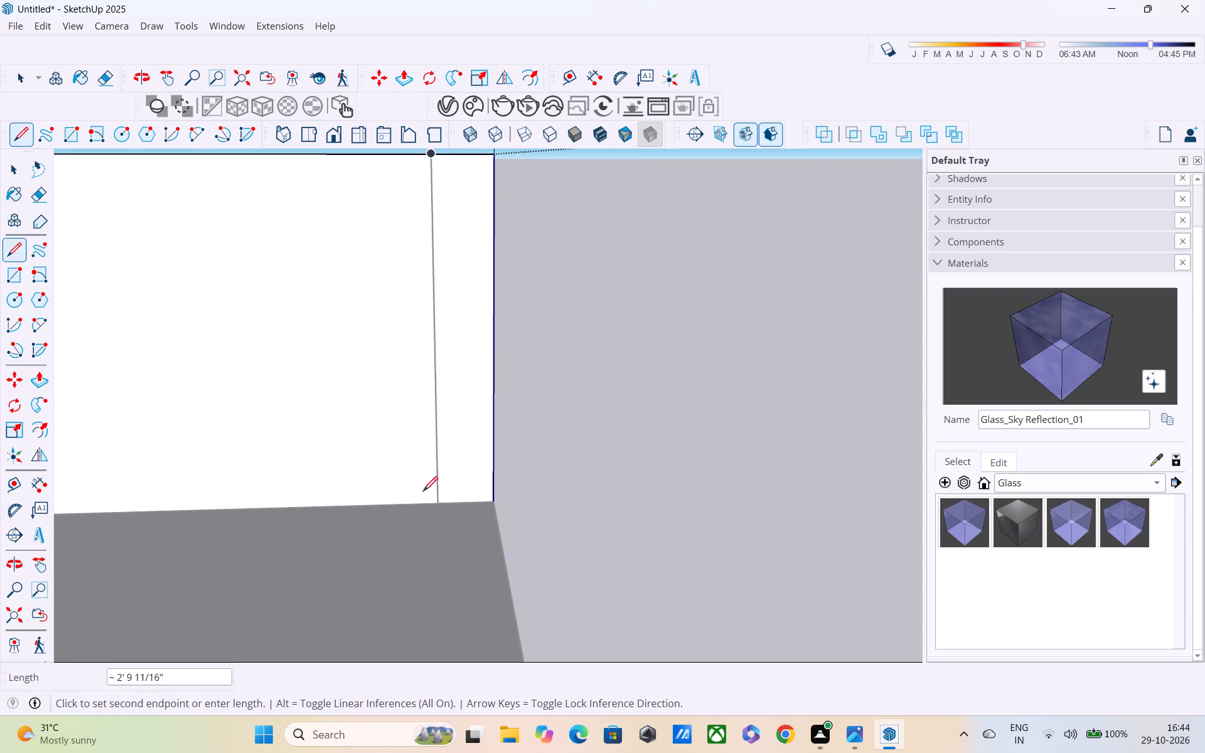
click(437, 506)
Close off the parapet's end strip with a 6" line along the top edge and a 6" by 3' rectangle.
key(p)
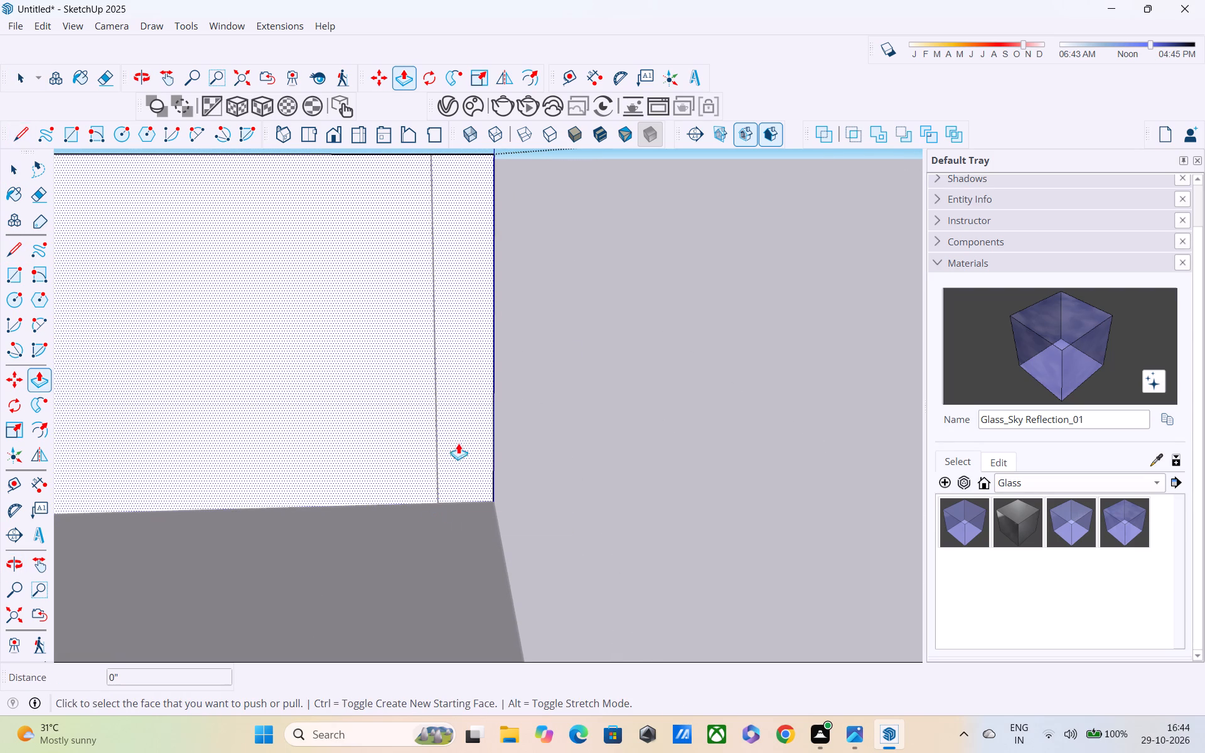
key(space)
key(l)
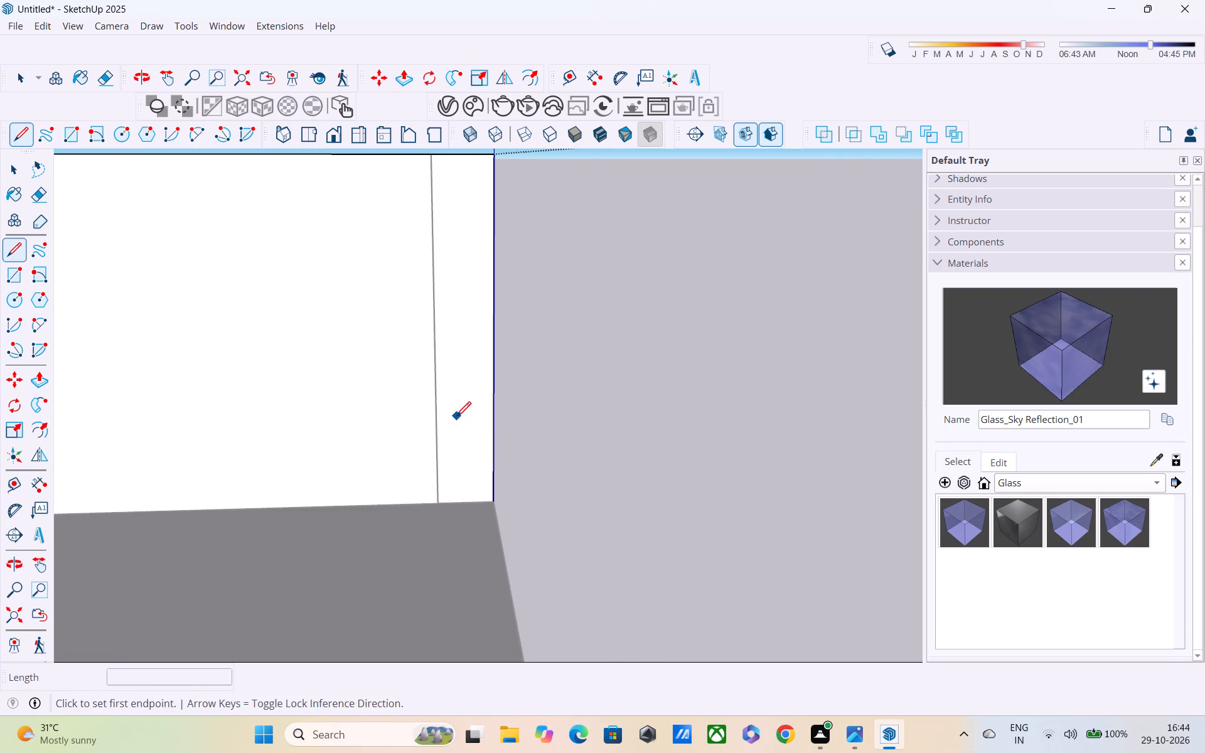
middle_drag(456, 454, 456, 596)
click(431, 243)
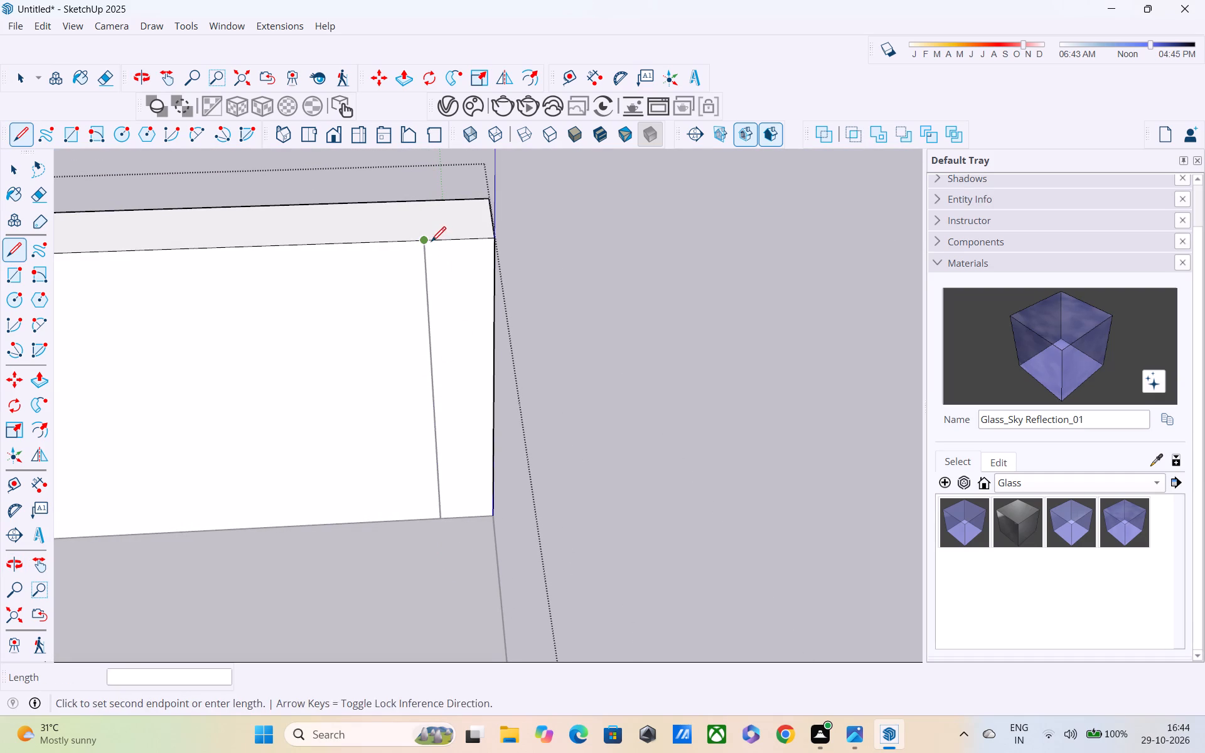
click(493, 241)
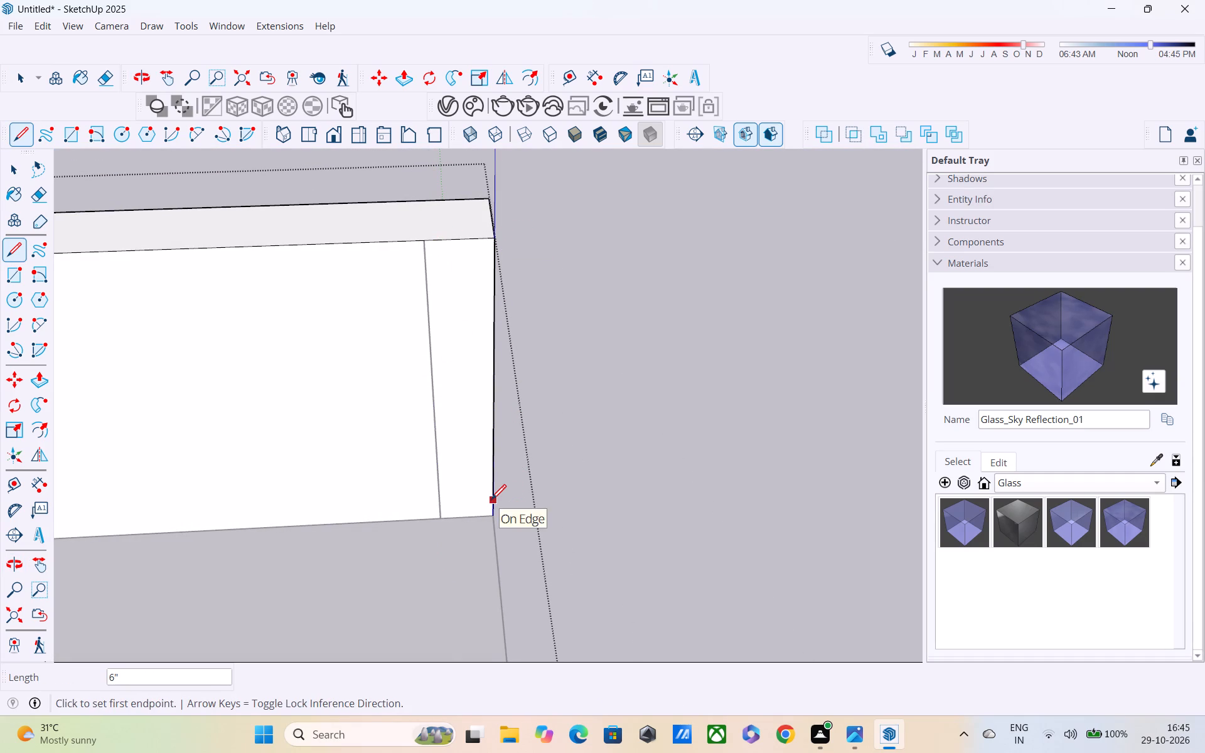
key(r)
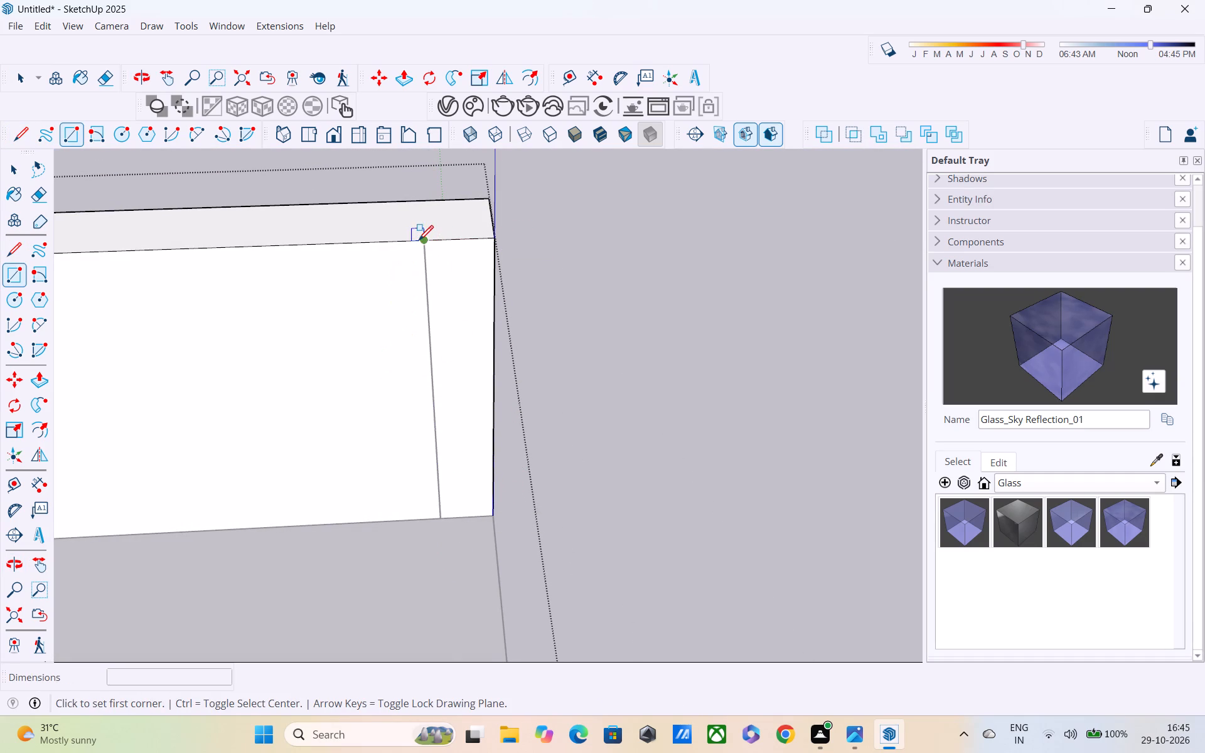
click(419, 241)
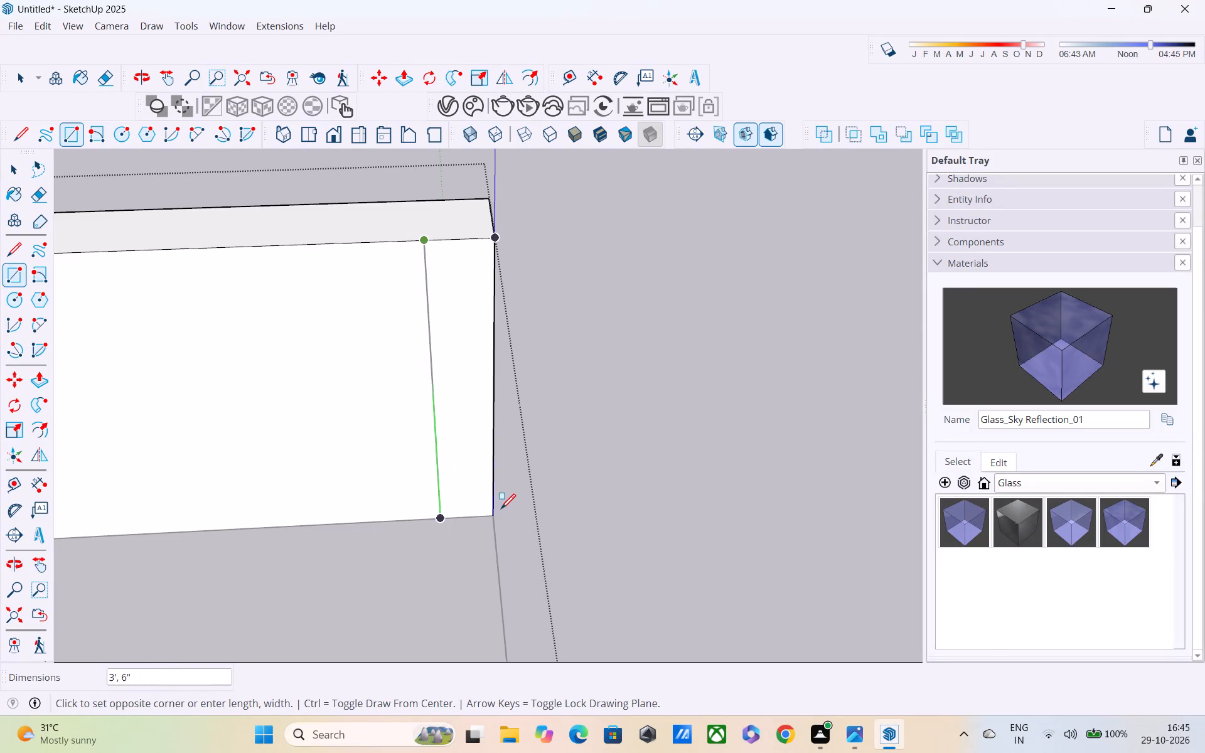
click(493, 516)
Push/Pull the 6" end strip 38' along the terrace's edge to the roof's far corner, forming a side parapet.
key(p)
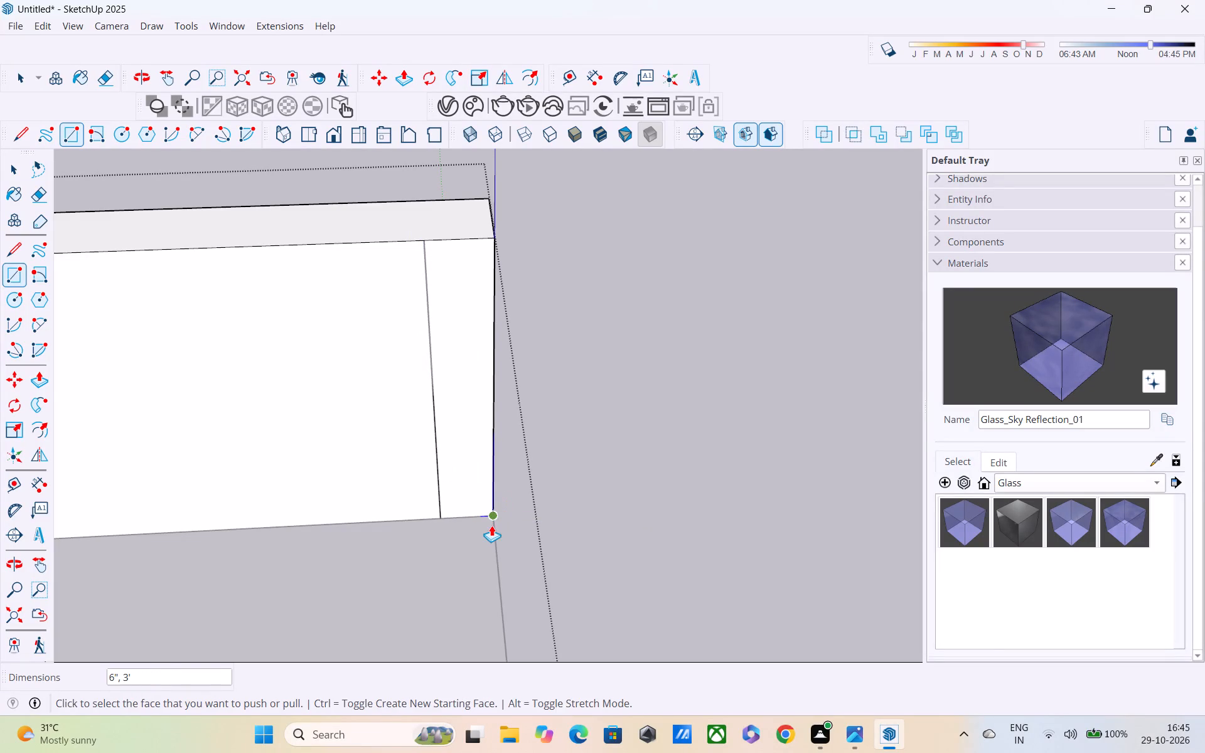
click(461, 432)
scroll(451, 559, down, 4)
middle_drag(451, 562, 451, 395)
scroll(446, 416, down, 5)
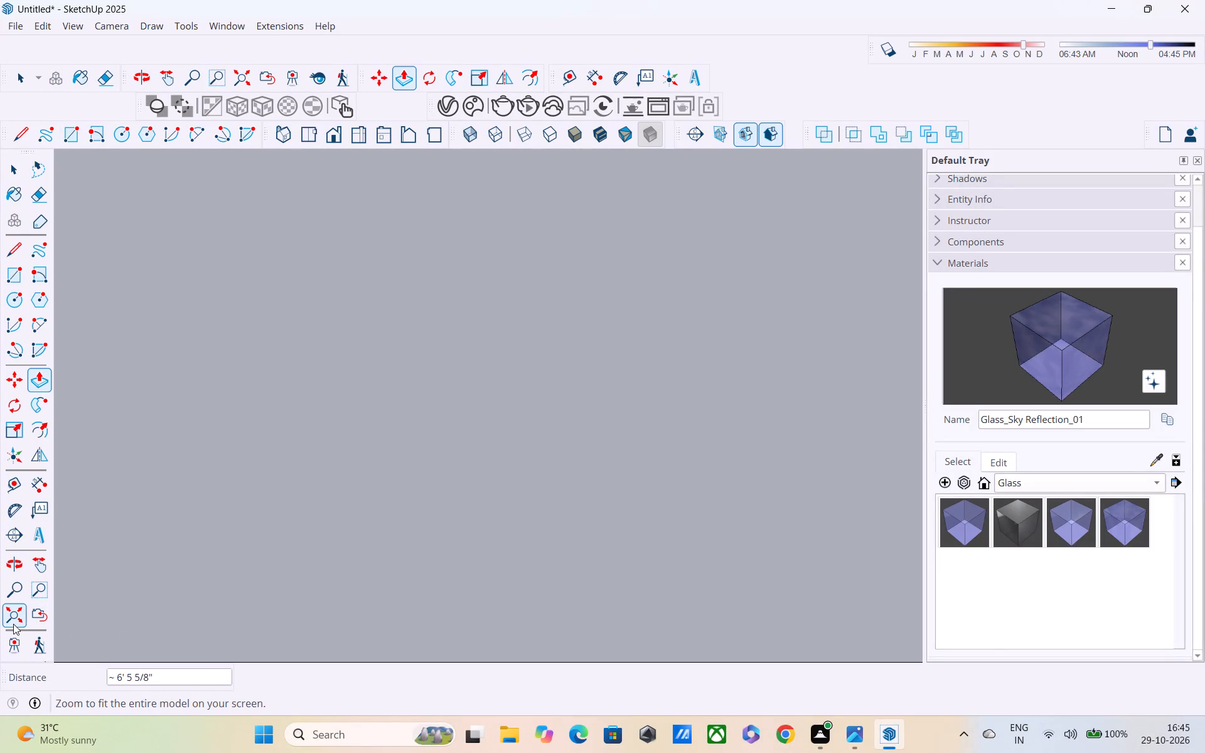
click(13, 624)
middle_drag(306, 565, 331, 430)
scroll(347, 413, up, 3)
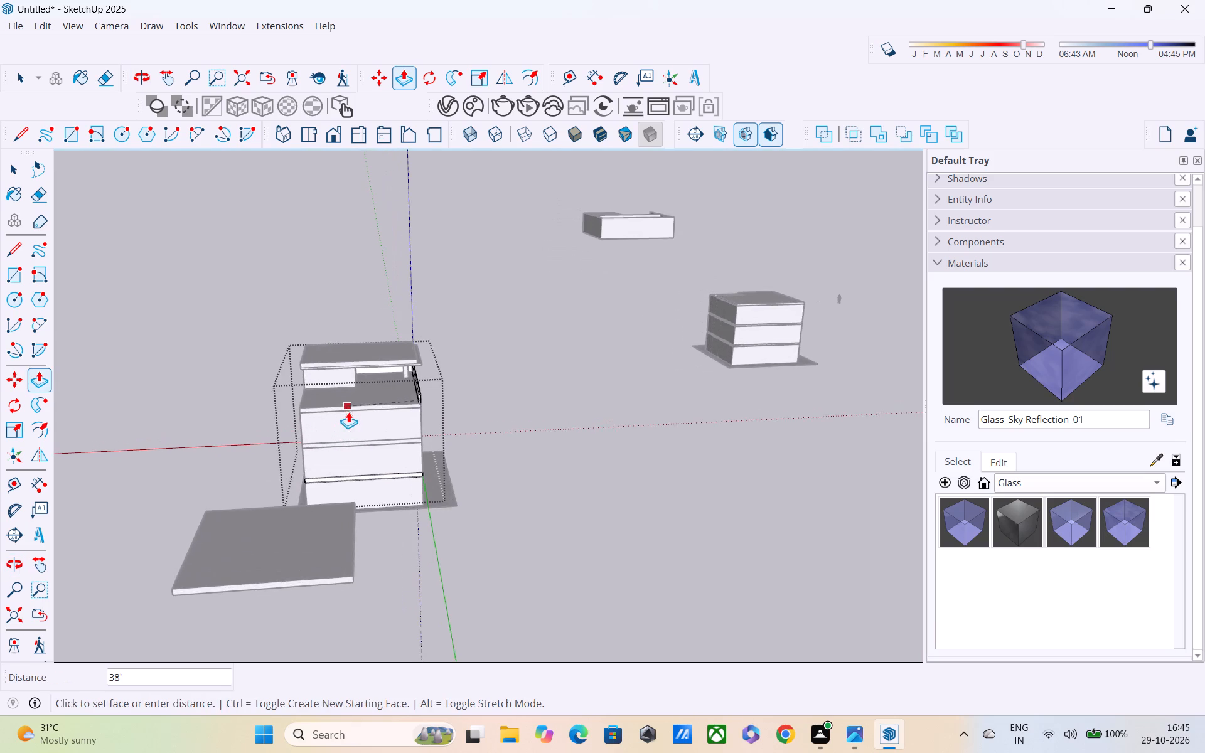
scroll(387, 395, up, 2)
middle_drag(395, 397, 753, 422)
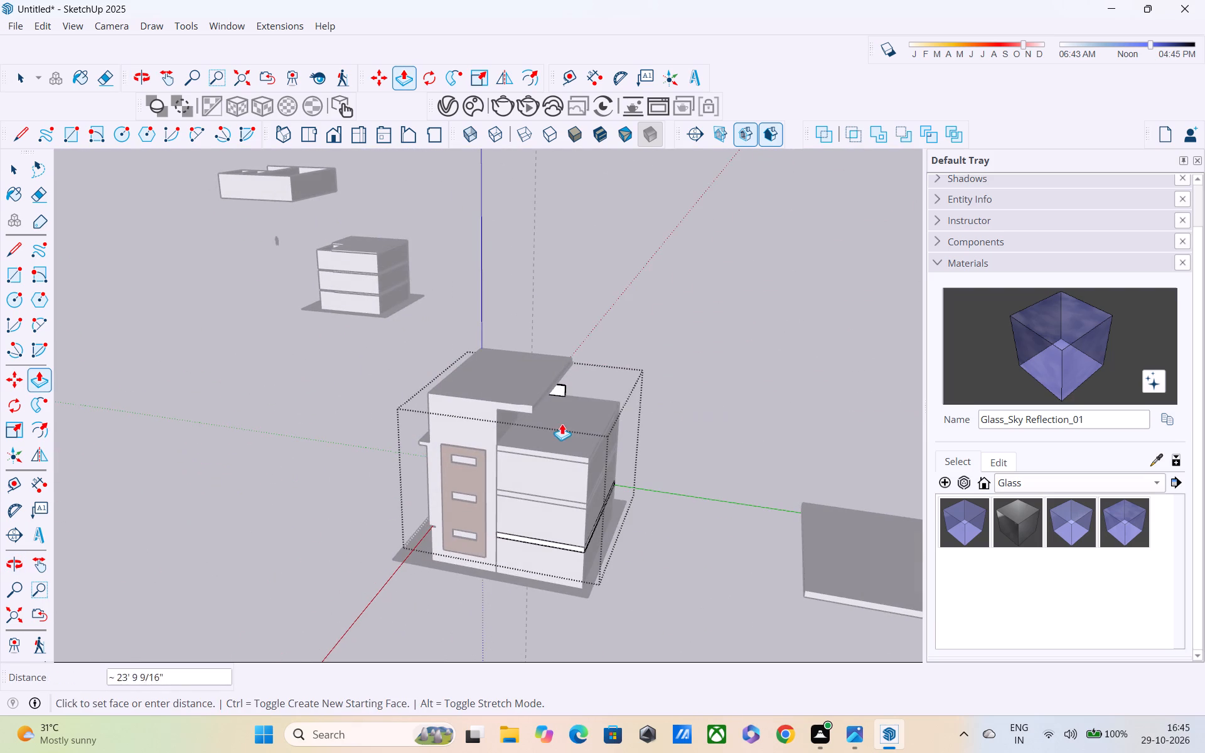
scroll(561, 424, up, 2)
scroll(628, 391, up, 5)
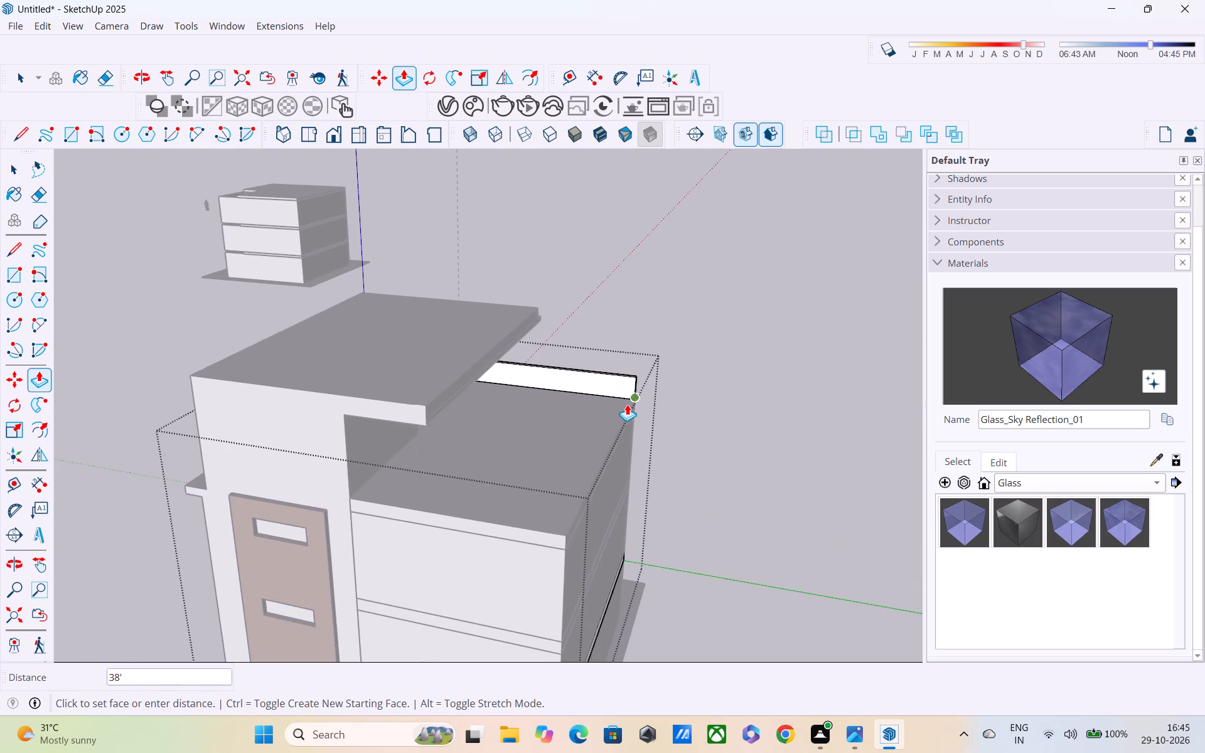
middle_drag(541, 375, 435, 356)
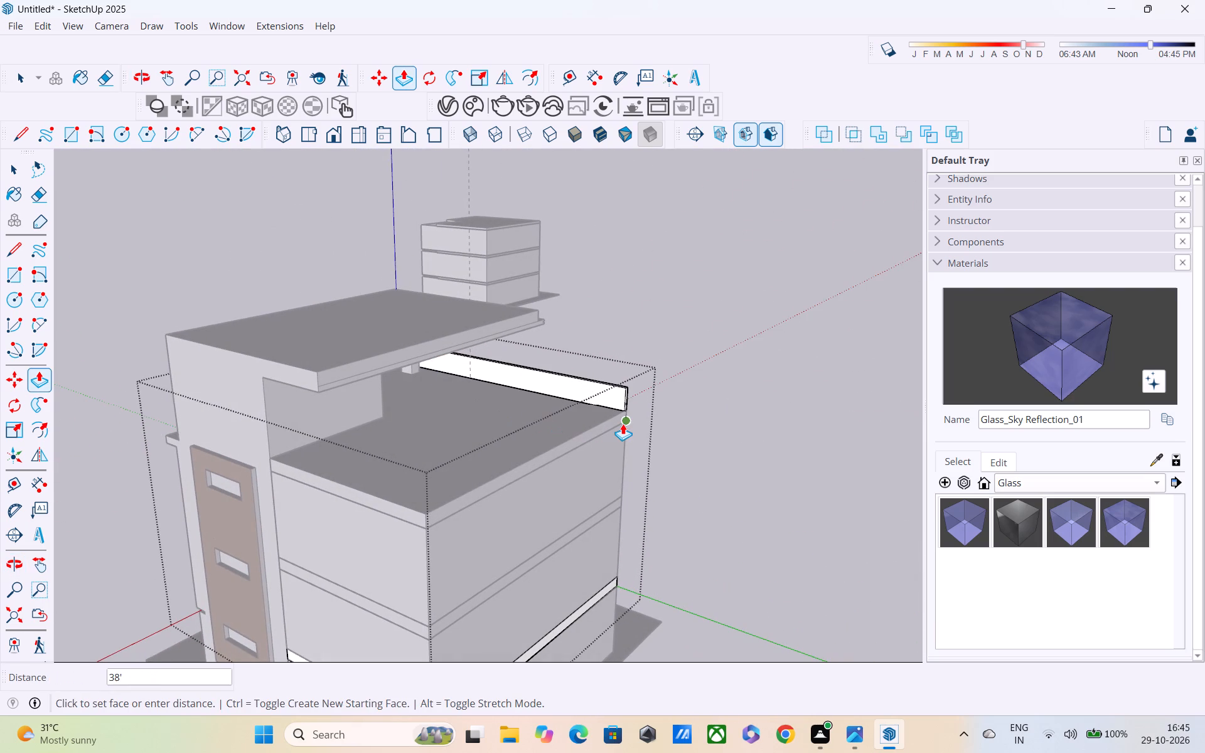
click(620, 422)
Mark a 6" strip at the side parapet's free end with a 6" base line and a 3' vertical line on its inner face.
middle_drag(618, 421, 721, 290)
scroll(684, 326, up, 2)
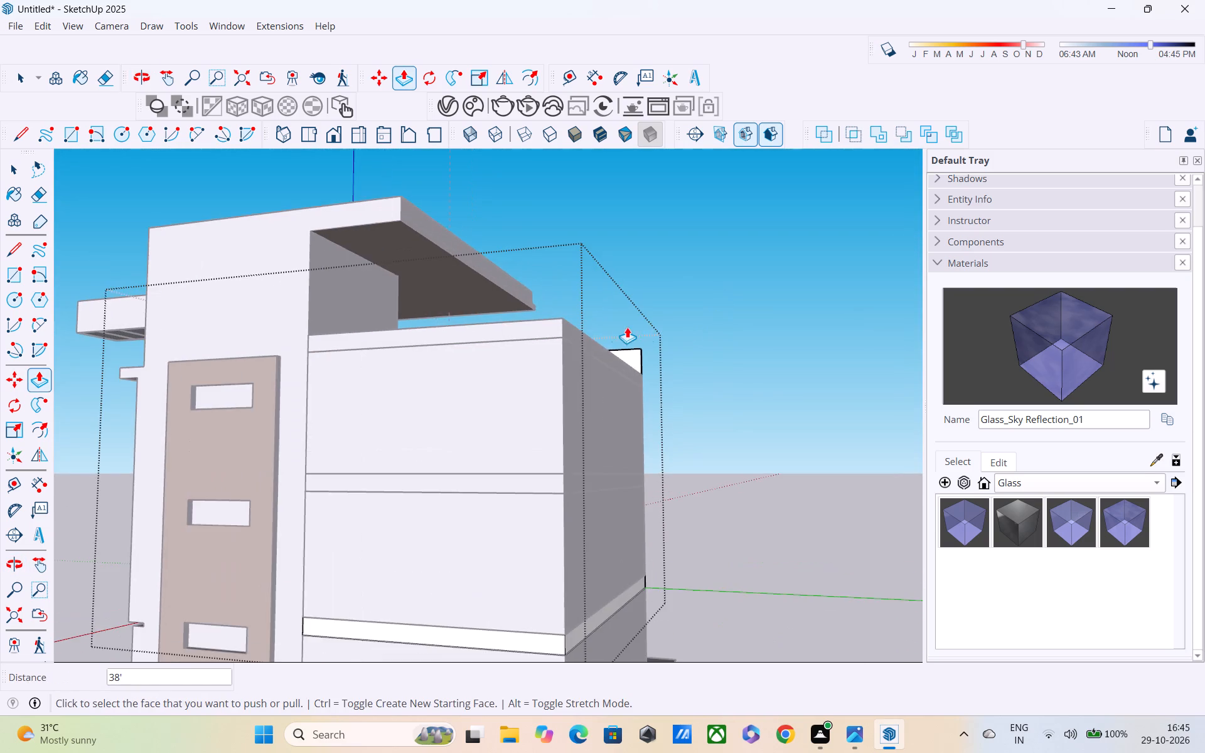
middle_drag(609, 325, 646, 361)
scroll(647, 374, up, 3)
scroll(639, 434, up, 1)
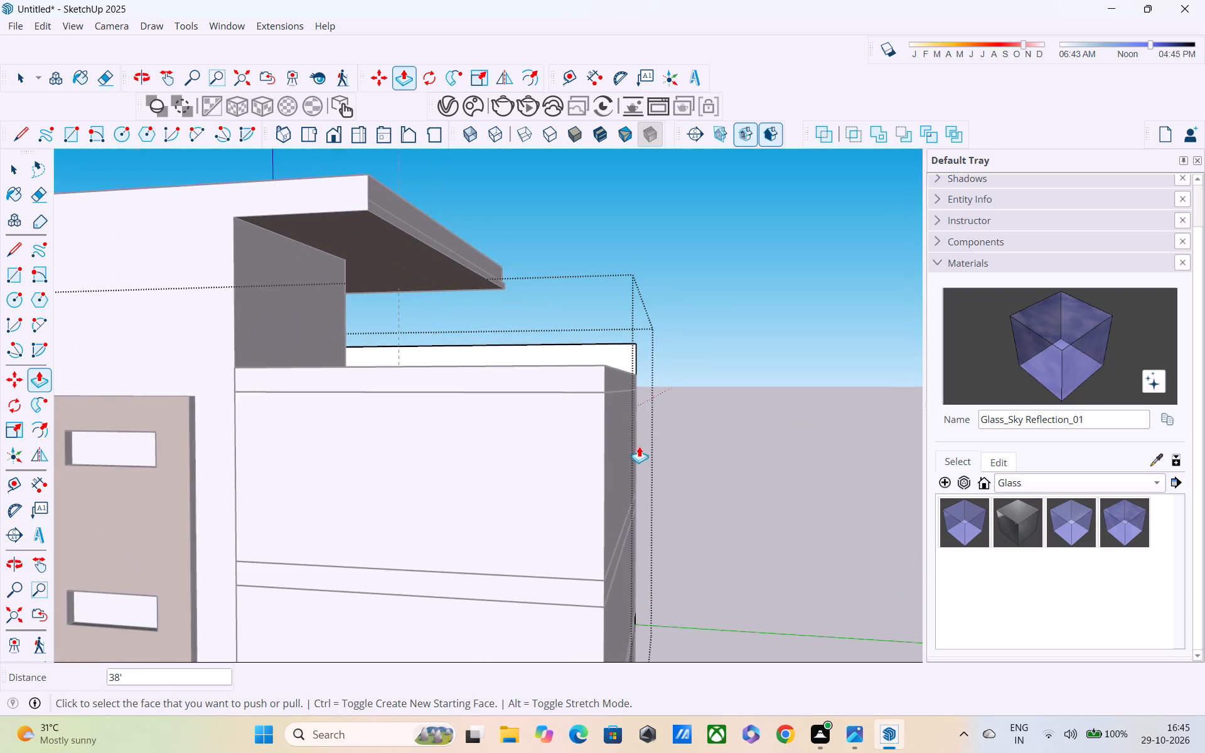
scroll(639, 446, up, 1)
middle_drag(611, 400, 604, 394)
scroll(604, 391, up, 2)
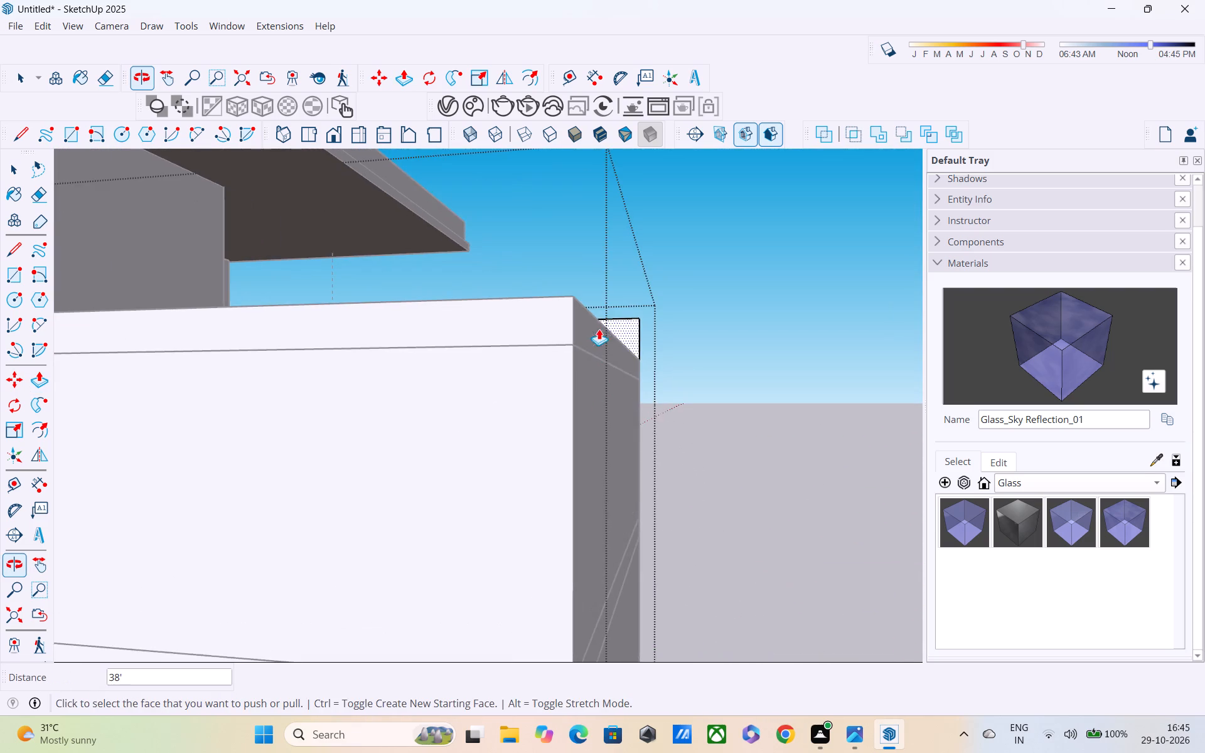
scroll(599, 315, up, 2)
middle_drag(611, 329, 710, 369)
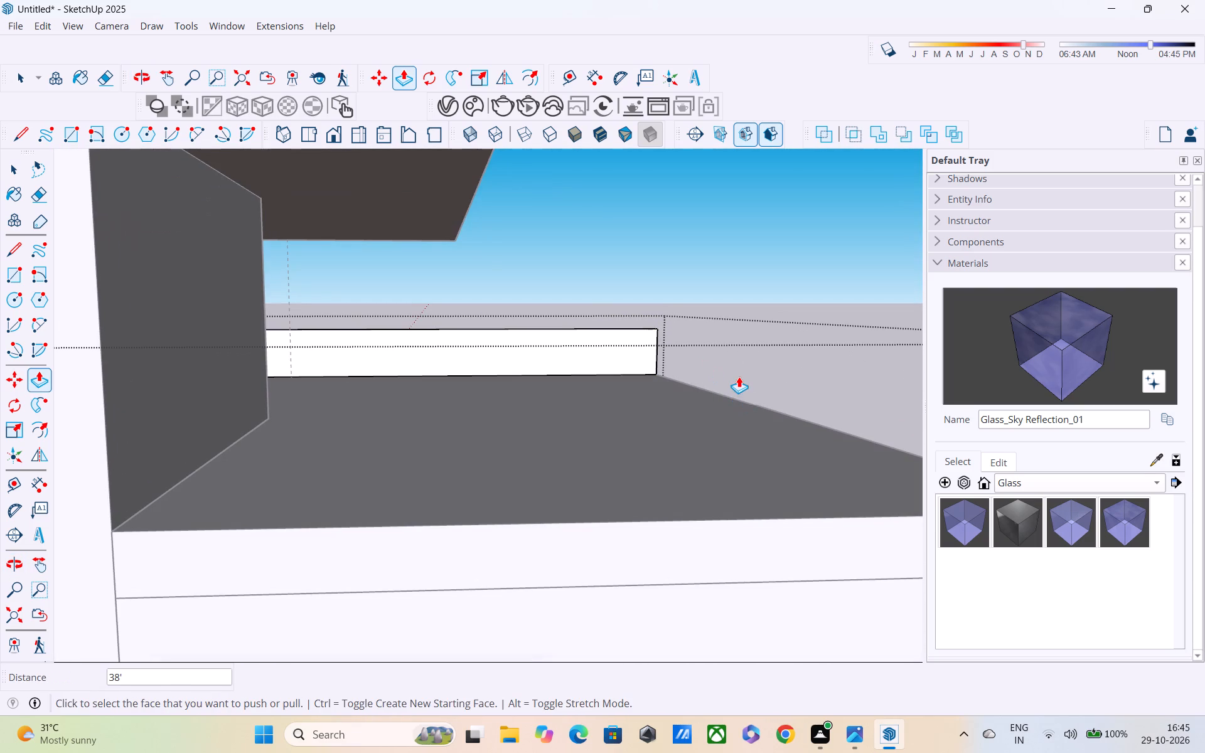
key(l)
scroll(736, 360, up, 3)
scroll(654, 371, up, 6)
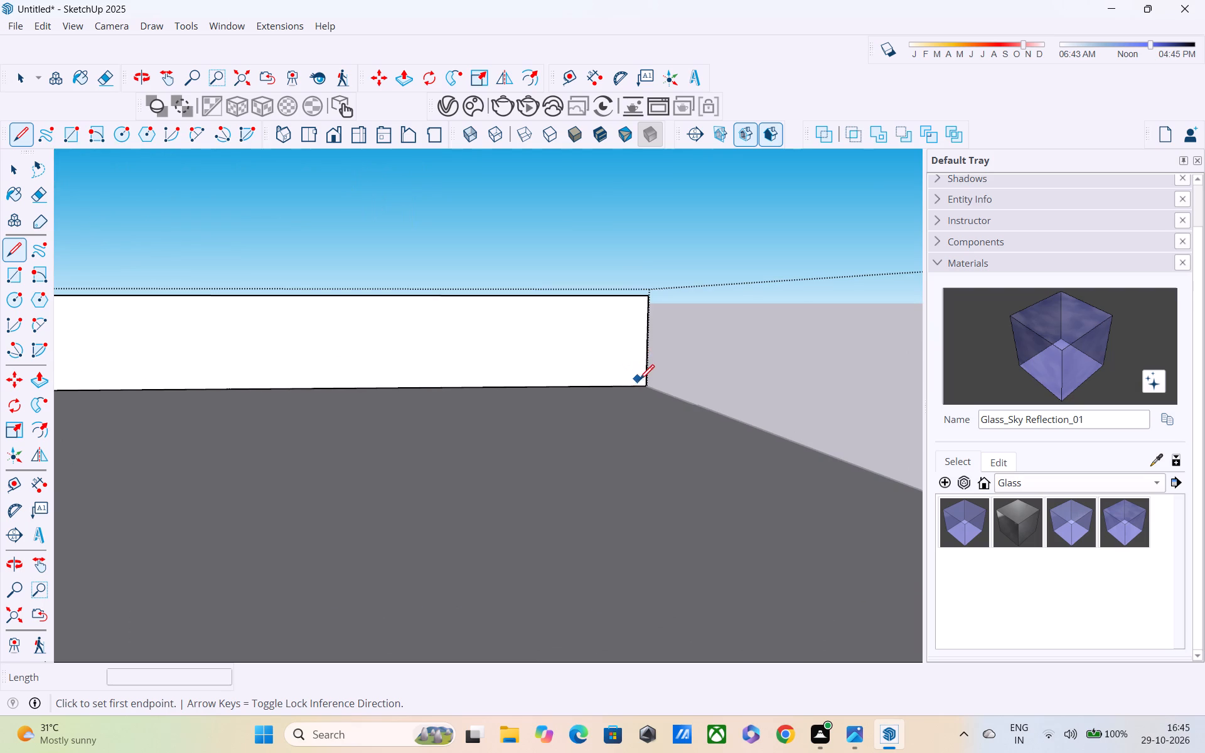
click(643, 385)
click(628, 388)
click(633, 292)
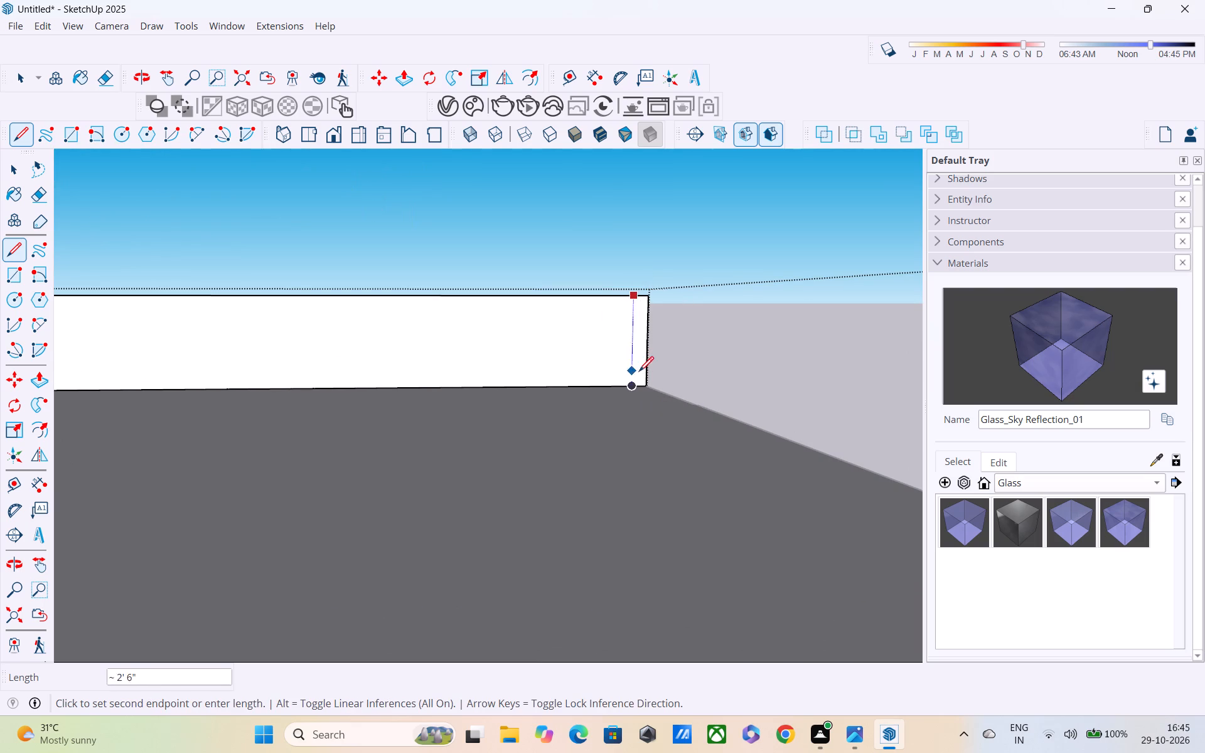
click(633, 391)
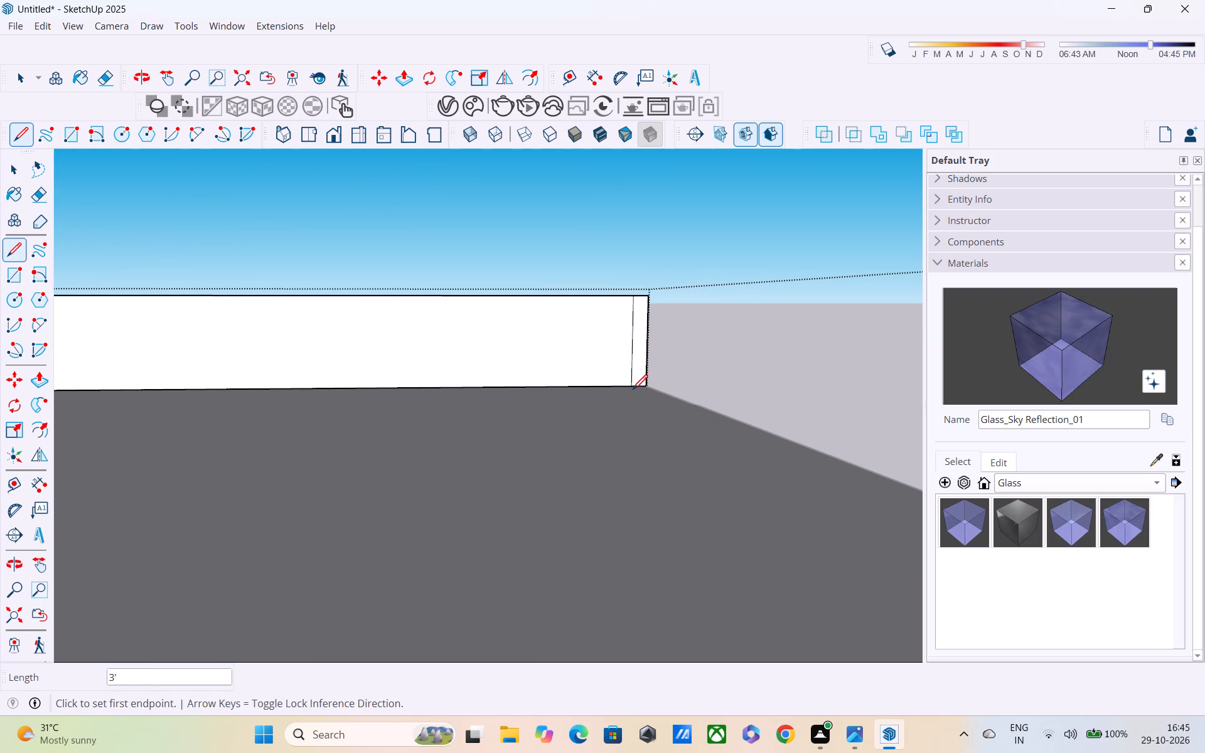
Push/Pull the new 6" strip along the terrace's adjoining open edge up to the next roof corner.
key(p)
click(633, 364)
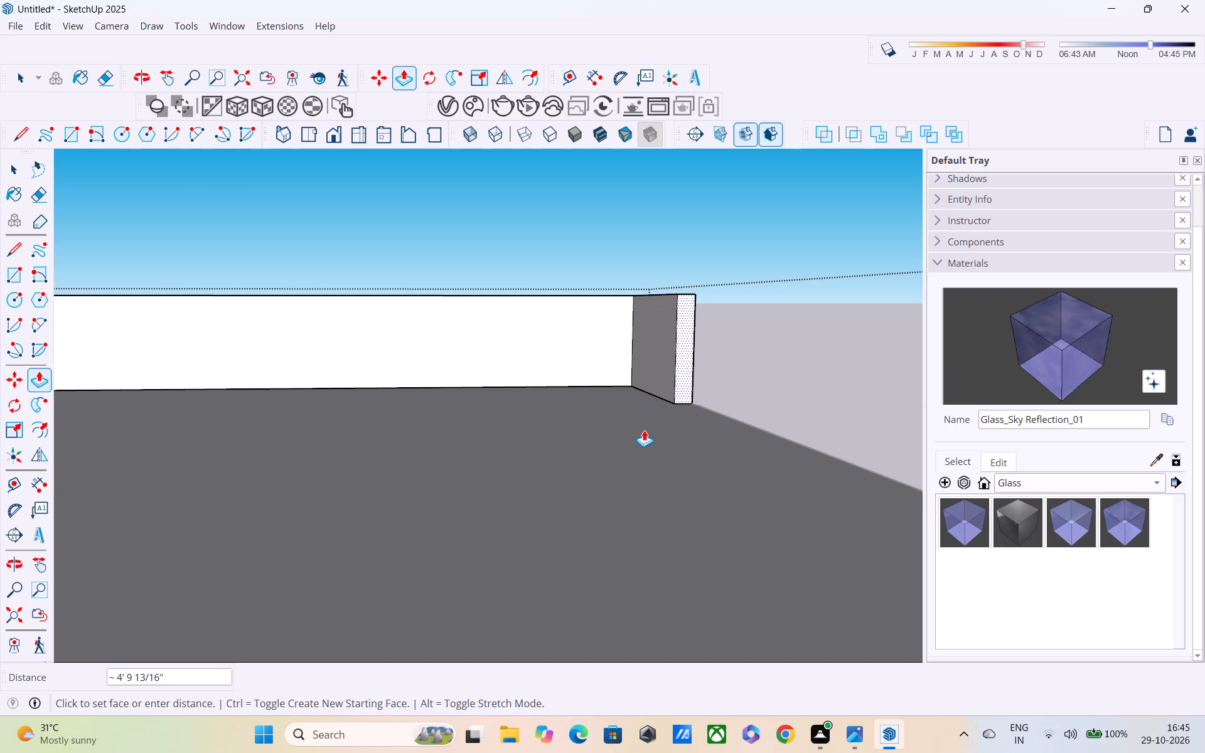
scroll(644, 430, down, 4)
shift+middle_drag(646, 439, 592, 343)
scroll(591, 342, up, 1)
scroll(589, 341, down, 5)
shift+scroll(621, 440, down, 1)
shift+middle_drag(621, 440, 528, 393)
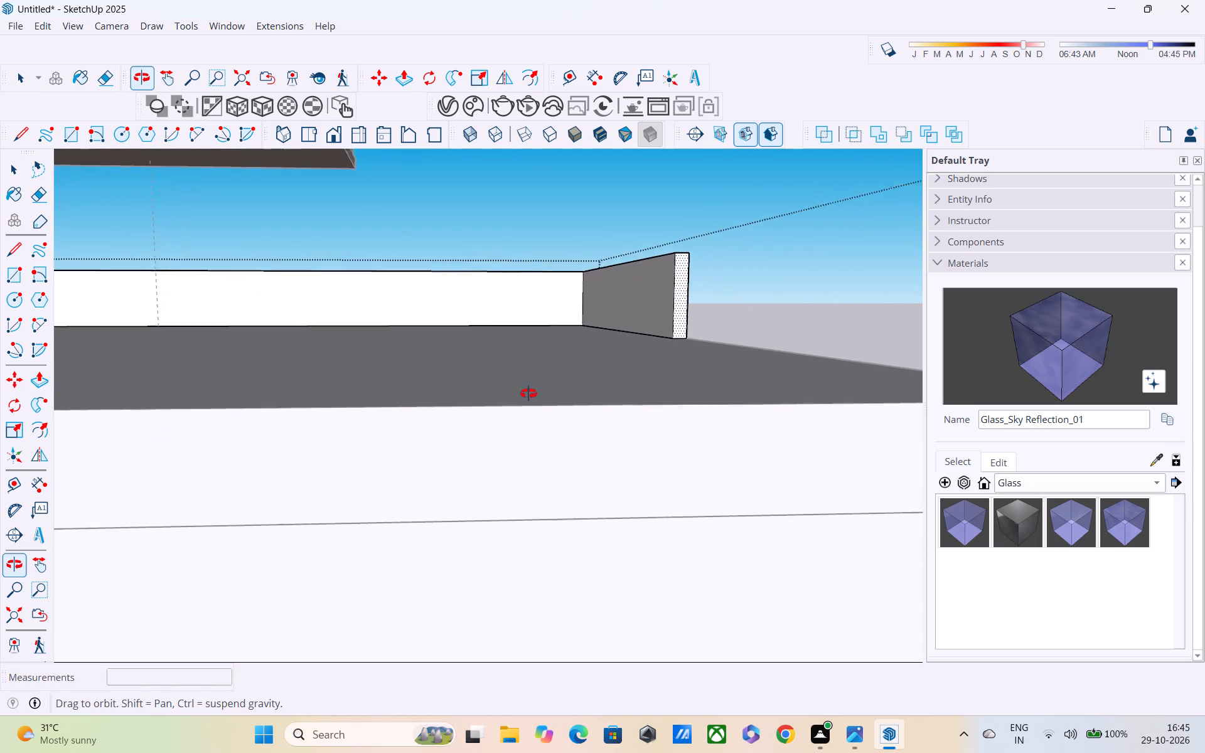
shift+middle_drag(528, 393, 515, 393)
scroll(513, 410, down, 5)
click(604, 484)
Draw a 6" line along the top edge of the newest parapet's inner face, starting from its free end.
middle_drag(633, 525, 638, 535)
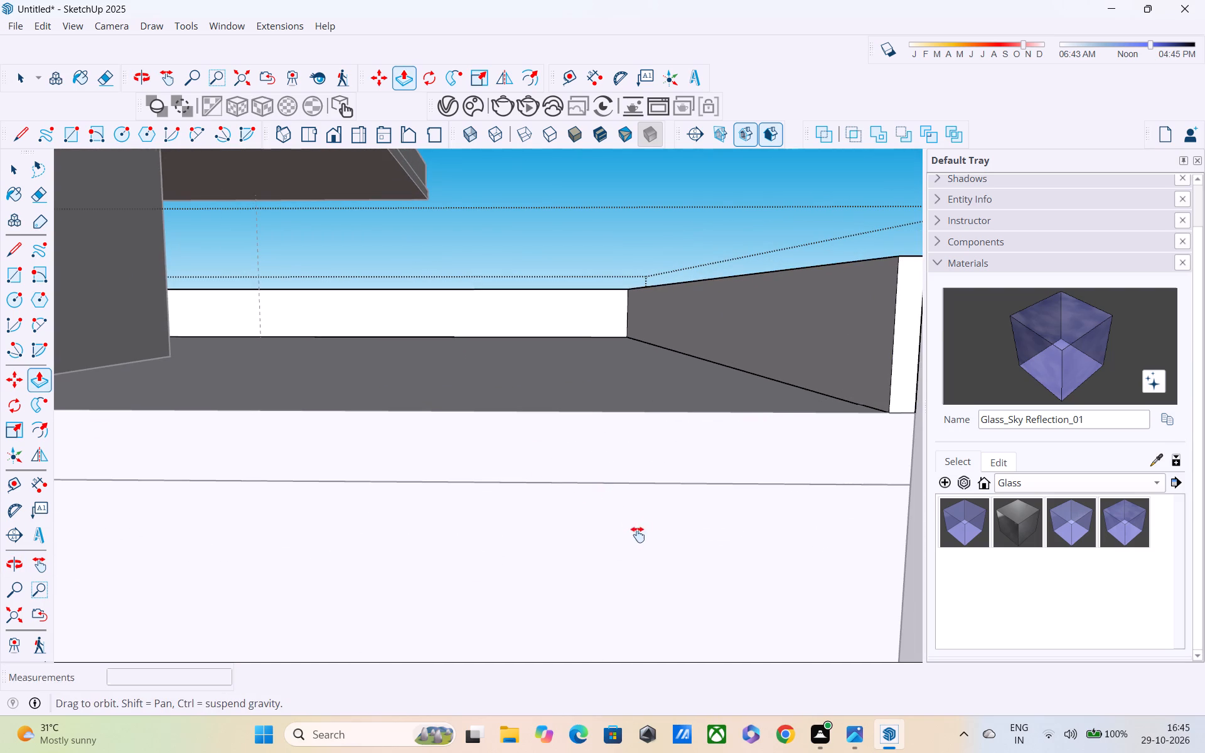
middle_drag(638, 535, 384, 481)
shift+scroll(482, 482, down, 1)
scroll(377, 479, up, 1)
scroll(375, 479, down, 5)
middle_drag(395, 515, 646, 441)
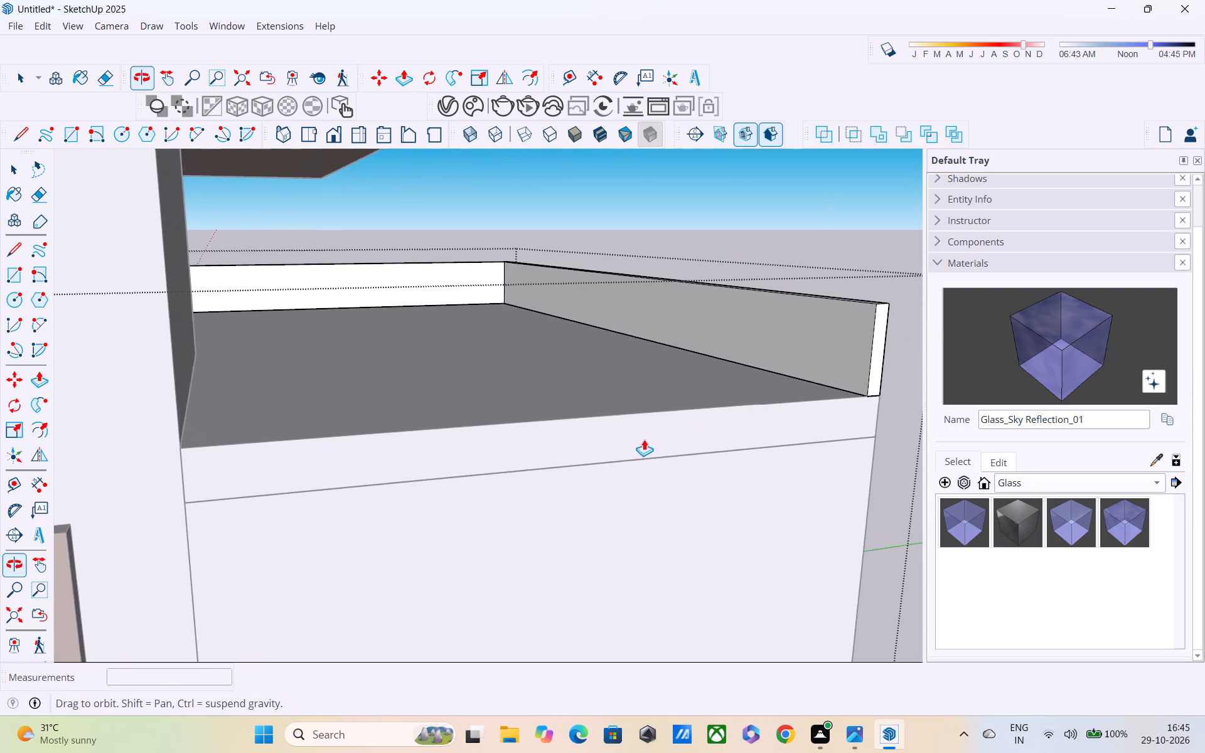
scroll(636, 428, down, 3)
middle_drag(662, 432, 804, 466)
key(l)
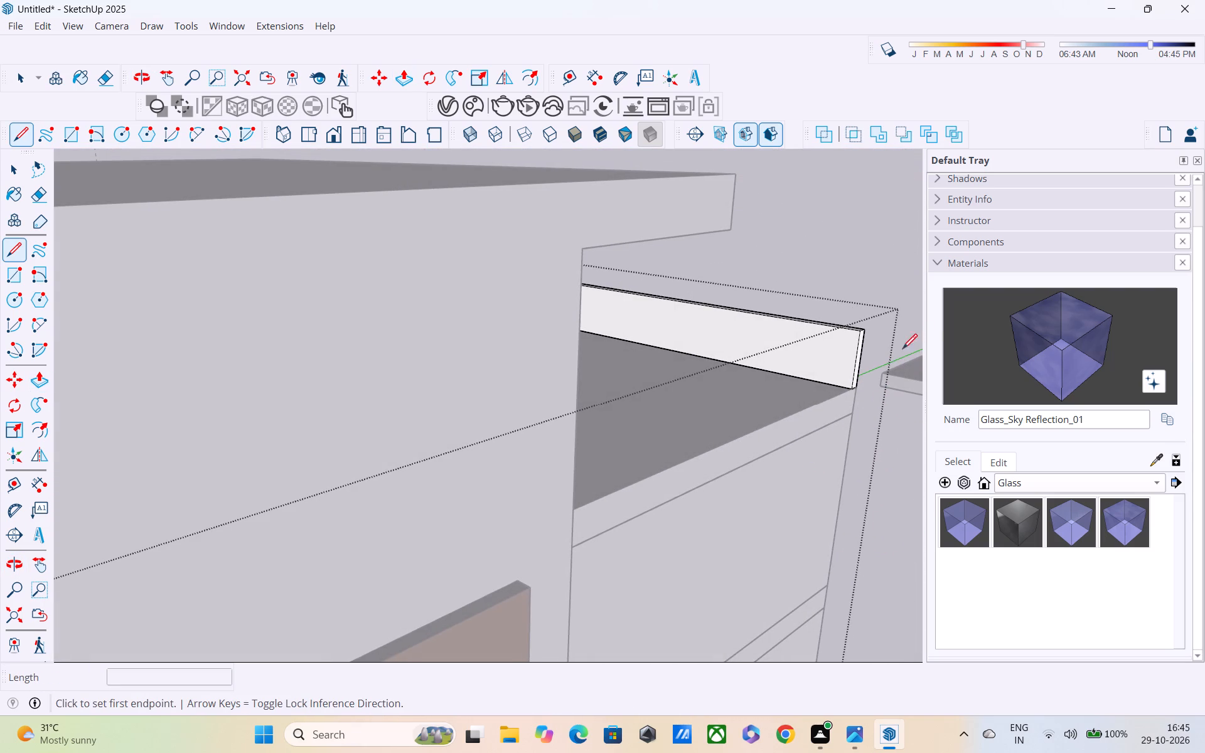
scroll(862, 345, up, 3)
click(859, 332)
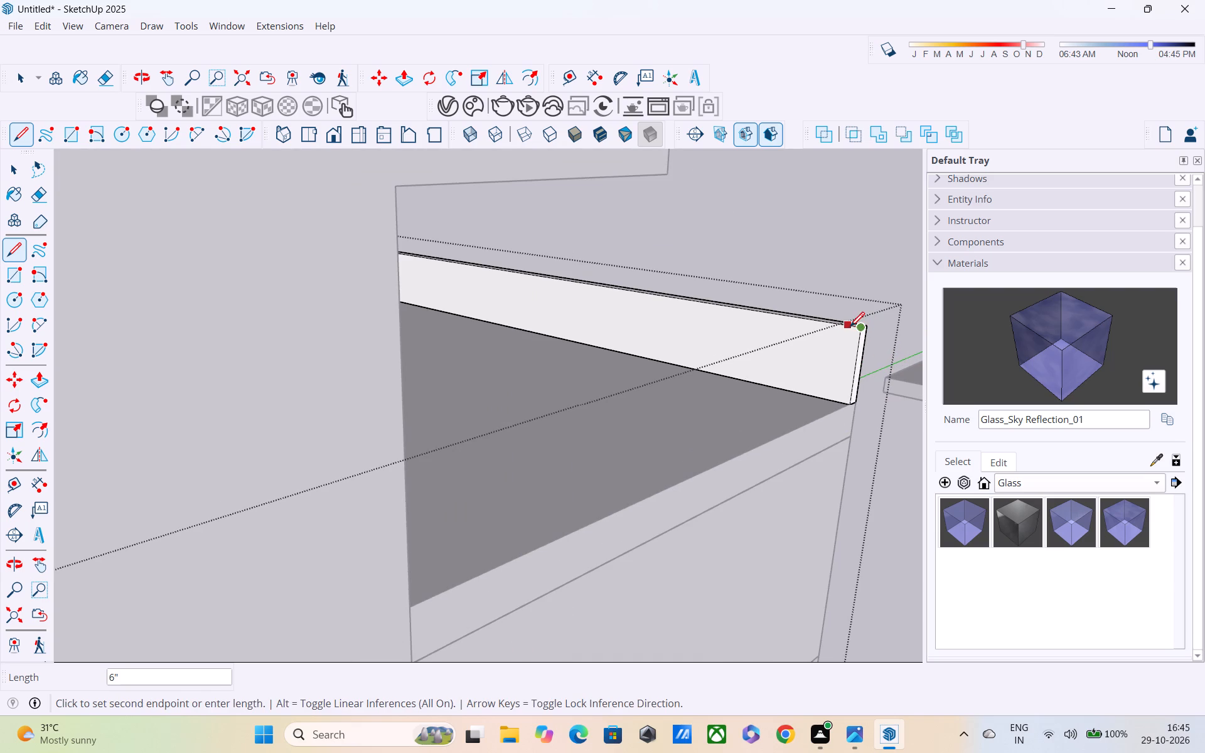
click(846, 326)
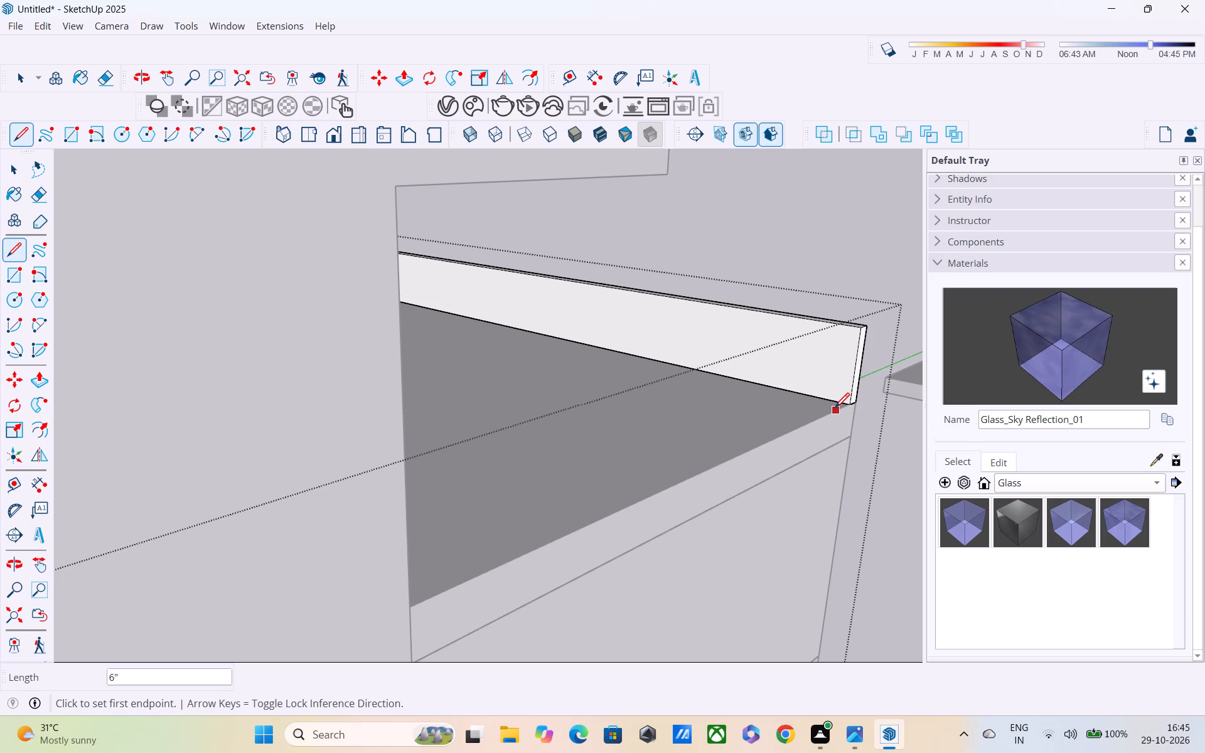
Draw a matching 6" line along the base of that parapet's inner face, starting from its free end corner.
key(p)
scroll(777, 446, up, 3)
scroll(815, 407, up, 2)
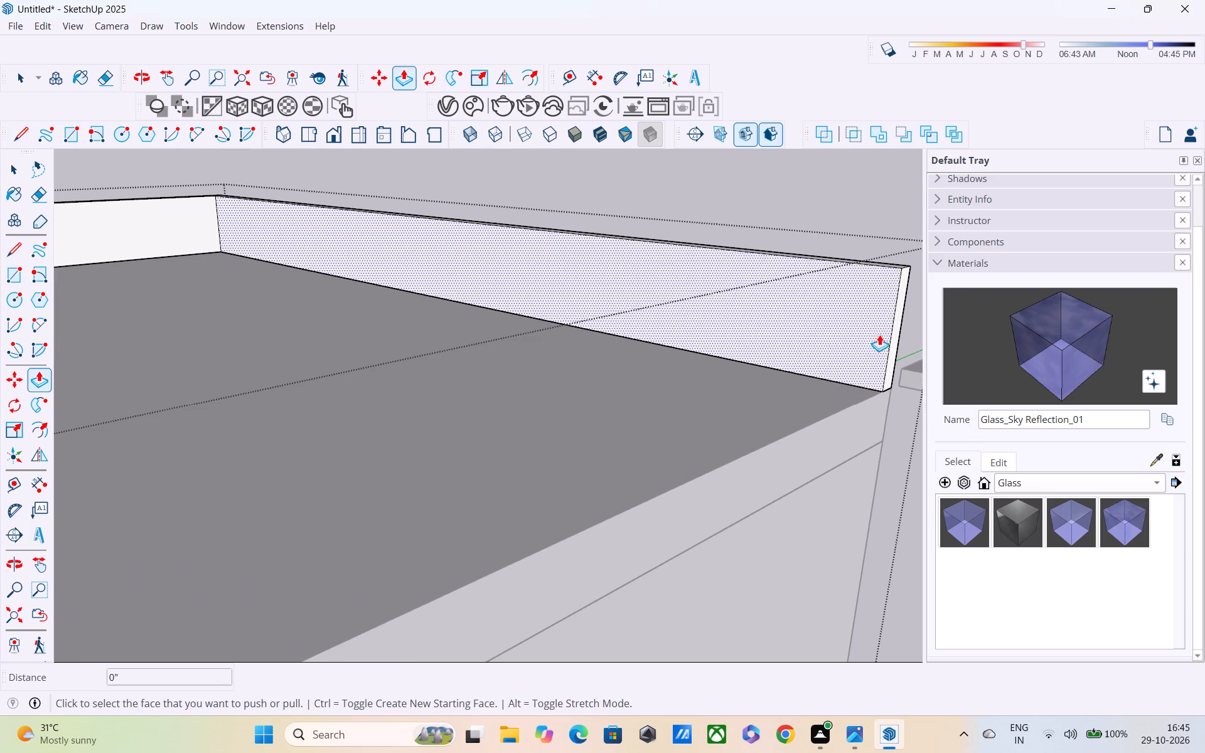
key(l)
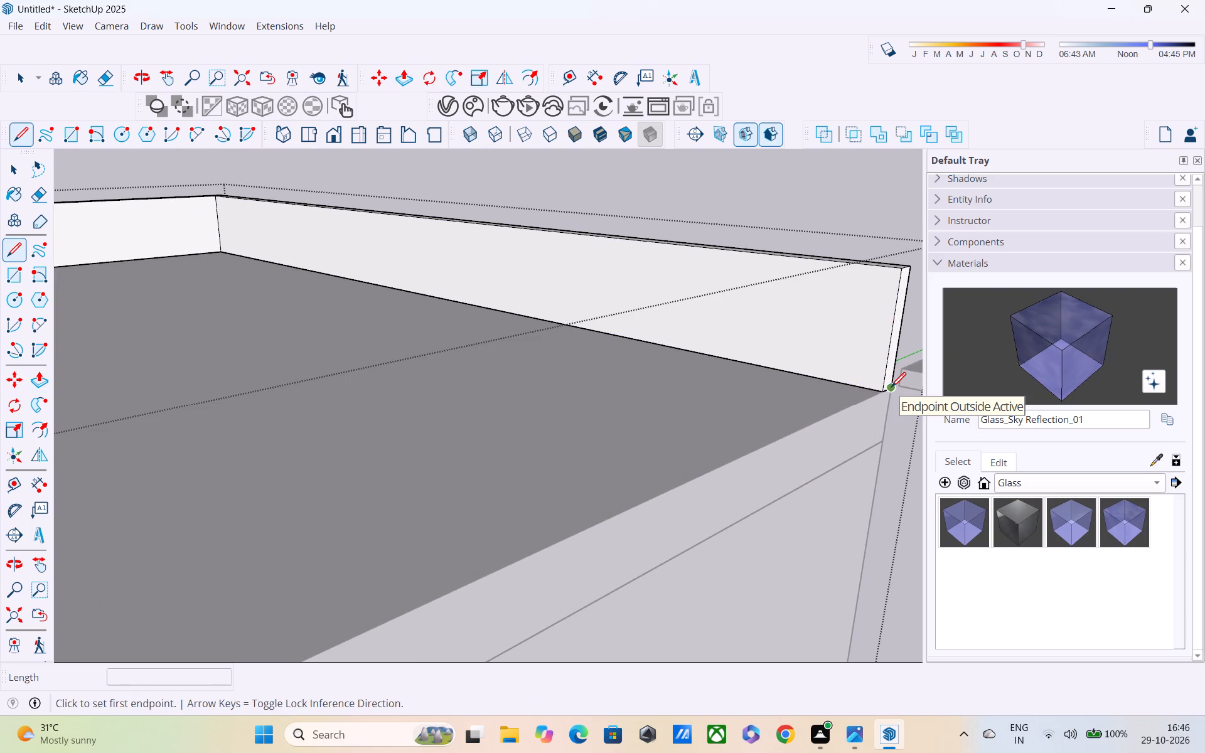
click(887, 395)
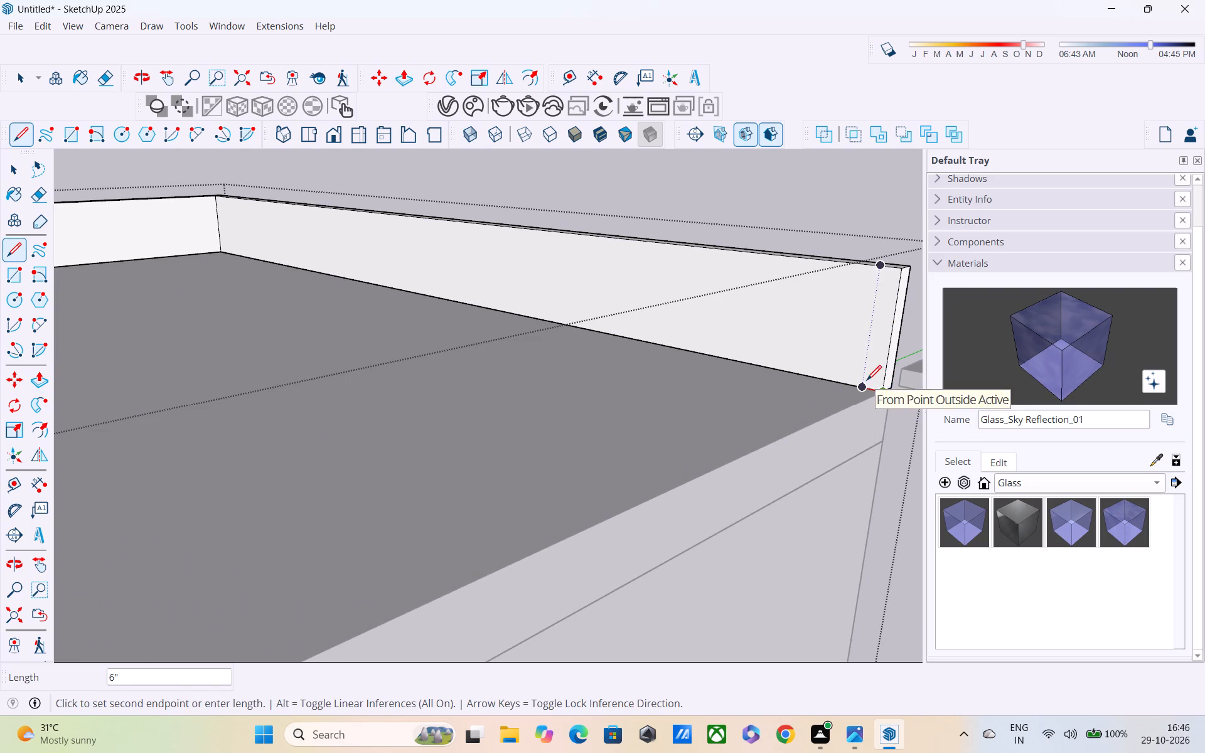
click(867, 382)
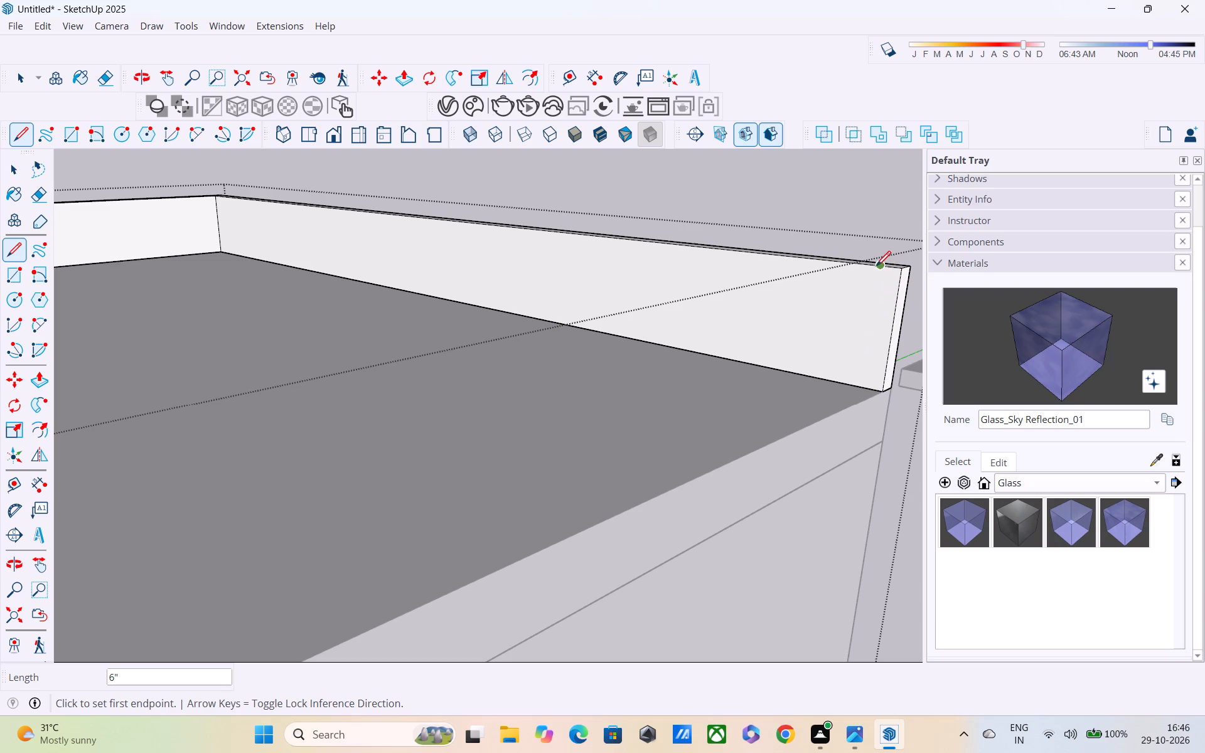
Draw a vertical line down the newest parapet's inner face to close off the 6" wide strip at its free end.
click(879, 264)
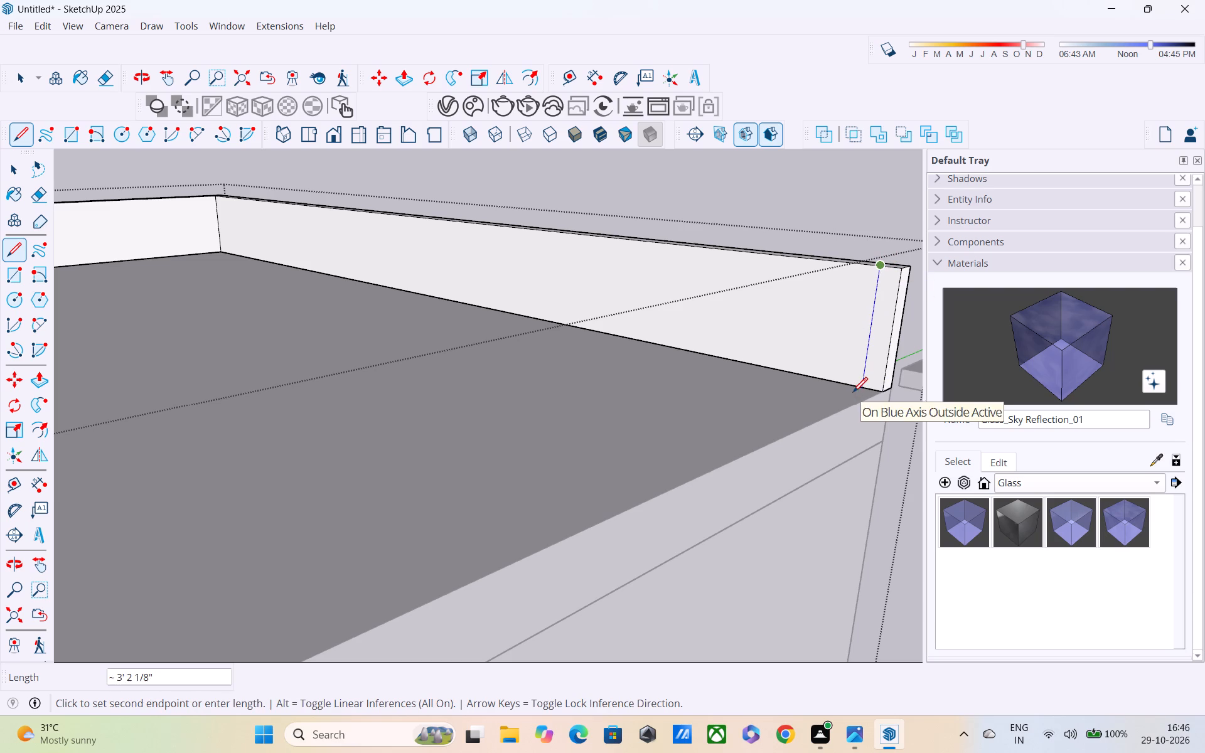
click(866, 388)
Push/Pull the closed 6" strip 21' along the last open terrace edge to the tall block's wall.
key(p)
click(868, 359)
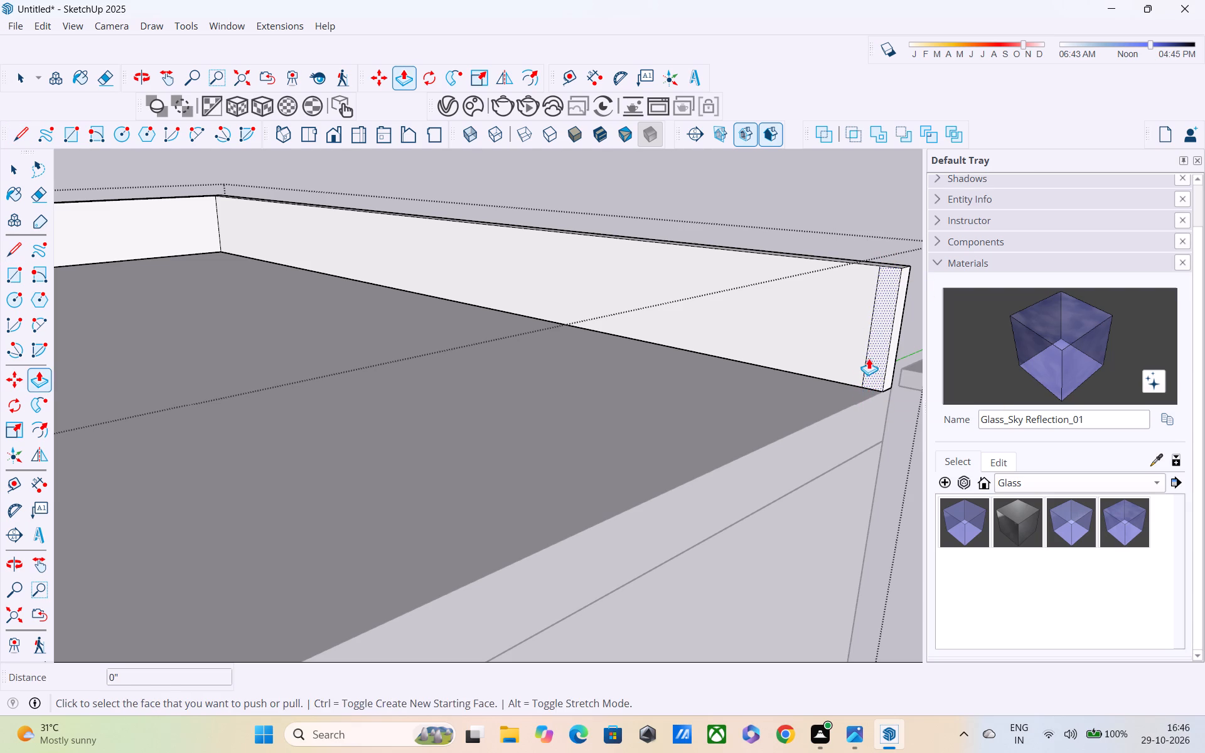
scroll(755, 425, down, 5)
middle_drag(754, 436, 862, 439)
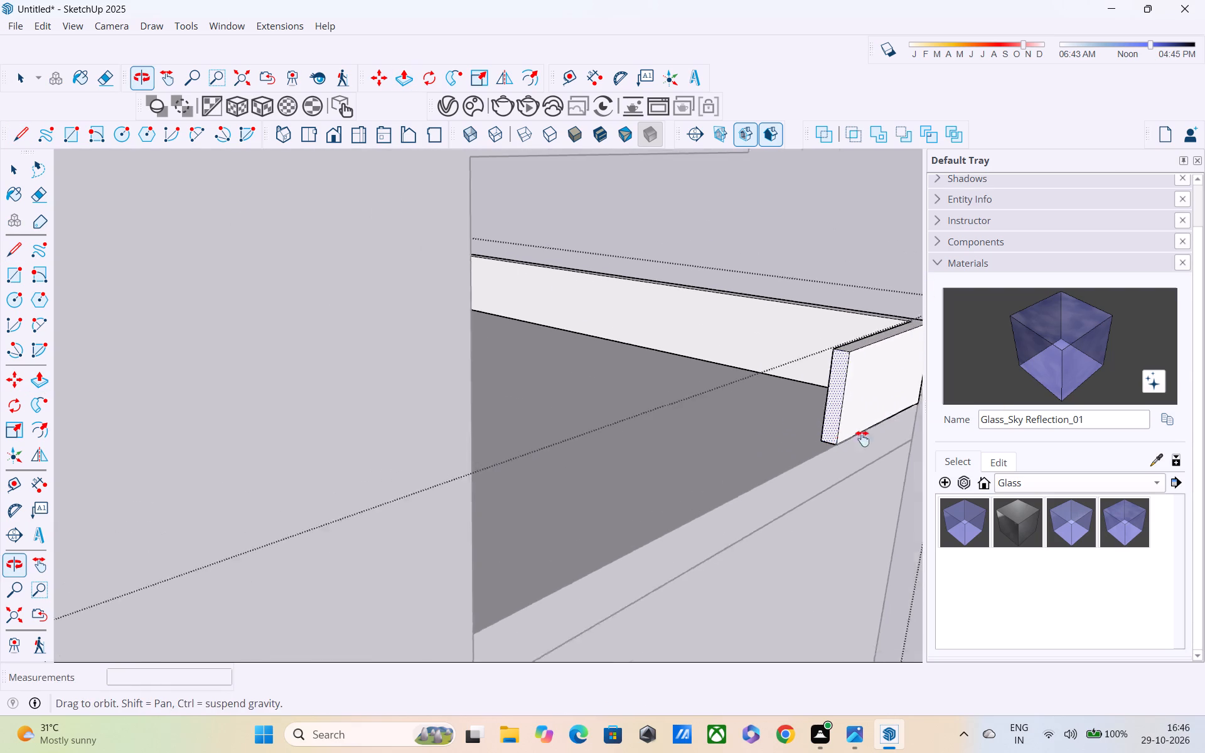
middle_drag(862, 439, 902, 439)
middle_drag(845, 459, 570, 441)
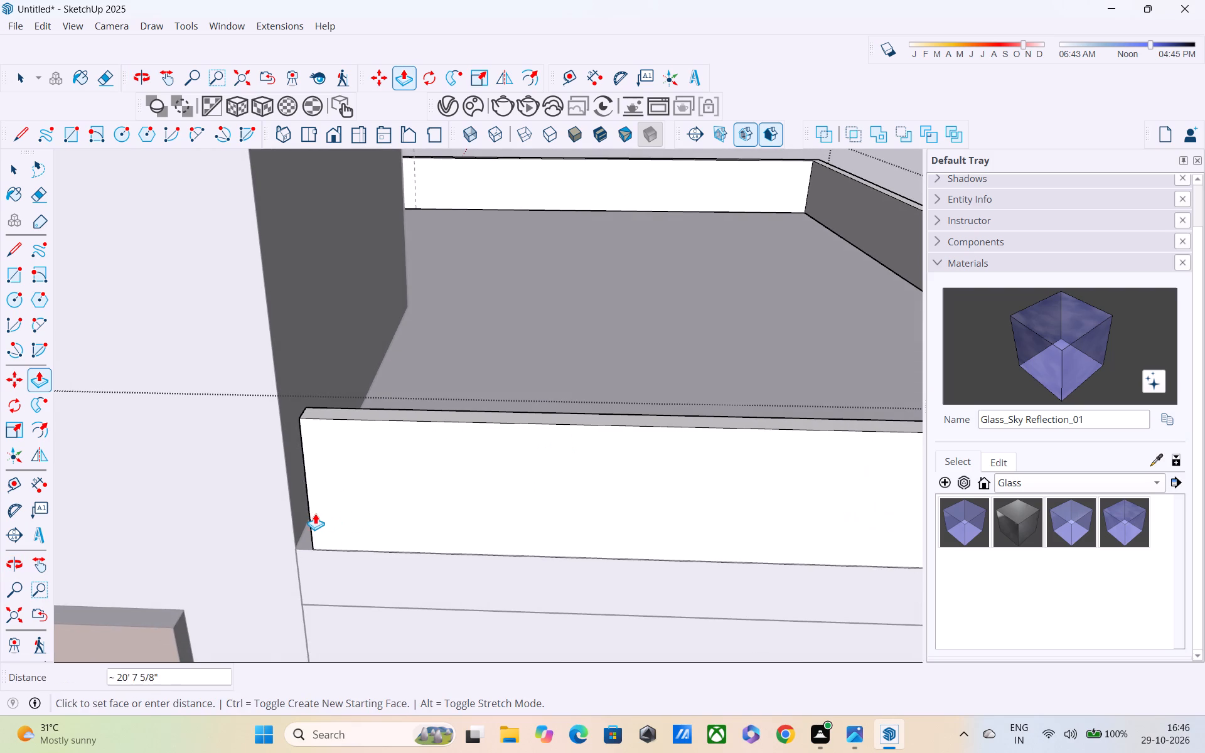
click(286, 479)
scroll(284, 478, down, 3)
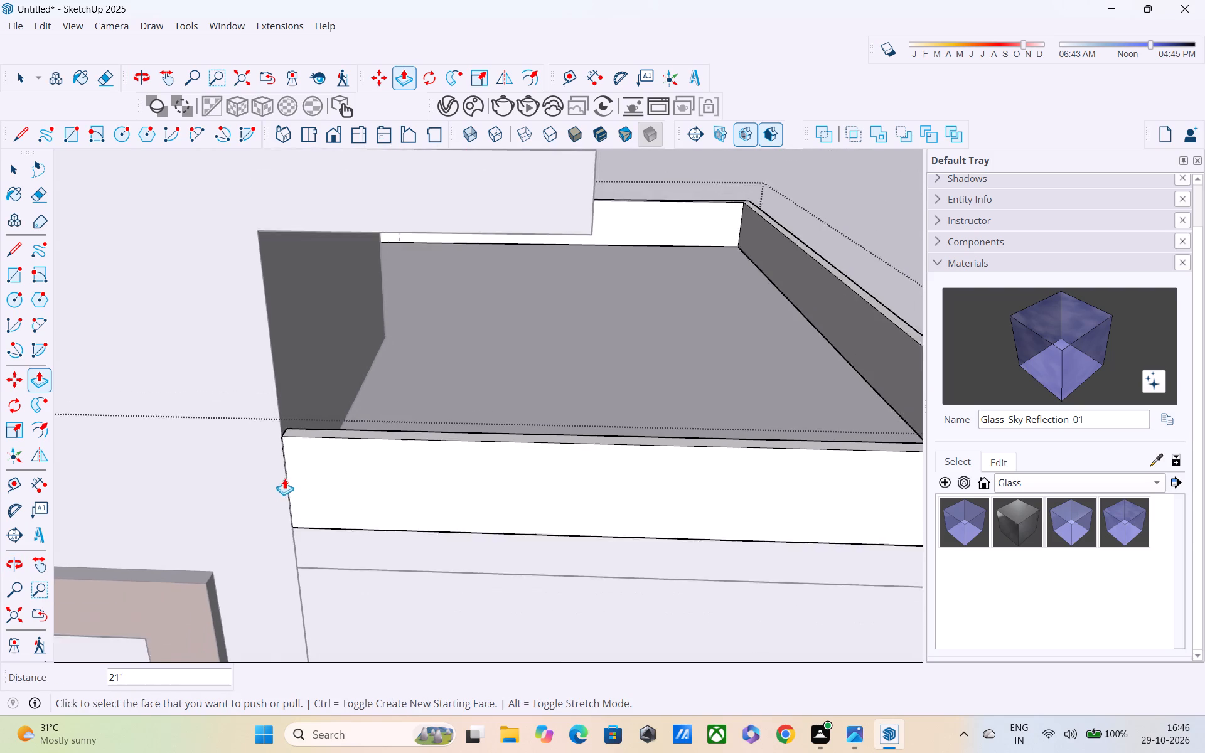
scroll(284, 478, down, 7)
Examine the building's side wall, front facade and roofline from several angles.
key(space)
click(781, 297)
middle_drag(603, 493, 594, 390)
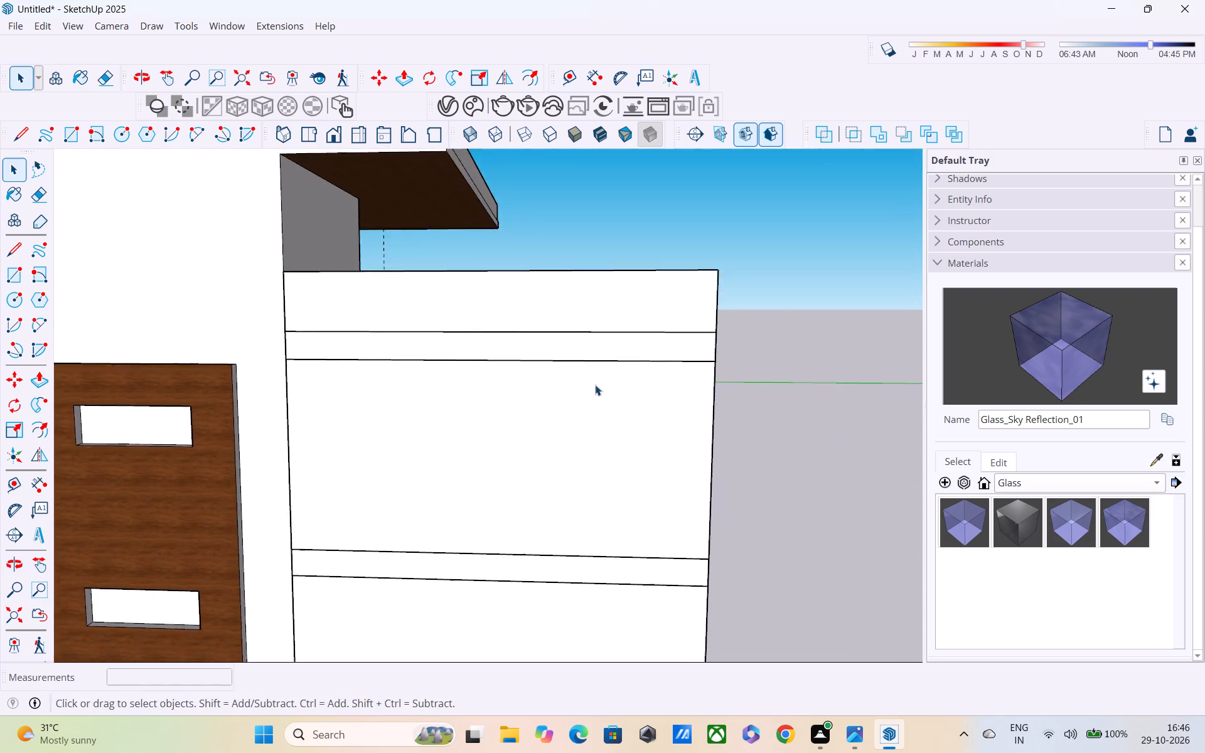
scroll(592, 384, down, 5)
middle_drag(579, 415, 596, 391)
scroll(596, 390, down, 4)
scroll(557, 427, up, 1)
middle_drag(554, 429, 846, 449)
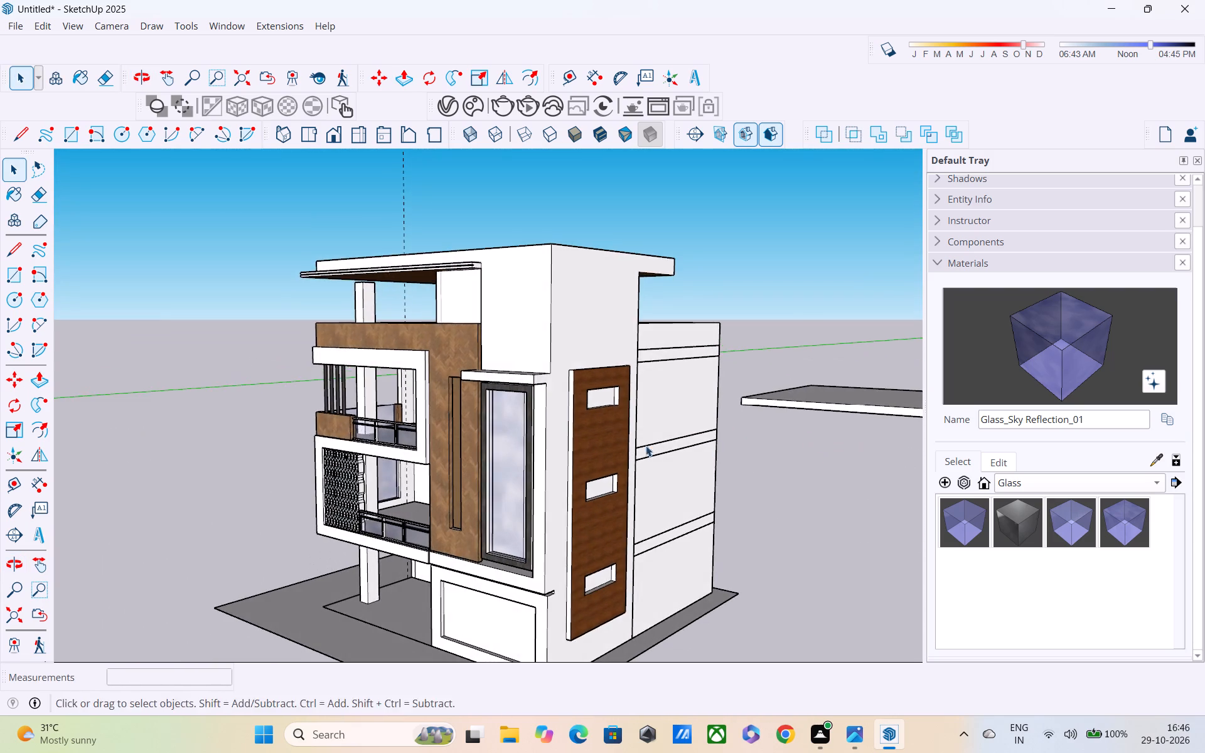
middle_drag(646, 446, 933, 409)
middle_drag(802, 372, 724, 274)
scroll(646, 469, up, 3)
middle_drag(631, 472, 598, 471)
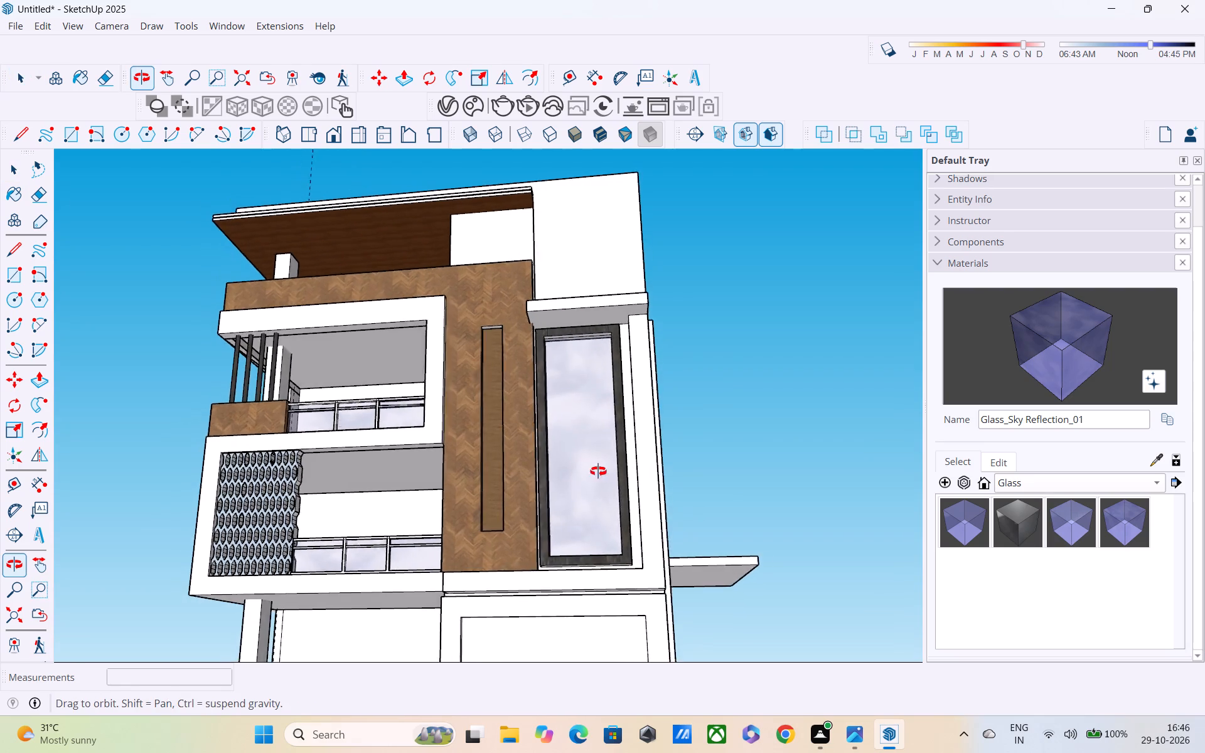
middle_drag(598, 471, 420, 612)
scroll(488, 628, down, 2)
middle_drag(490, 626, 768, 458)
scroll(766, 458, down, 4)
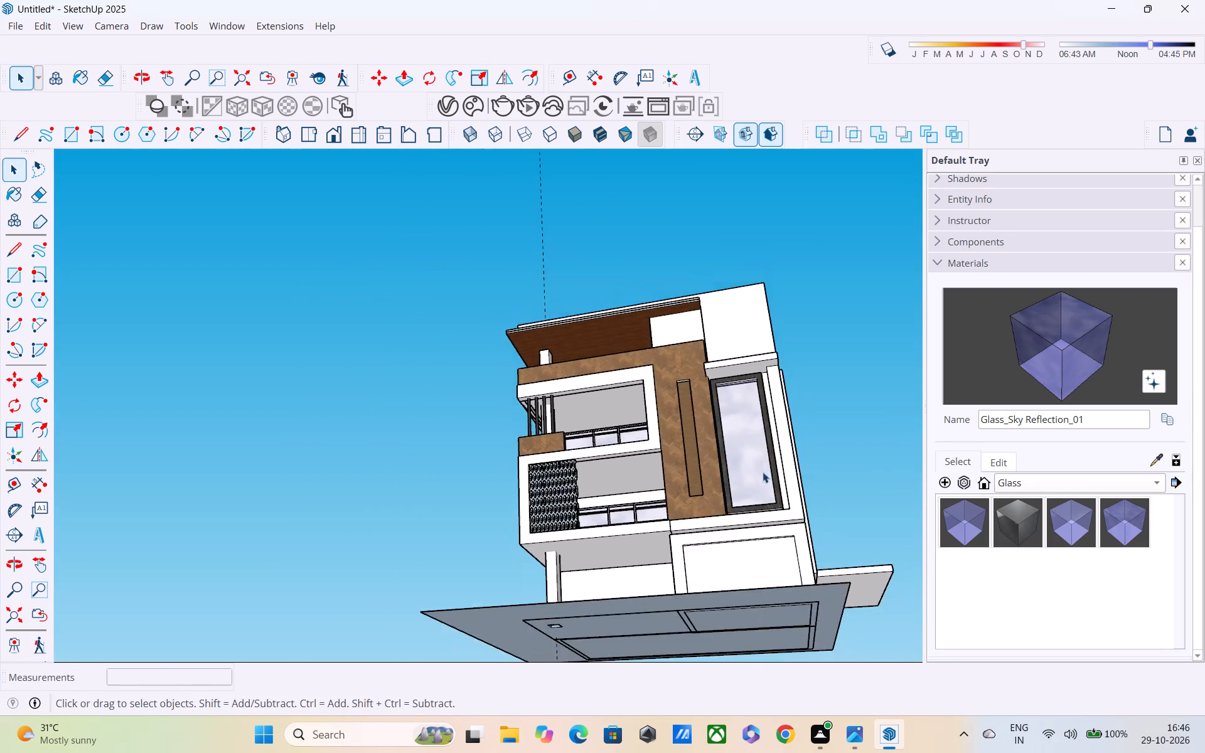
shift+middle_drag(762, 474, 698, 329)
scroll(698, 329, up, 1)
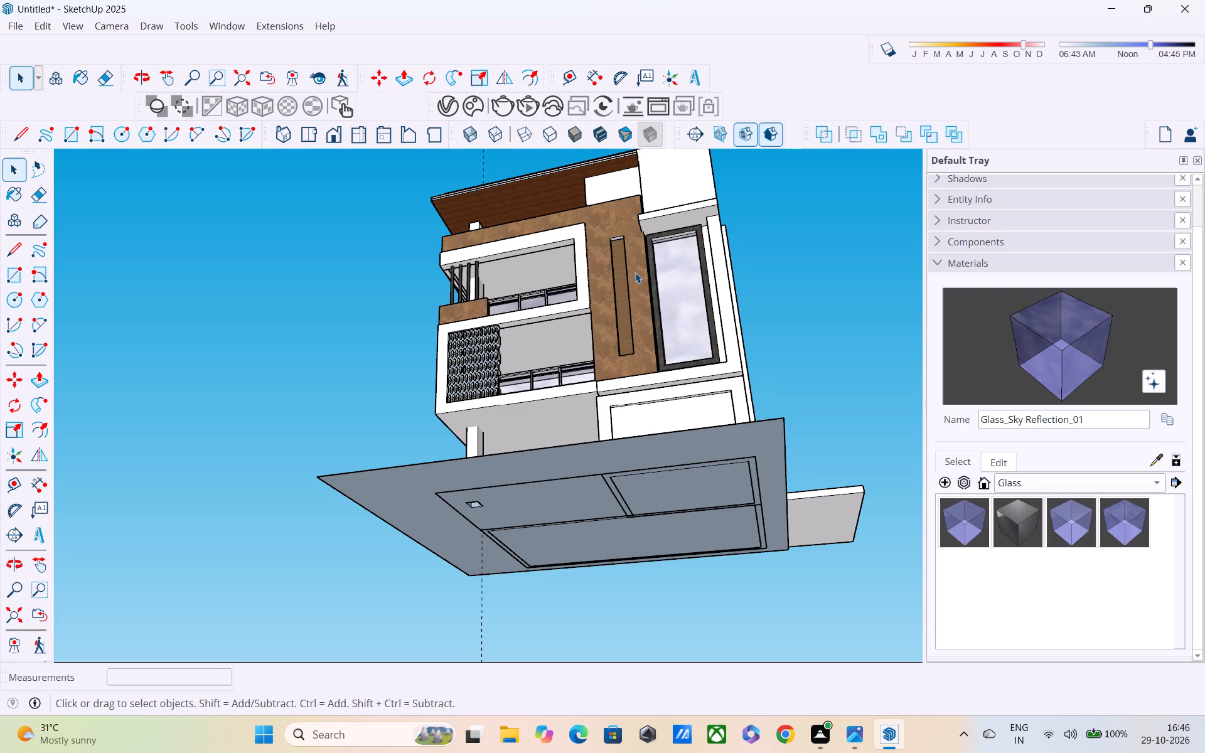
shift+middle_drag(638, 276, 643, 487)
shift+middle_drag(680, 304, 680, 432)
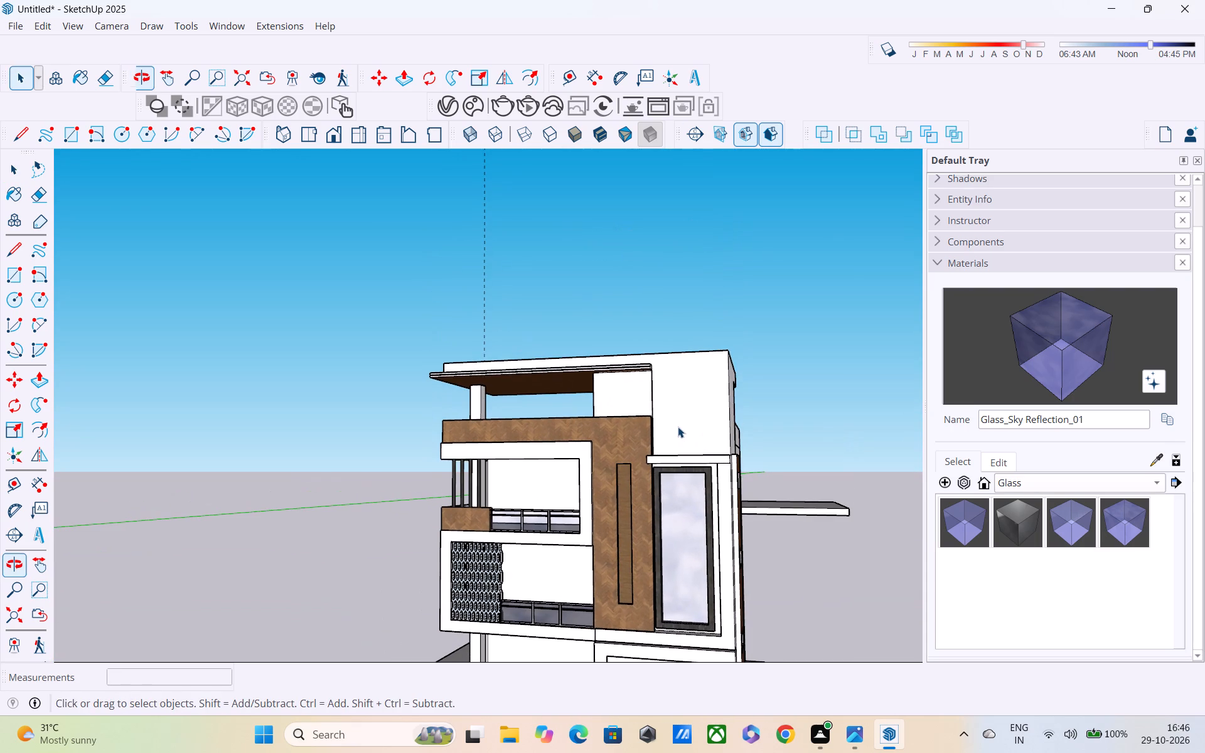
Draw a circle of about 6" radius on the tall block's upper front wall, above the tall window, and select it.
key(c)
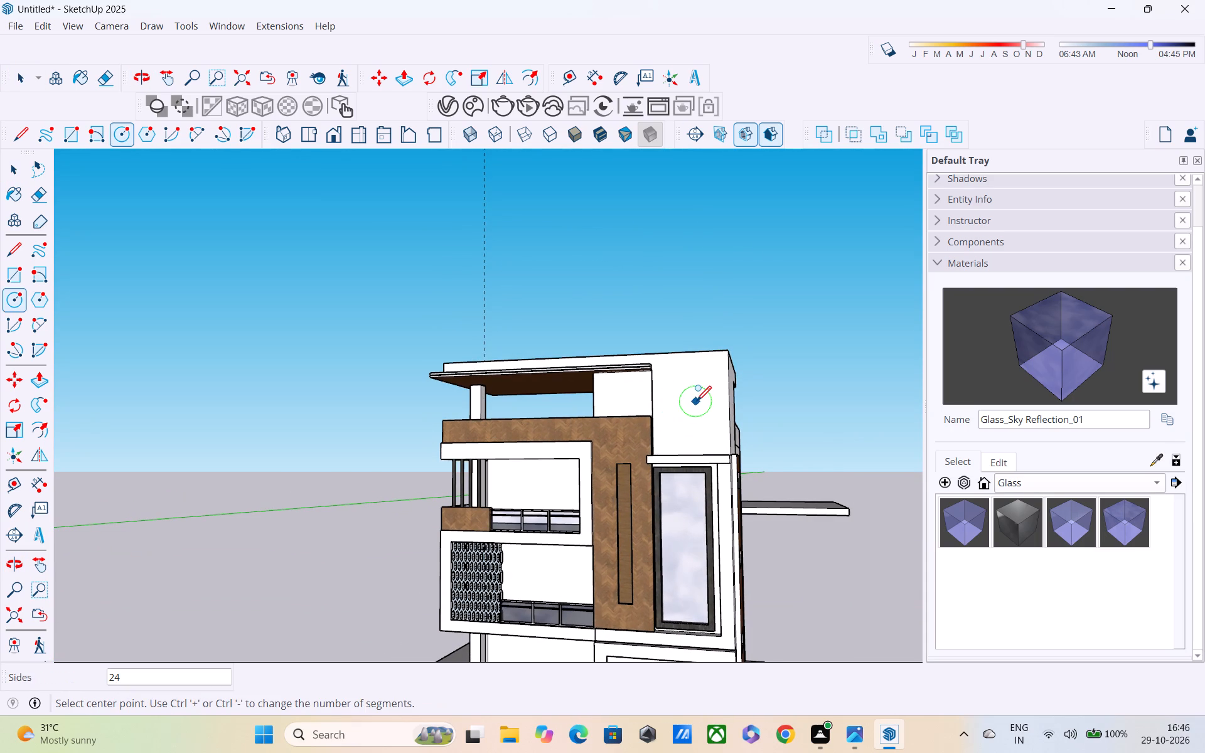
scroll(690, 395, up, 11)
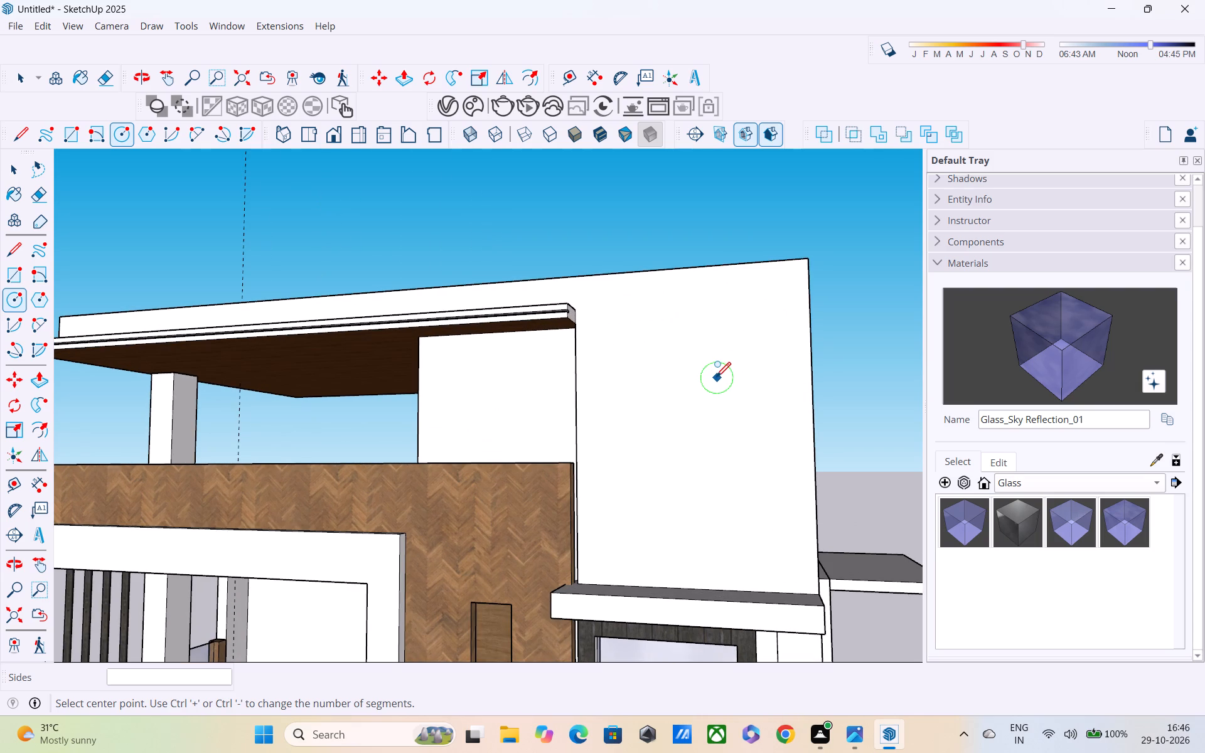
click(715, 365)
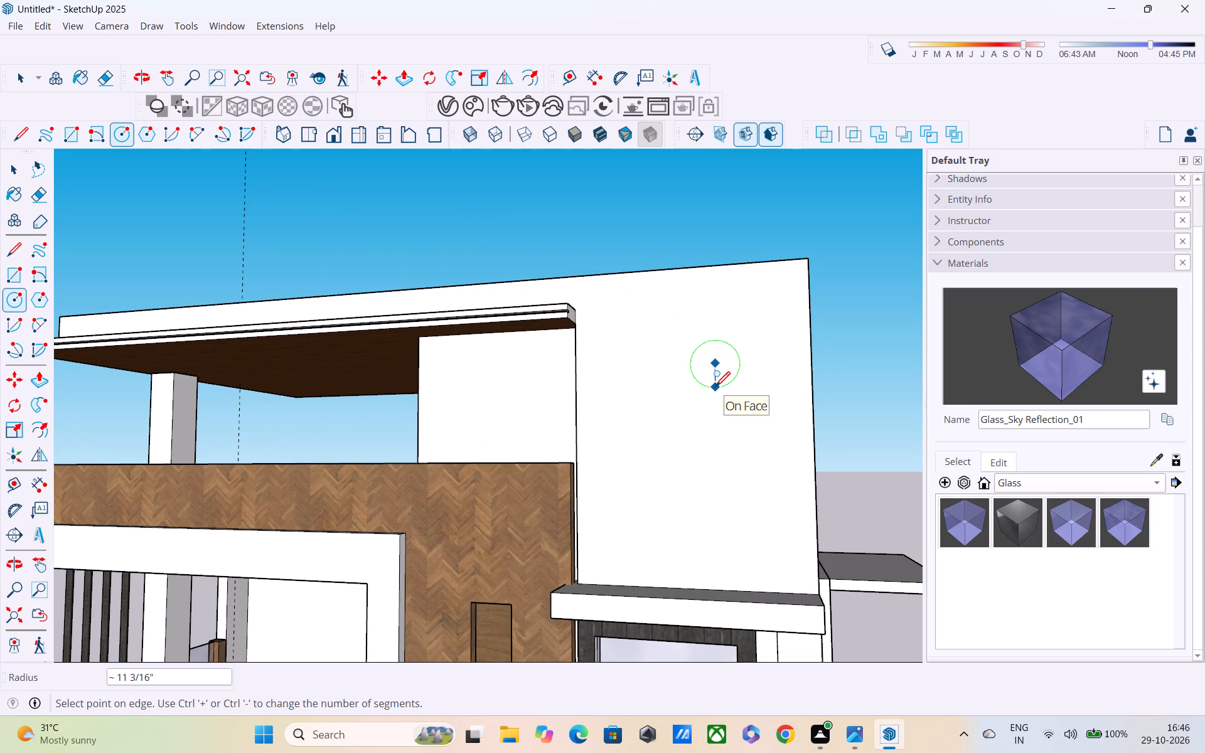
click(715, 382)
key(space)
scroll(713, 373, up, 2)
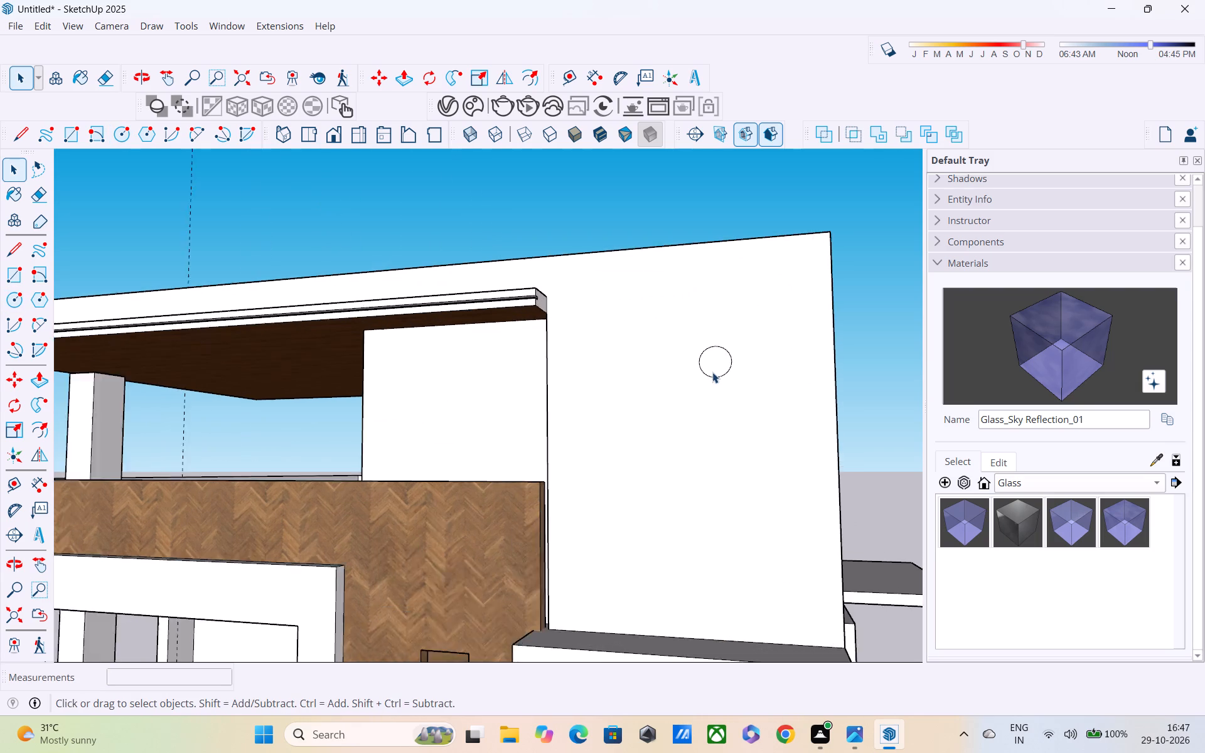
scroll(712, 372, up, 2)
click(709, 344)
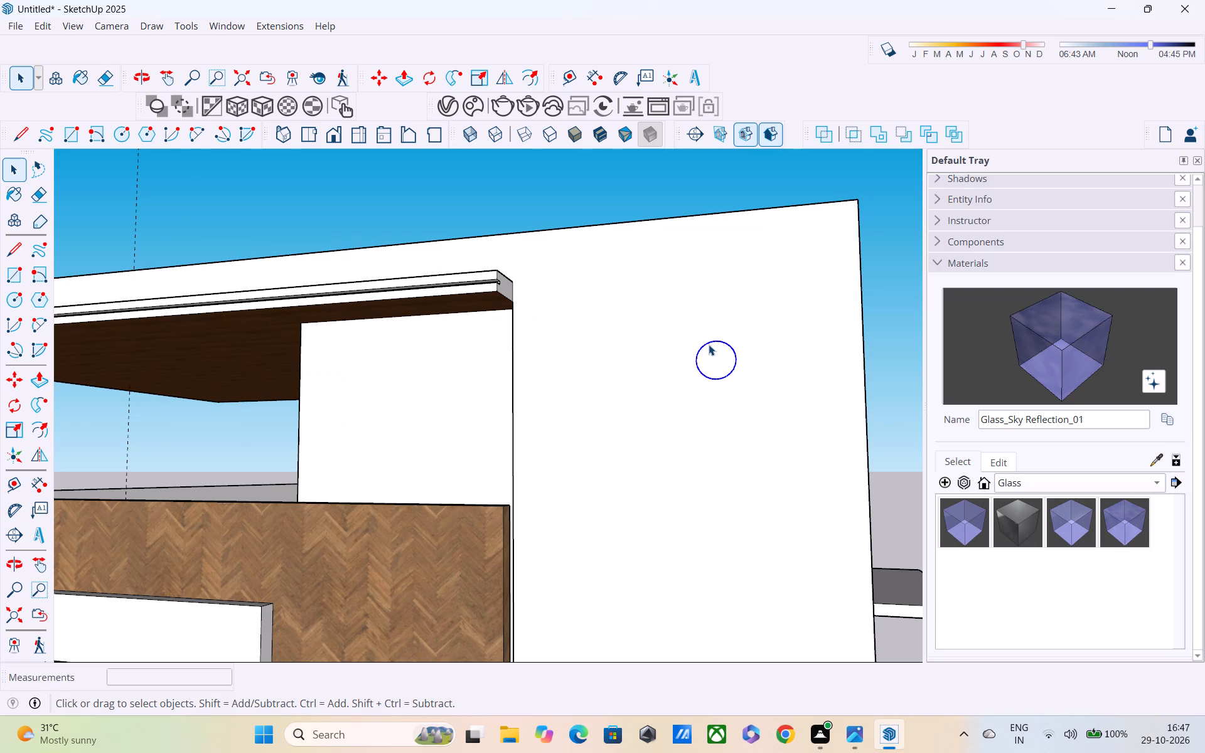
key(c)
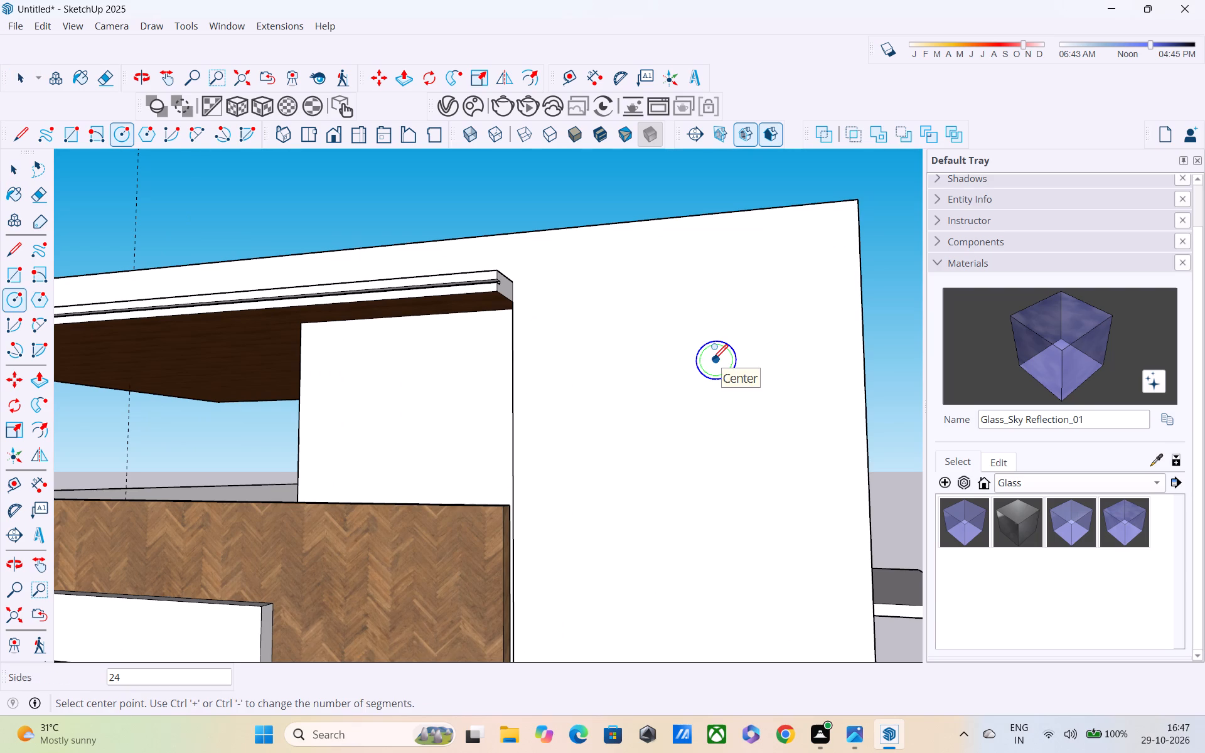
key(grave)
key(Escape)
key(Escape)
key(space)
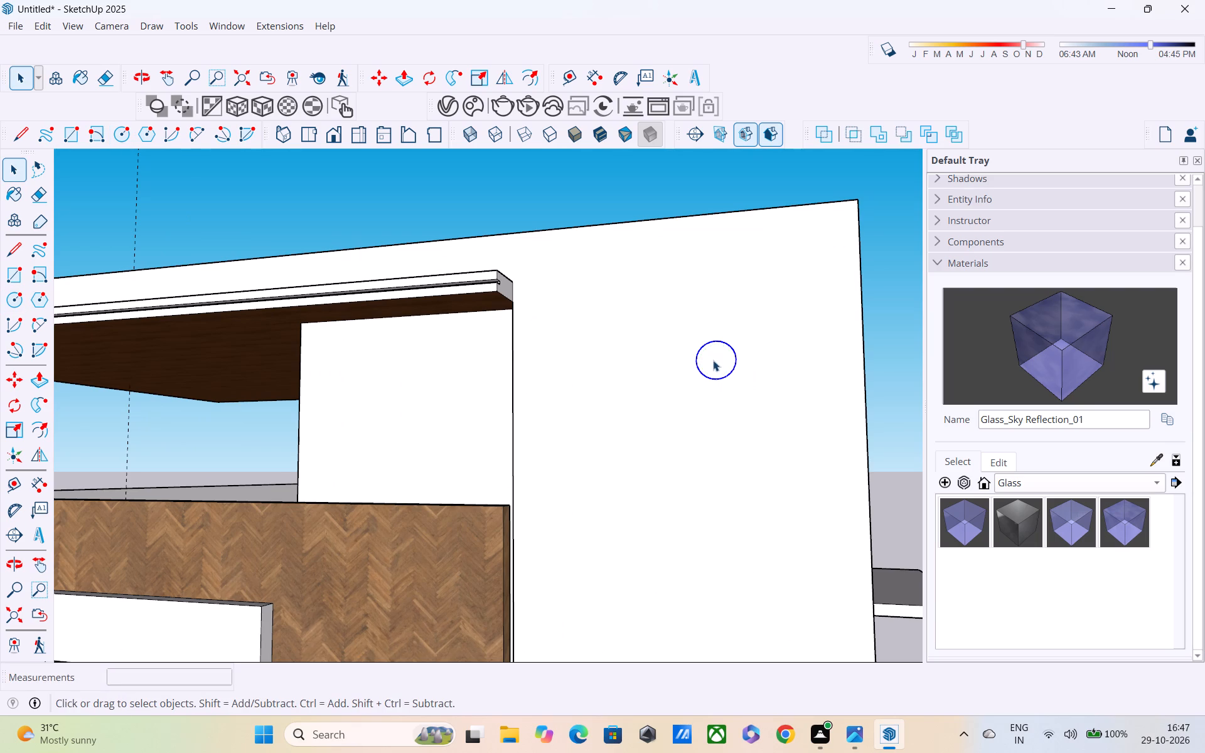
Place five copies of the circle around the original, each with its centre about 6" away on the original's outline.
key(m)
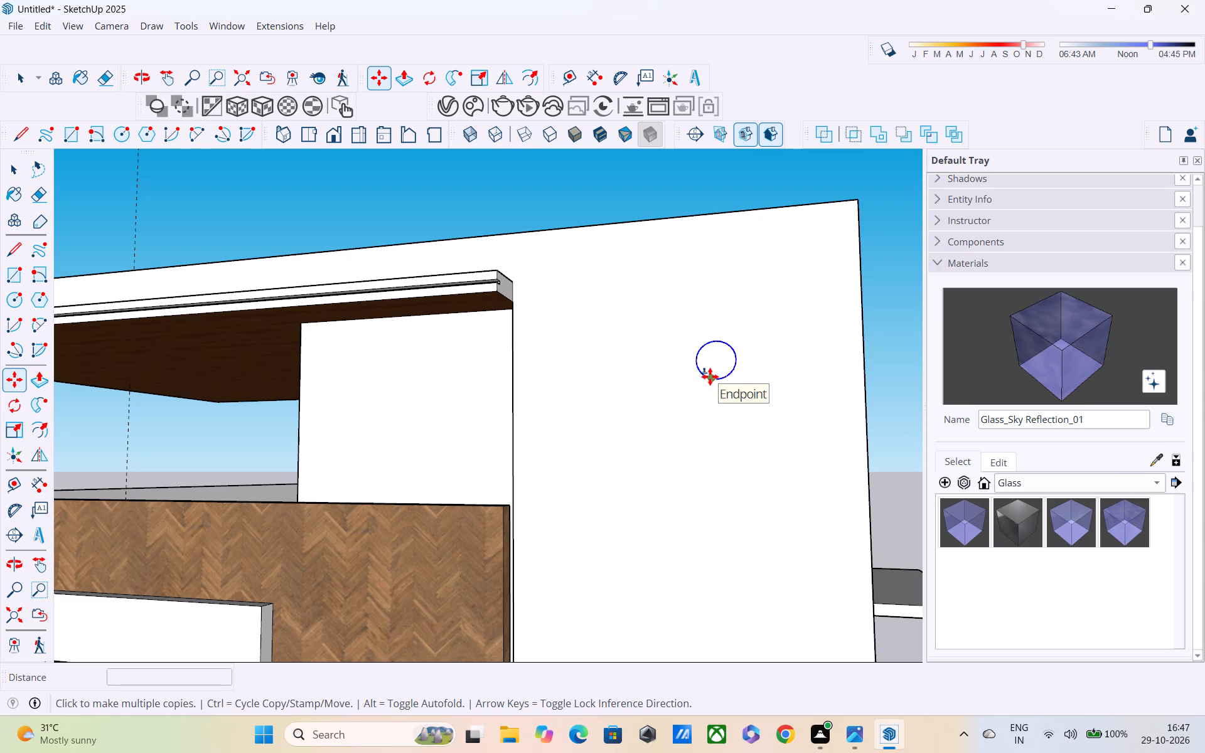
click(717, 358)
click(705, 374)
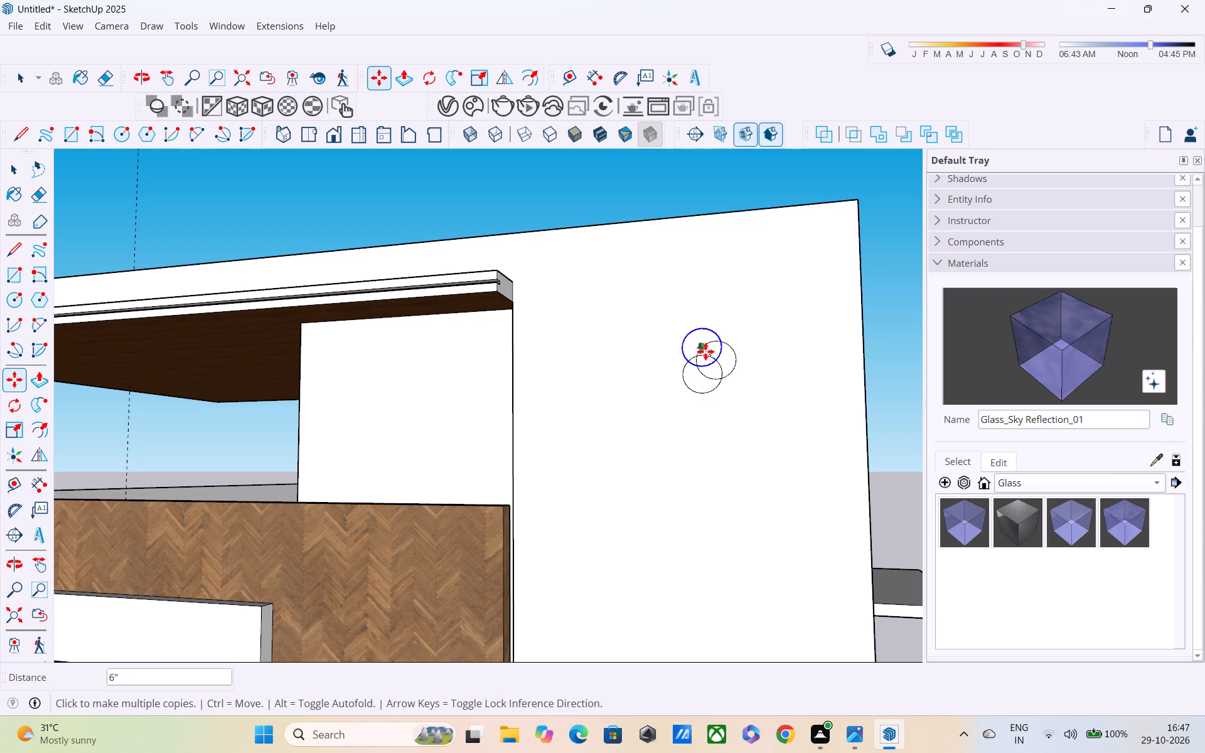
click(705, 351)
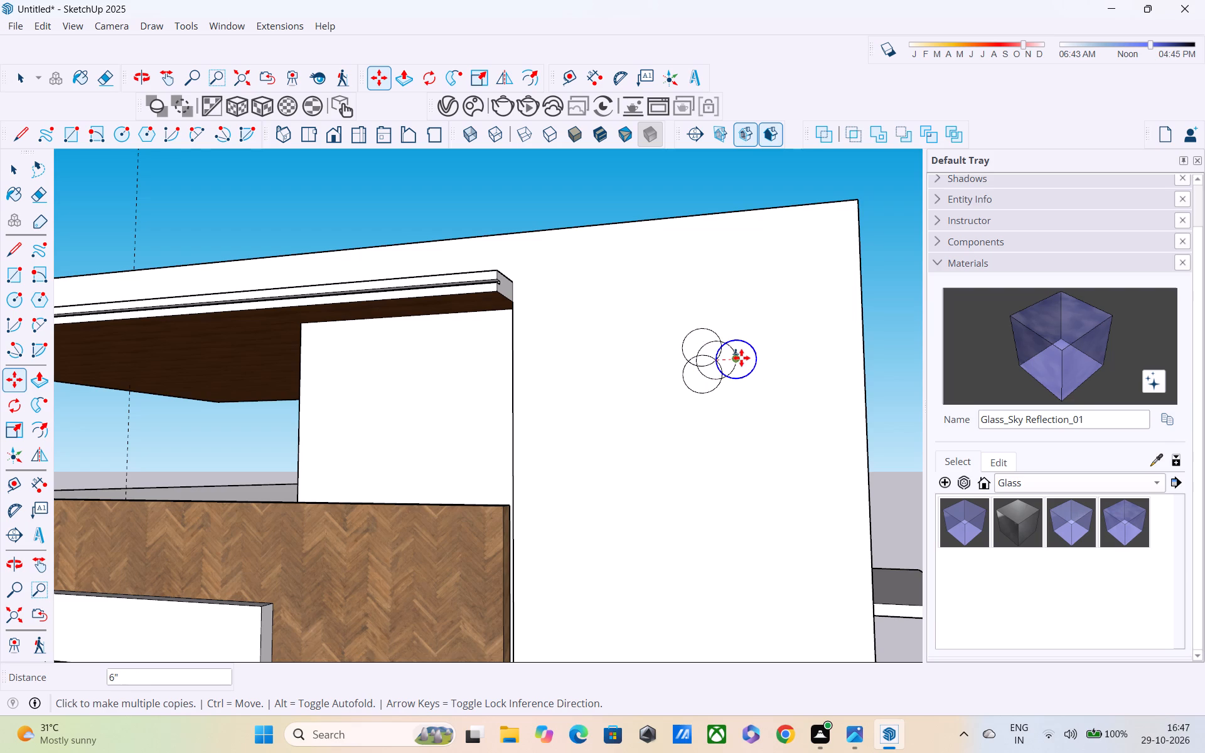
click(741, 356)
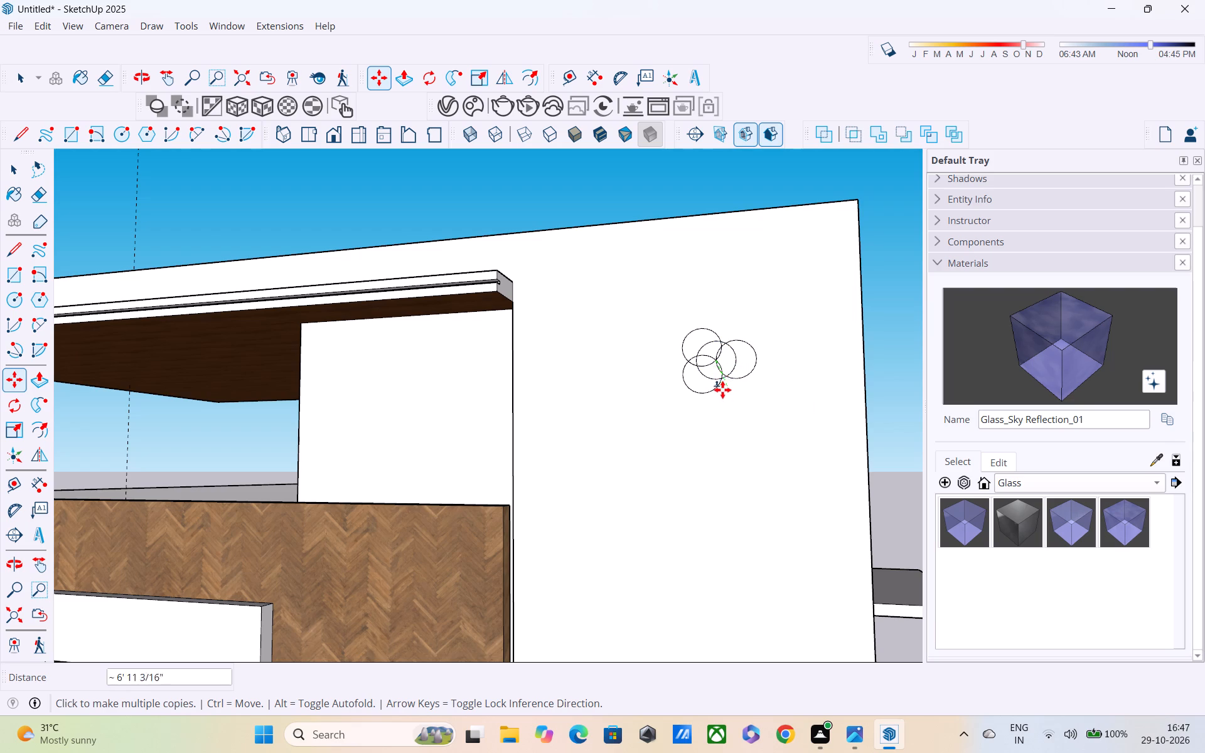
click(724, 387)
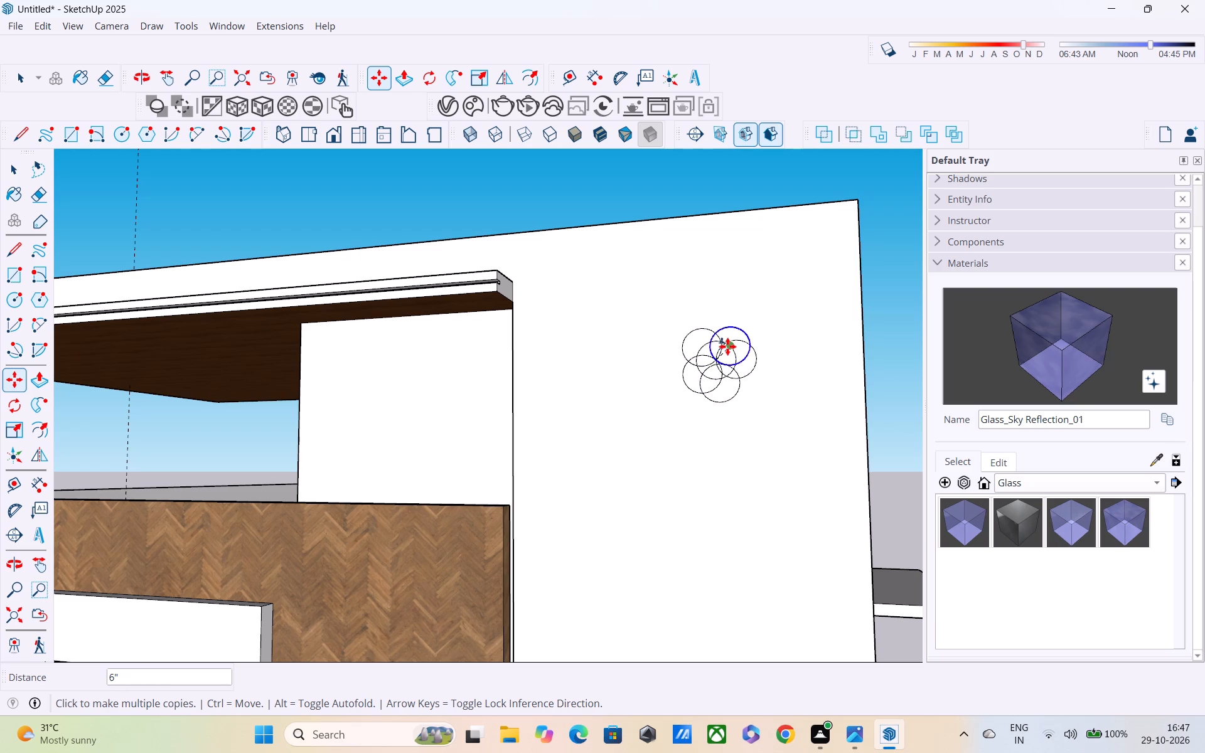
click(728, 343)
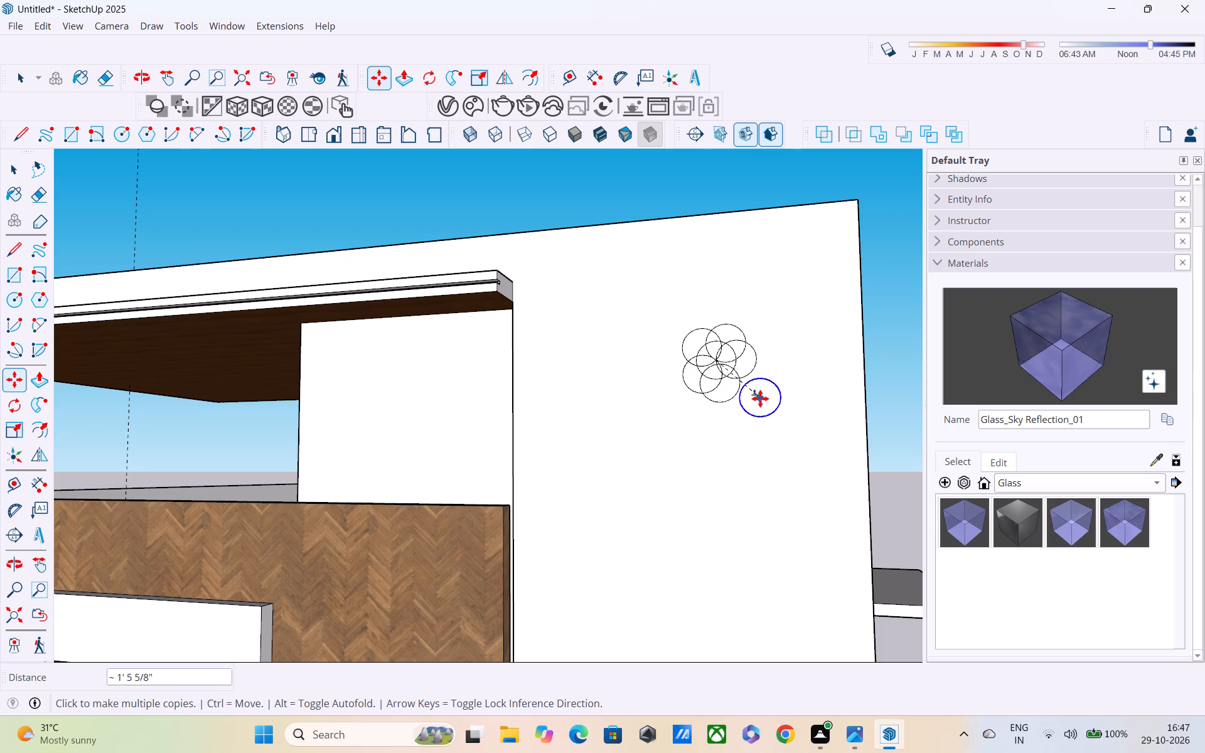
scroll(733, 395, up, 1)
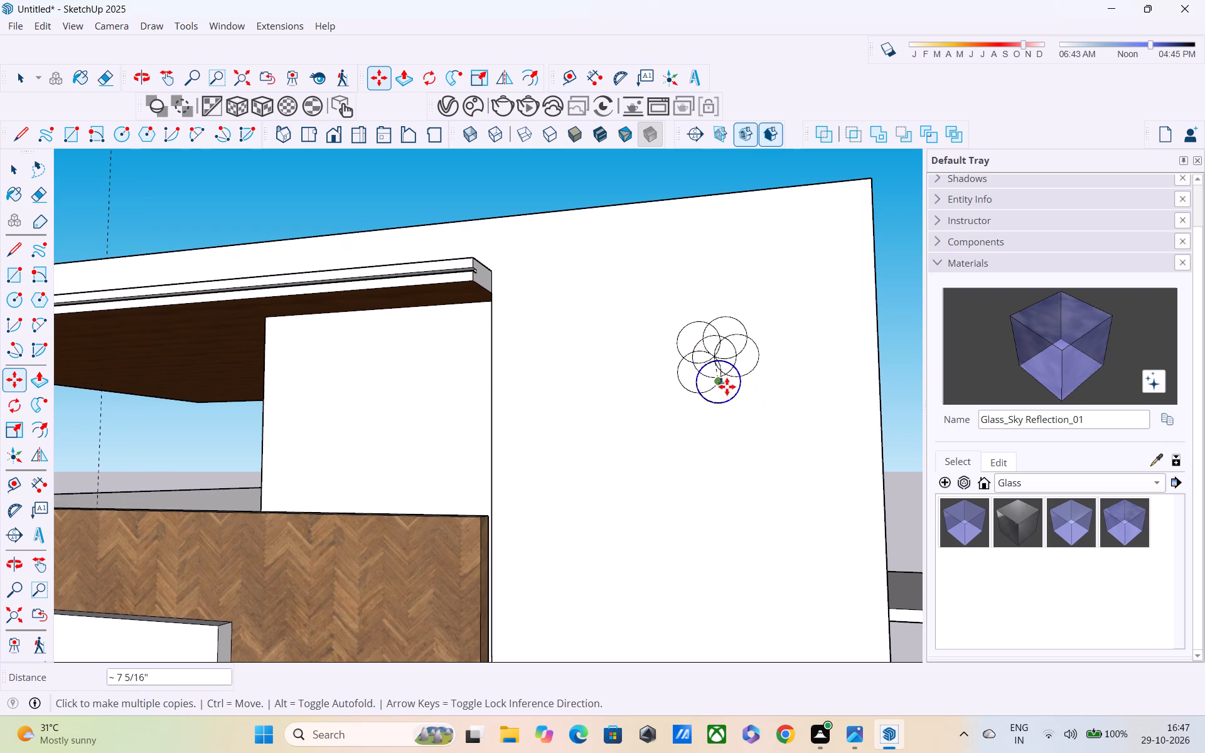
key(space)
Erase the outer arcs of the copied circles on the canopy side and the underside of the rosette.
scroll(719, 384, up, 7)
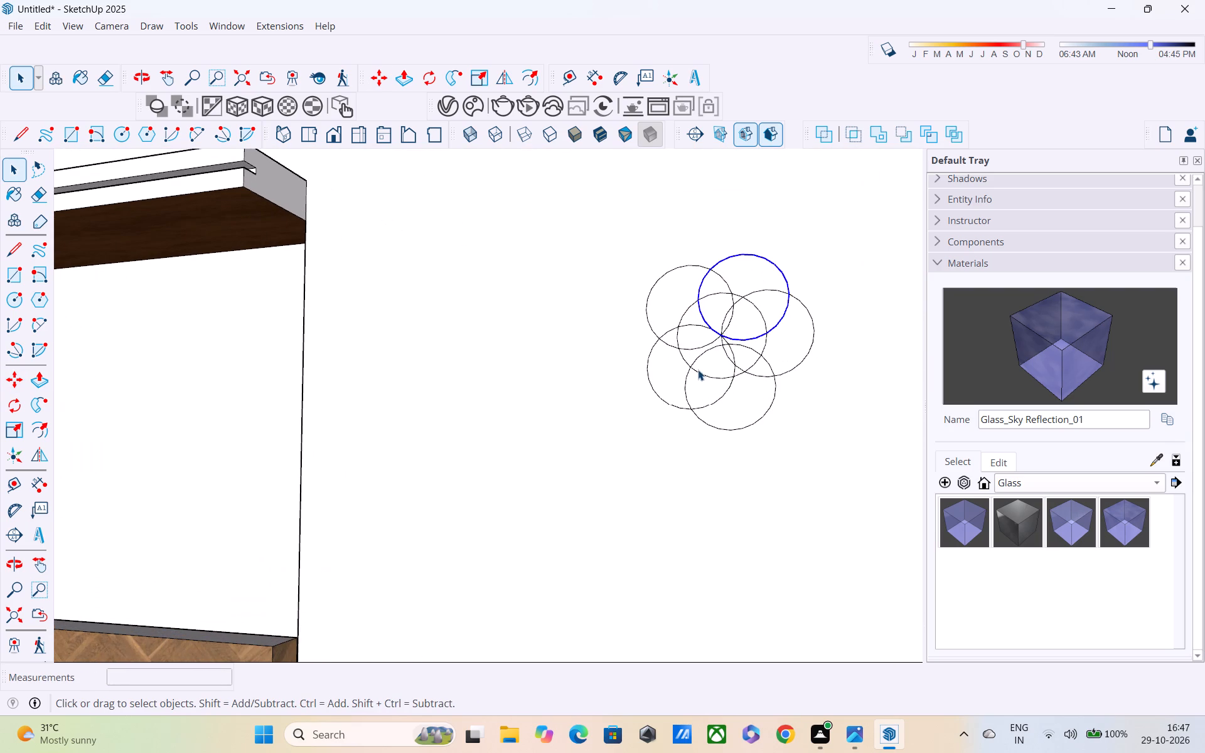
key(e)
scroll(692, 333, up, 3)
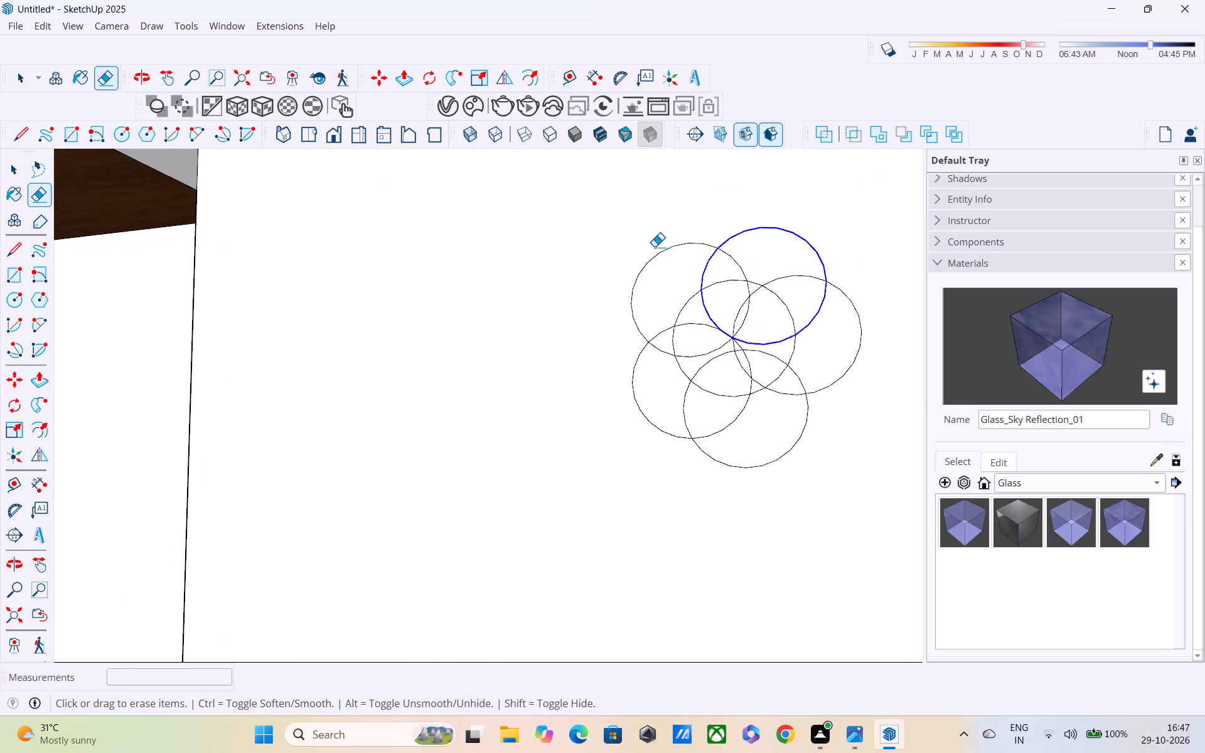
drag(655, 247, 656, 351)
drag(647, 314, 649, 389)
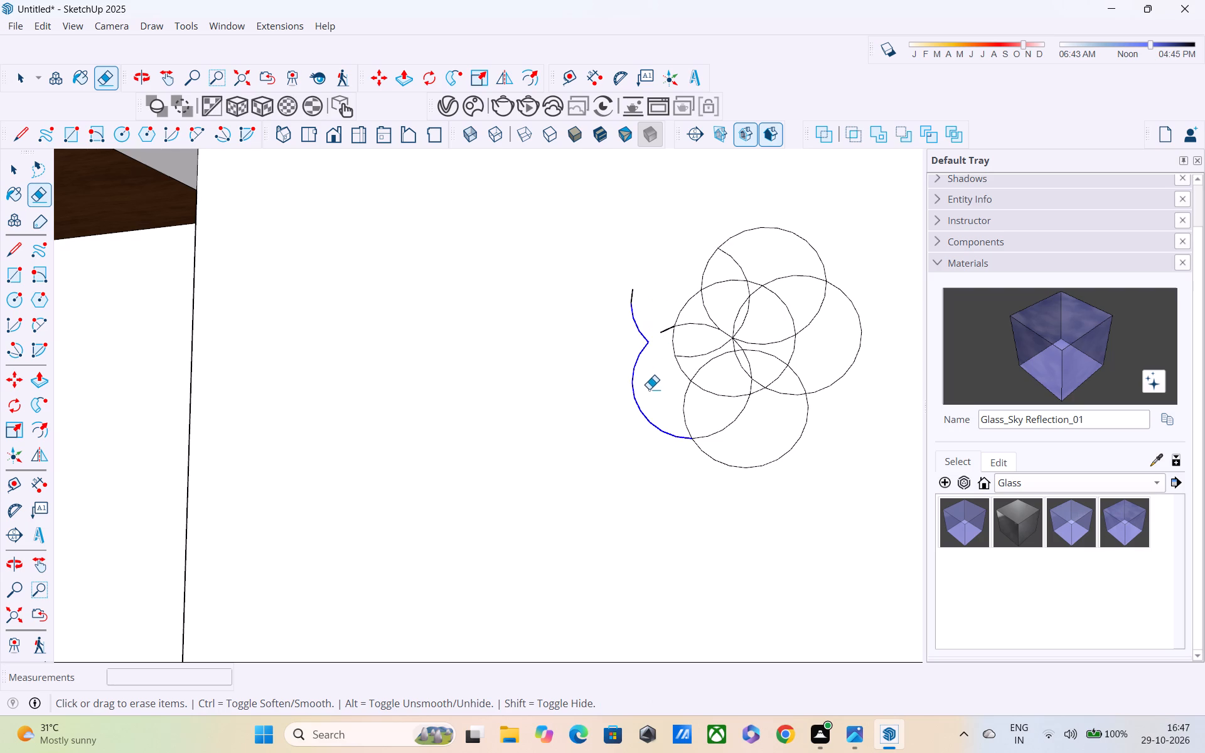
drag(646, 307, 641, 320)
drag(680, 403, 700, 417)
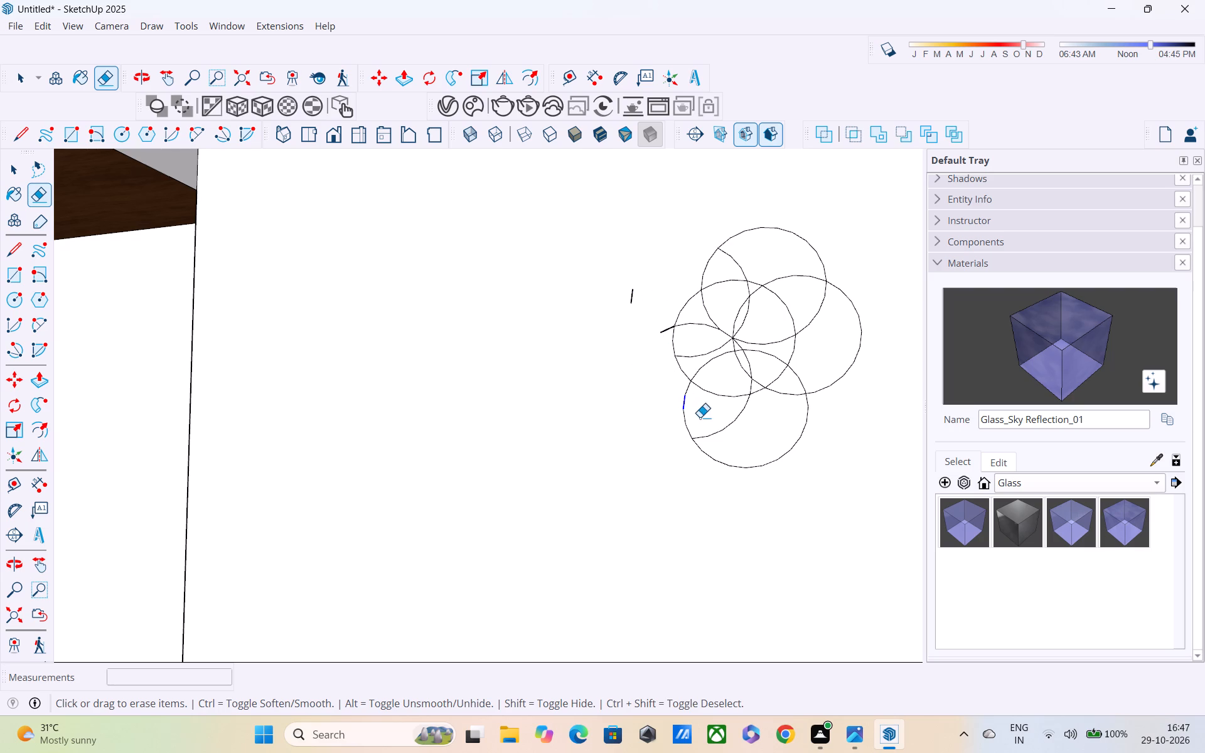
drag(700, 417, 726, 439)
drag(718, 429, 717, 463)
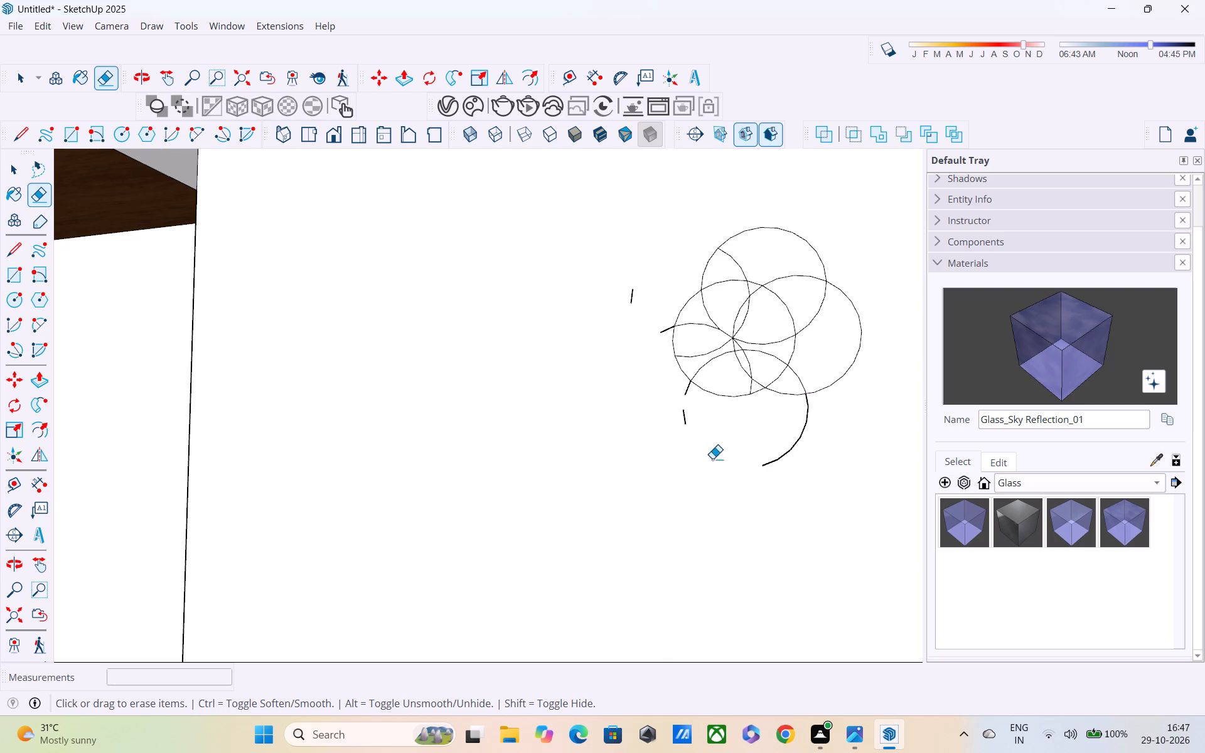
drag(693, 414, 704, 481)
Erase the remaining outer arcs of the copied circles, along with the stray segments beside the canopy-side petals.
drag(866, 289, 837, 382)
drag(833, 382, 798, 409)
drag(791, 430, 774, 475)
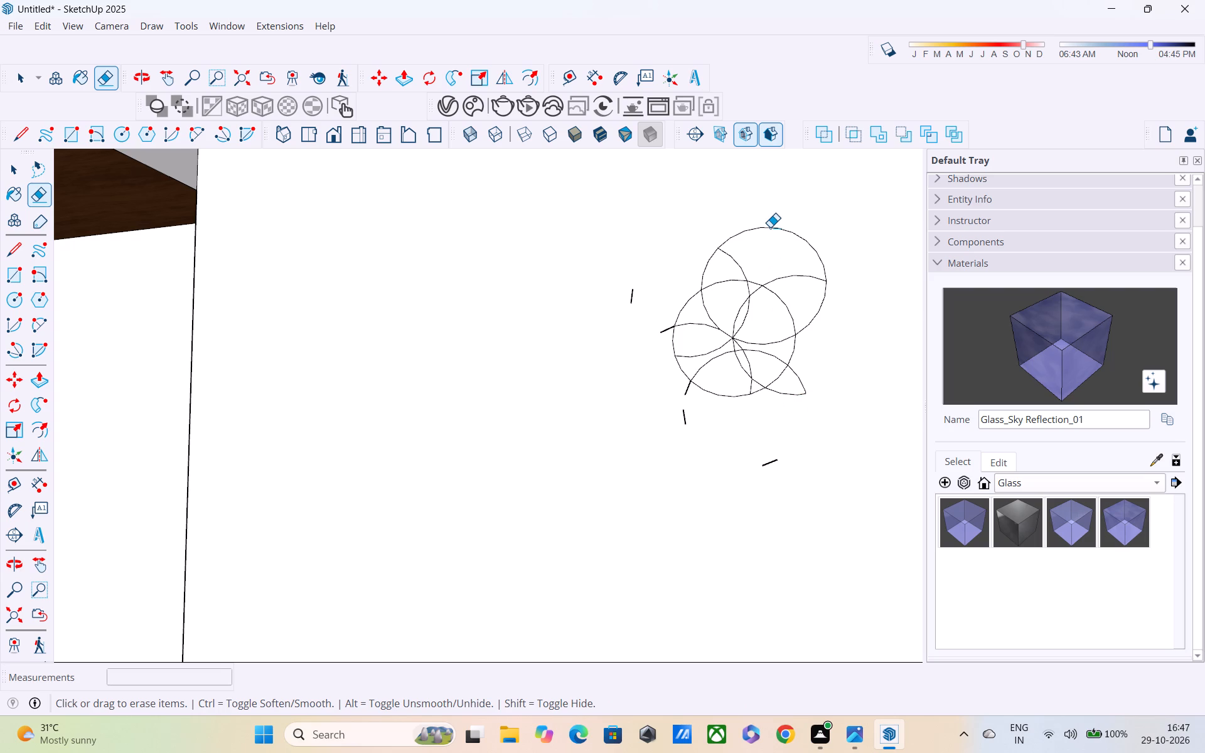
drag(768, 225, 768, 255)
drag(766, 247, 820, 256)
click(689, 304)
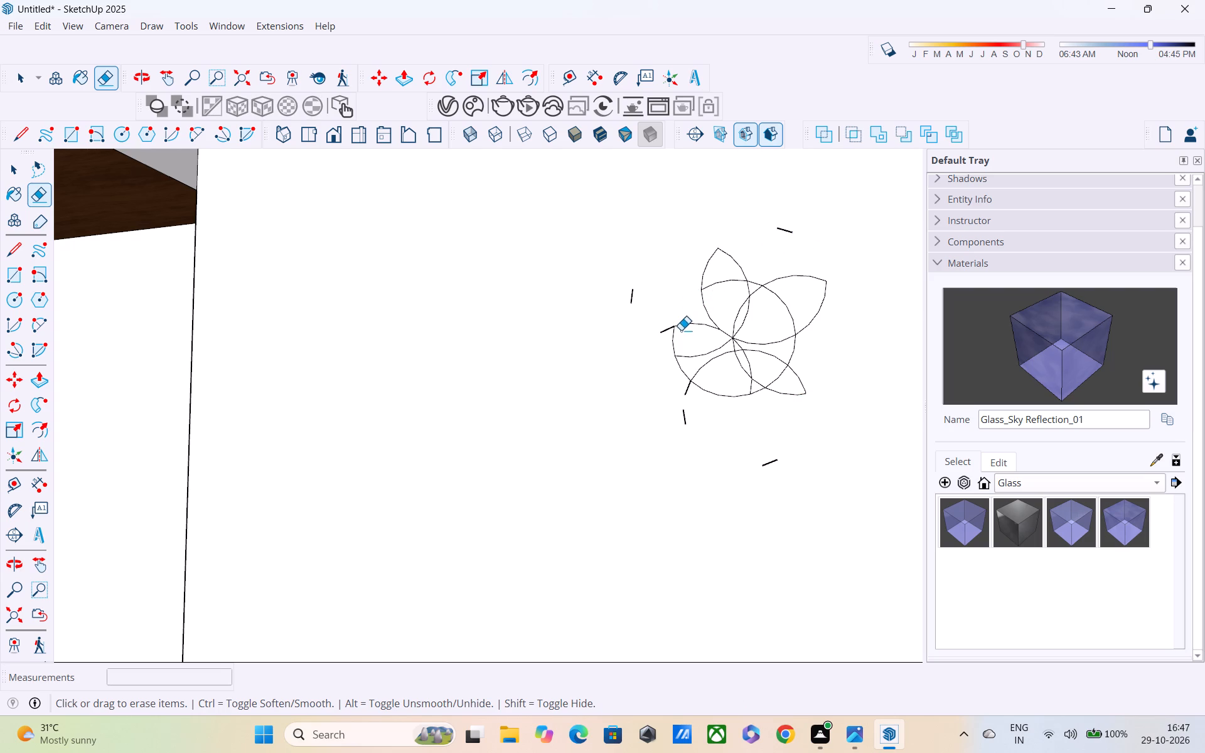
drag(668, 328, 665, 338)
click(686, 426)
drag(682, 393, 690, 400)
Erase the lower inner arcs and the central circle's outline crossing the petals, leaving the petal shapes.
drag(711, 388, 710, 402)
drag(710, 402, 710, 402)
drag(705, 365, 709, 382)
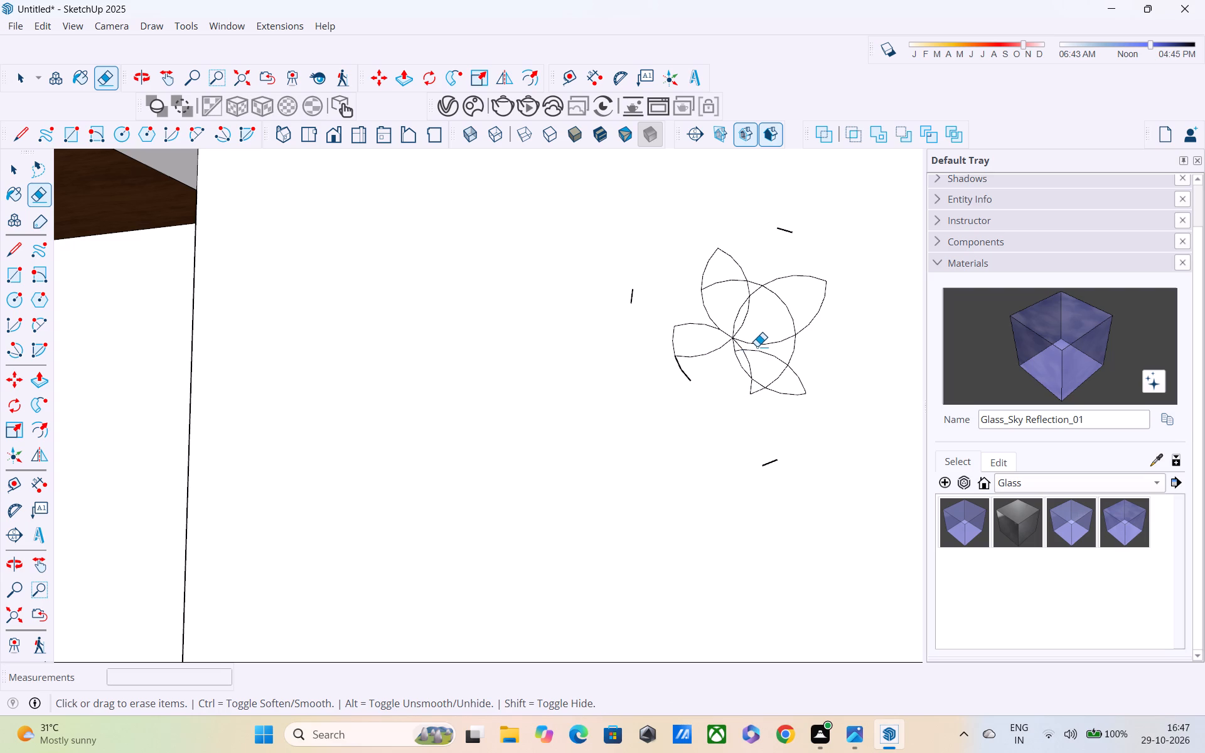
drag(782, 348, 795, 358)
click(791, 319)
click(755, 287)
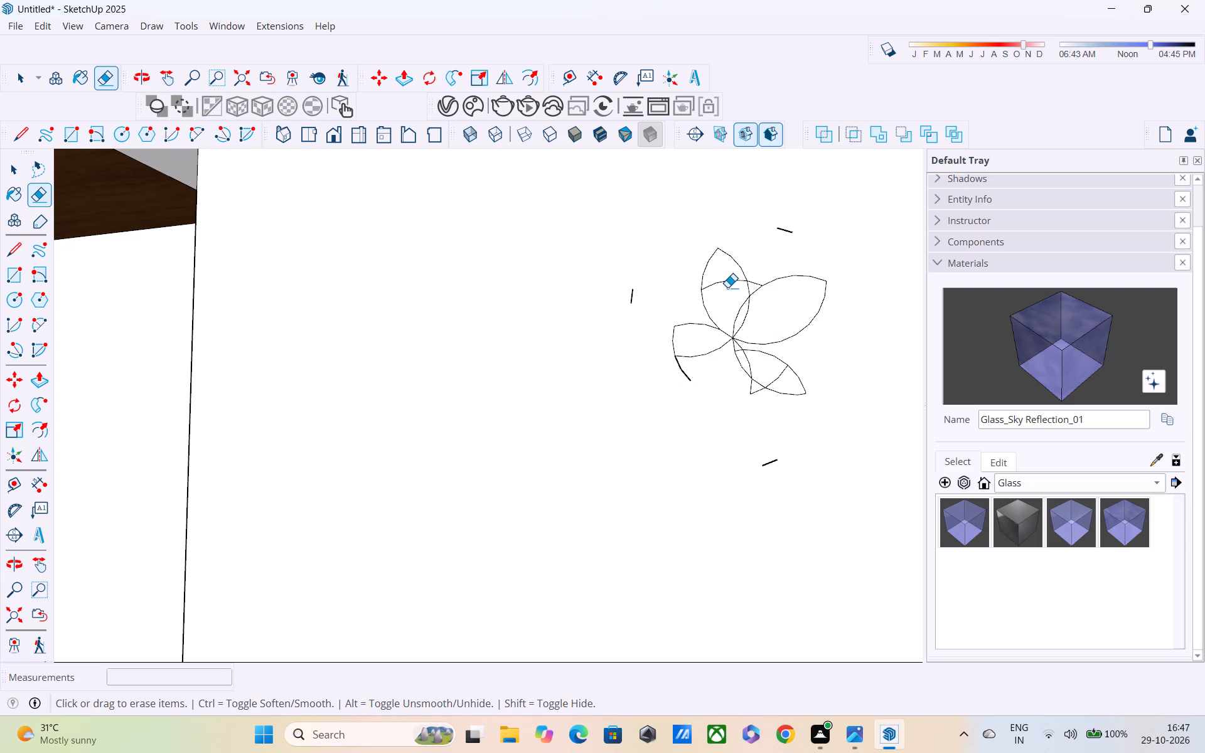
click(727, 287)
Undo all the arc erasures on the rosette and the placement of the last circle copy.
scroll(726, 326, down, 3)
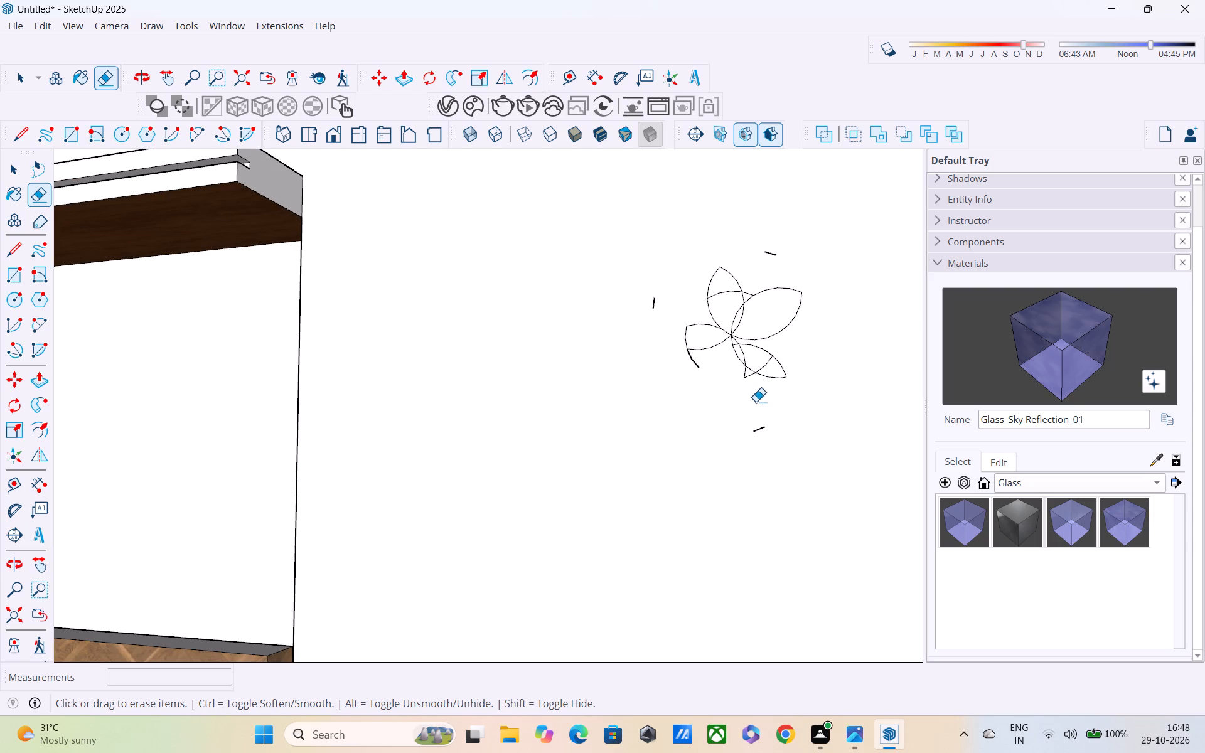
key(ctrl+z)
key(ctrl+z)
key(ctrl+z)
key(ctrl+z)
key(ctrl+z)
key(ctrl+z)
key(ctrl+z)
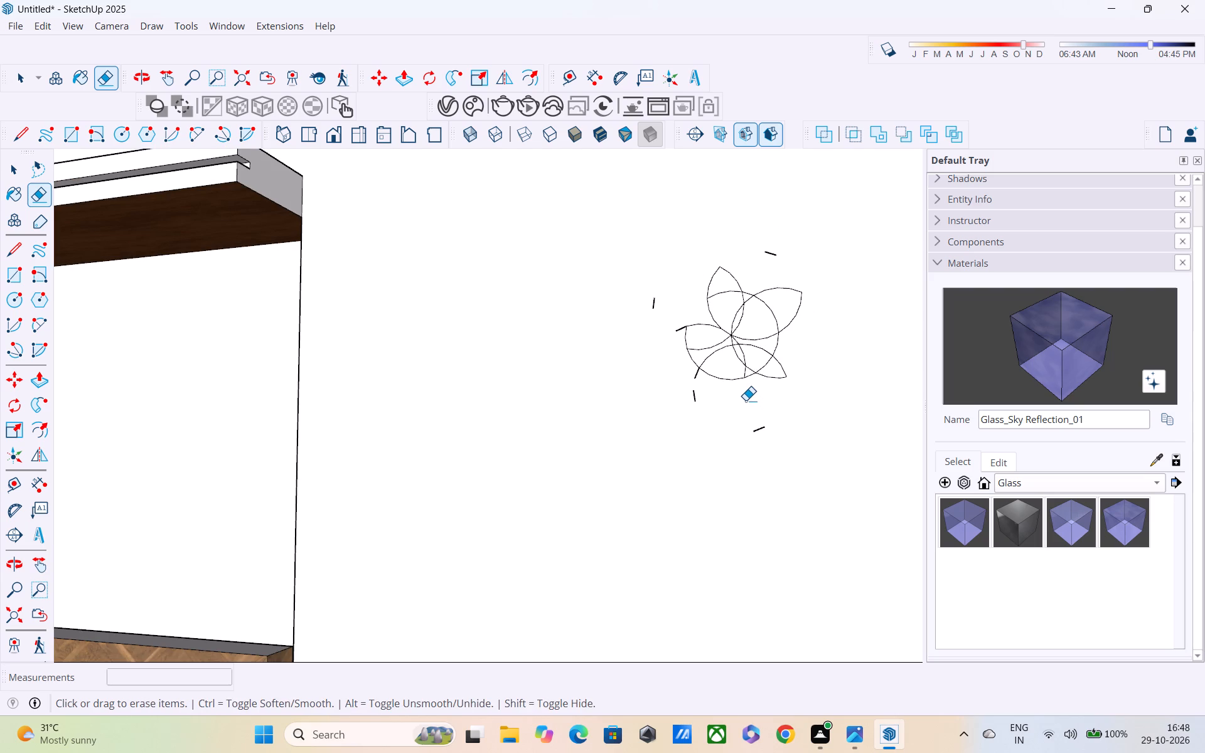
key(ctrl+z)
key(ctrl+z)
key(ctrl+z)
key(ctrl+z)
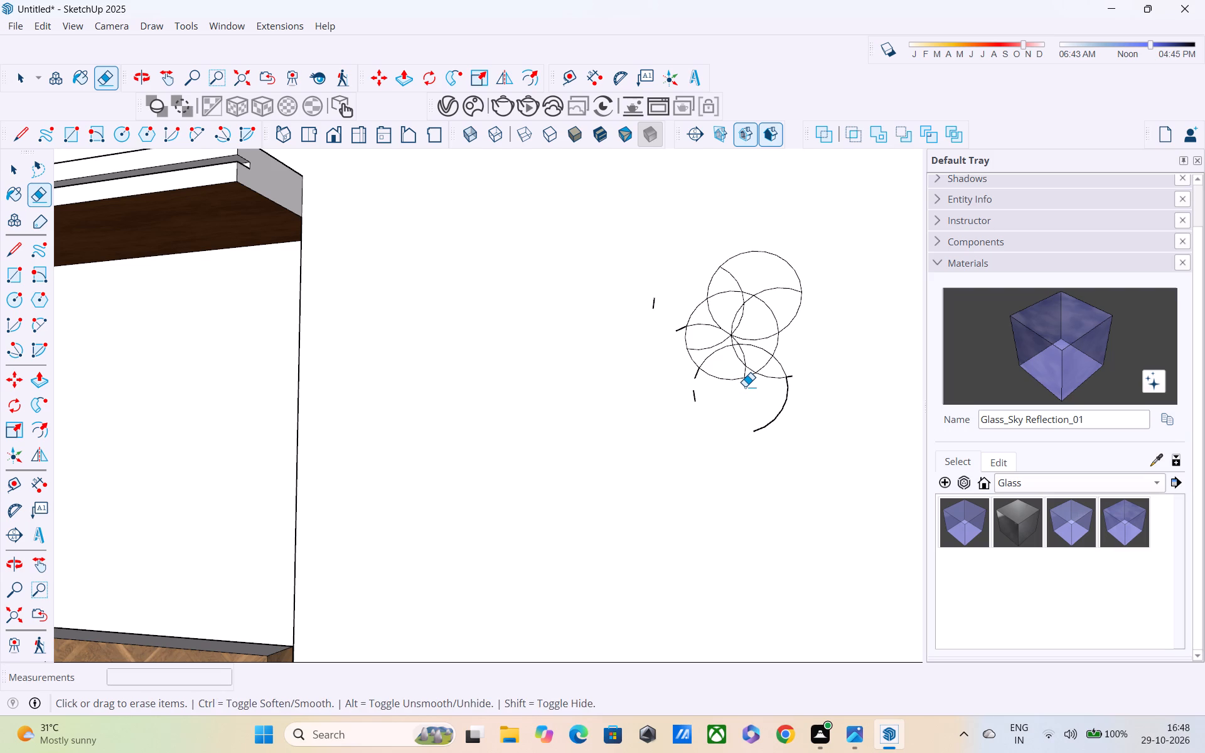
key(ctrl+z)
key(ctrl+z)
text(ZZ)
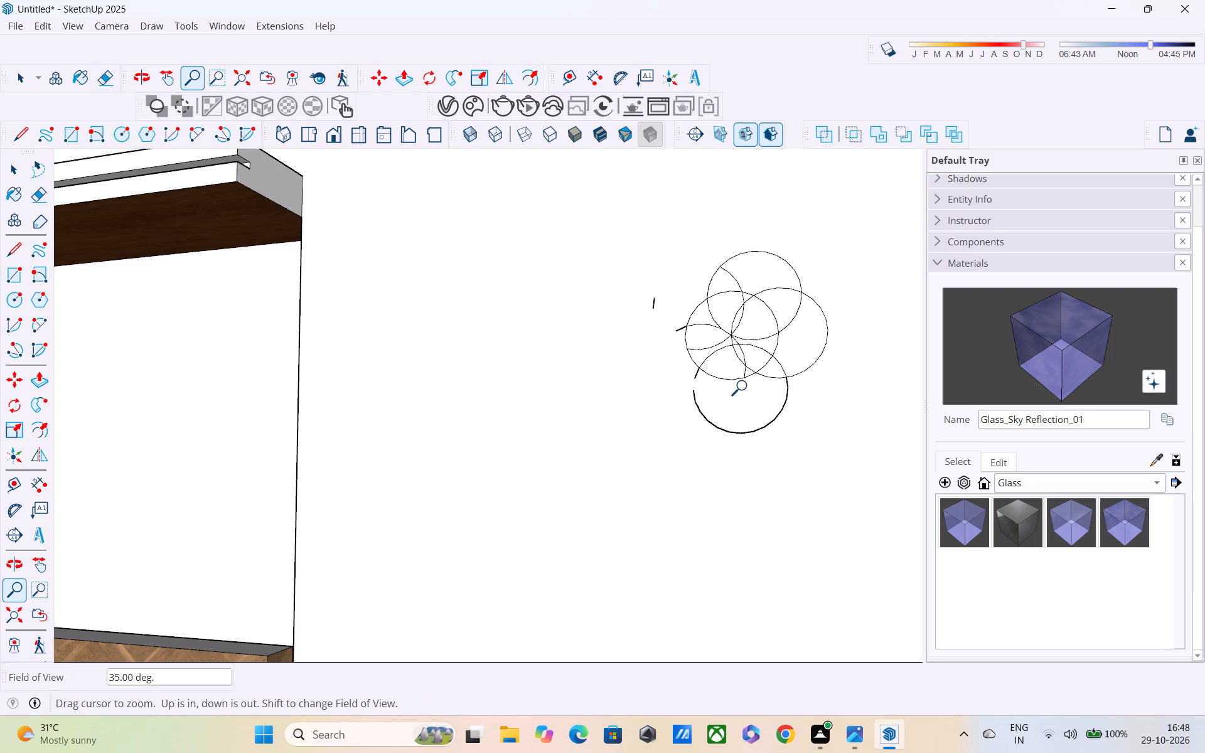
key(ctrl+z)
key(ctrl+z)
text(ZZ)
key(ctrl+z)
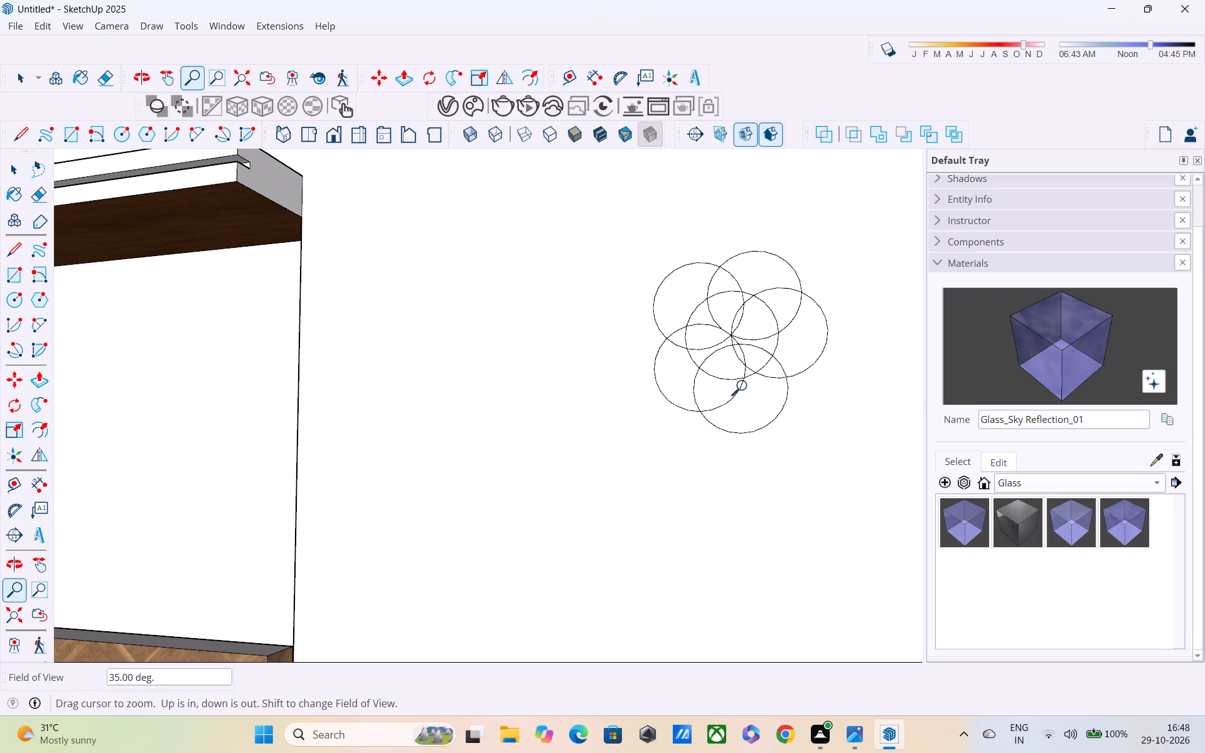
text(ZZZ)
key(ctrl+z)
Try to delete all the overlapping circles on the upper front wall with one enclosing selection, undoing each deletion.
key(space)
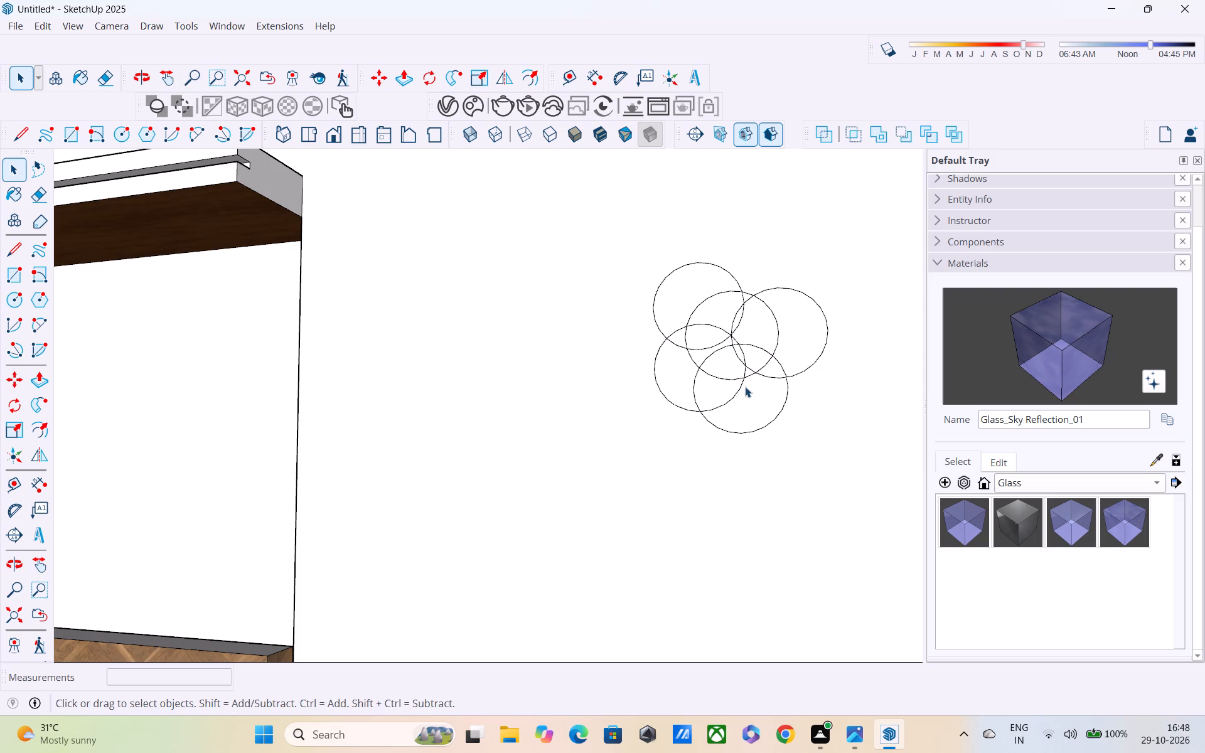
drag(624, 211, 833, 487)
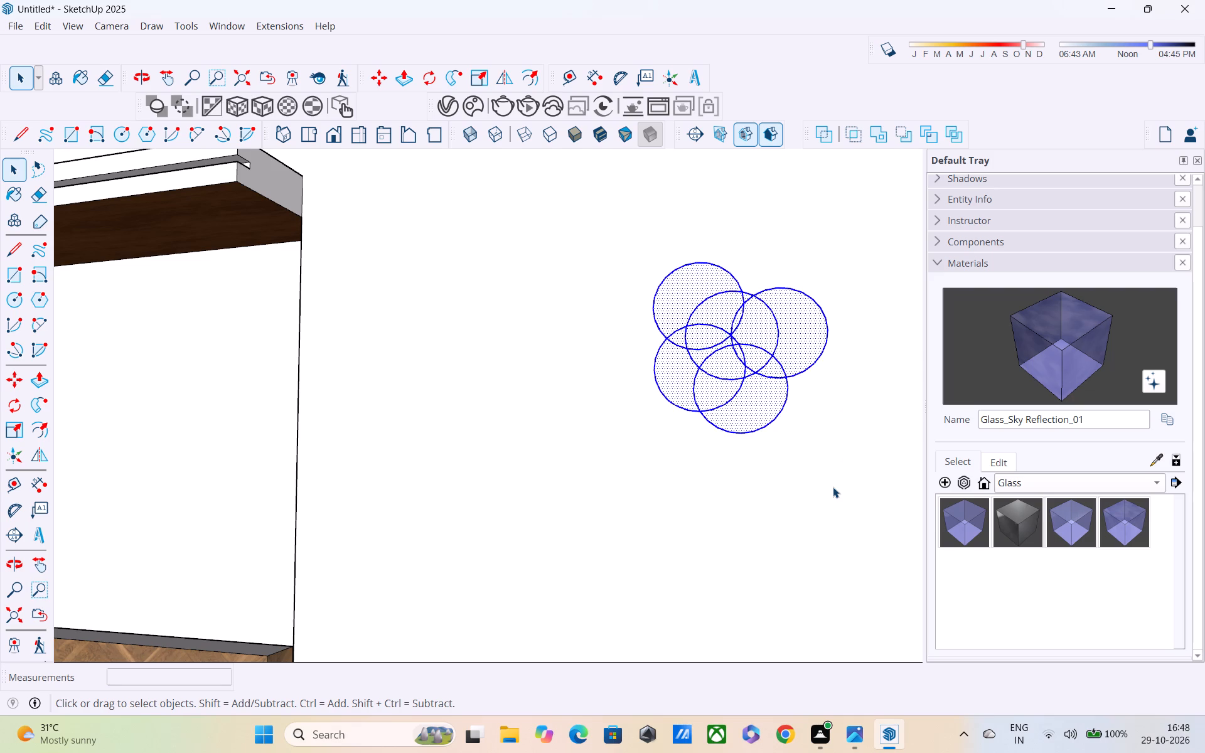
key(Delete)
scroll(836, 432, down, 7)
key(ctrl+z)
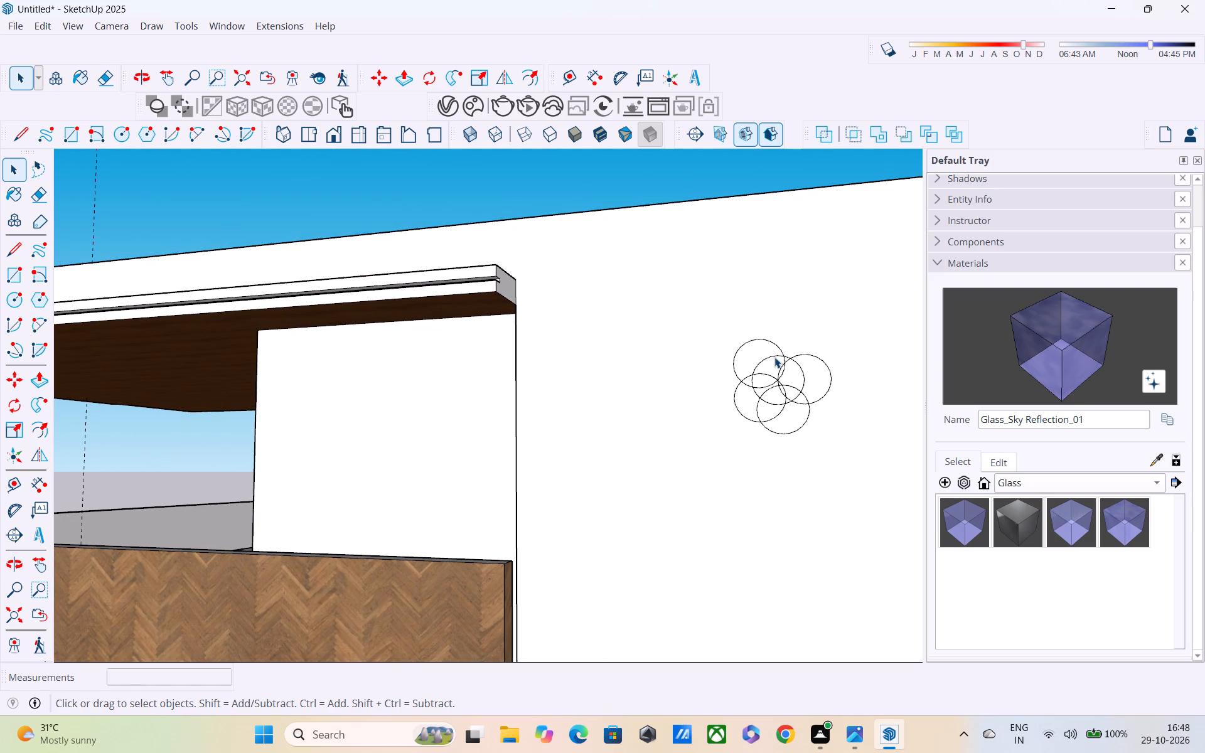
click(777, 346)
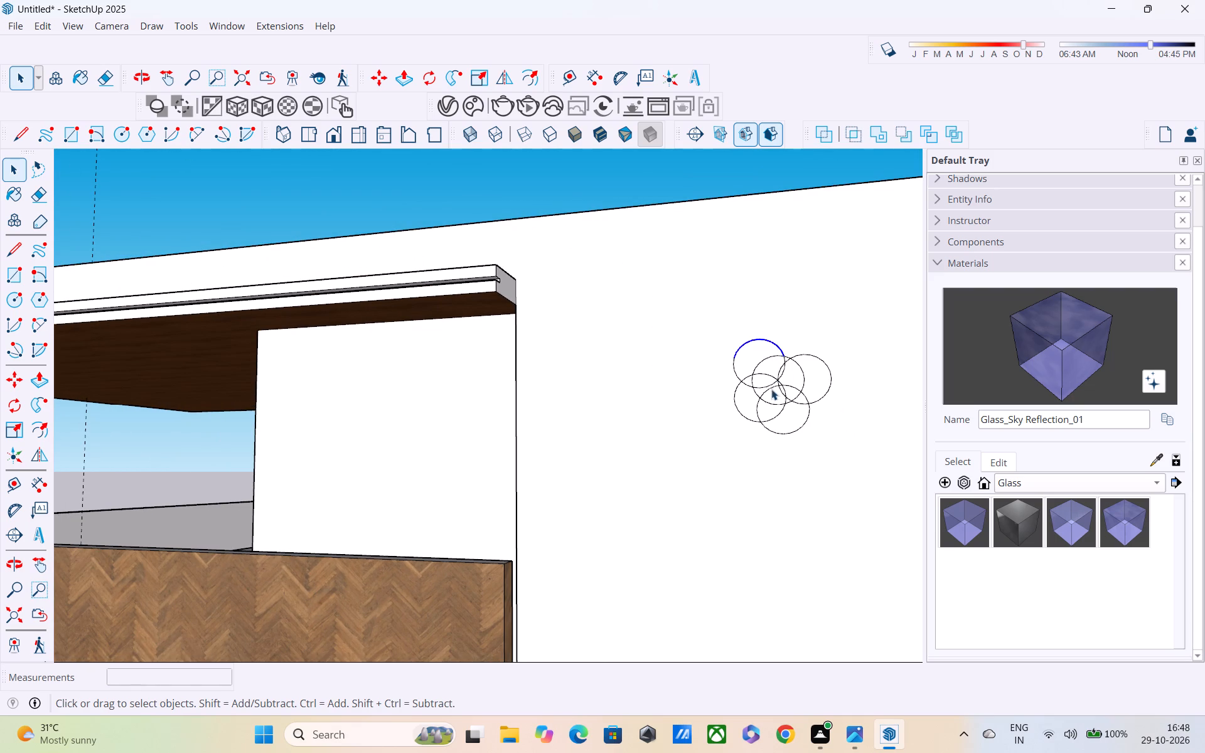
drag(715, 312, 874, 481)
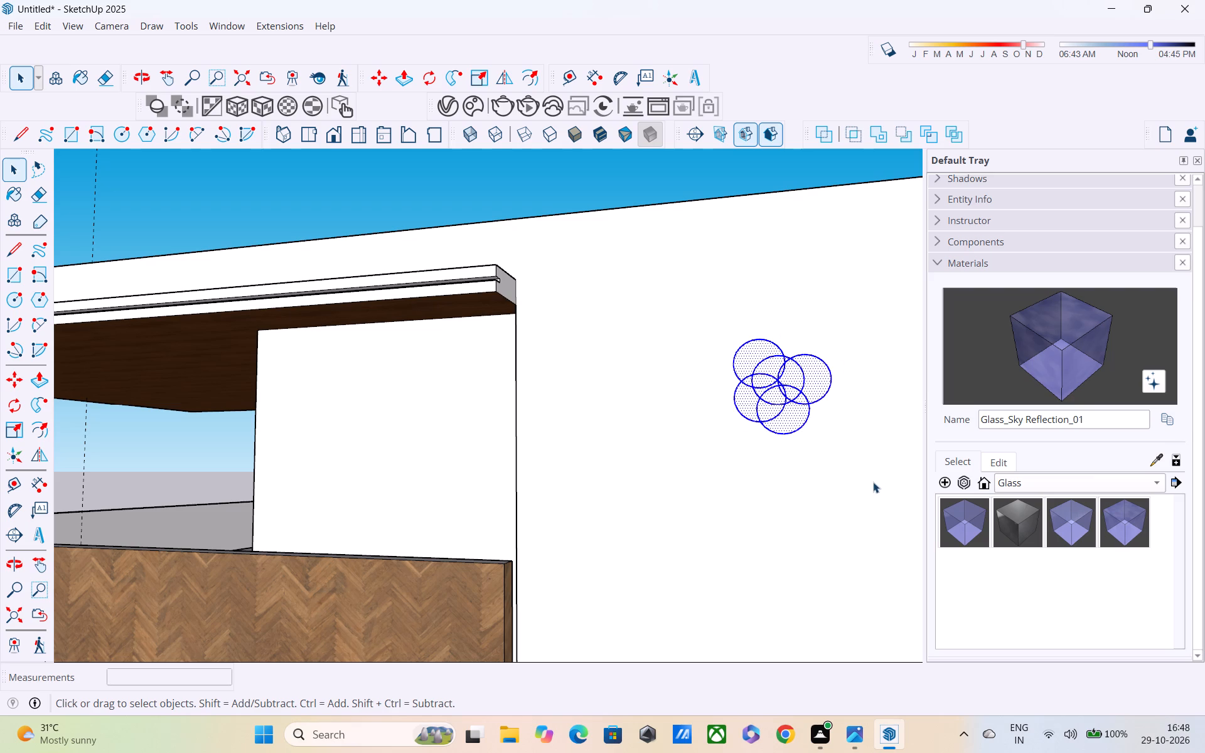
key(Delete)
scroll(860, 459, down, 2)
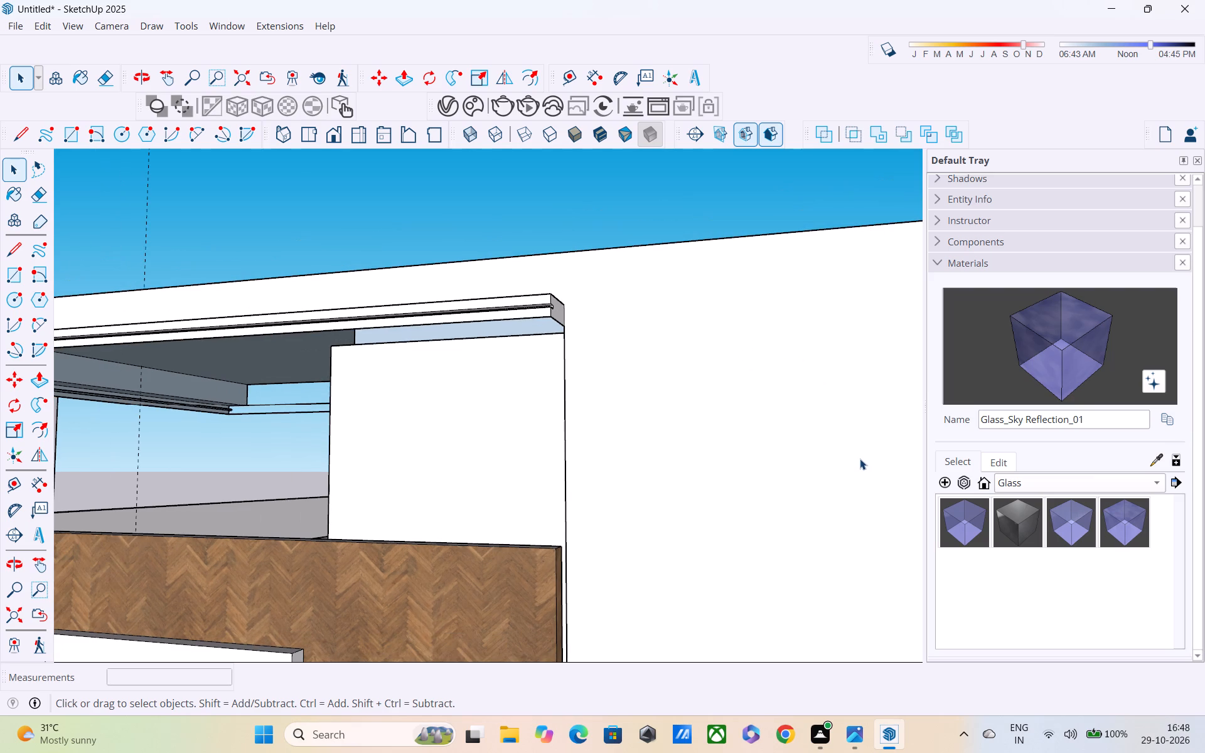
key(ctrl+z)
Delete the overlapping circles from the upper front wall in two smaller selections, including the leftover outer arc.
drag(736, 343, 794, 409)
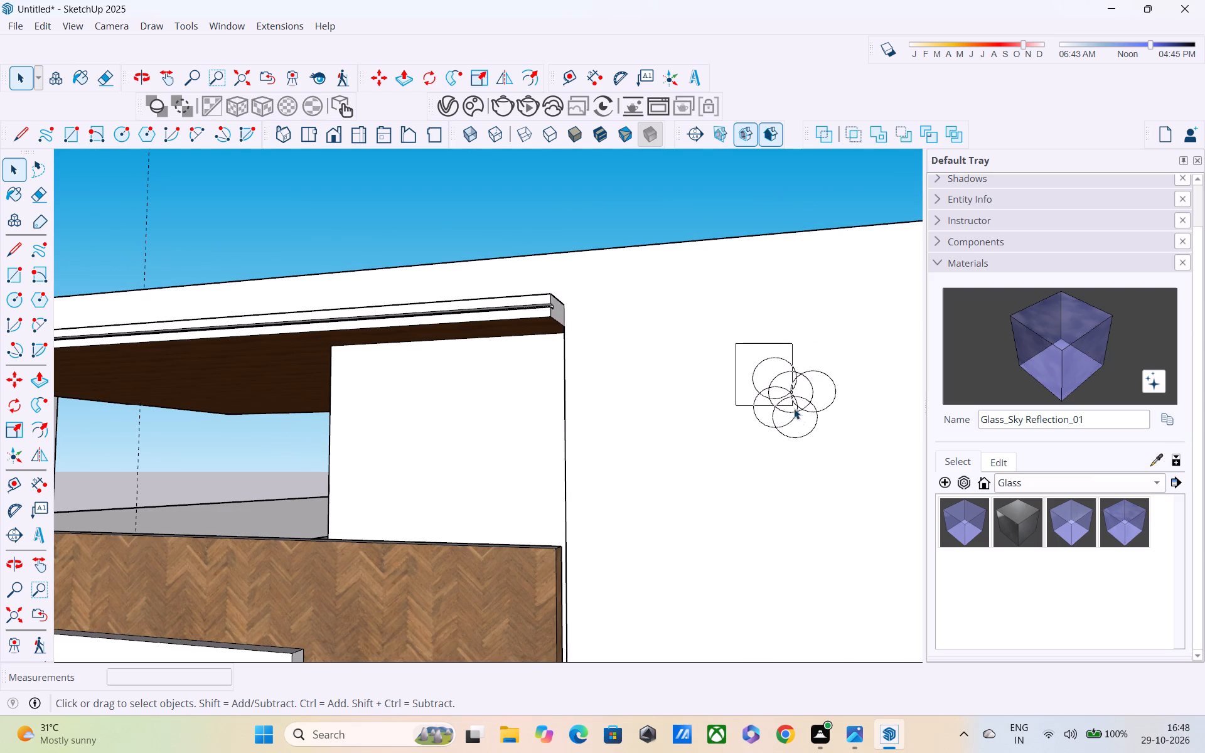
drag(794, 409, 820, 470)
key(Delete)
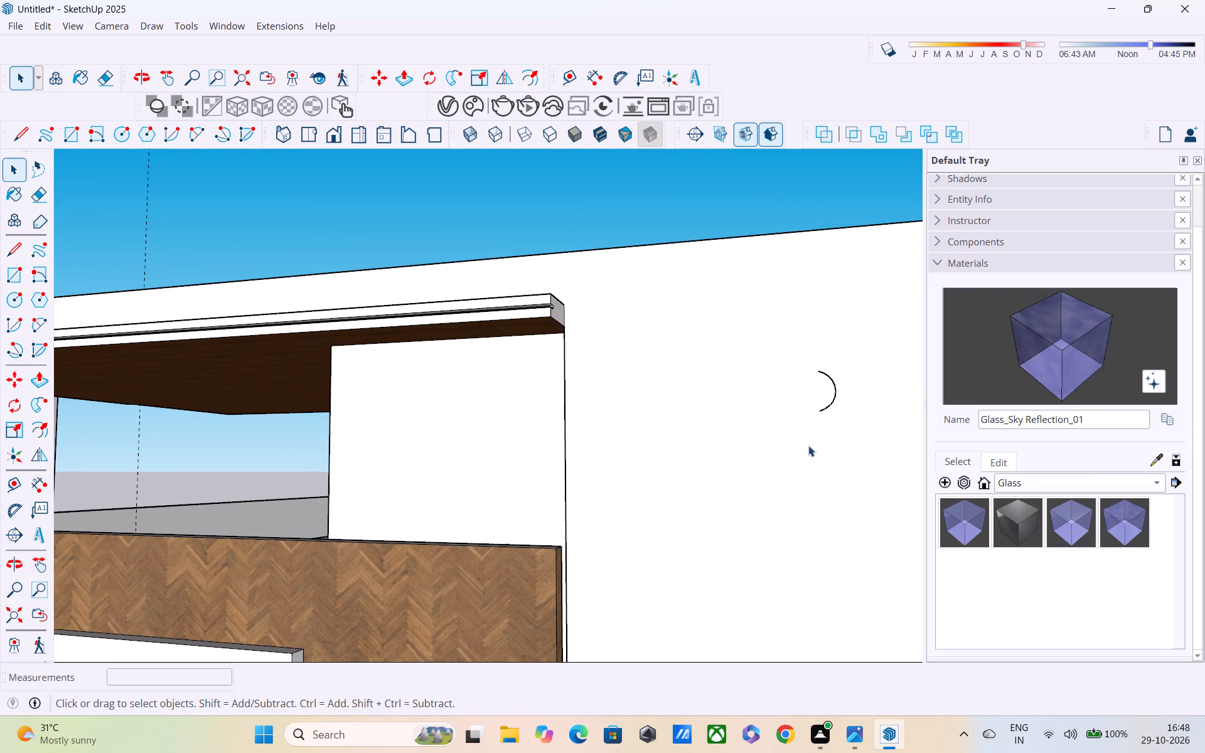
drag(797, 358, 861, 424)
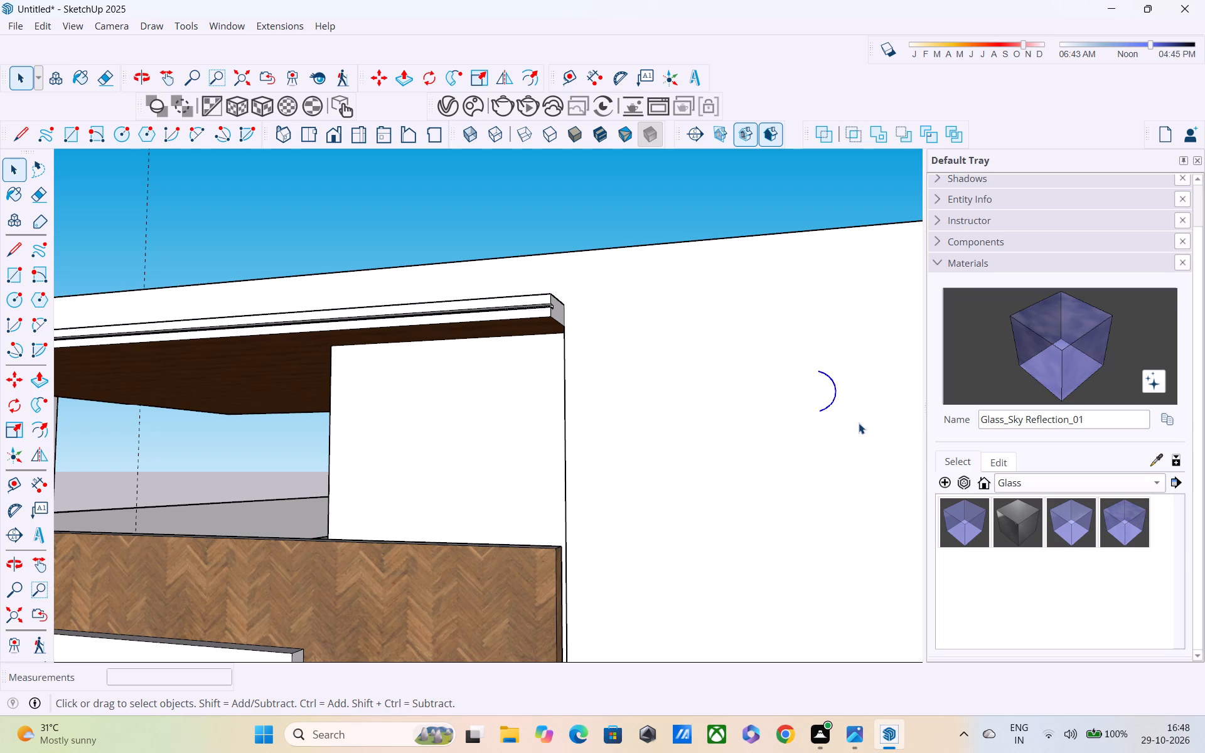
key(Delete)
Examine the tall block's upper front wall, the roof canopy and the side facade from several angles.
scroll(854, 415, down, 4)
middle_drag(852, 415, 768, 325)
scroll(851, 414, up, 1)
scroll(766, 324, up, 1)
scroll(766, 324, down, 4)
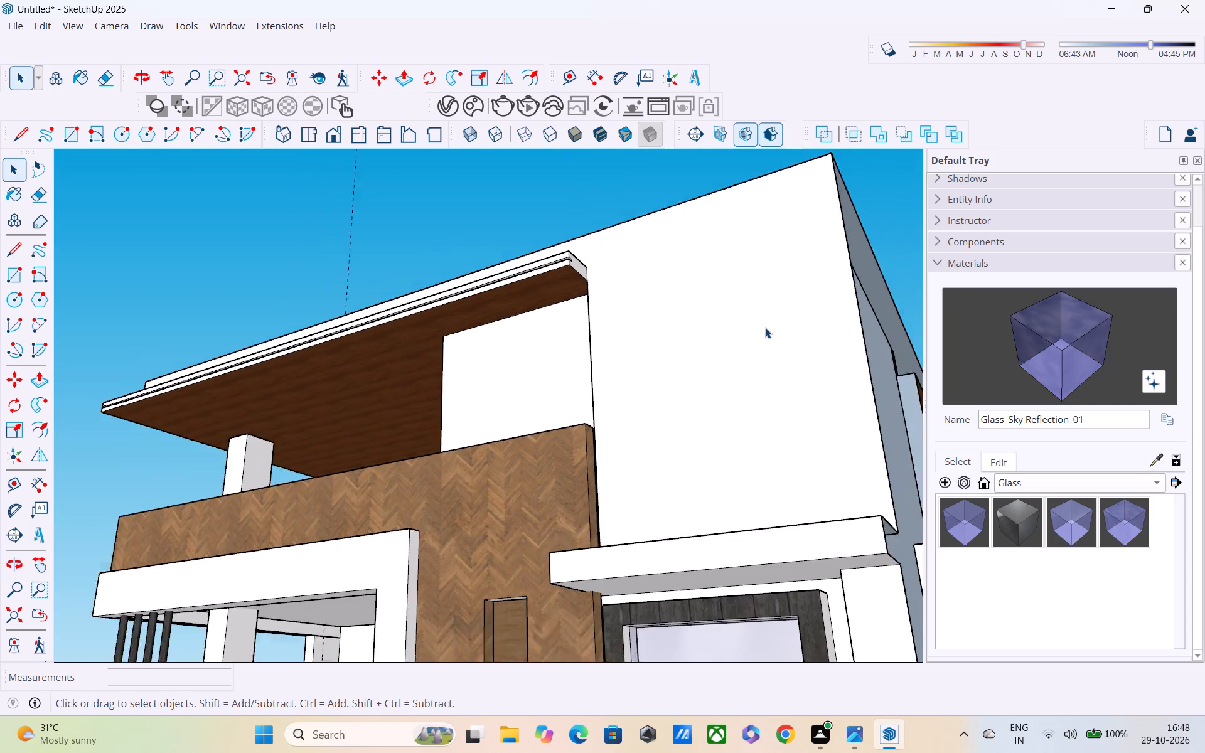
scroll(765, 334, down, 9)
scroll(697, 522, down, 2)
middle_drag(608, 595, 705, 643)
middle_drag(552, 526, 822, 567)
middle_drag(547, 557, 774, 548)
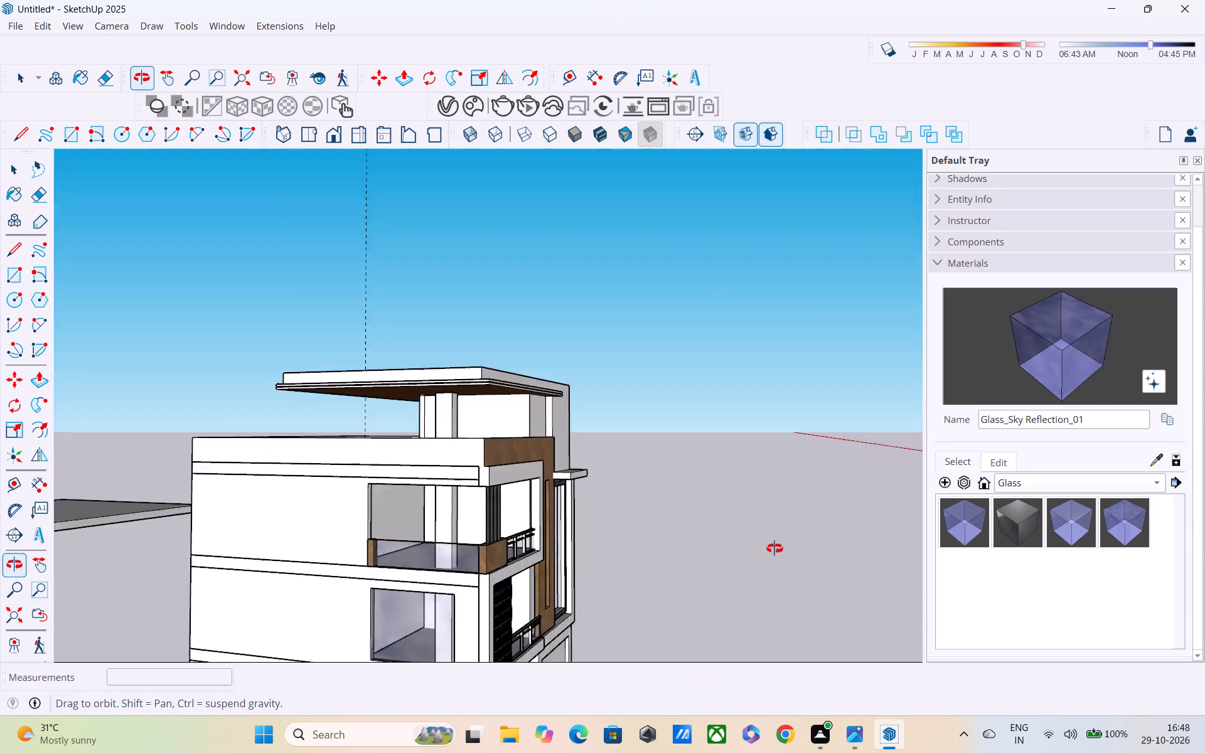
middle_drag(774, 548, 780, 511)
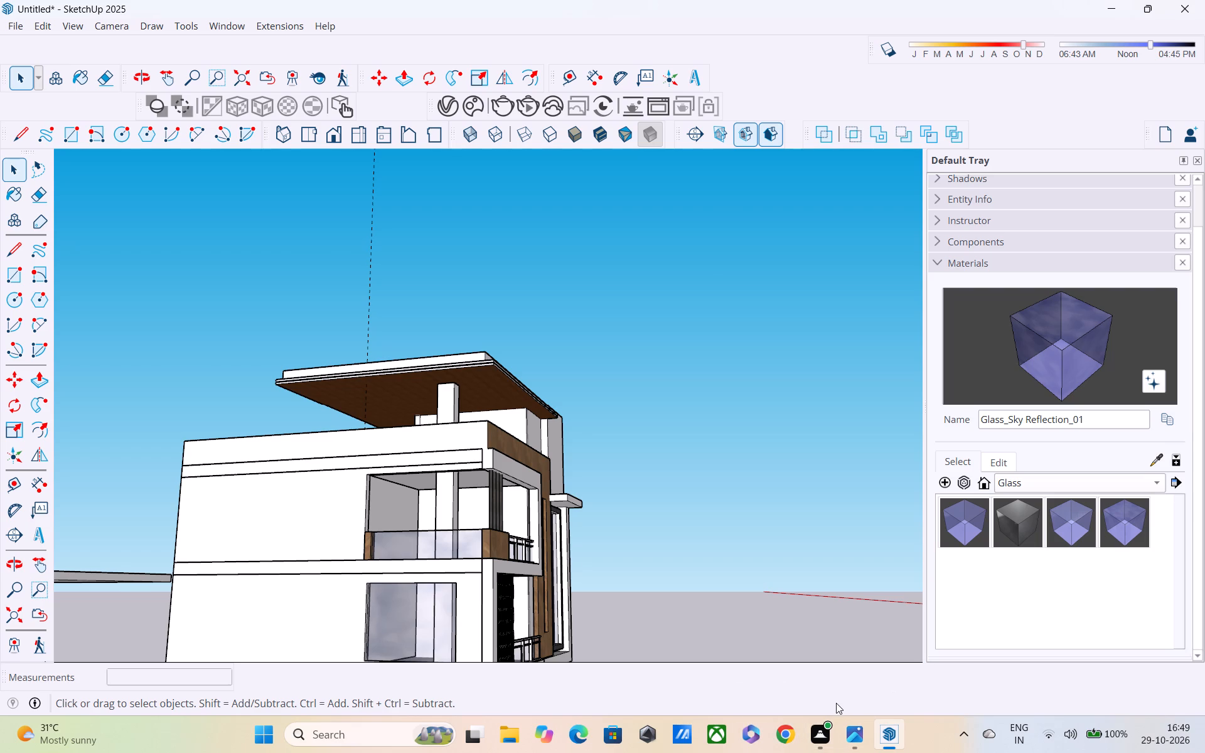
Switch to Chrome, search Google for sketchup warehouse and open the 3D Warehouse site.
click(773, 731)
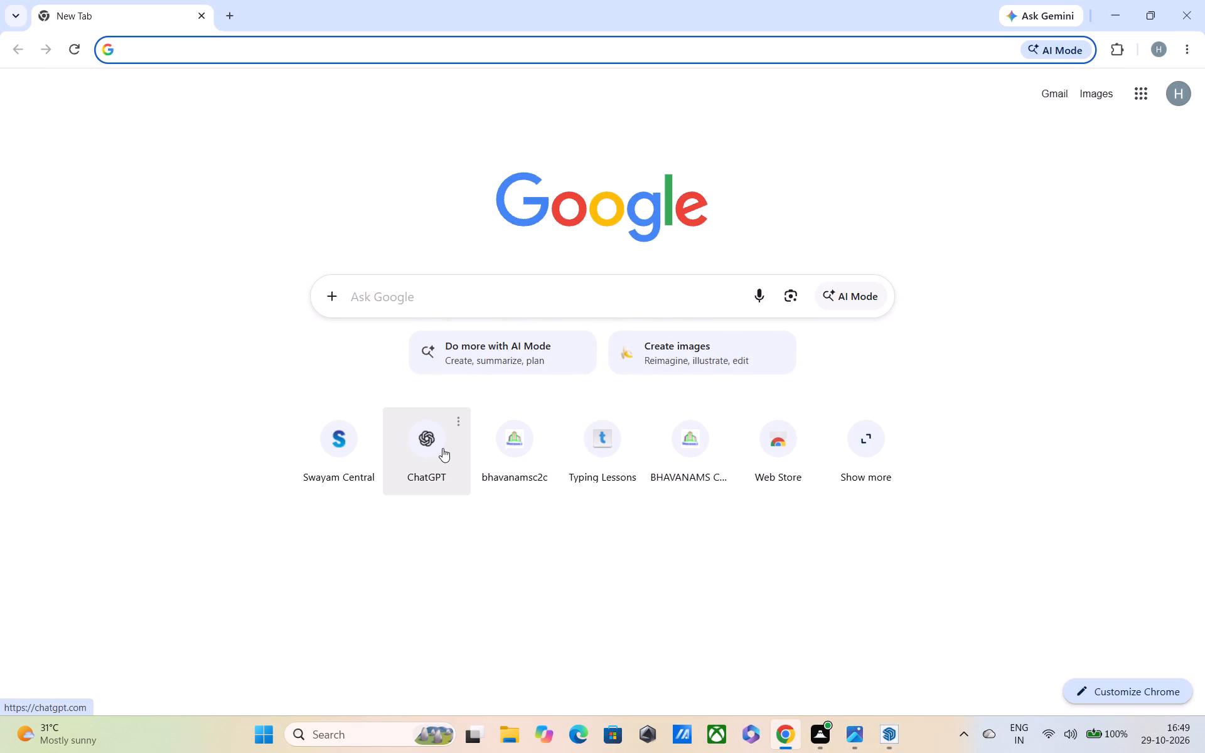
click(637, 297)
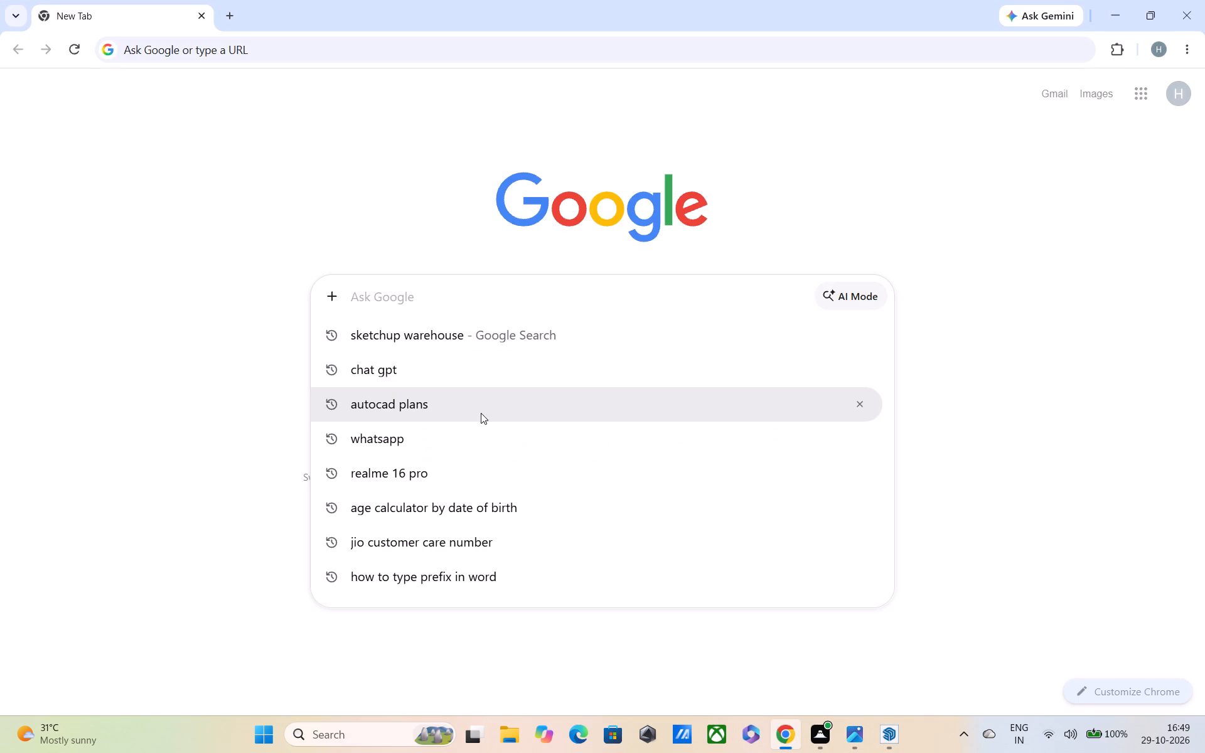
click(480, 339)
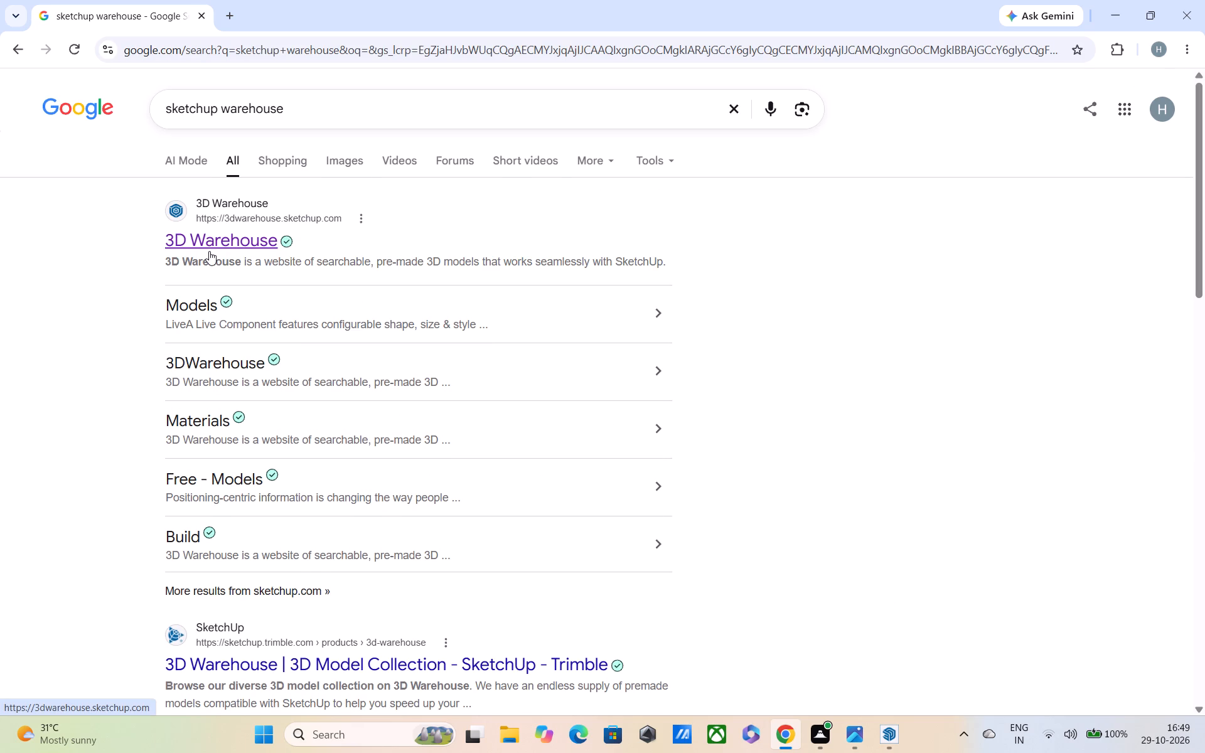
click(215, 242)
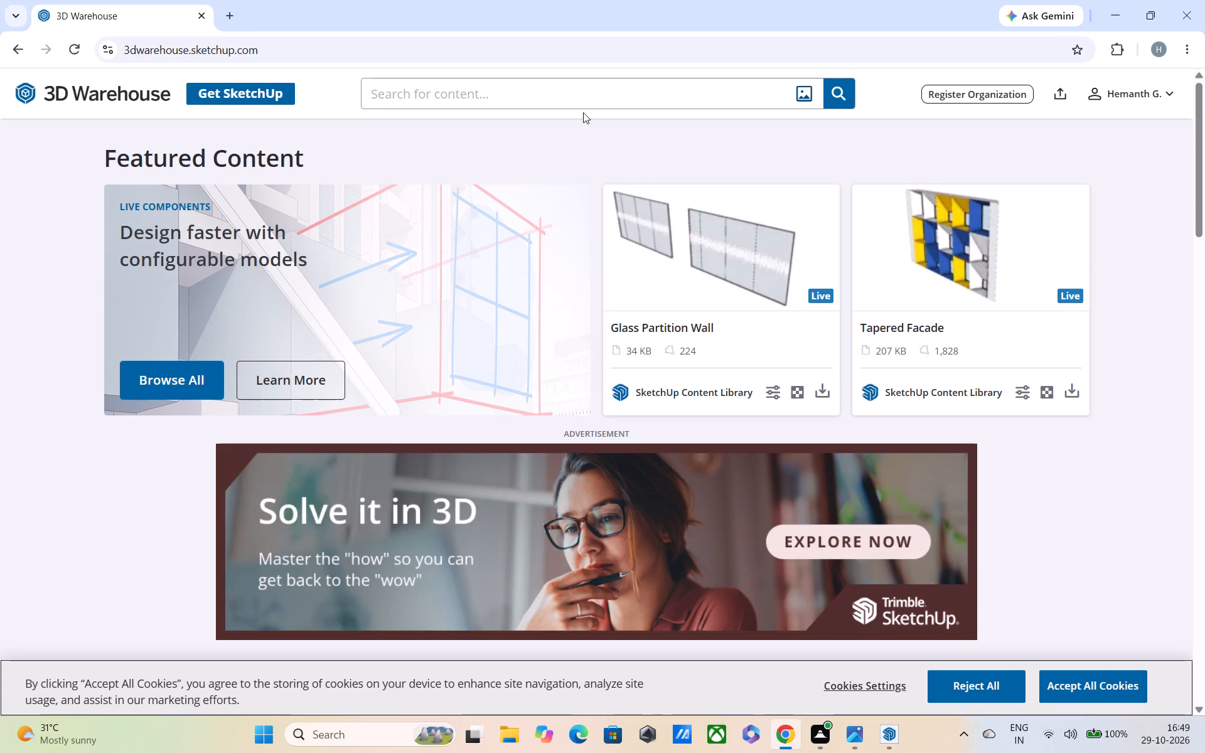
Search 3D Warehouse for STAR.
click(579, 96)
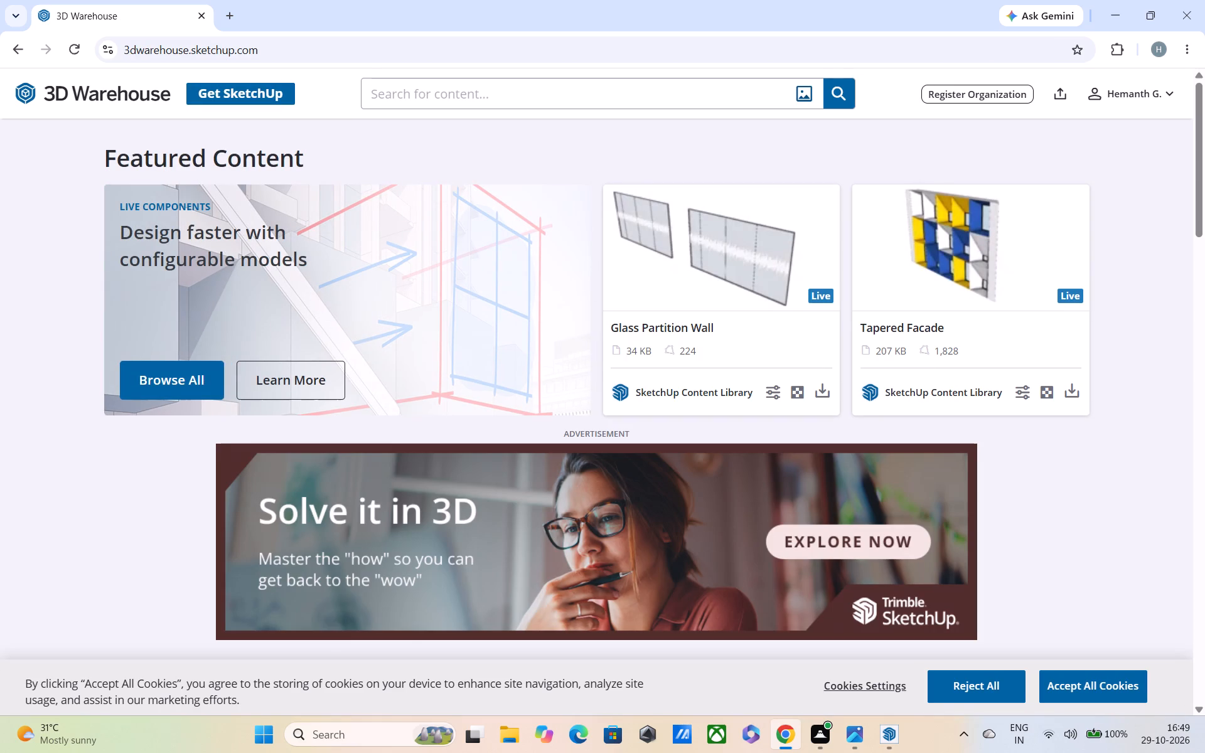
text(STAR)
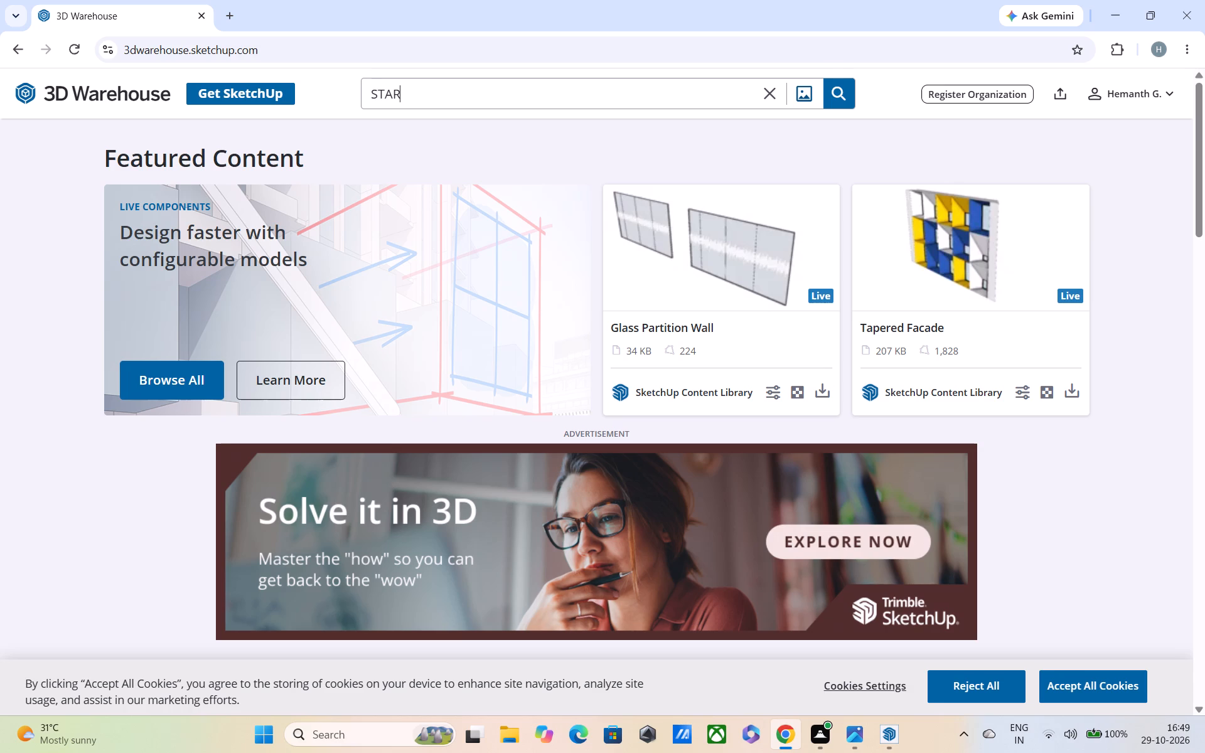
key(Return)
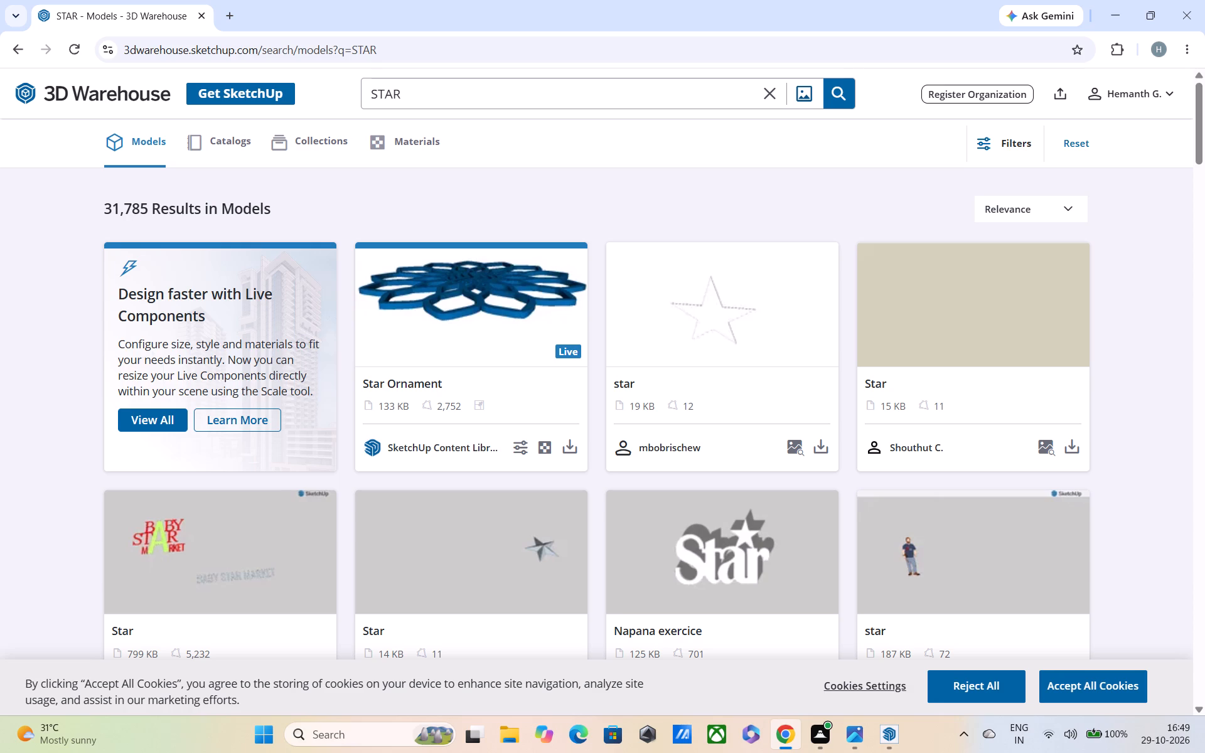
Look through the star model results for a design suited to the building's upper front wall.
scroll(515, 391, down, 2)
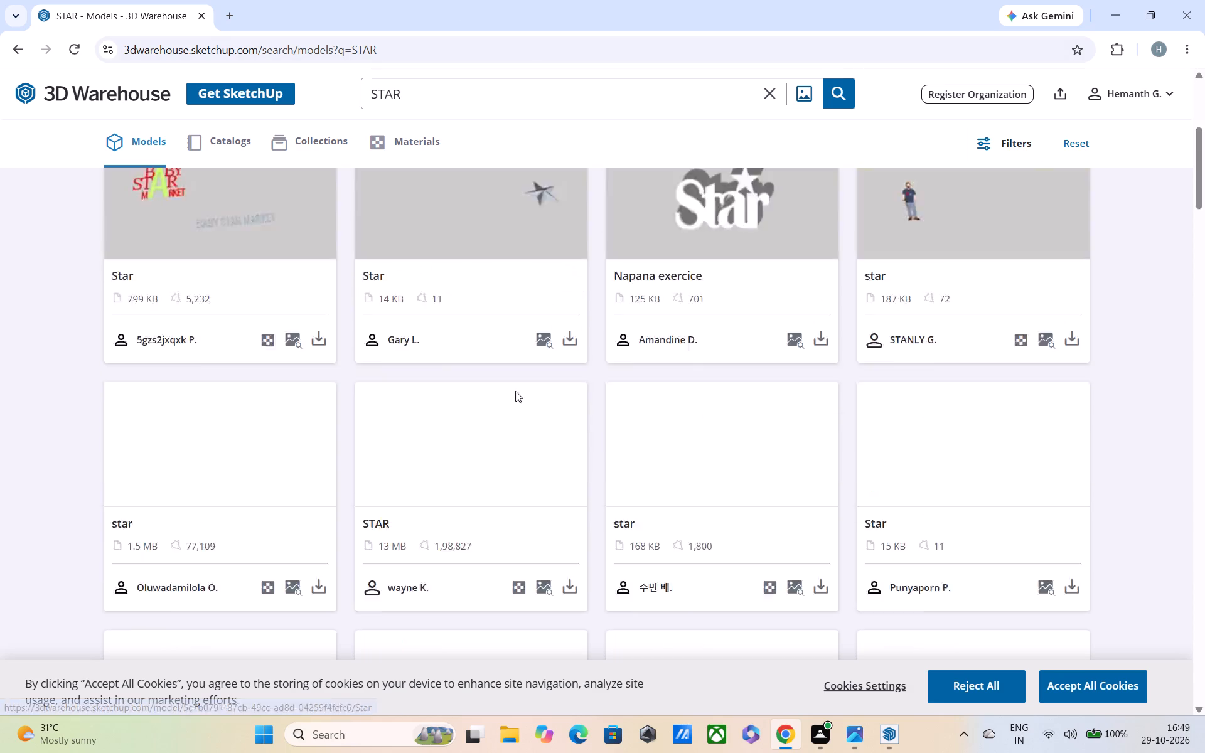
scroll(515, 391, down, 2)
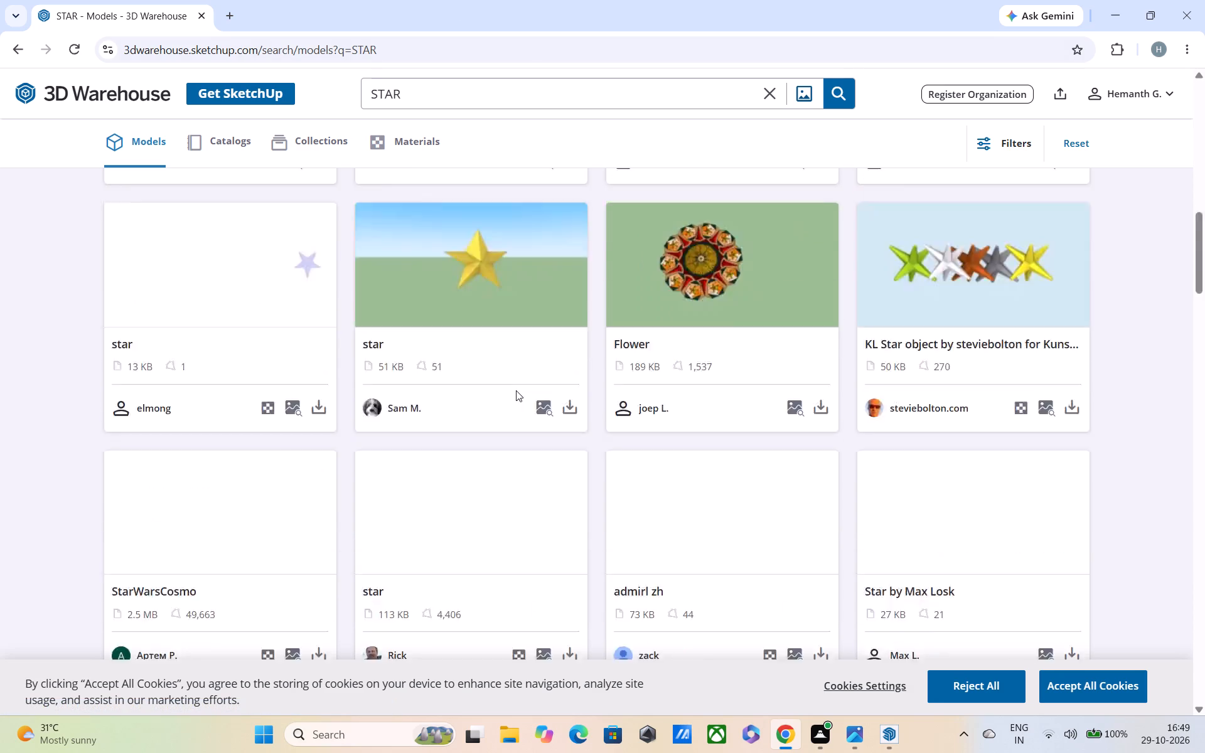
scroll(516, 390, down, 1)
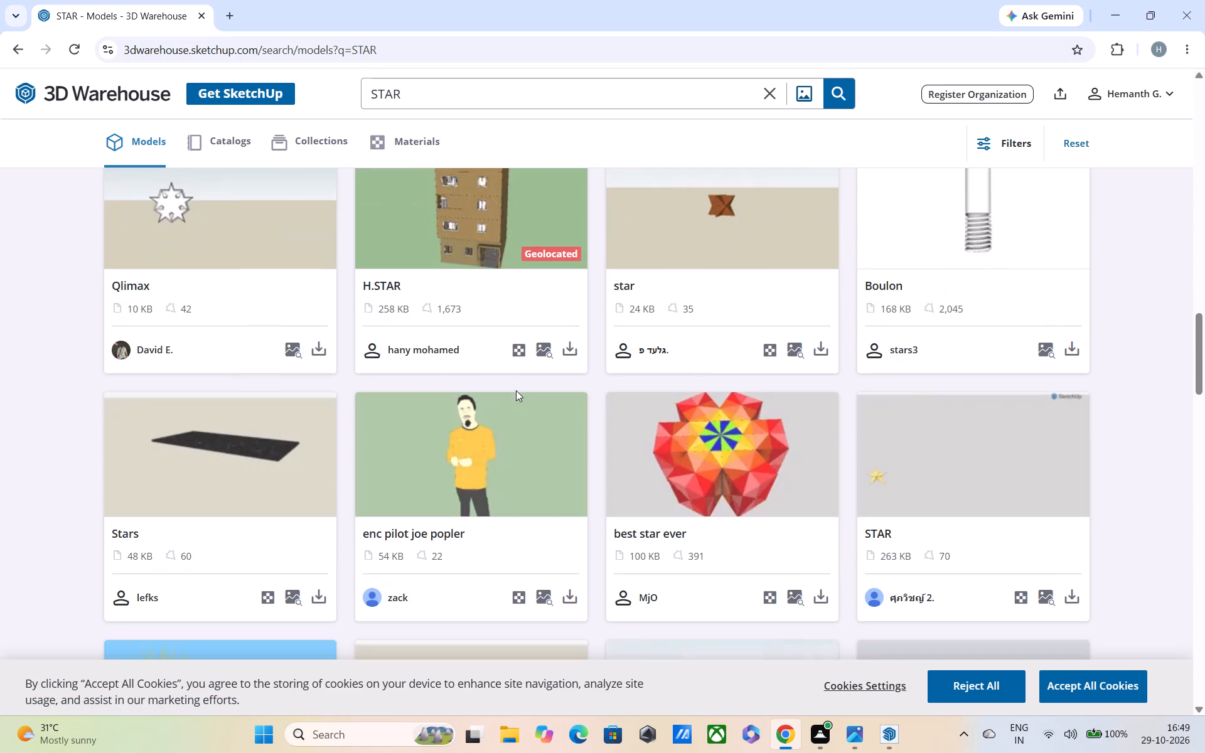
scroll(516, 390, down, 1)
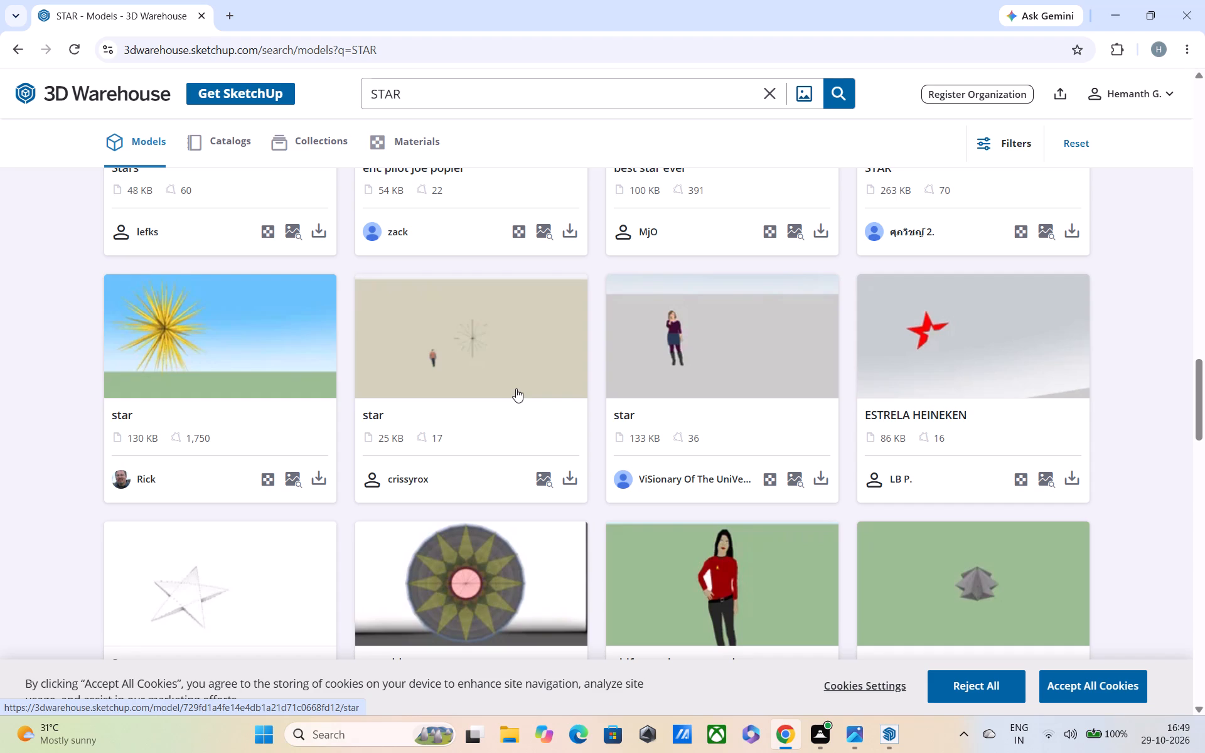
scroll(516, 388, down, 1)
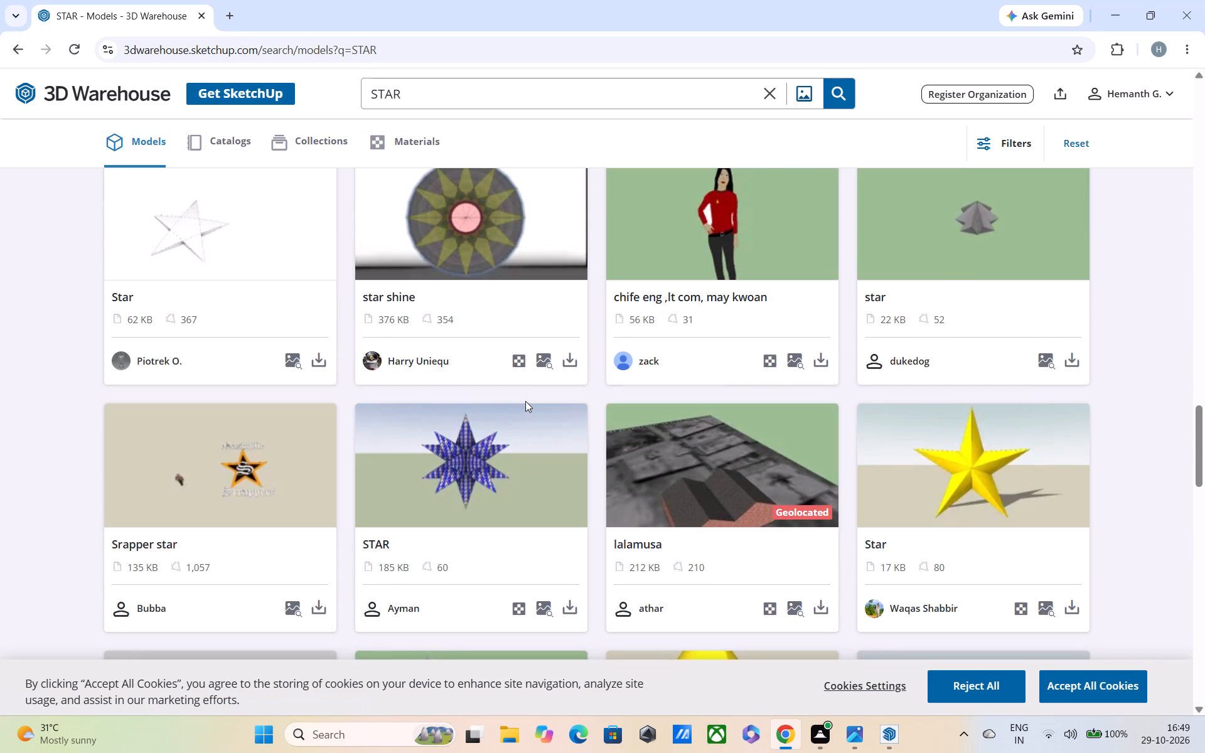
scroll(535, 408, down, 3)
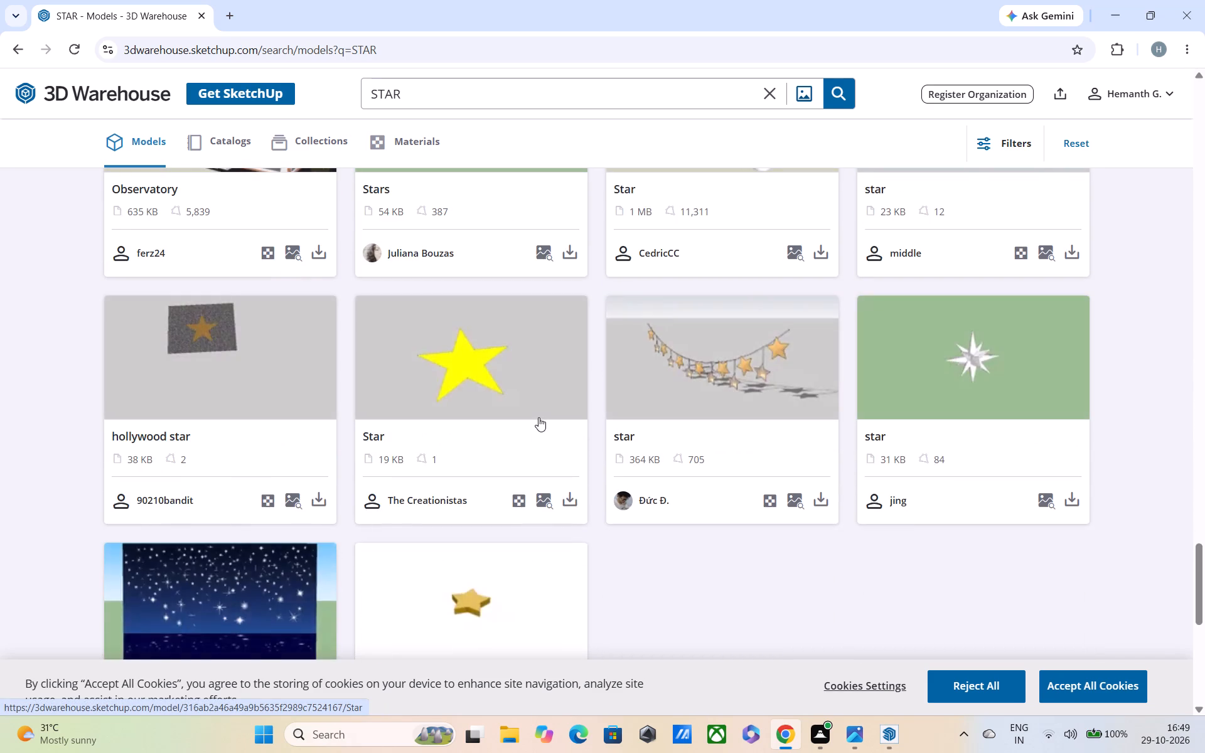
scroll(538, 417, down, 1)
click(559, 479)
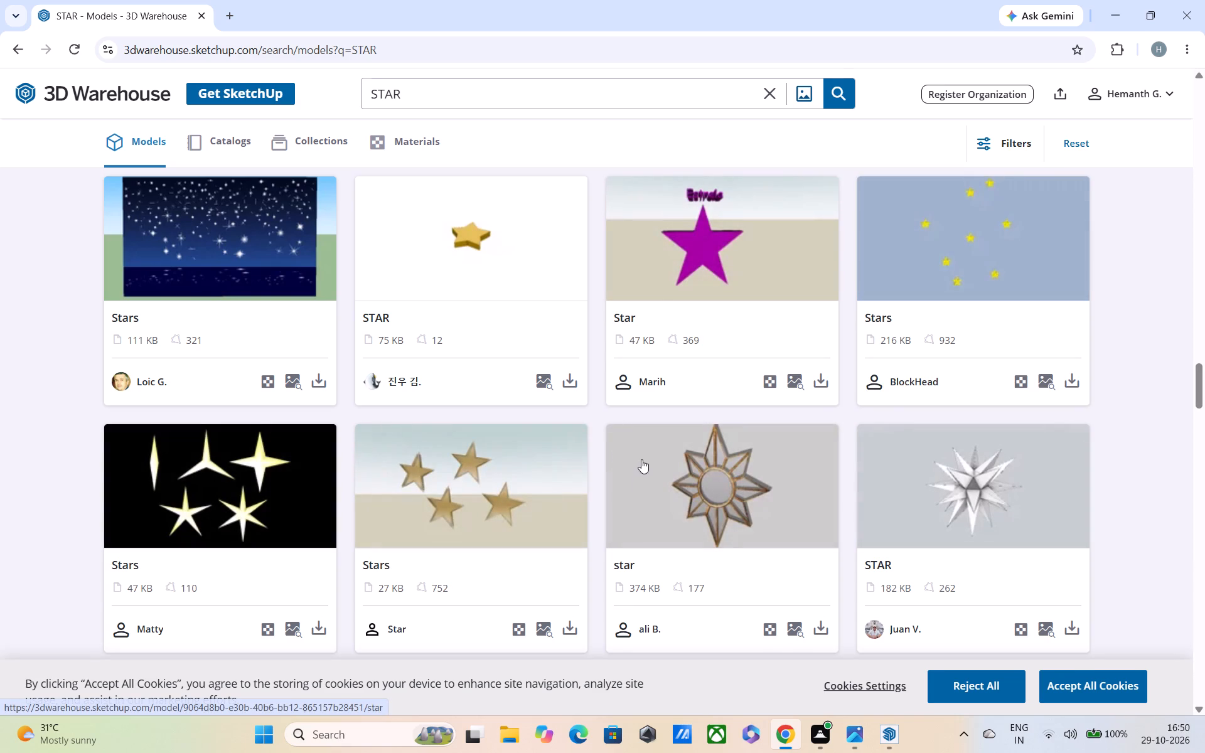
scroll(641, 459, down, 2)
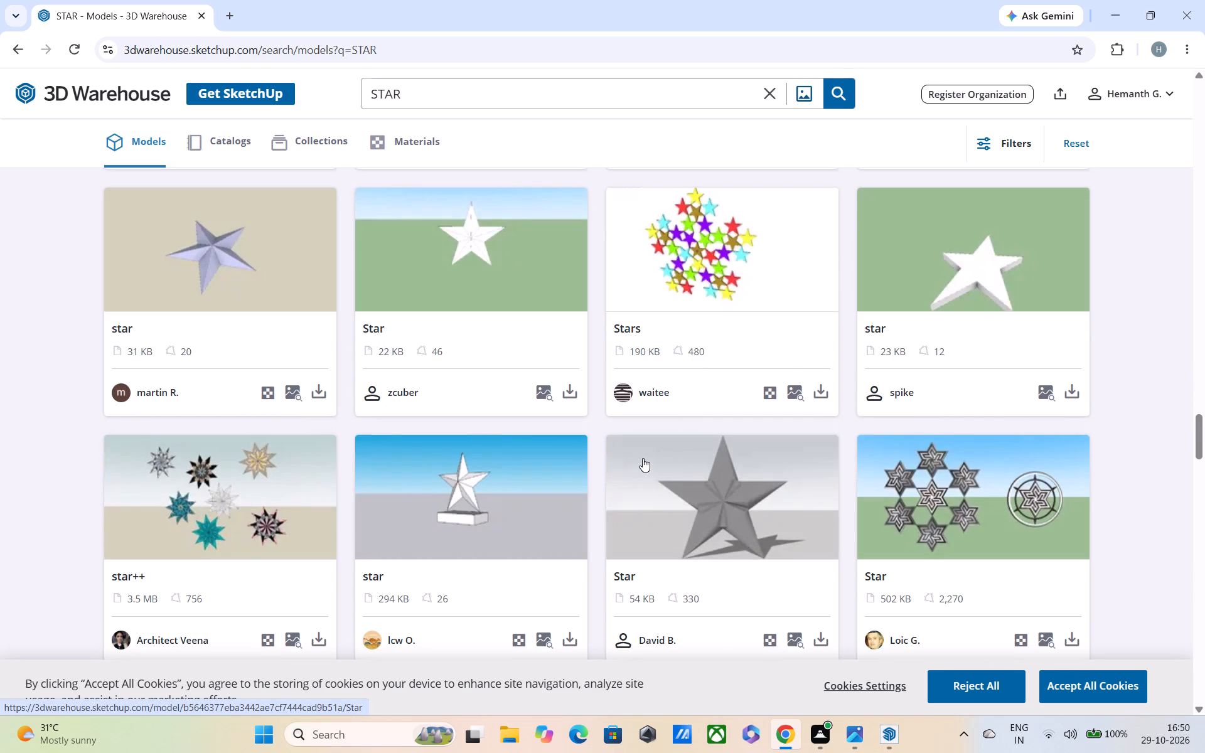
scroll(643, 452, down, 1)
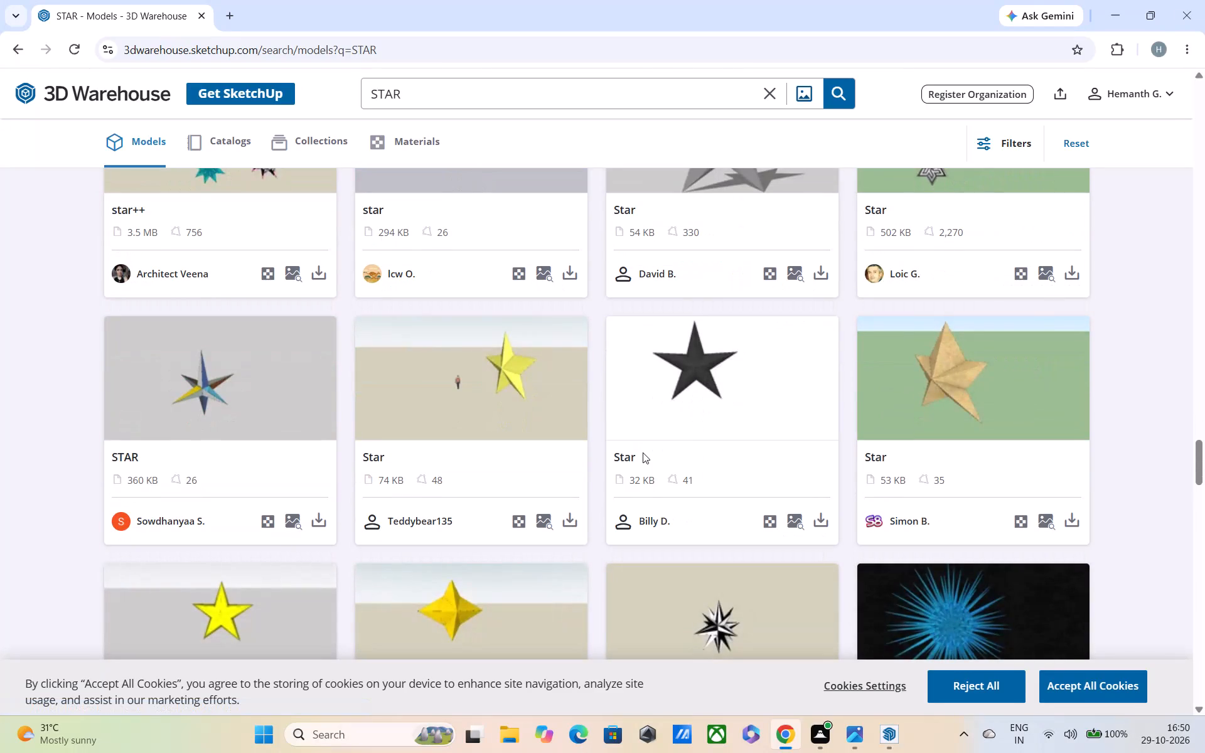
scroll(643, 452, down, 3)
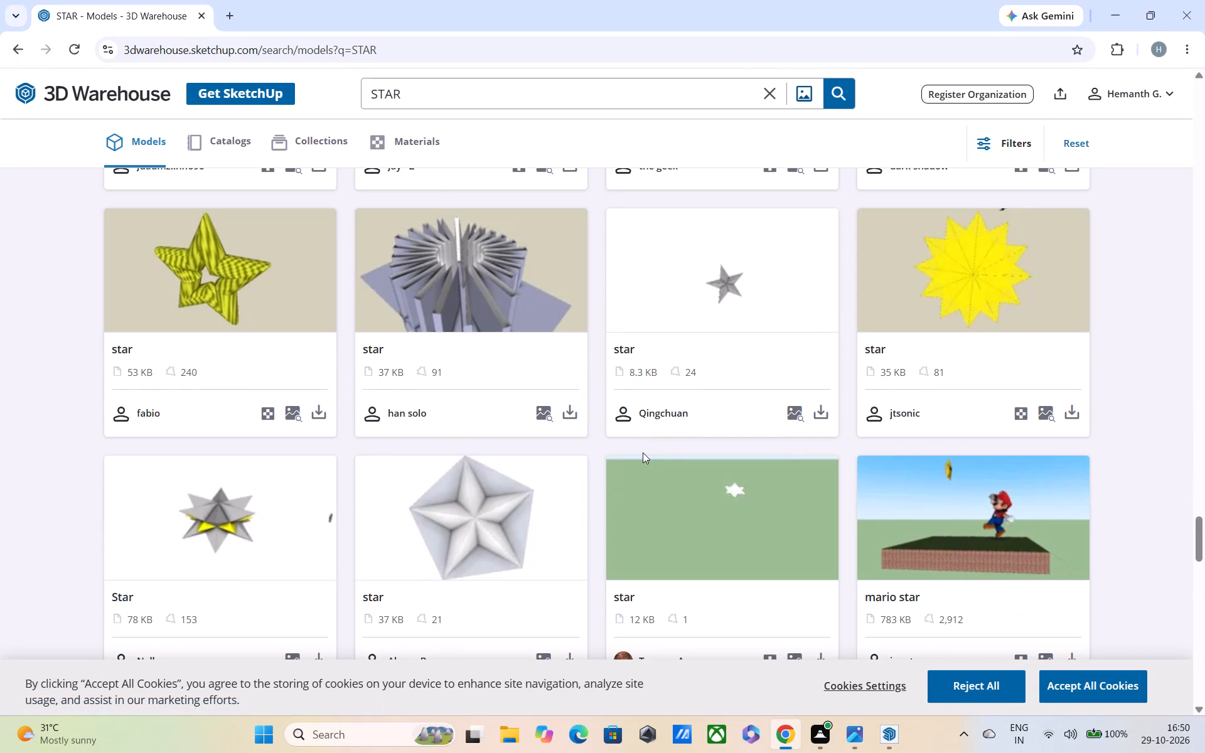
scroll(644, 453, up, 5)
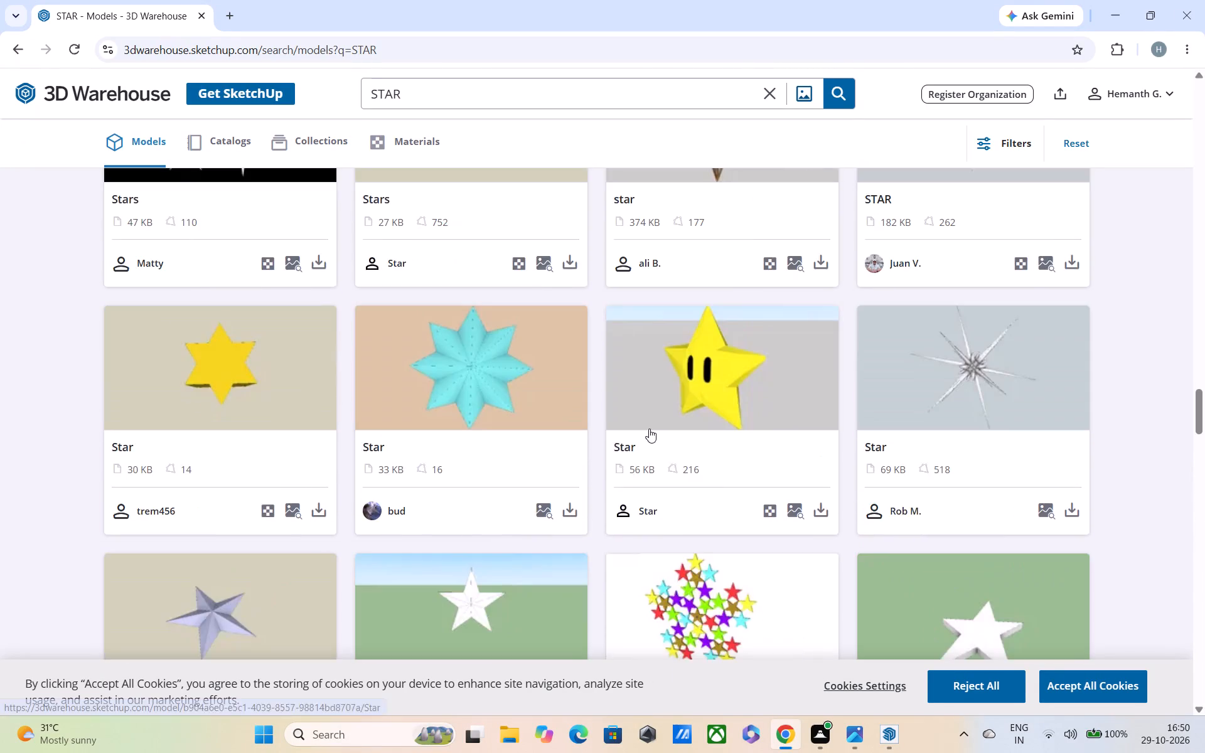
scroll(649, 429, up, 15)
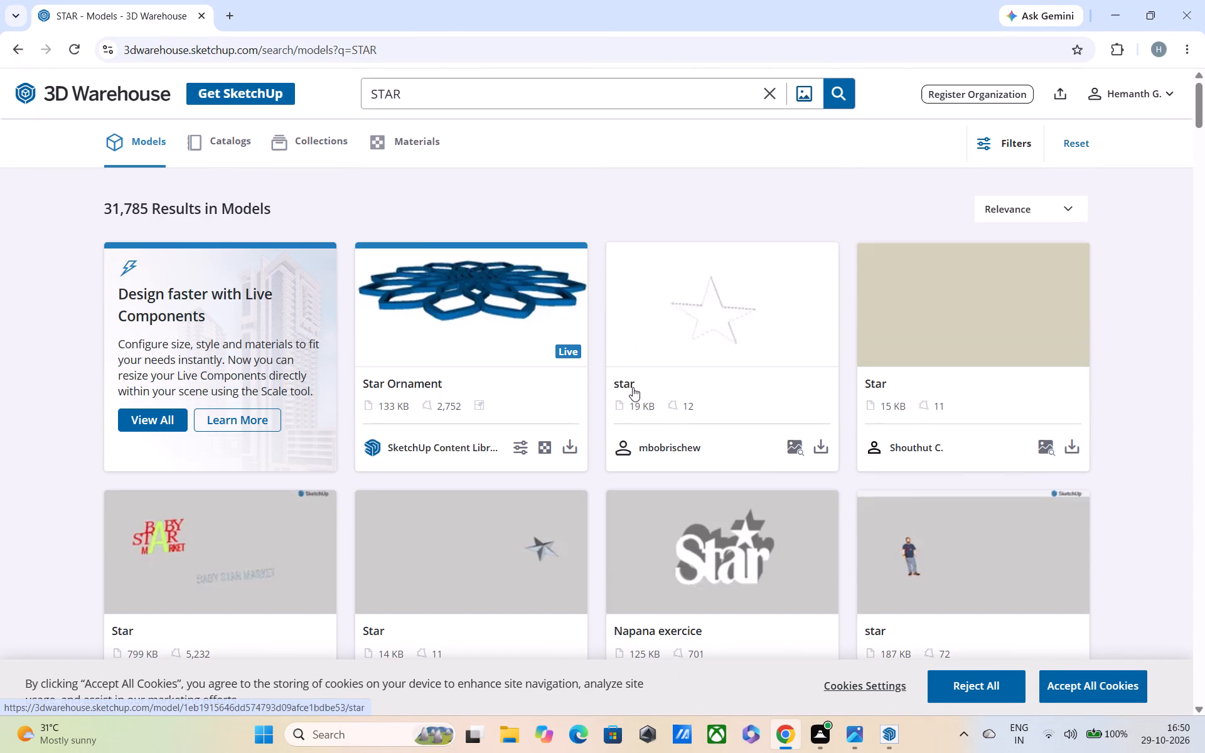
Open the Star Ornament model by SketchUp Content Library and try to configure its Live Component.
click(437, 302)
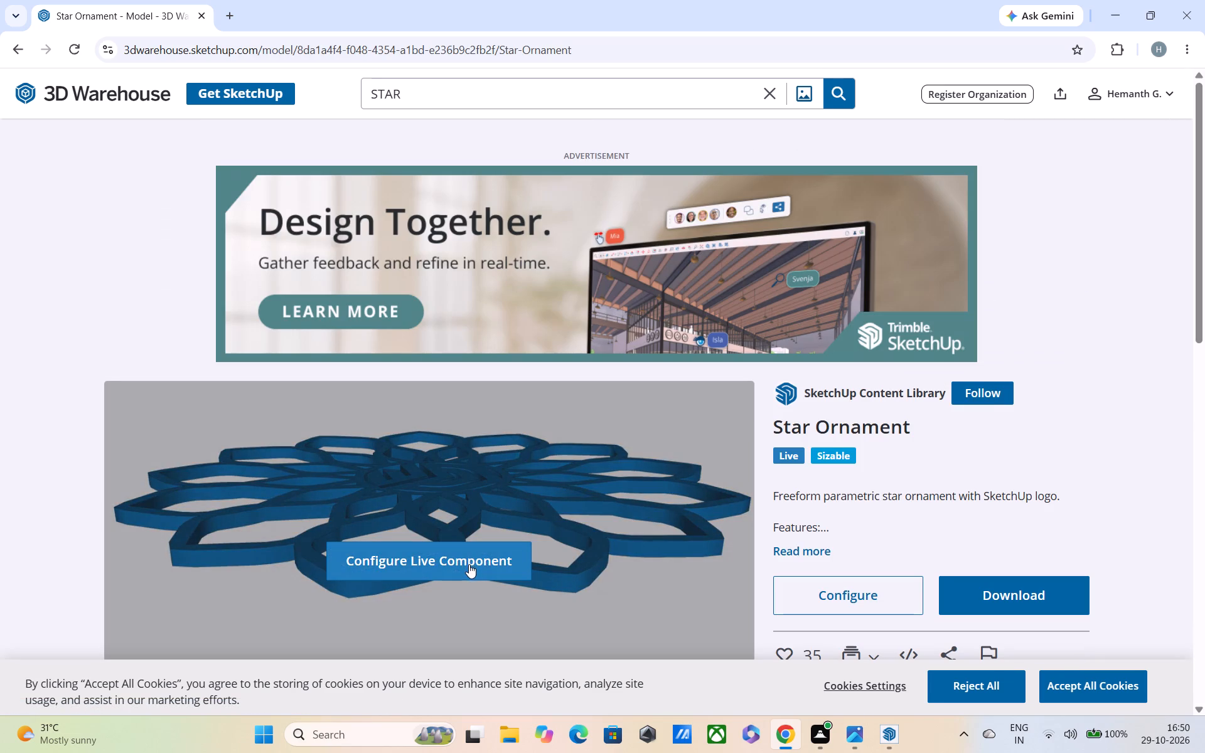
scroll(464, 558, down, 1)
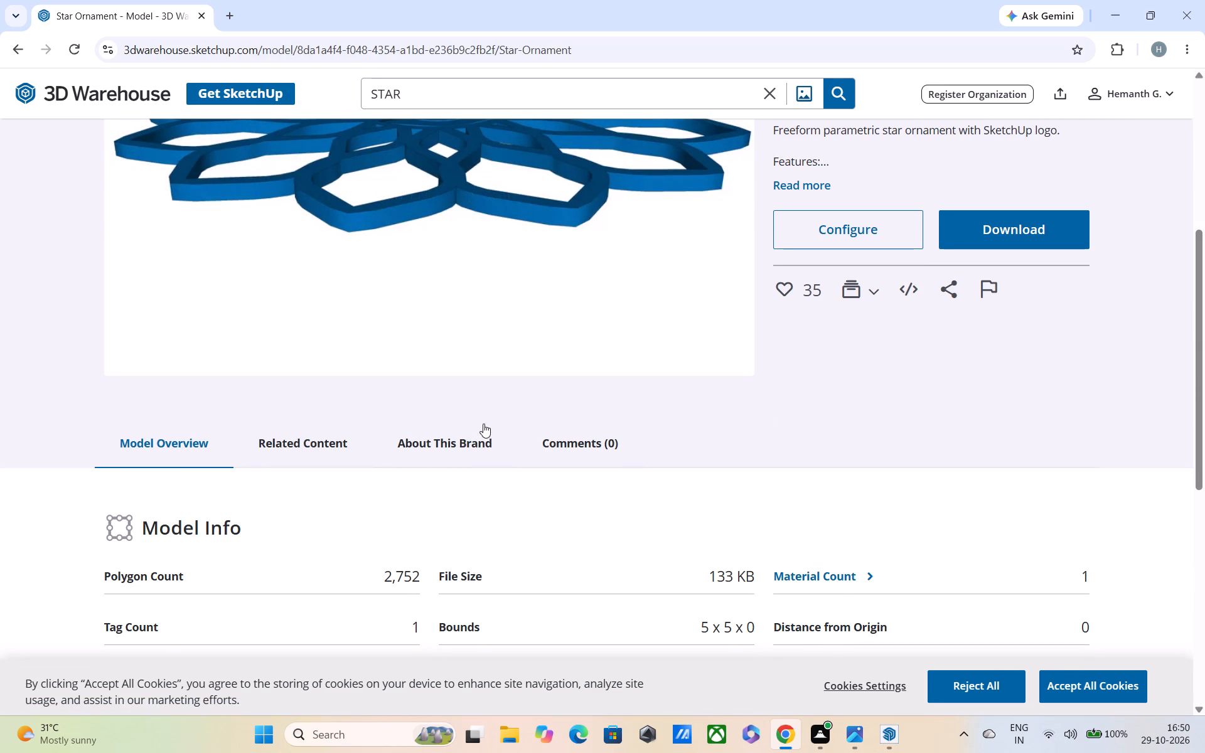
scroll(483, 424, up, 1)
click(444, 555)
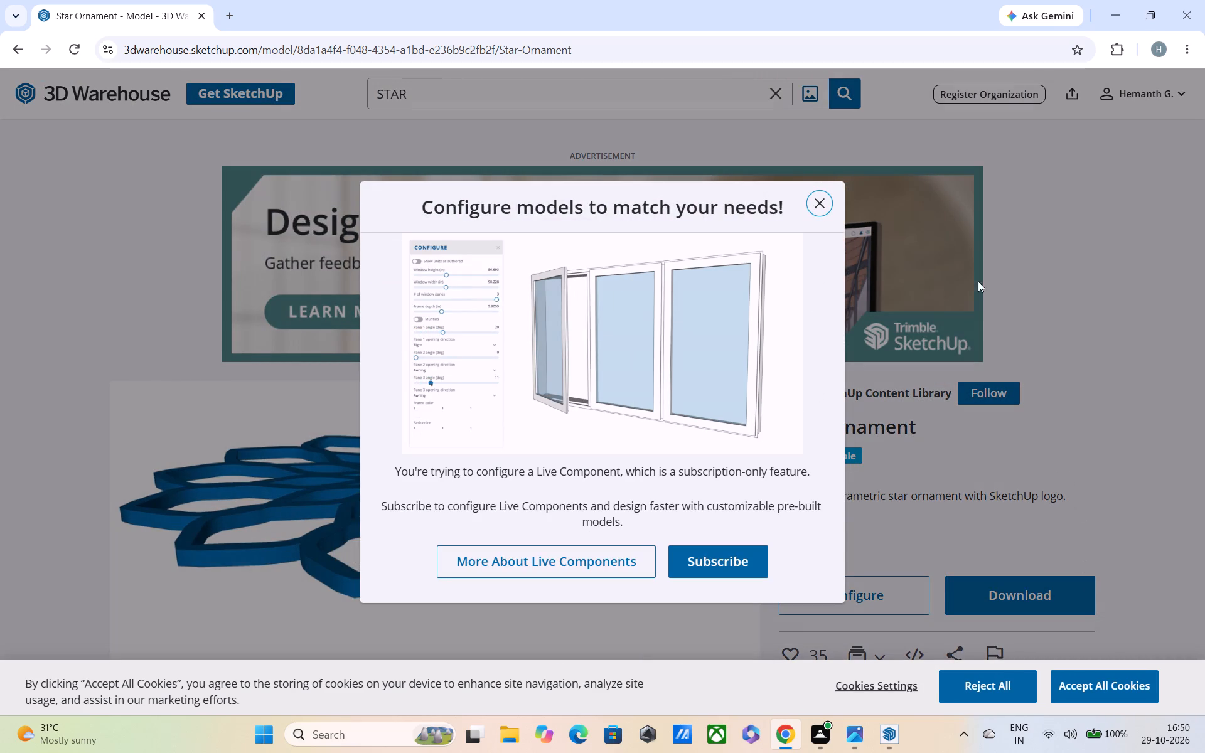
click(814, 191)
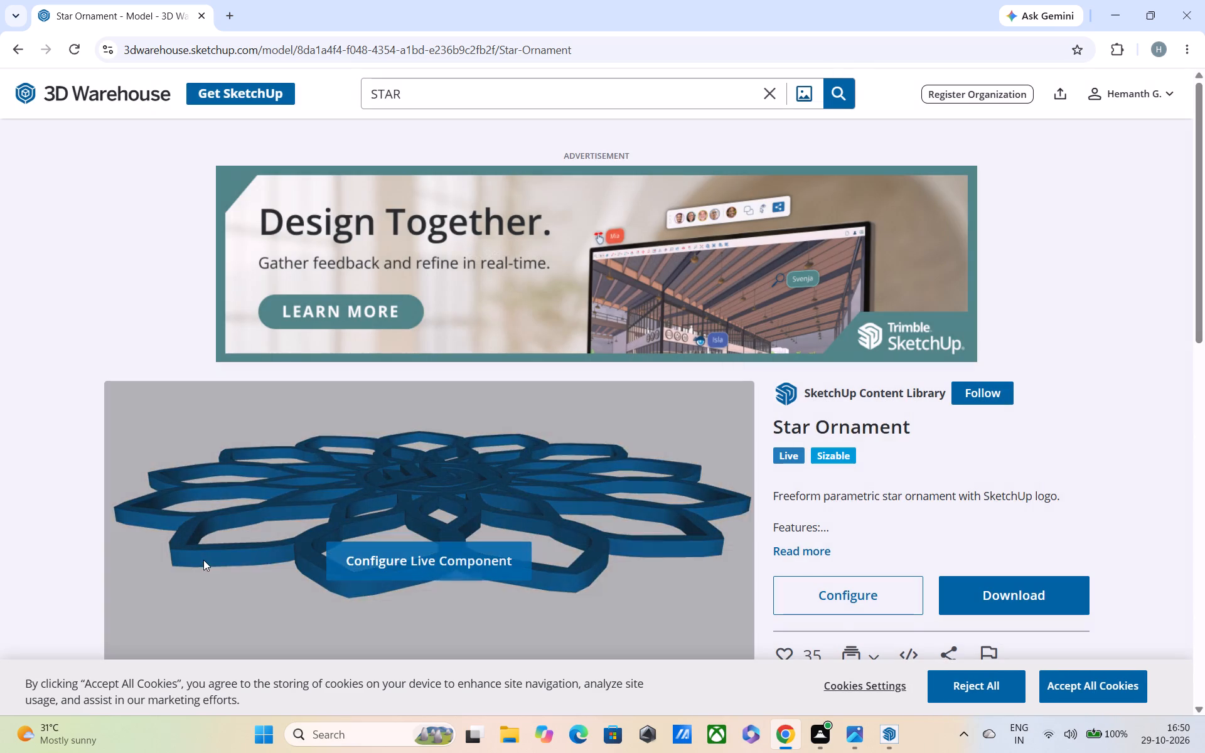
Review the Star Ornament model page and download the model.
scroll(287, 561, down, 2)
scroll(398, 459, up, 1)
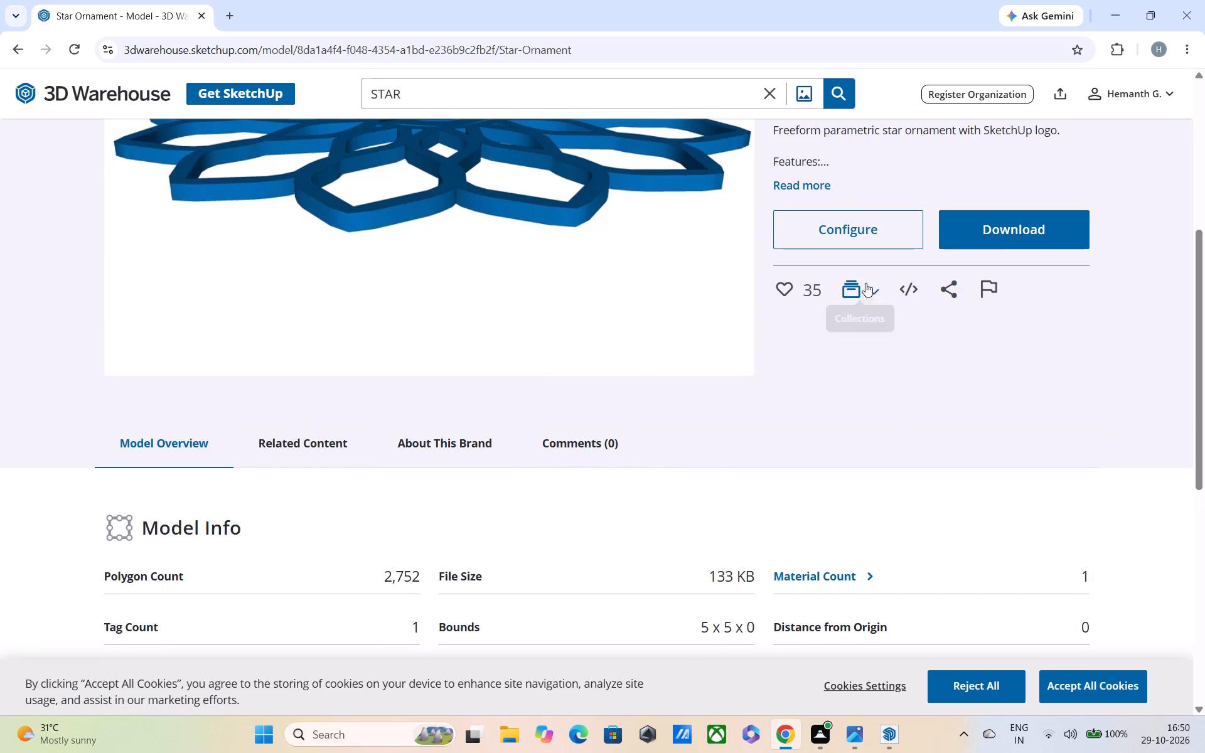
scroll(837, 373, up, 1)
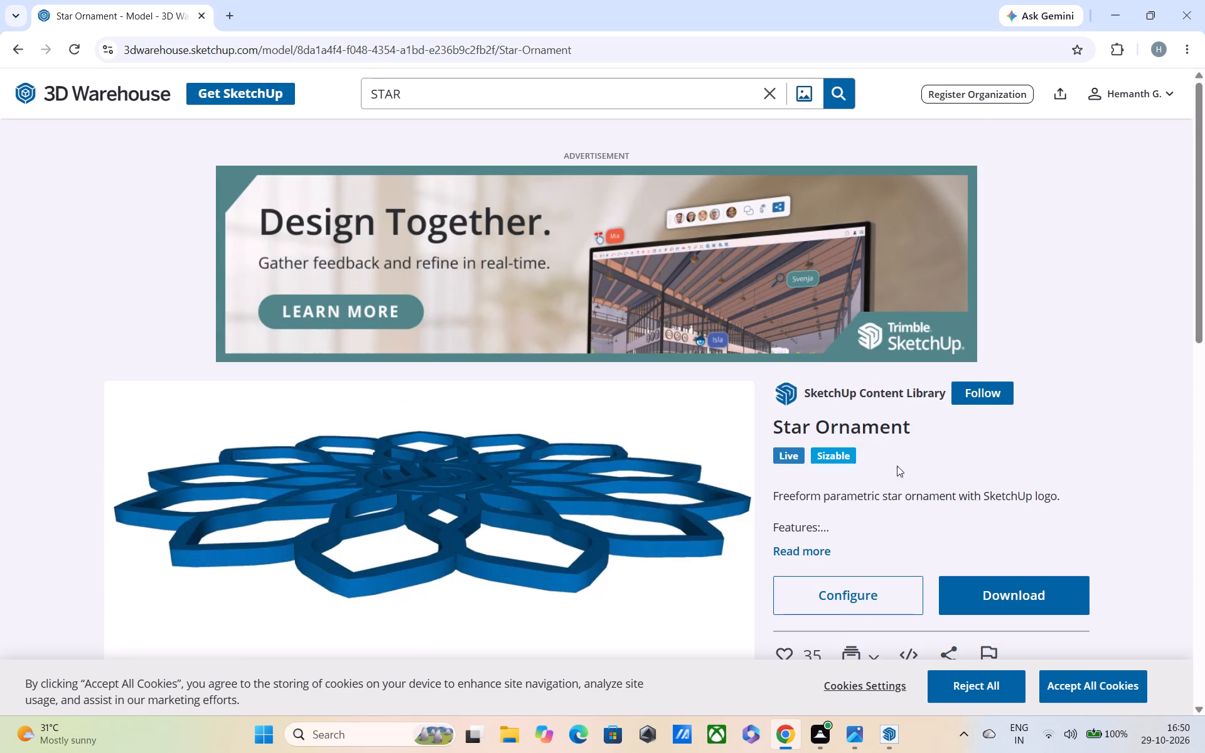
scroll(906, 477, down, 1)
scroll(906, 478, up, 1)
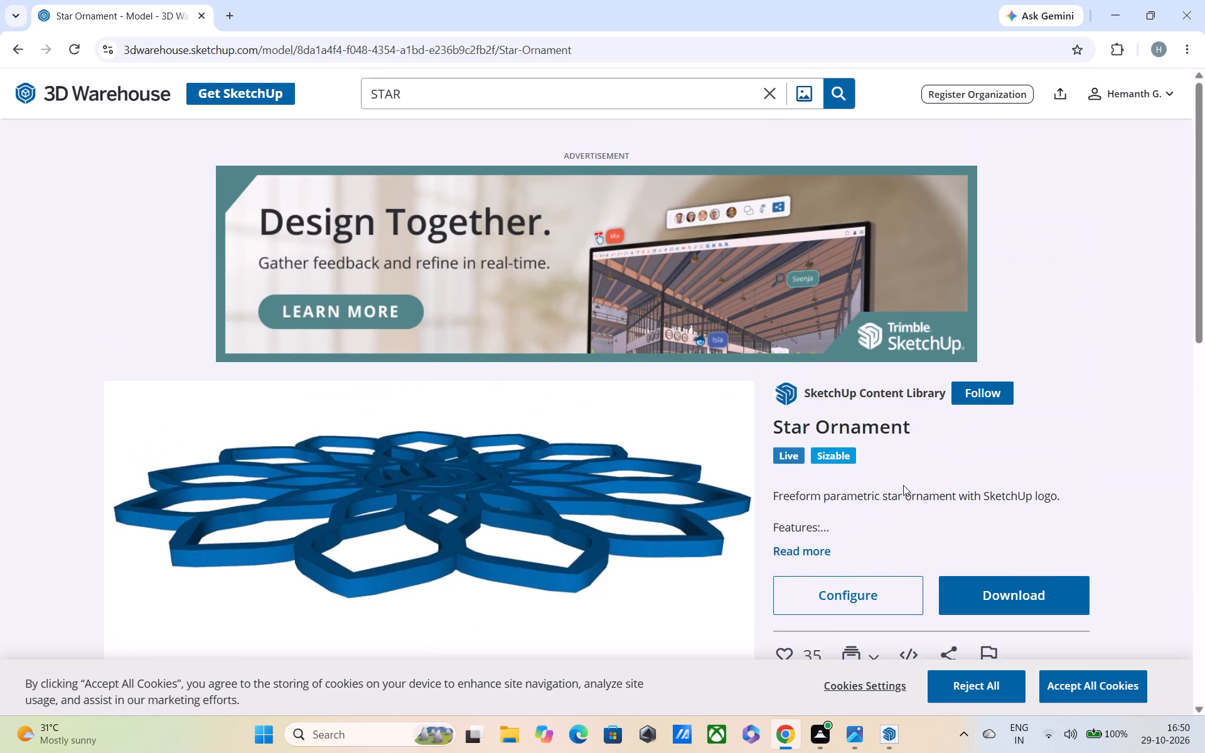
scroll(903, 486, down, 1)
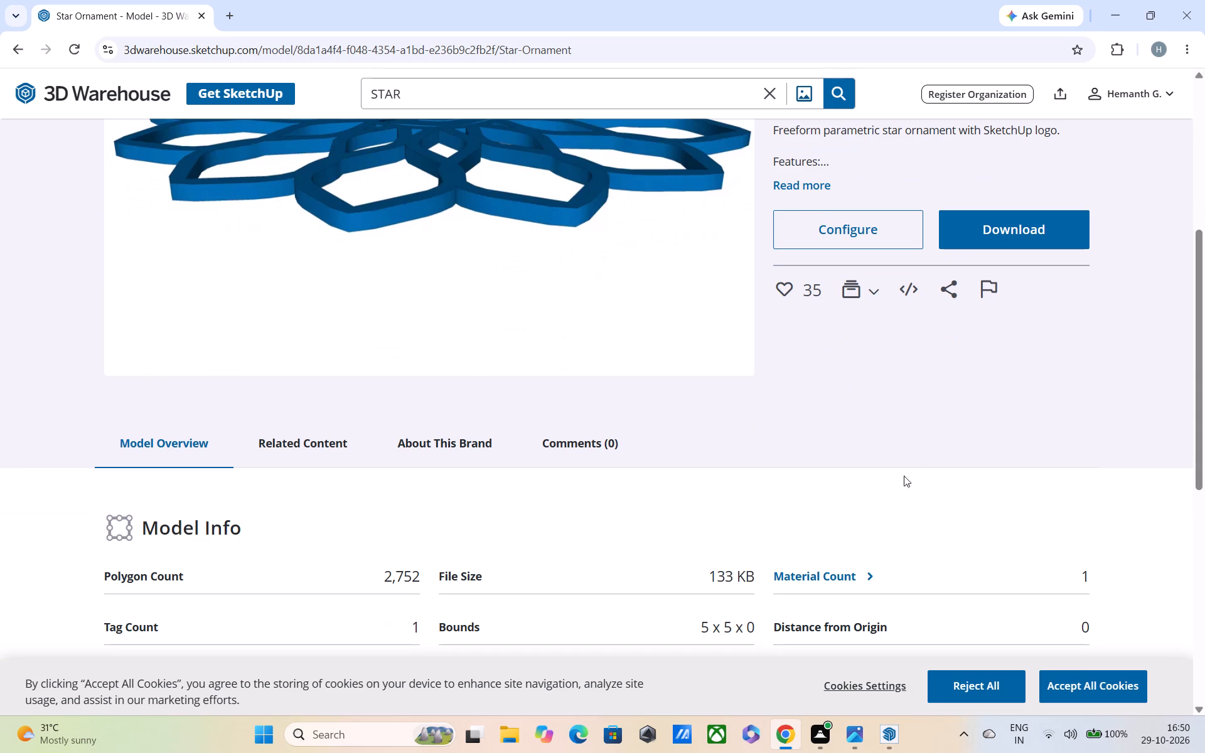
click(992, 232)
scroll(776, 449, up, 1)
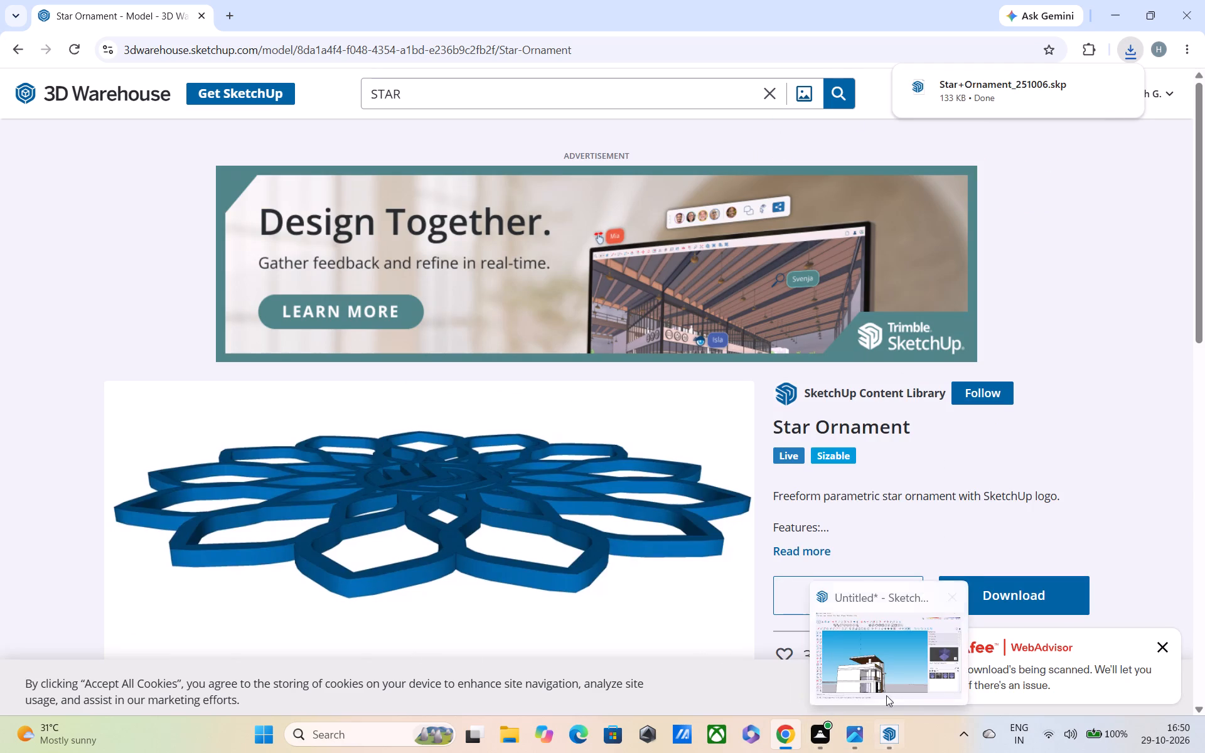
Switch to SketchUp and import the downloaded Star+Ornament_251006 file into the building model.
click(886, 685)
middle_drag(690, 486, 312, 491)
scroll(394, 474, down, 4)
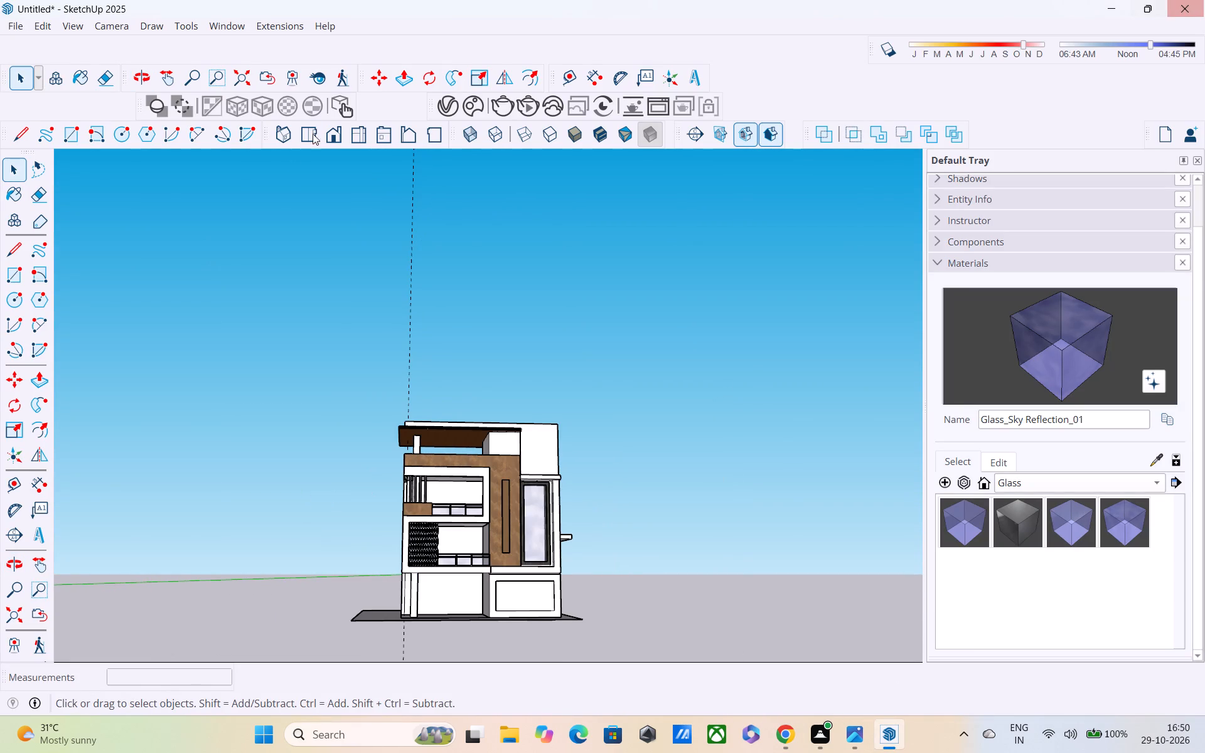
click(21, 18)
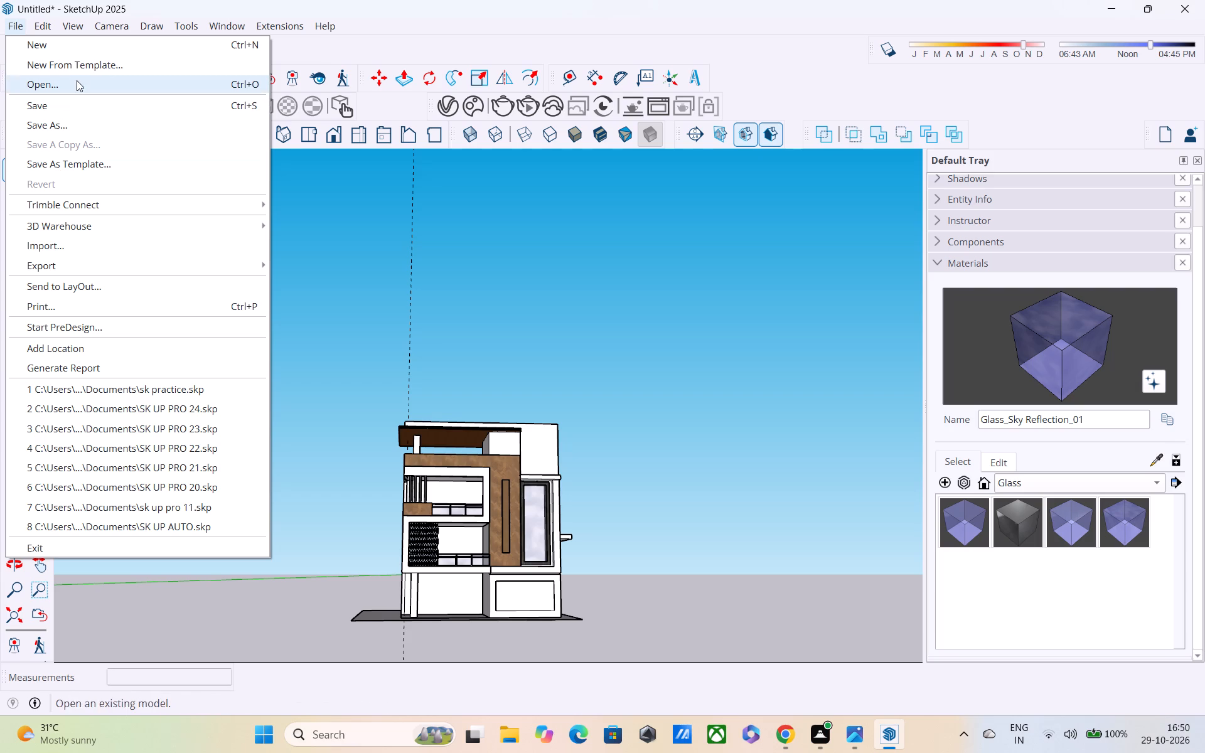
click(65, 250)
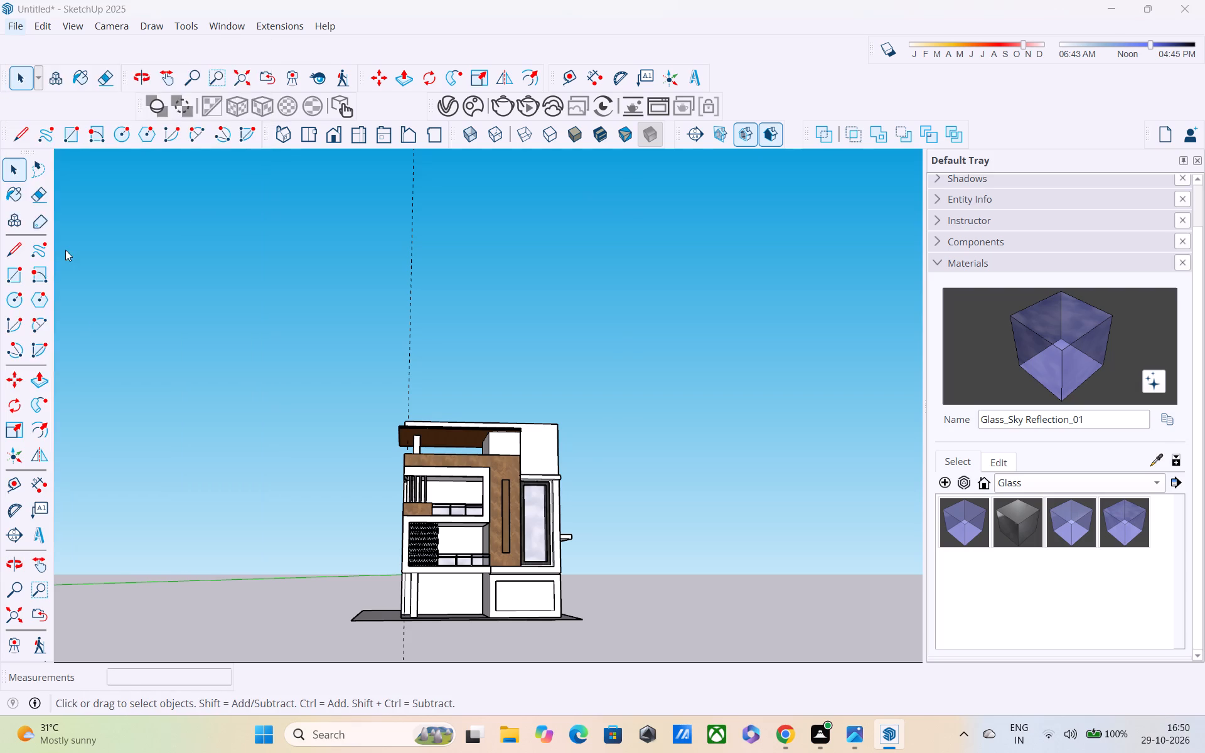
click(274, 168)
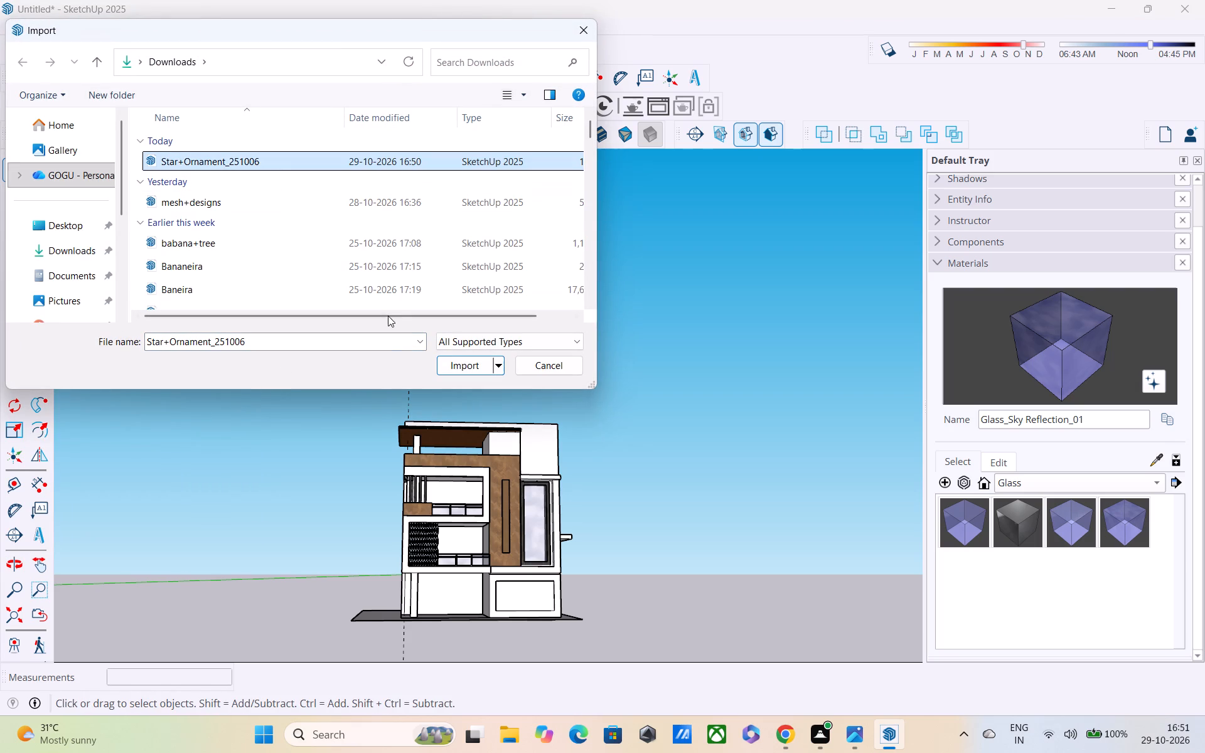
click(479, 363)
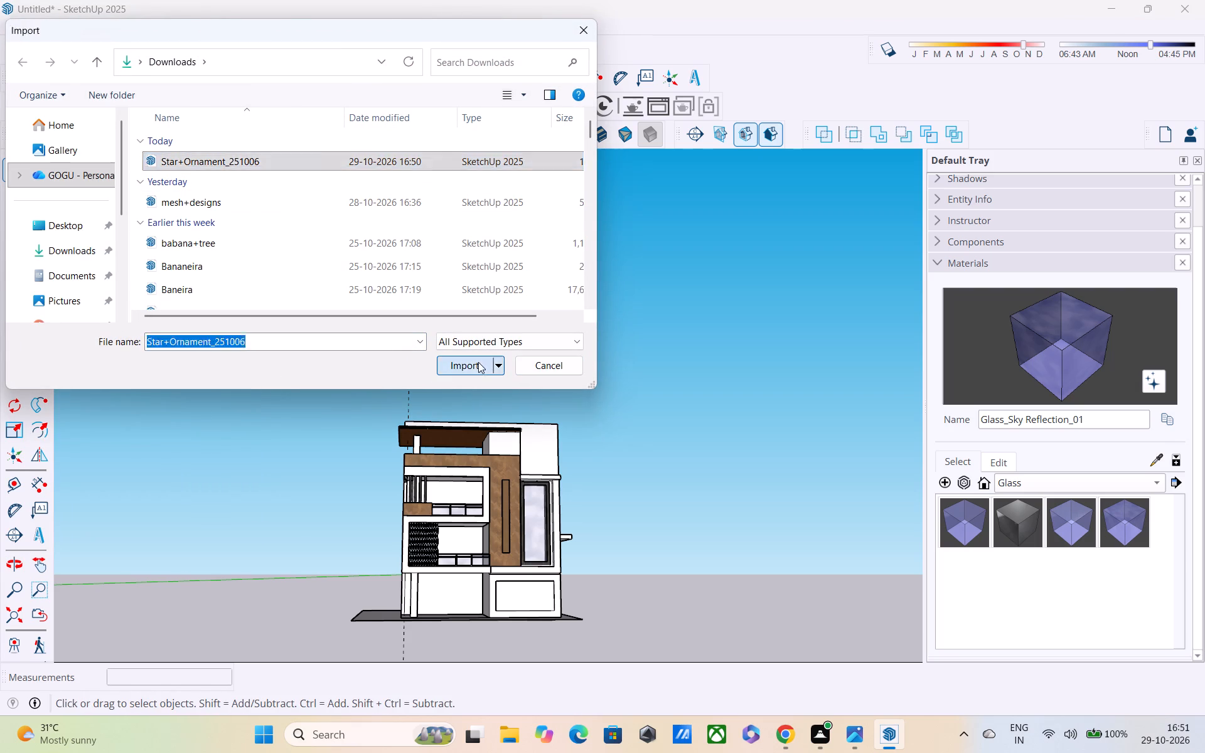
Place the imported star ornament on the grey base slab beside the building's front corner, declining to sign in.
middle_drag(658, 550, 506, 634)
middle_drag(665, 518, 672, 434)
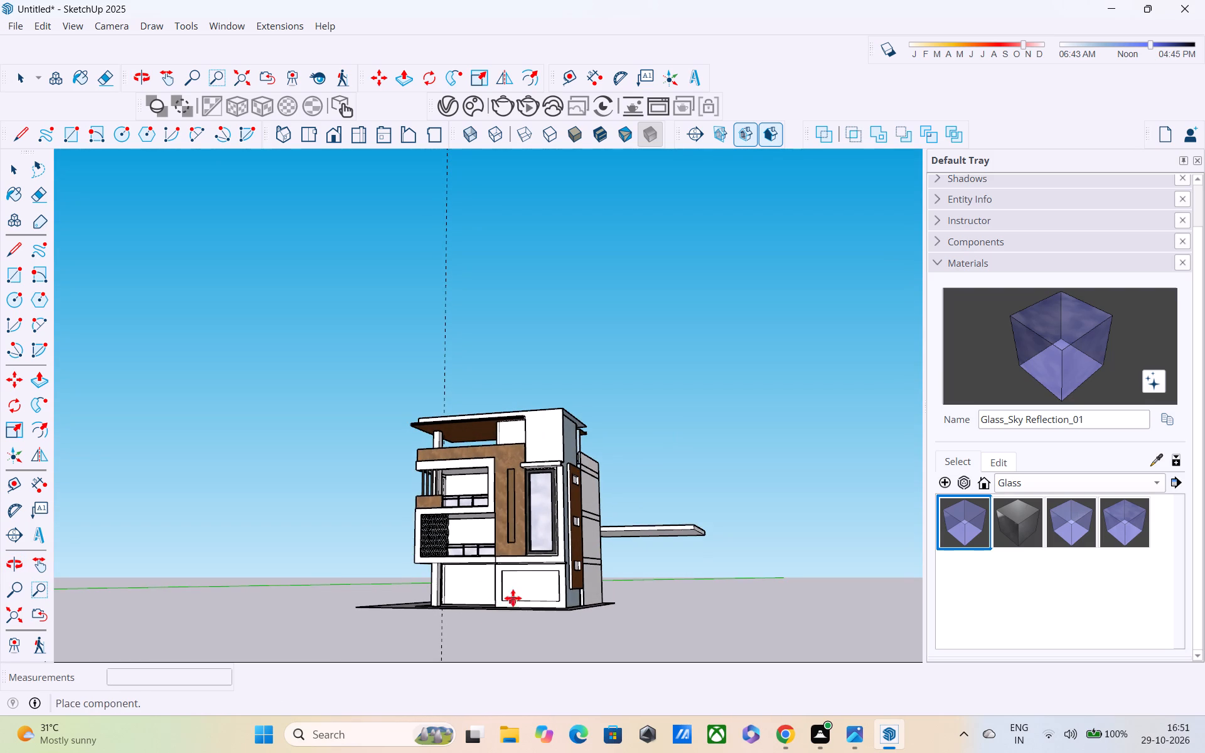
middle_drag(291, 528, 323, 589)
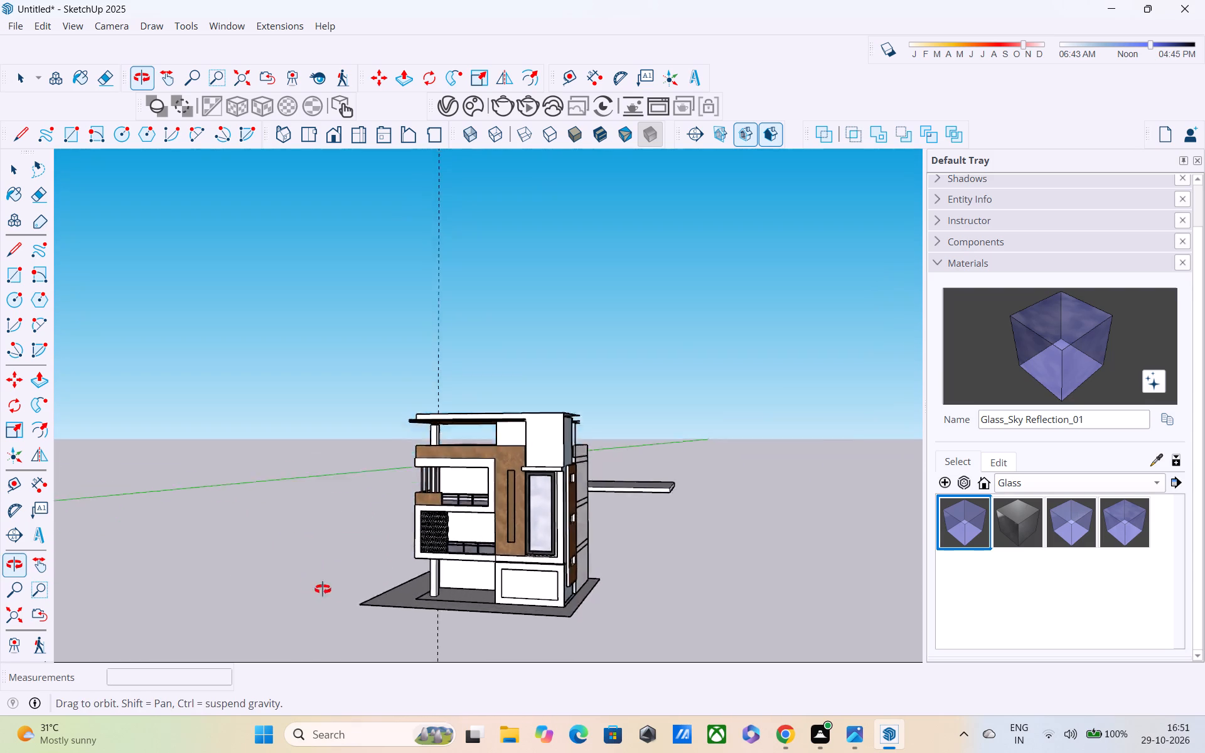
middle_drag(323, 589, 425, 572)
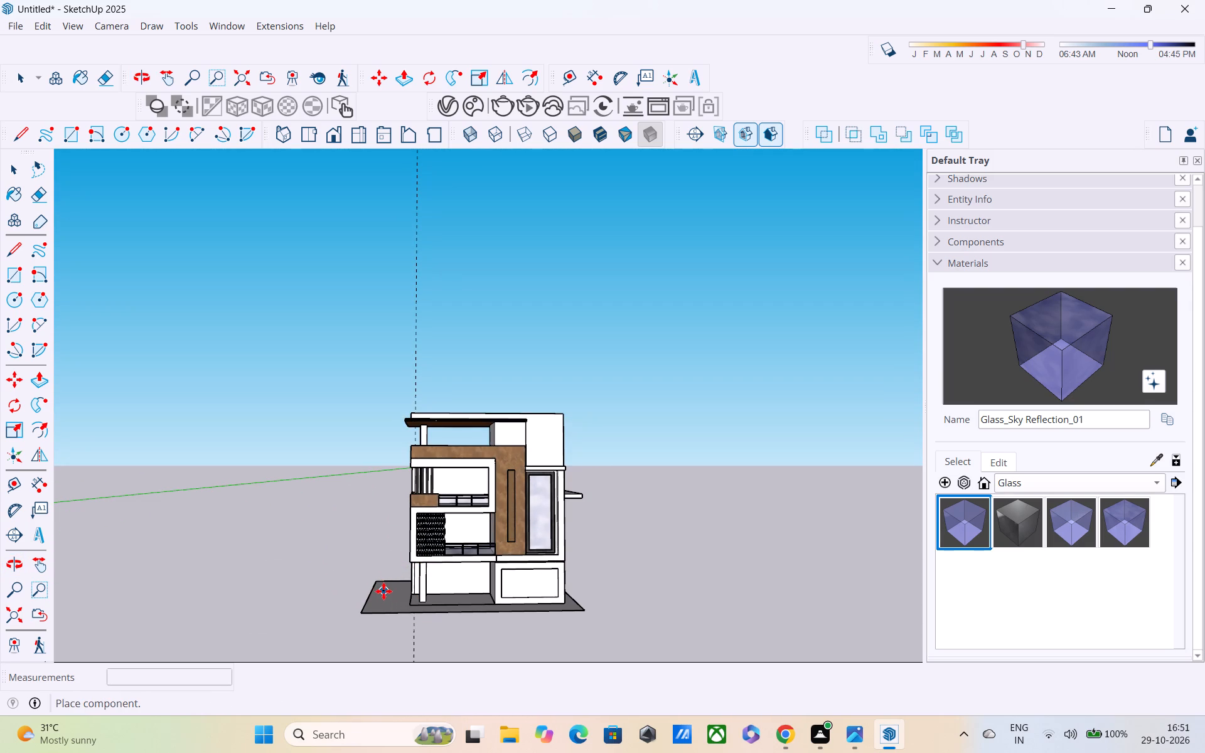
click(383, 590)
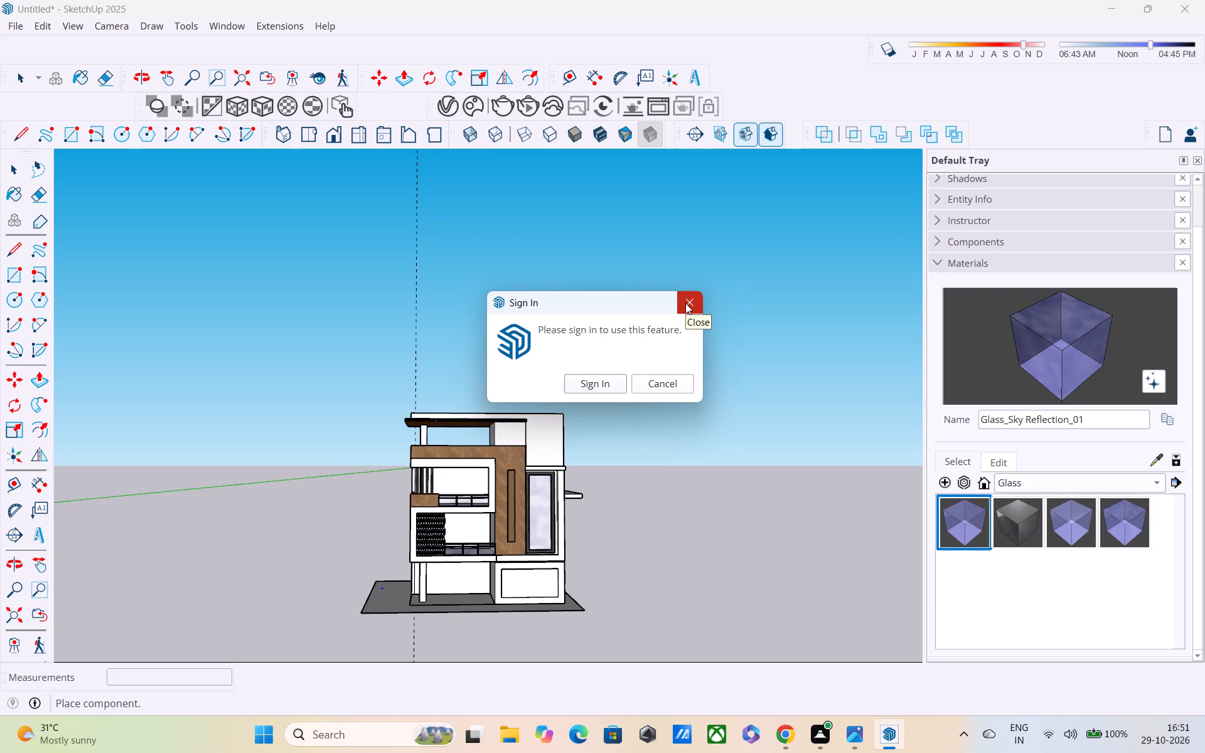
click(685, 303)
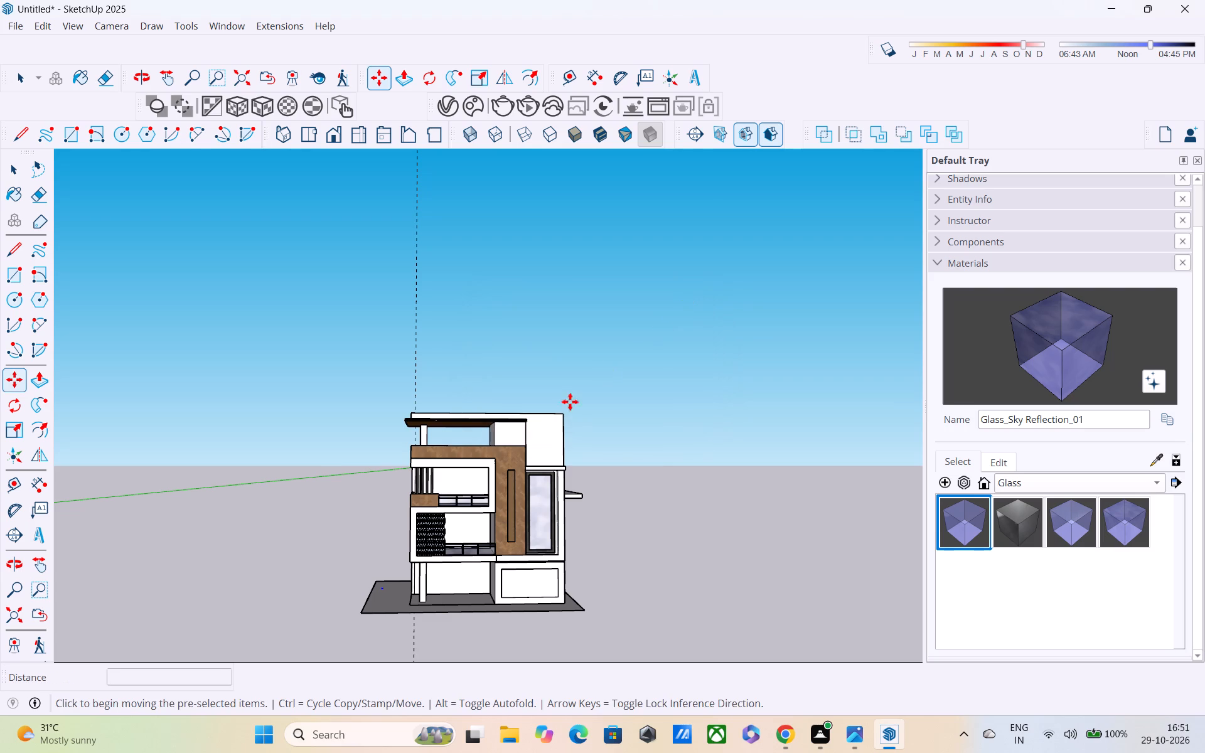
Move the star ornament about 40' away from its spot on the base slab beside the building's front corner.
scroll(381, 592, up, 6)
middle_drag(363, 574, 681, 607)
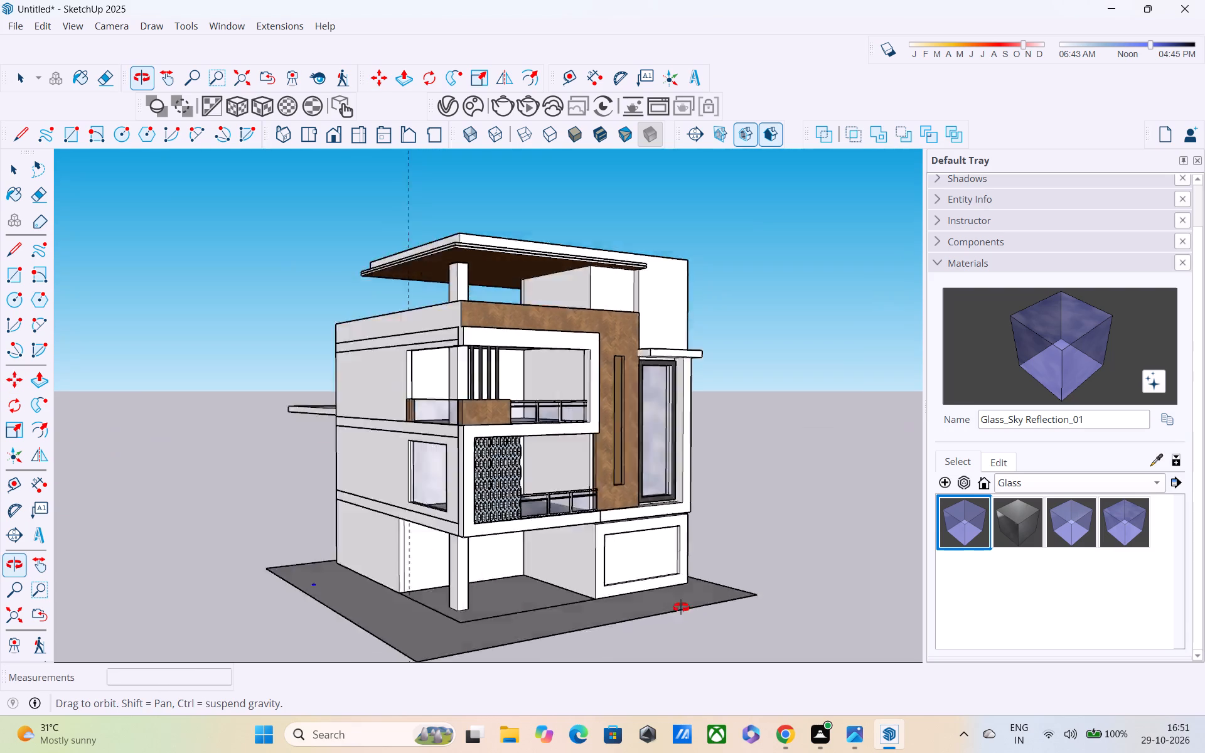
middle_drag(681, 607, 717, 623)
key(space)
scroll(173, 616, up, 2)
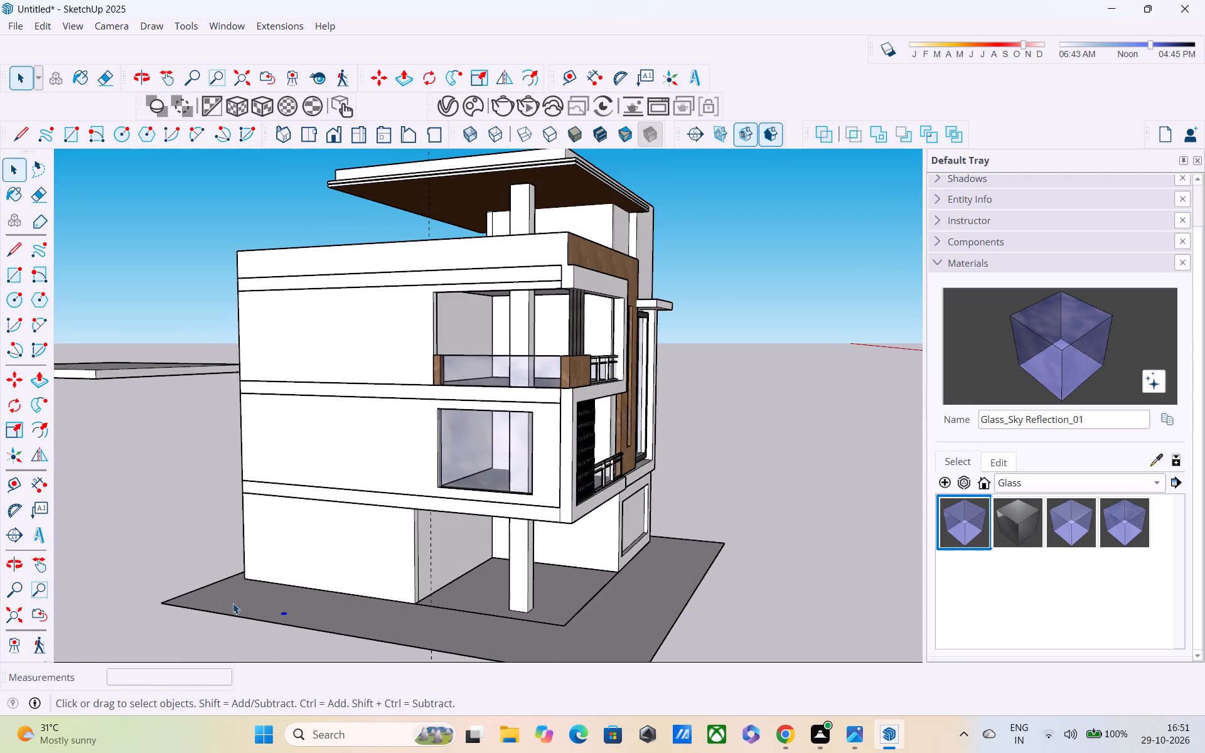
scroll(254, 607, up, 3)
key(m)
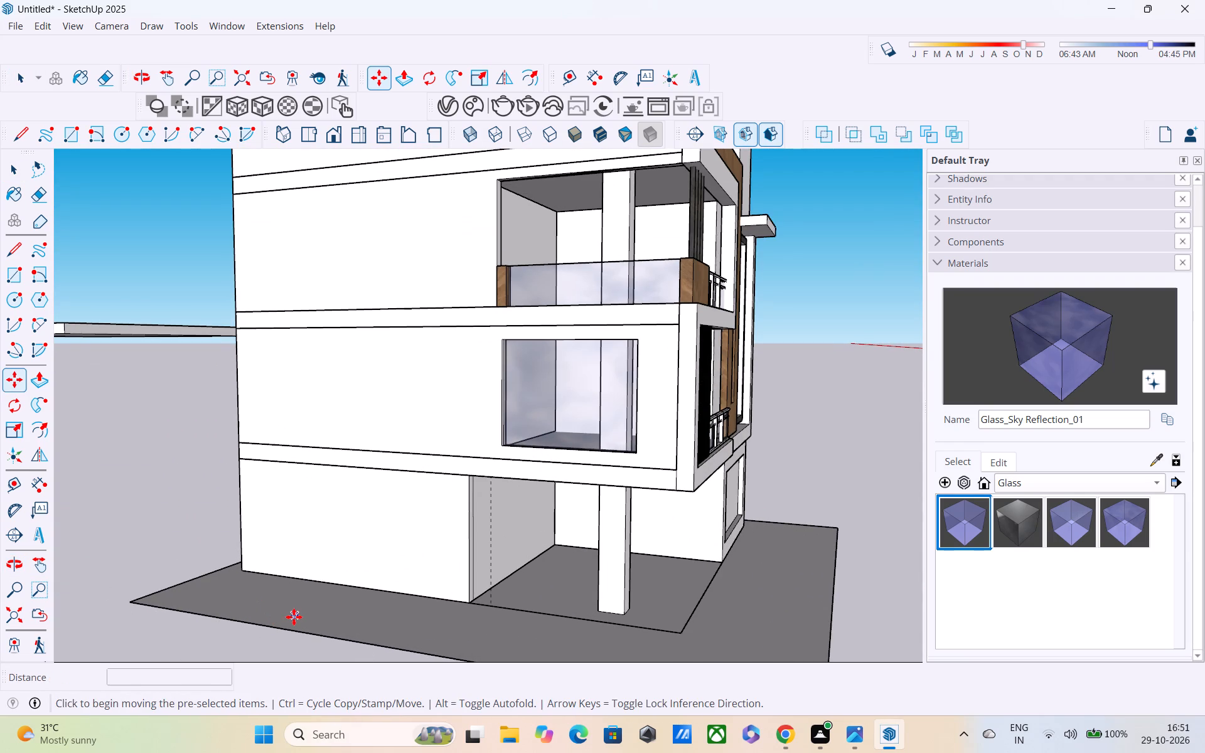
click(294, 617)
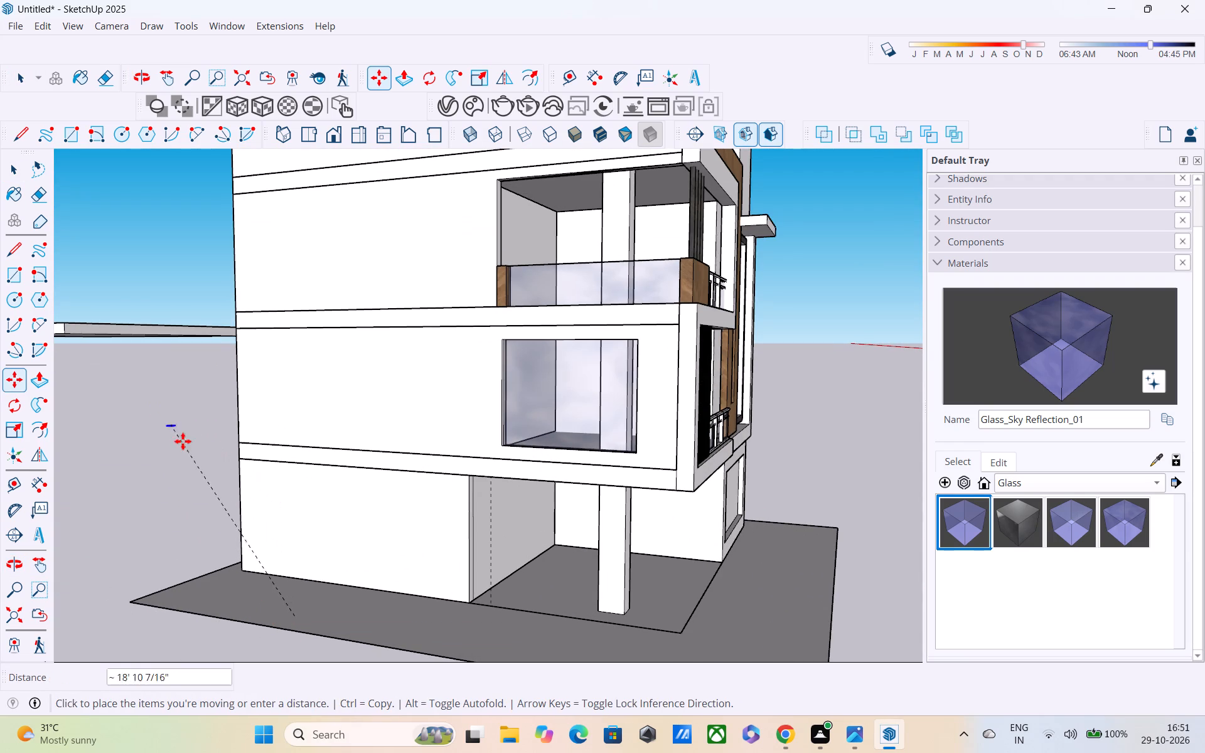
click(837, 395)
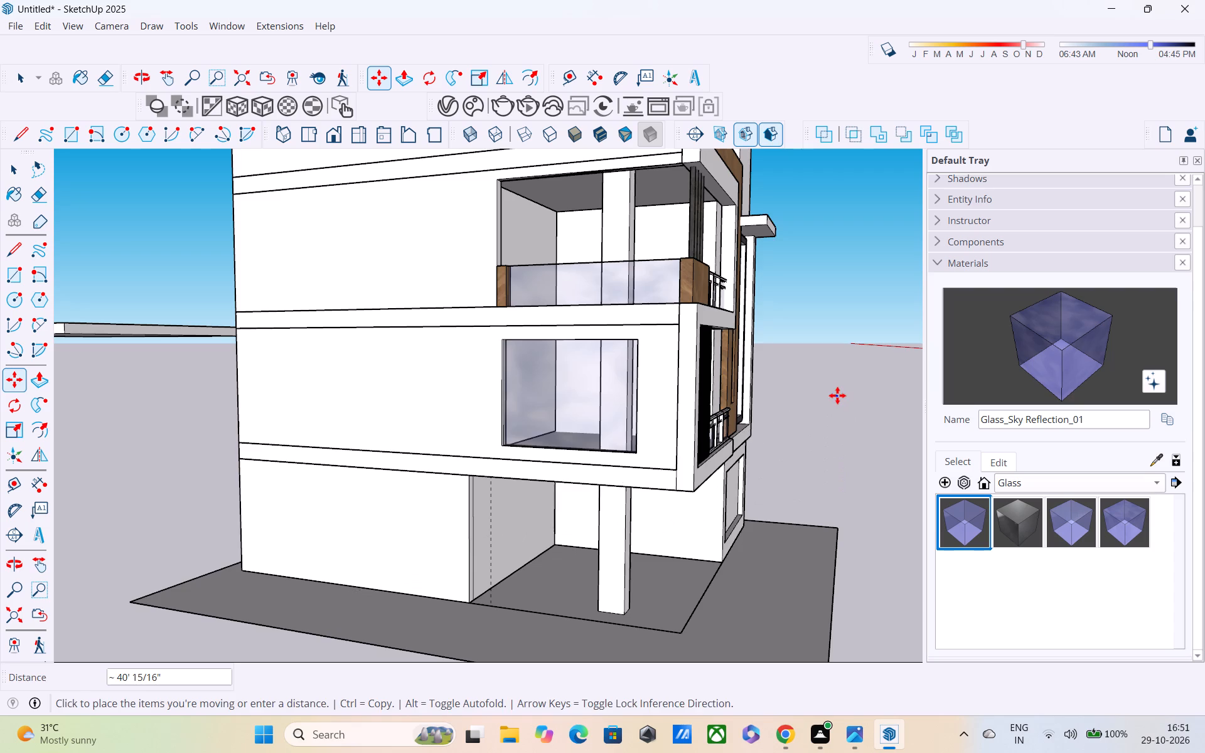
Rotate the star ornament 90° about the red axis so it stands upright.
middle_drag(816, 472, 565, 478)
middle_drag(503, 481, 411, 574)
scroll(317, 532, up, 1)
key(space)
scroll(329, 488, up, 8)
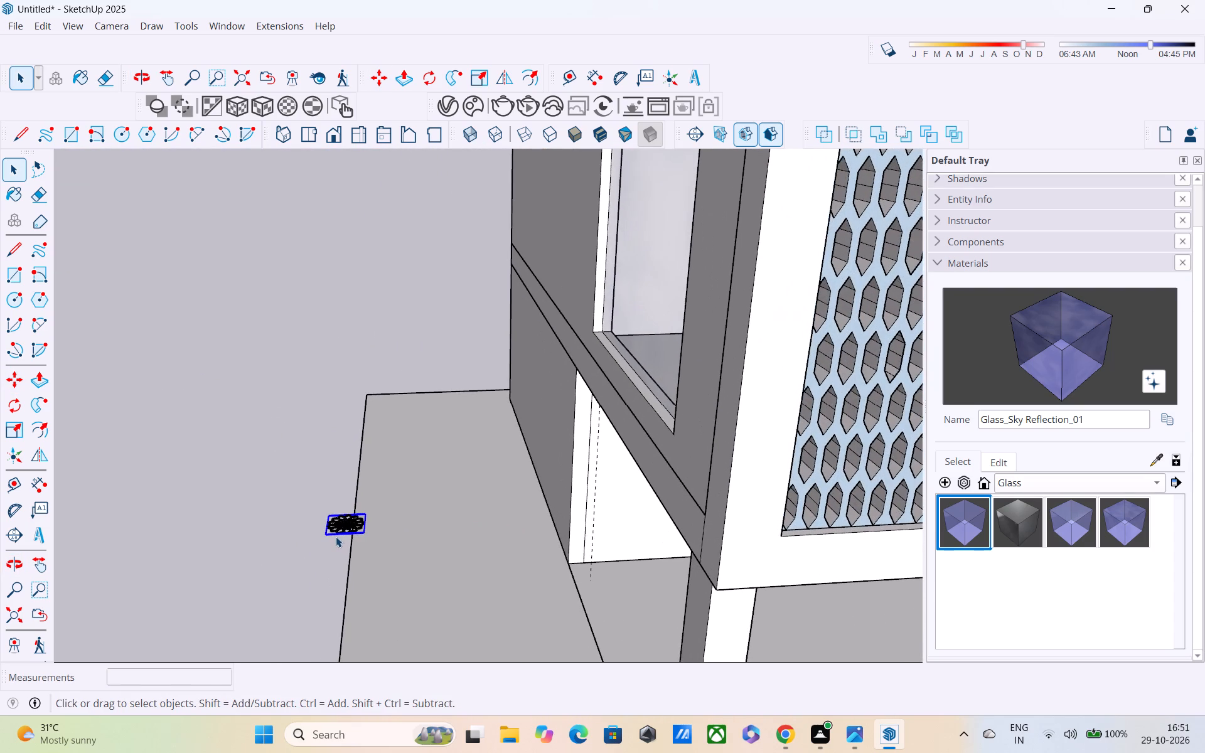
middle_drag(336, 535, 350, 567)
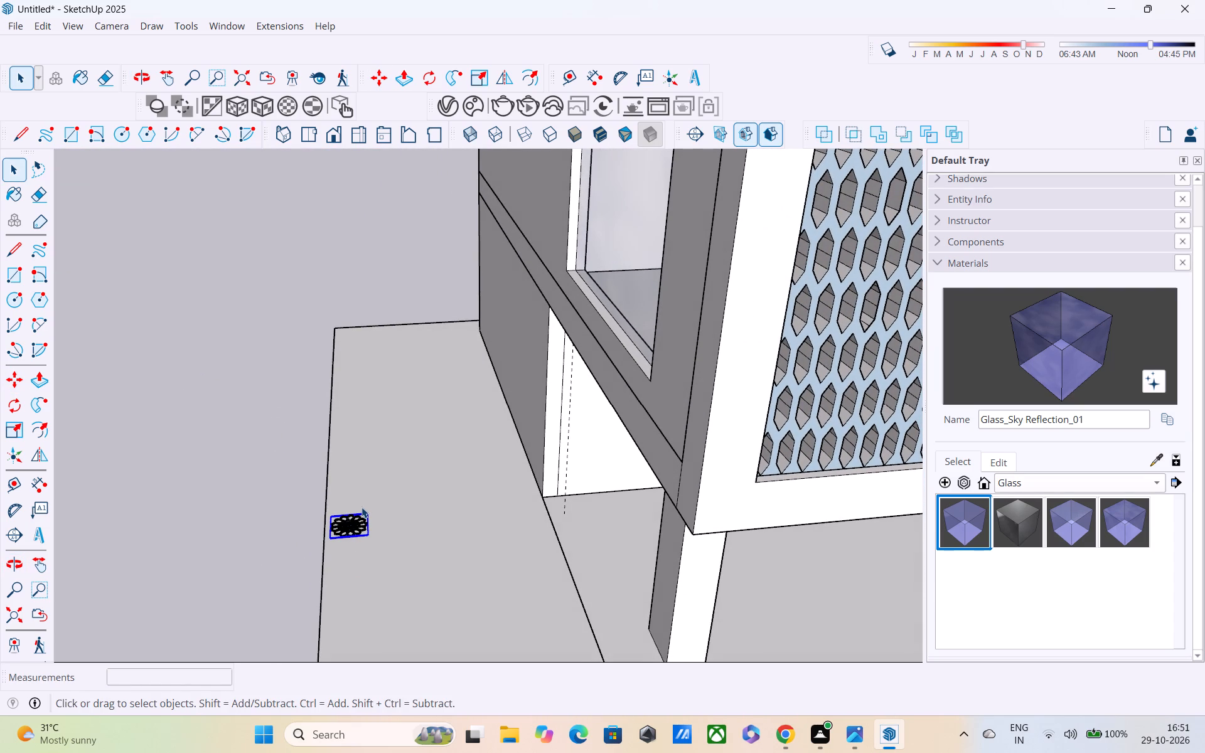
key(q)
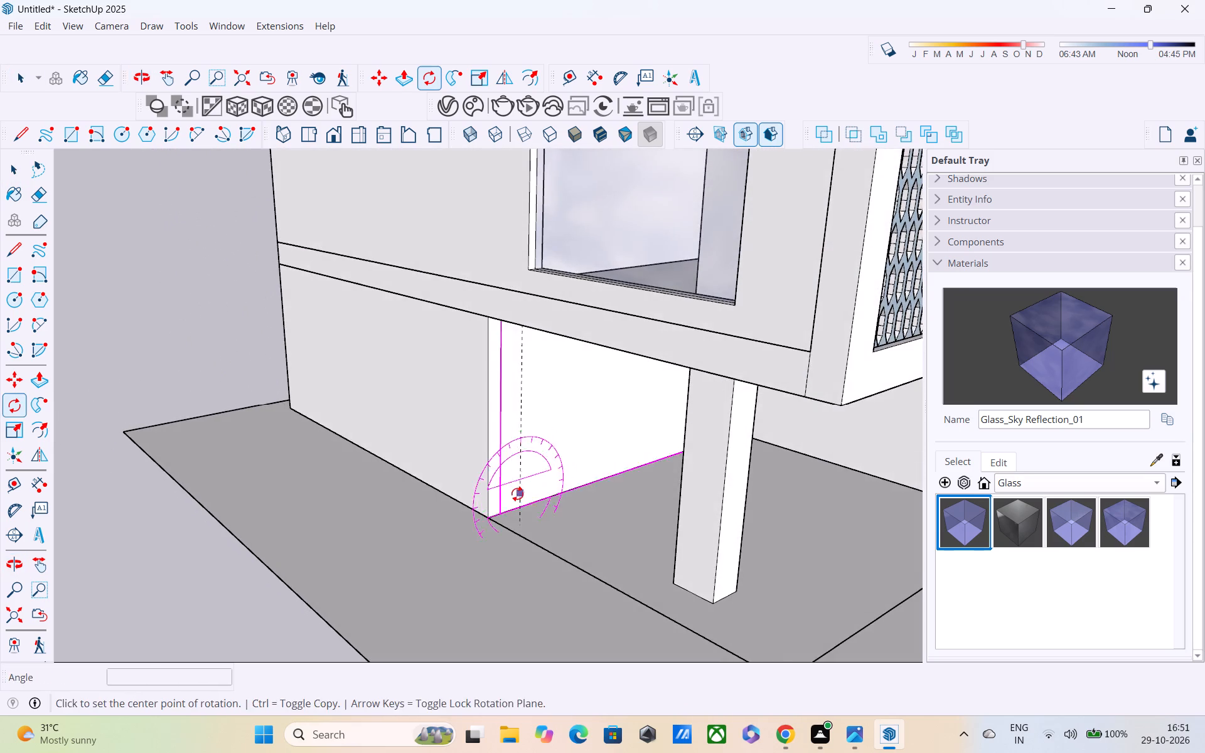
shift+middle_drag(516, 494, 405, 359)
middle_drag(449, 439, 495, 501)
scroll(493, 498, down, 4)
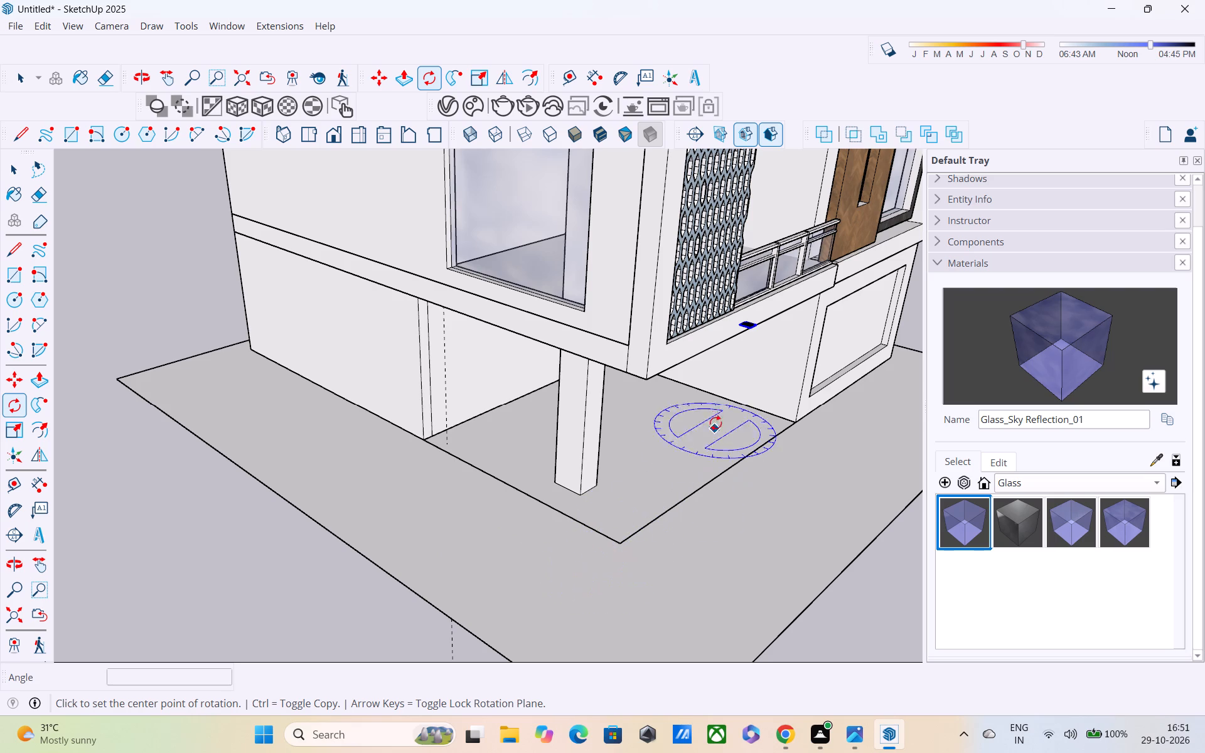
click(741, 392)
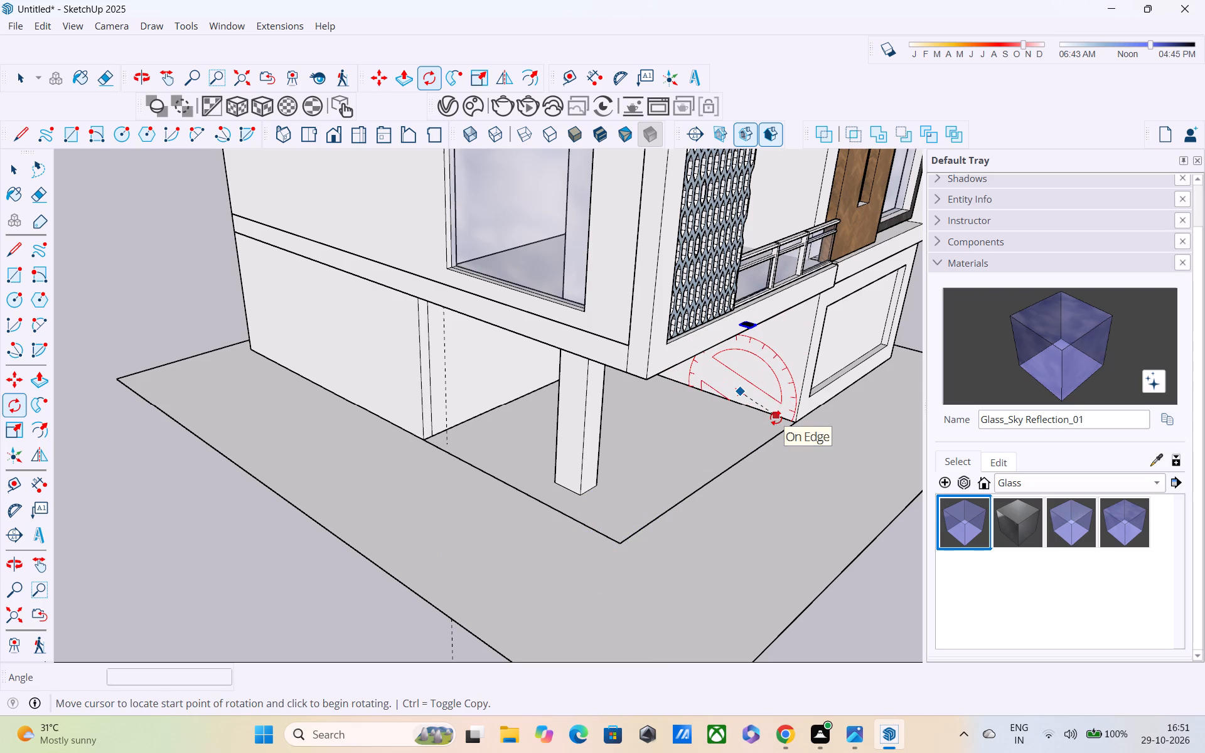
click(801, 410)
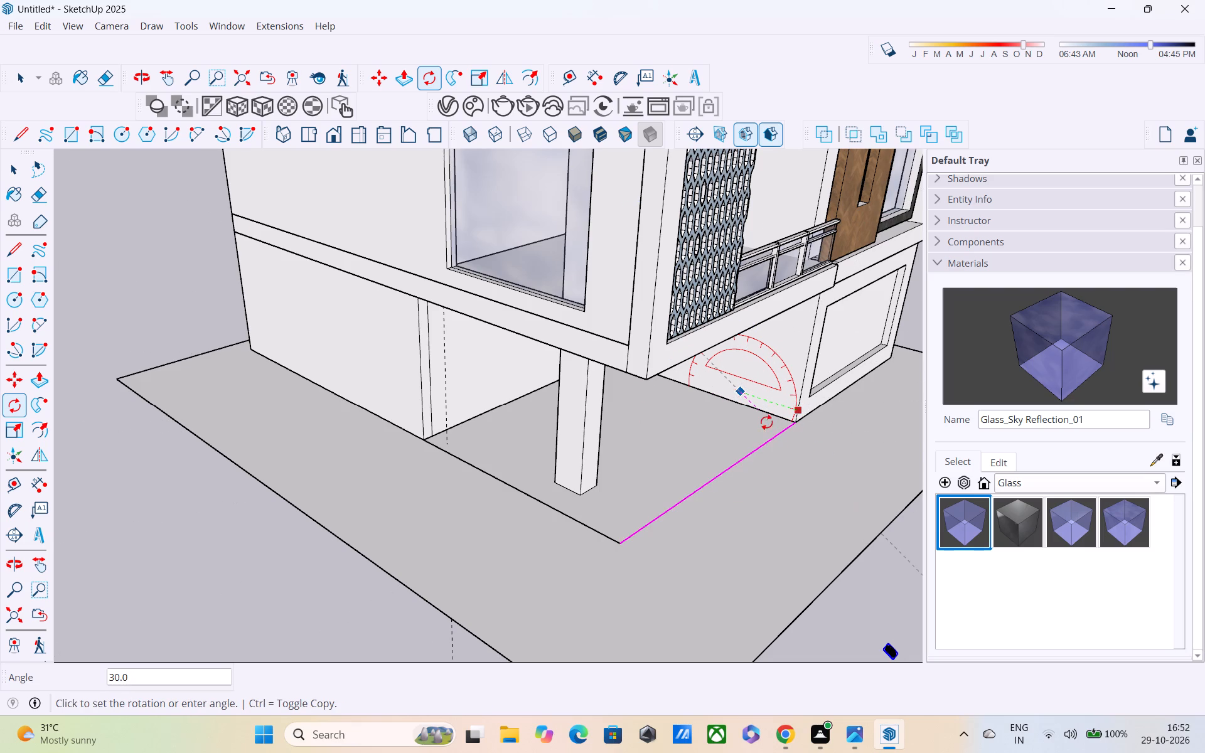
shift+middle_drag(758, 415, 661, 257)
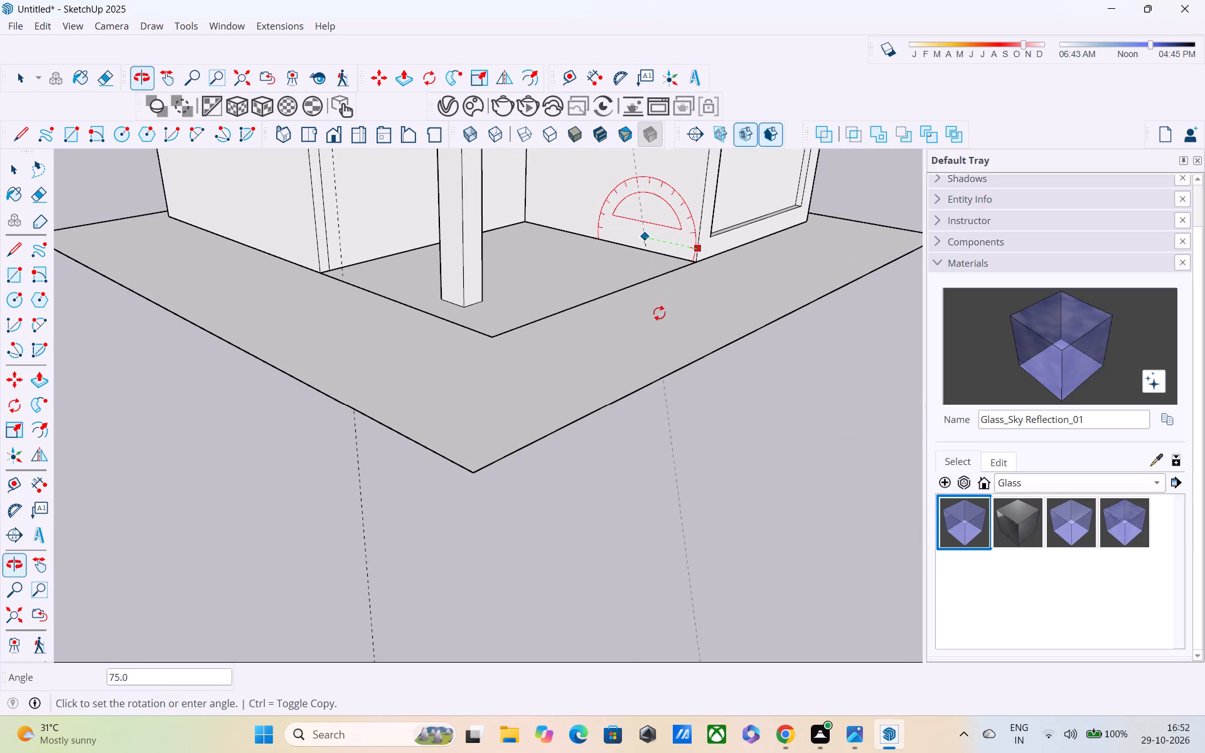
click(641, 370)
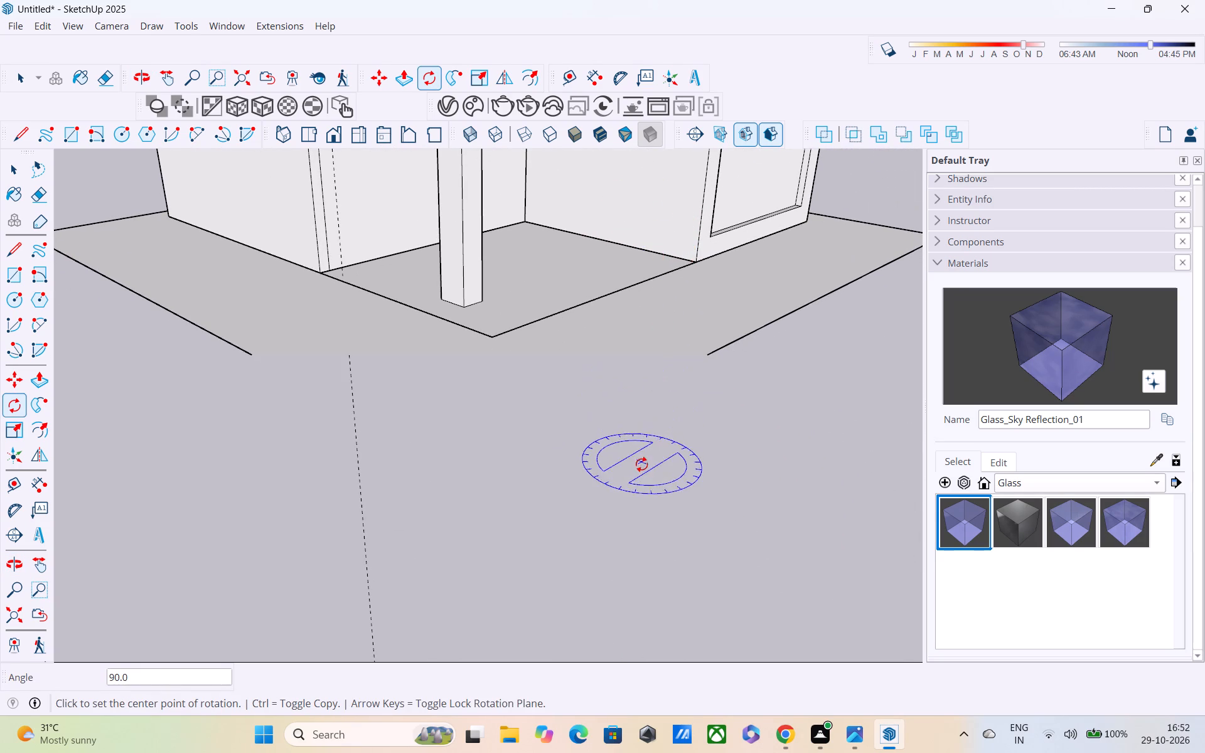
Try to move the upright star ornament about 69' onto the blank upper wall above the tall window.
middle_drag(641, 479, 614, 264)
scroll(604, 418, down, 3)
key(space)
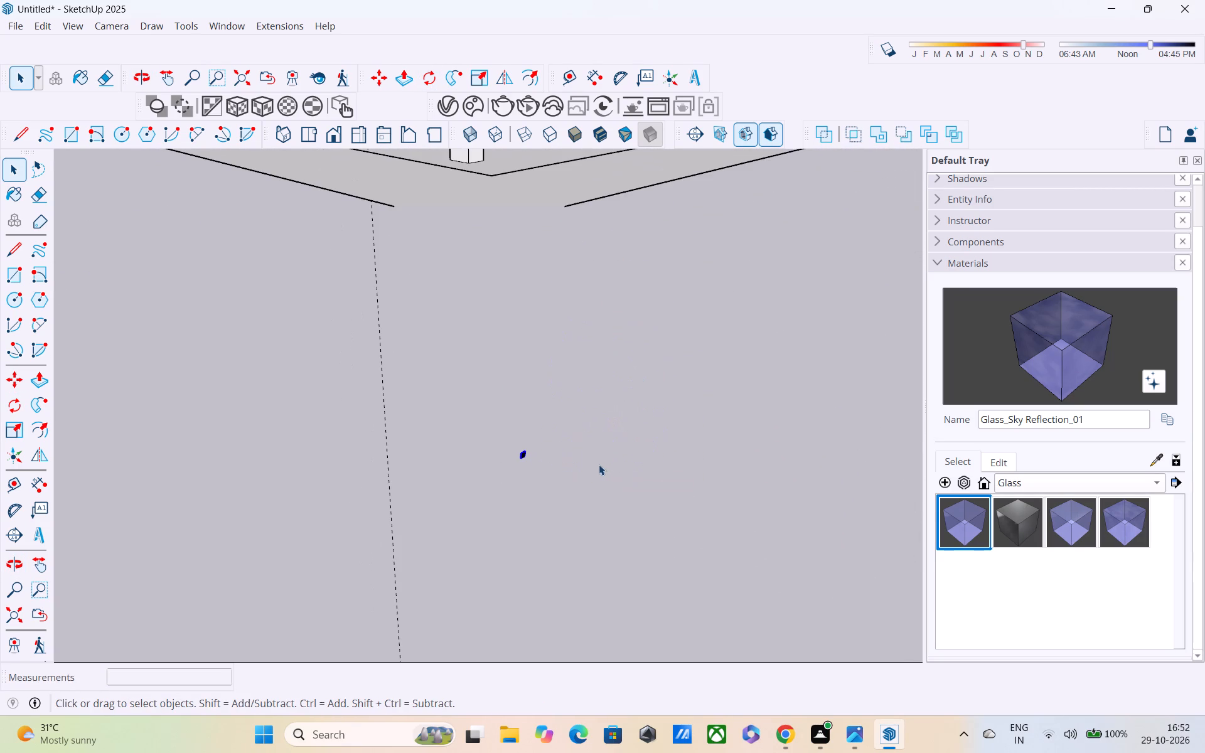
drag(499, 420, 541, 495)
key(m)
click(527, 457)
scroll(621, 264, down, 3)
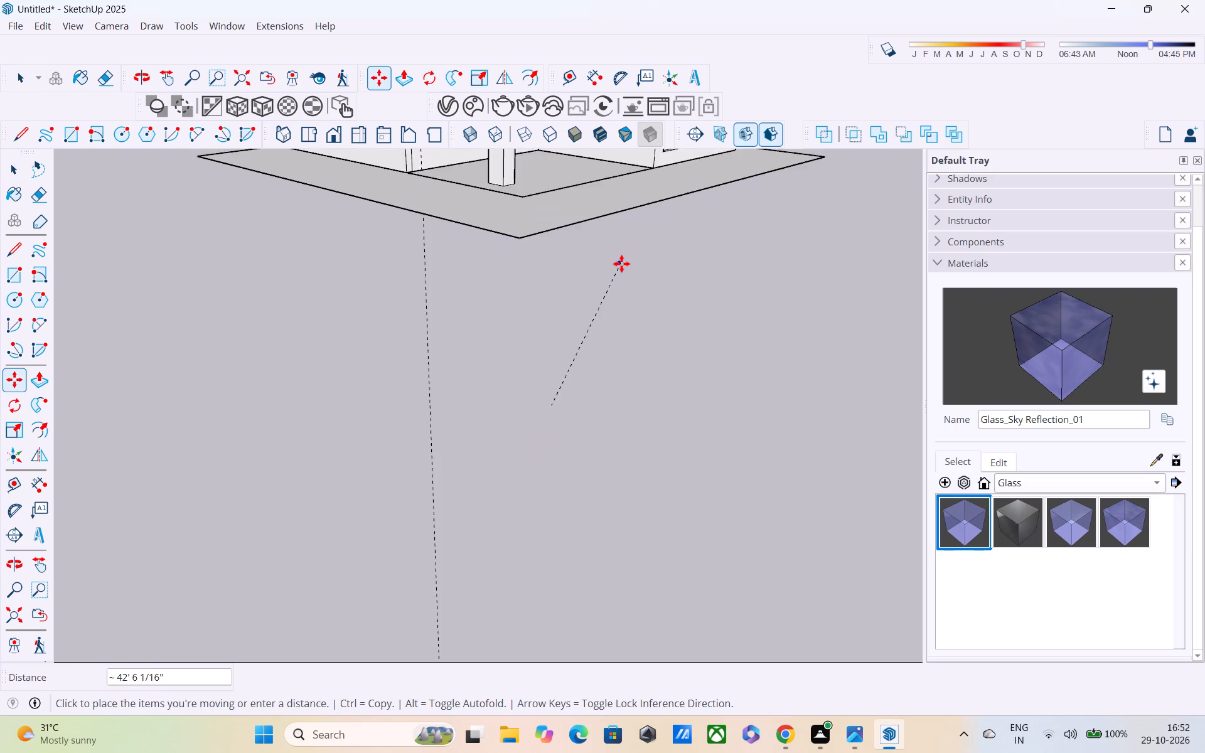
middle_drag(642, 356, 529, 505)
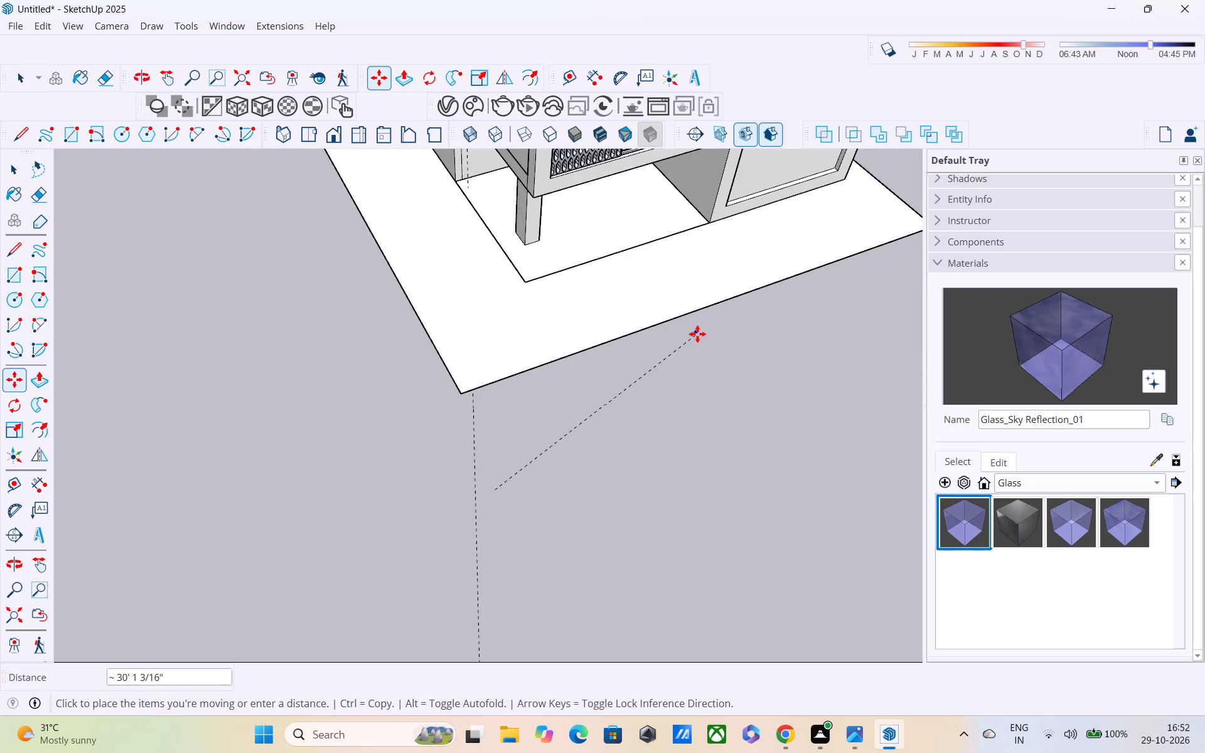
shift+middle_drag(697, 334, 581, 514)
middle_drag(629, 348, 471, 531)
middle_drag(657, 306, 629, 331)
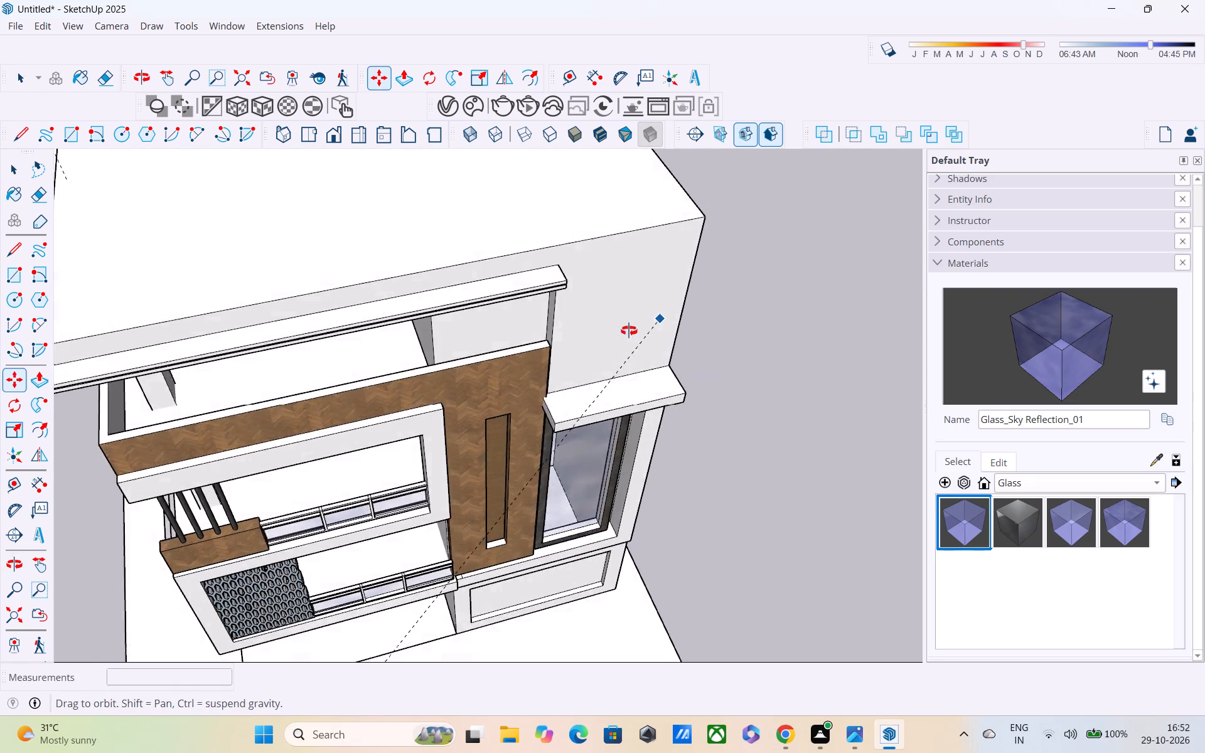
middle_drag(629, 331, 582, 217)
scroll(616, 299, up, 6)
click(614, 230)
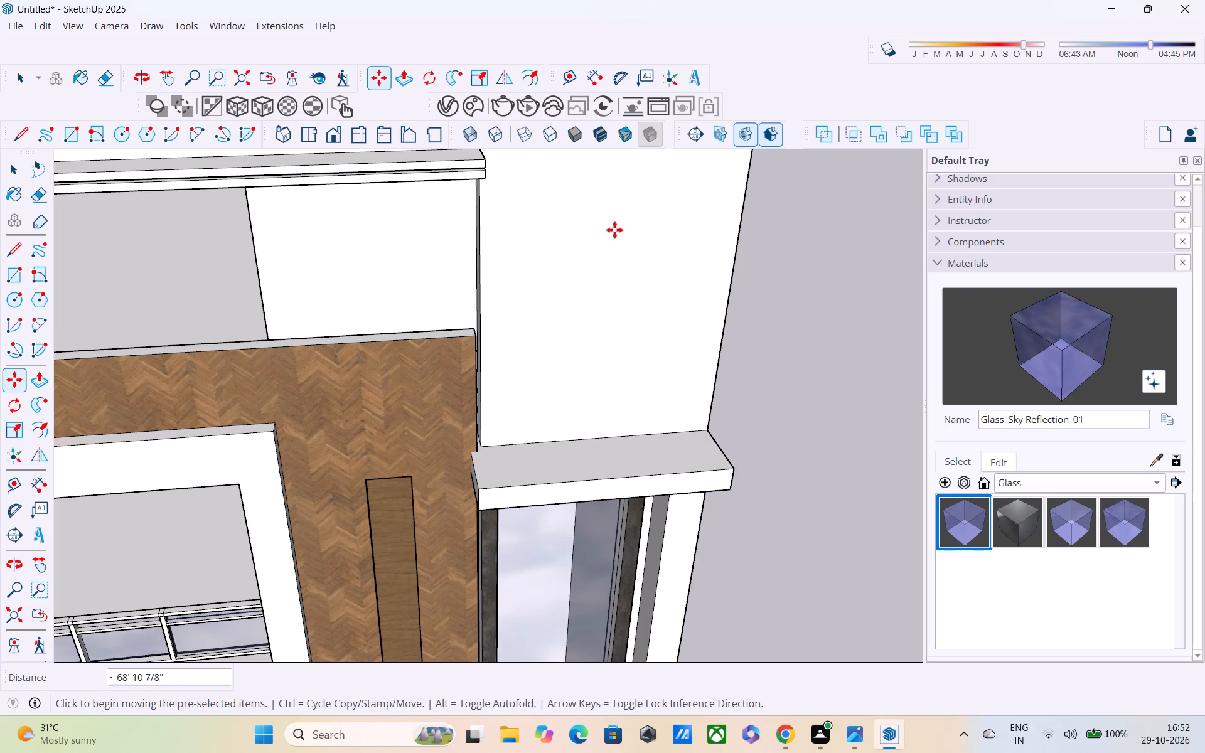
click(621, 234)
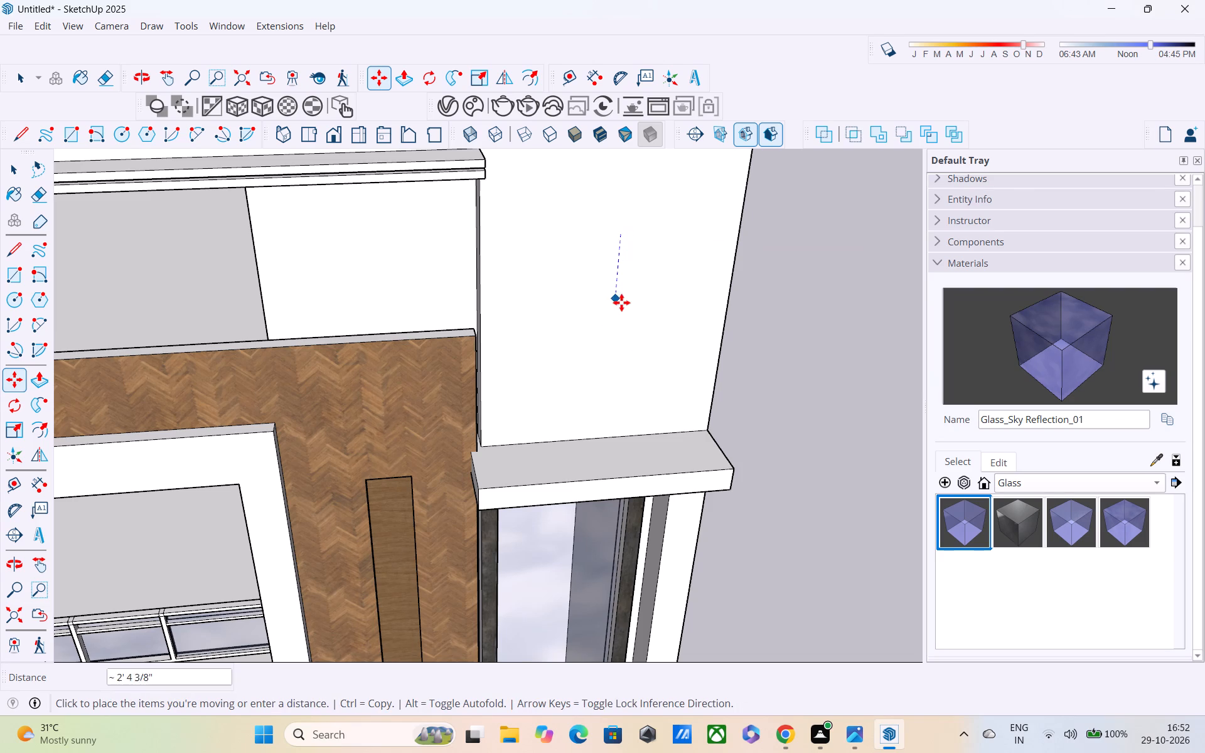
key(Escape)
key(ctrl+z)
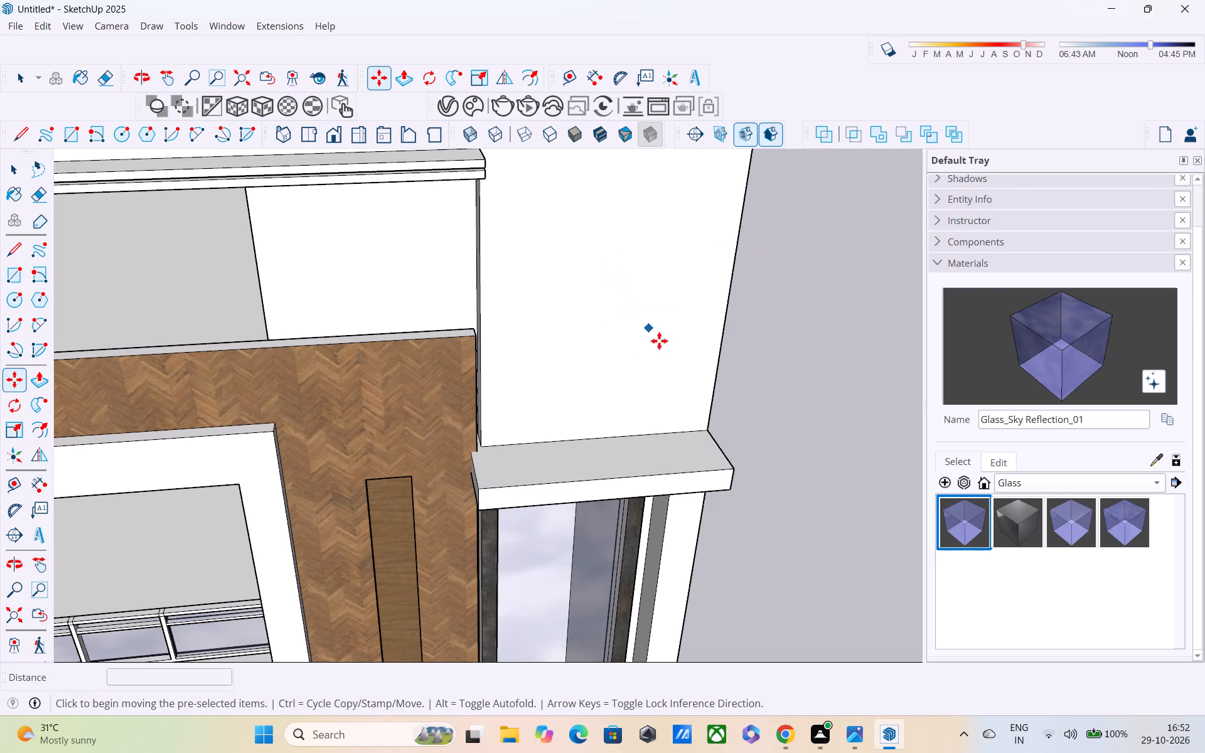
Move the star ornament freehand by about 9' 9".
click(775, 359)
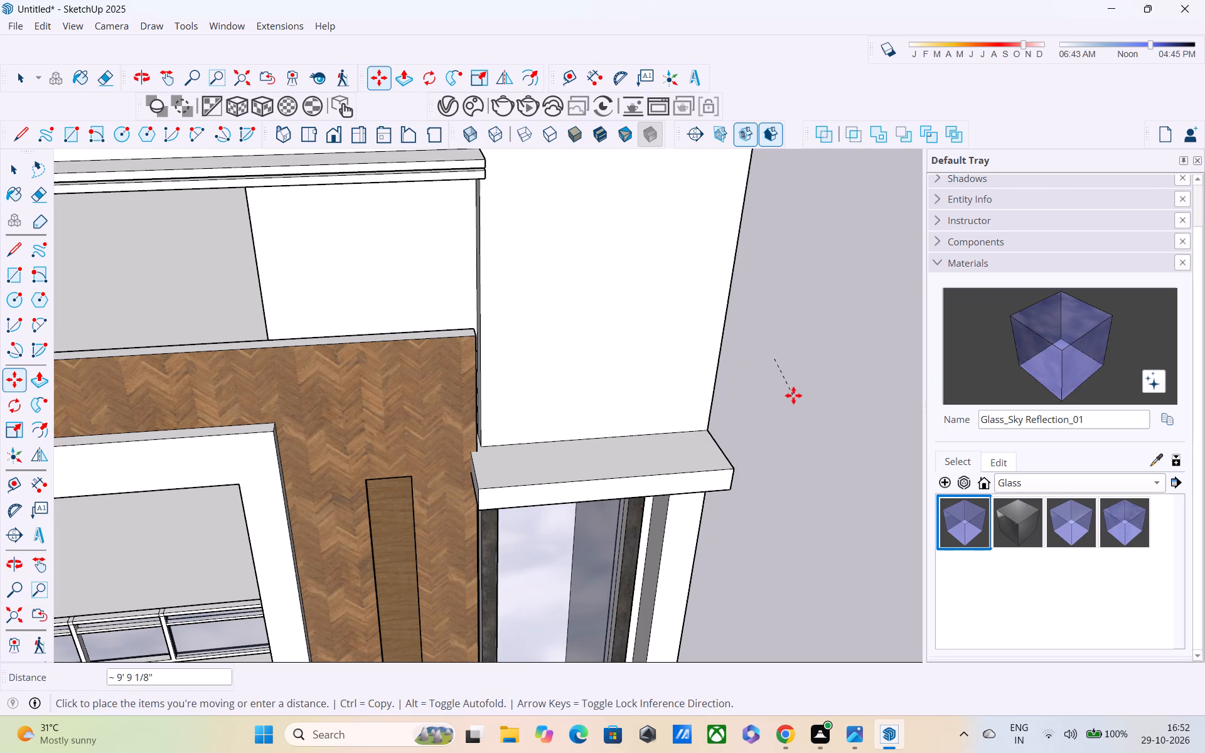
click(793, 395)
key(space)
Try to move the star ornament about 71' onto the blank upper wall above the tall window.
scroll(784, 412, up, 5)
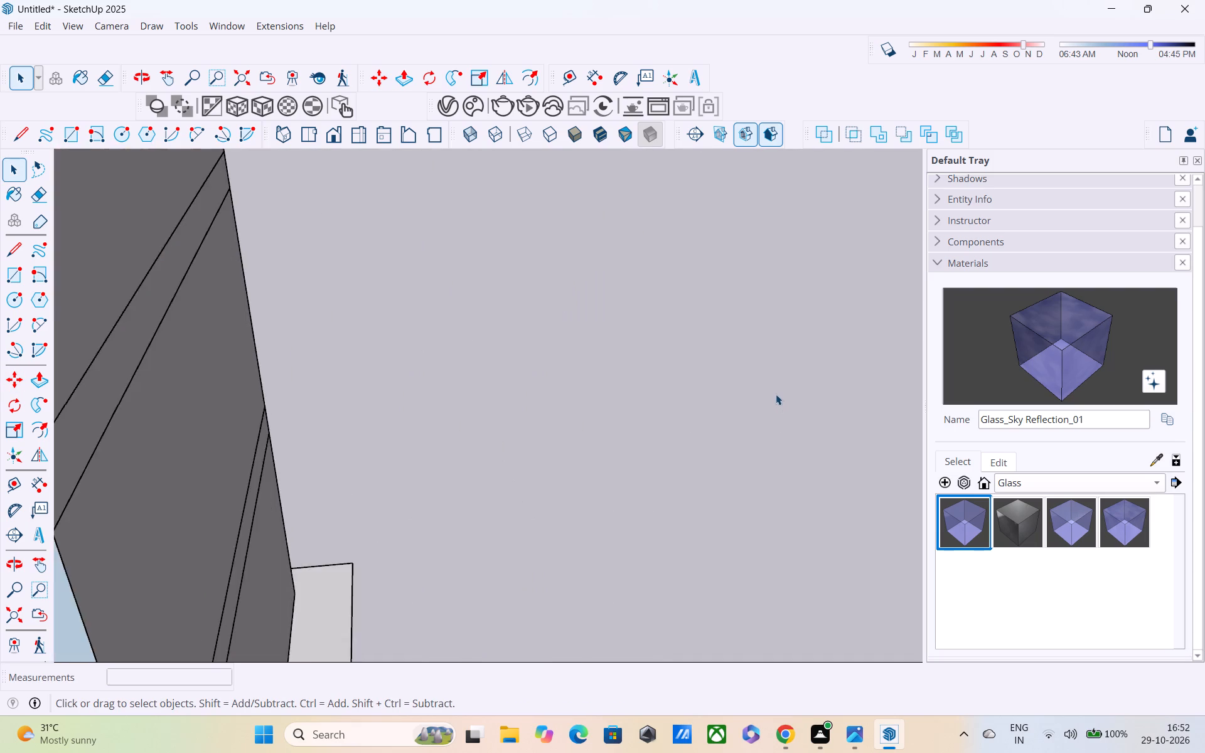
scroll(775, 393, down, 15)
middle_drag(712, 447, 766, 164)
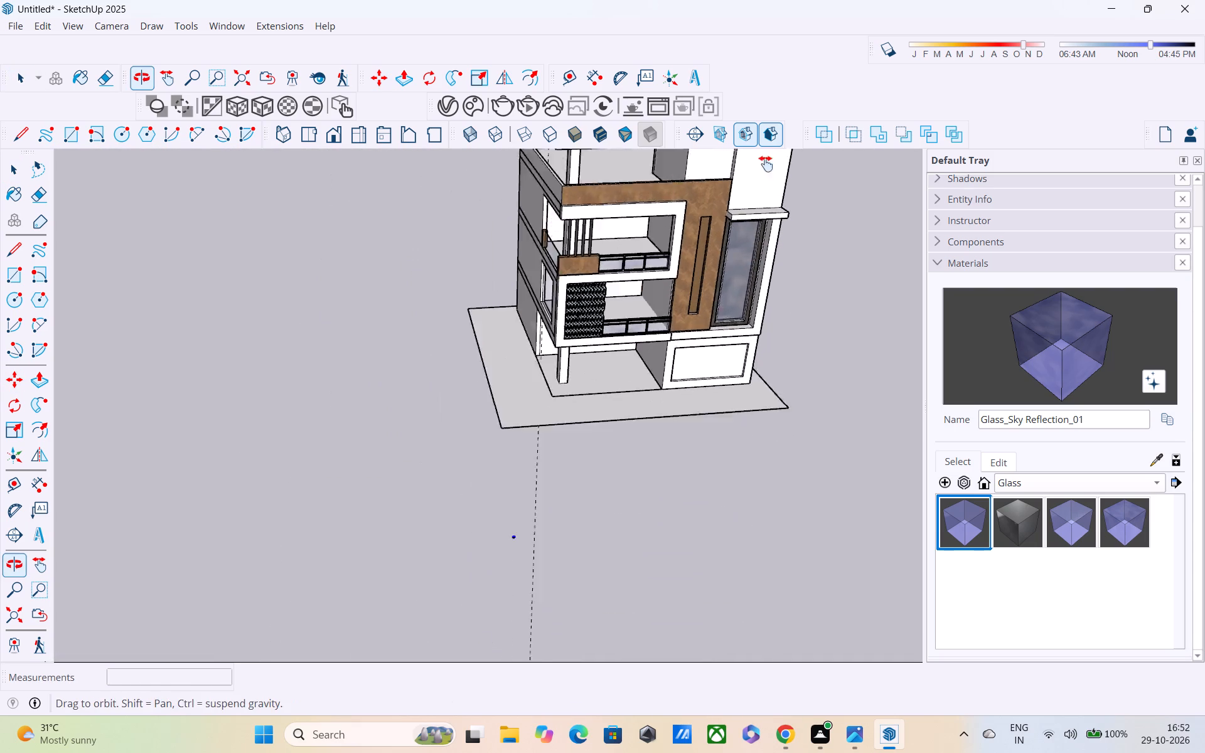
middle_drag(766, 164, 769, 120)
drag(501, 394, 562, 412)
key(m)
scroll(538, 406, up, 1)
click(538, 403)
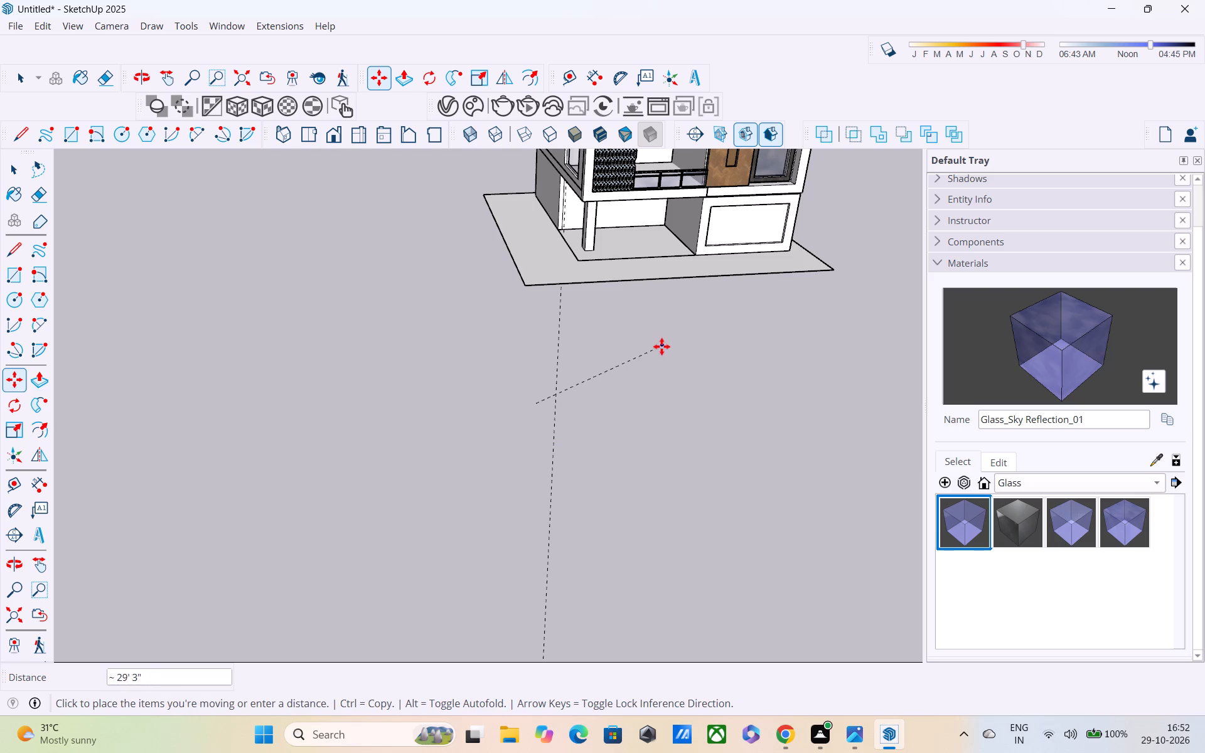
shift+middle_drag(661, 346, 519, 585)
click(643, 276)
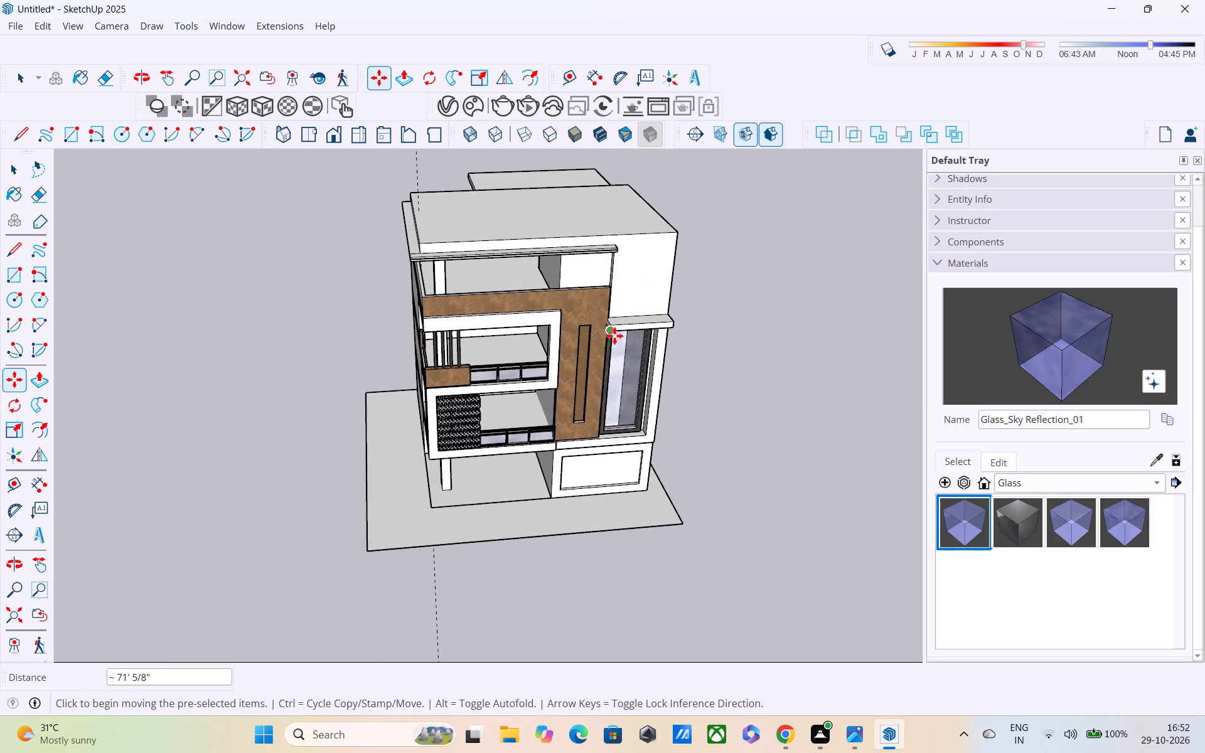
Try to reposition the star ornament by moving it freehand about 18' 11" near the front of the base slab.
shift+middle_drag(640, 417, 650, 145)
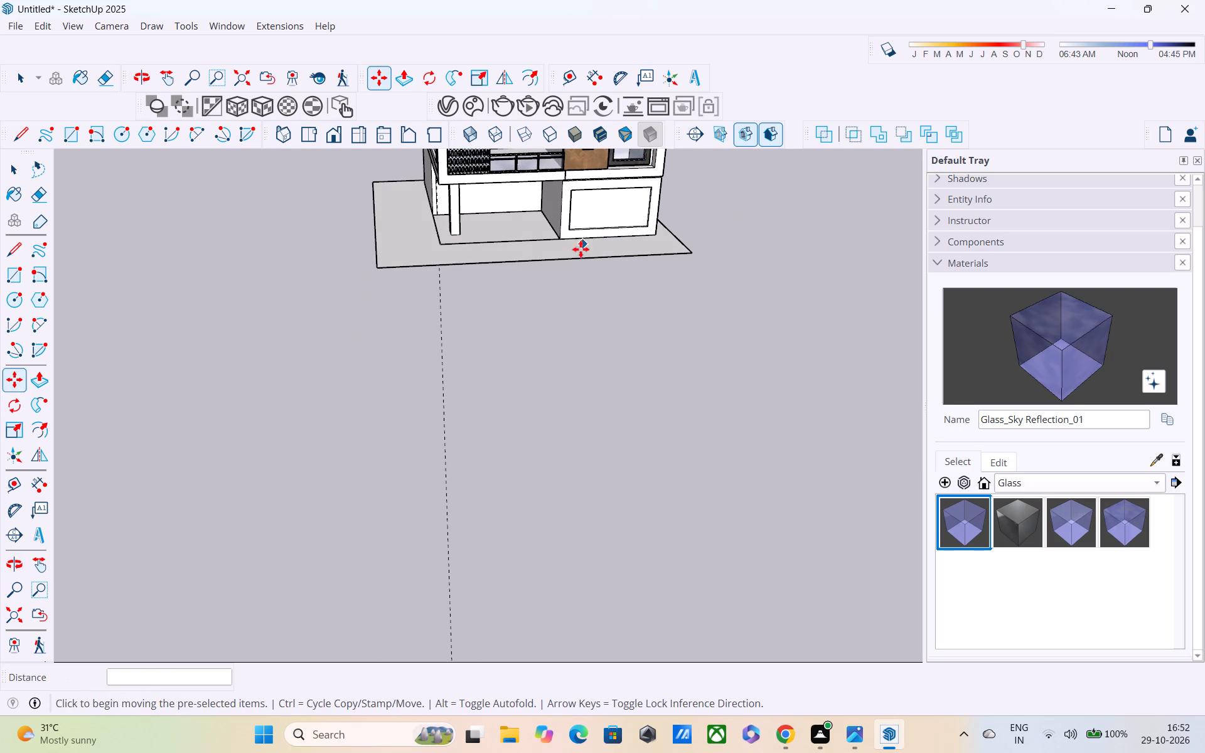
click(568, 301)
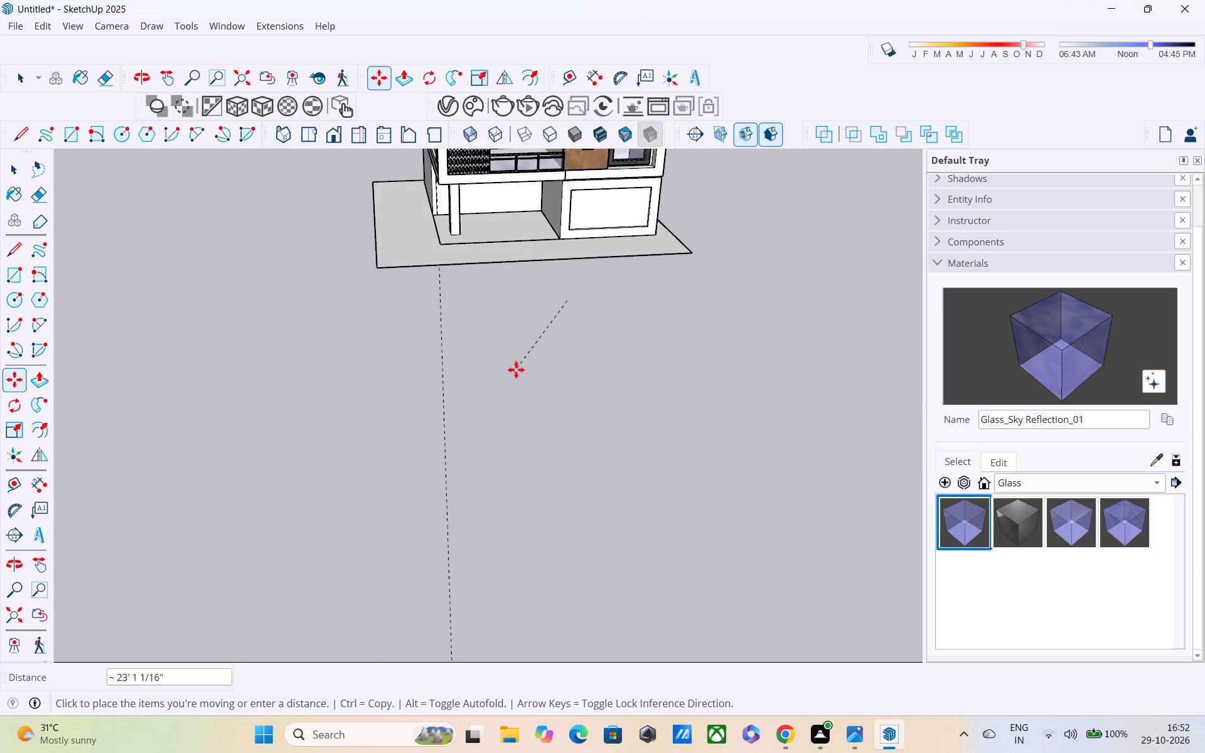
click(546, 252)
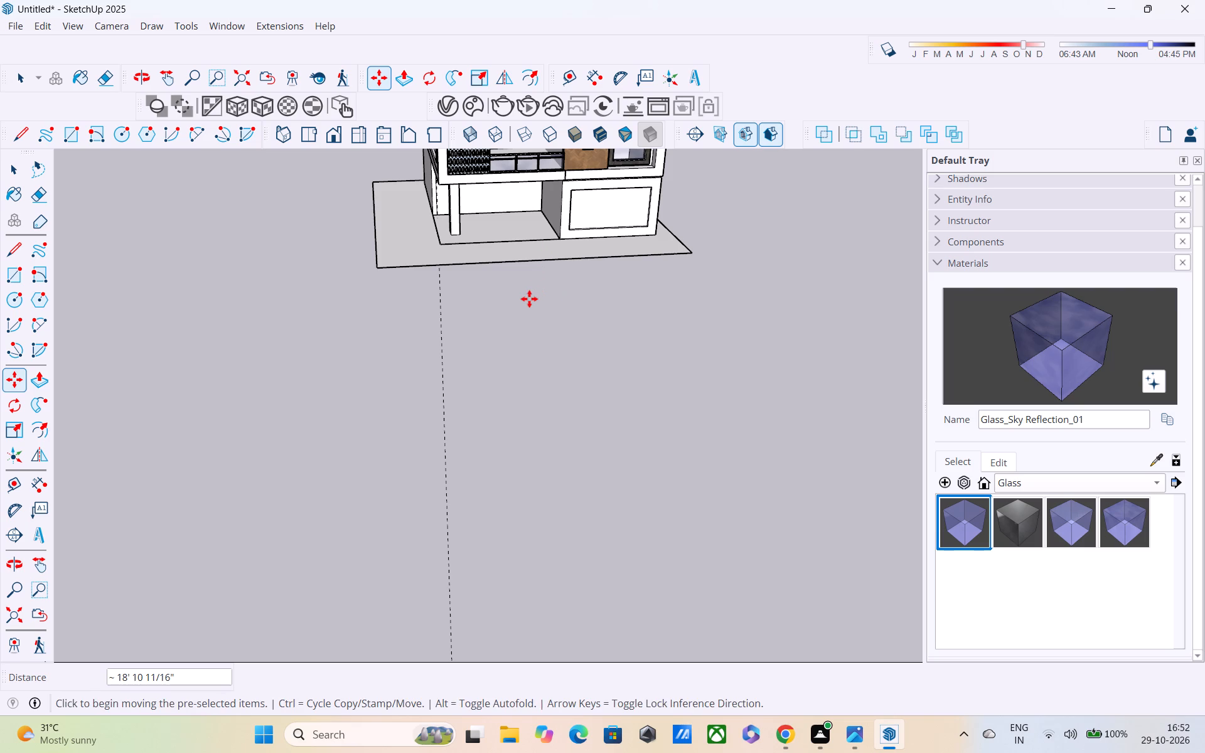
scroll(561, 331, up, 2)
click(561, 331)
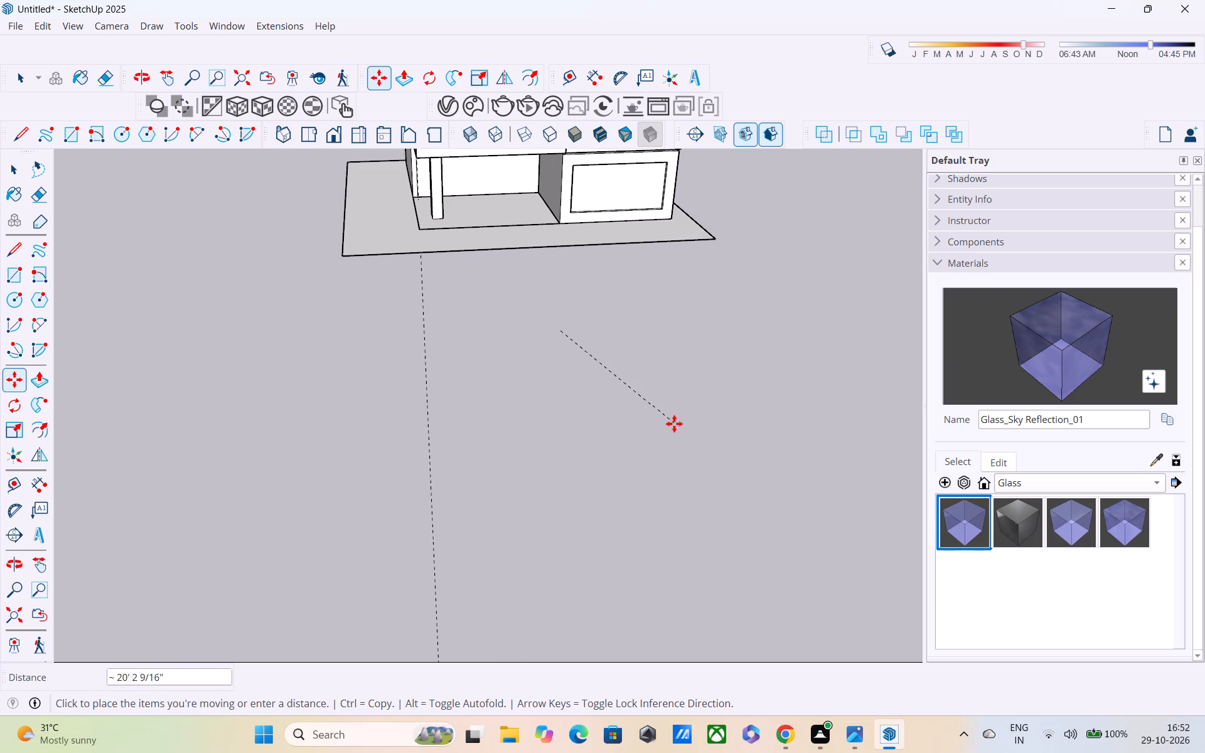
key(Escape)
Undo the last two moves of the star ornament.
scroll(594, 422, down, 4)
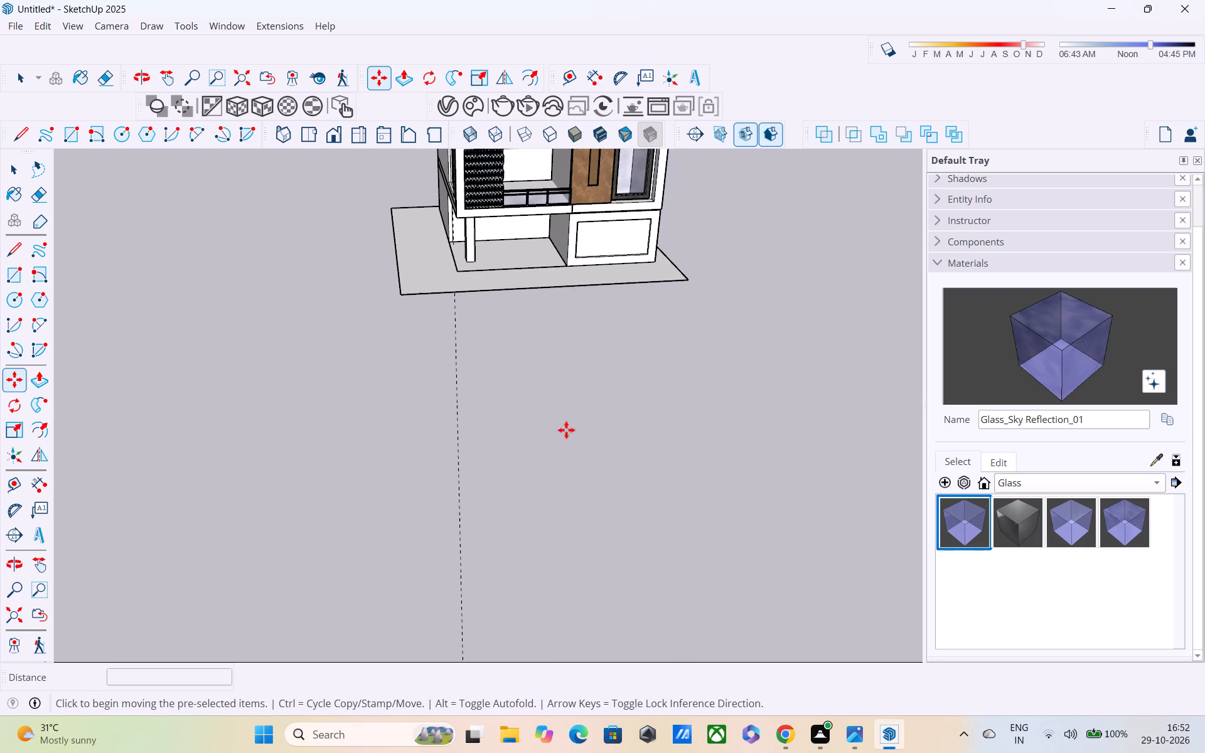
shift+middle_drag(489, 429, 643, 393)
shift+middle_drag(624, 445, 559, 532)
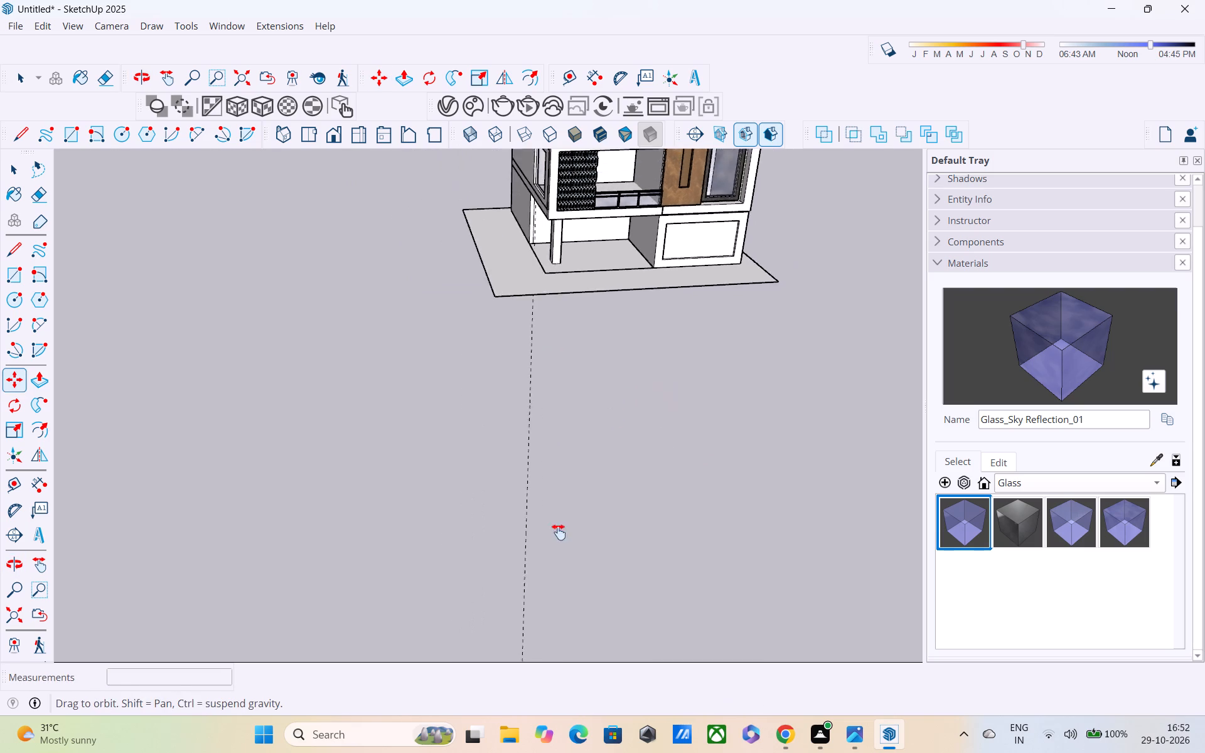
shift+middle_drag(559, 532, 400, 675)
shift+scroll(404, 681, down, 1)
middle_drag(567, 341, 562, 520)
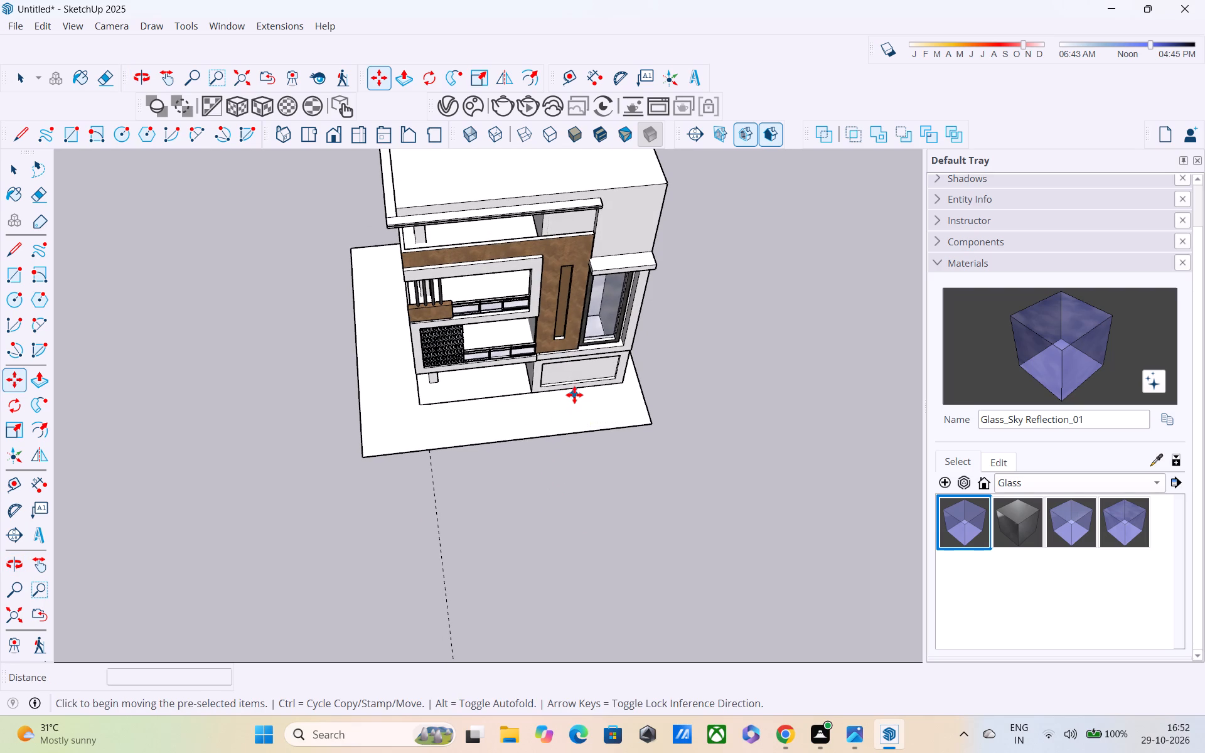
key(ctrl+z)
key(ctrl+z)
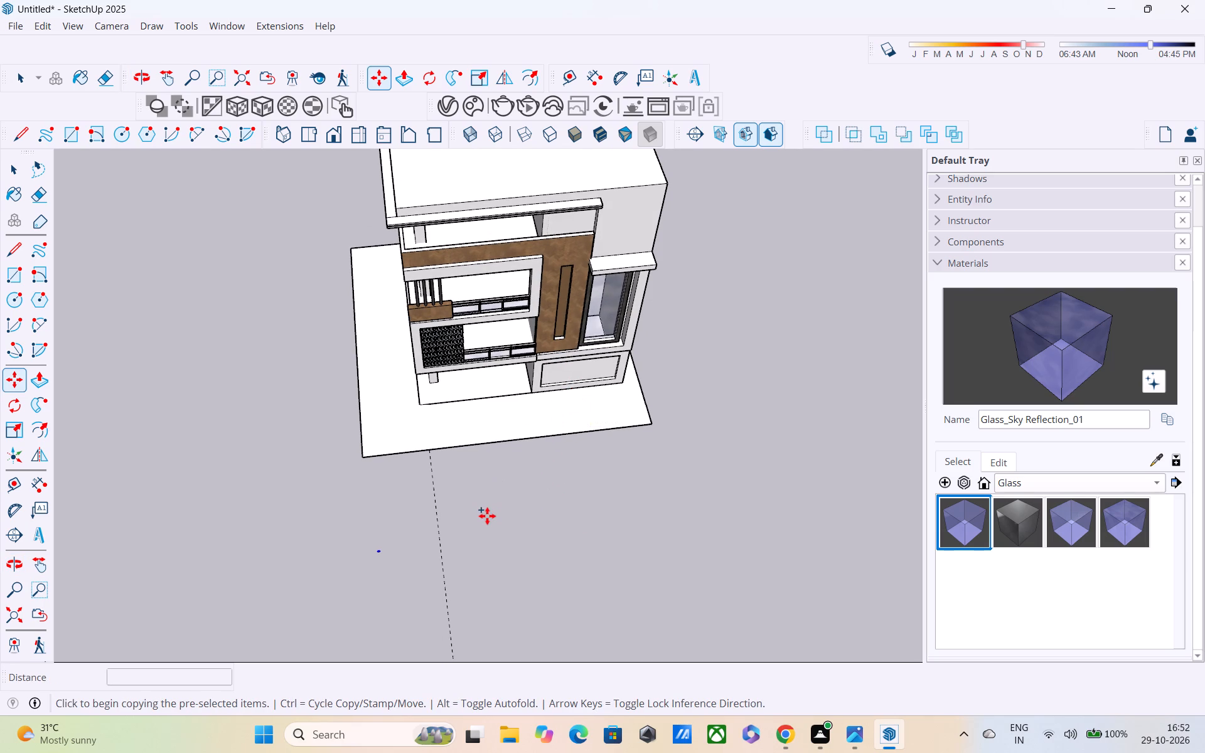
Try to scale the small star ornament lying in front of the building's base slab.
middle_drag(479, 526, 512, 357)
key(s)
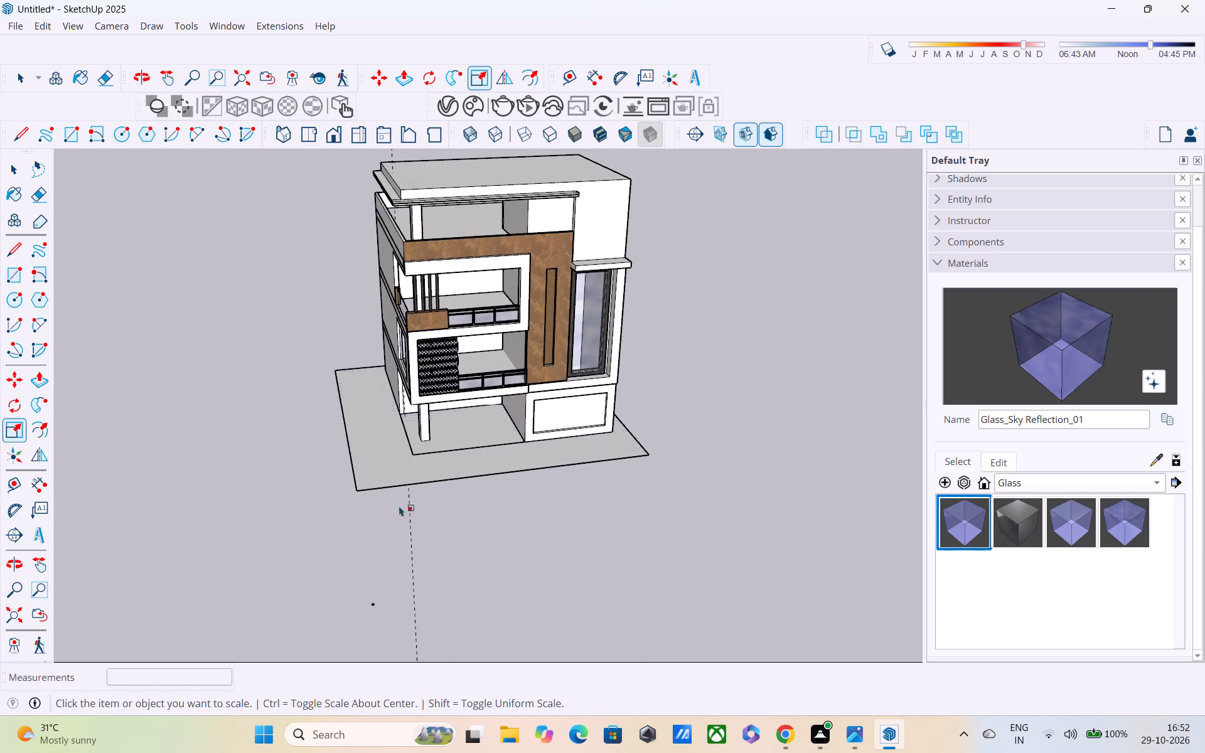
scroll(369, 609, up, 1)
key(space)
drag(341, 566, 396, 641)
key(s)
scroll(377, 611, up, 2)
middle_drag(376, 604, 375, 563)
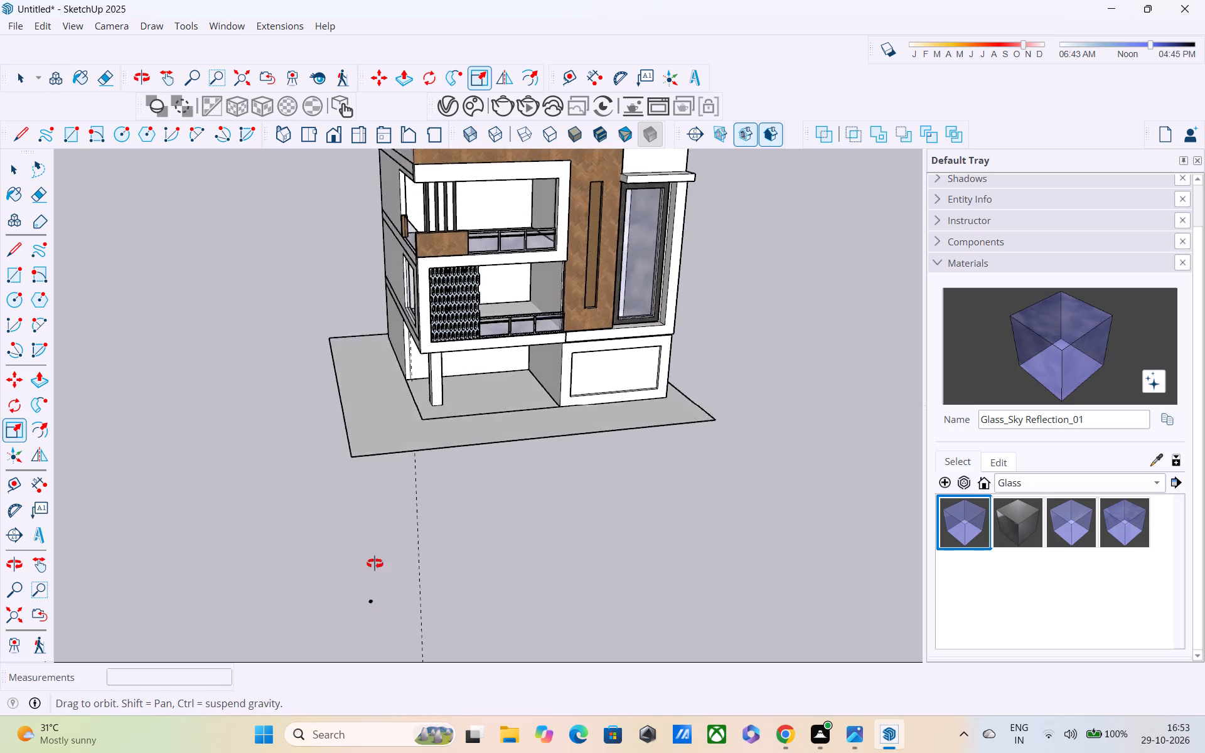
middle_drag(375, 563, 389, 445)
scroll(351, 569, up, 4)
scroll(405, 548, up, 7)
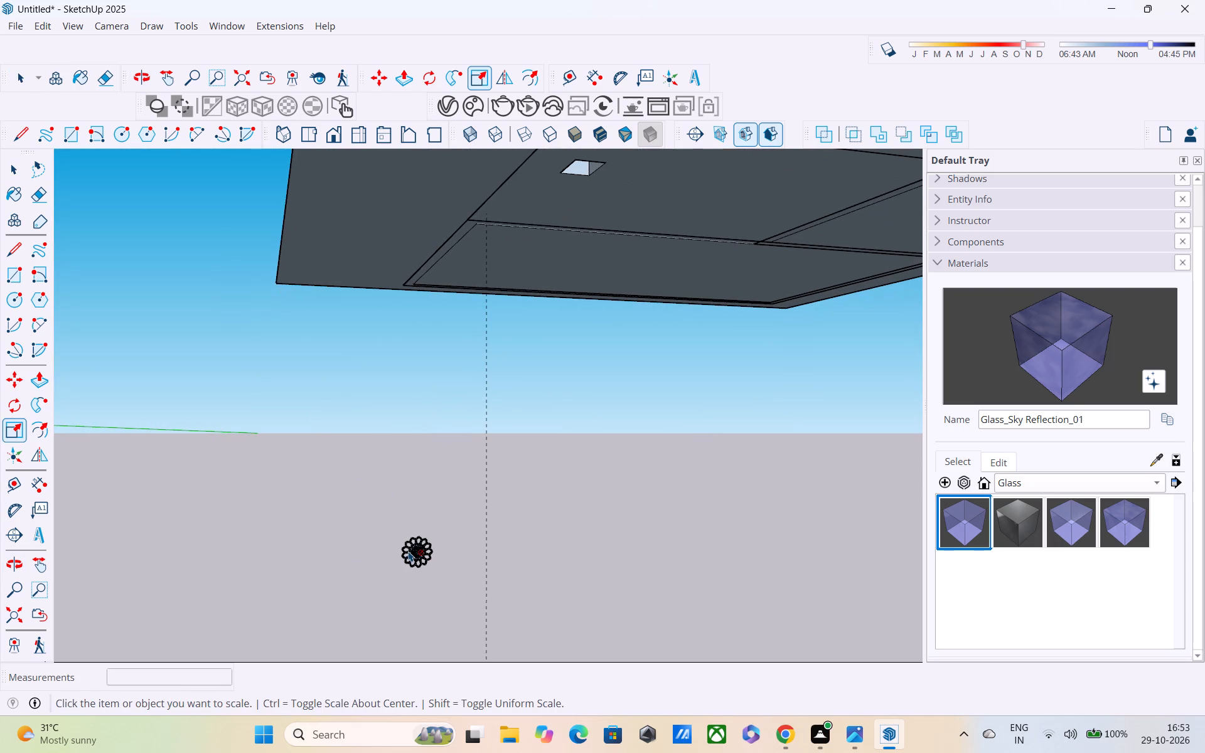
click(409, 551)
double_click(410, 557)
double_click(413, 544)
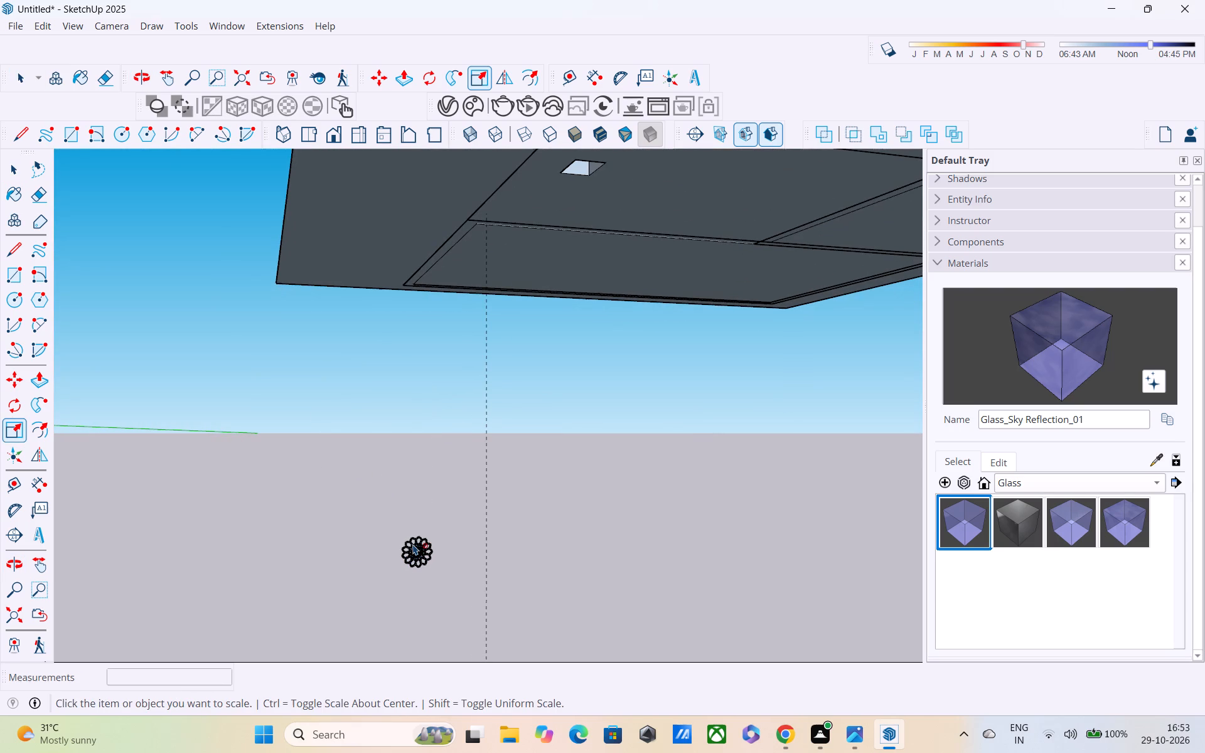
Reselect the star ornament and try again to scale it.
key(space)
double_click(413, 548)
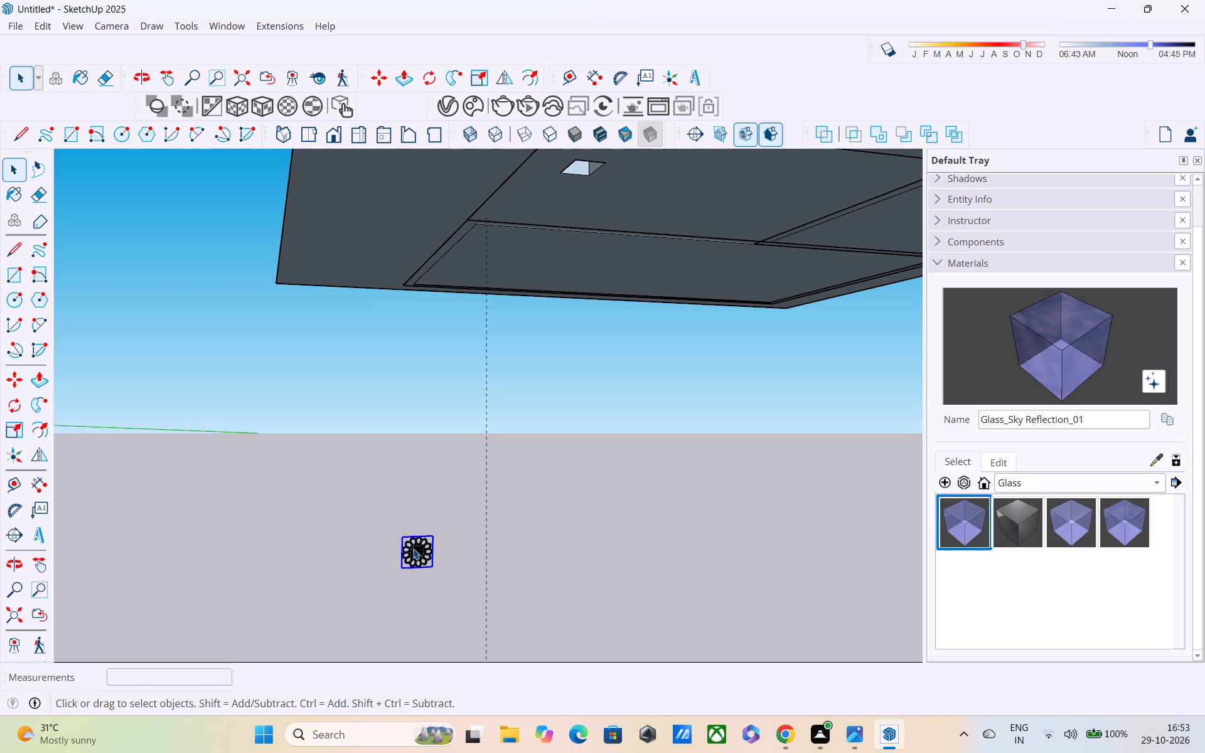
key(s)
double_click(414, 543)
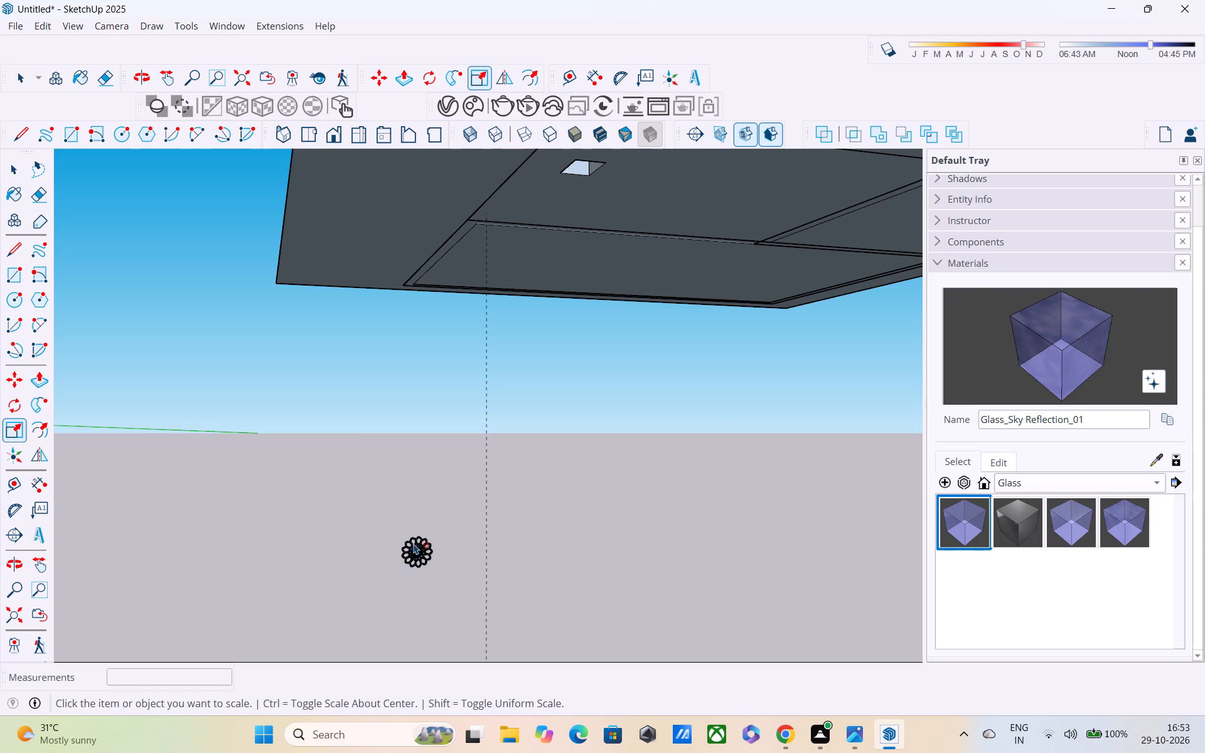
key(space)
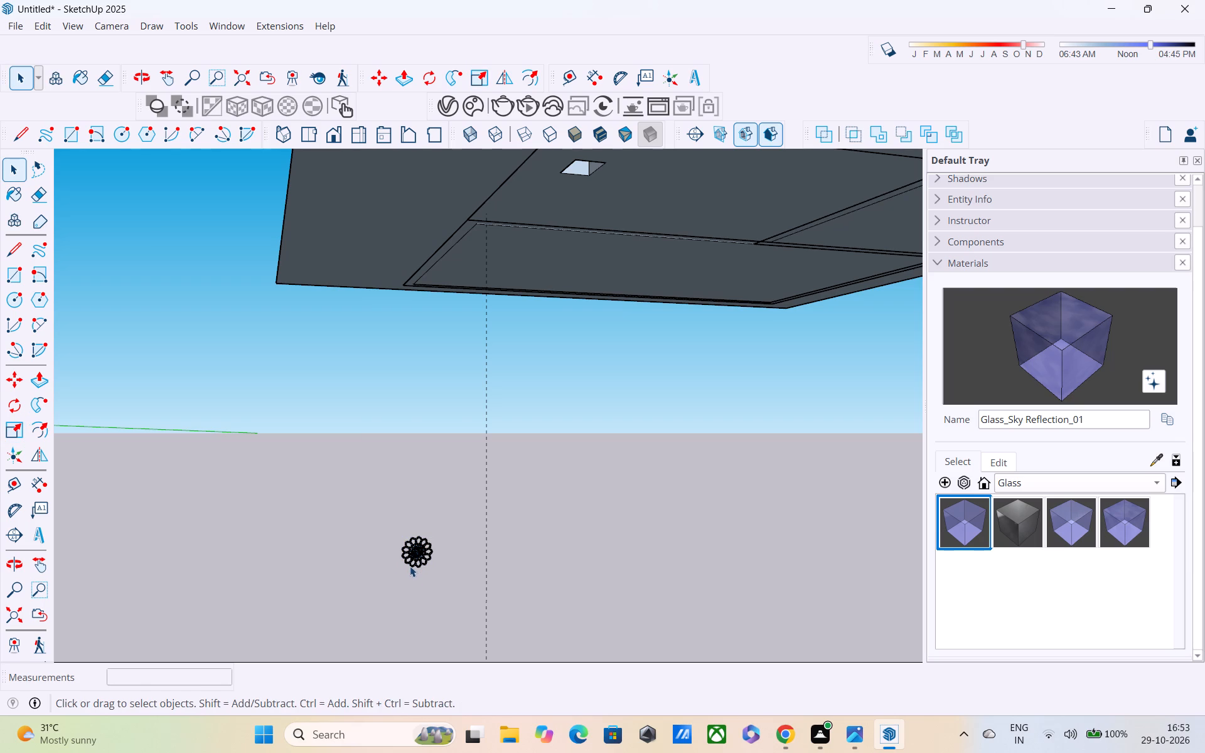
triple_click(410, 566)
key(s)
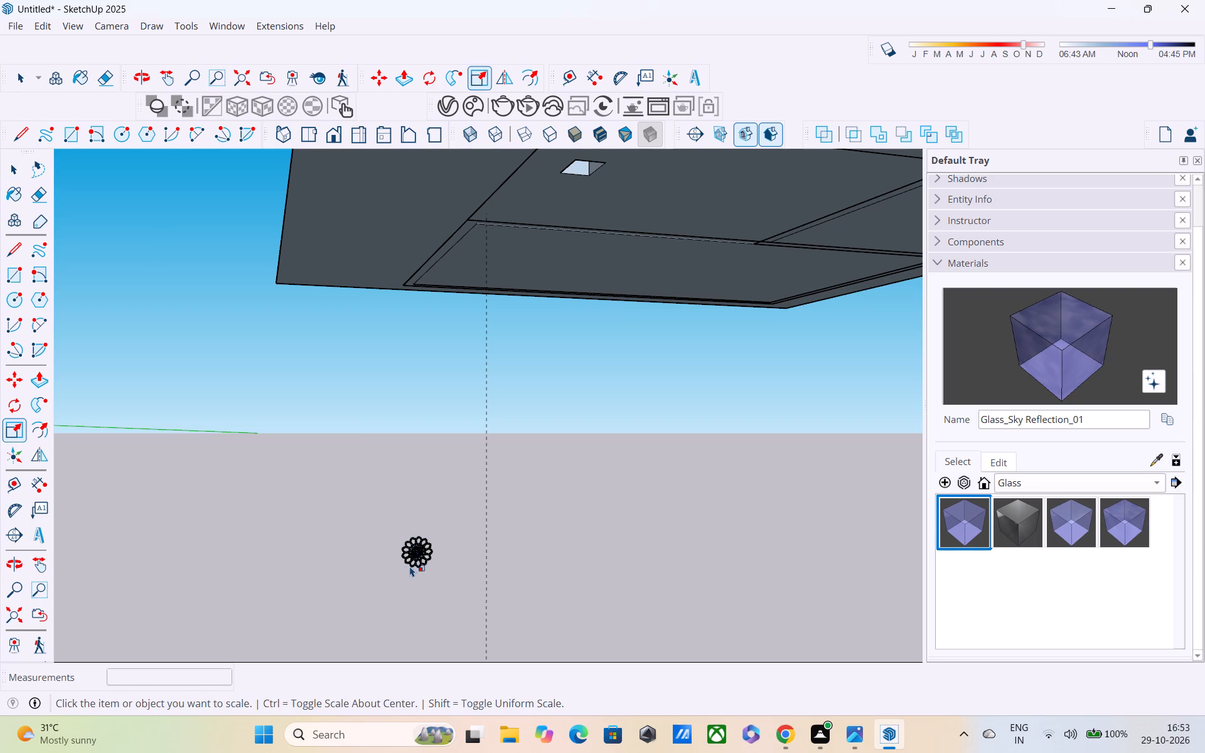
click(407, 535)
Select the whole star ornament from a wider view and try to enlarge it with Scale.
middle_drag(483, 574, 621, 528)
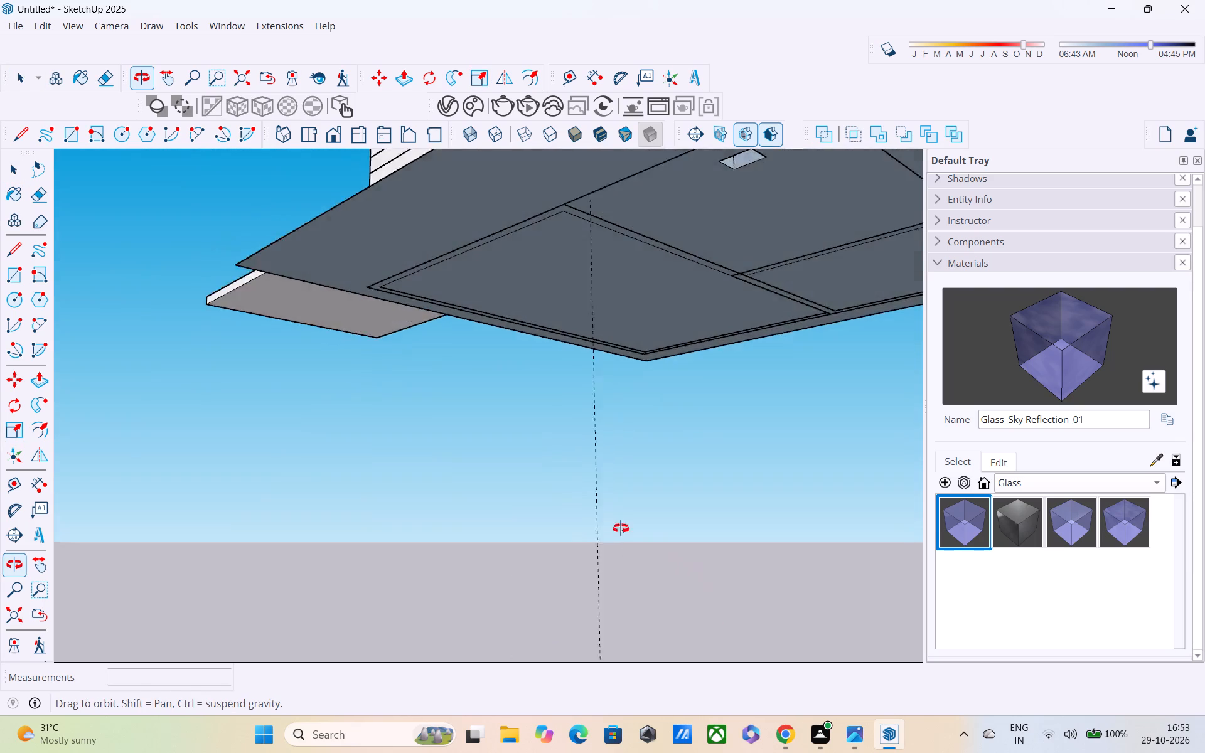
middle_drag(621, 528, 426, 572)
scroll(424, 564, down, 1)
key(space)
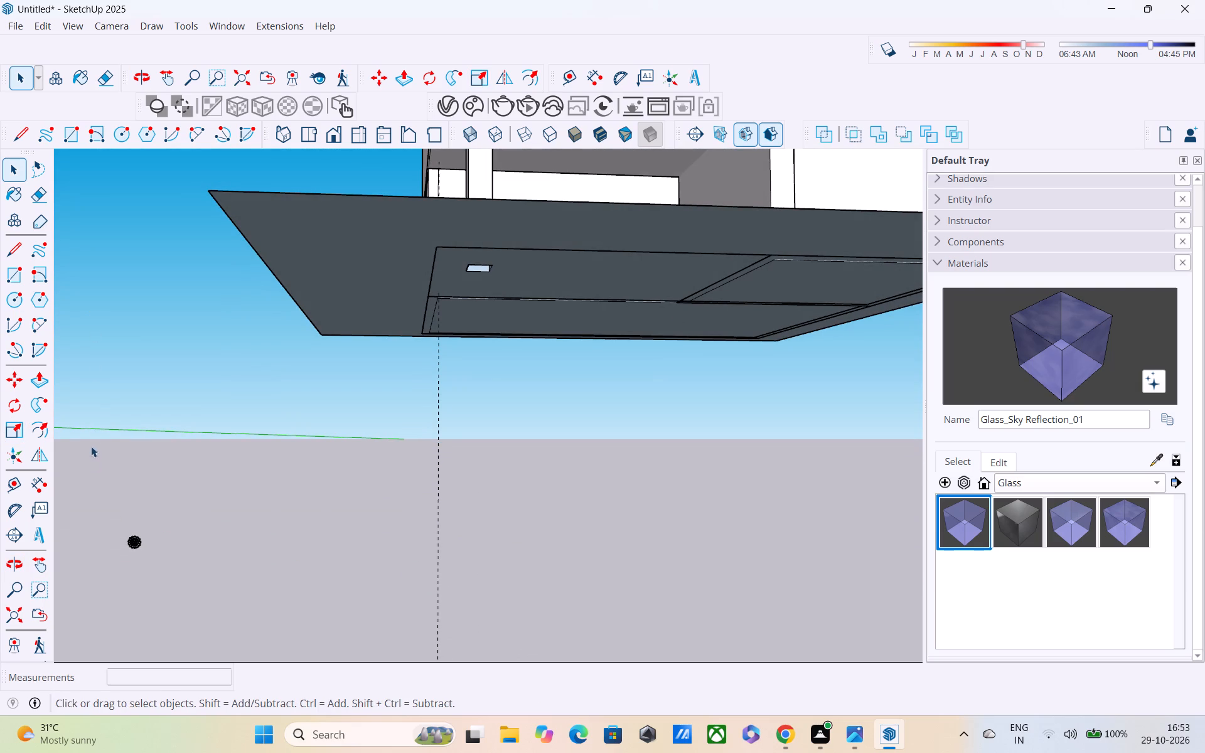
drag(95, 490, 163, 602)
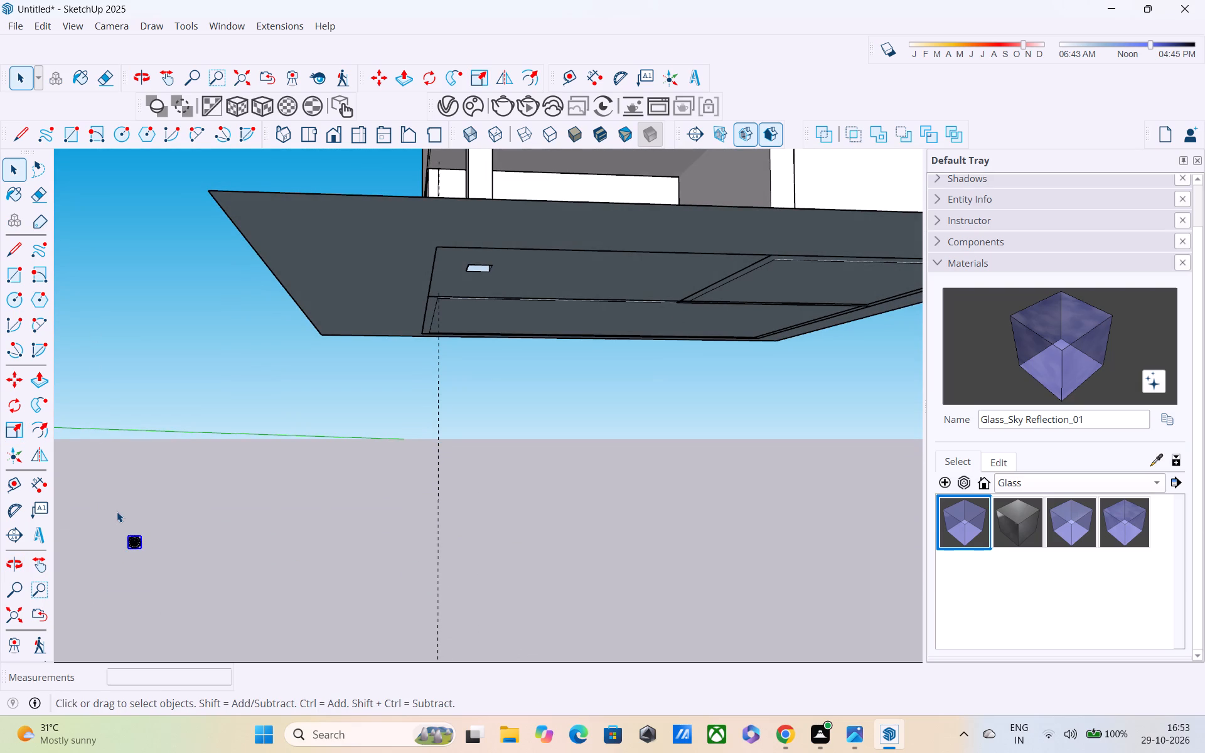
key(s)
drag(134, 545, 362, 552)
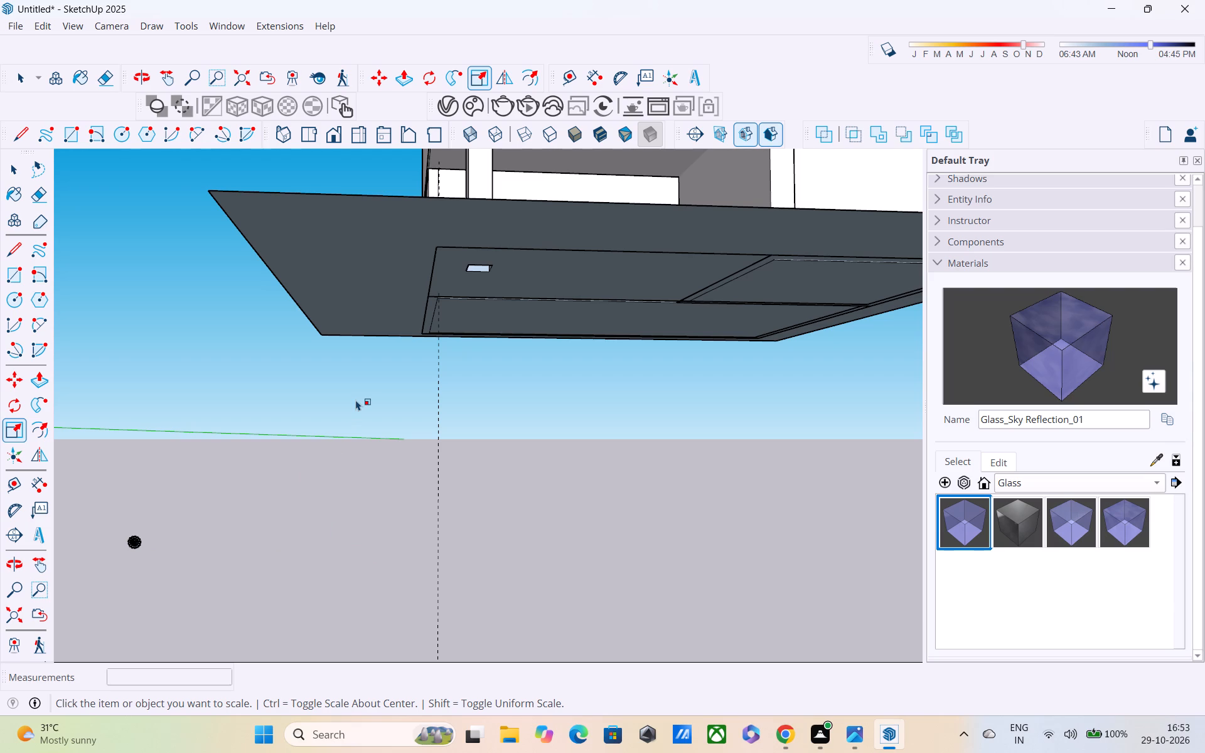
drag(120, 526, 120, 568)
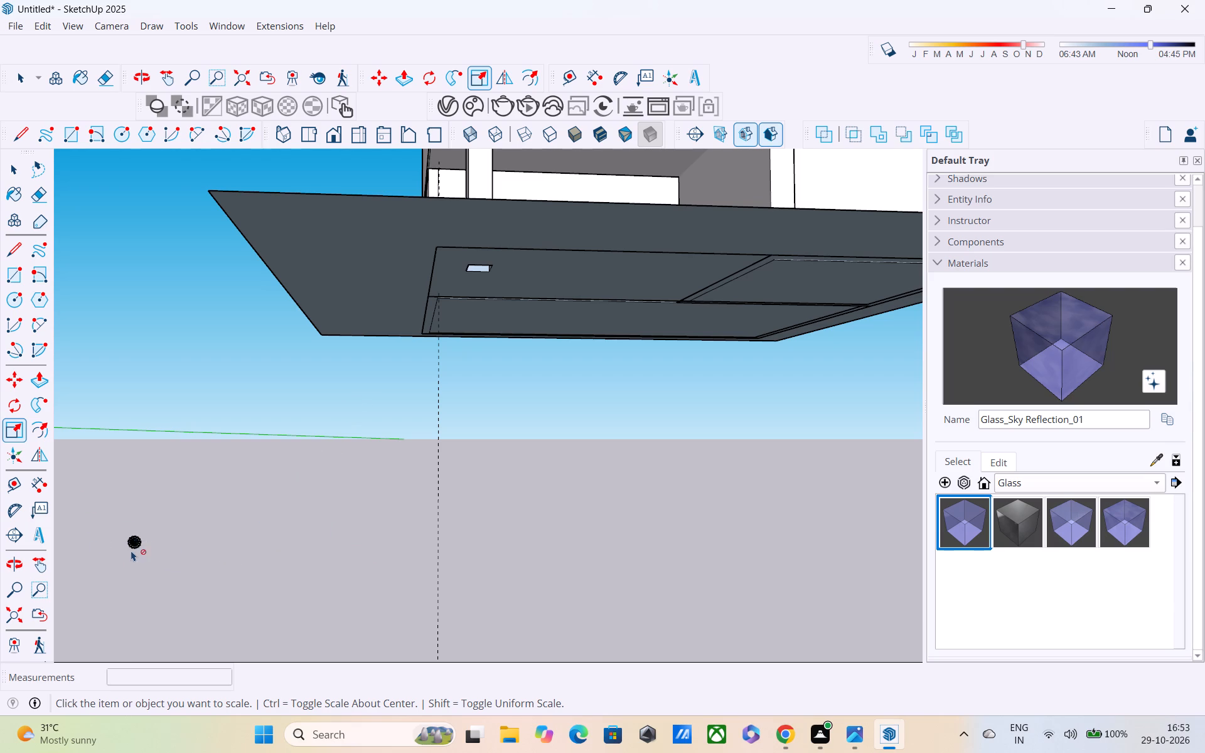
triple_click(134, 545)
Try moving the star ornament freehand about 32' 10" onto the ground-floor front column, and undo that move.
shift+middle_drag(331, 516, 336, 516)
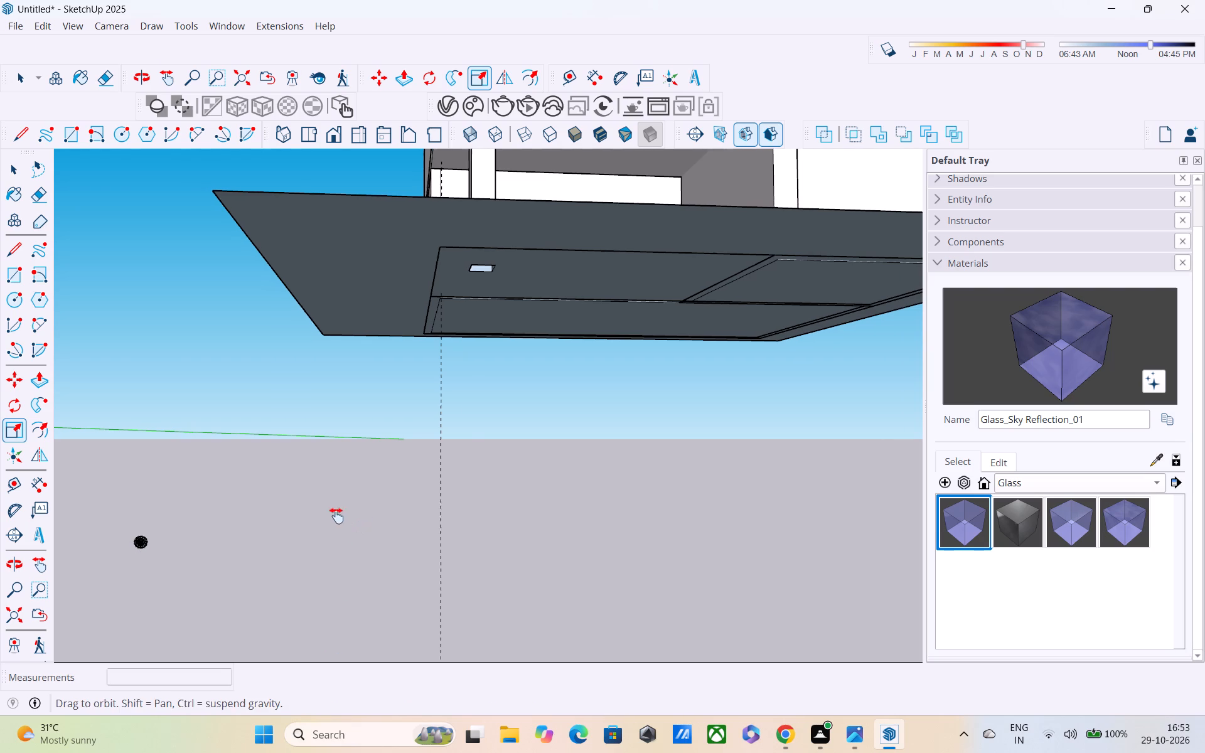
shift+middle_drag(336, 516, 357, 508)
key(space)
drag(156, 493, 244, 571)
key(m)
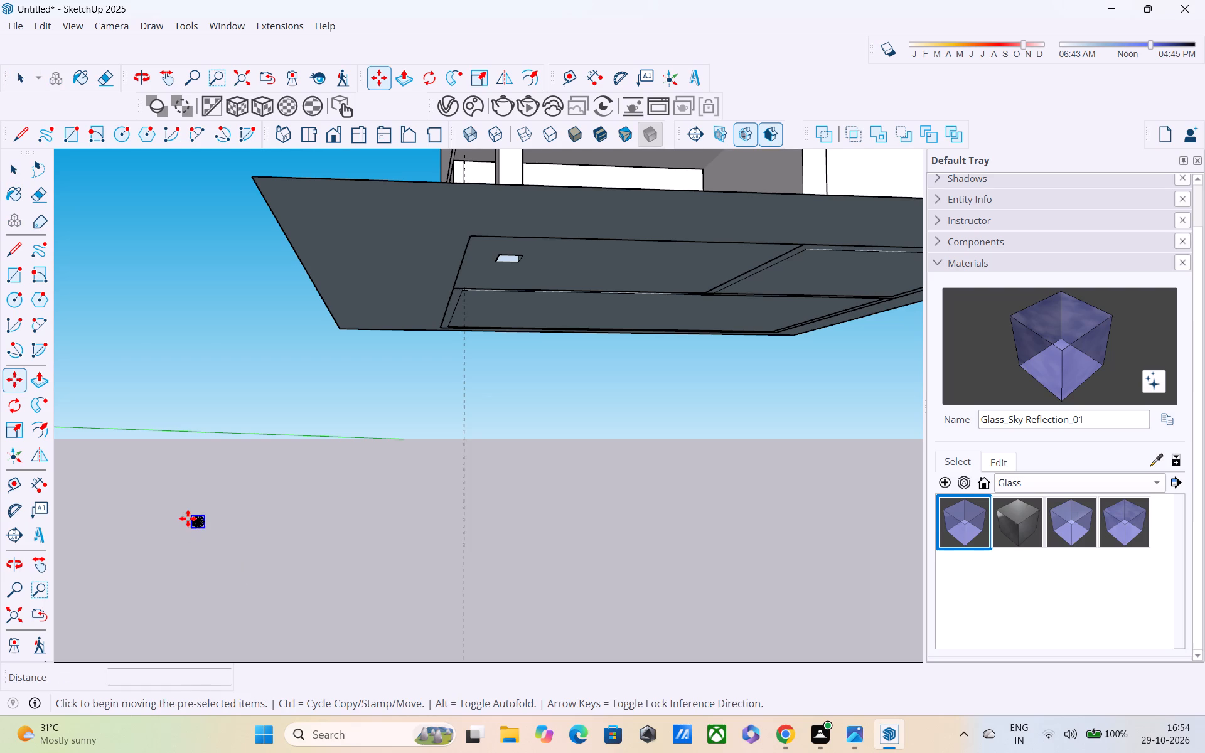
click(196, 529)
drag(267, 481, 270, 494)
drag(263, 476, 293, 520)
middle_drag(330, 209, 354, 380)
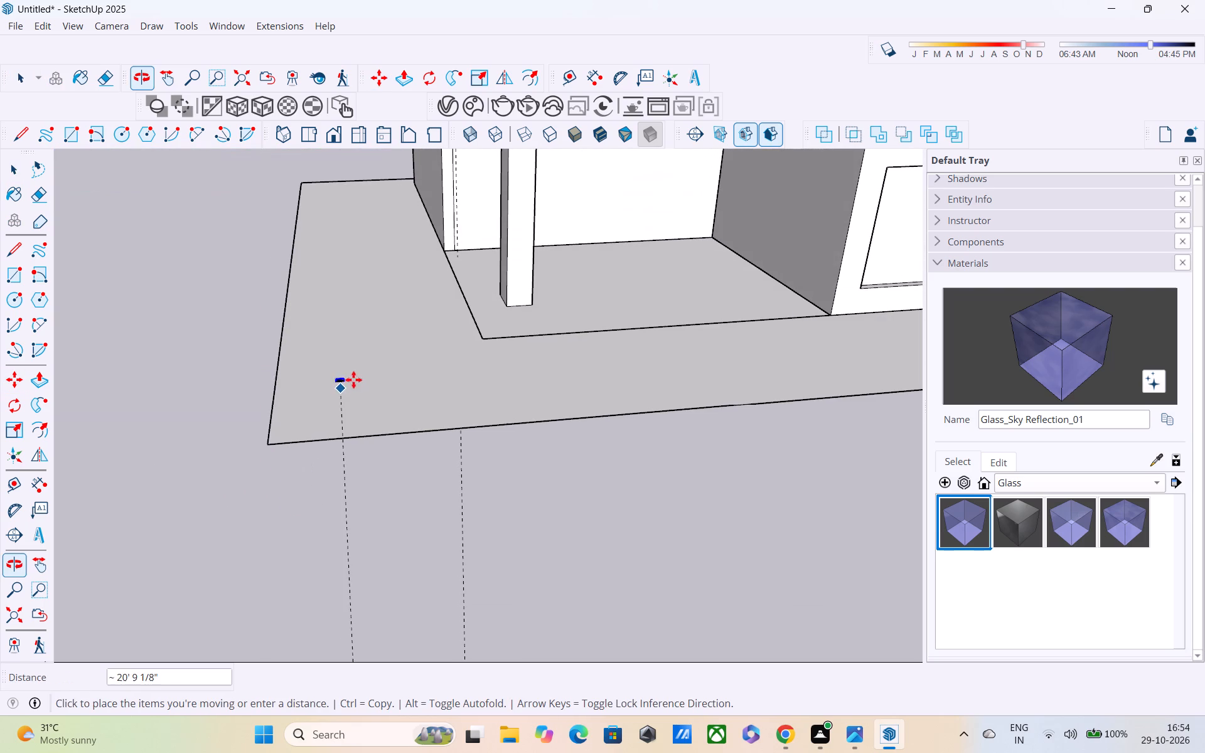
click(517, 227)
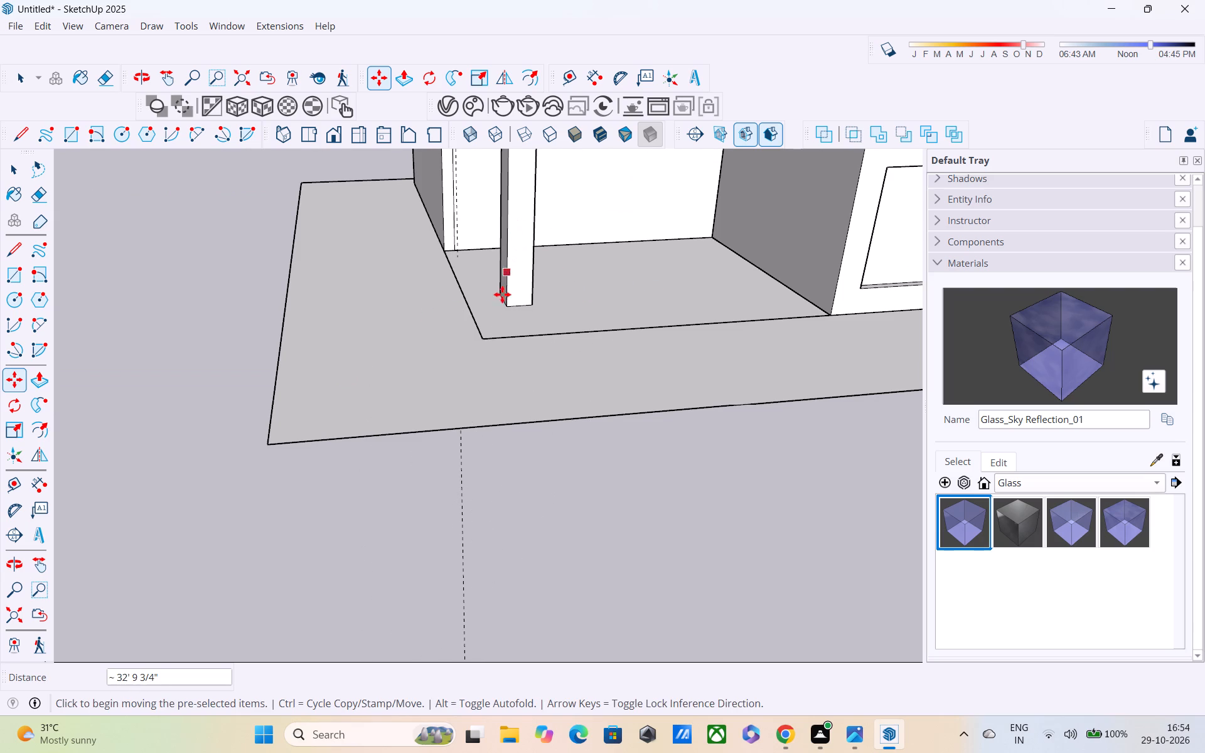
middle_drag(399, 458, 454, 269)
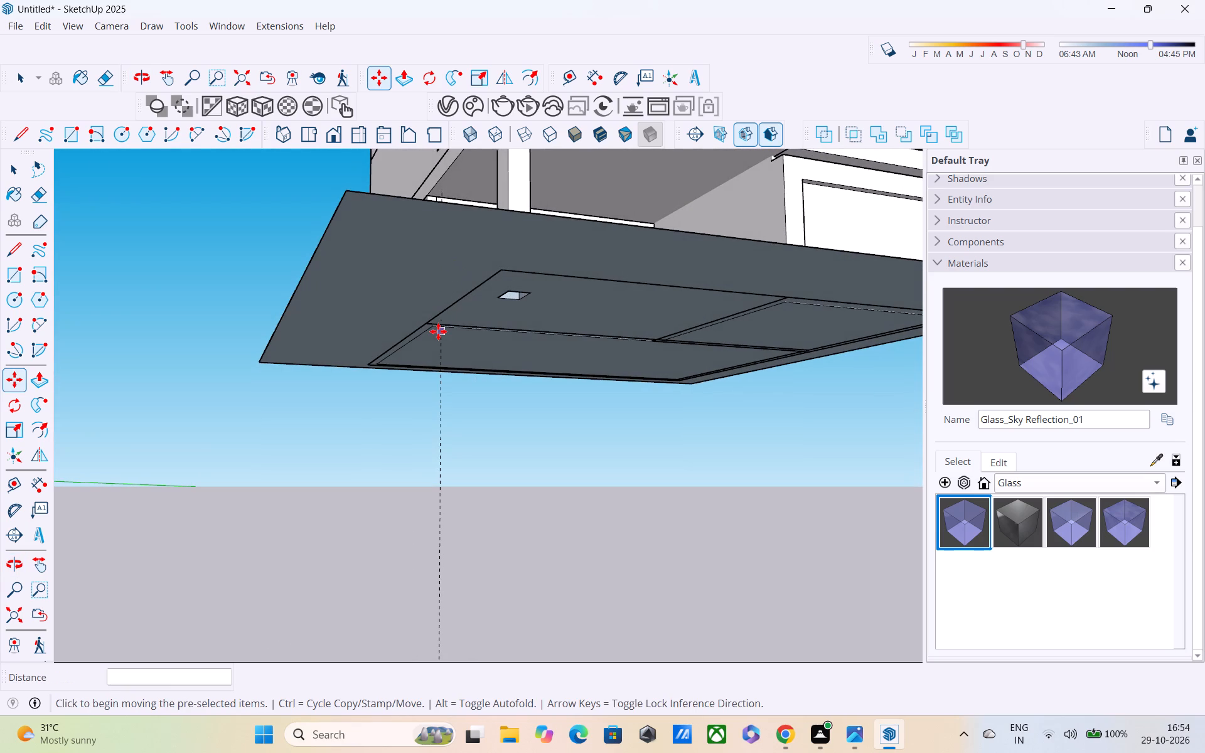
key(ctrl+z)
Delete the star ornament from the model.
key(space)
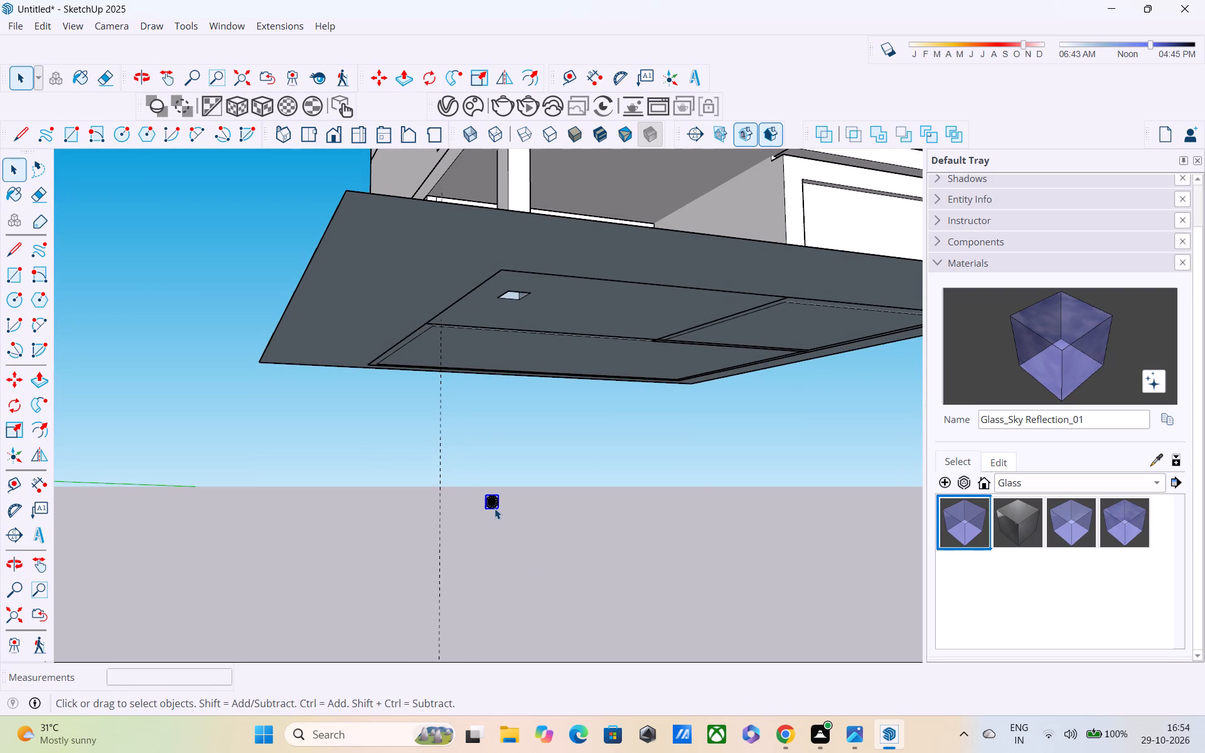
key(Delete)
scroll(494, 507, down, 2)
middle_drag(493, 506, 479, 552)
scroll(477, 548, down, 5)
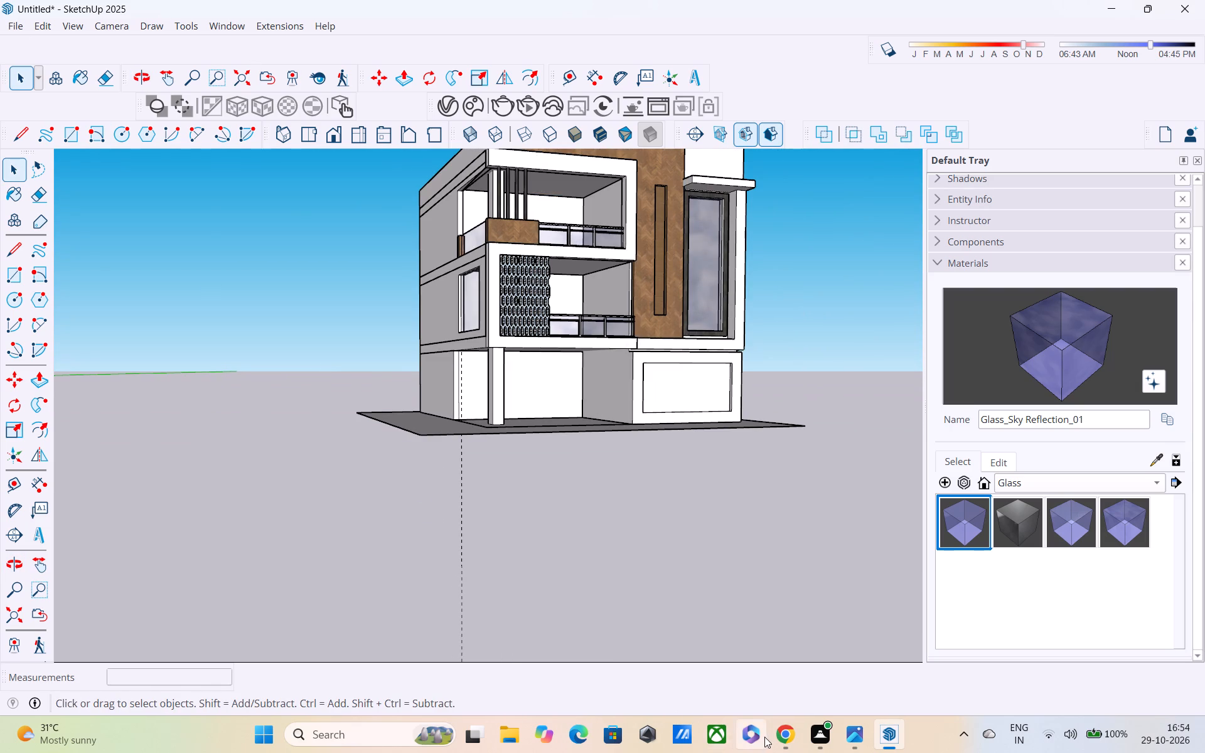
Switch to 3D Warehouse in Chrome and search the models for STAR FLOWER.
click(766, 642)
scroll(702, 585, down, 3)
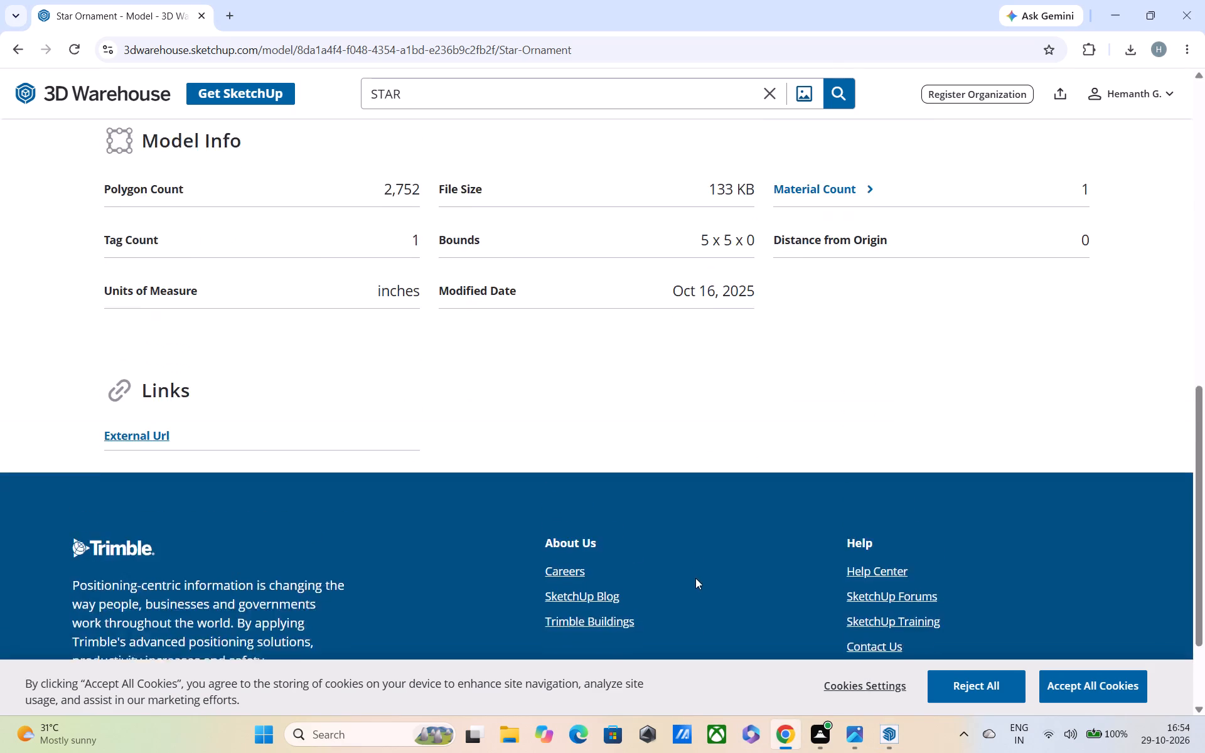
scroll(692, 572, up, 4)
click(531, 102)
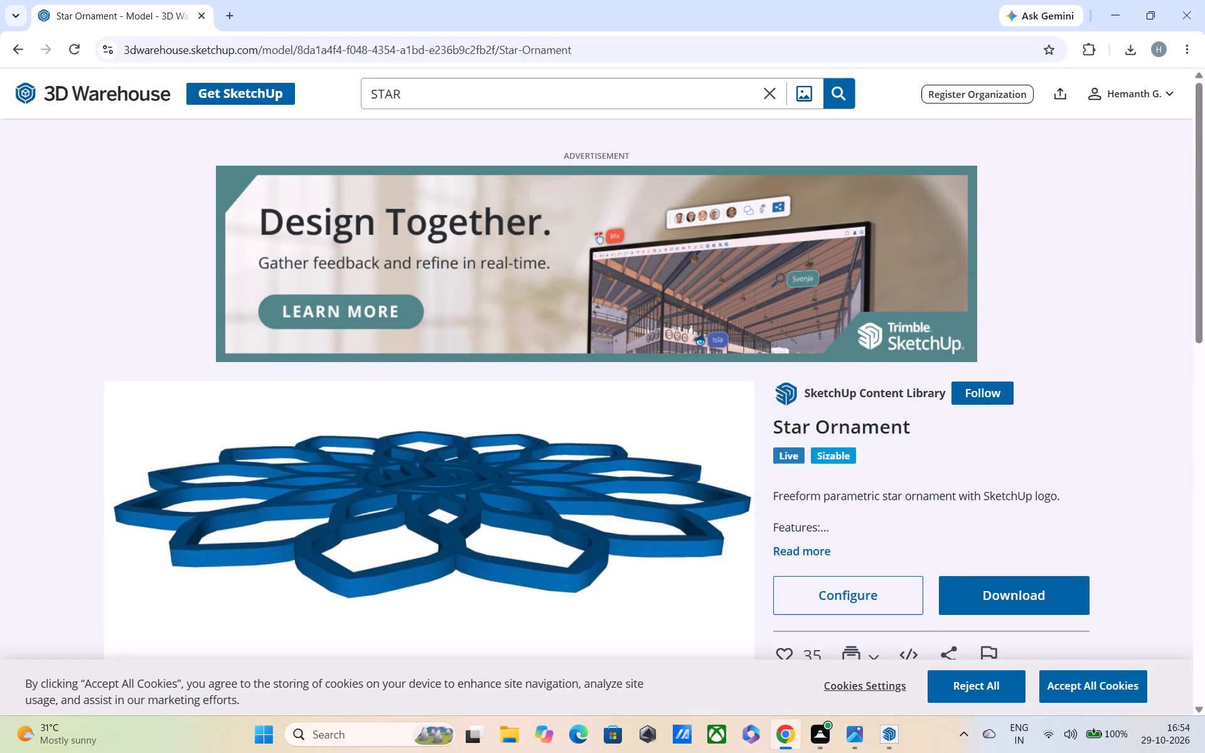
key(space)
text(FLOWER)
key(Return)
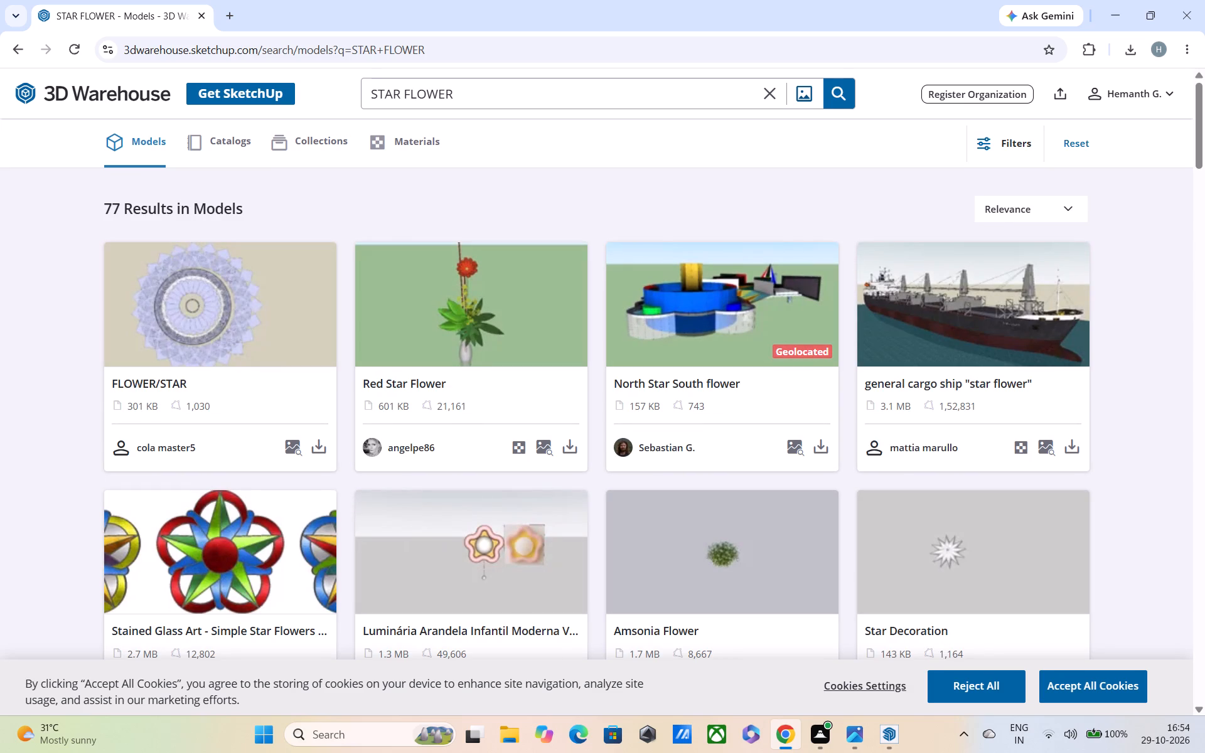
Look through the STAR FLOWER model results for a suitable wall ornament.
scroll(363, 297, down, 1)
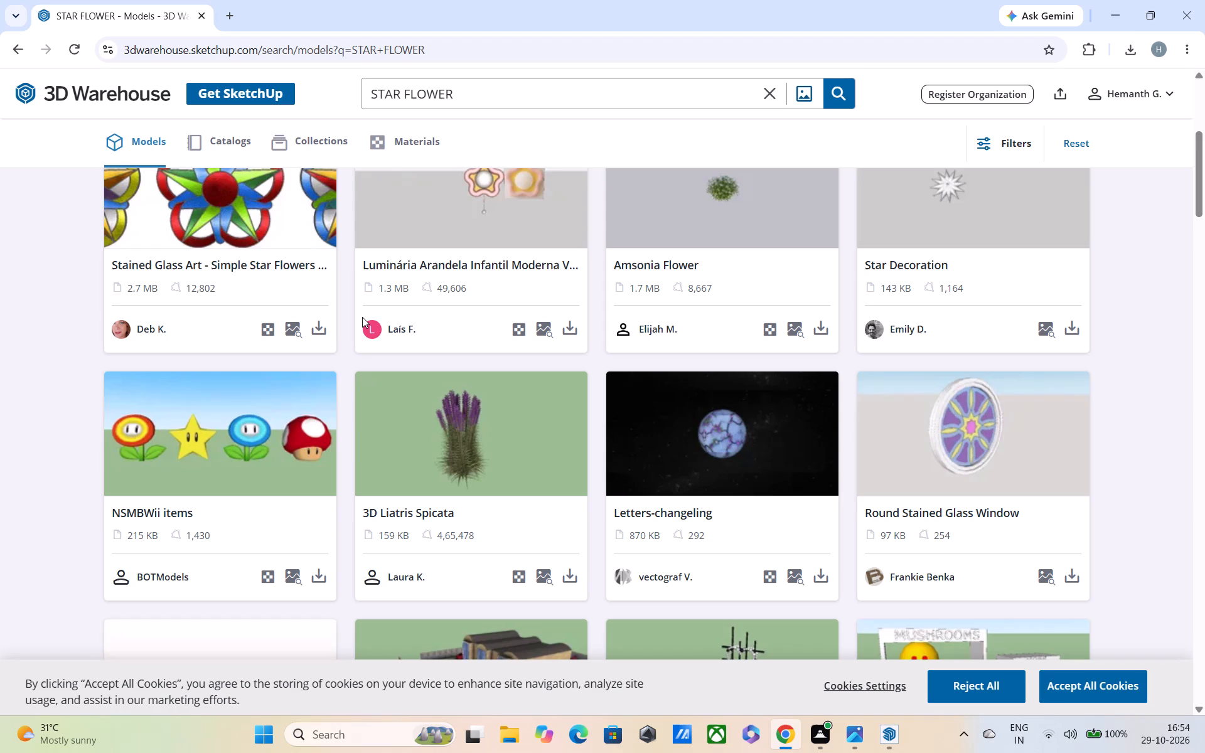
scroll(420, 459, down, 2)
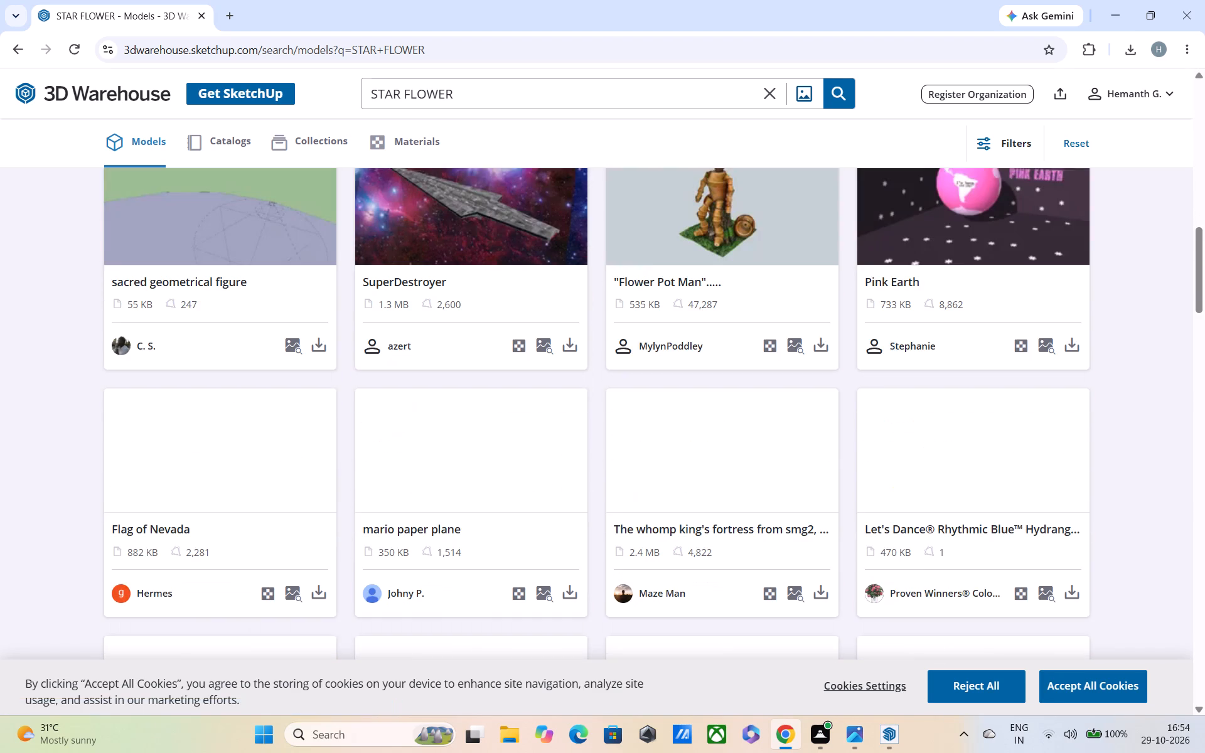
scroll(404, 422, down, 2)
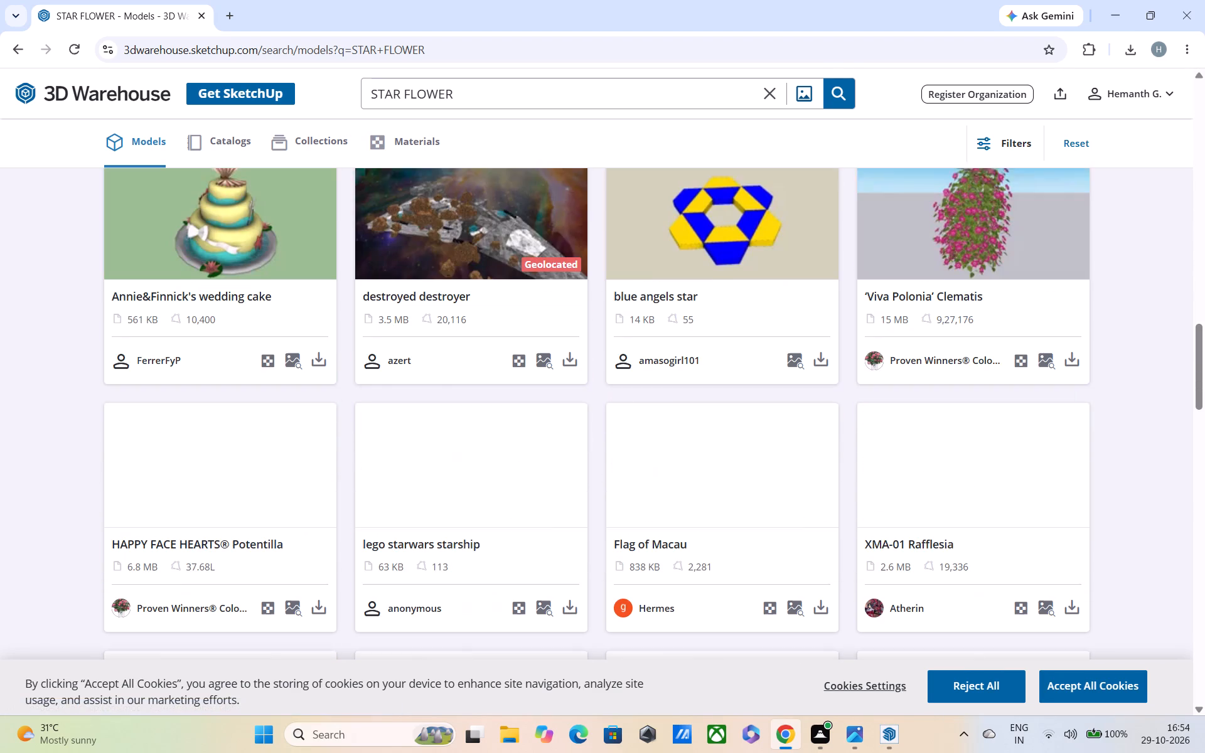
scroll(404, 412, down, 3)
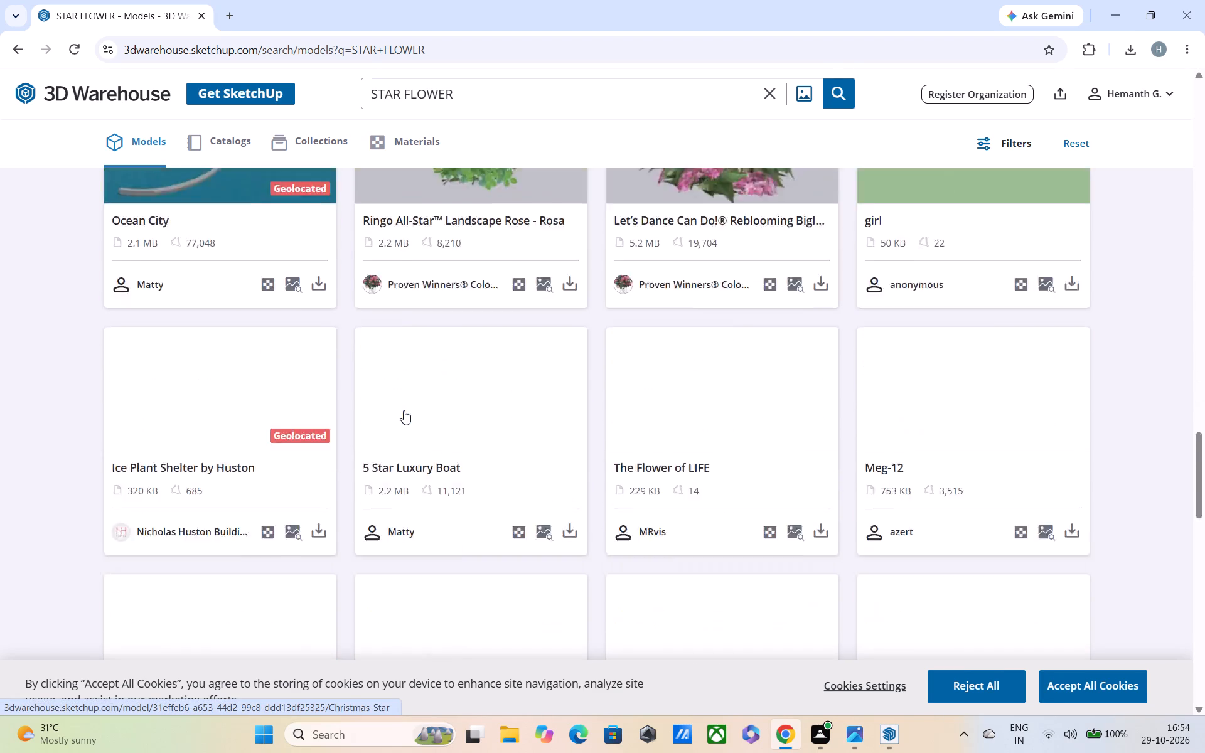
scroll(405, 408, down, 1)
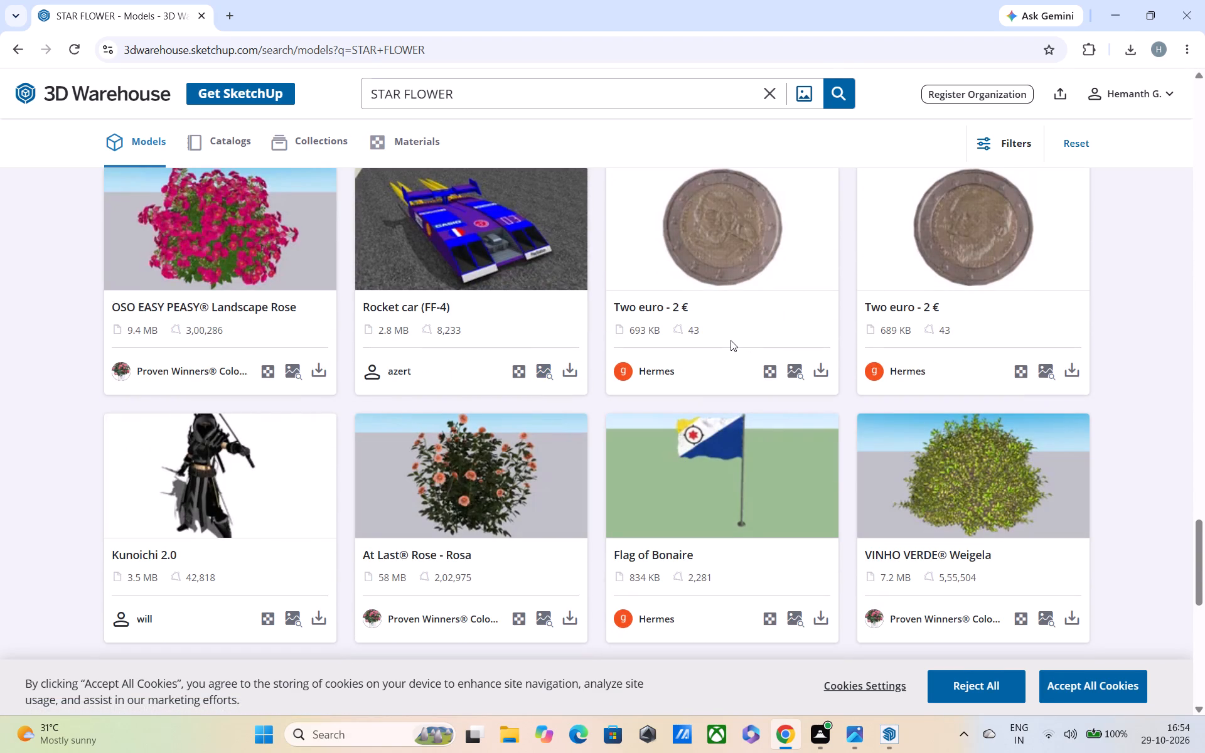
Search the 3D Warehouse models for STAR FLOWER WALL IDEAL.
click(717, 85)
key(space)
text(WLLA)
key(space)
key(BackSpace)
key(BackSpace)
key(BackSpace)
key(BackSpace)
text(ALL)
key(space)
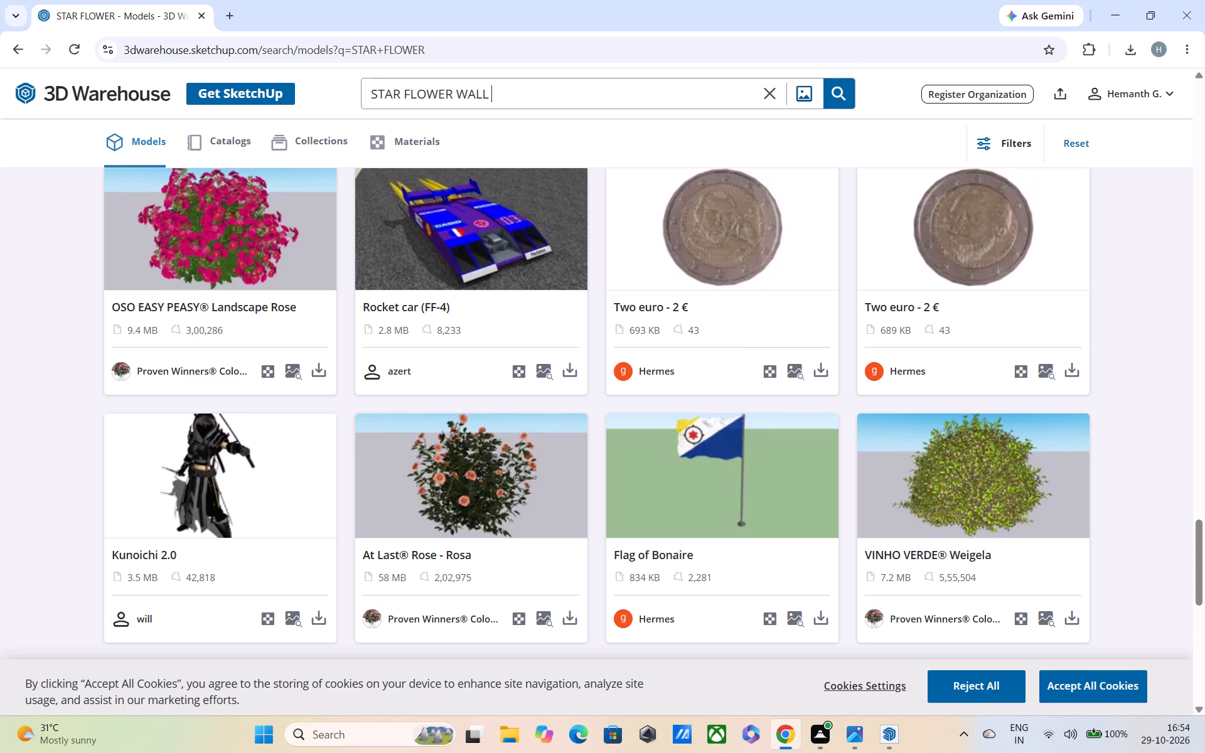
text(IDEAL)
key(Return)
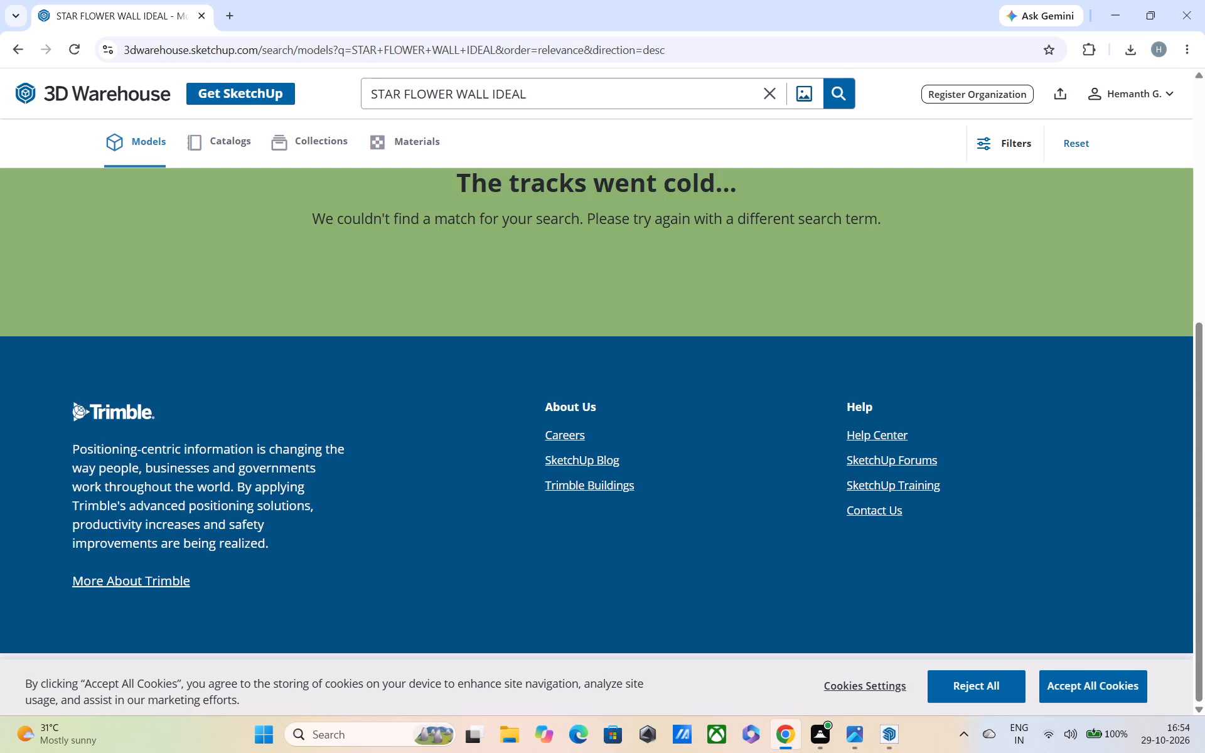
Shorten the 3D Warehouse query to STAR FLOWER WALL and search the models.
key(BackSpace)
key(BackSpace)
key(BackSpace)
key(BackSpace)
key(BackSpace)
click(680, 89)
key(BackSpace)
key(BackSpace)
key(BackSpace)
key(BackSpace)
key(BackSpace)
key(Return)
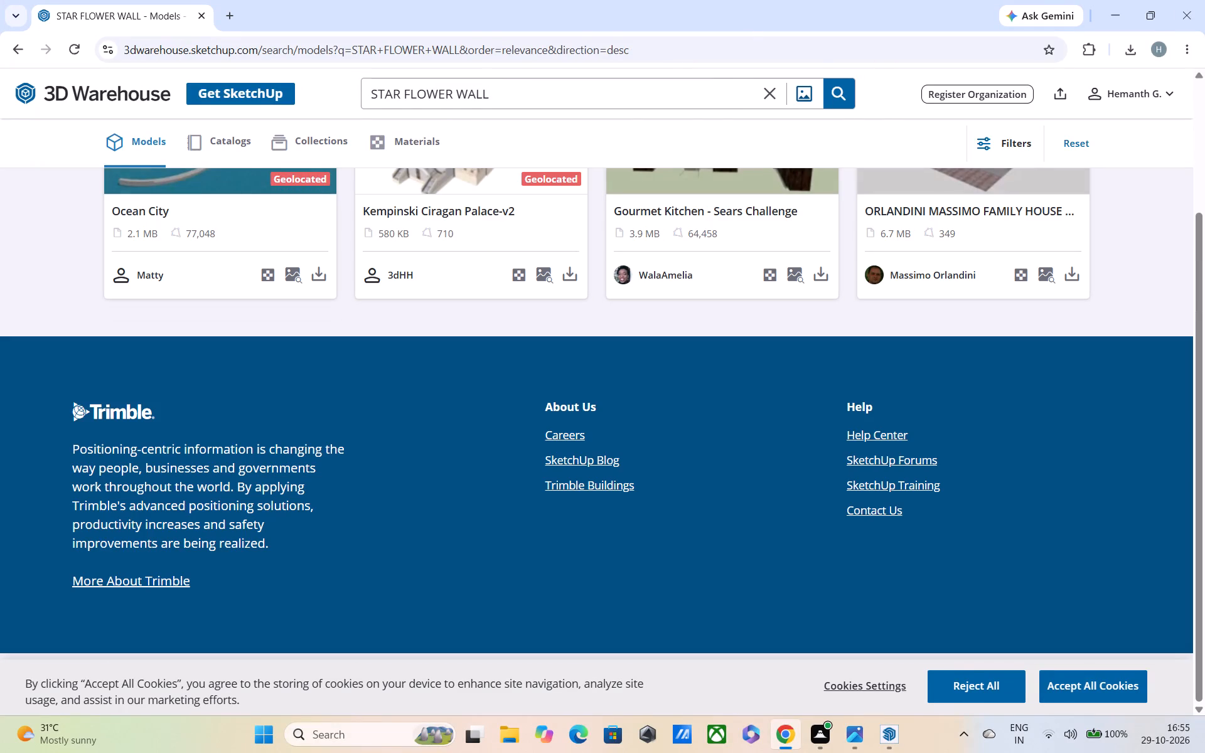
scroll(682, 289, up, 2)
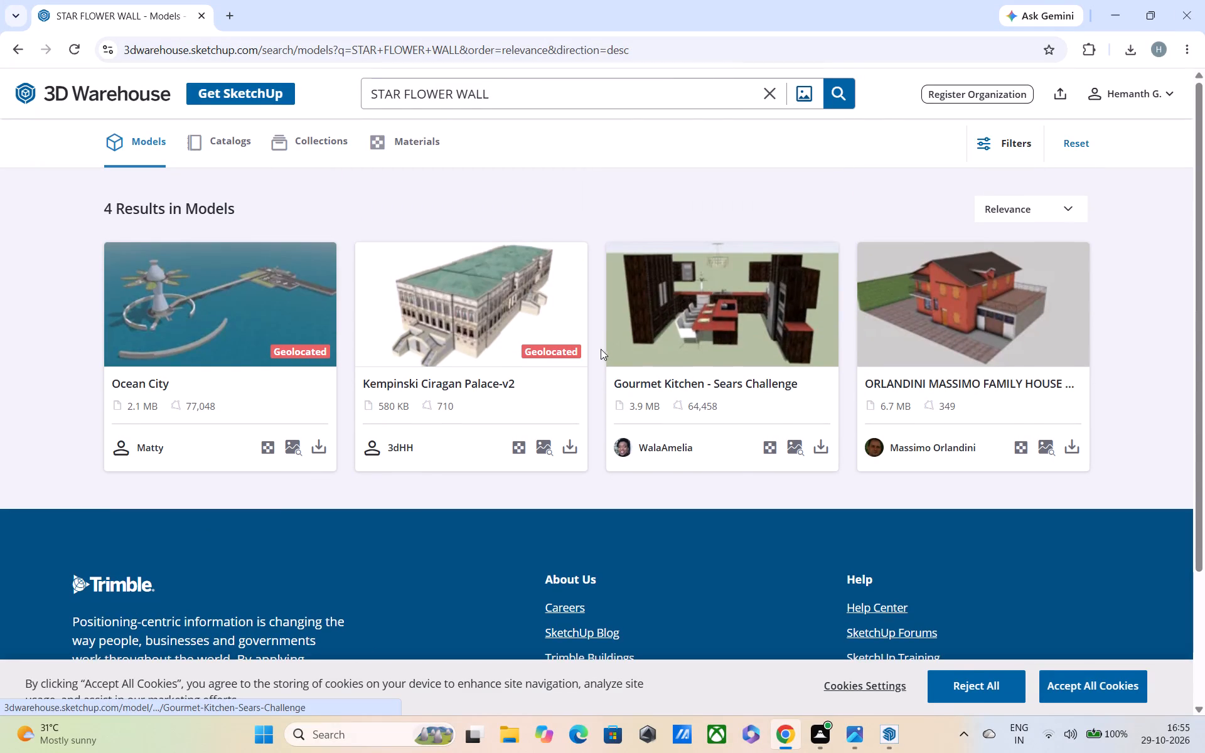
Shorten the query to STAR FLOWER and search the models again.
key(BackSpace)
key(BackSpace)
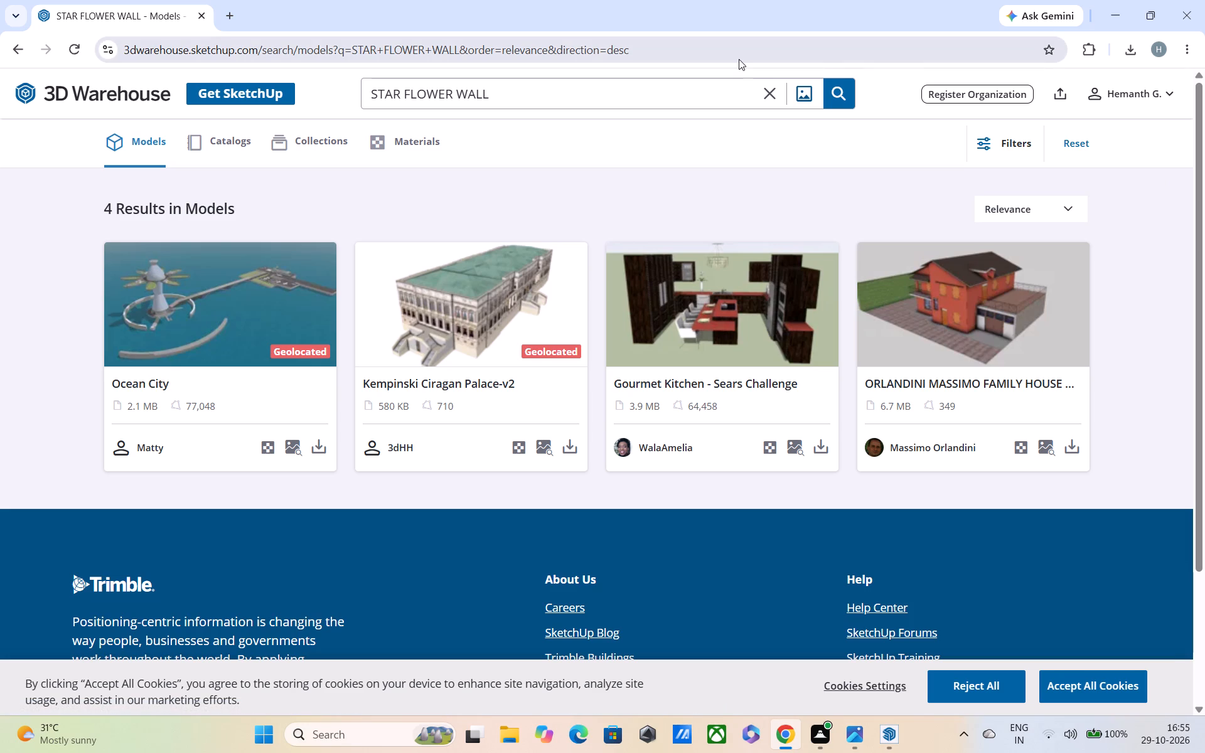
click(544, 99)
key(BackSpace)
key(BackSpace)
key(BackSpace)
key(BackSpace)
key(Return)
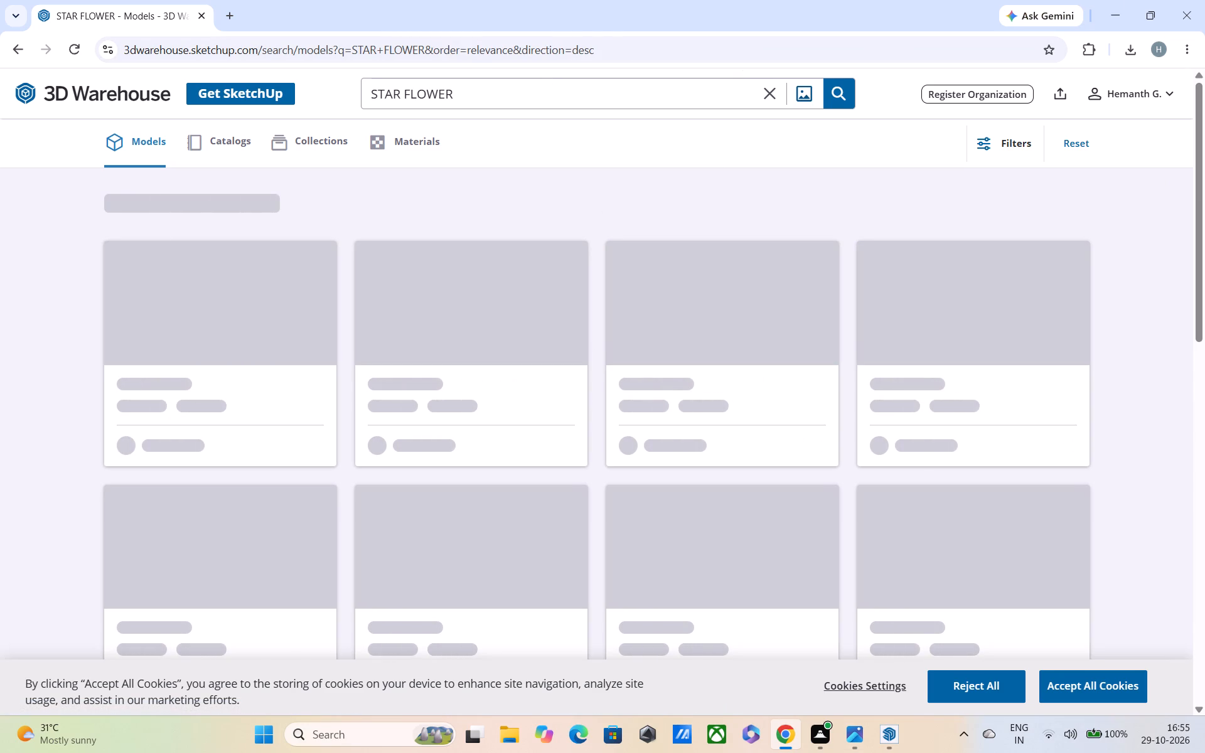
Look through the STAR FLOWER model results for an ornament suited to the blank wall.
scroll(547, 397, down, 1)
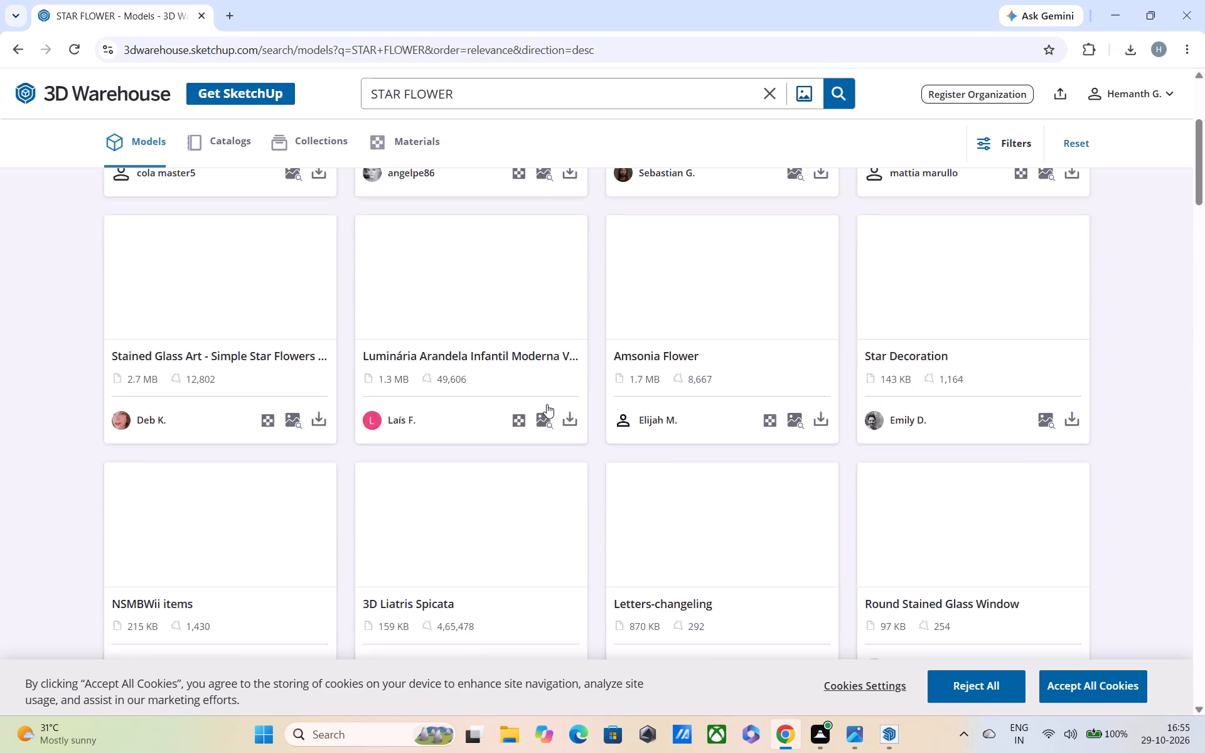
scroll(562, 432, down, 6)
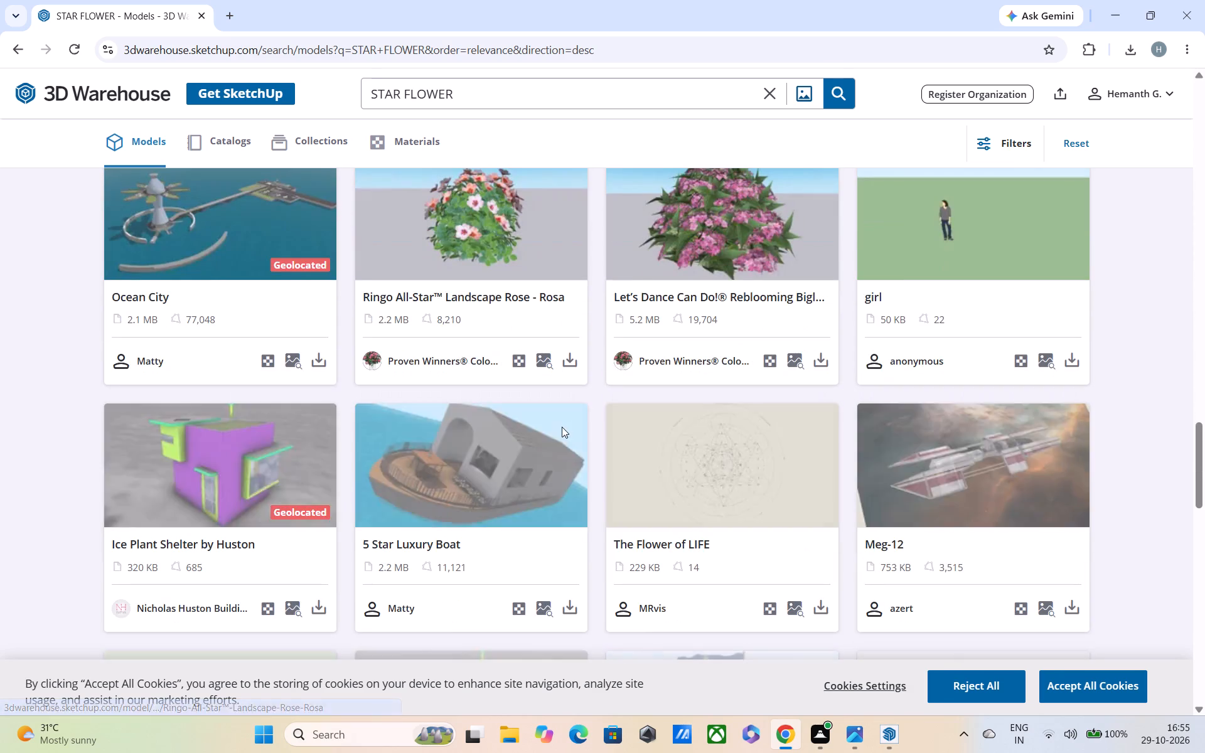
scroll(563, 433, down, 2)
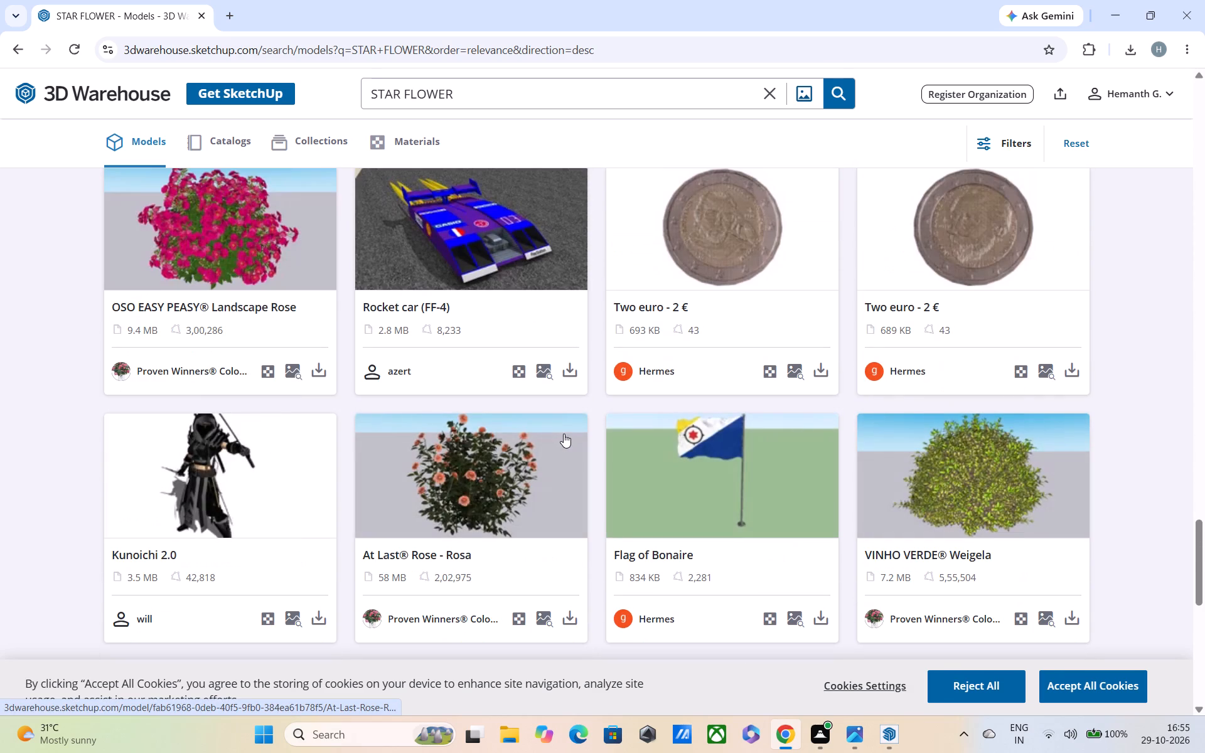
scroll(564, 434, down, 1)
click(606, 590)
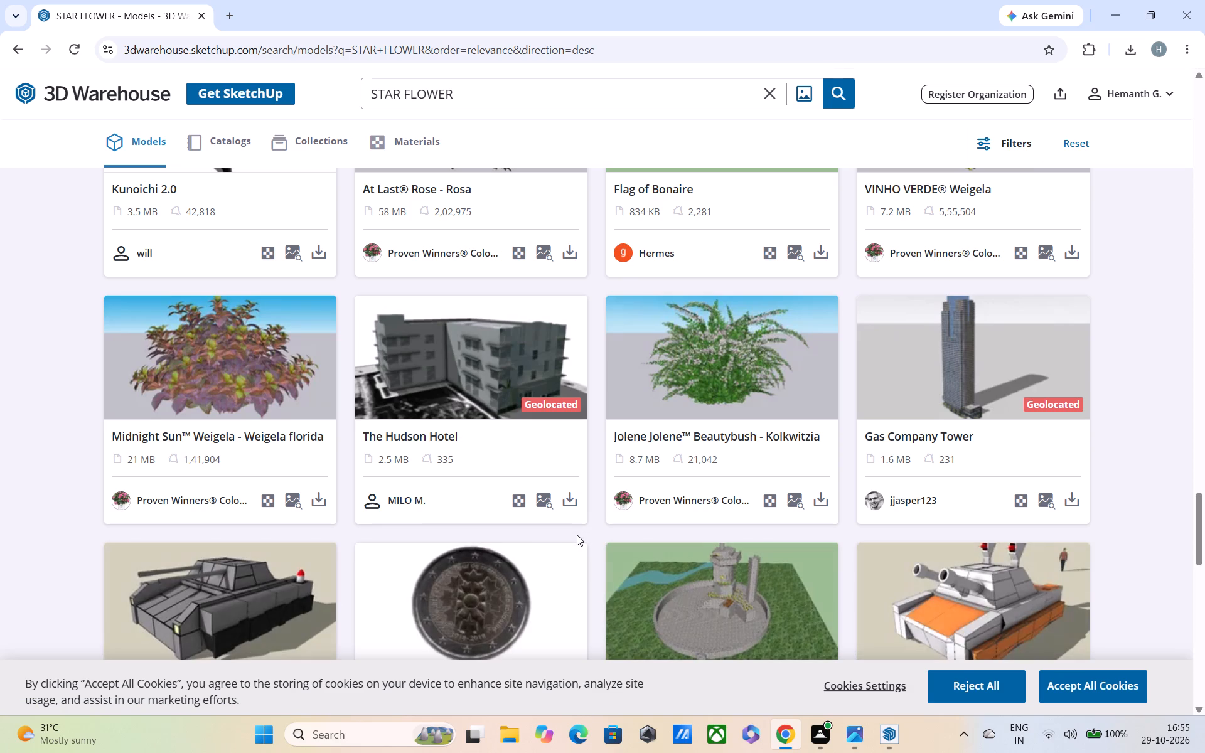
scroll(576, 535, down, 3)
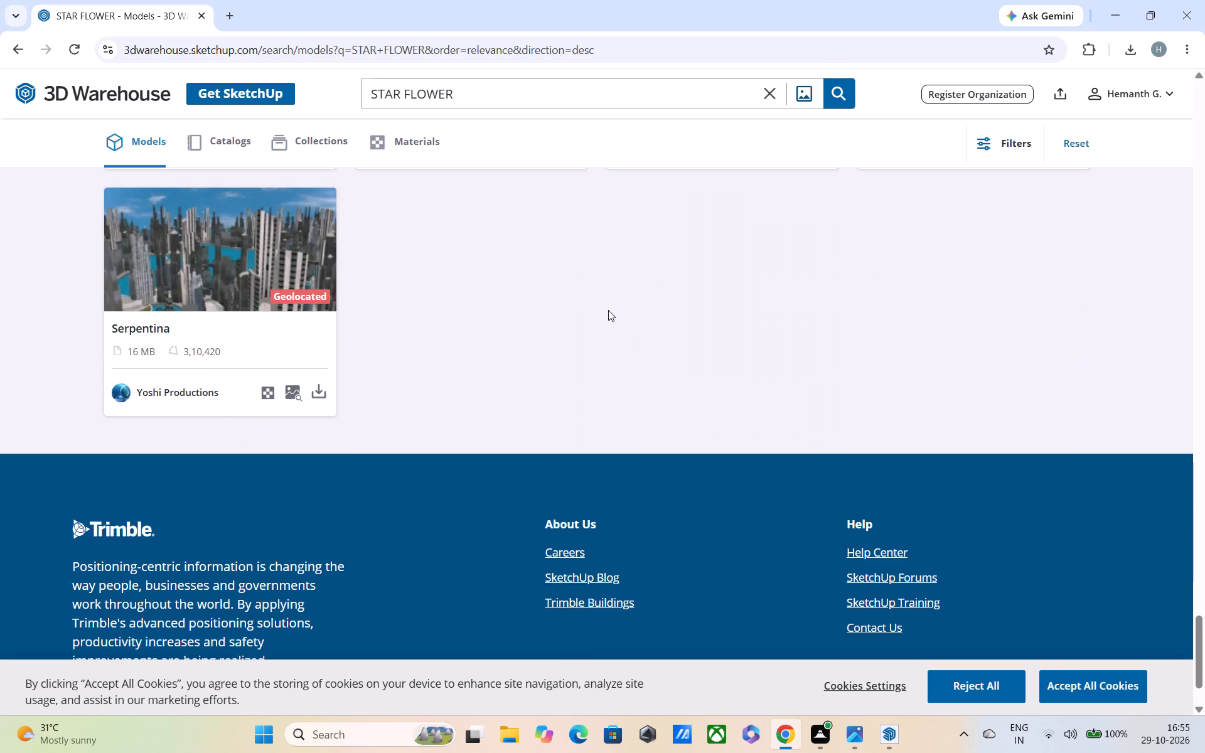
scroll(608, 312, down, 1)
scroll(608, 312, up, 9)
scroll(609, 311, down, 2)
scroll(627, 355, up, 1)
scroll(627, 360, down, 2)
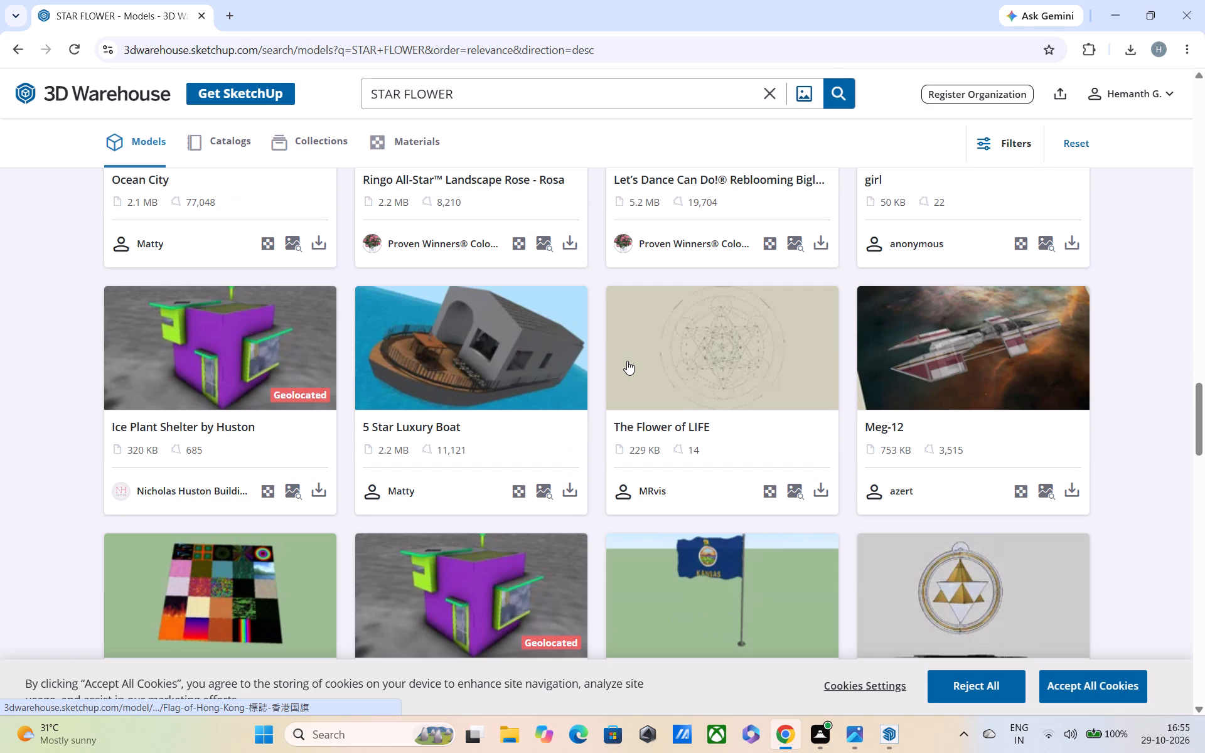
scroll(627, 361, up, 6)
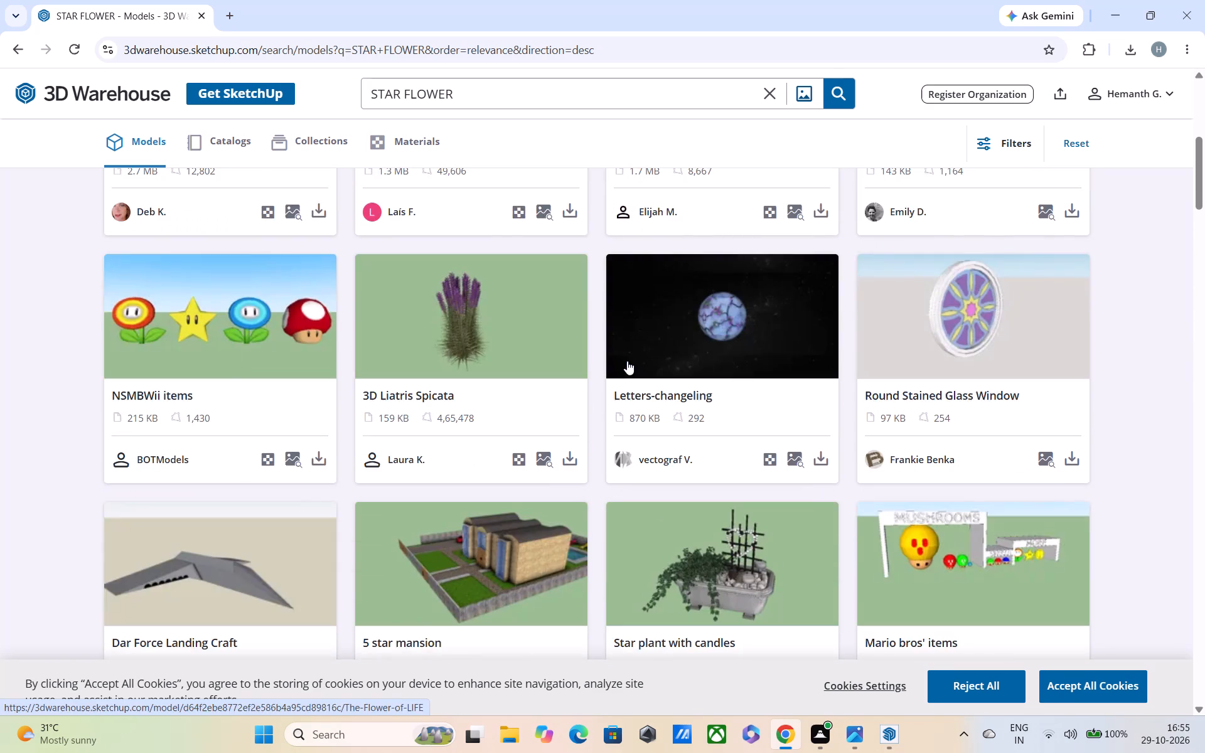
scroll(627, 361, up, 3)
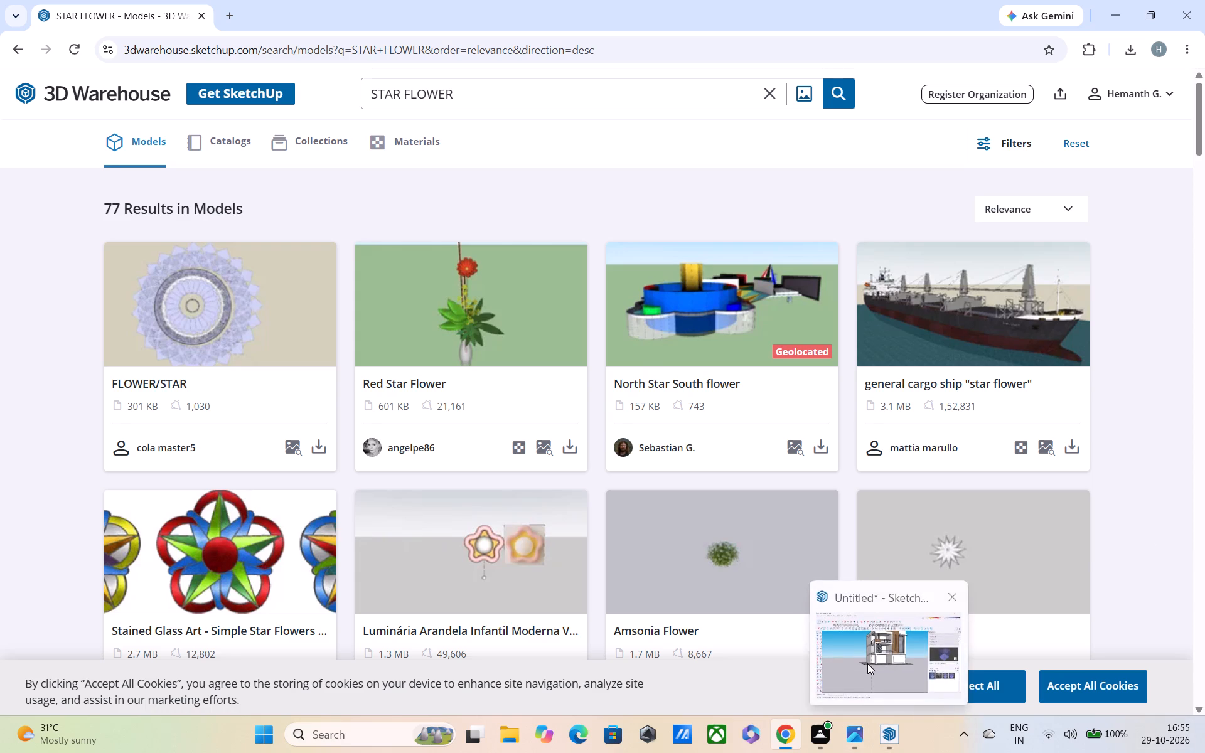
Switch to SketchUp and examine the building's facade from the front and both sides.
click(867, 663)
scroll(838, 454, up, 1)
middle_drag(838, 454, 714, 473)
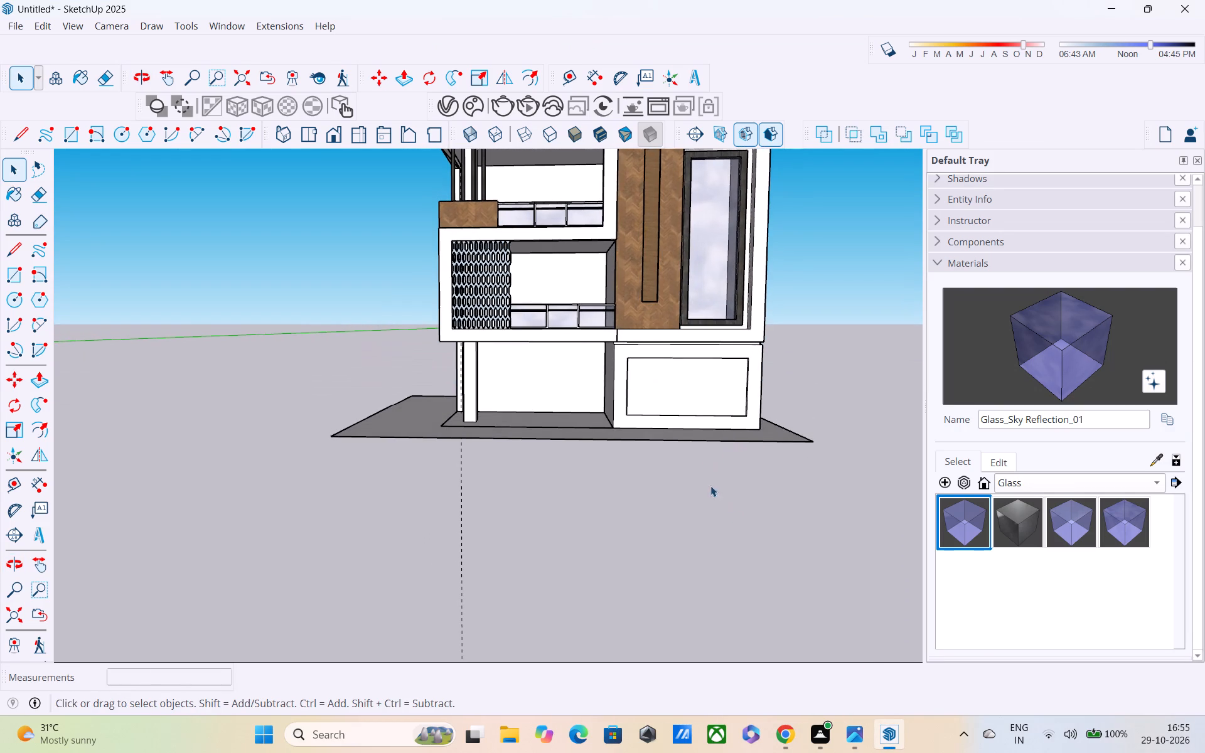
middle_drag(705, 483, 610, 482)
scroll(667, 365, down, 4)
middle_drag(695, 380, 698, 419)
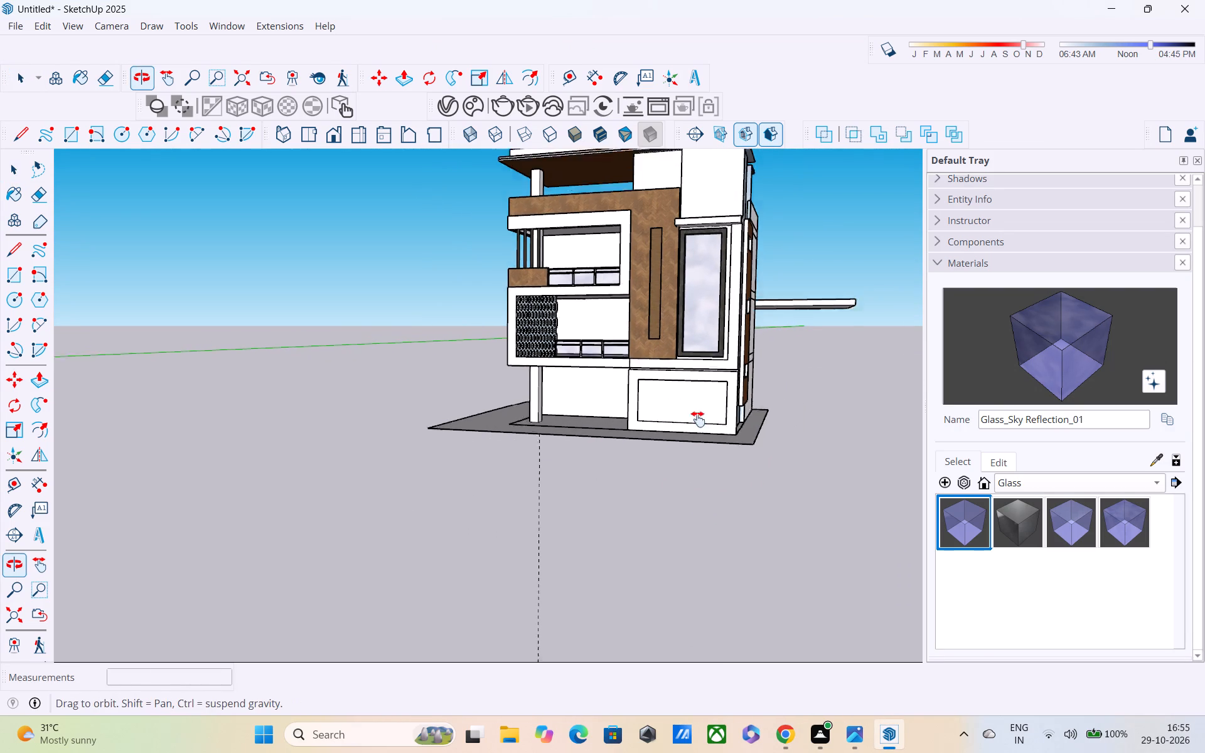
middle_drag(698, 419, 700, 531)
middle_drag(710, 400, 591, 402)
key(space)
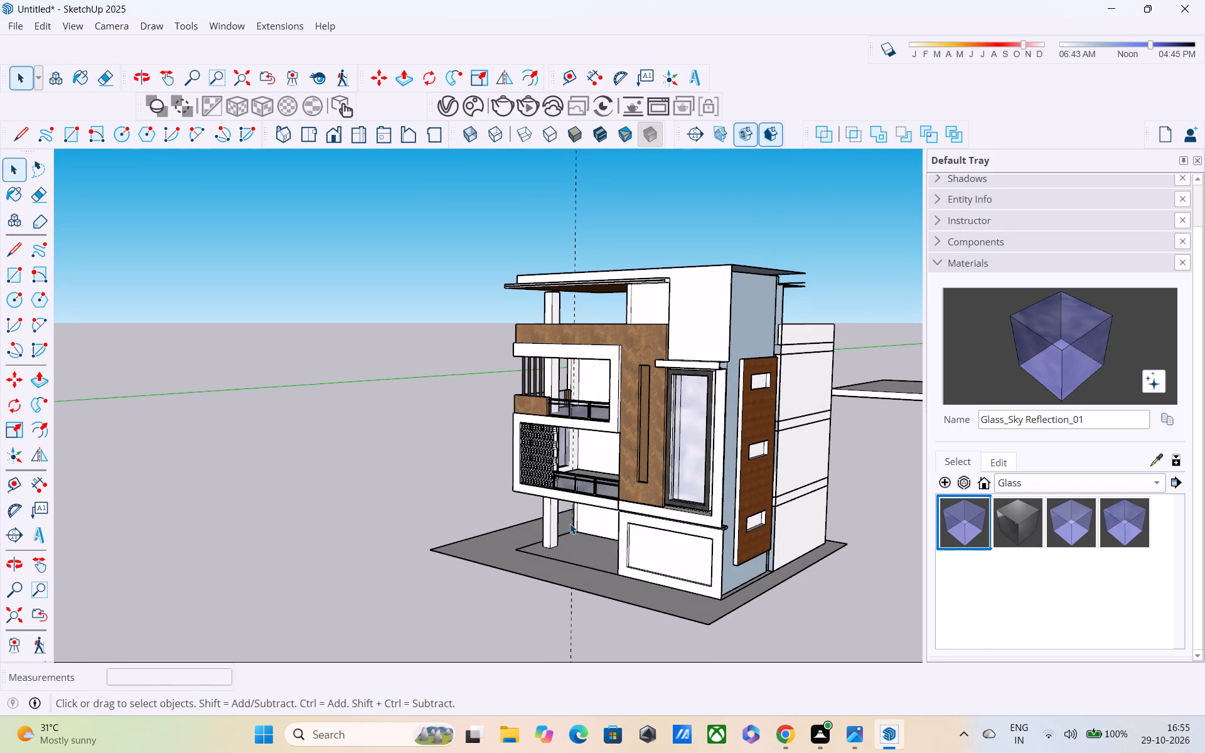
shift+middle_drag(570, 523, 585, 386)
scroll(564, 441, down, 3)
middle_drag(565, 476, 1091, 483)
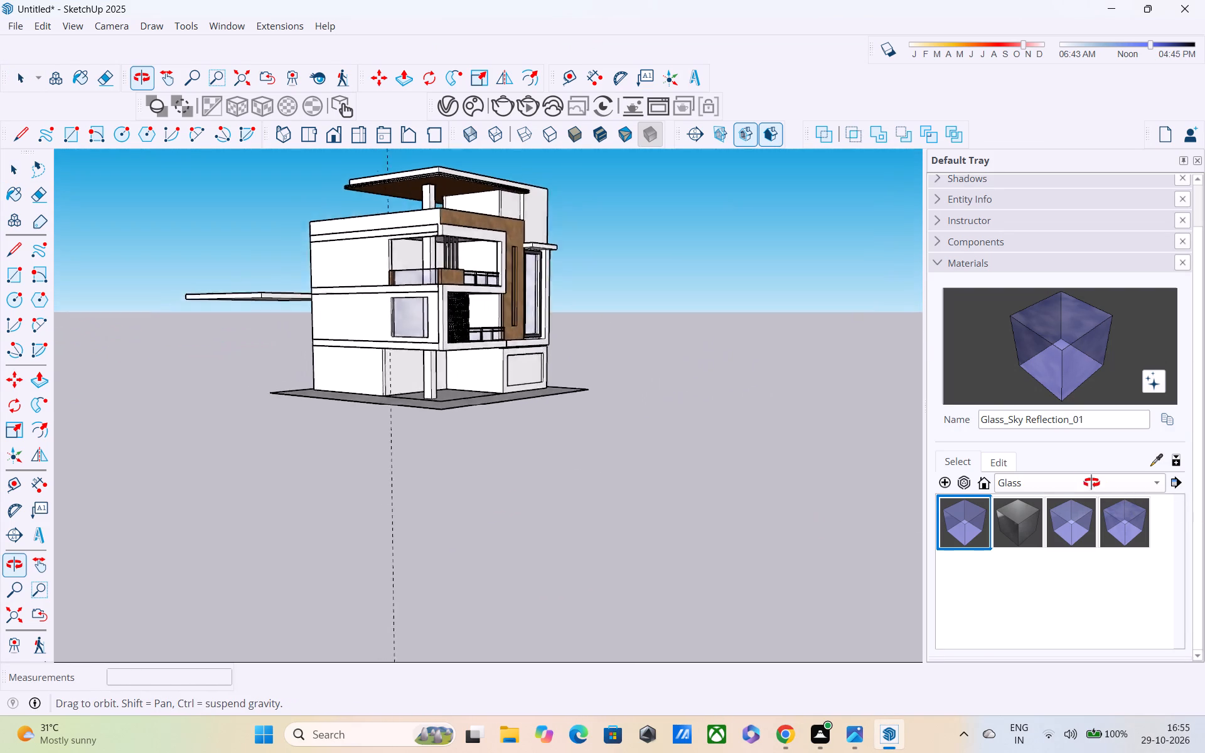
middle_drag(1091, 483, 786, 471)
scroll(764, 466, down, 1)
shift+middle_drag(754, 446, 750, 429)
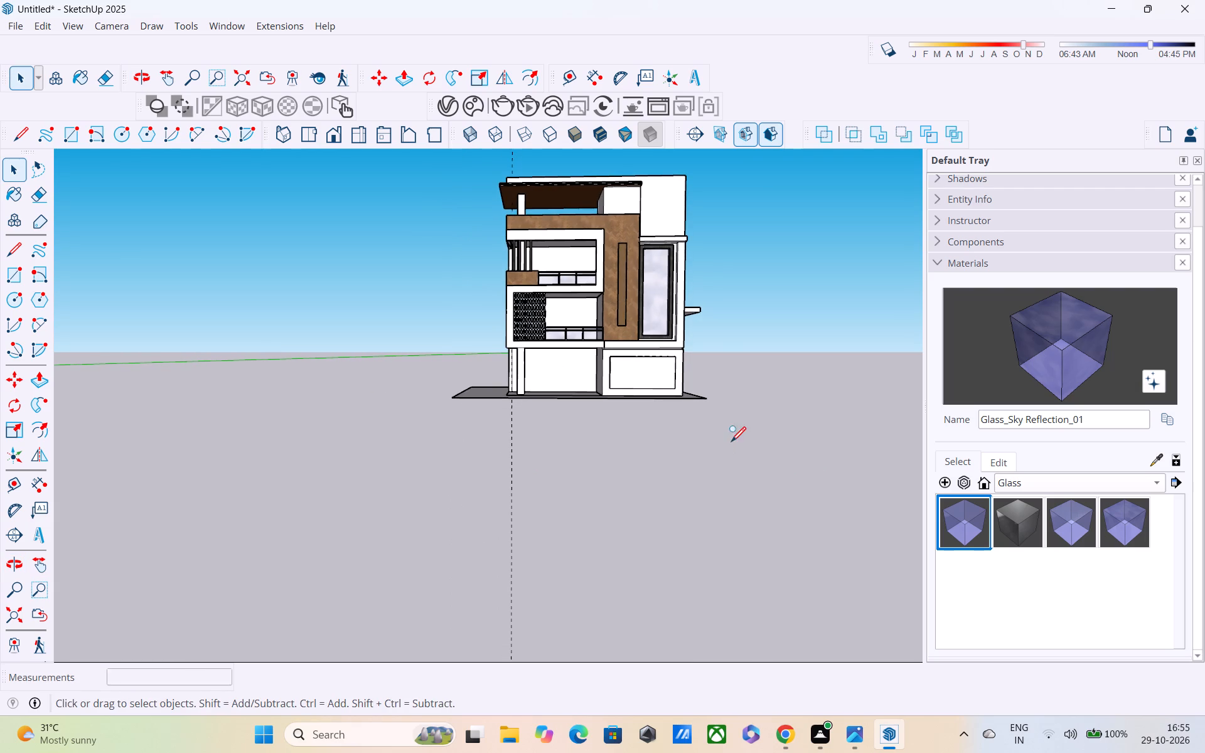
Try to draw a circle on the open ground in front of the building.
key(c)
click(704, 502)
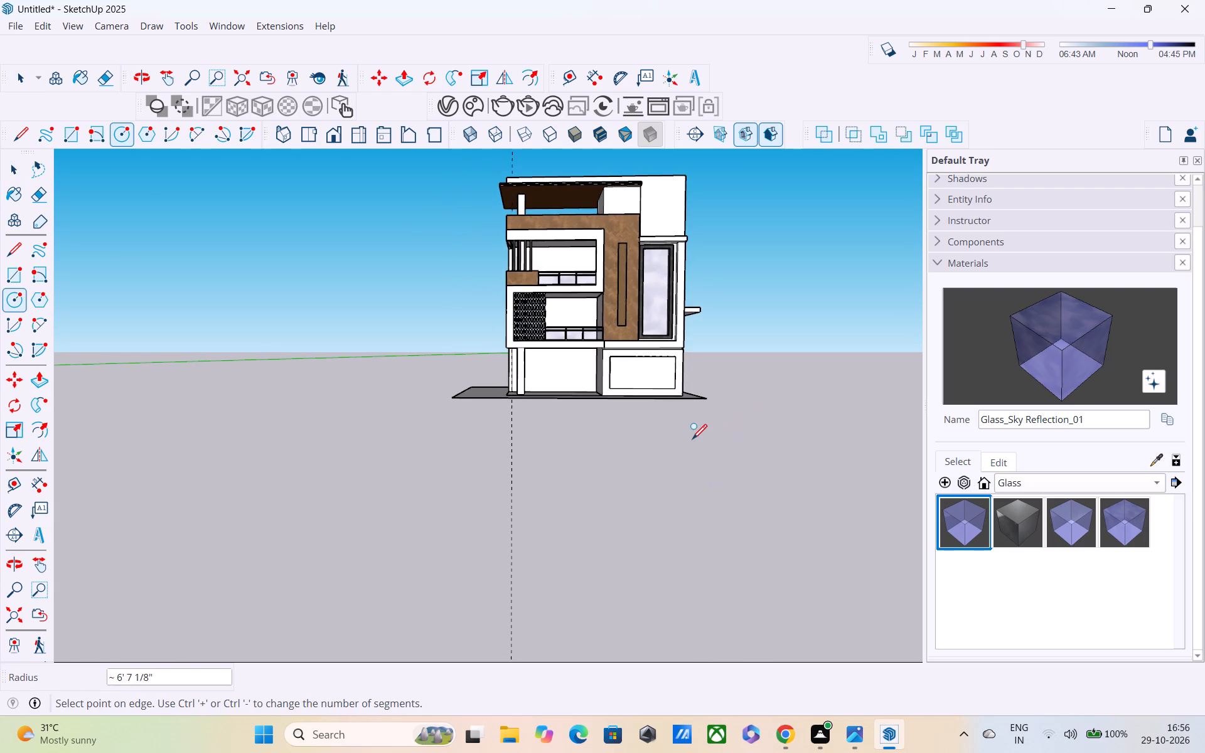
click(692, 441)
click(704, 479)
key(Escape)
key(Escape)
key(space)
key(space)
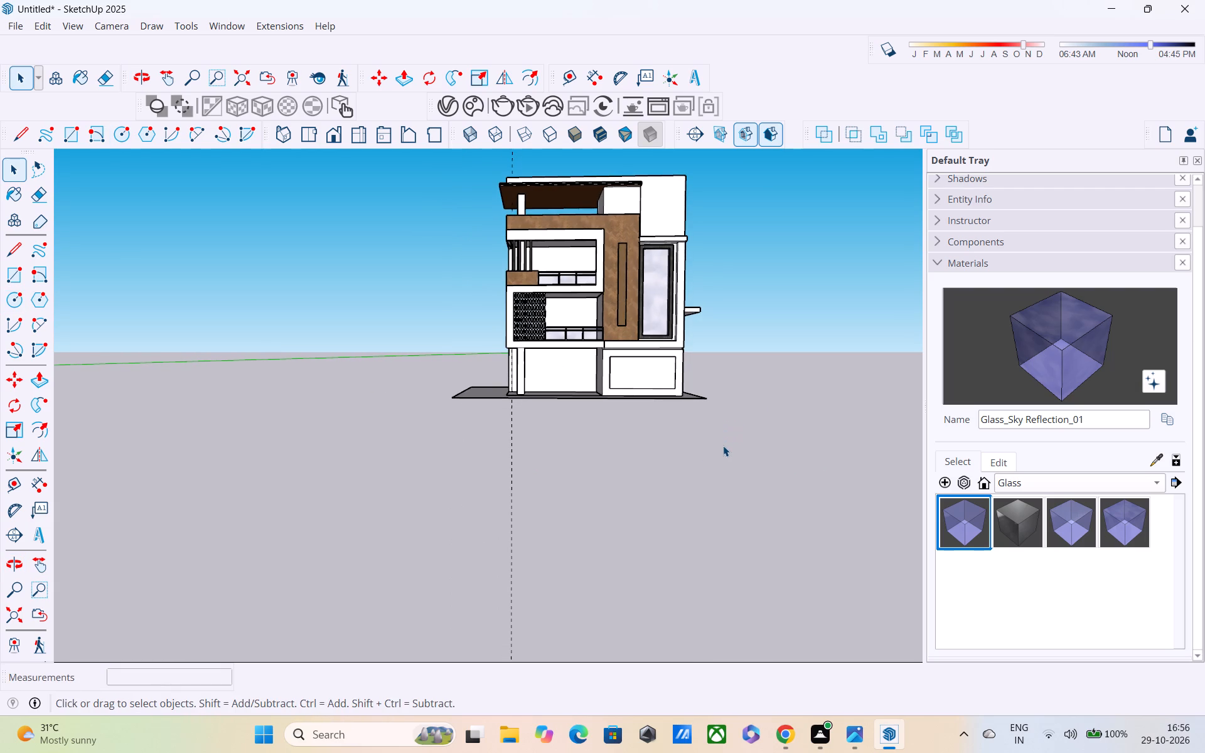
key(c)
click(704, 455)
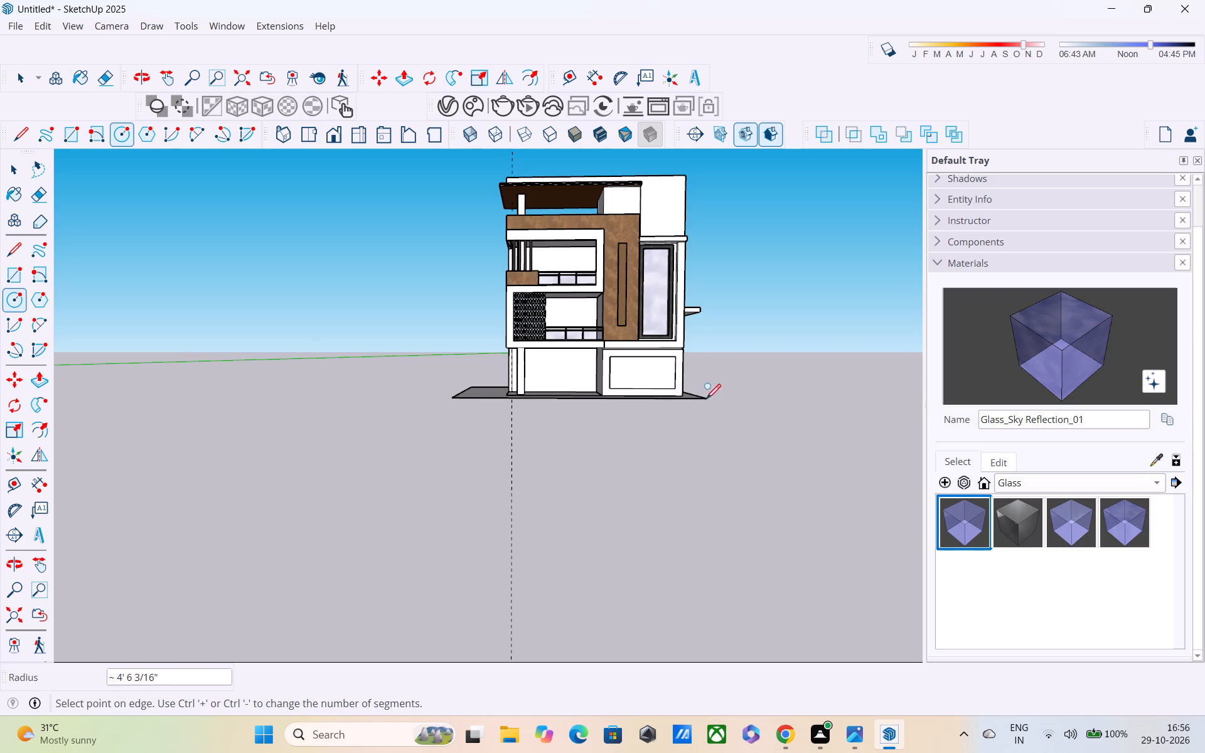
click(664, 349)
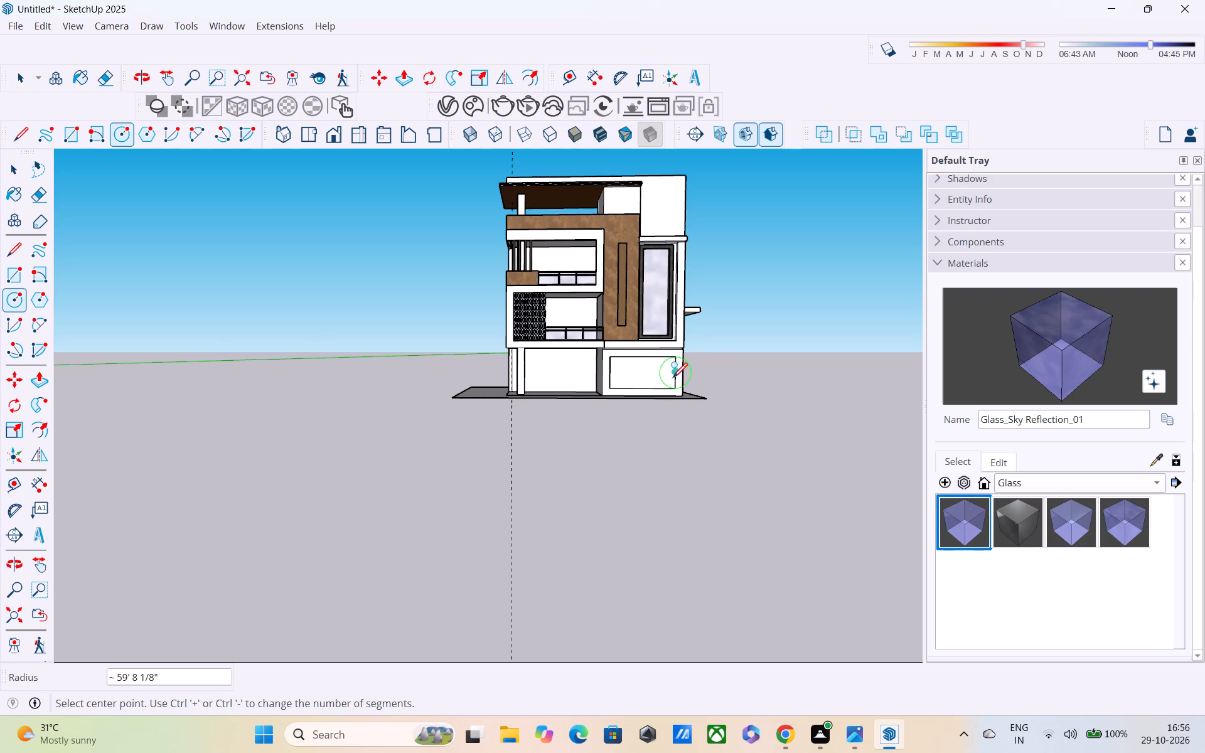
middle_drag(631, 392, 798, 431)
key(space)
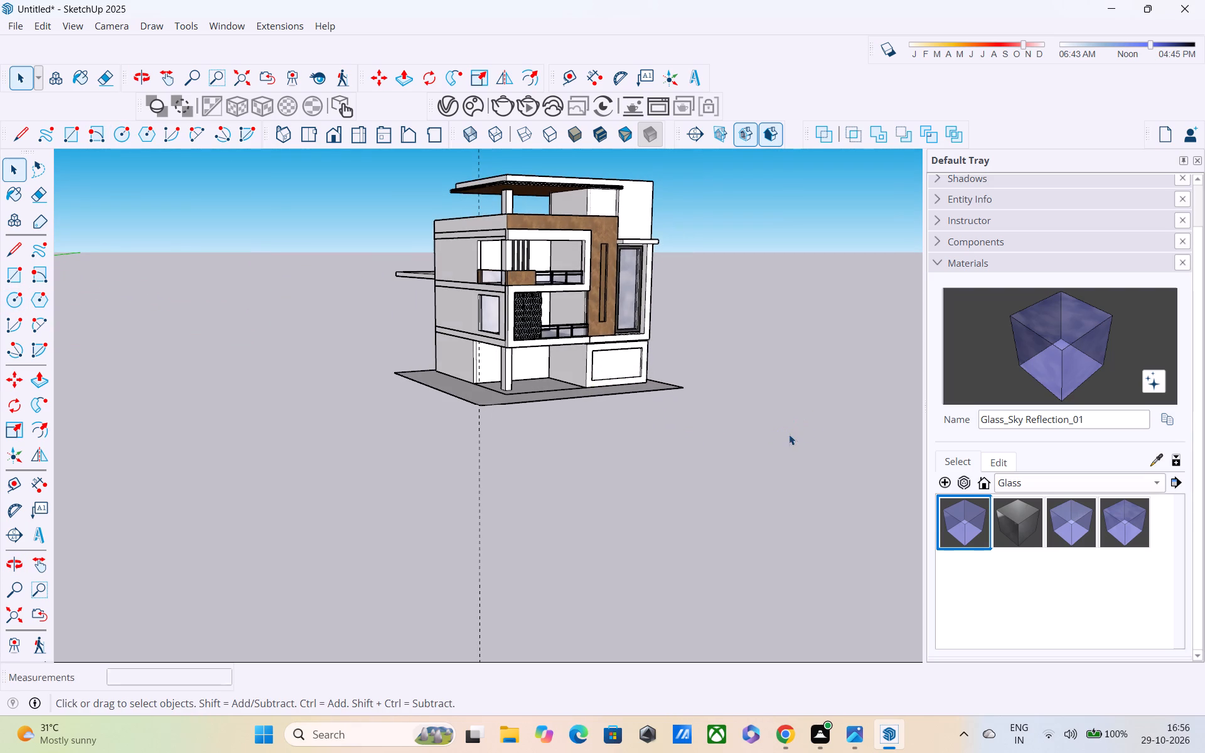
Draw a rectangle on the ground in front of the building and push/pull it into a box about 9' 4" high.
key(r)
click(692, 445)
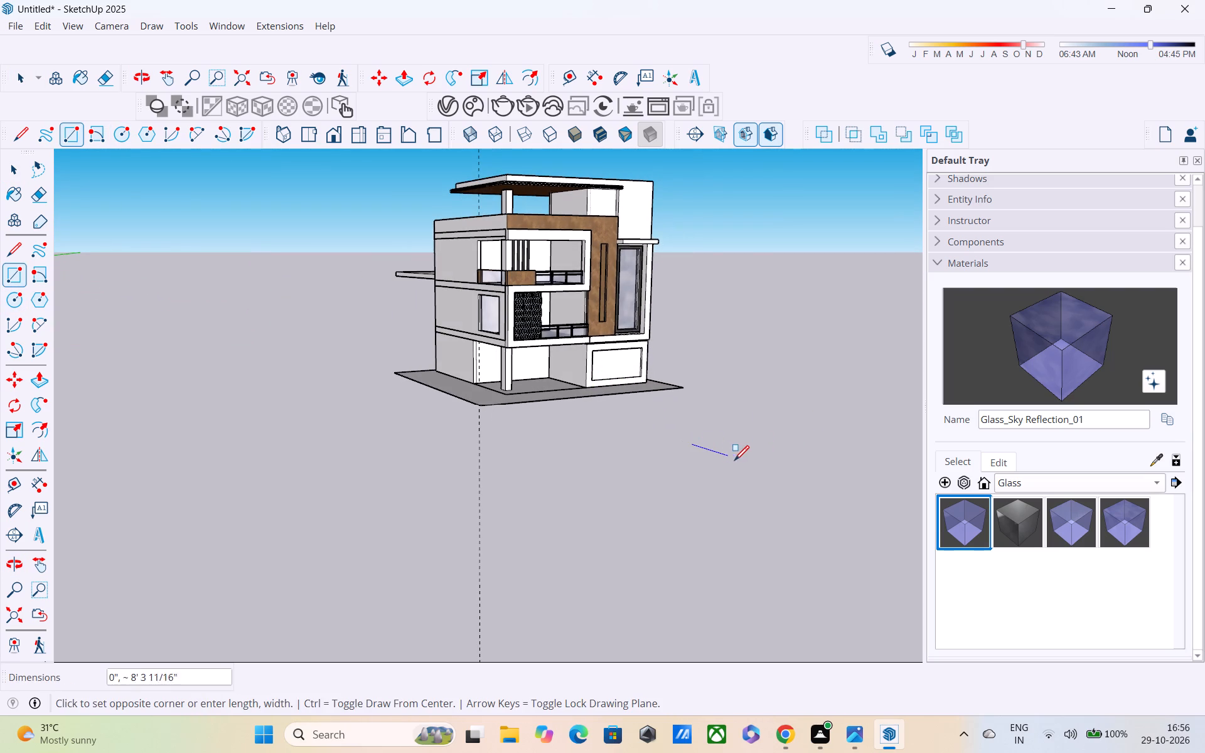
click(776, 448)
key(space)
key(p)
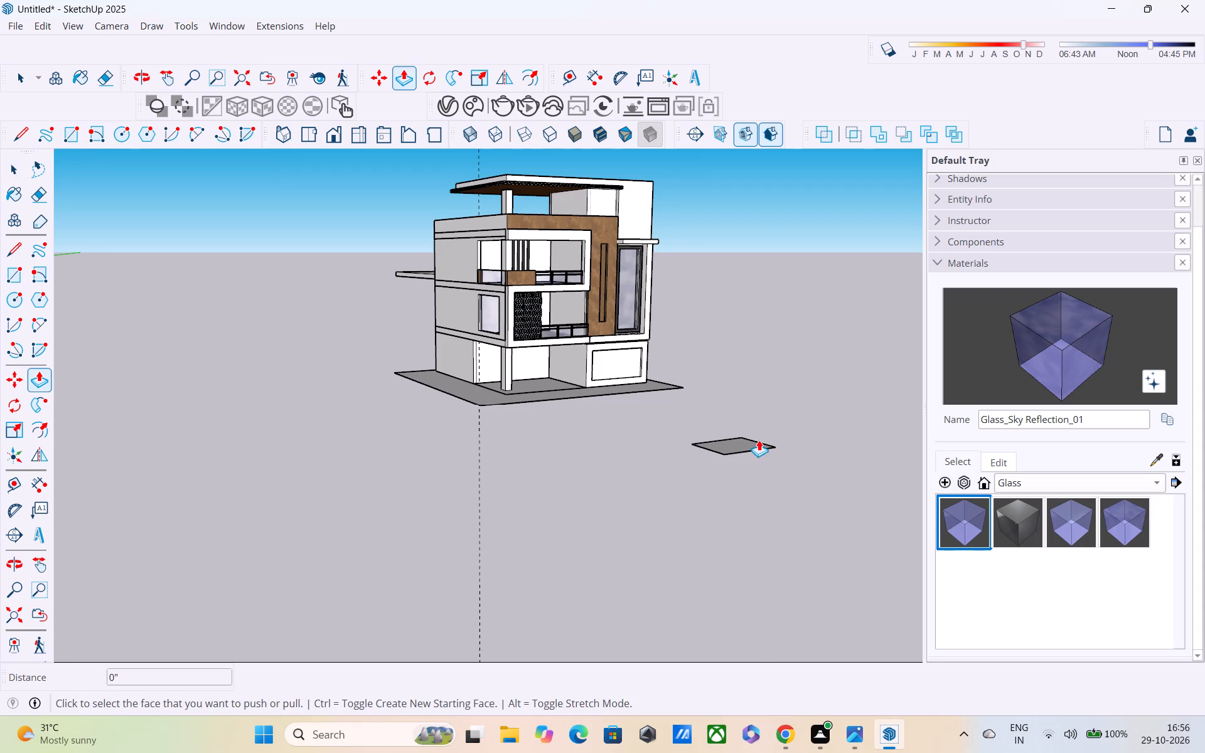
click(739, 443)
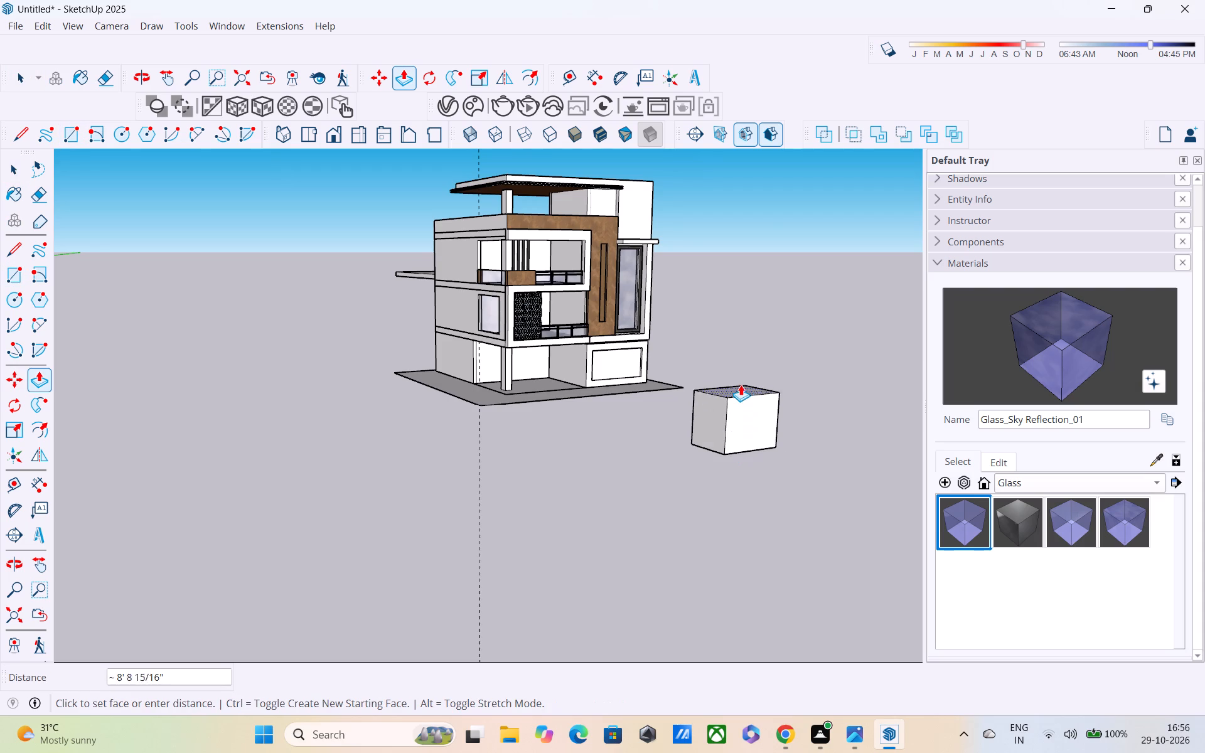
click(741, 384)
Draw a small 24-sided circle near the middle of the box's front face.
middle_drag(792, 538, 723, 478)
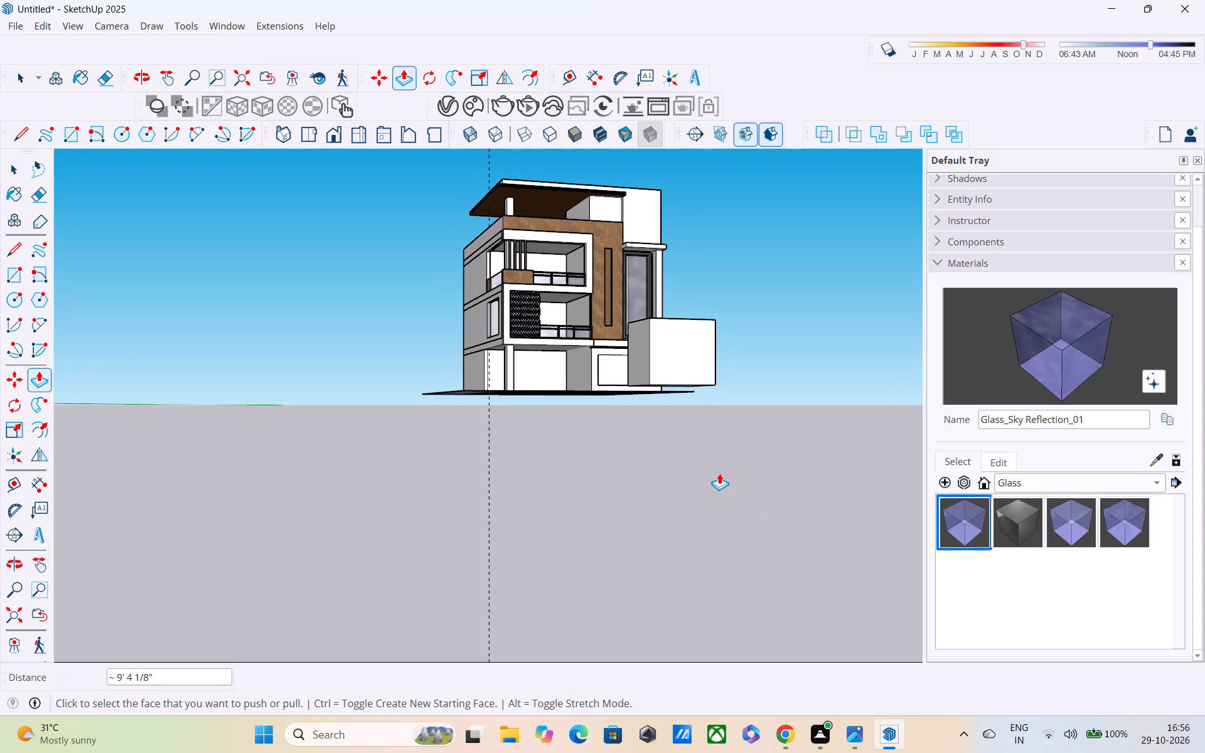
key(c)
click(683, 348)
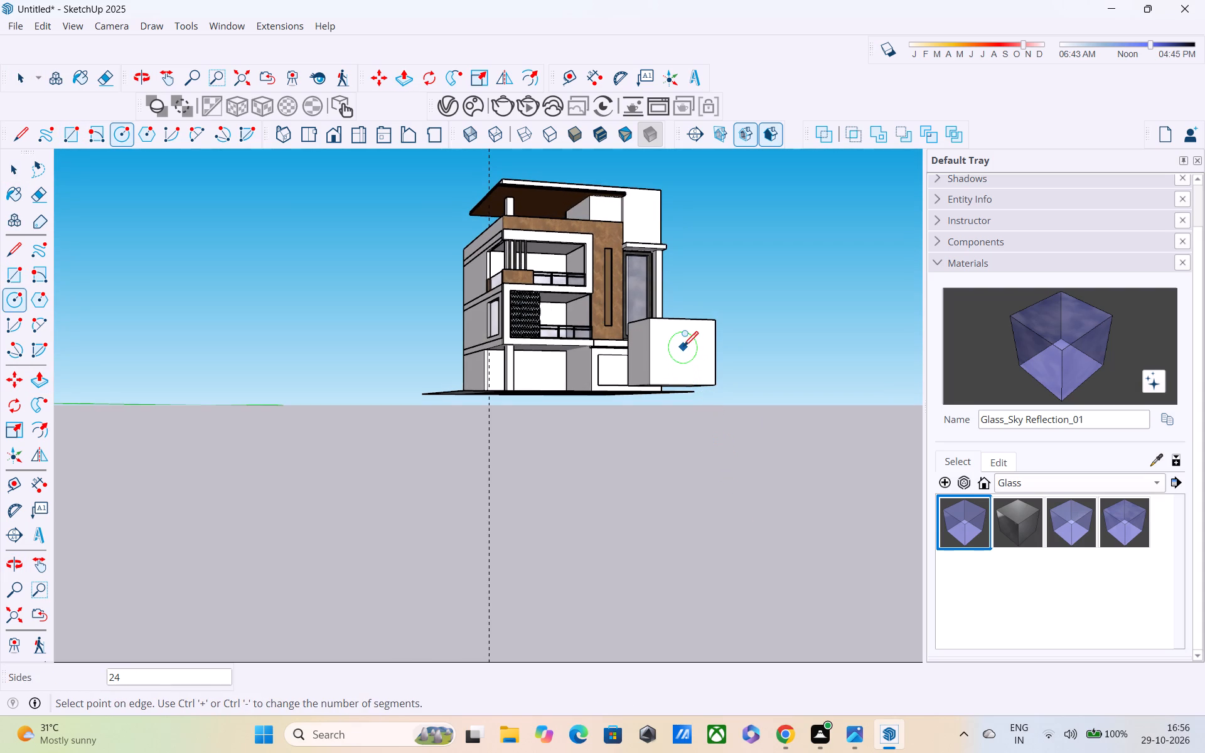
click(695, 358)
key(space)
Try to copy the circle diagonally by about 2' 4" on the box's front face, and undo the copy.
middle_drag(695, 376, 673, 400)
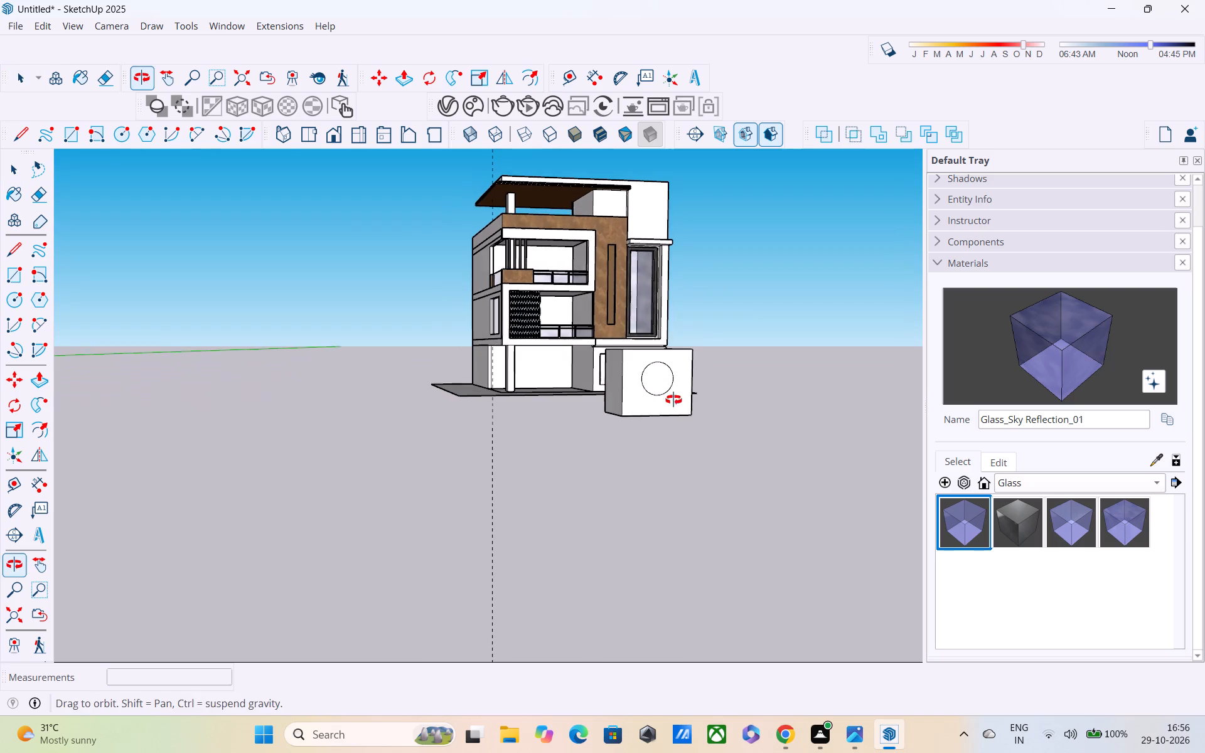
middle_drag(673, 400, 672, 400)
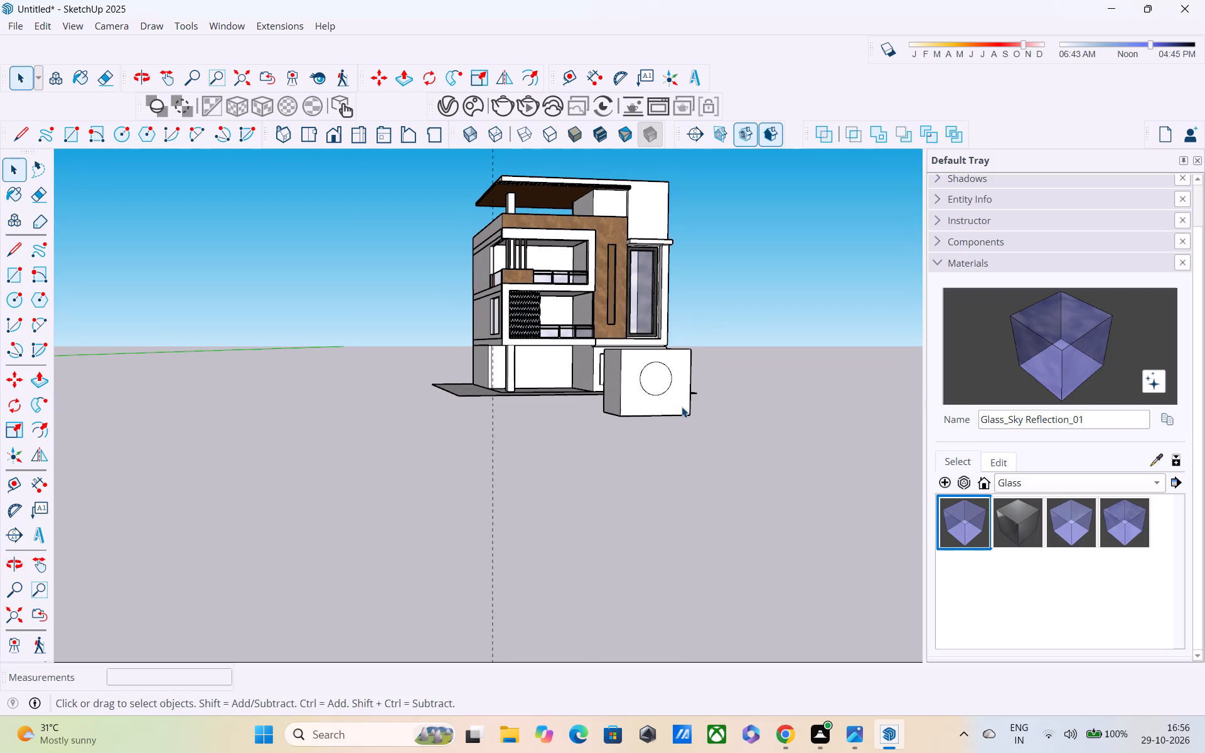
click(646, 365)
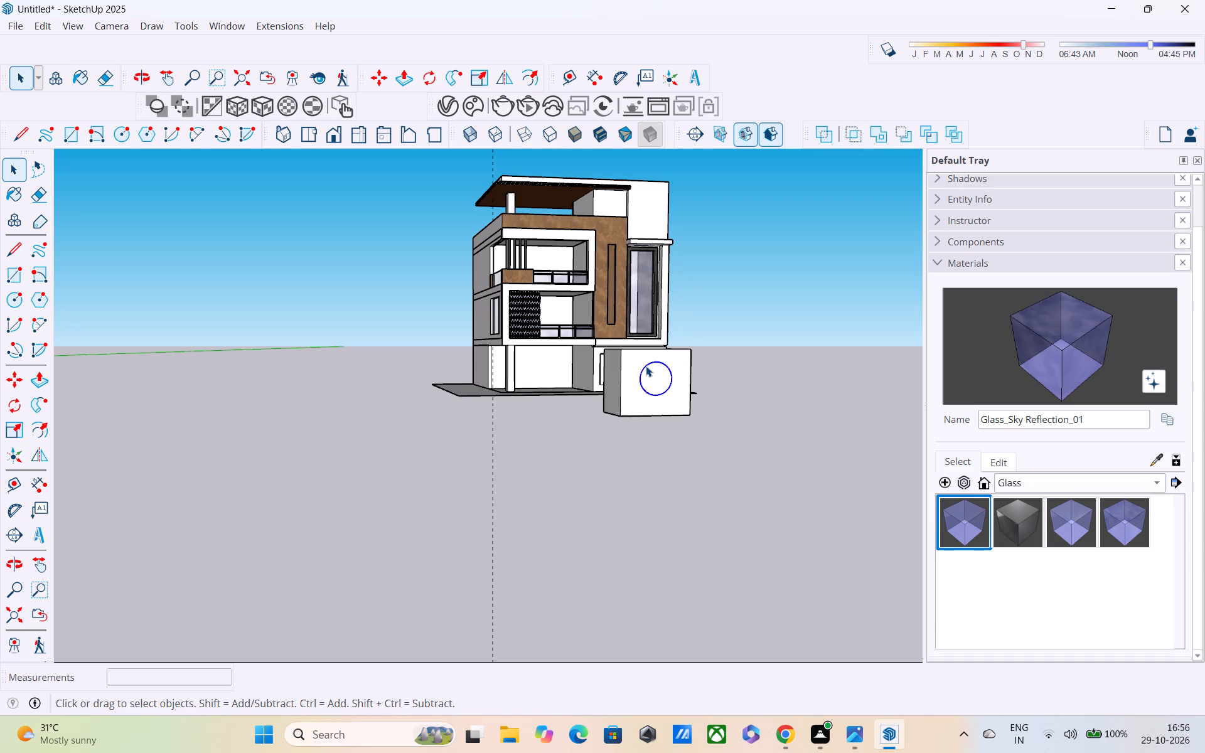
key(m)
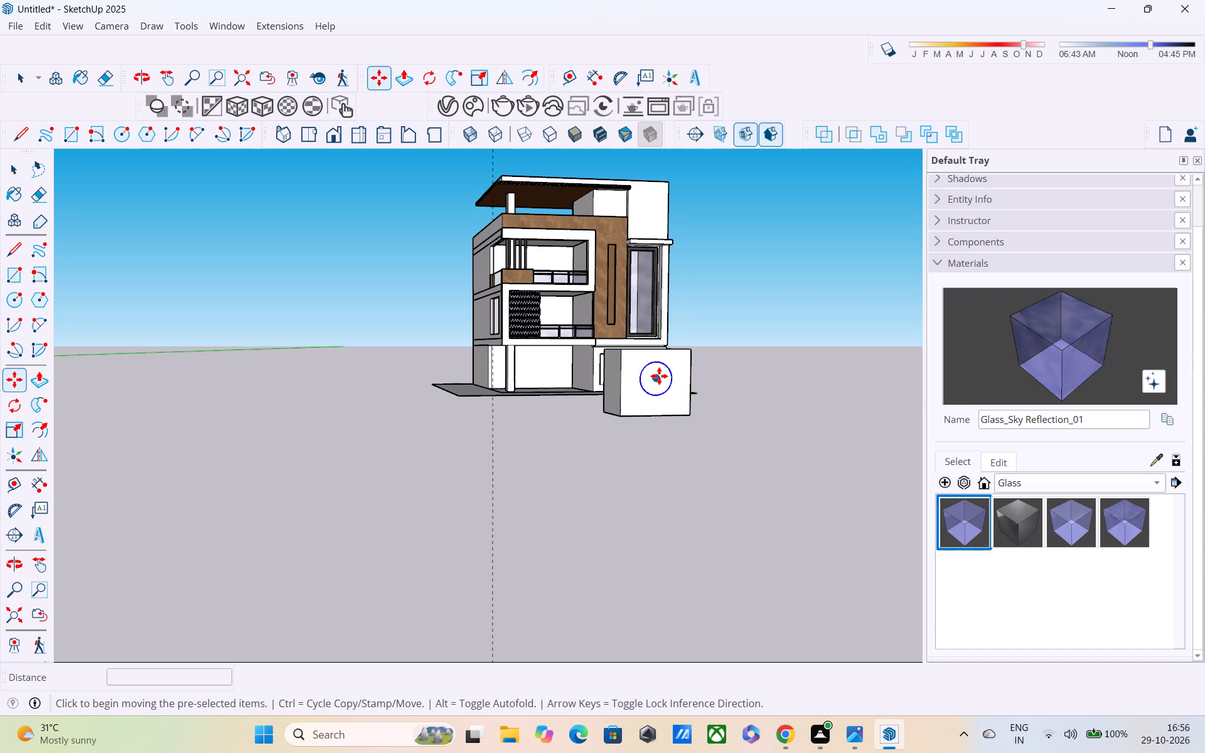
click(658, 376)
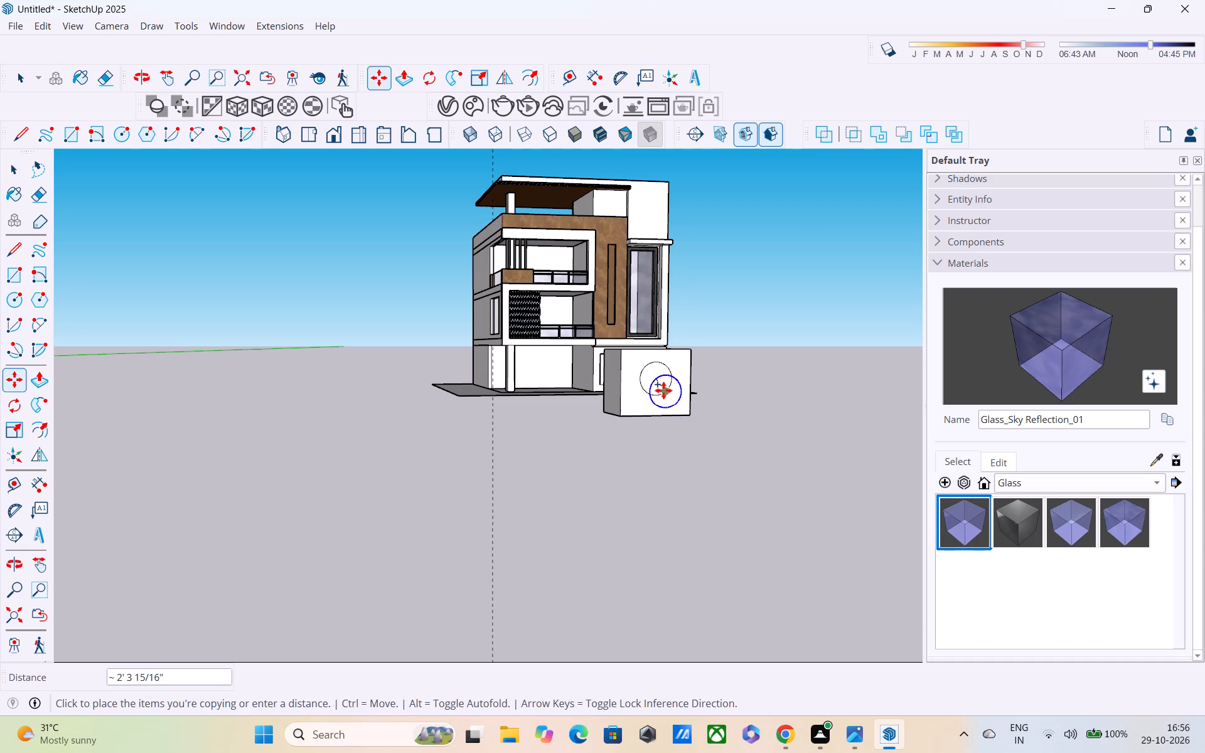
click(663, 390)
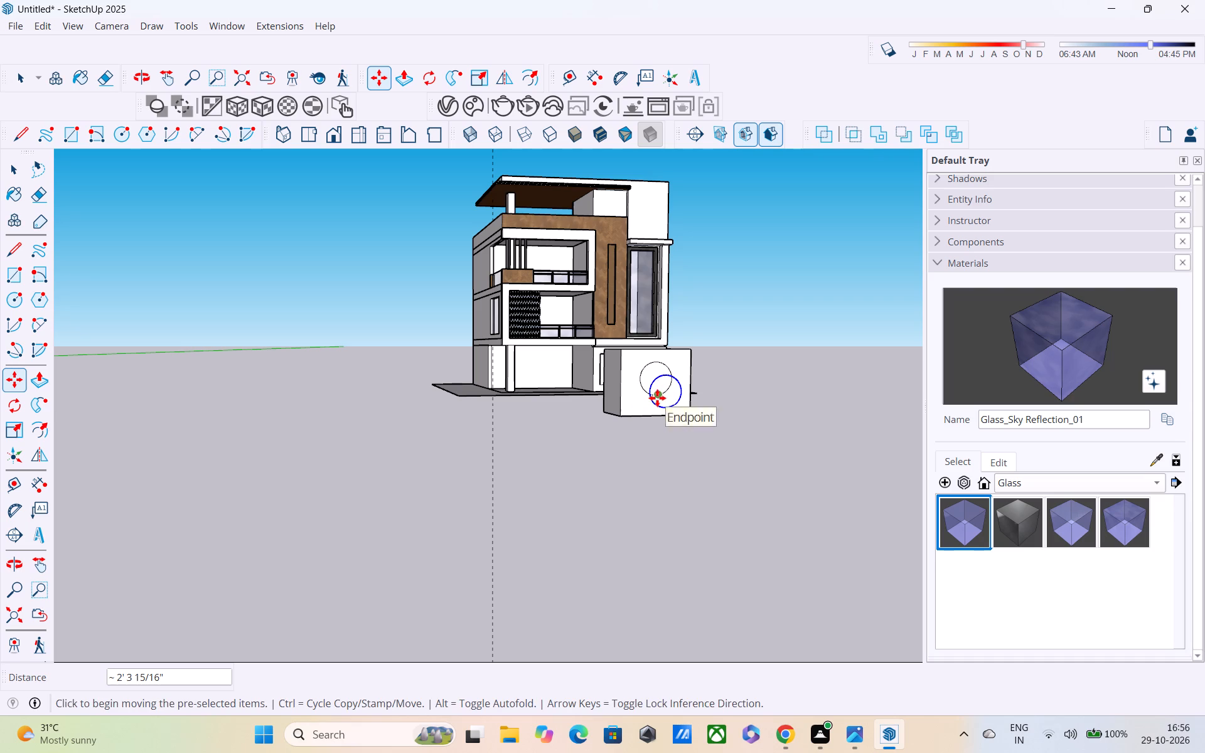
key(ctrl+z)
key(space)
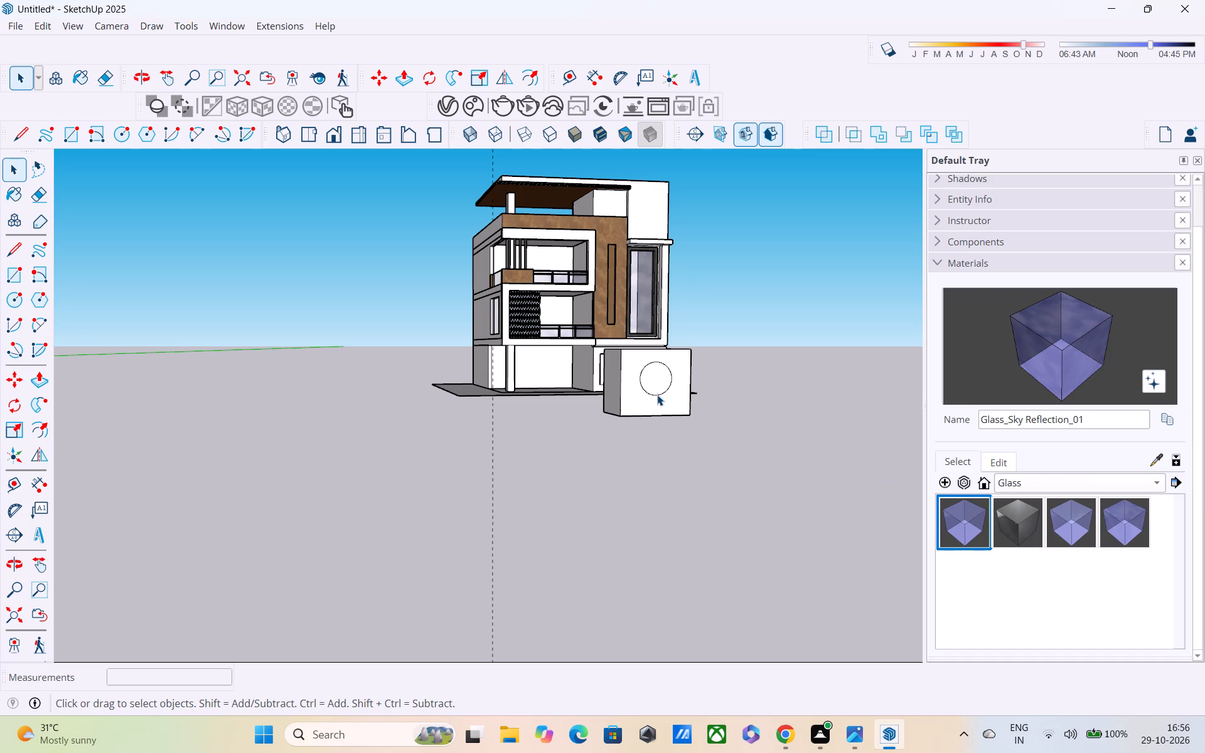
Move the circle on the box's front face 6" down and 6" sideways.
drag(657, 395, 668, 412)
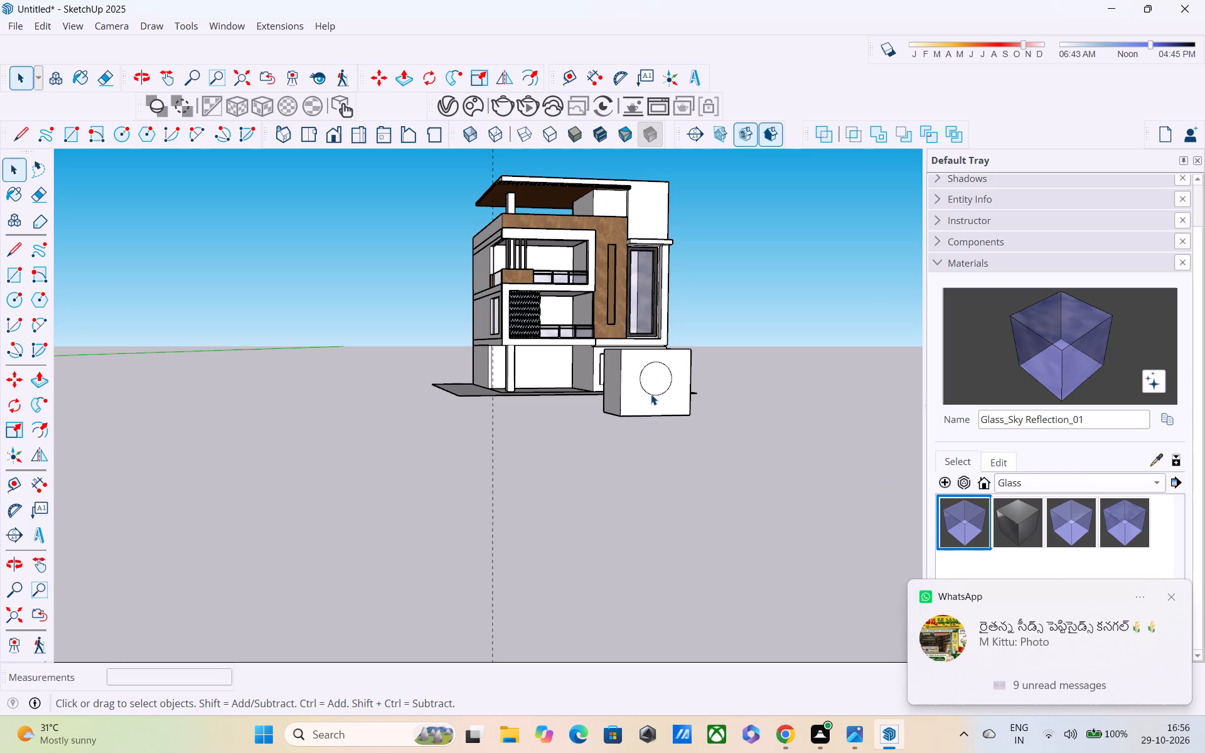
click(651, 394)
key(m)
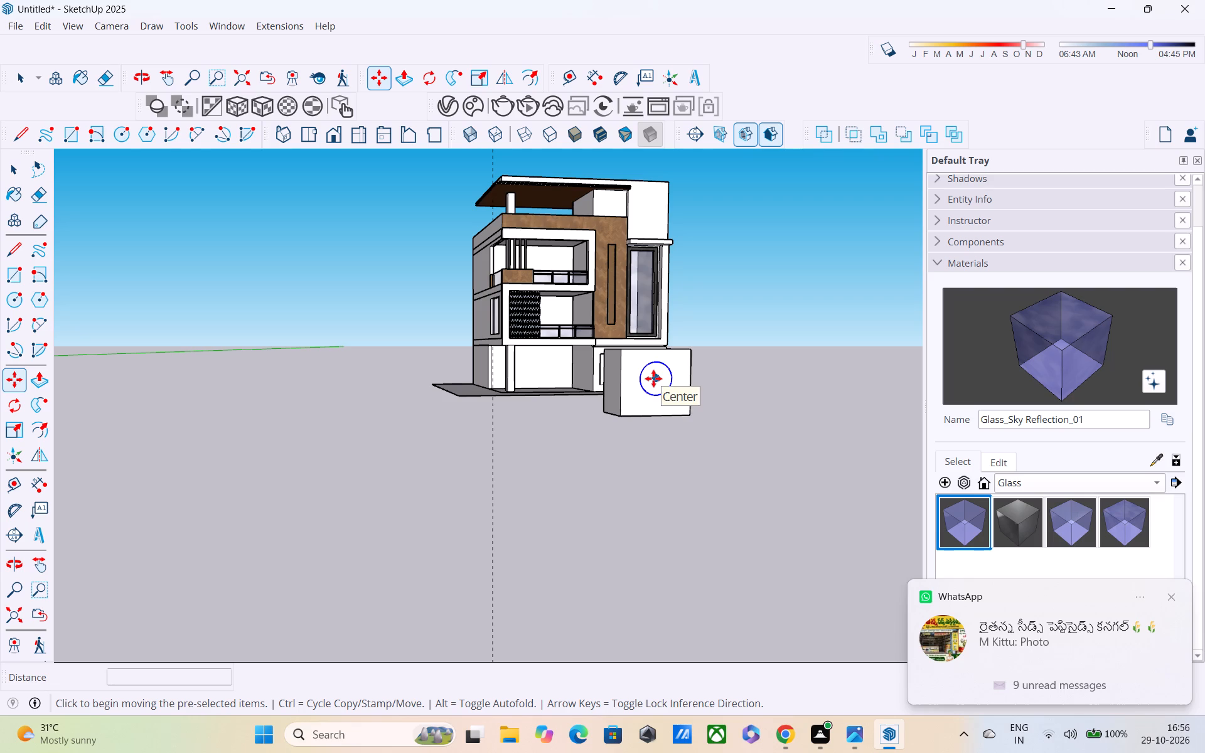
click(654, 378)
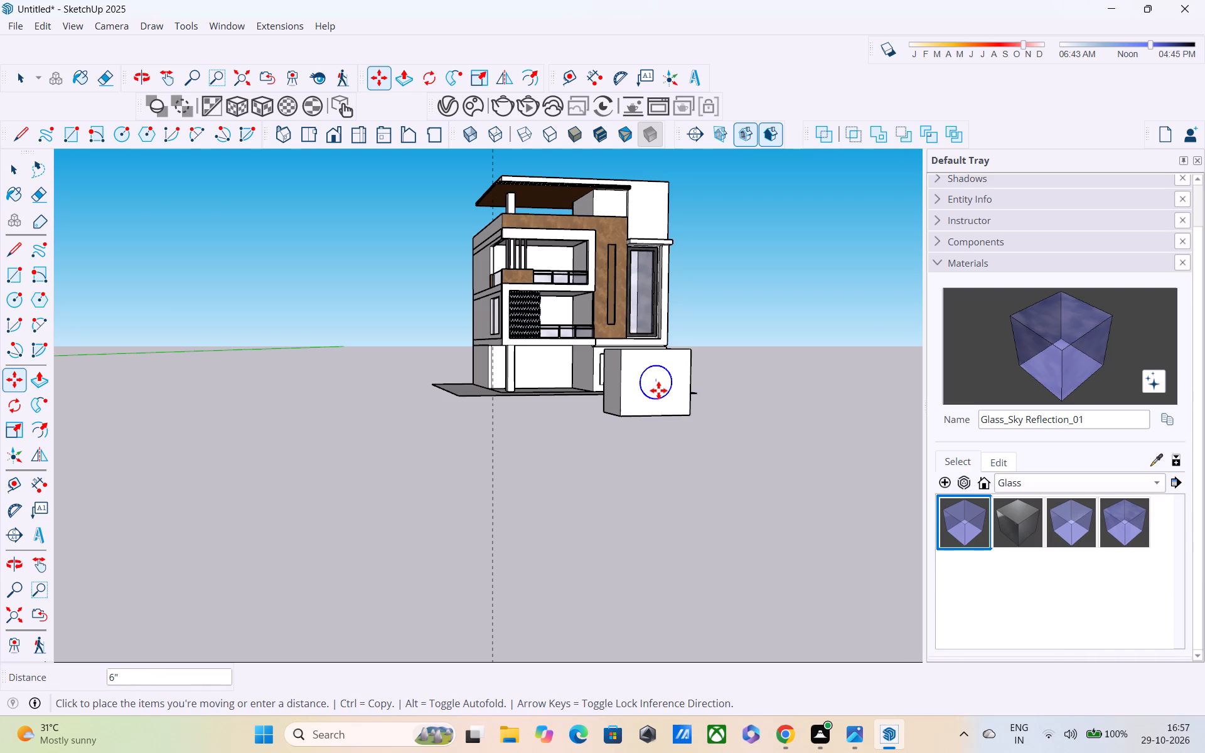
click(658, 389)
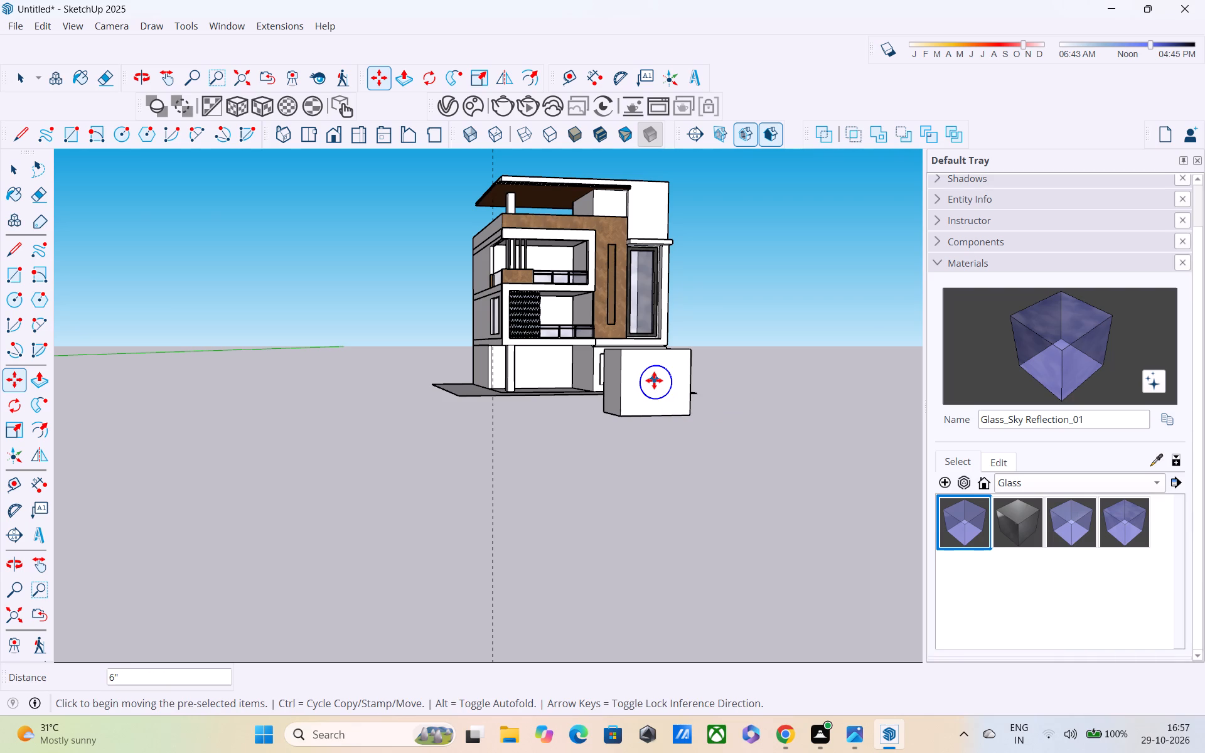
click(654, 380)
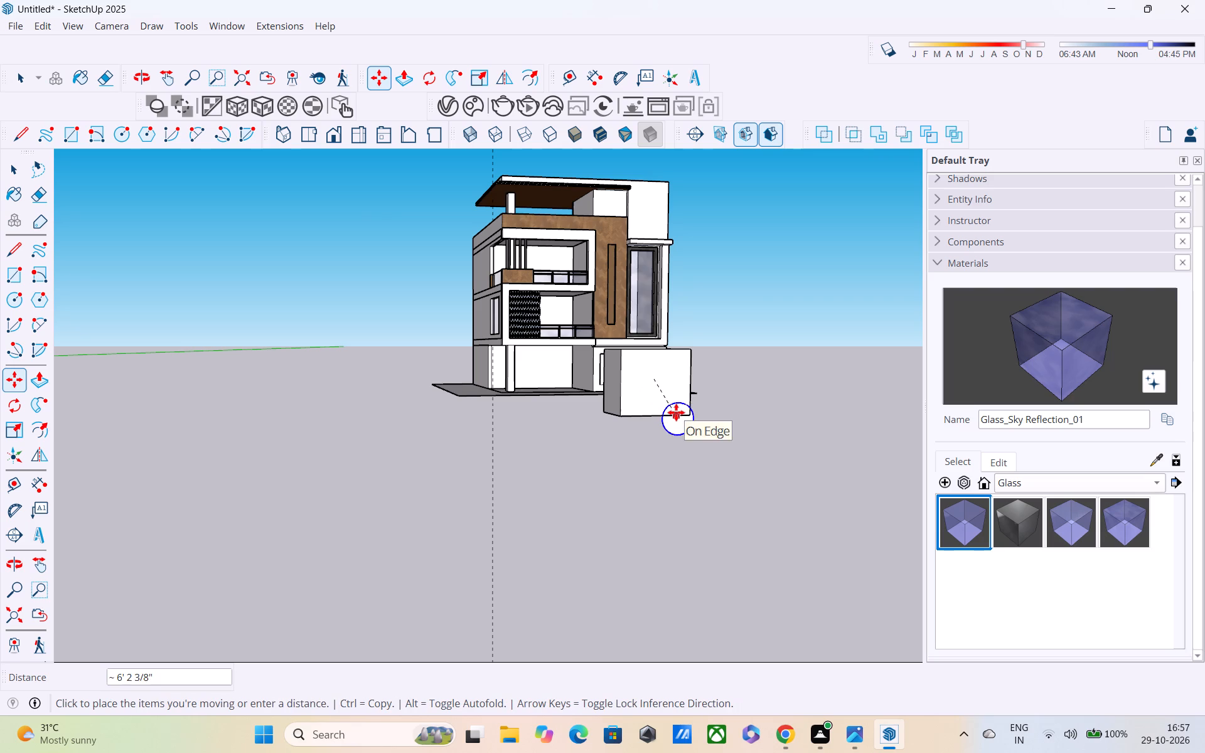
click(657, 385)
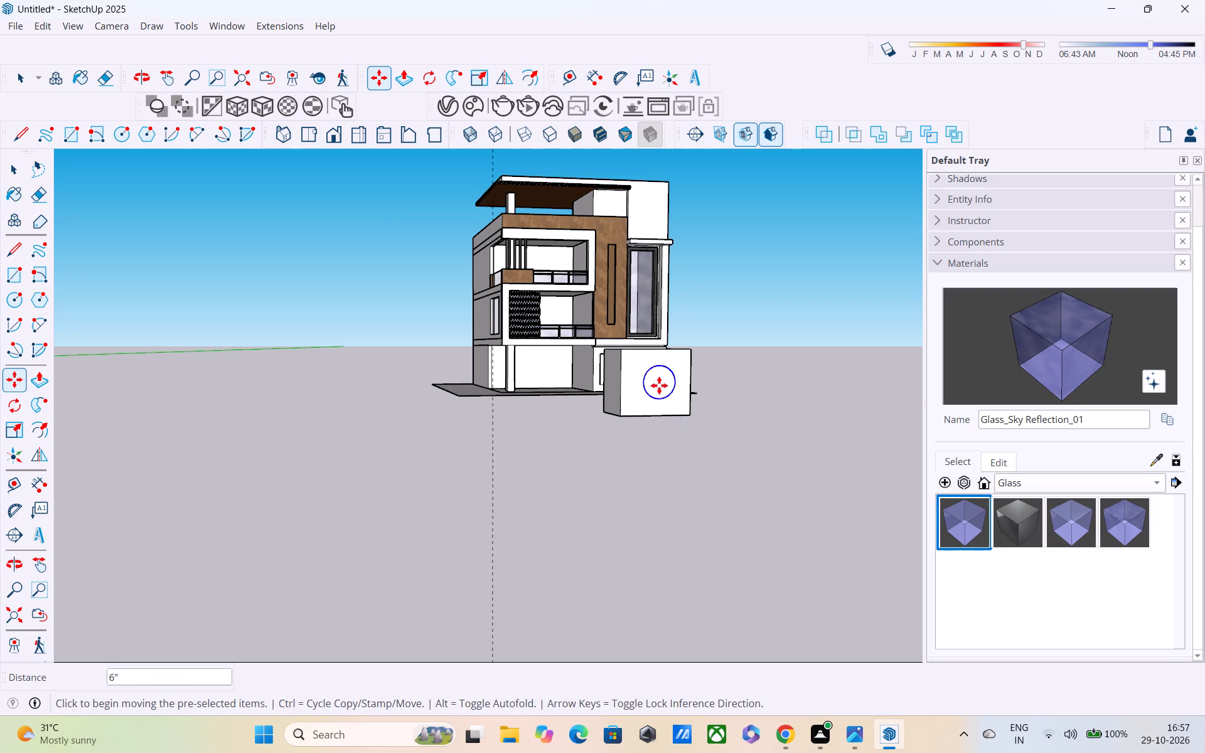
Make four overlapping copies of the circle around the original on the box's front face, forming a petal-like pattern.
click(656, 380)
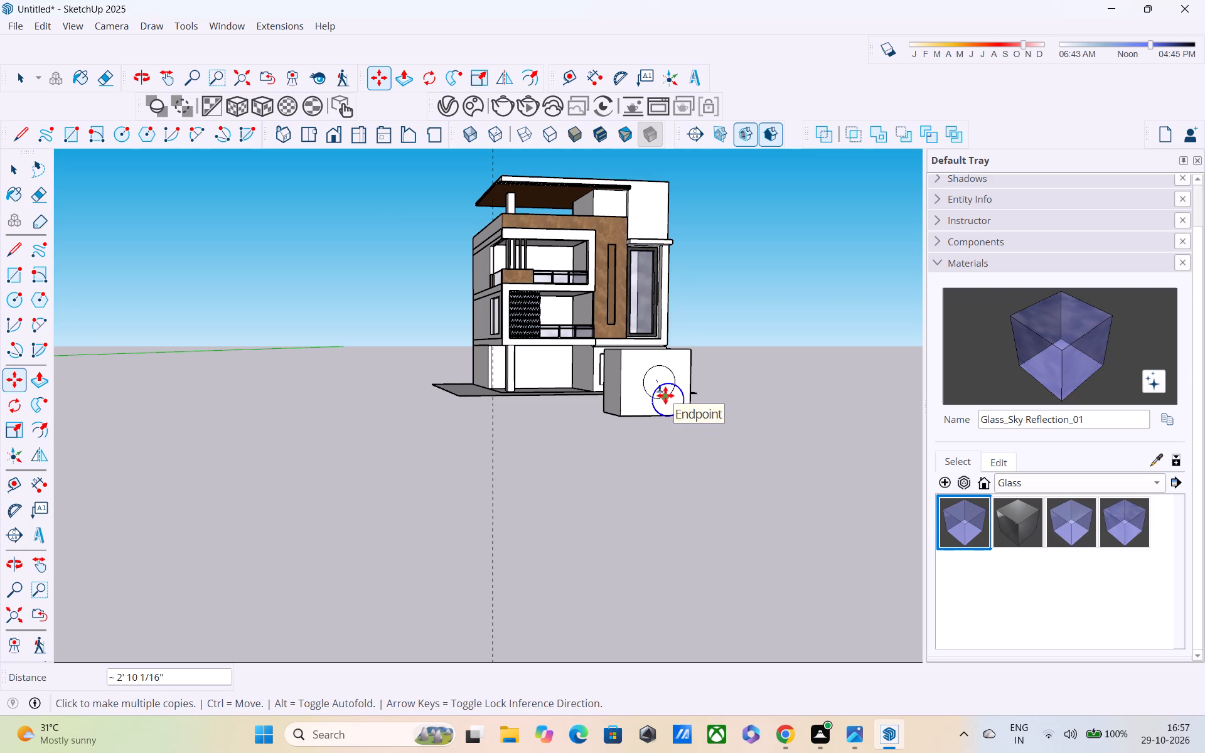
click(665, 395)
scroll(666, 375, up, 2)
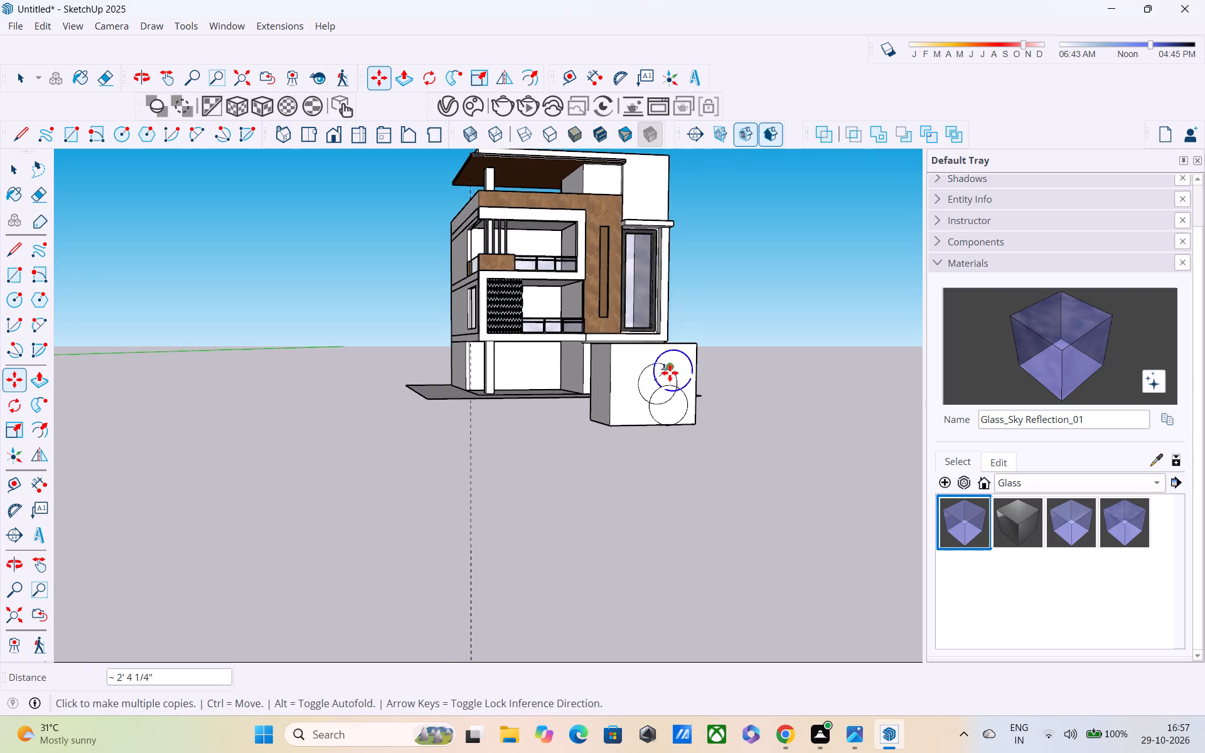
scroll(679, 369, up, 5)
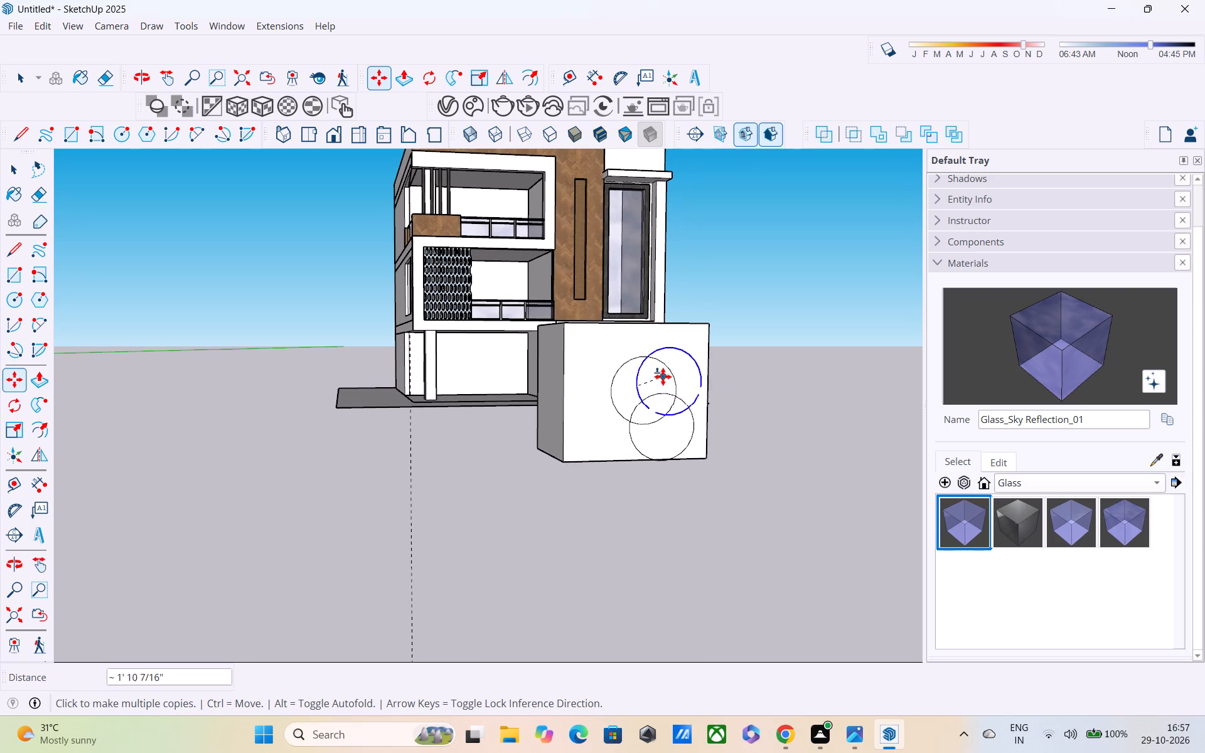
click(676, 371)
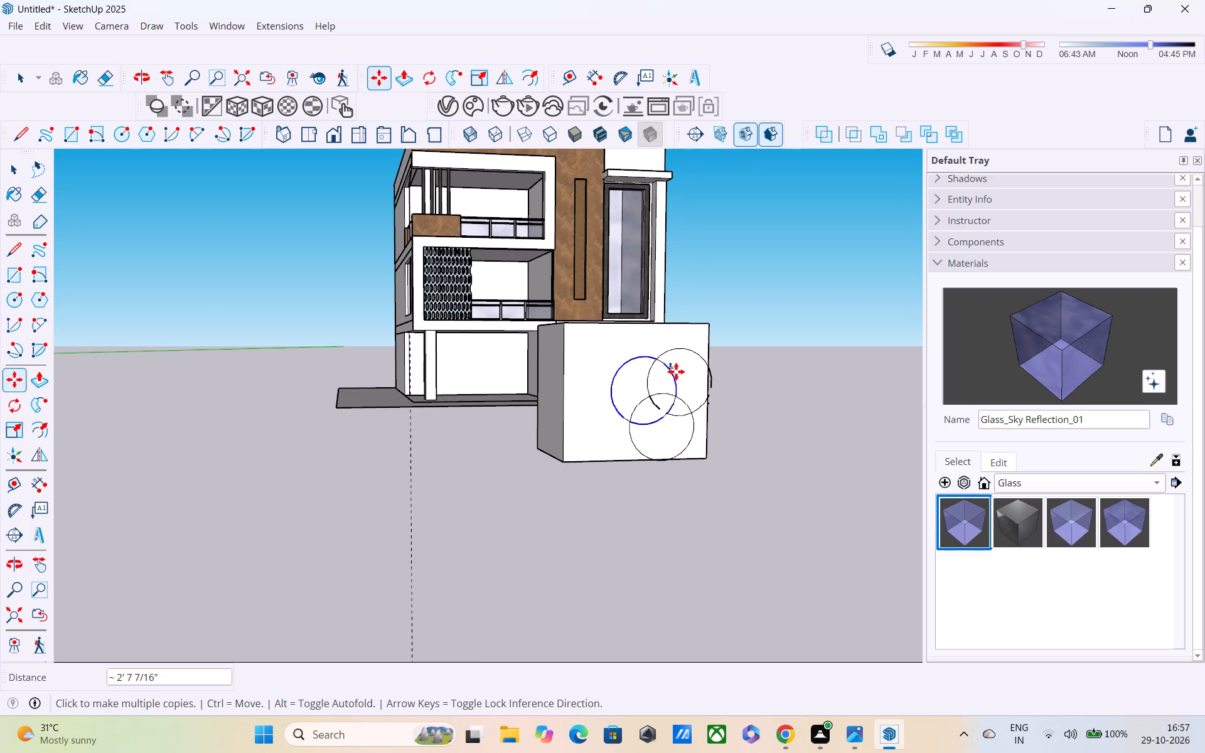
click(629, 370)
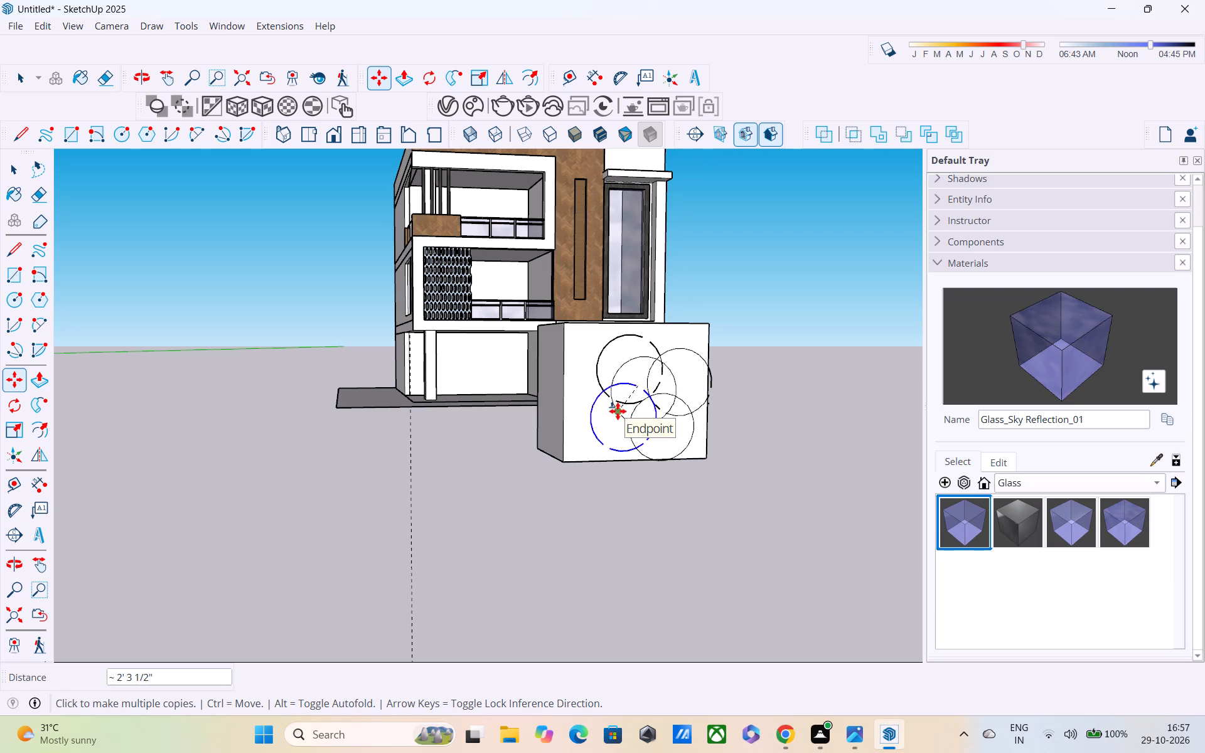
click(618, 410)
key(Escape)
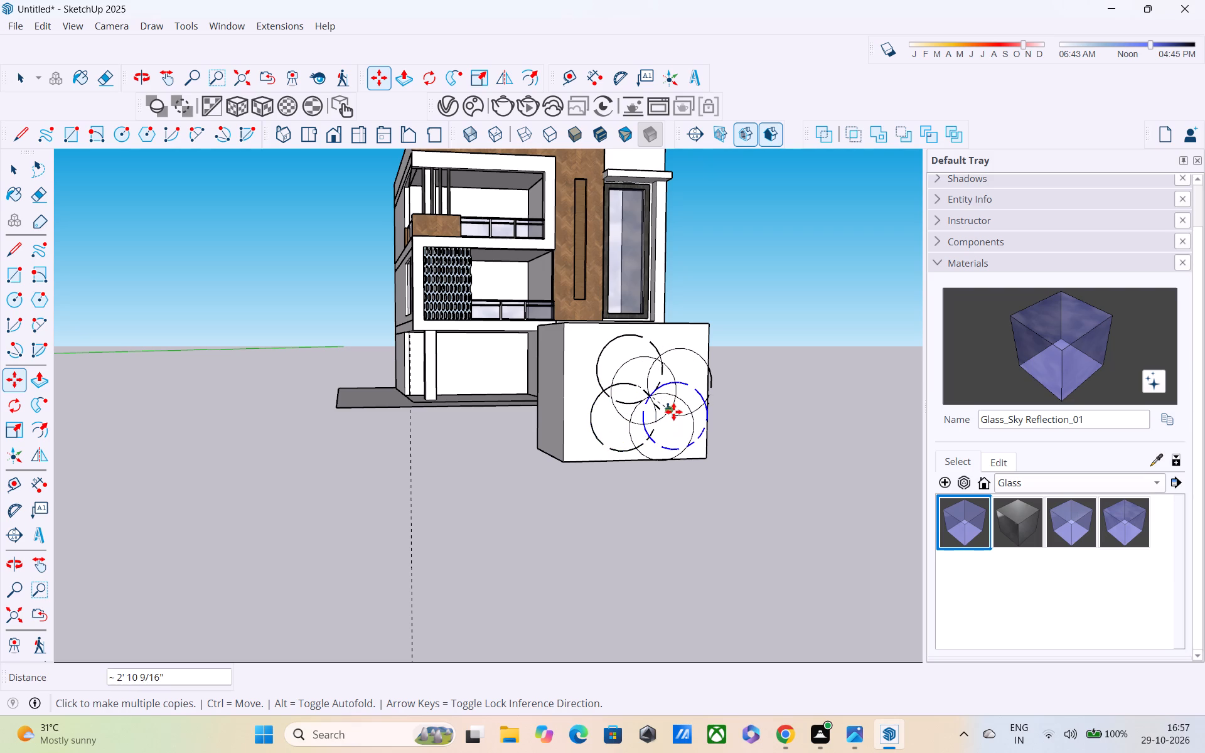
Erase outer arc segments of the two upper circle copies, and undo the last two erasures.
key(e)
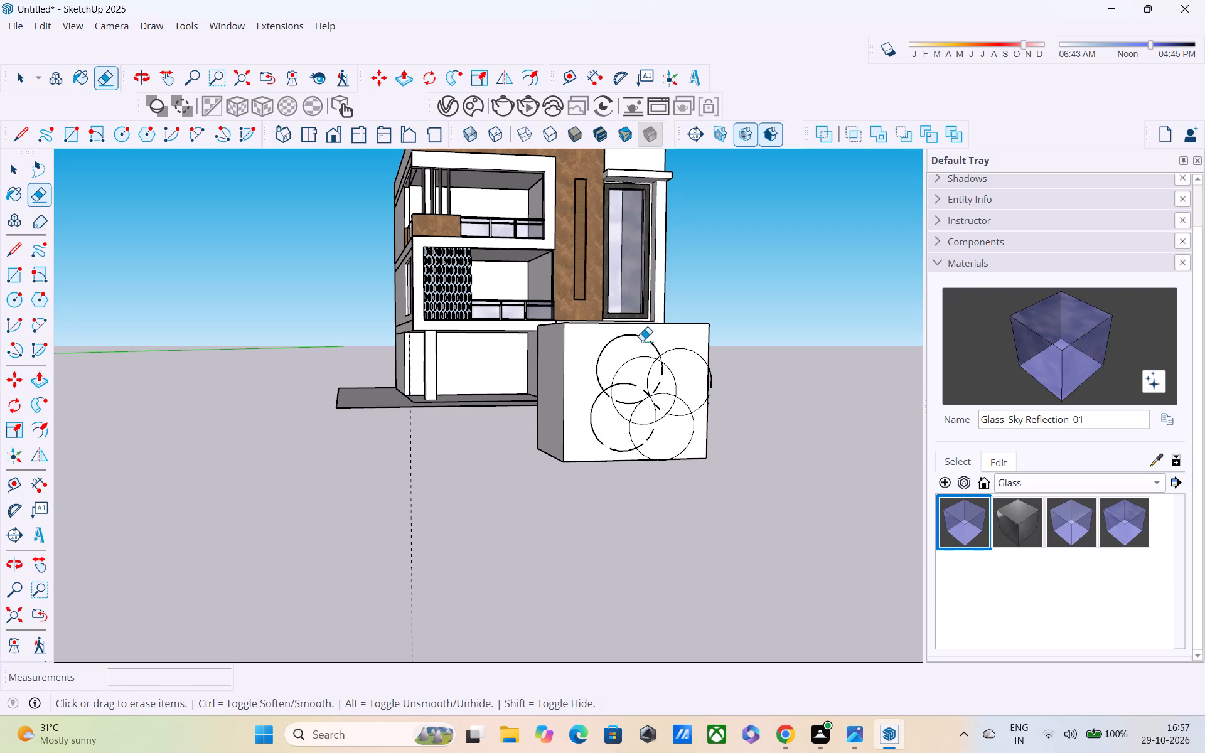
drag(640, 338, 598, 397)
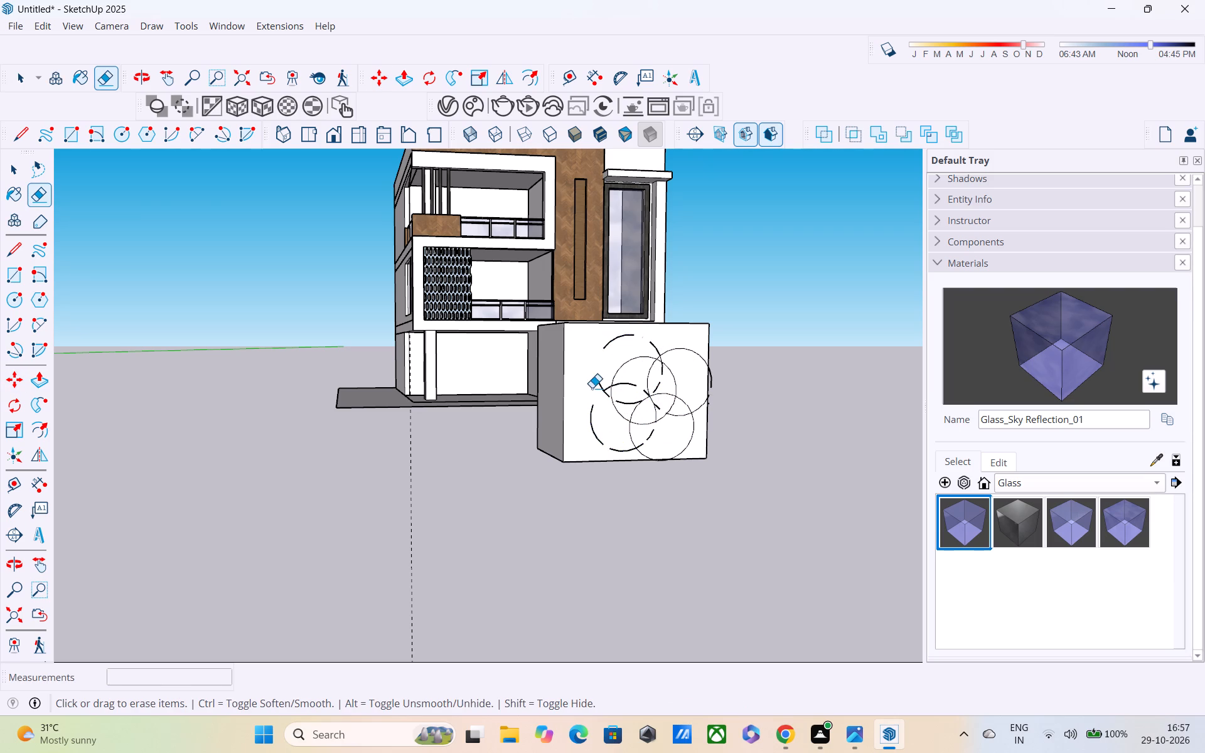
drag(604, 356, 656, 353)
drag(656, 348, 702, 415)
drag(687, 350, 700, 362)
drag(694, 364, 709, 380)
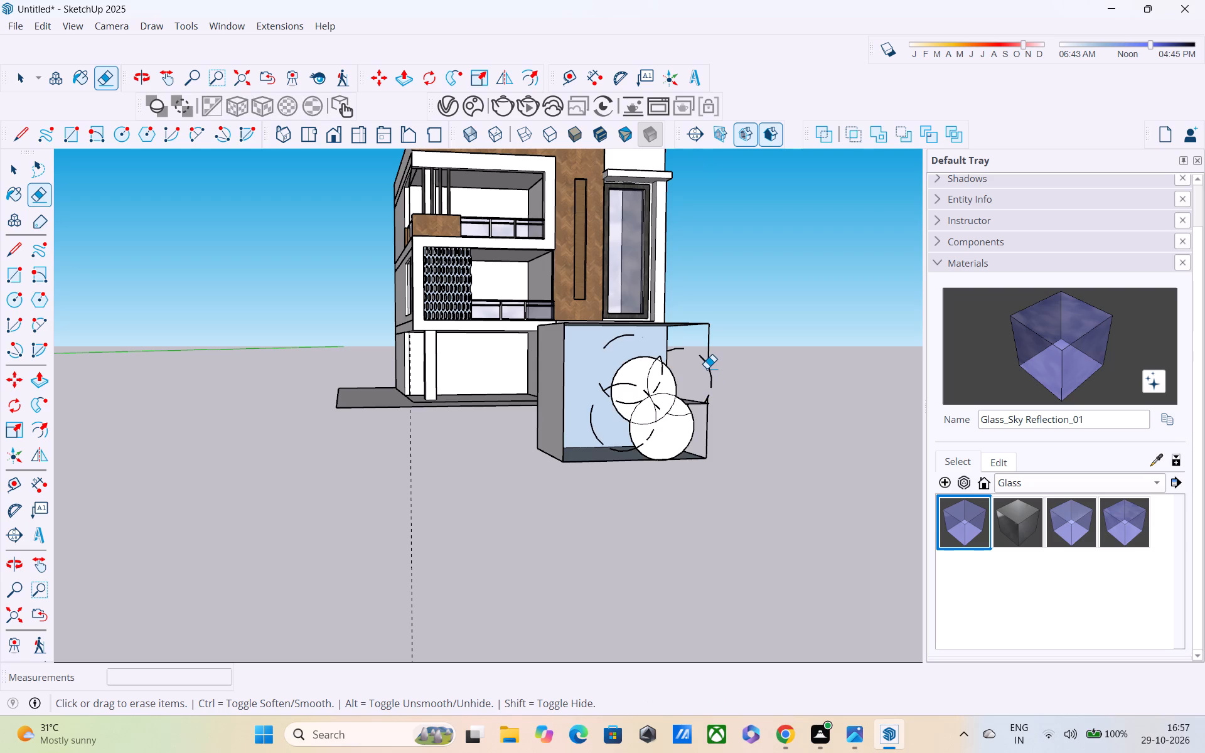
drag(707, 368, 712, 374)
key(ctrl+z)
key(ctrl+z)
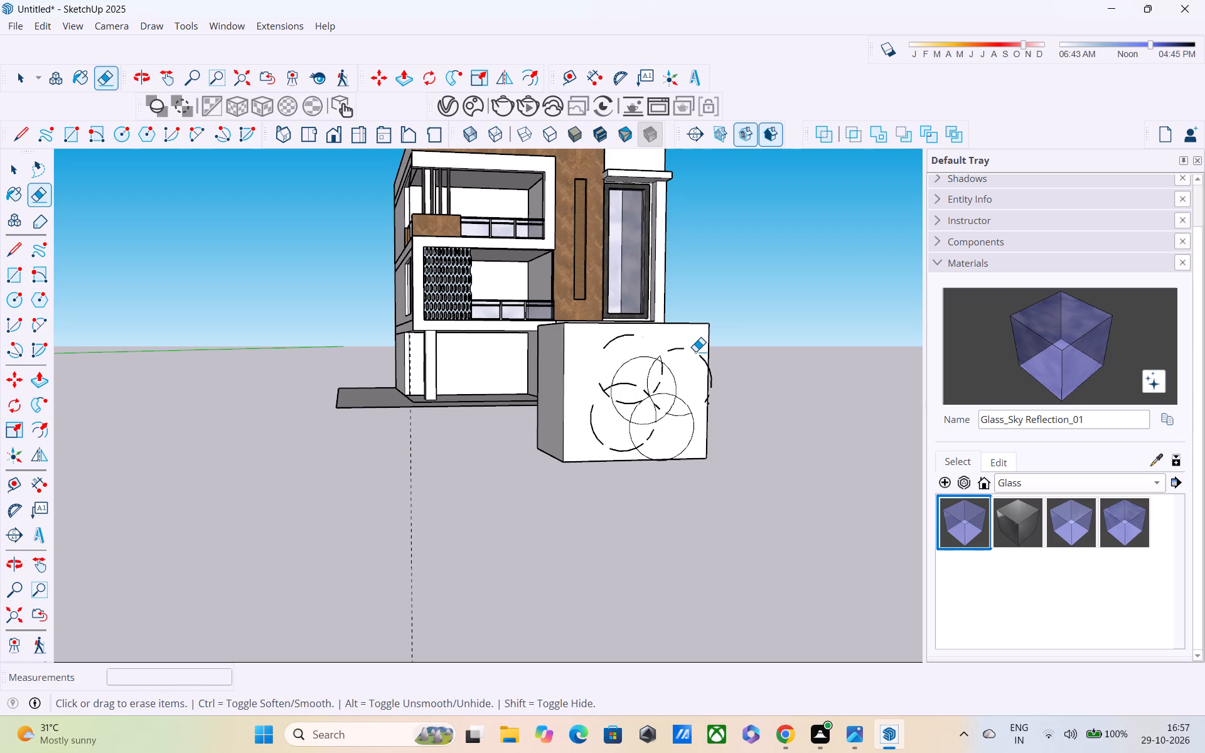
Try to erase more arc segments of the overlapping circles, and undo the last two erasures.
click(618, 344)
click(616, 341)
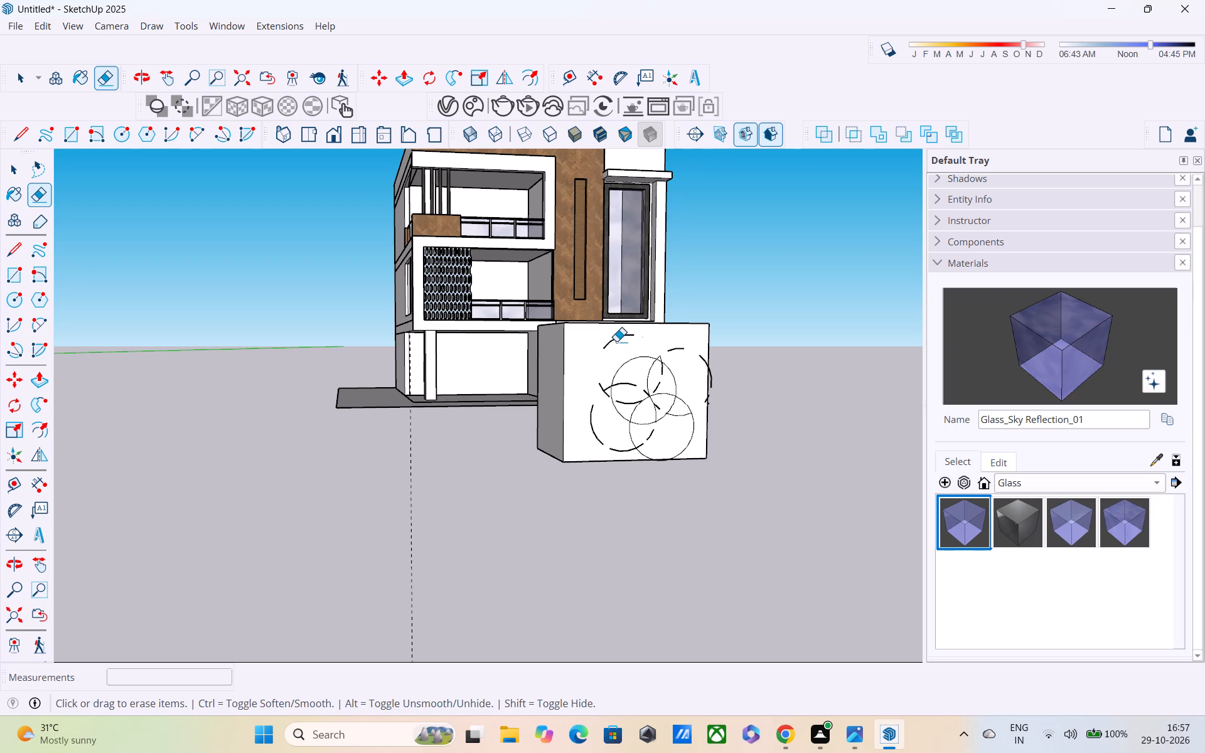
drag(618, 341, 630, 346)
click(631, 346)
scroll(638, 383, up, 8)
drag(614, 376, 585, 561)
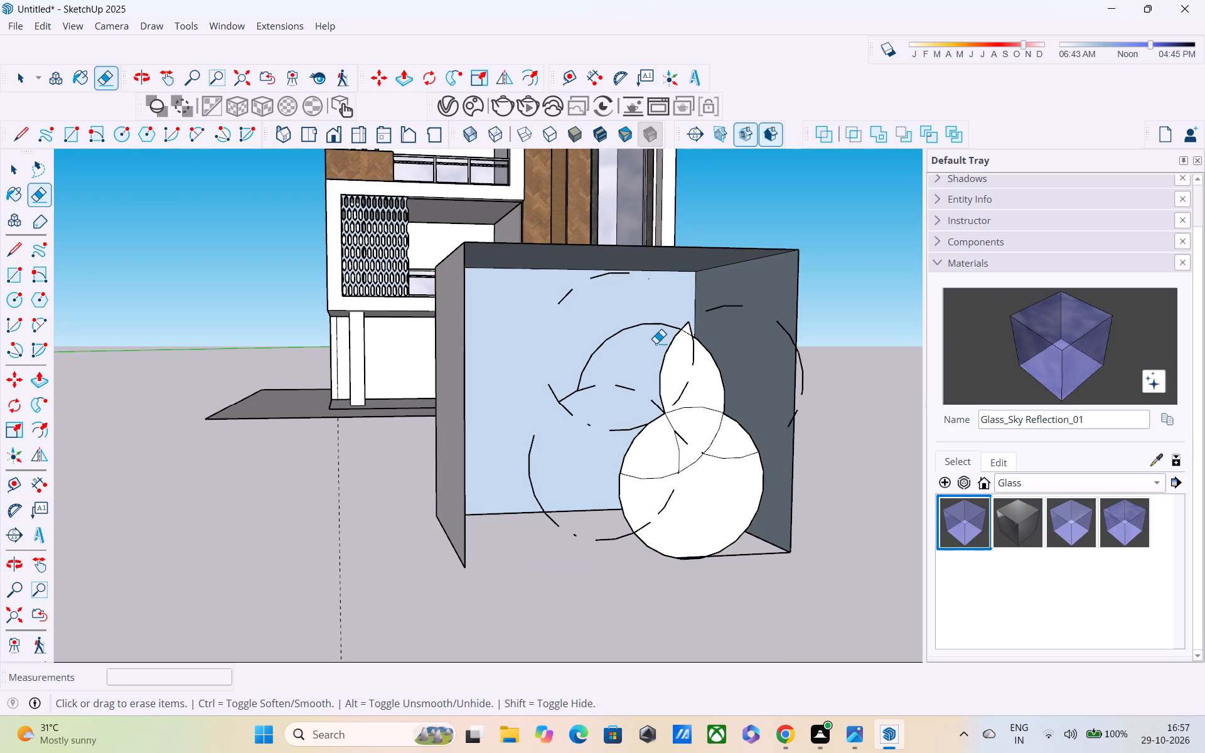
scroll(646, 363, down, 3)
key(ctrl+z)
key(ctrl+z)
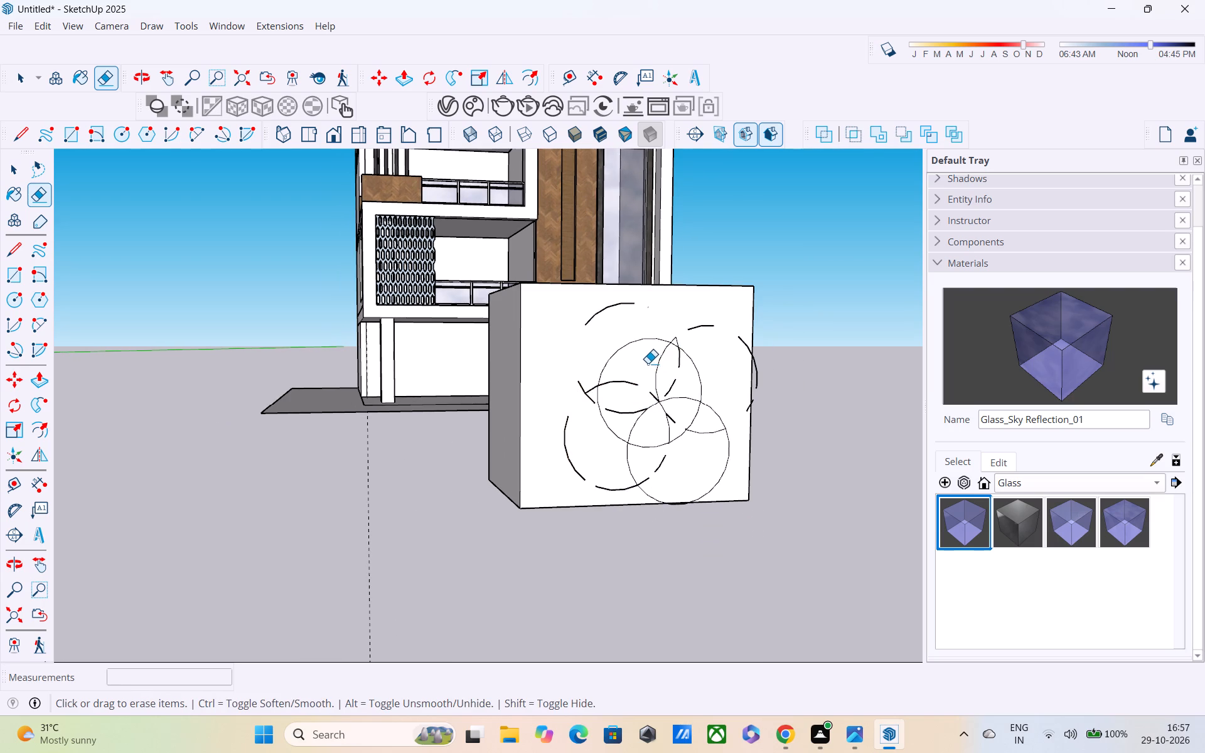
Delete the helper box with its circle pattern, including the stray arc segments left floating in front of the building.
scroll(648, 363, down, 5)
key(space)
scroll(733, 382, down, 1)
double_click(695, 376)
click(691, 378)
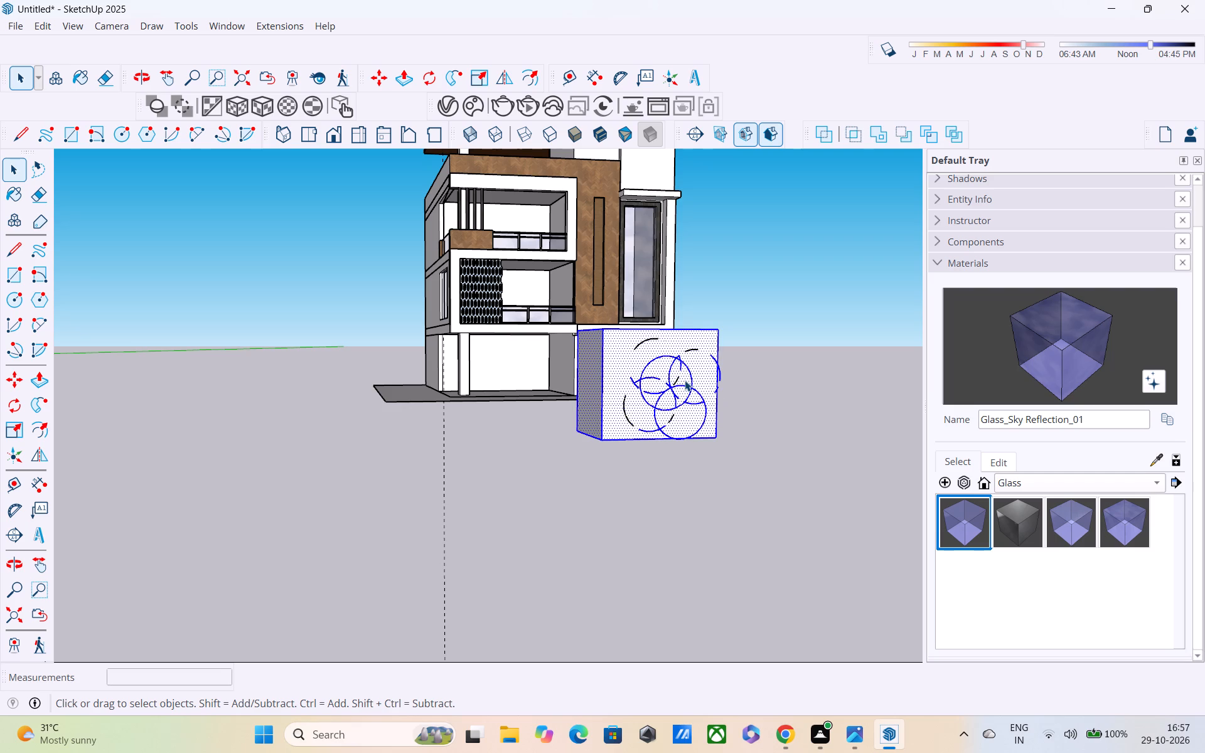
key(Delete)
scroll(683, 365, down, 3)
middle_drag(680, 371, 933, 506)
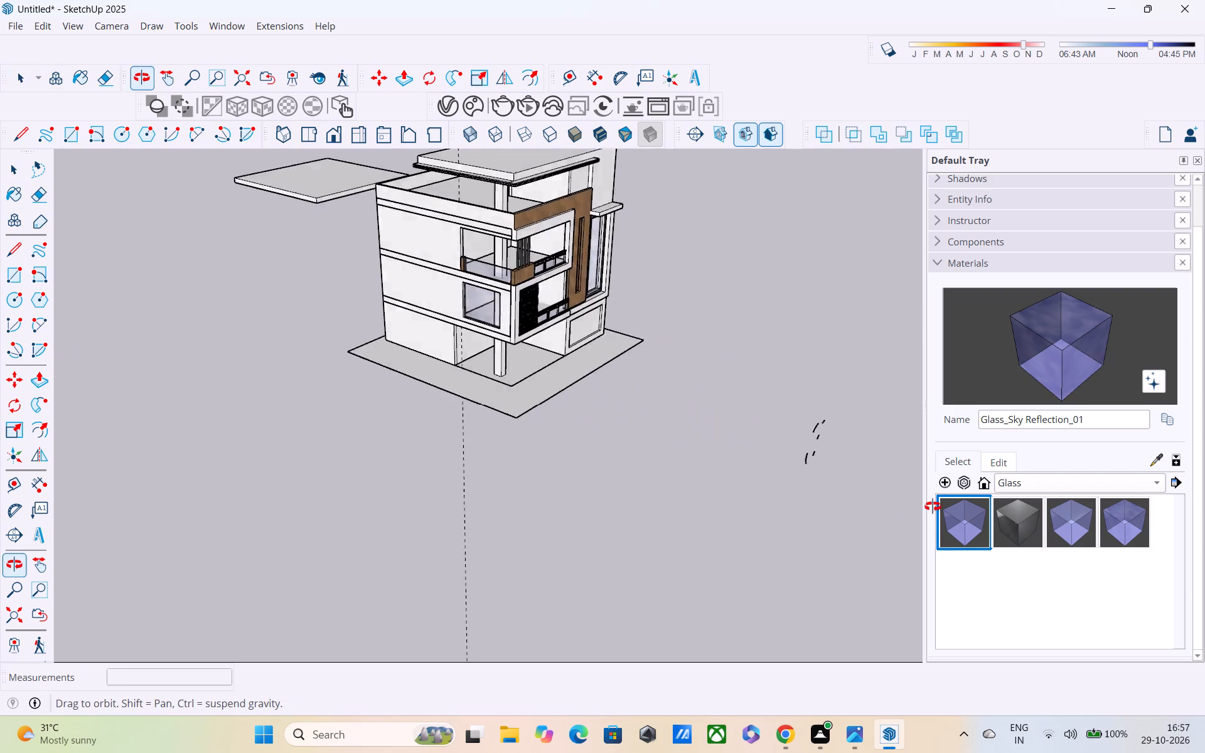
middle_drag(933, 506, 950, 486)
drag(736, 378, 854, 479)
key(Delete)
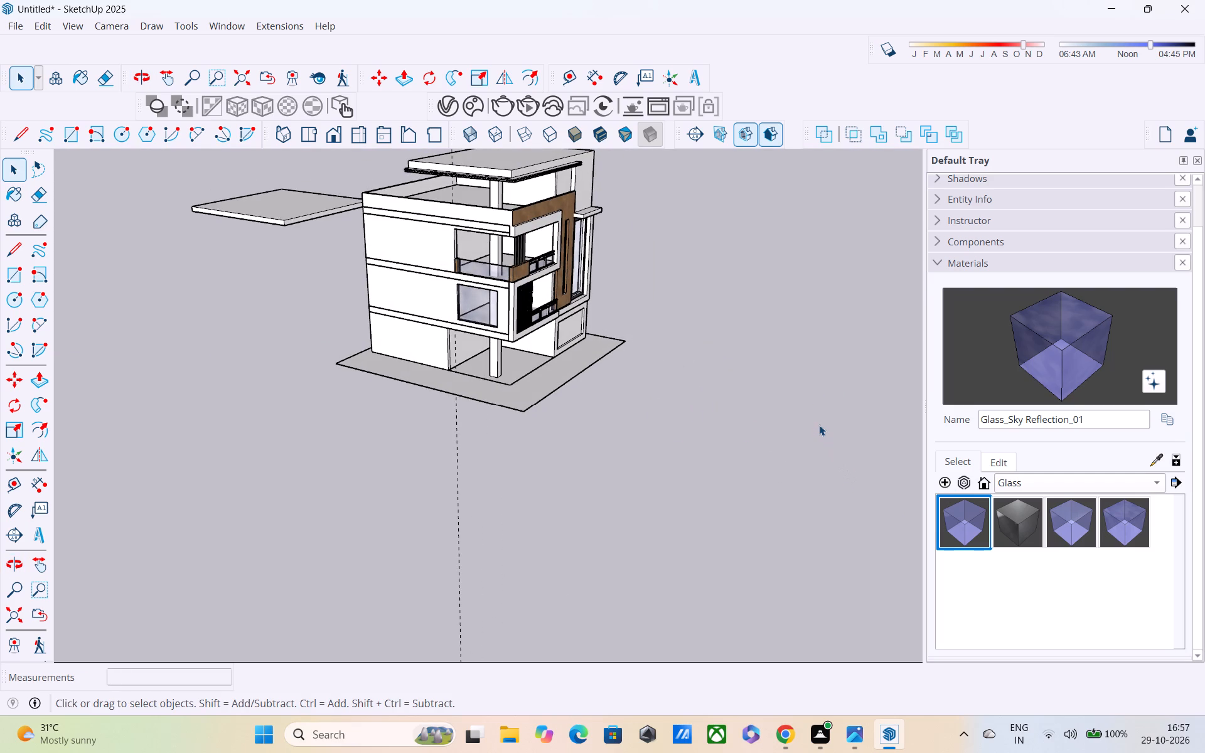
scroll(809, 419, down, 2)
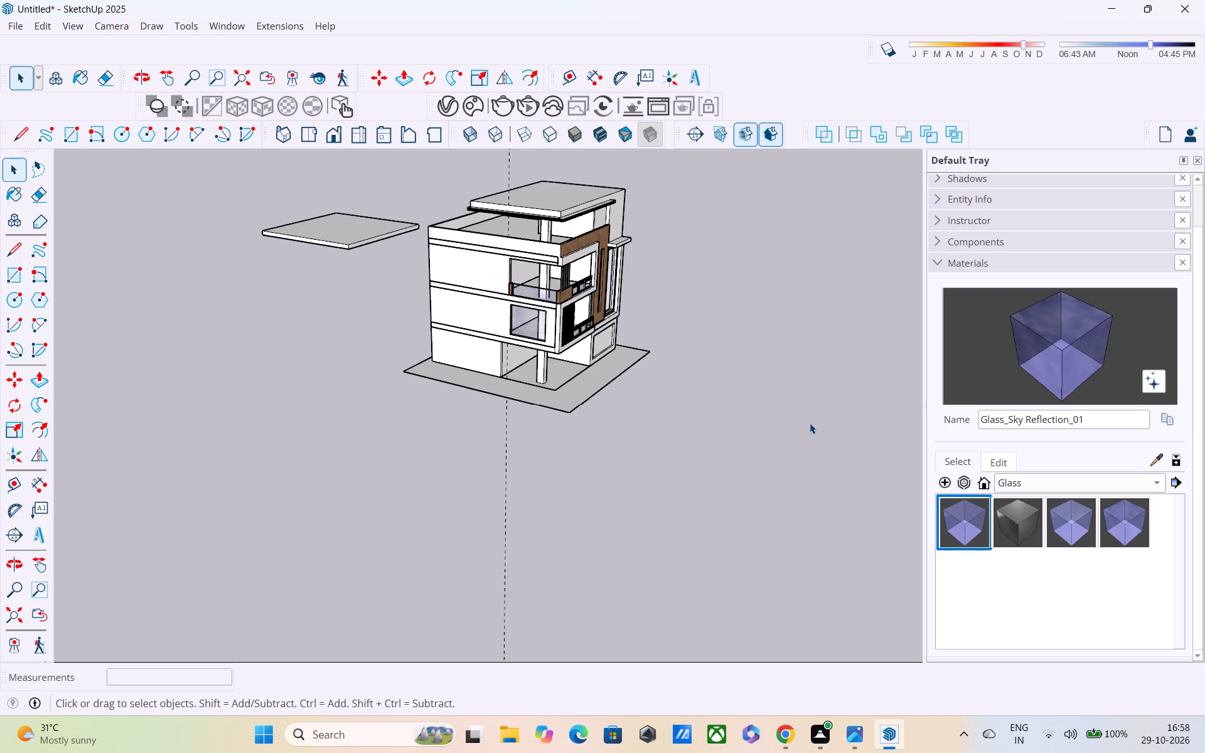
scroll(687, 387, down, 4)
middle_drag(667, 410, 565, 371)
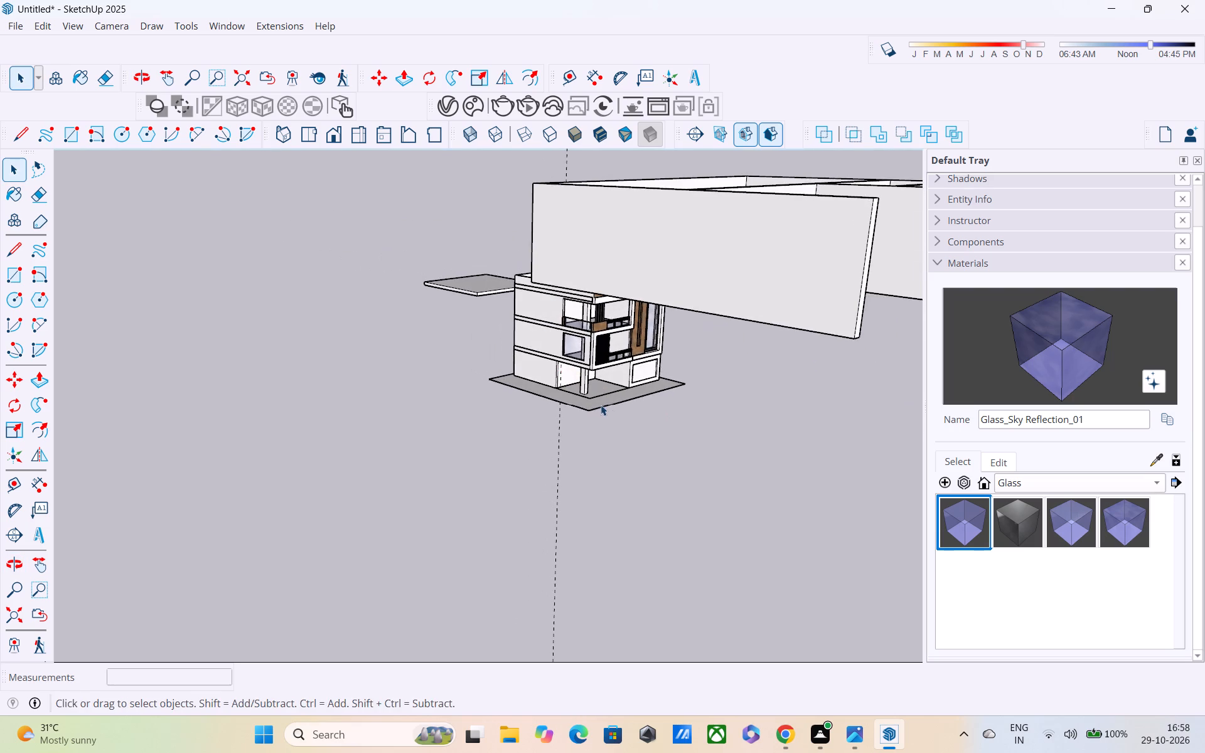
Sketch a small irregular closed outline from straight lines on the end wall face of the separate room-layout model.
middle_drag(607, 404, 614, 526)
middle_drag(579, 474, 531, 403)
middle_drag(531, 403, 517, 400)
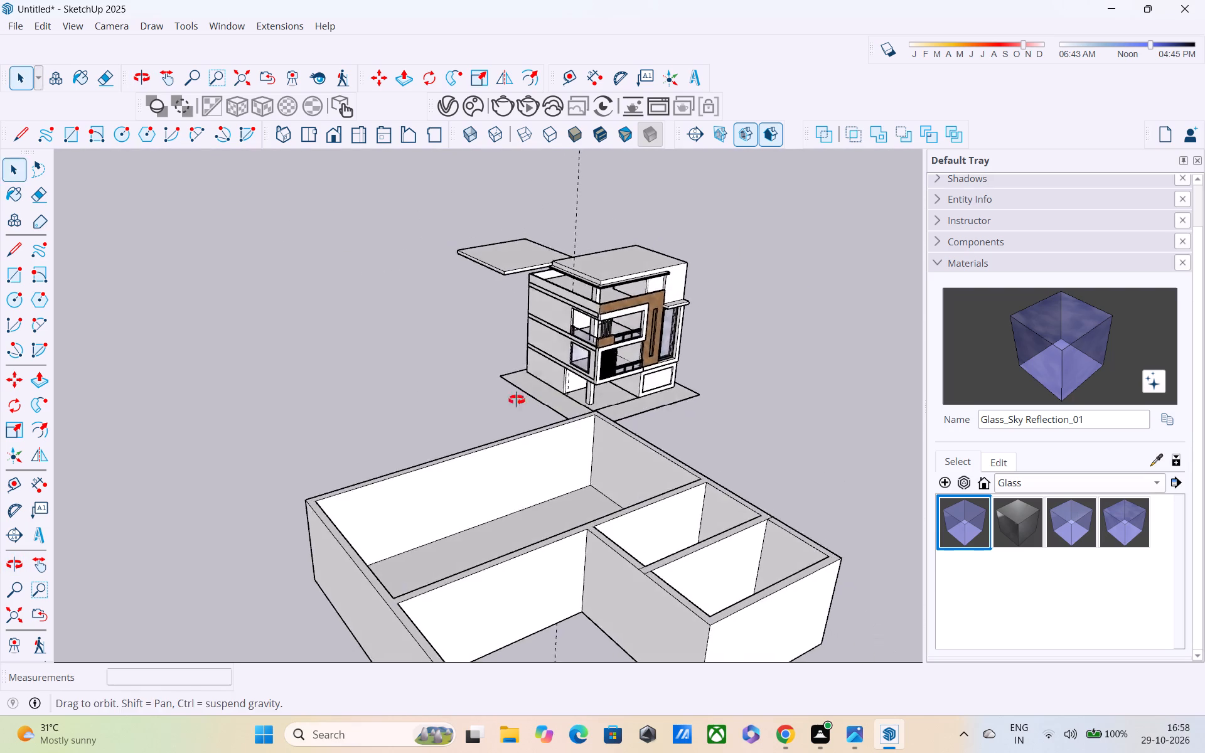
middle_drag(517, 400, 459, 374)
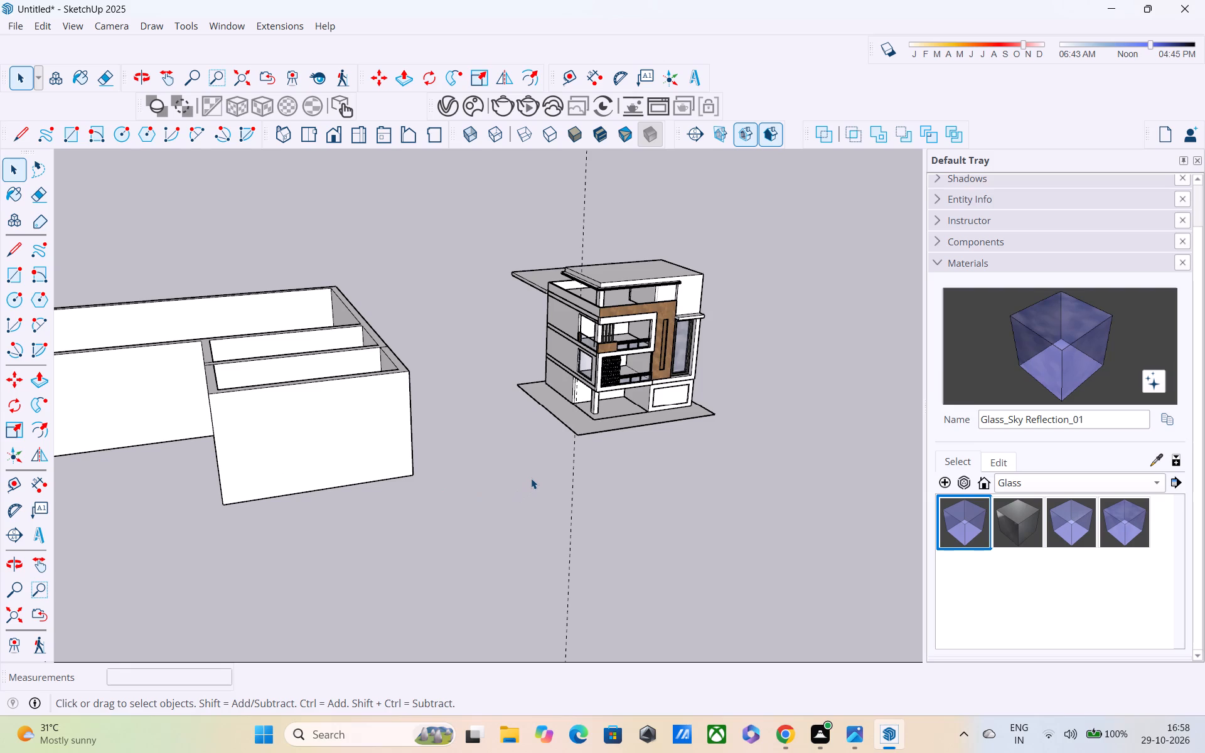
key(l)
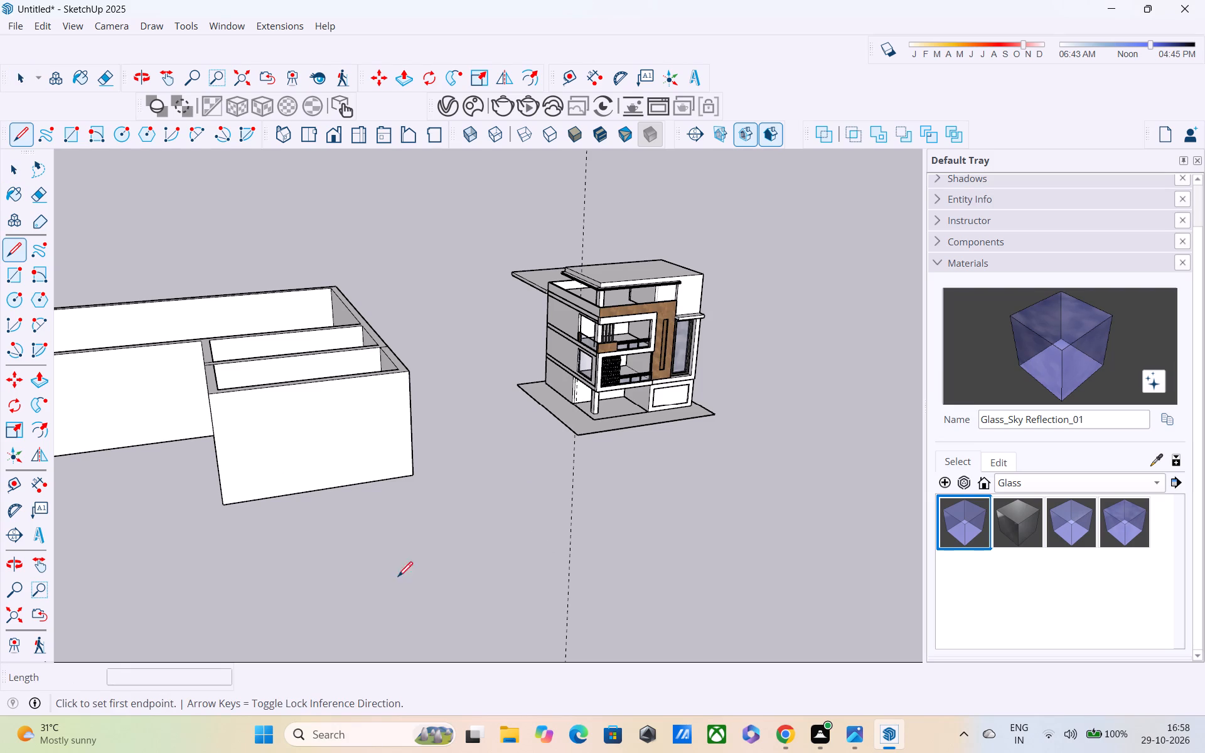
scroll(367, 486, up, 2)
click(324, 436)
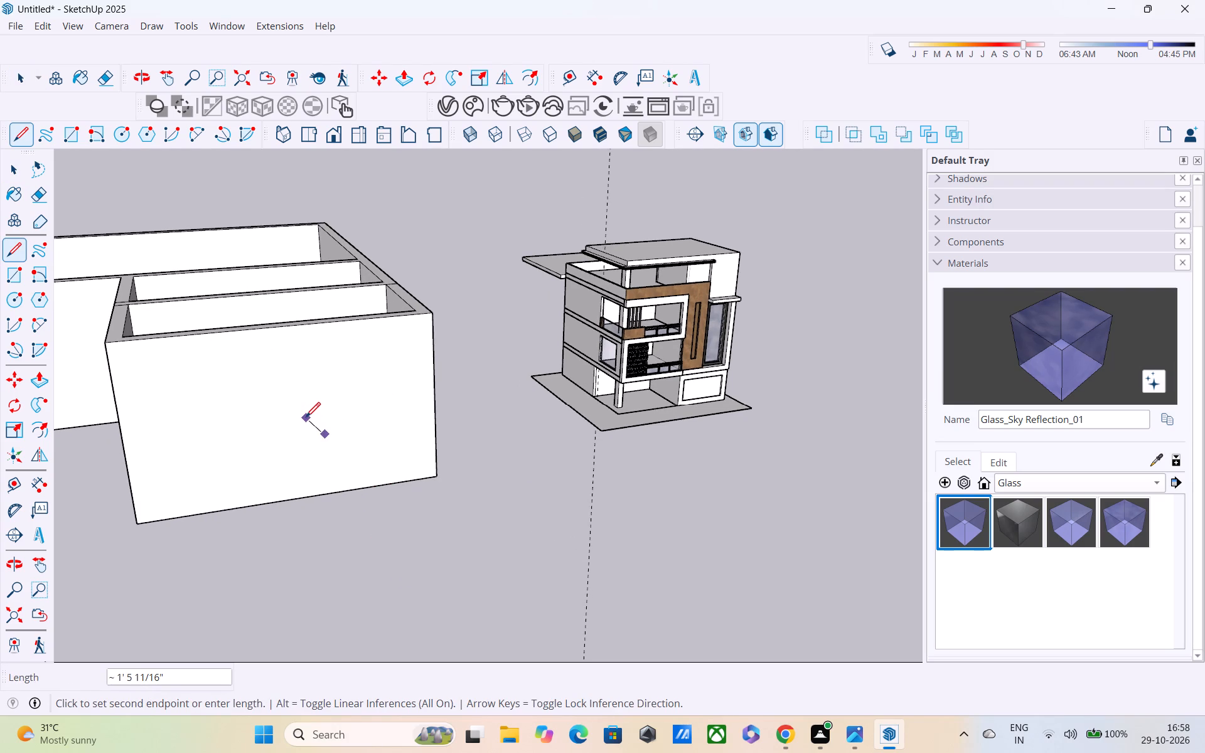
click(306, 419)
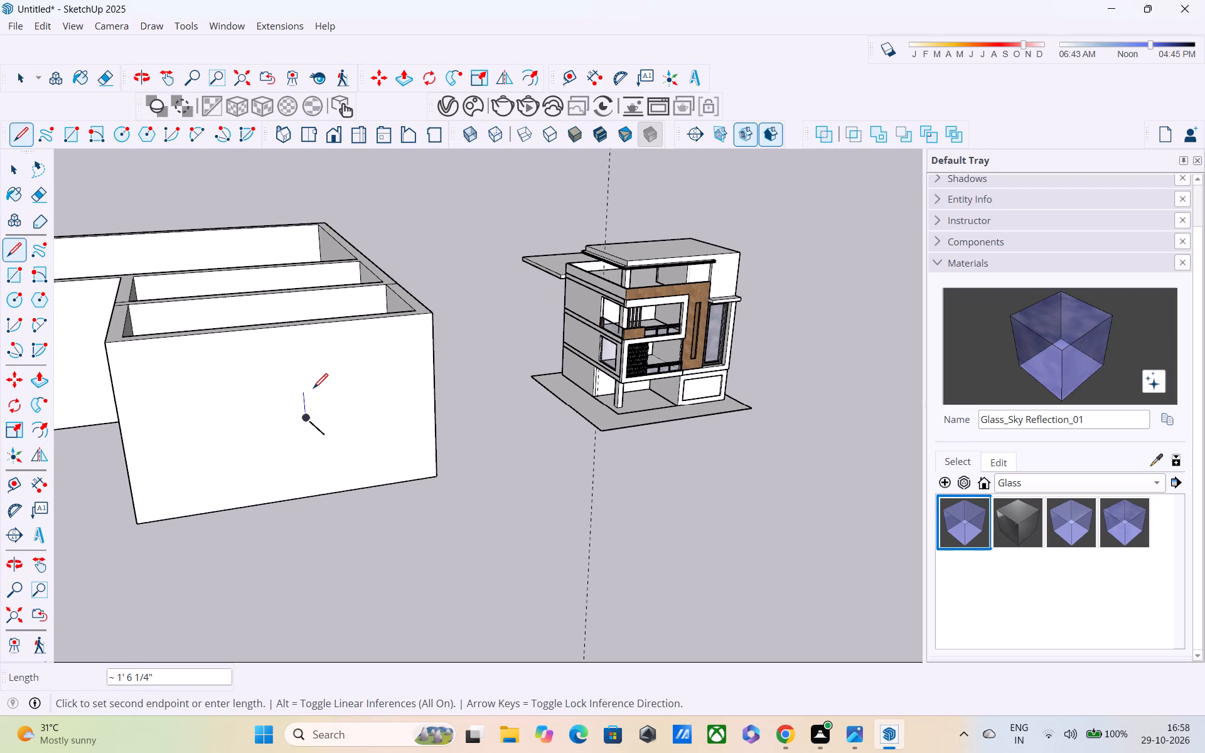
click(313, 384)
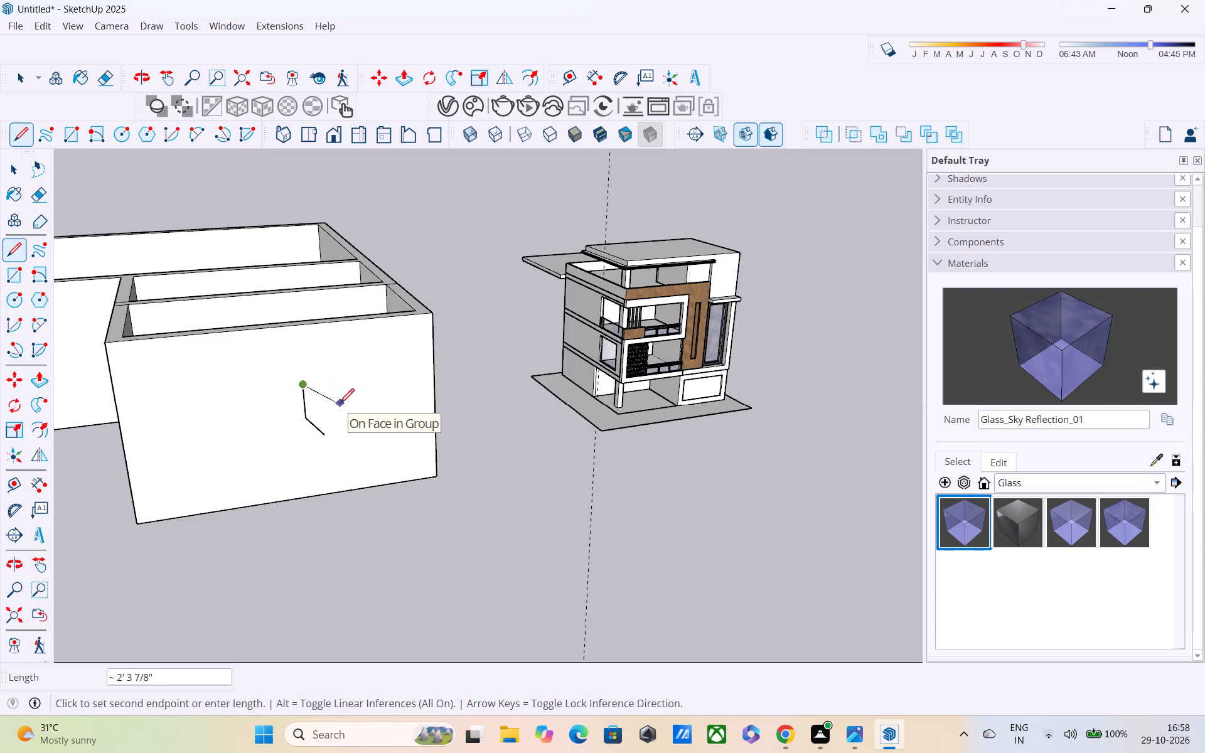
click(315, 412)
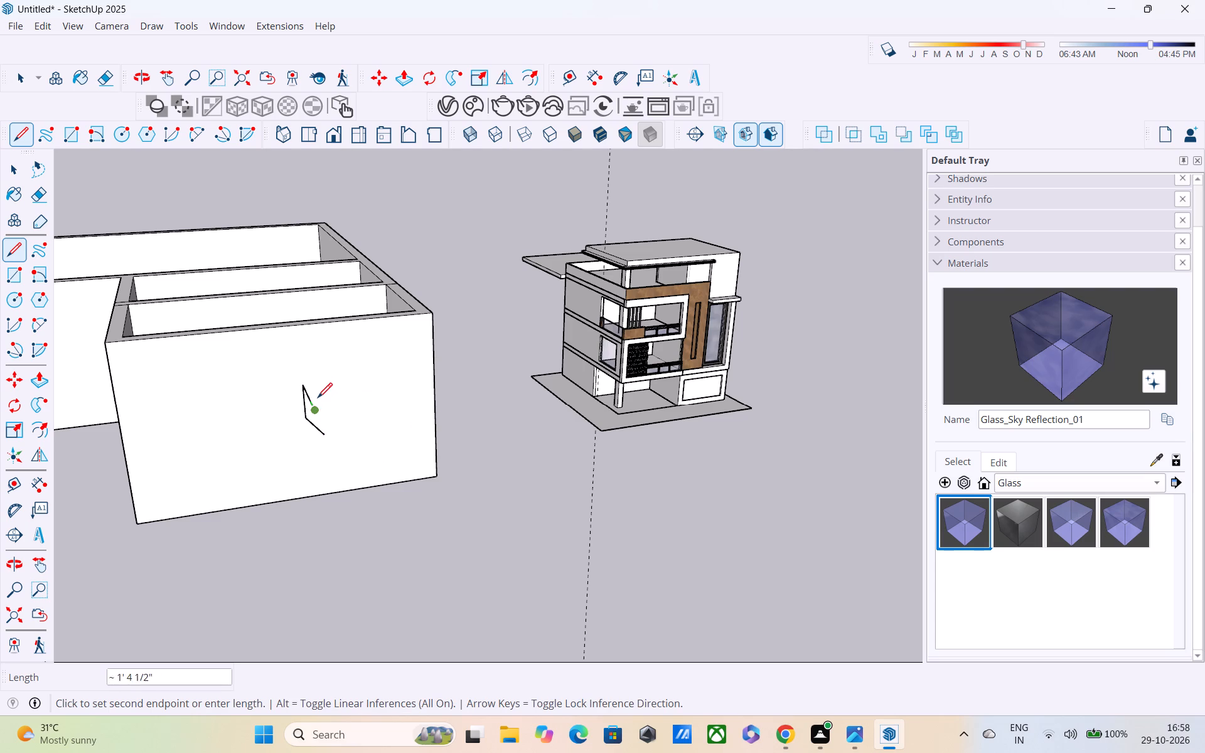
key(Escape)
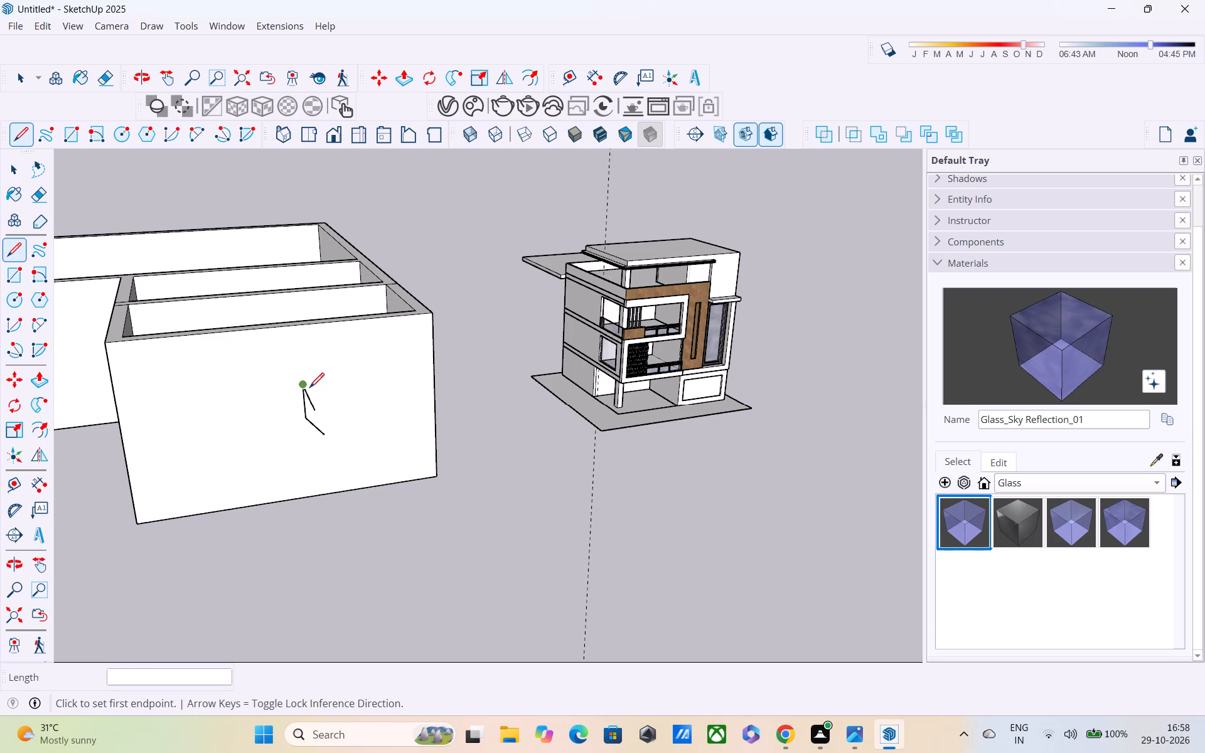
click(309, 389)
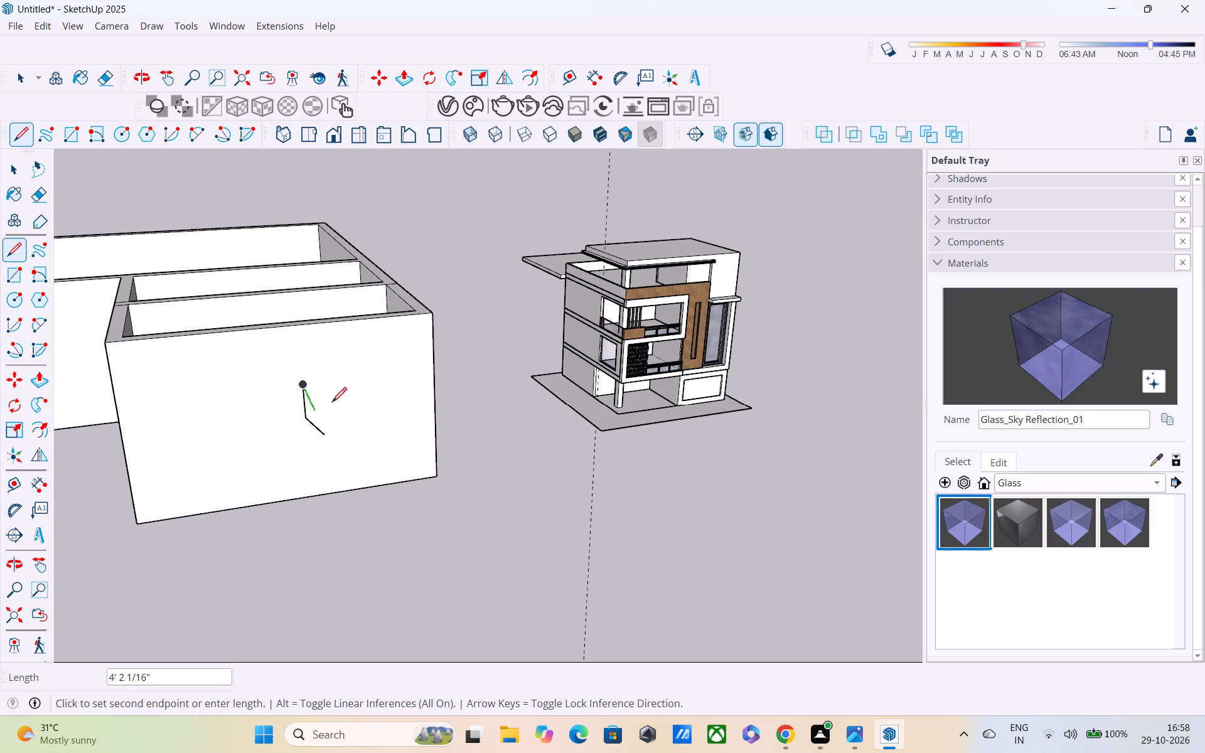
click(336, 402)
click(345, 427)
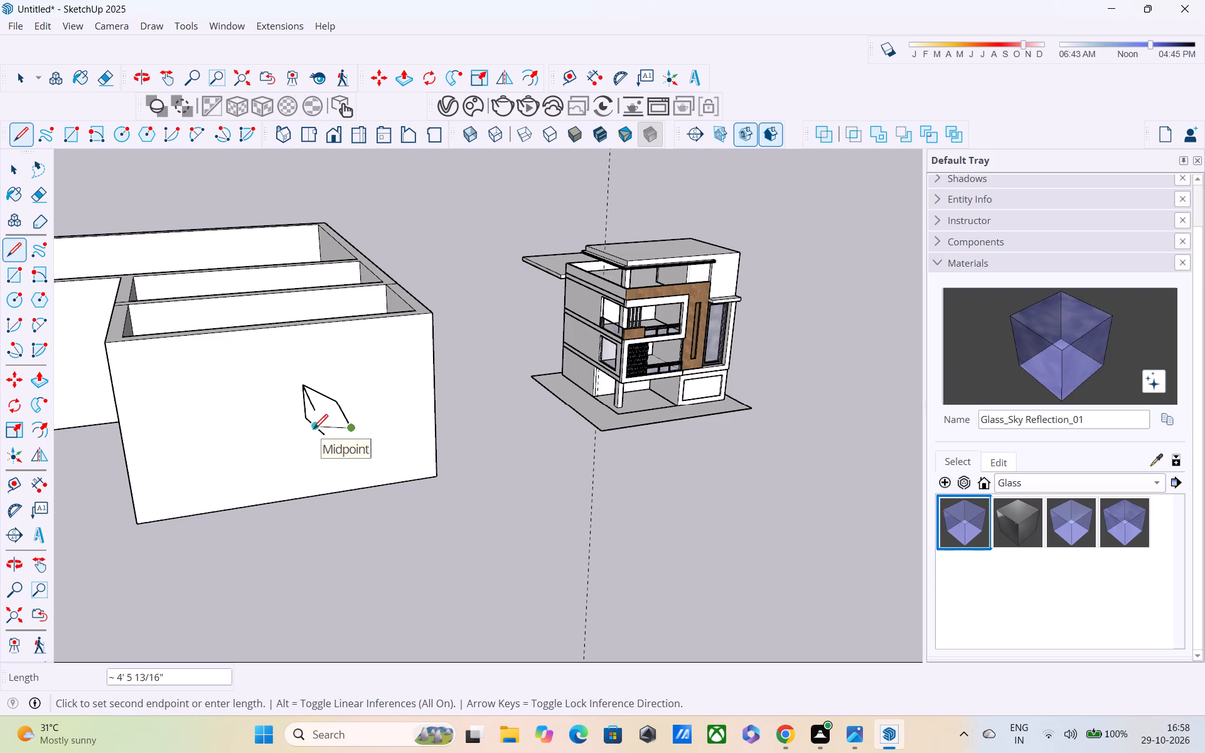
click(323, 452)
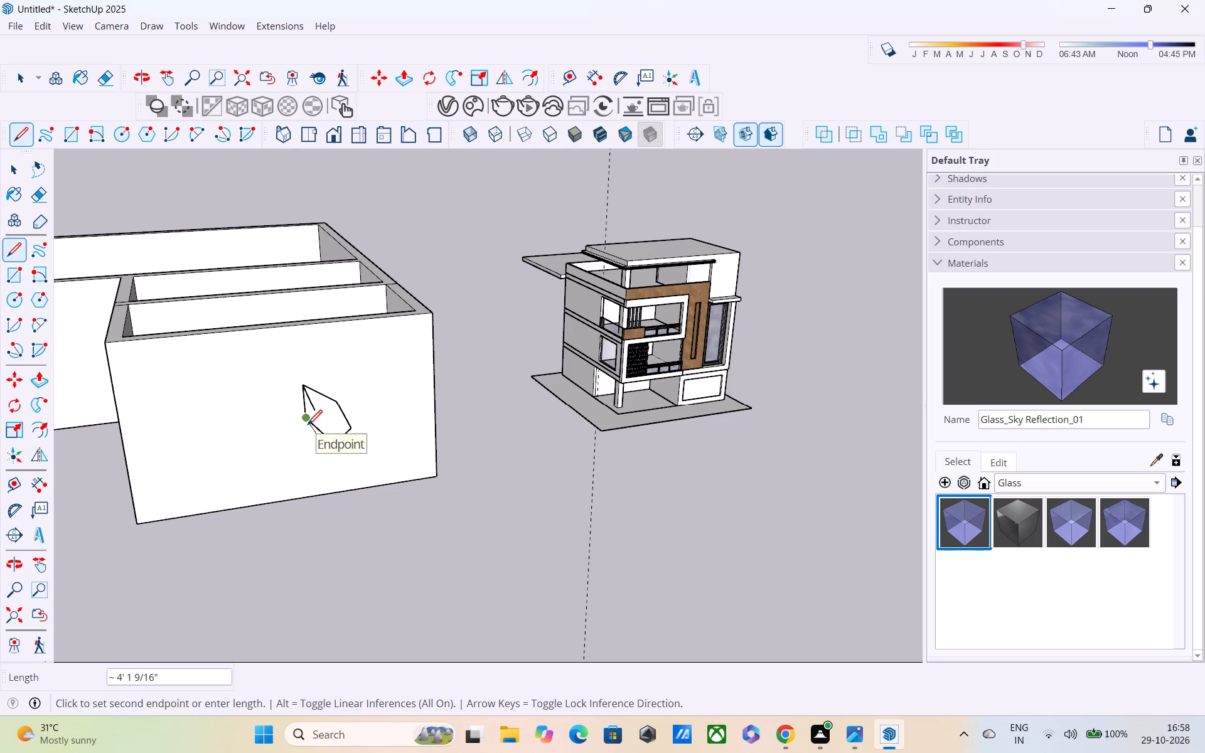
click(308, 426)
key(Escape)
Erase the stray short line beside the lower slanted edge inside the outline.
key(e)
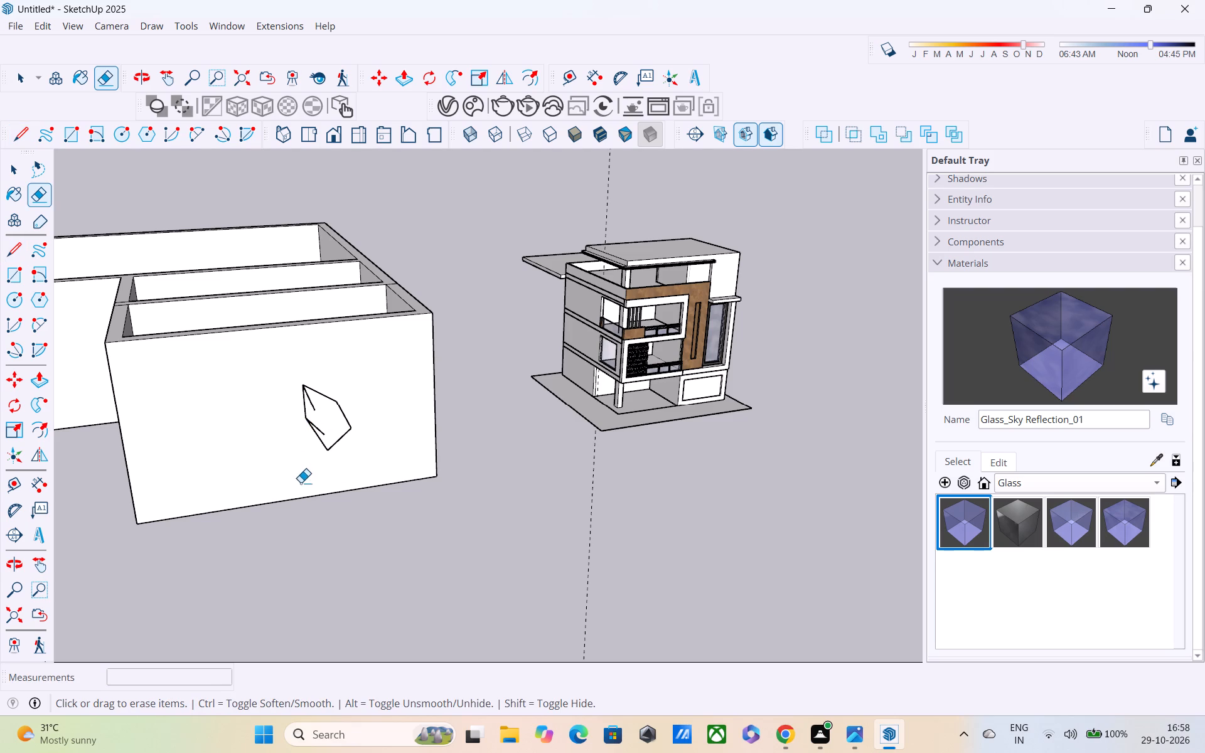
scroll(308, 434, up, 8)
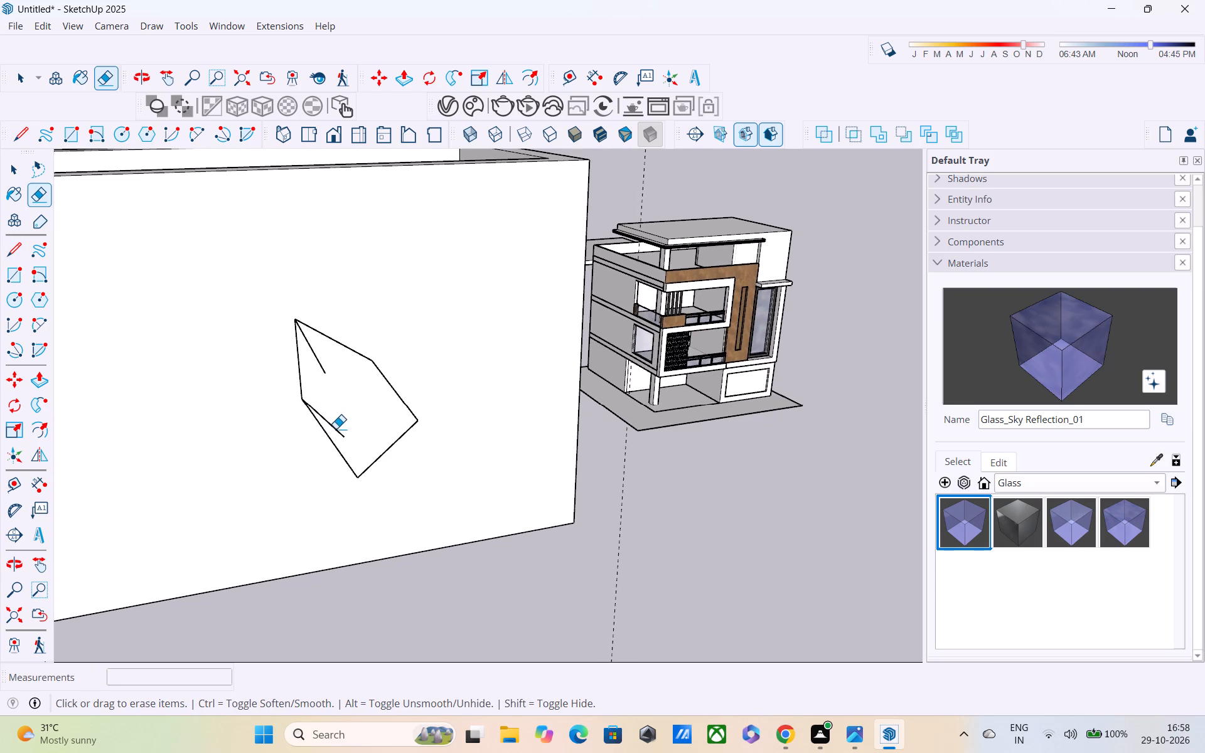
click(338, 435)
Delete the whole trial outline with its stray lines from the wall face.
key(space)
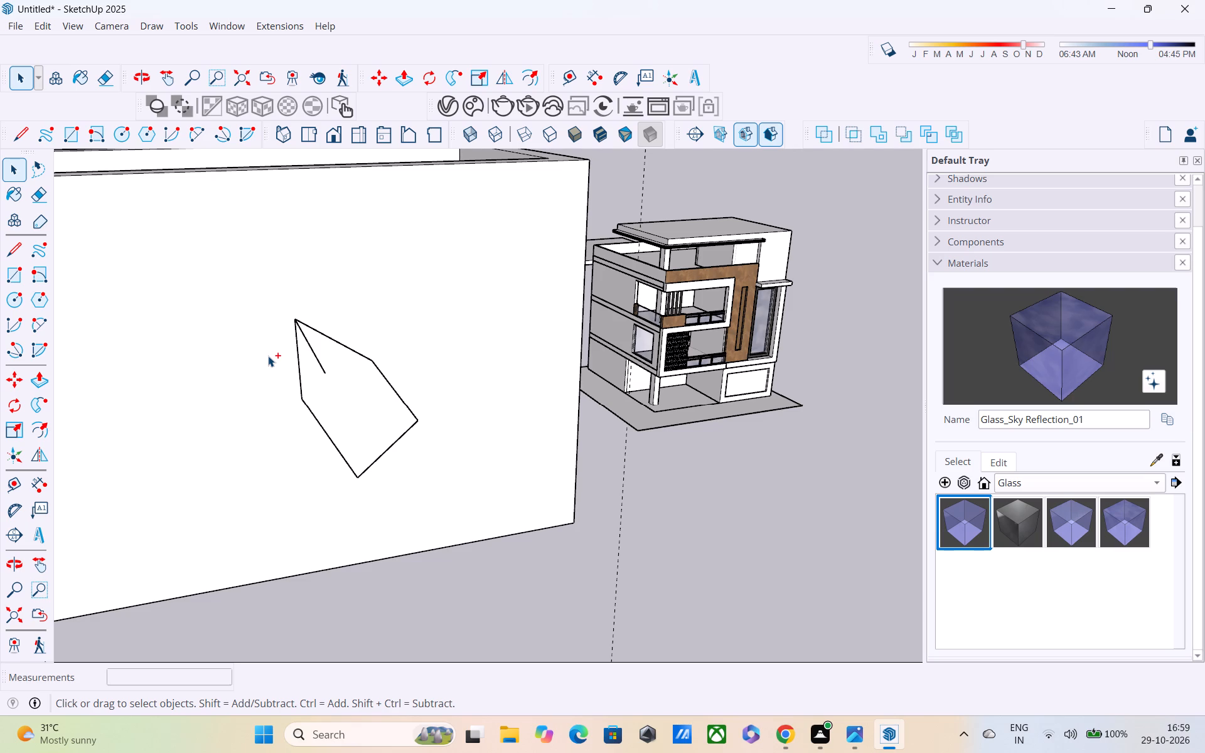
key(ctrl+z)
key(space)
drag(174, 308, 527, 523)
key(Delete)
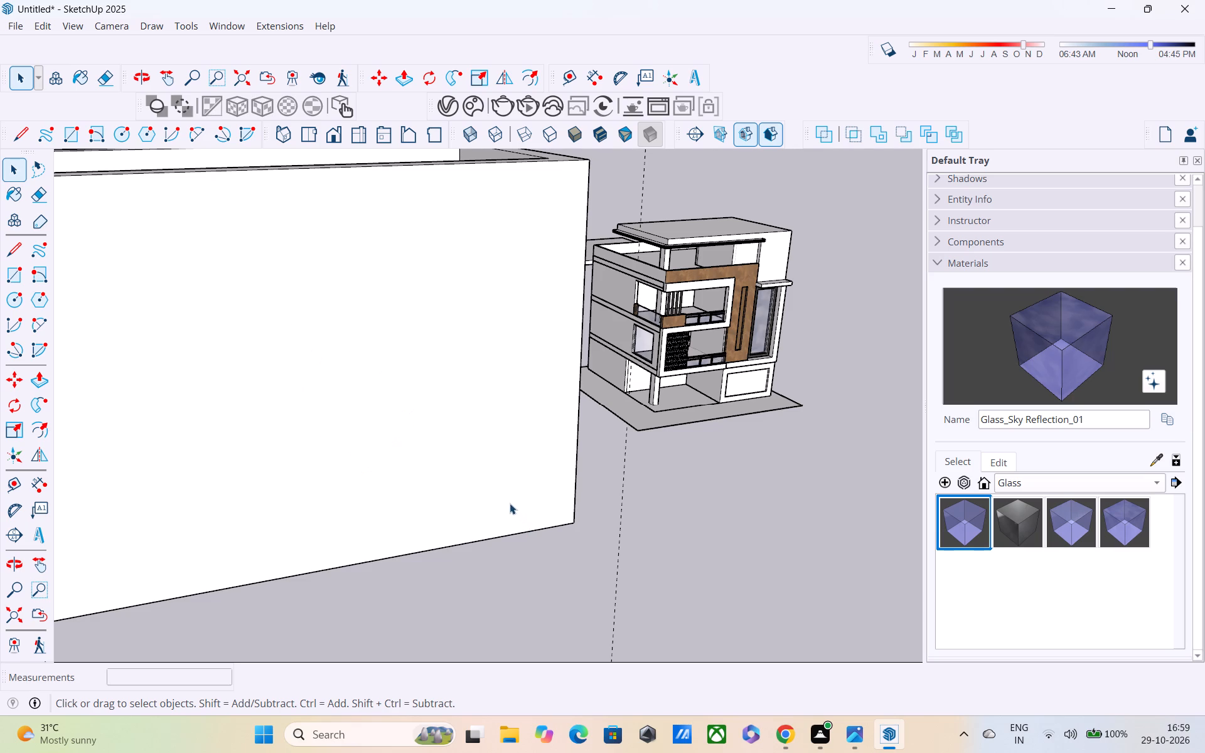
Draw a circle with a radius of about 9 5/16" on the same end wall face.
key(l)
key(space)
key(c)
click(373, 294)
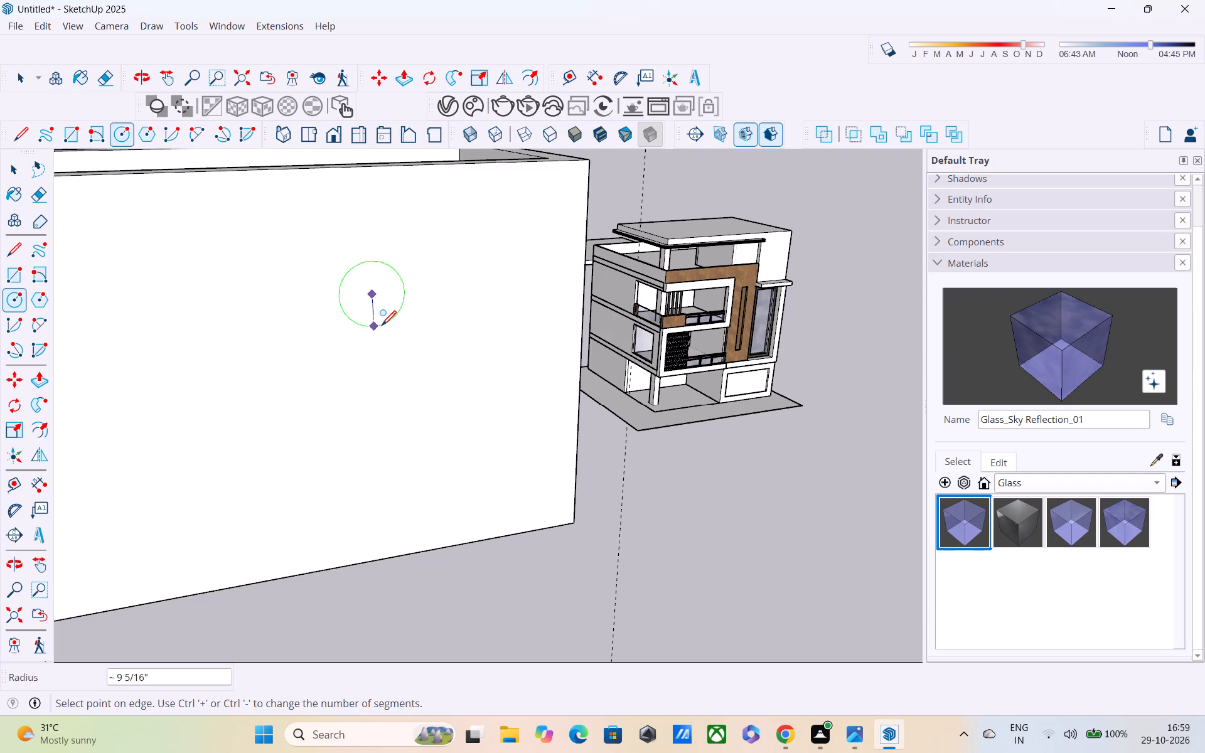
click(382, 327)
key(space)
Draw a horizontal and a vertical diameter line across the circle, each about 1' 6 11/16" long.
key(l)
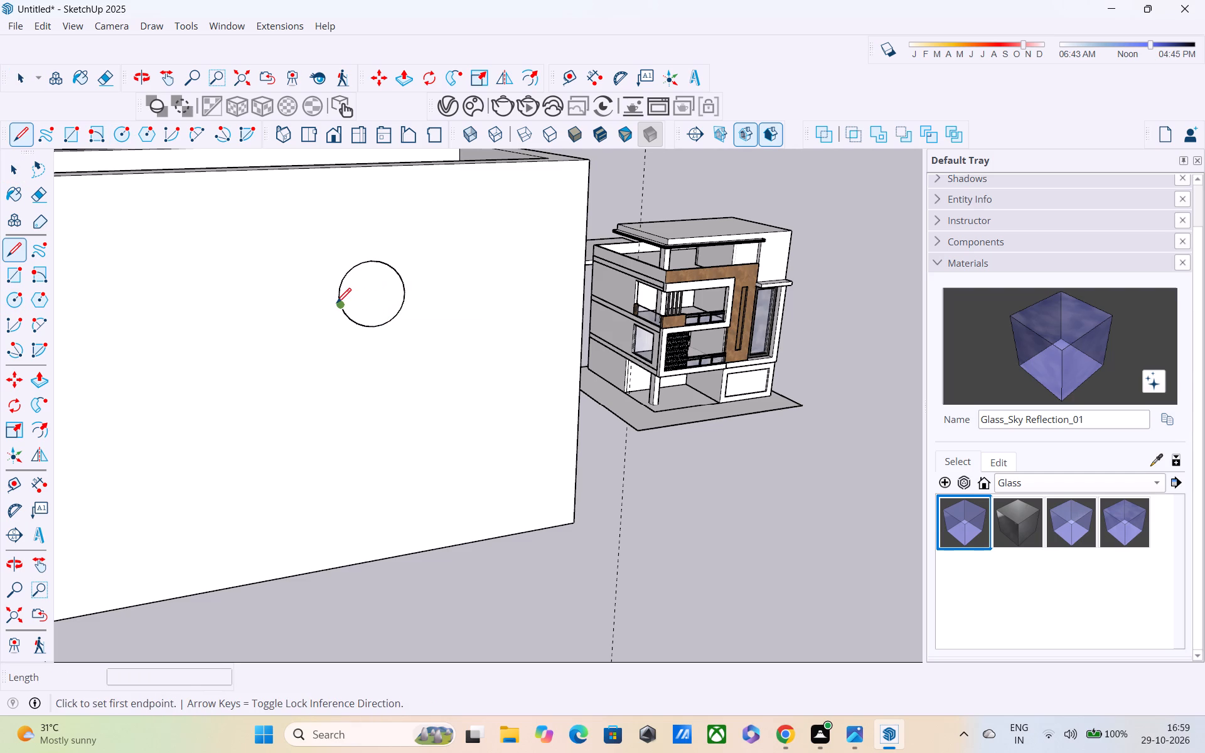
click(336, 304)
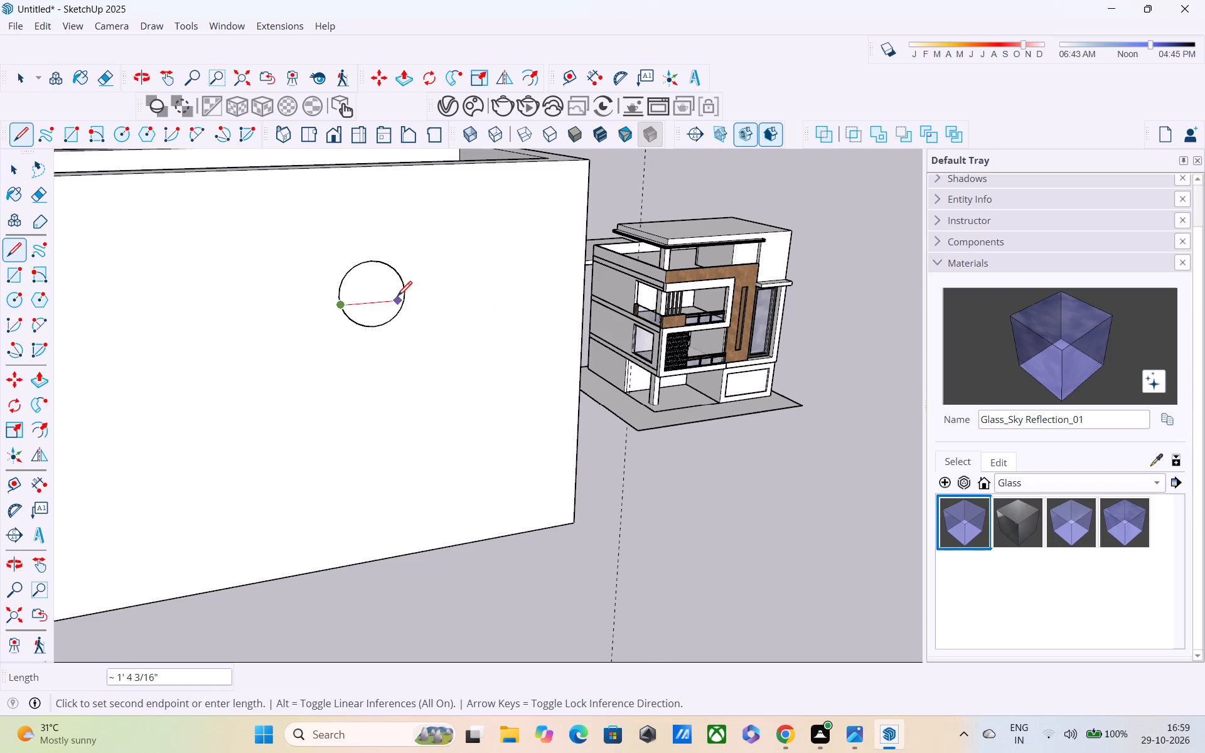
key(Escape)
click(339, 295)
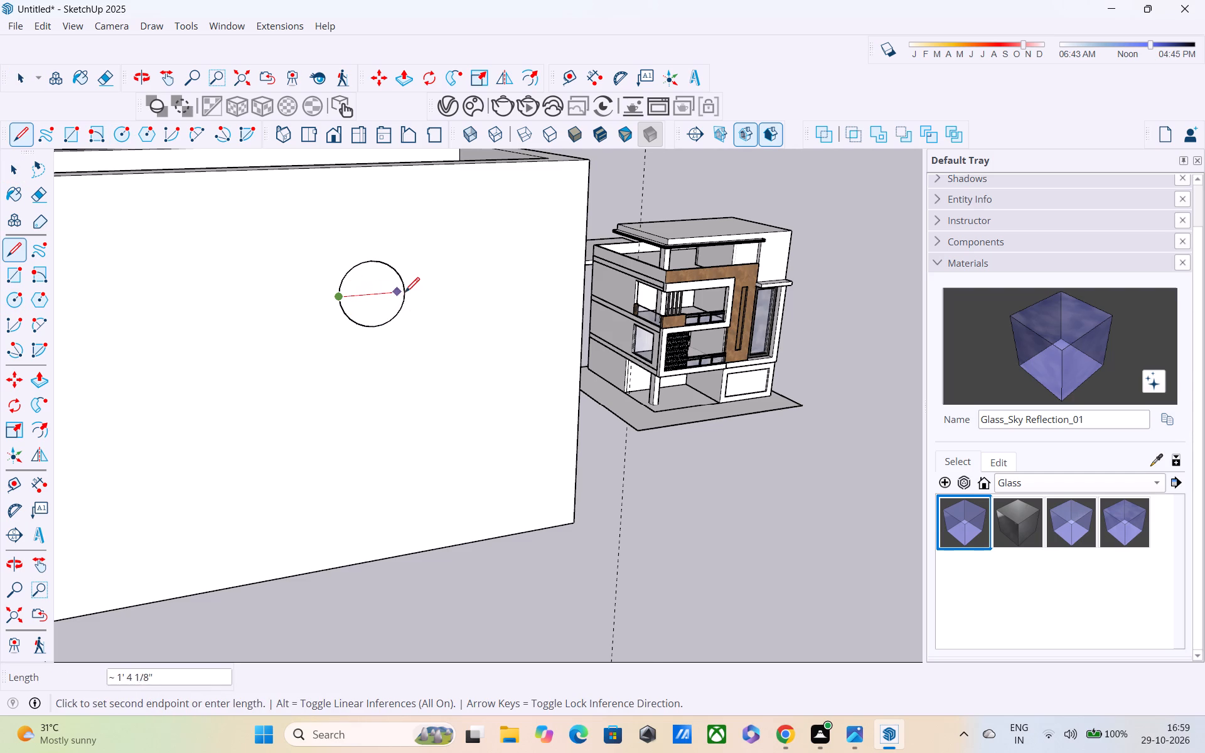
click(407, 295)
click(371, 264)
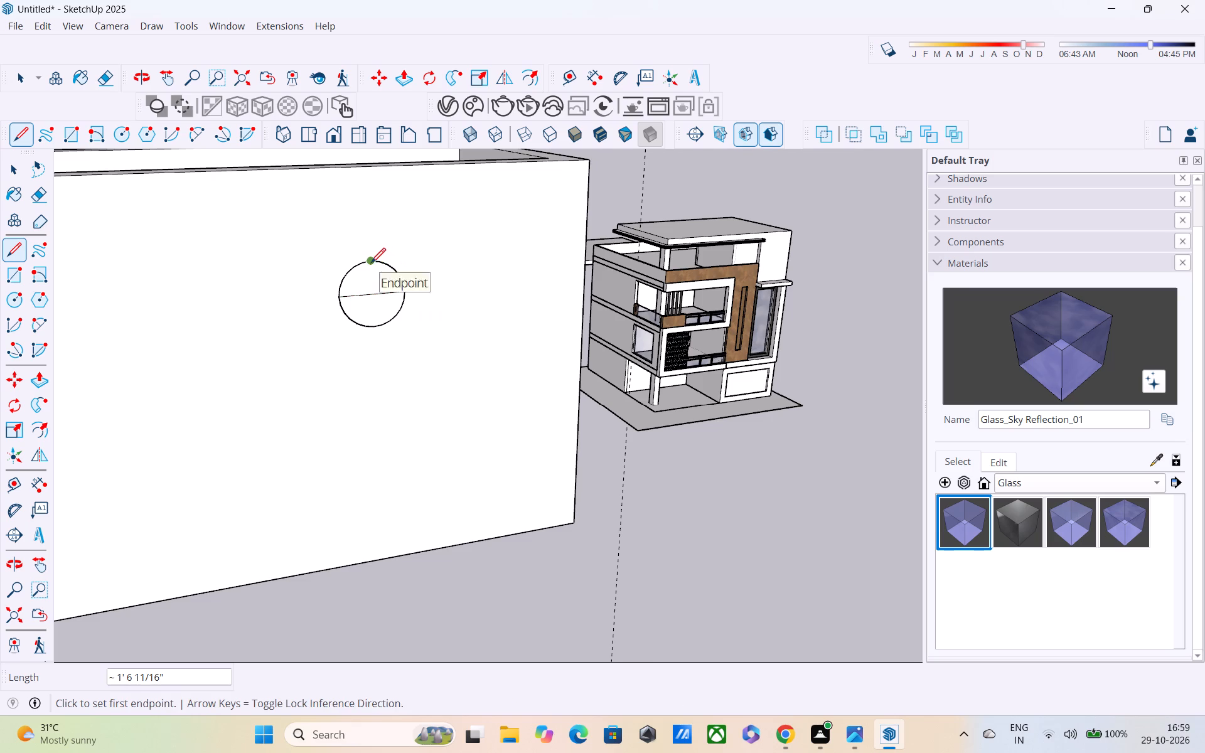
click(375, 329)
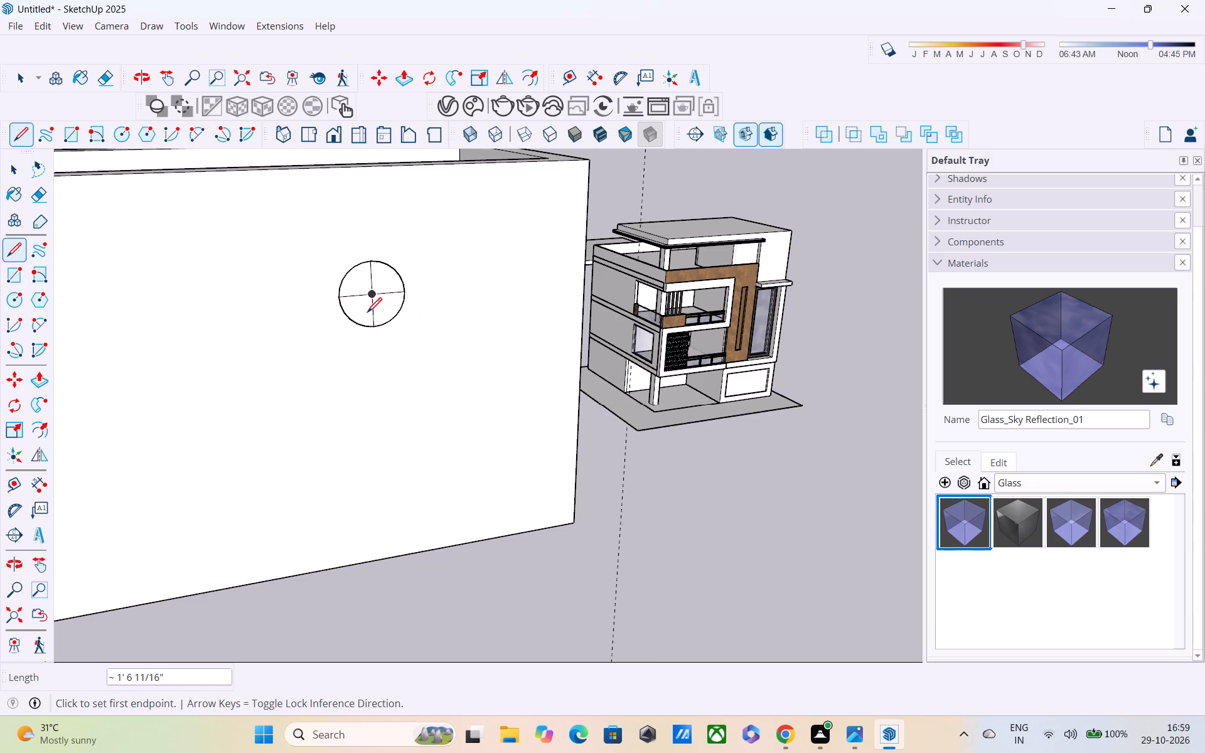
Add diagonal lines through the circle's centre in both directions, dividing the circle into eight sectors.
click(372, 299)
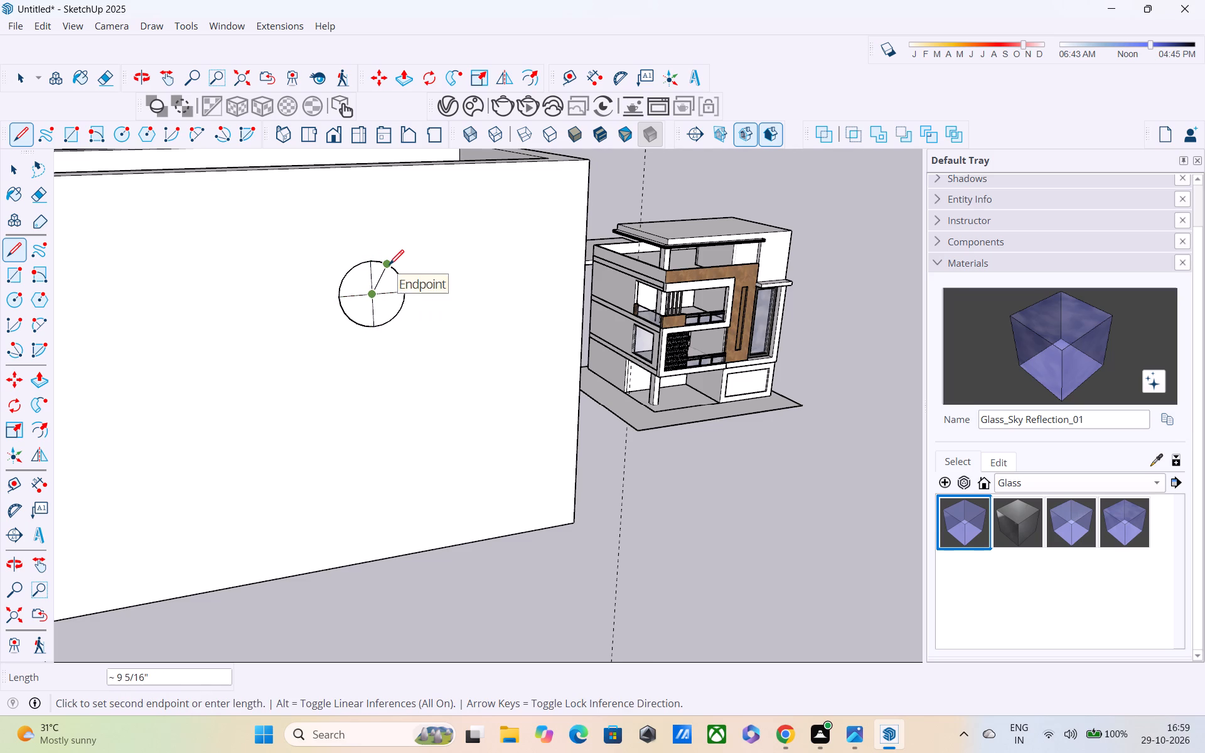
click(389, 266)
click(354, 322)
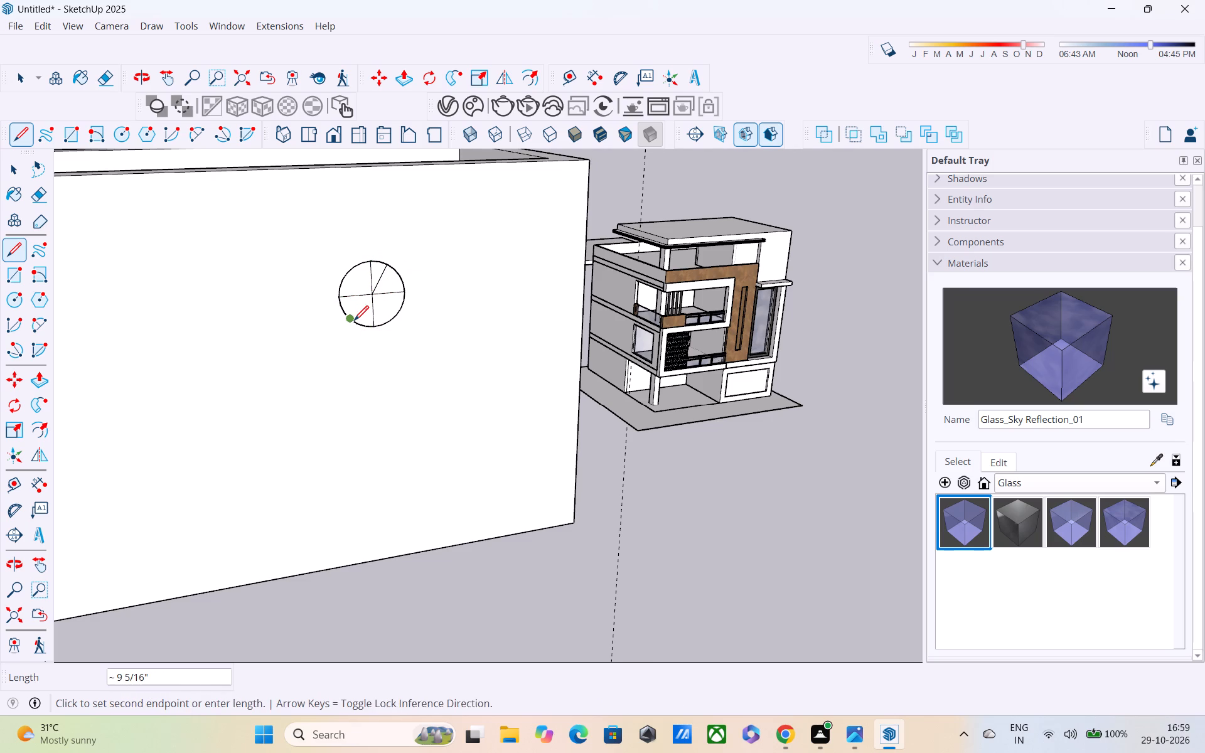
click(370, 301)
key(space)
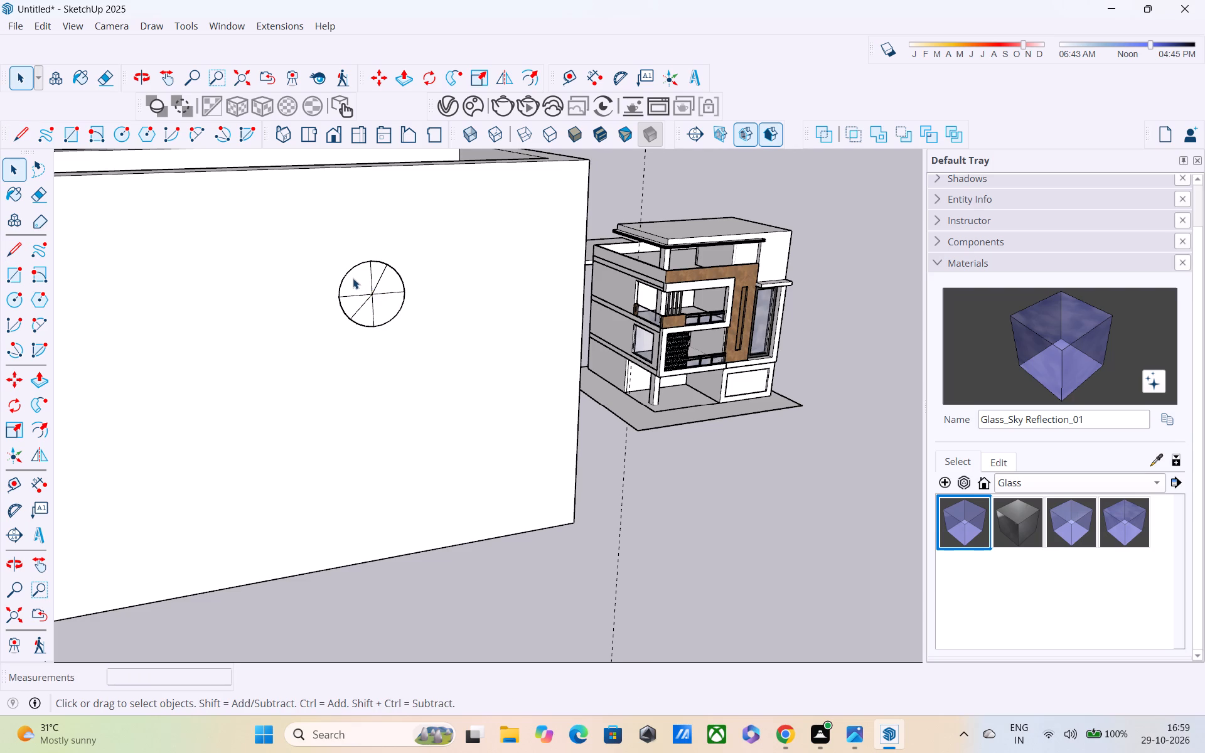
key(l)
click(351, 272)
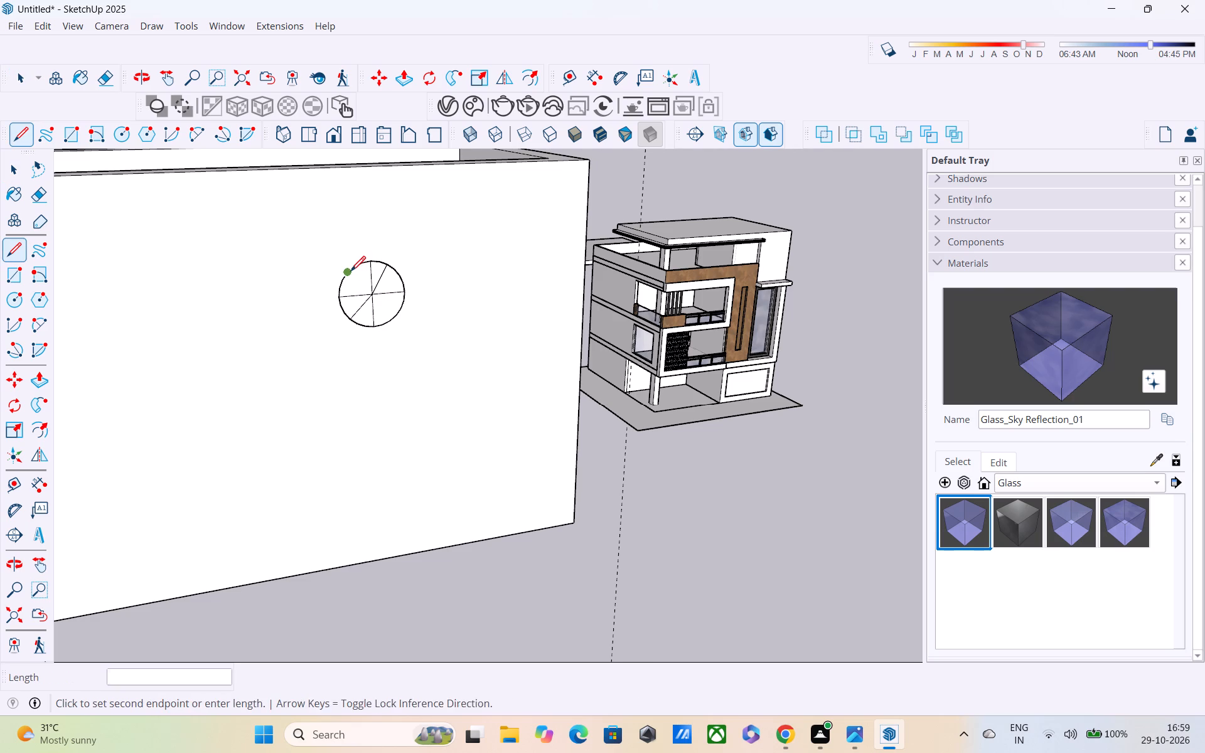
click(400, 318)
key(space)
scroll(362, 308, up, 1)
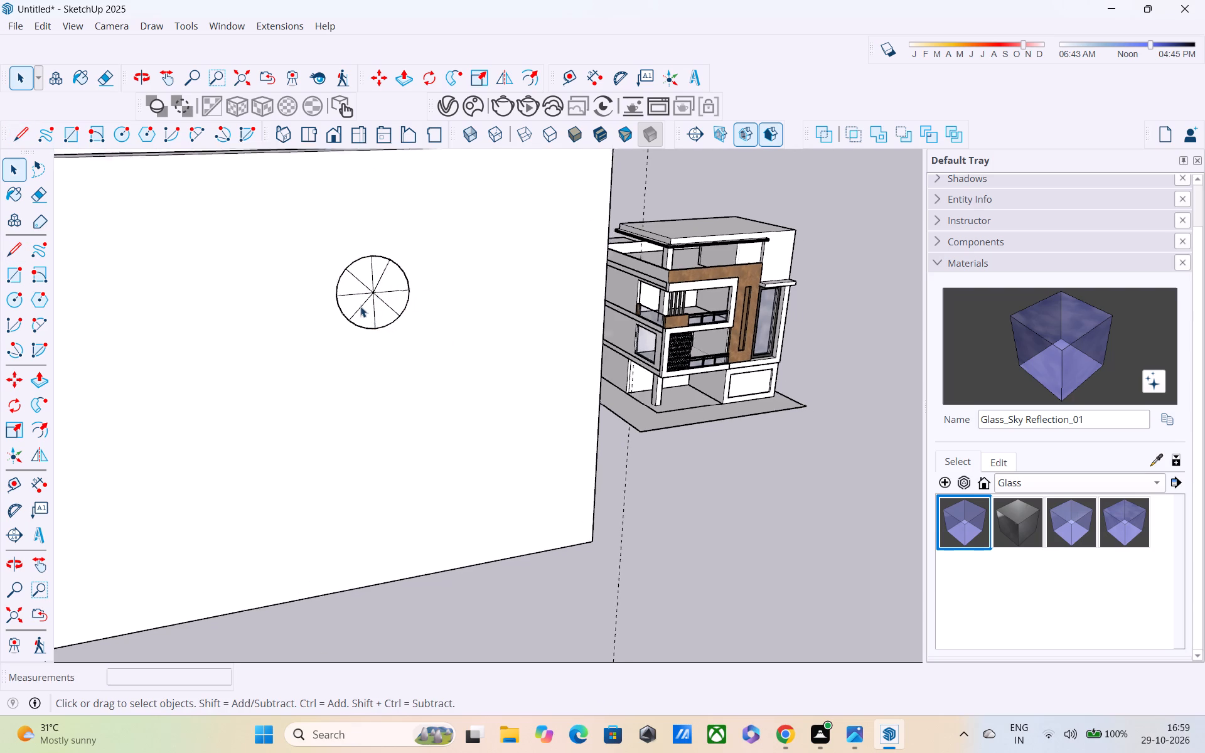
scroll(360, 306, up, 2)
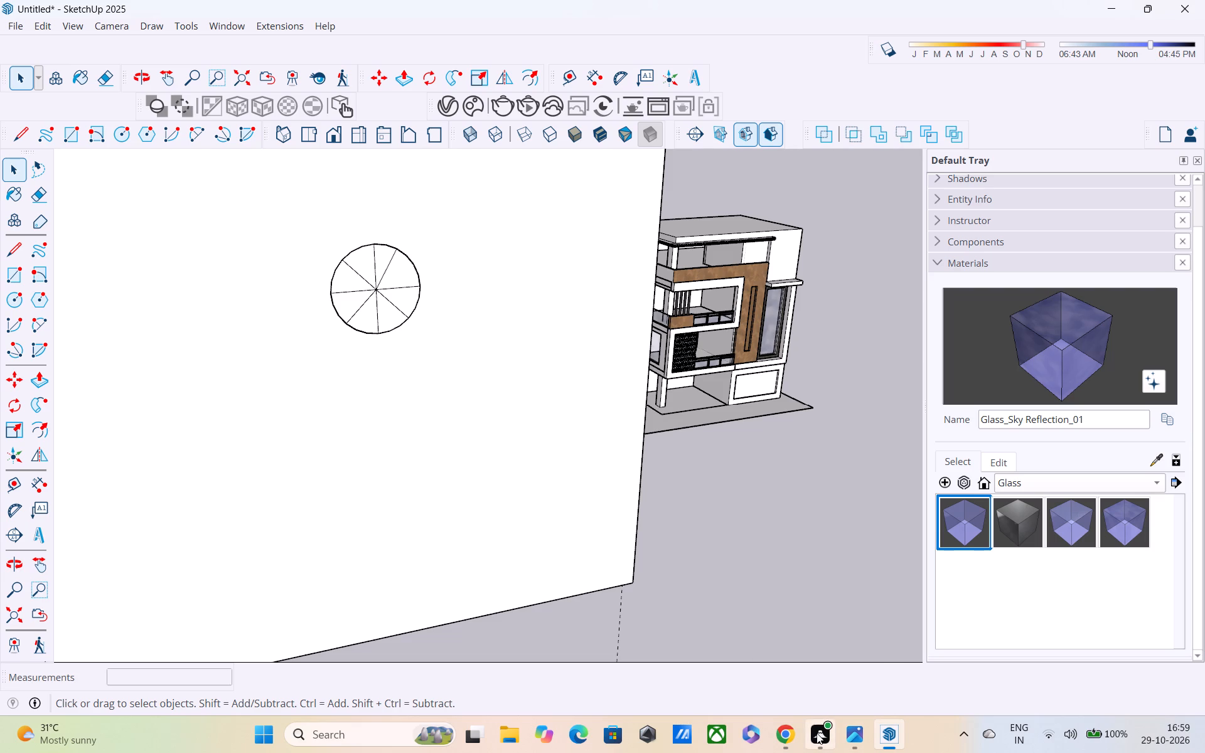
Switch to the 3D Warehouse page in Chrome and search the models for FLOWER PETALS.
click(757, 625)
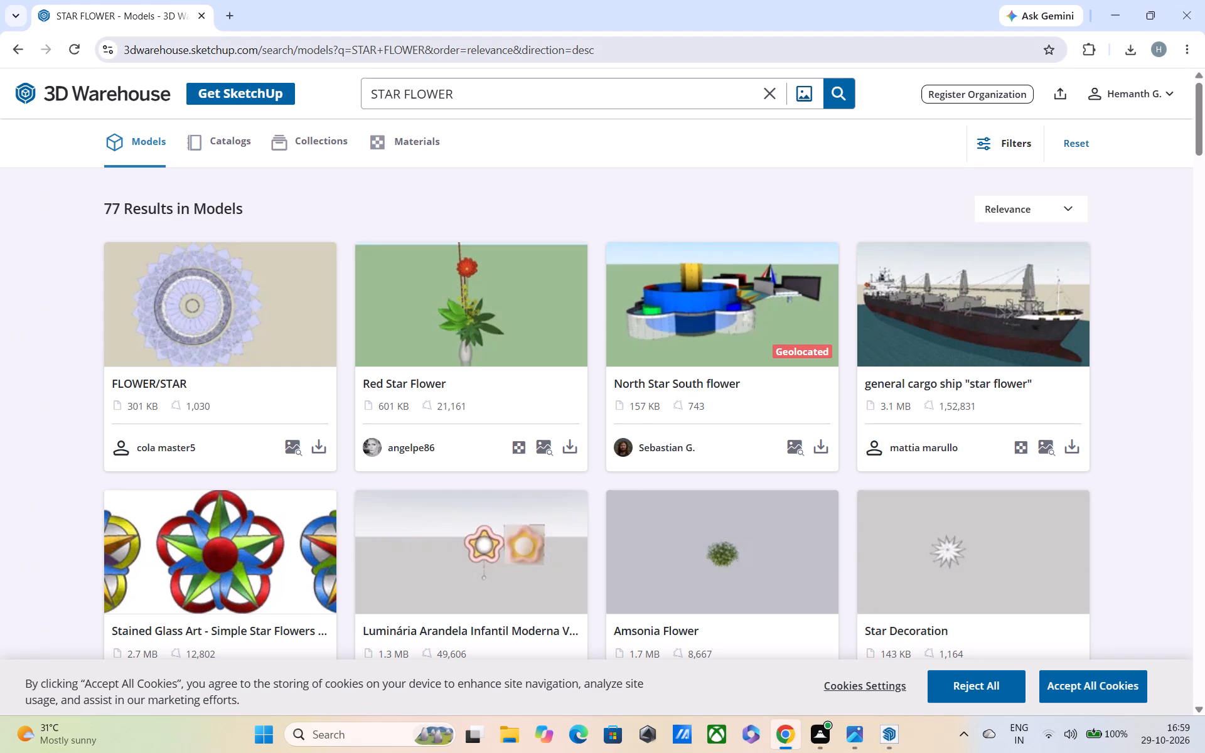
click(518, 93)
key(BackSpace)
key(BackSpace)
key(BackSpace)
key(BackSpace)
key(BackSpace)
key(BackSpace)
key(BackSpace)
key(BackSpace)
key(BackSpace)
key(BackSpace)
key(BackSpace)
key(BackSpace)
key(BackSpace)
key(BackSpace)
key(BackSpace)
key(BackSpace)
key(BackSpace)
key(BackSpace)
key(BackSpace)
text(FLOWER PETALS)
key(Return)
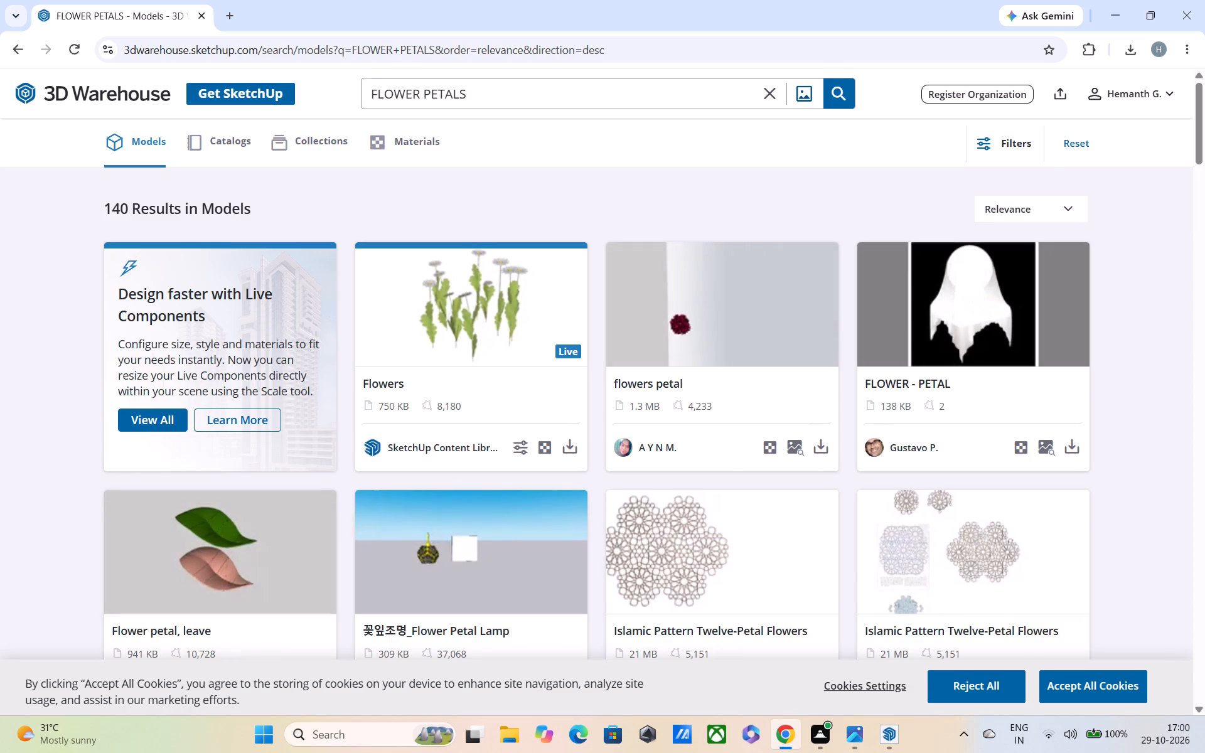
Look through the FLOWER PETALS model results for a circular petal ornament that suits the facade.
scroll(525, 45, down, 1)
scroll(559, 174, down, 1)
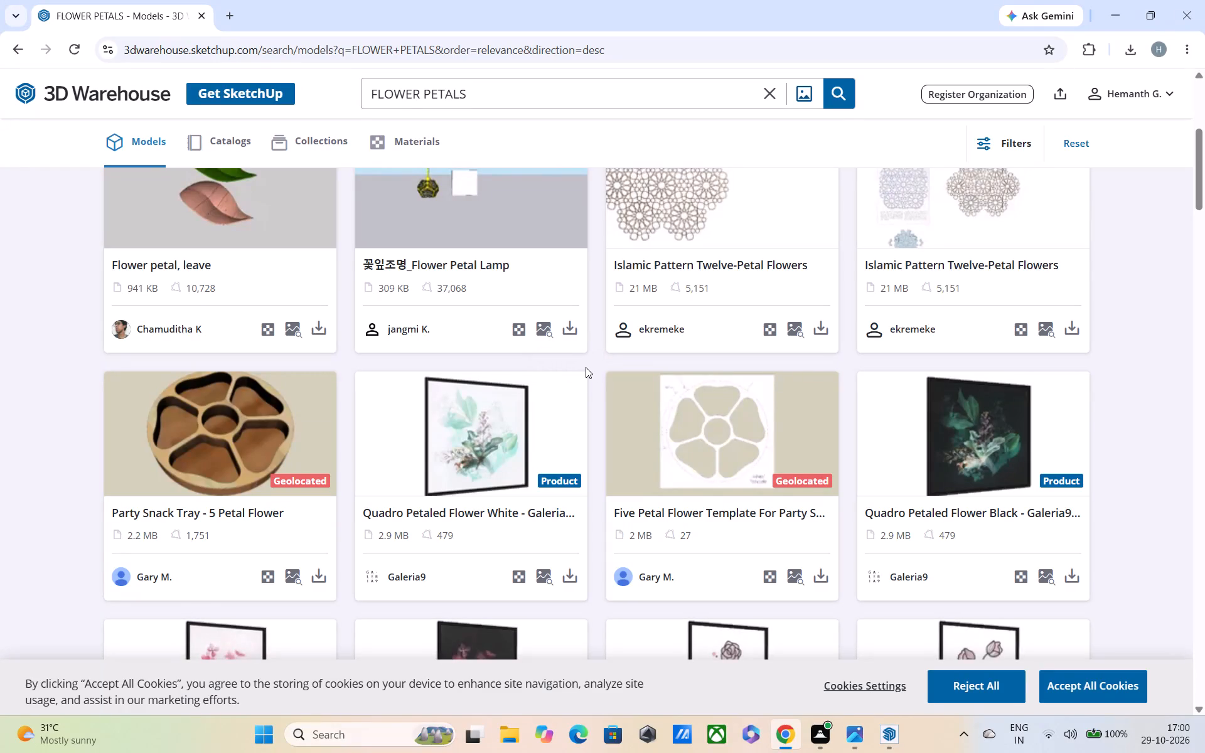
scroll(597, 377, down, 2)
scroll(597, 377, up, 1)
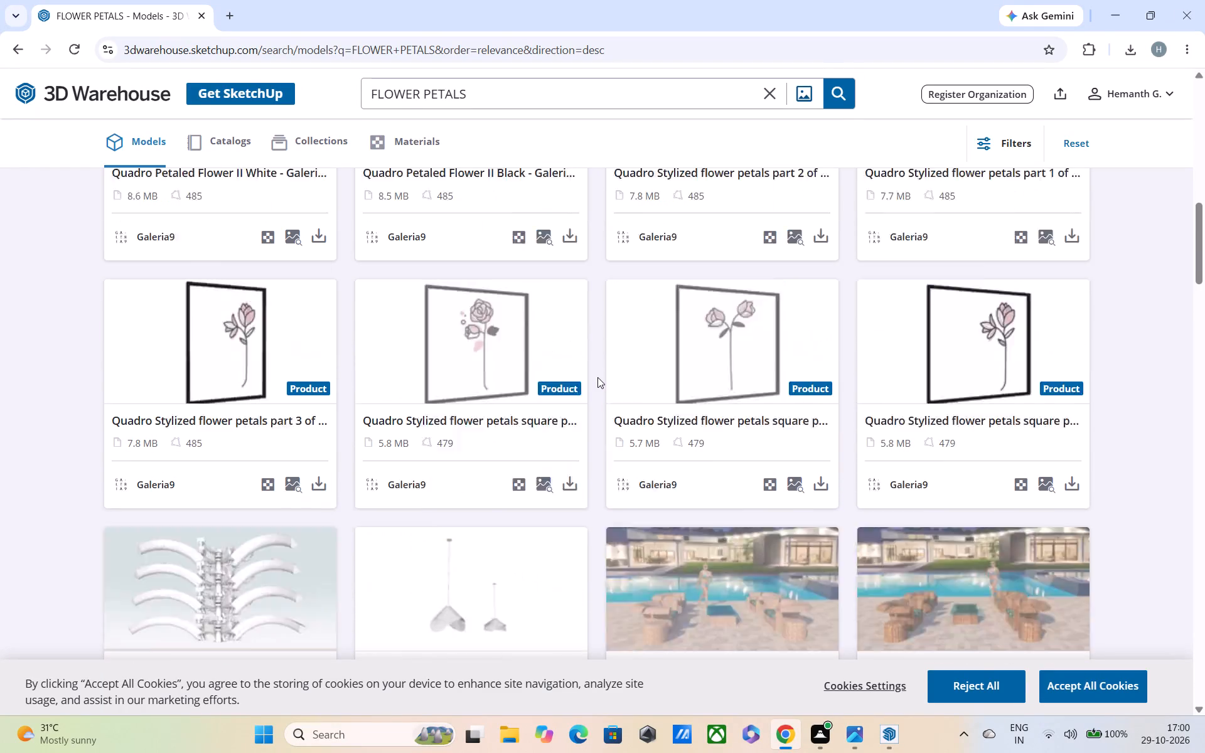
scroll(599, 373, down, 2)
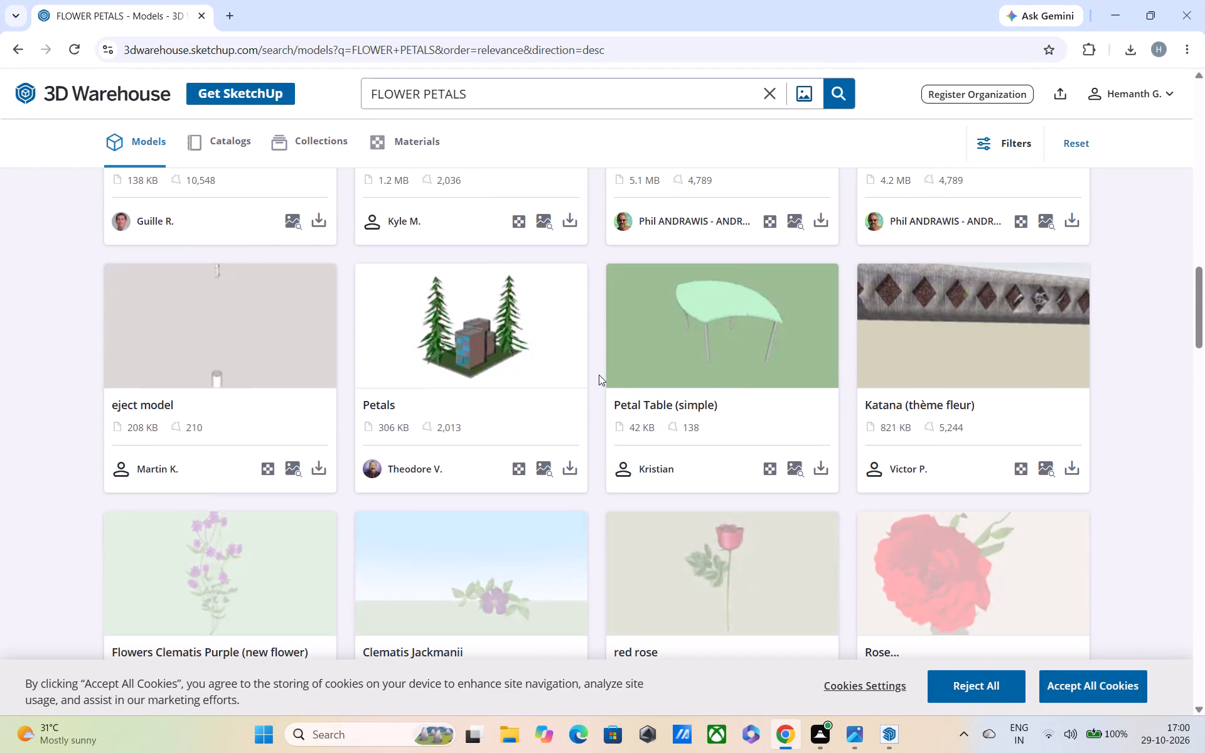
scroll(599, 375, down, 1)
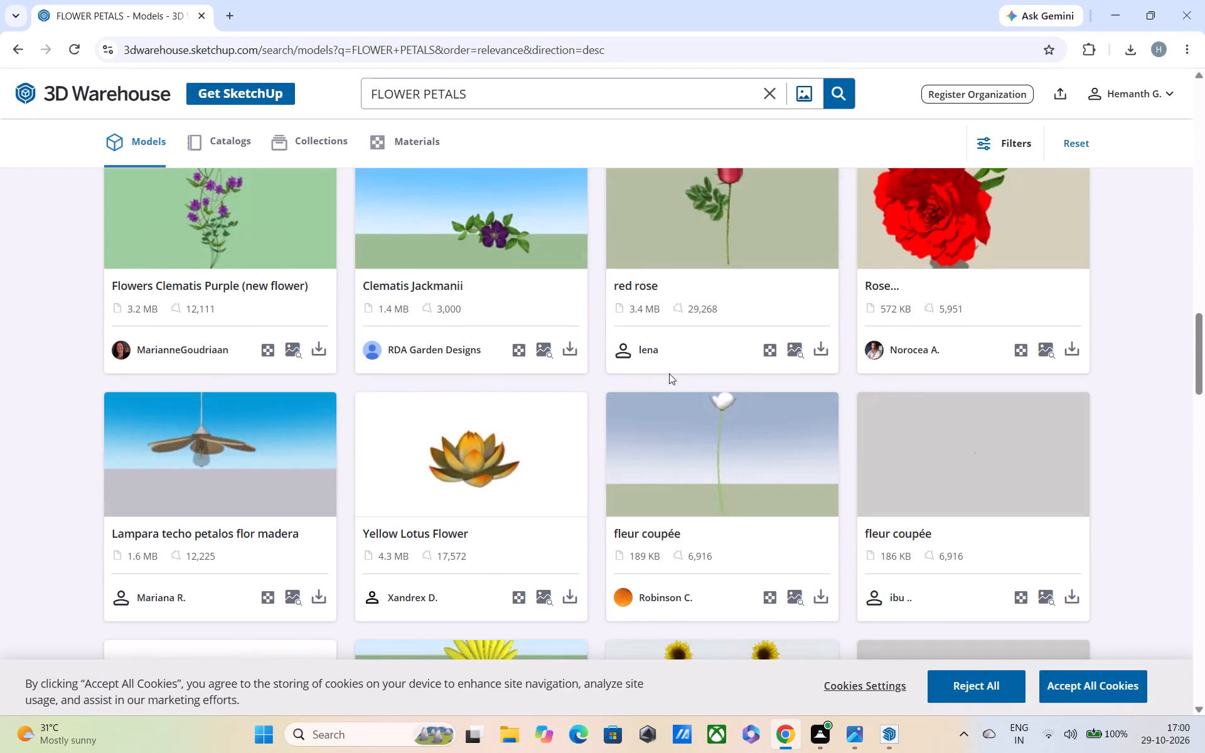
scroll(661, 351, down, 1)
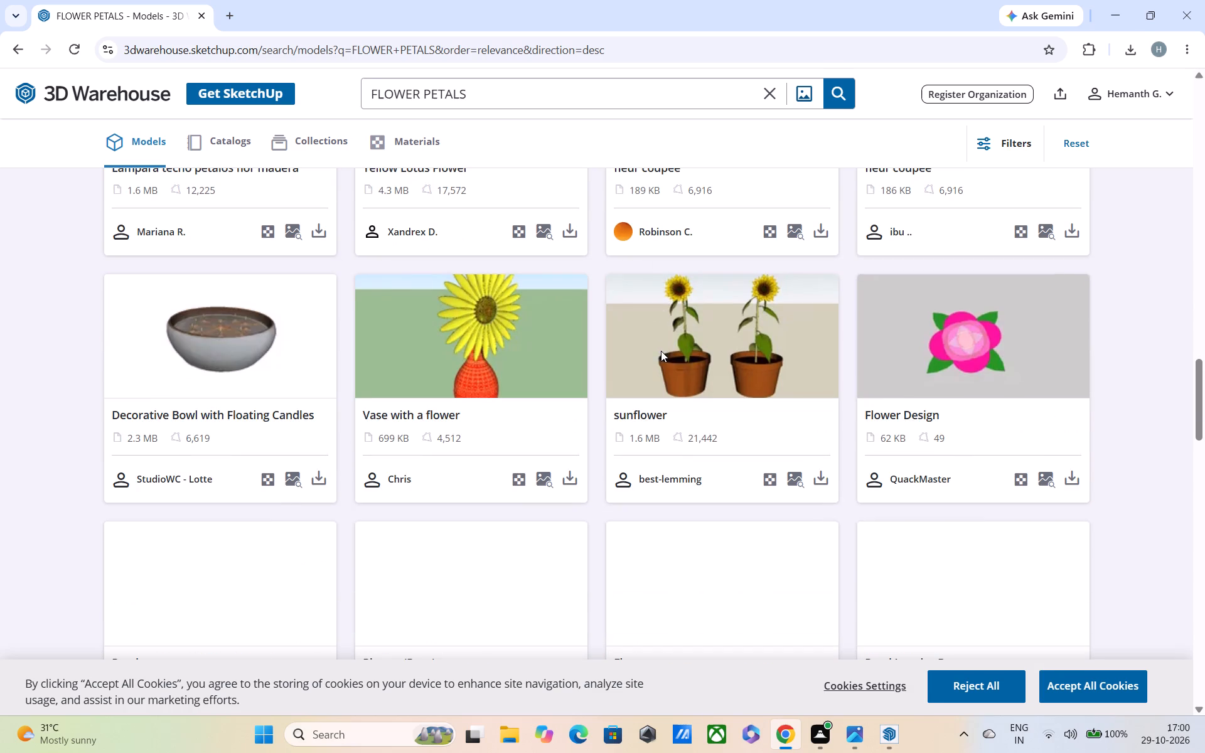
scroll(656, 347, down, 2)
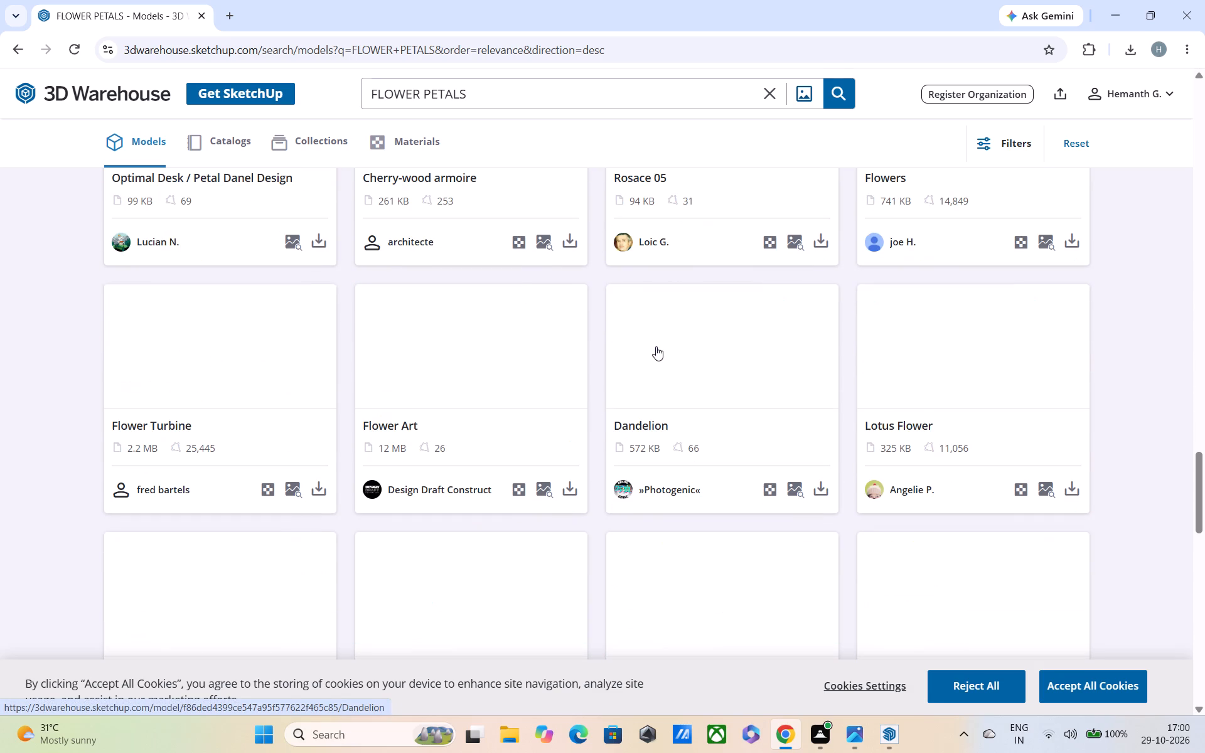
scroll(654, 345, down, 2)
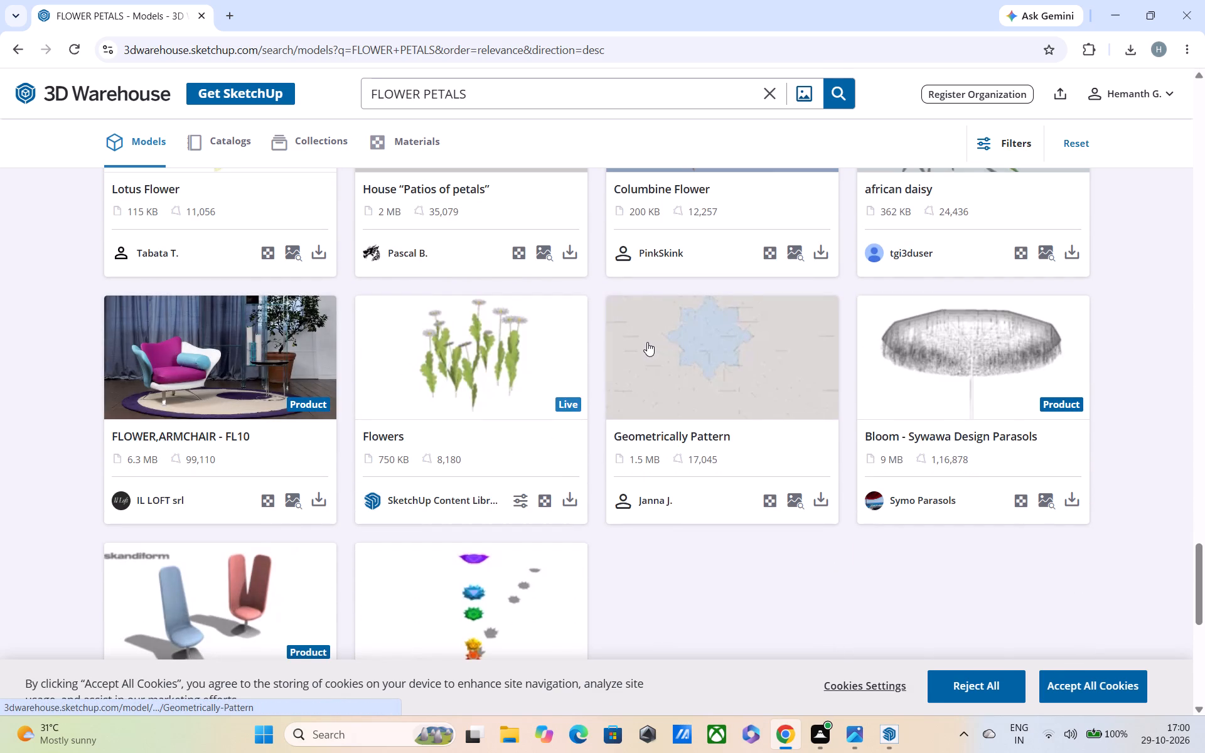
scroll(647, 342, down, 1)
scroll(637, 336, up, 13)
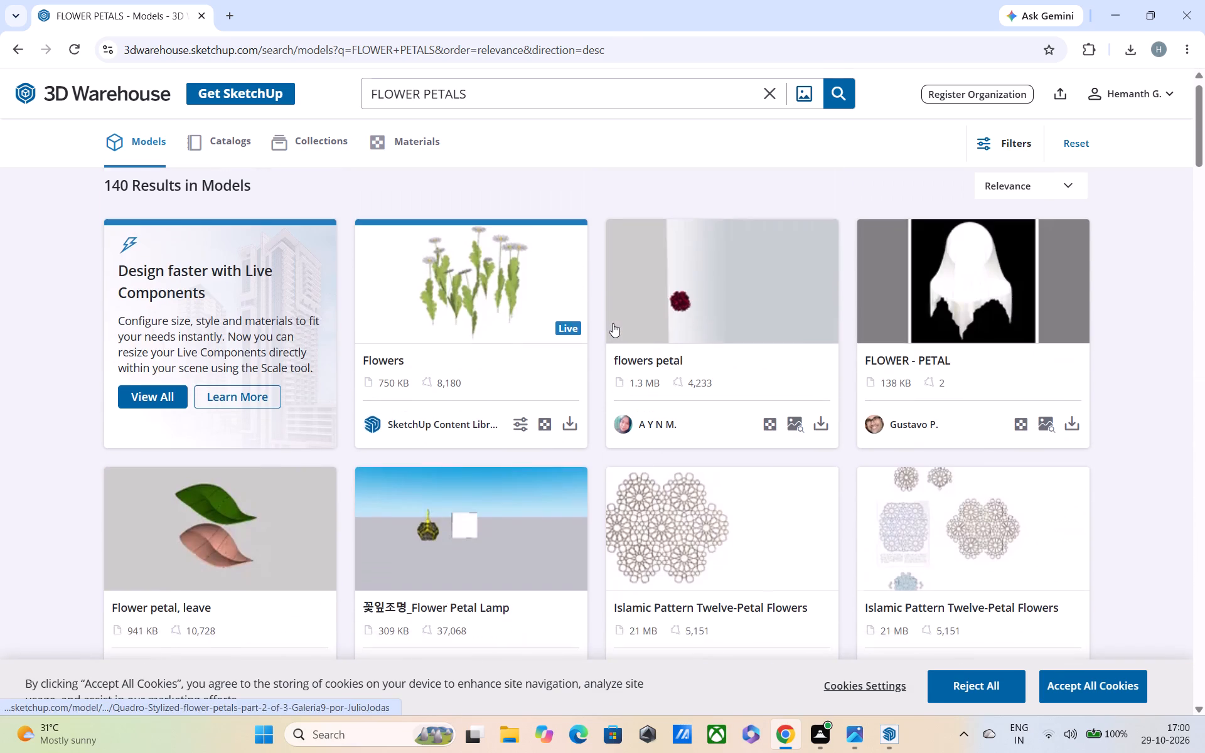
scroll(608, 322, down, 1)
scroll(608, 322, up, 1)
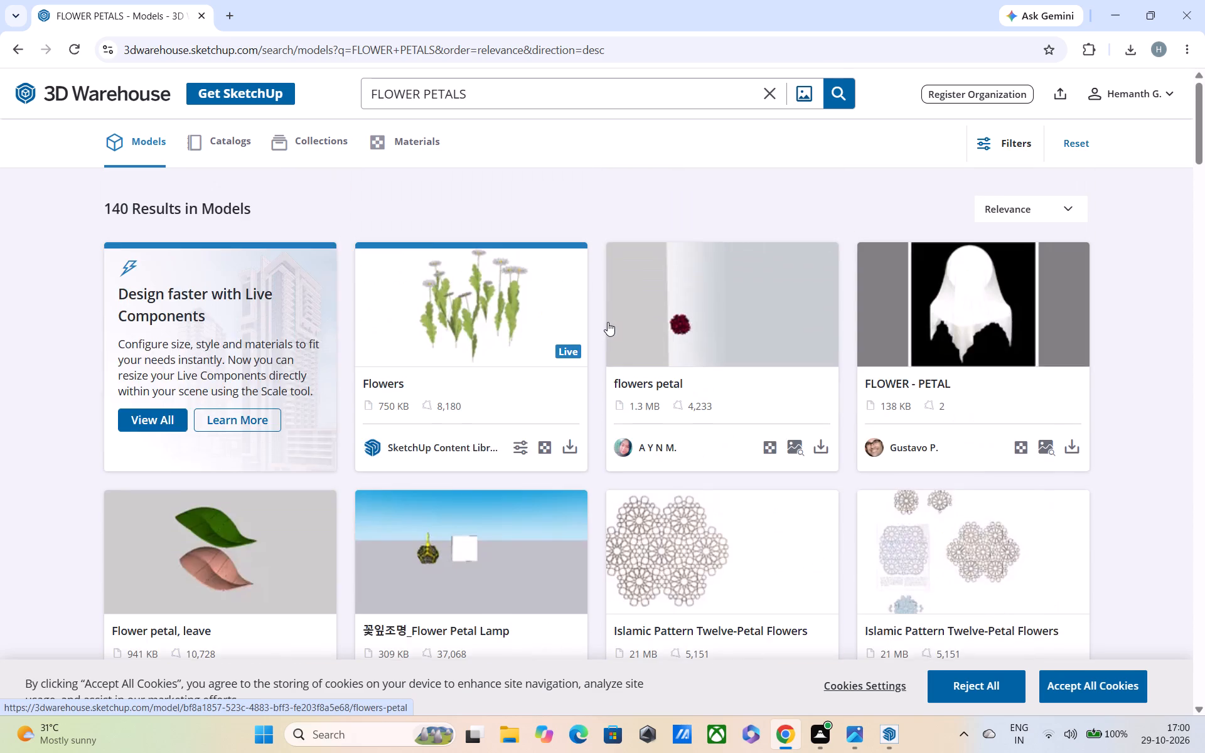
scroll(608, 322, down, 1)
scroll(605, 321, up, 1)
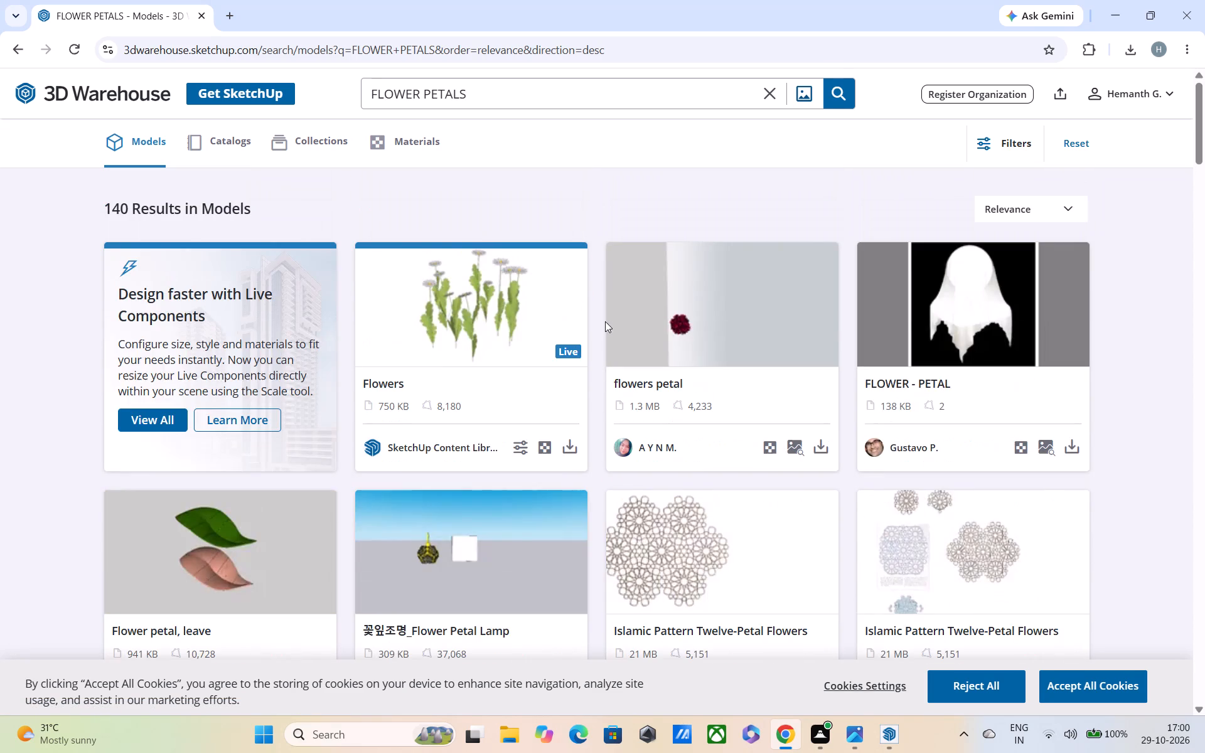
Open the first Islamic Pattern Twelve-Petal Flowers model and examine its geometry in the 3D Preview.
click(660, 543)
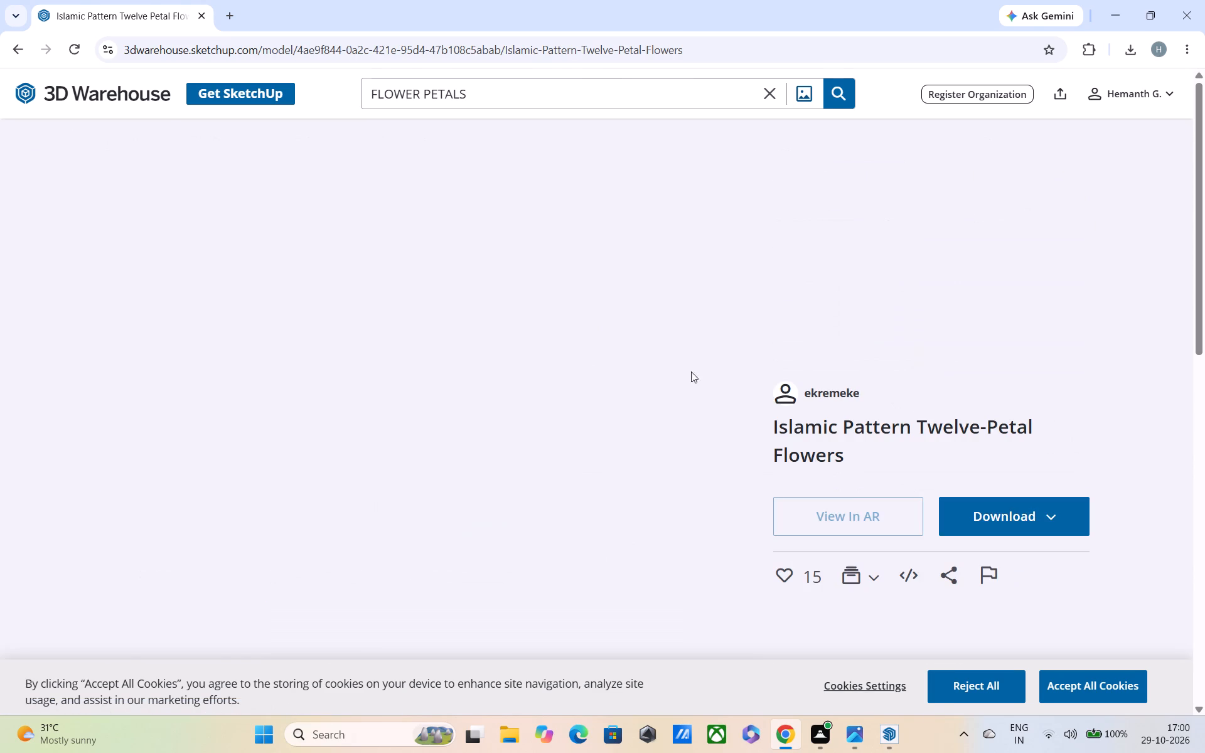
scroll(447, 525, down, 1)
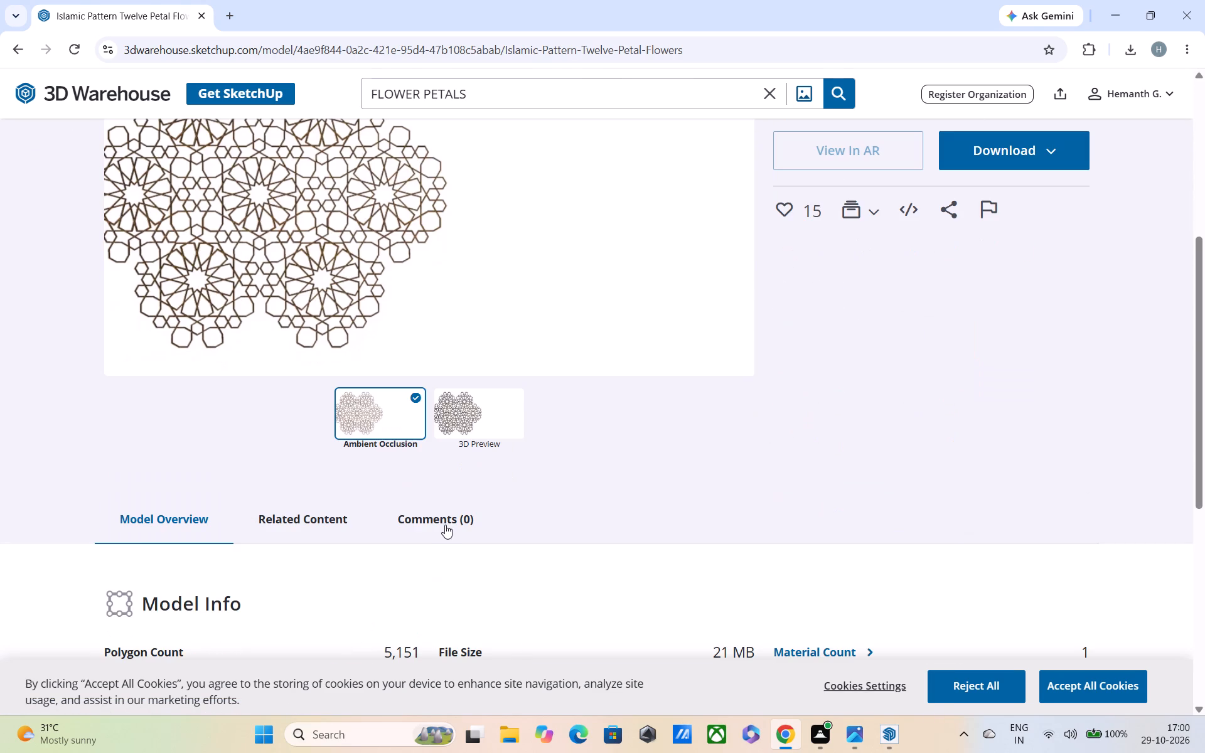
click(431, 412)
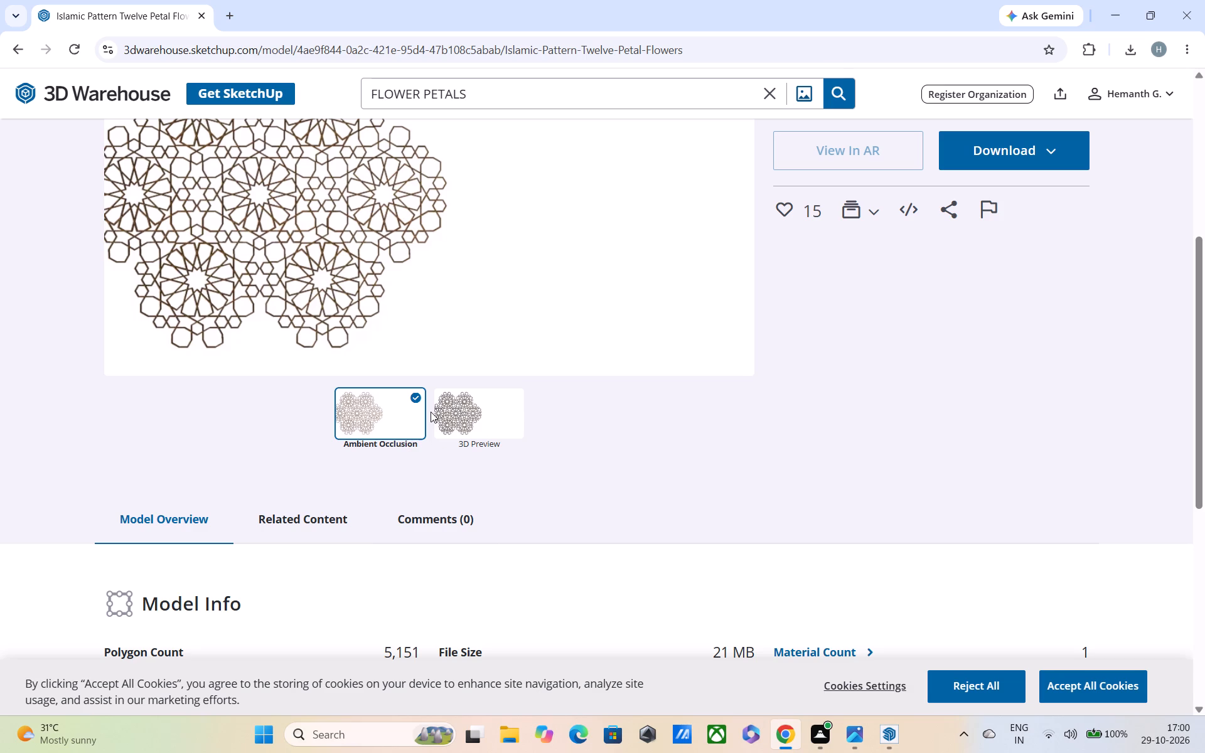
click(433, 412)
click(435, 412)
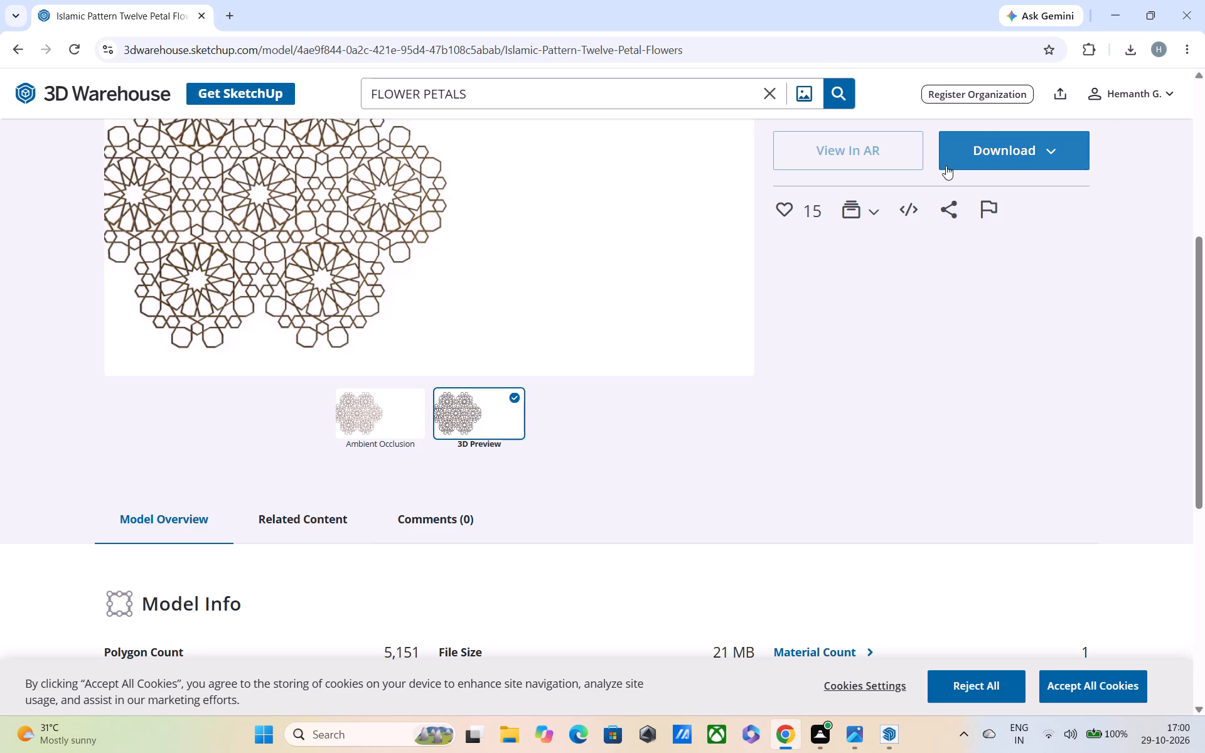
scroll(520, 260, up, 1)
click(460, 553)
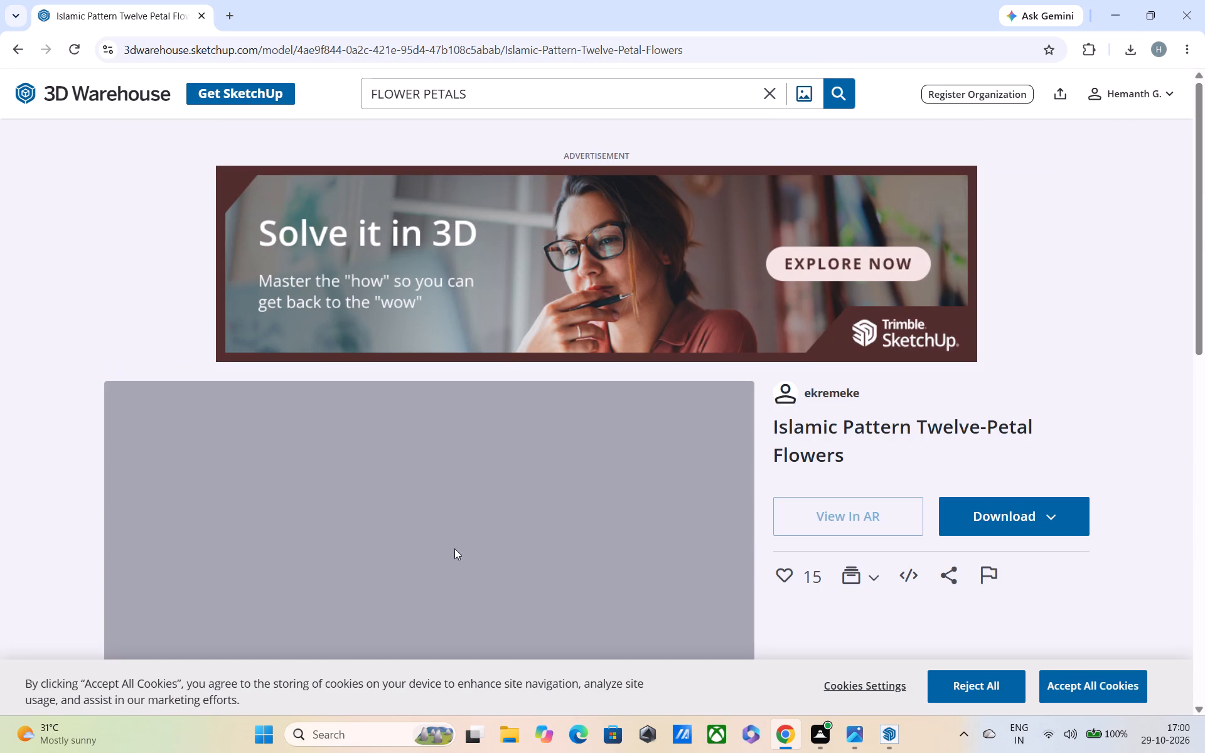
scroll(454, 484, down, 1)
scroll(454, 484, up, 1)
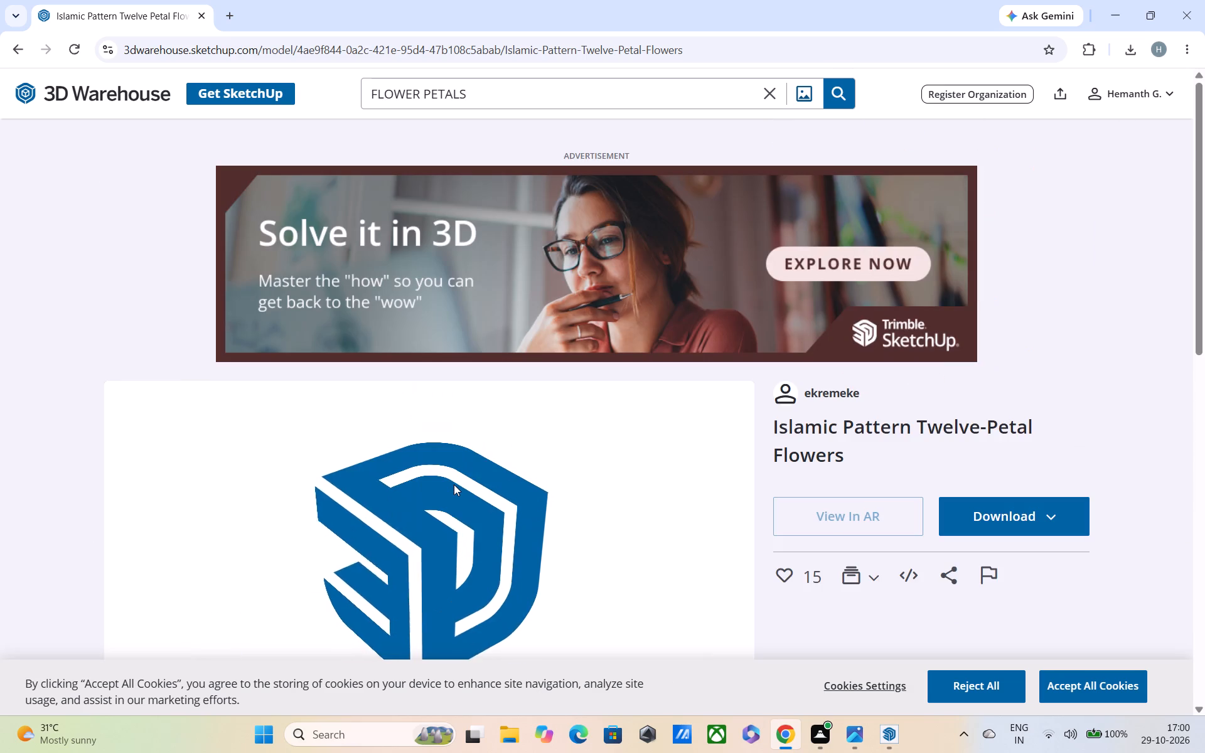
scroll(454, 484, down, 1)
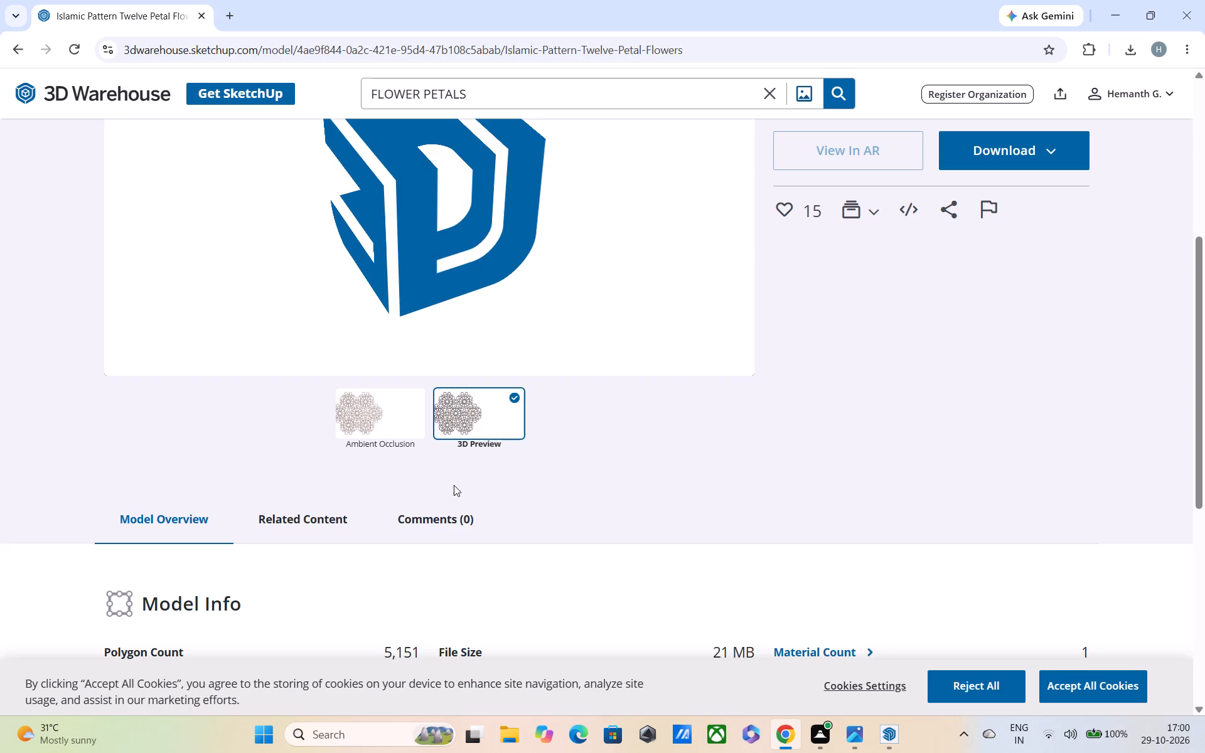
scroll(454, 485, up, 1)
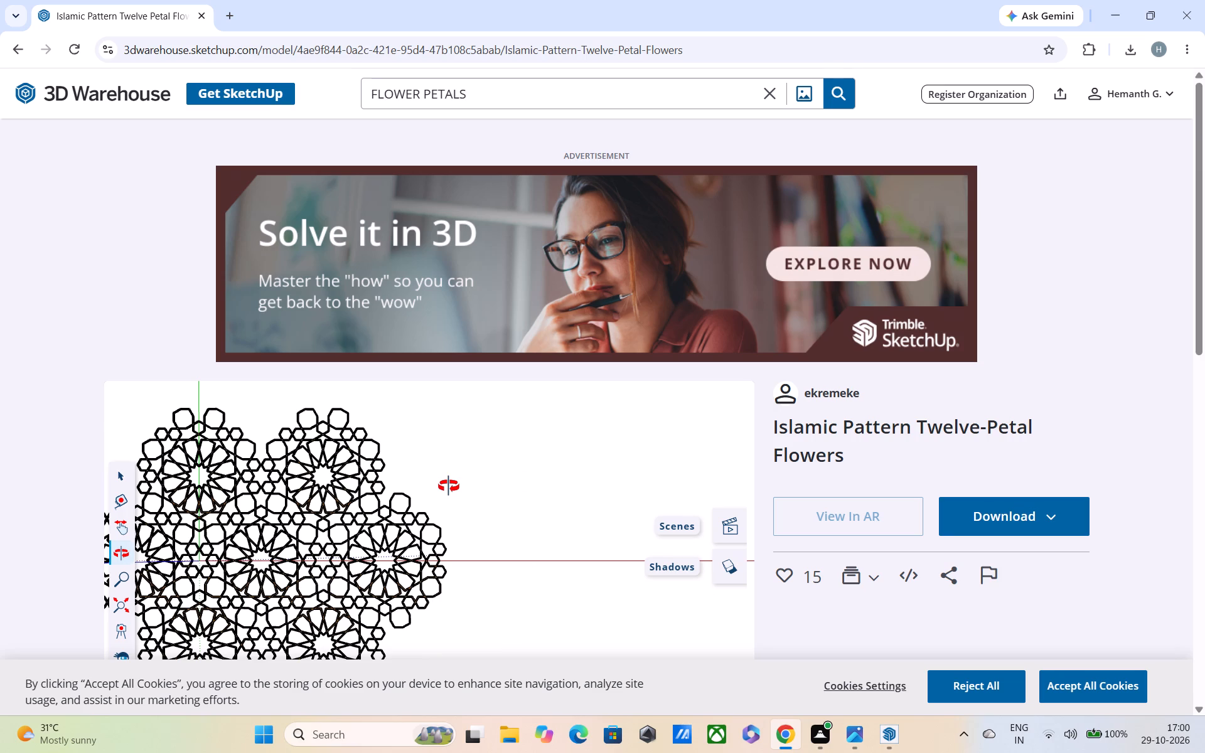
scroll(448, 486, up, 1)
scroll(390, 520, down, 3)
scroll(339, 521, down, 2)
middle_drag(333, 518, 498, 483)
middle_drag(485, 507, 471, 496)
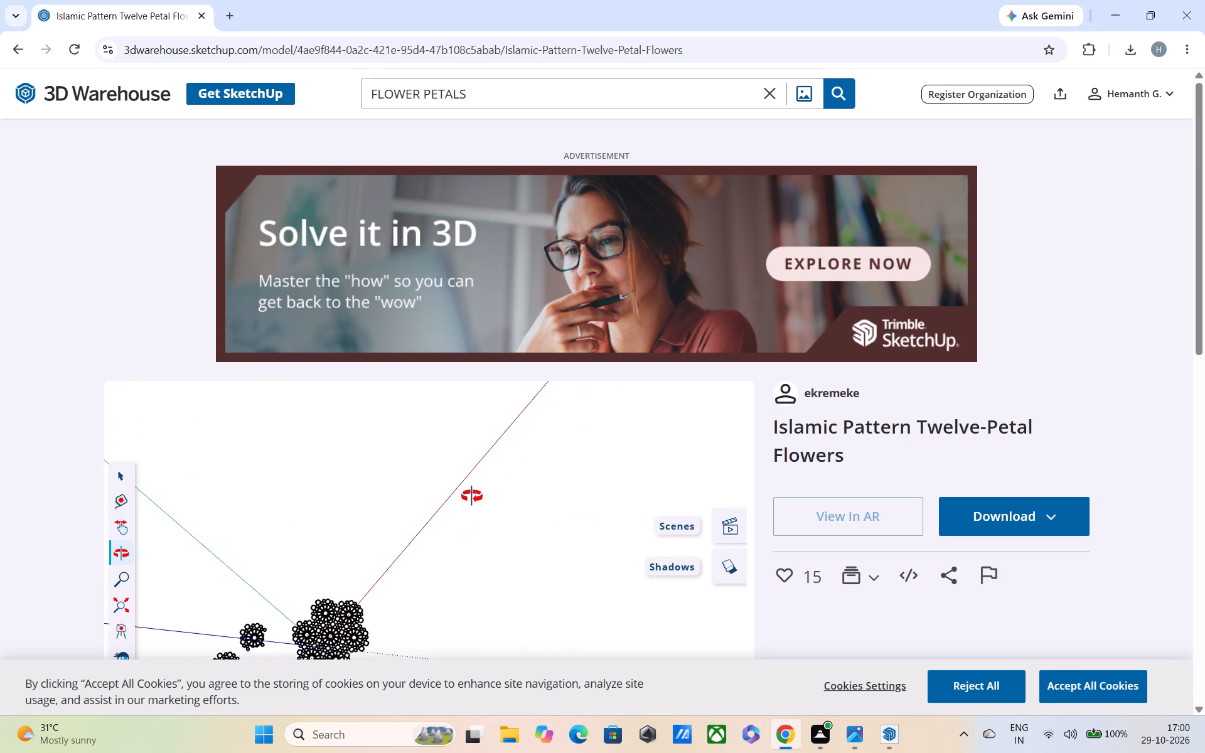
middle_drag(471, 496, 500, 585)
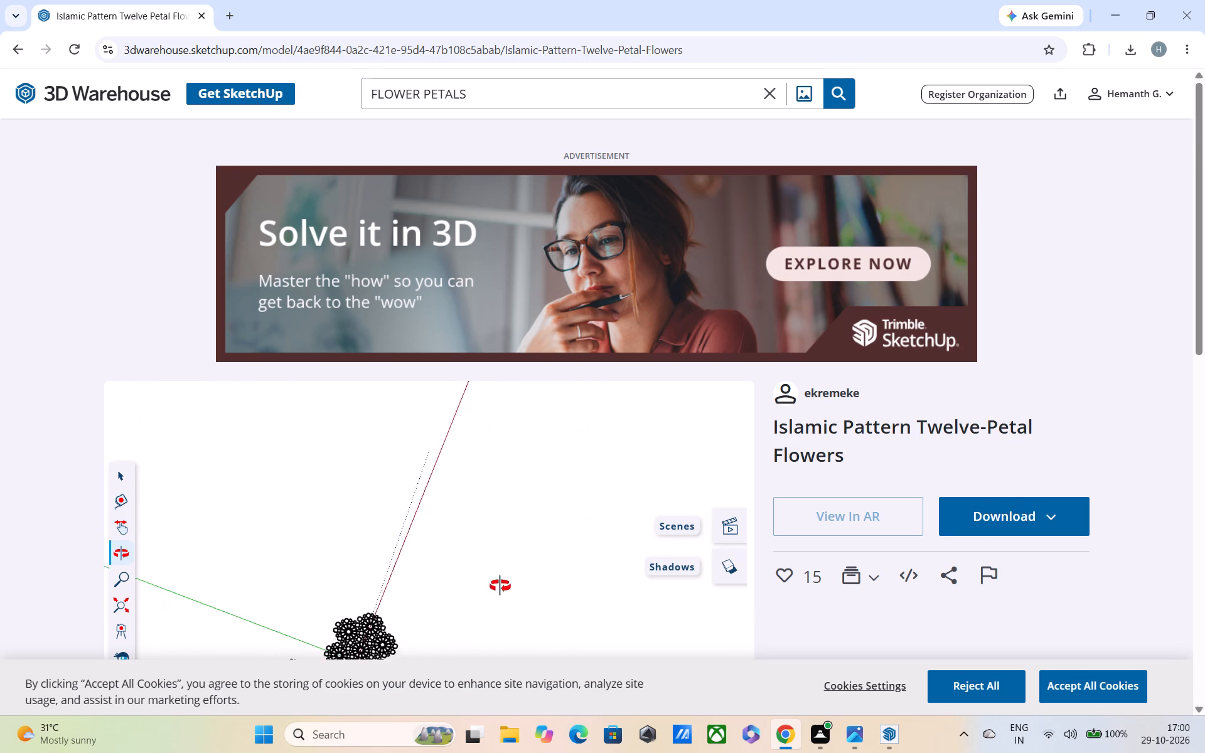
middle_drag(500, 585, 447, 576)
scroll(449, 557, down, 5)
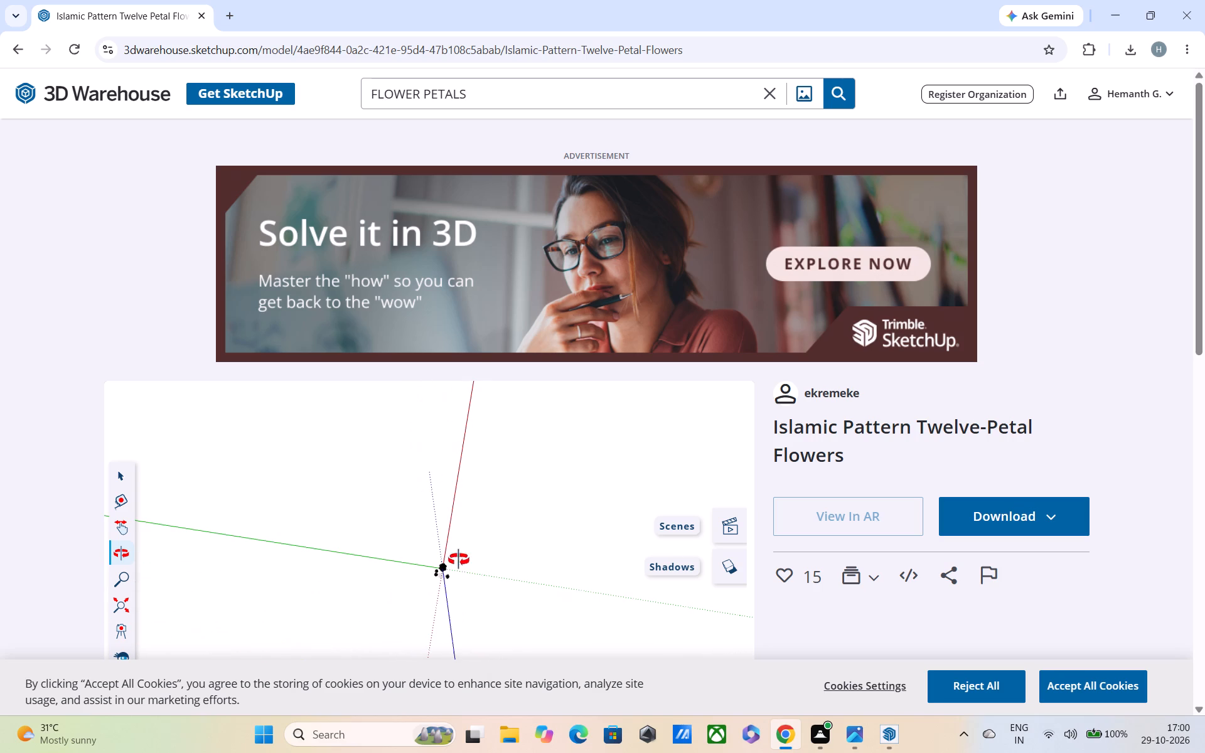
Download the Islamic Pattern Twelve-Petal Flowers model as a SketchUp file.
click(998, 513)
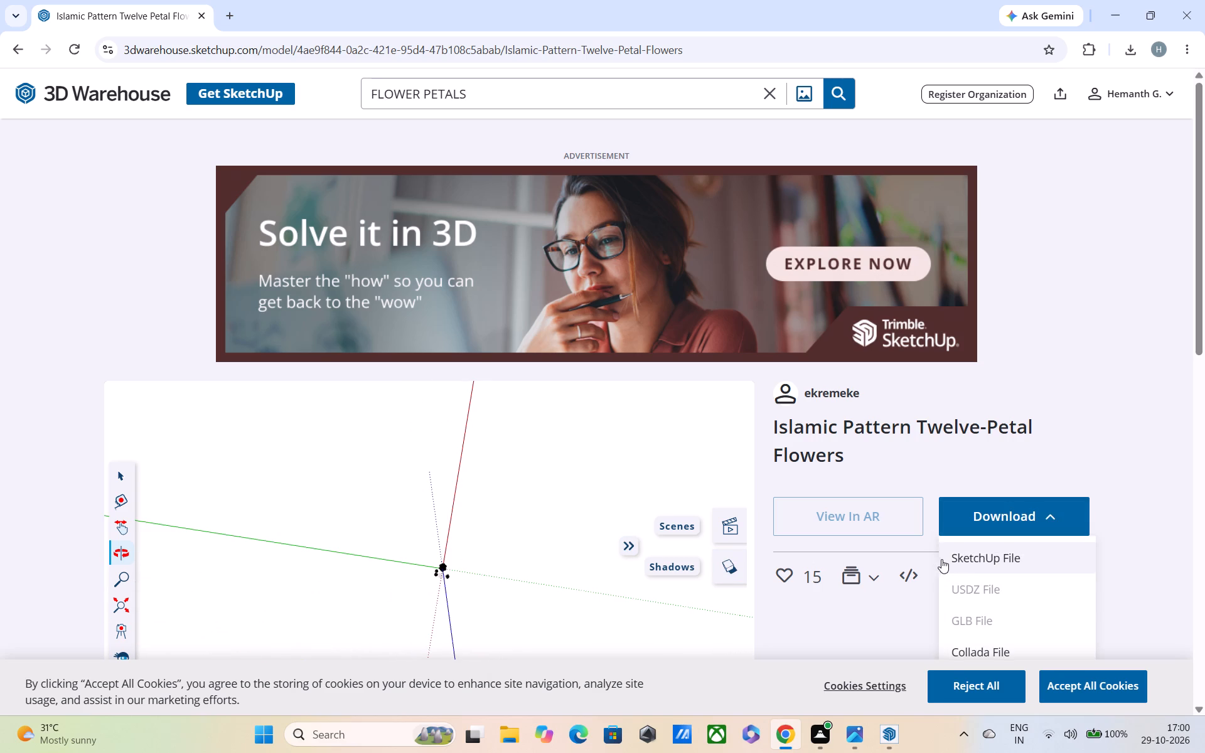
click(968, 562)
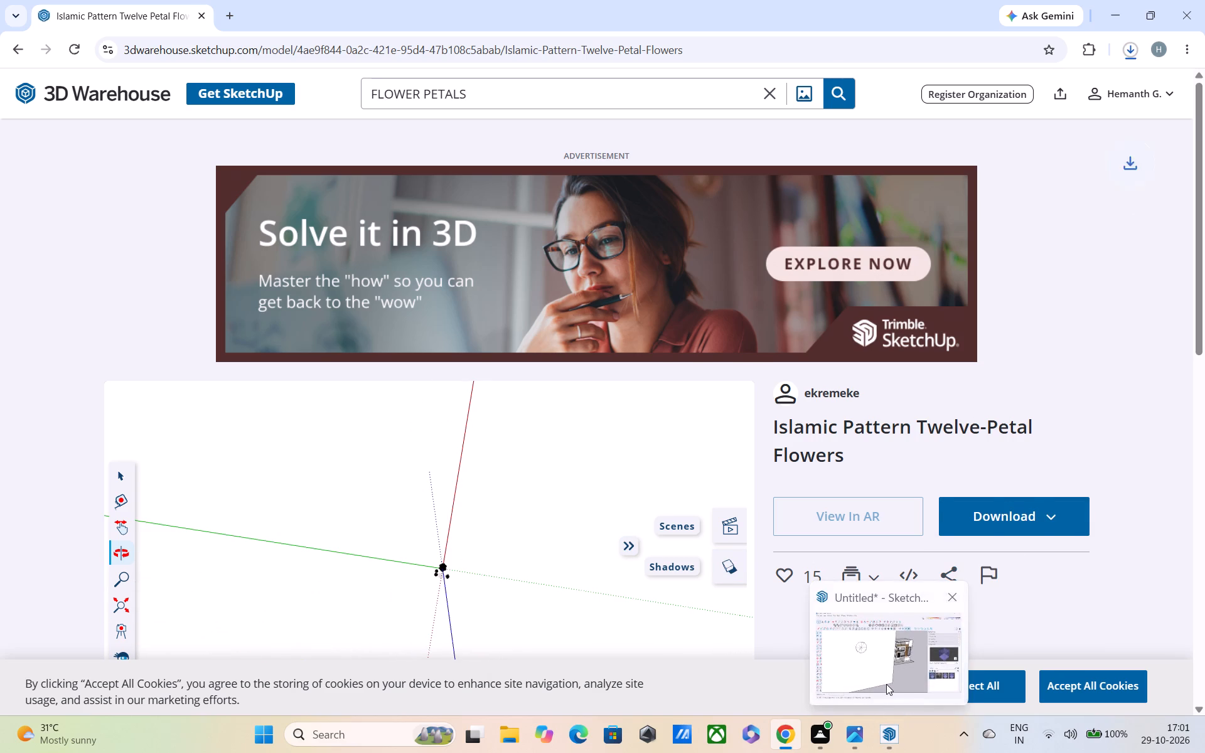
Switch to SketchUp, import the Islamic+Pattern+Twelve-Petal+Flowers file from Downloads and place it on the open ground beside the three-storey building.
click(886, 684)
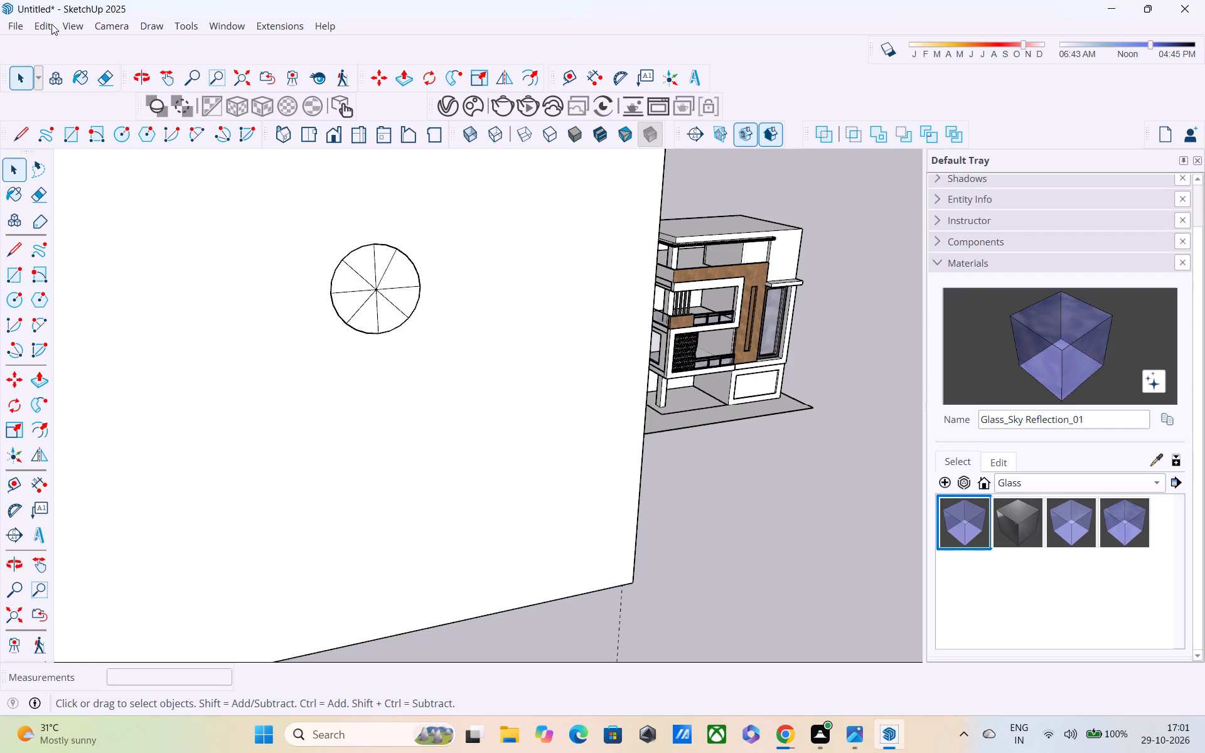
click(11, 24)
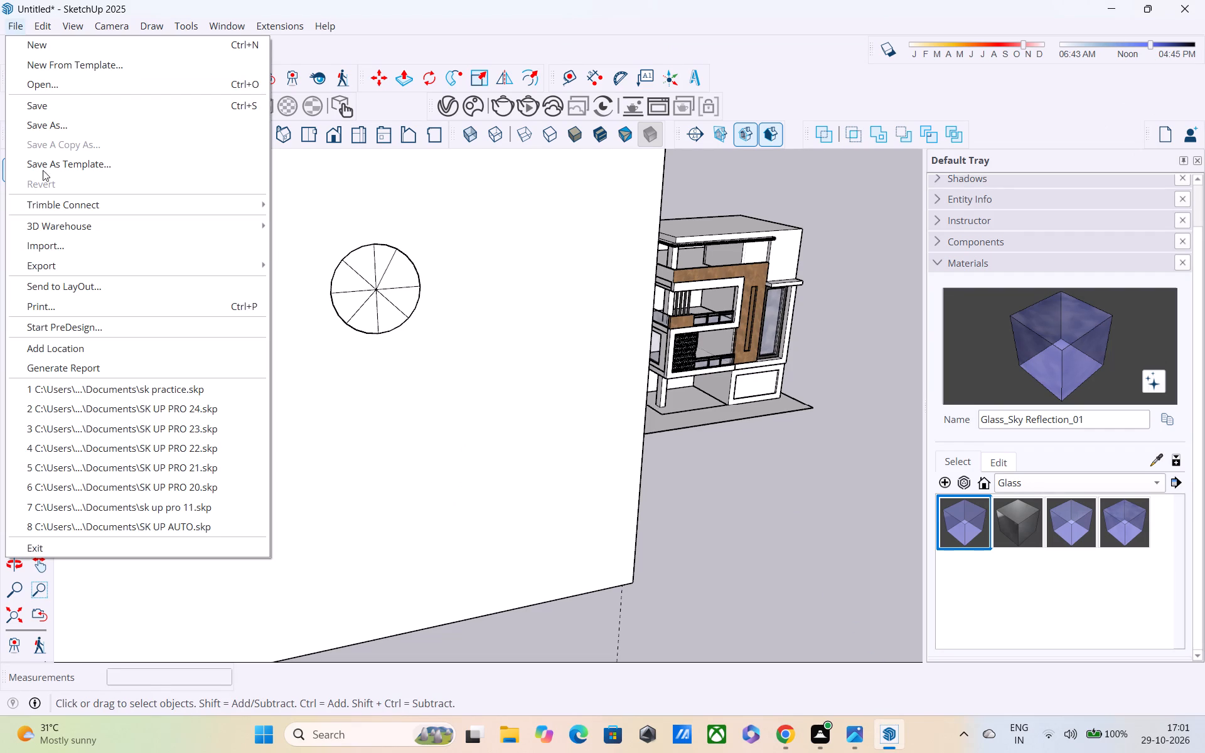
click(48, 252)
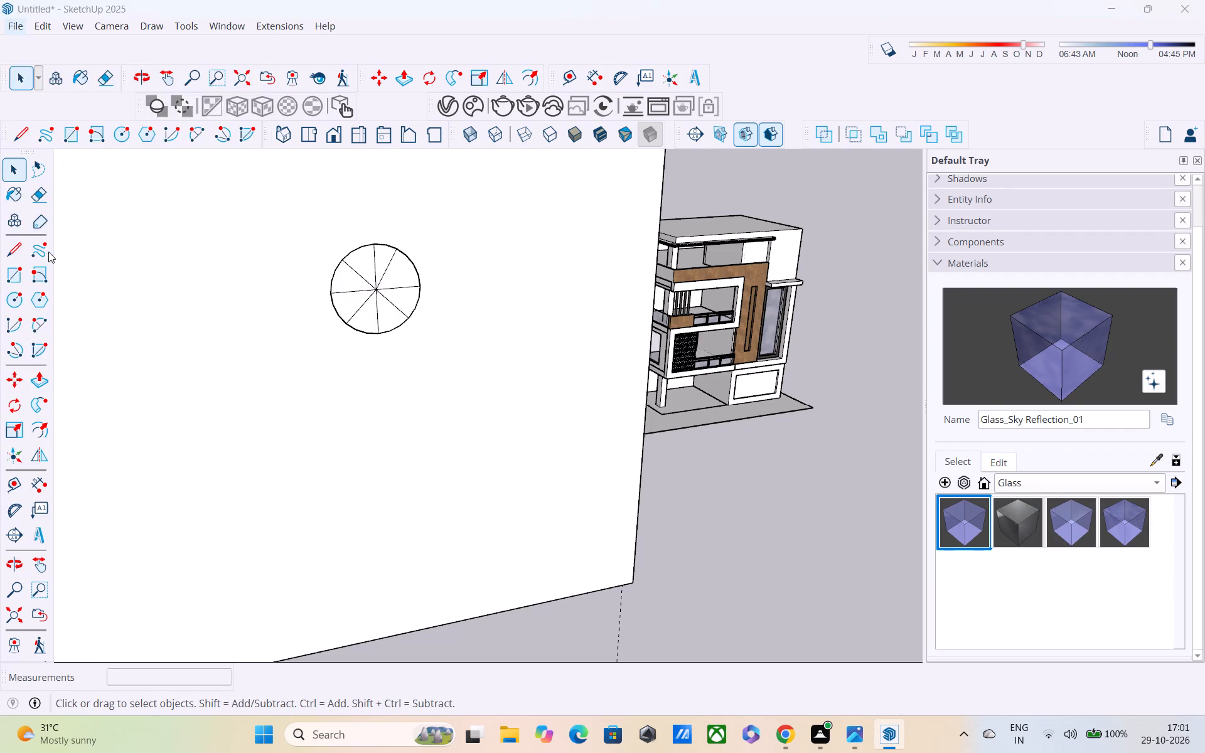
click(156, 168)
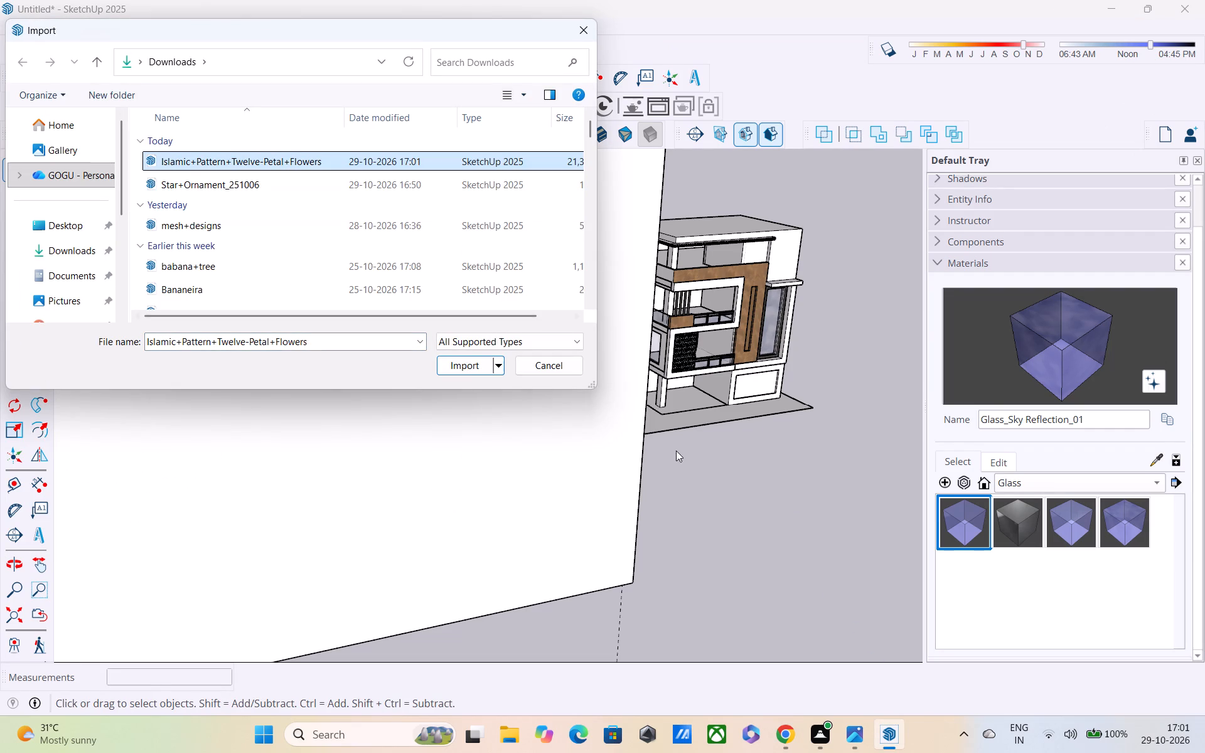
click(468, 365)
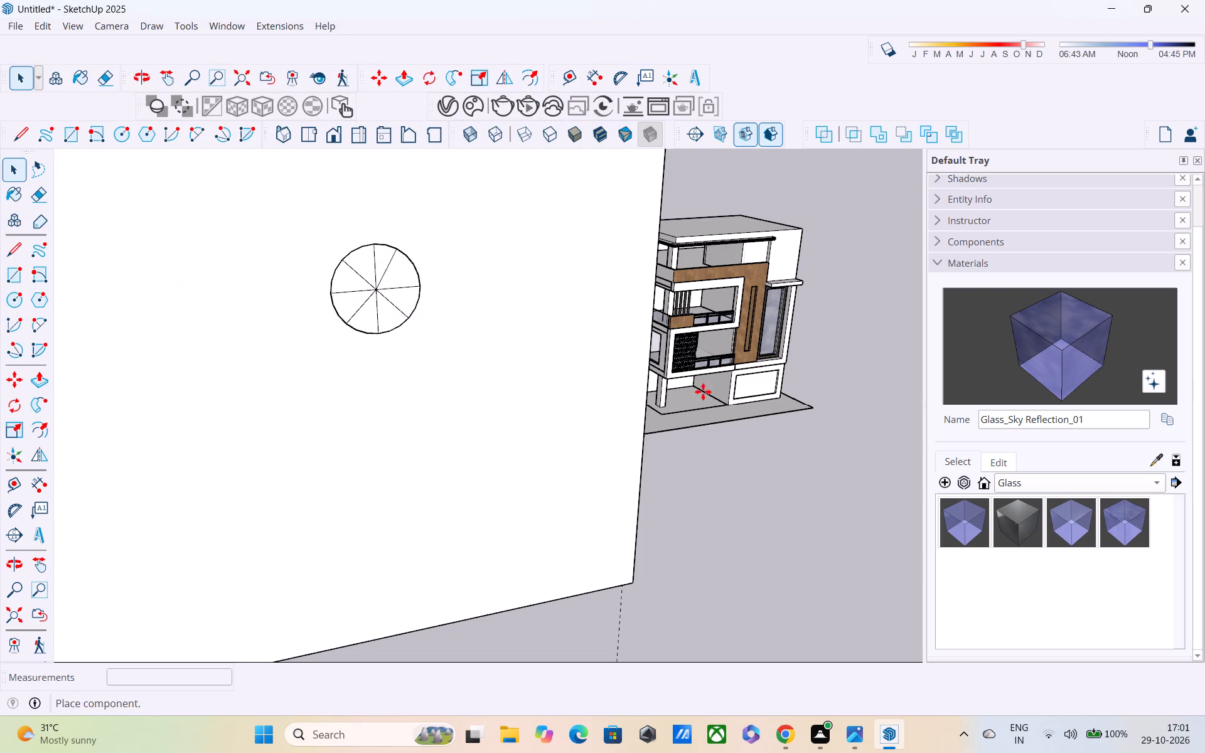
middle_drag(703, 391, 599, 363)
scroll(597, 363, down, 3)
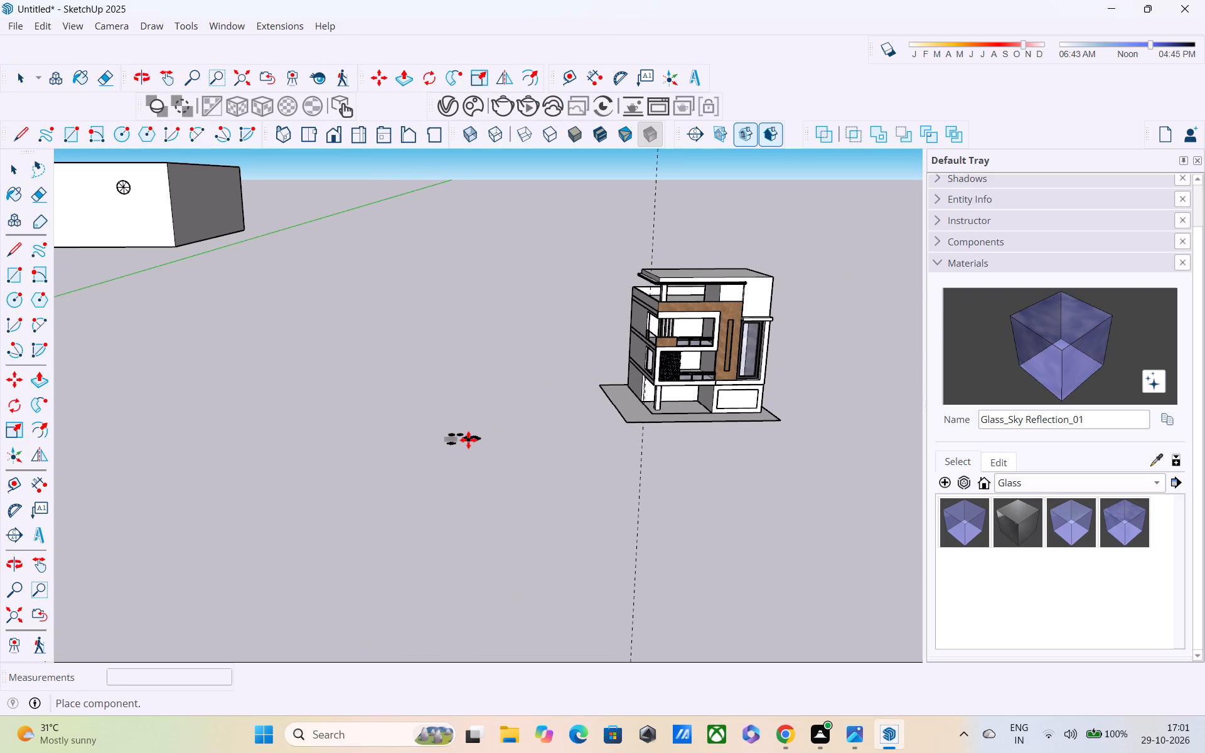
click(468, 440)
Examine the individual flower patterns of the placed component from above.
scroll(457, 452, up, 8)
middle_drag(465, 437, 456, 497)
scroll(459, 479, up, 15)
middle_drag(446, 409, 444, 454)
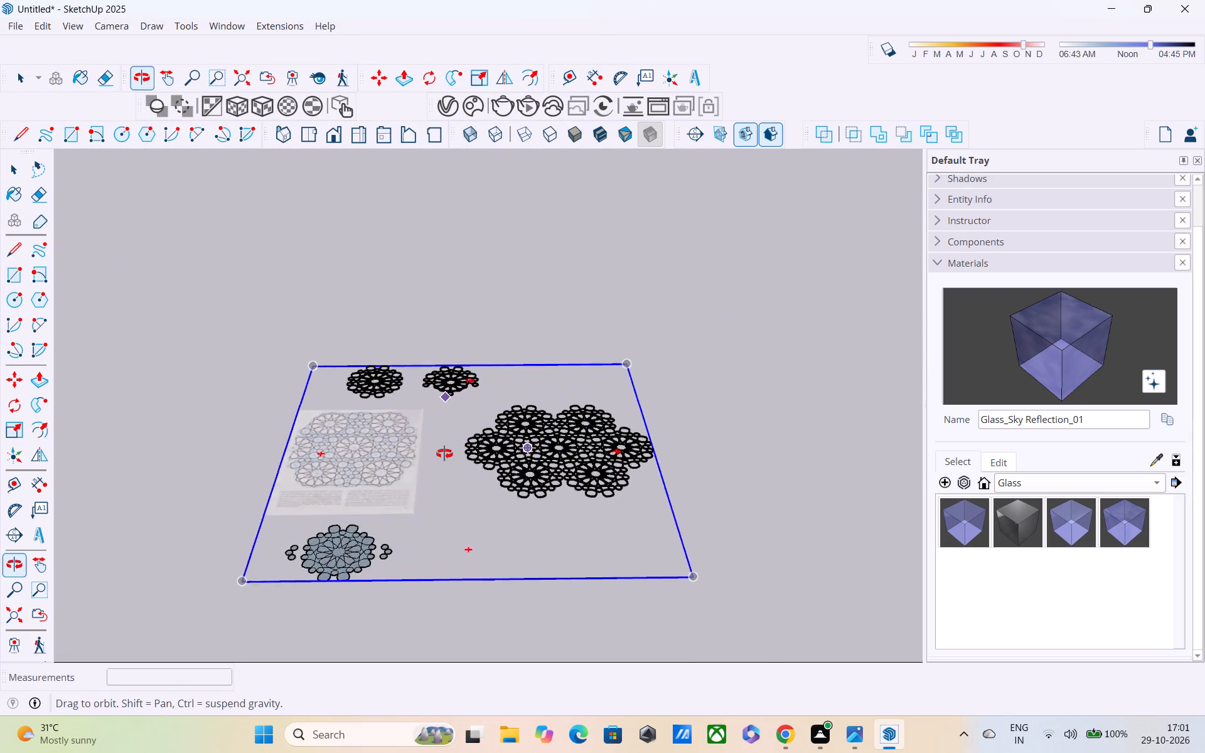
middle_drag(444, 454, 427, 664)
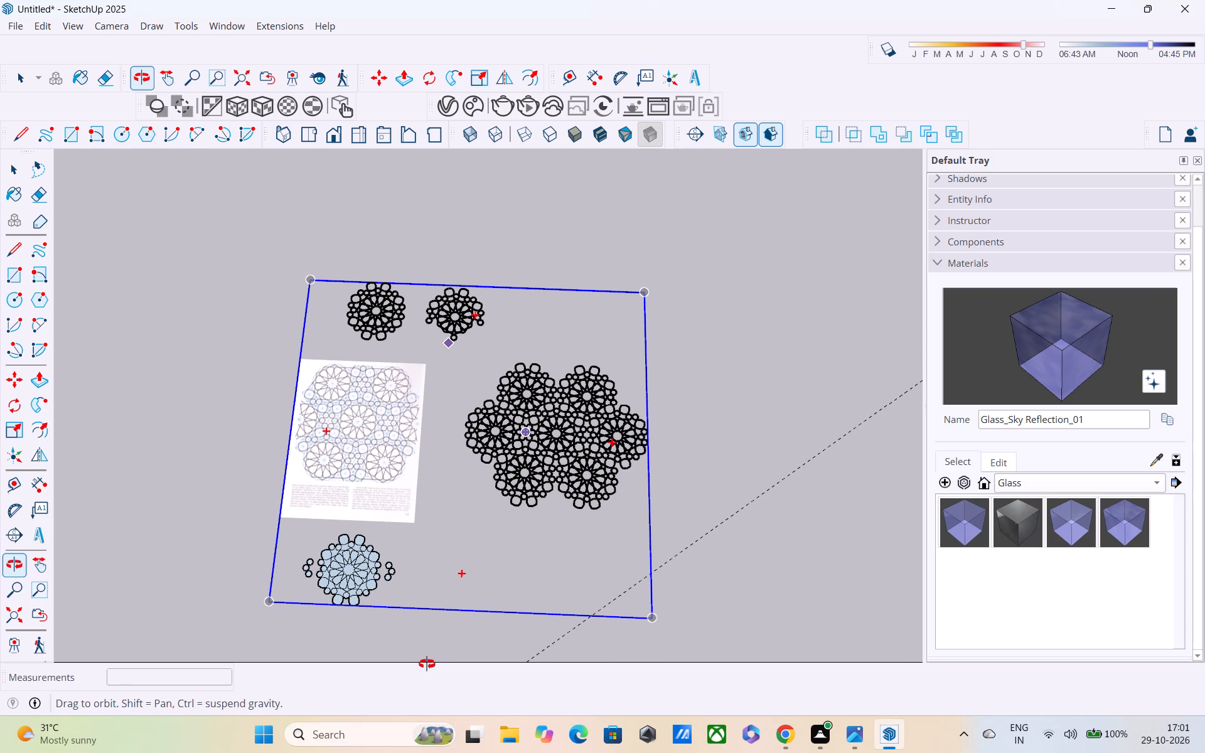
middle_drag(427, 664, 425, 656)
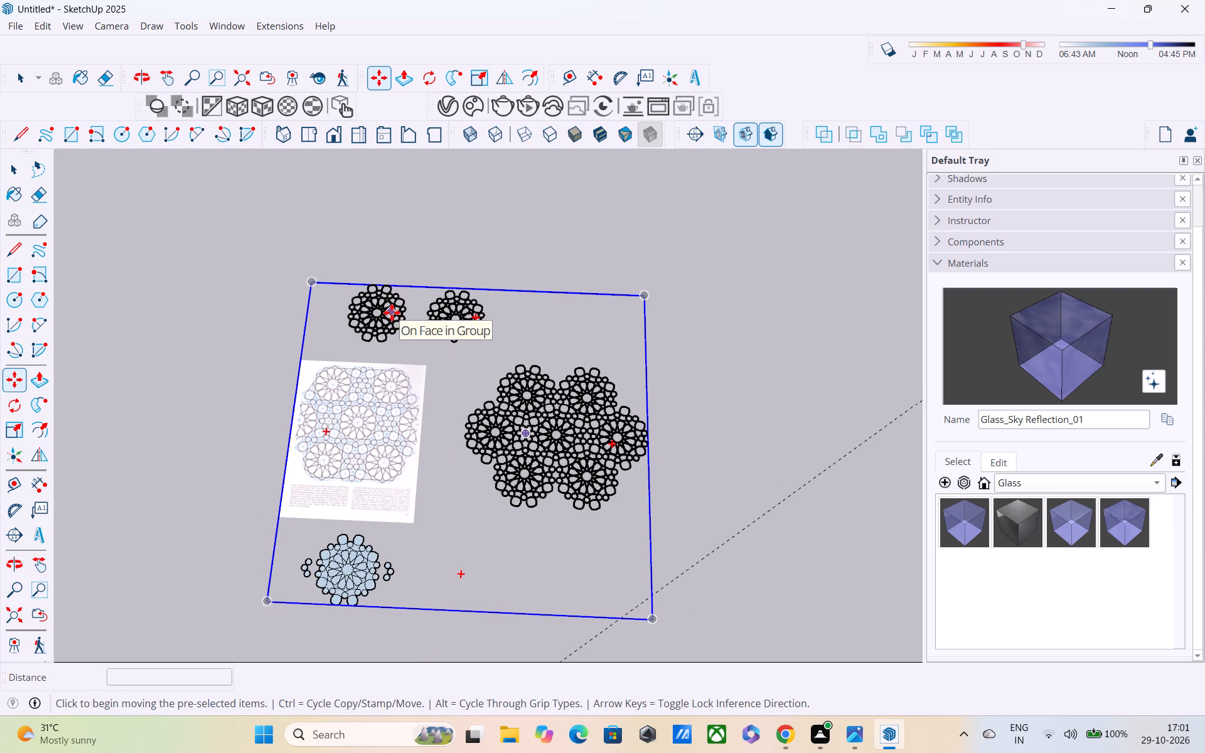
Open the placed pattern component for editing and move its small black upper-left flower group across the ground to the front of the building.
key(space)
double_click(392, 312)
click(392, 312)
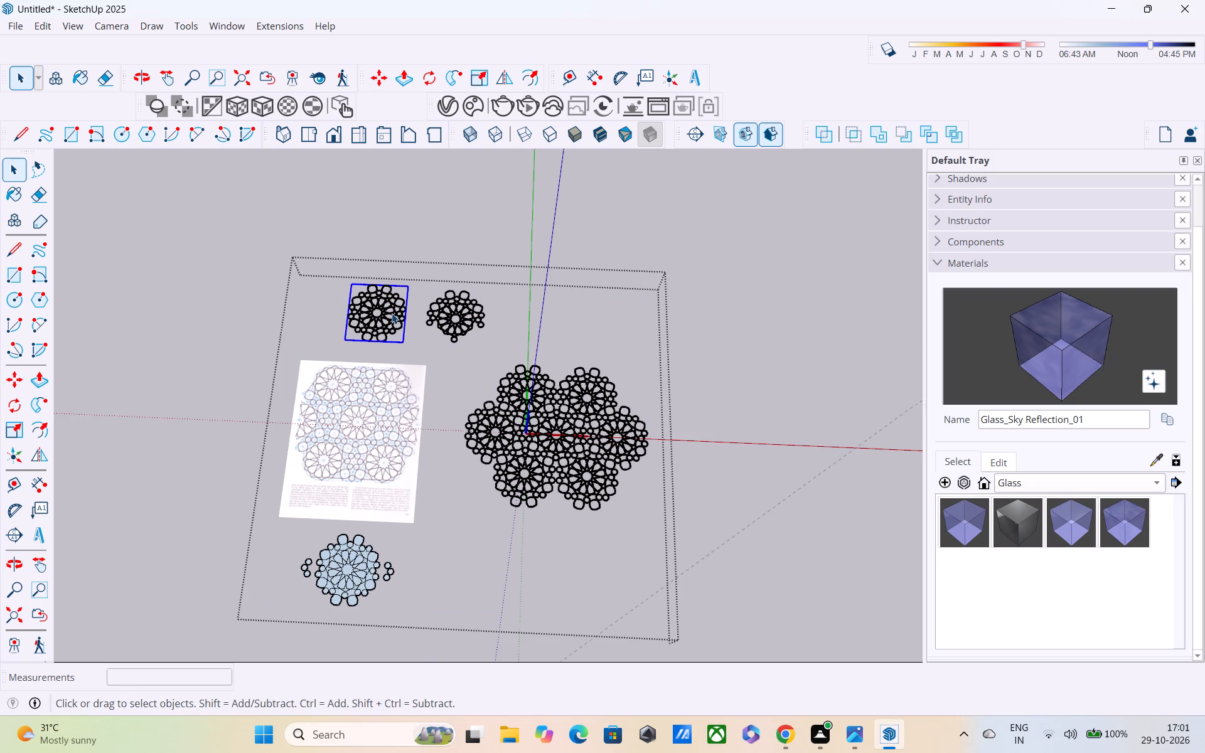
key(m)
click(390, 313)
scroll(687, 264, down, 2)
middle_drag(694, 269, 301, 218)
scroll(301, 218, down, 5)
middle_drag(448, 254, 138, 272)
scroll(147, 280, down, 4)
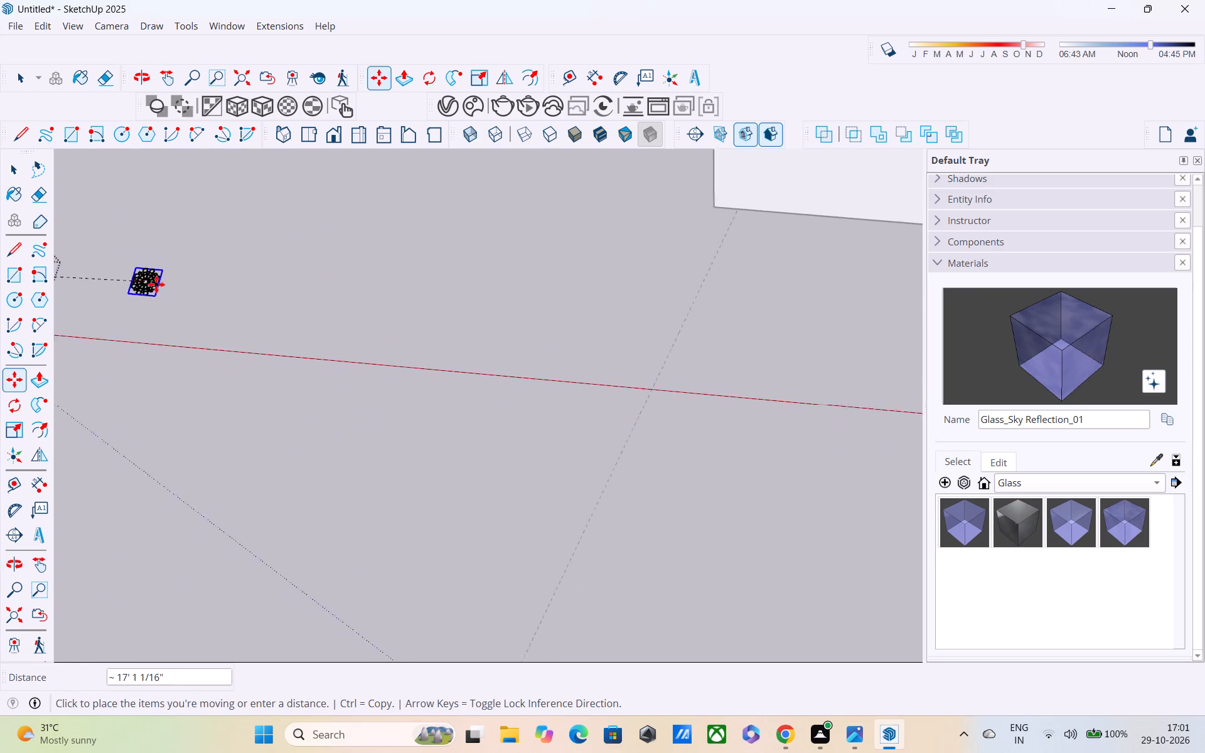
scroll(156, 284, down, 1)
shift+middle_drag(508, 441, 176, 347)
scroll(278, 361, down, 6)
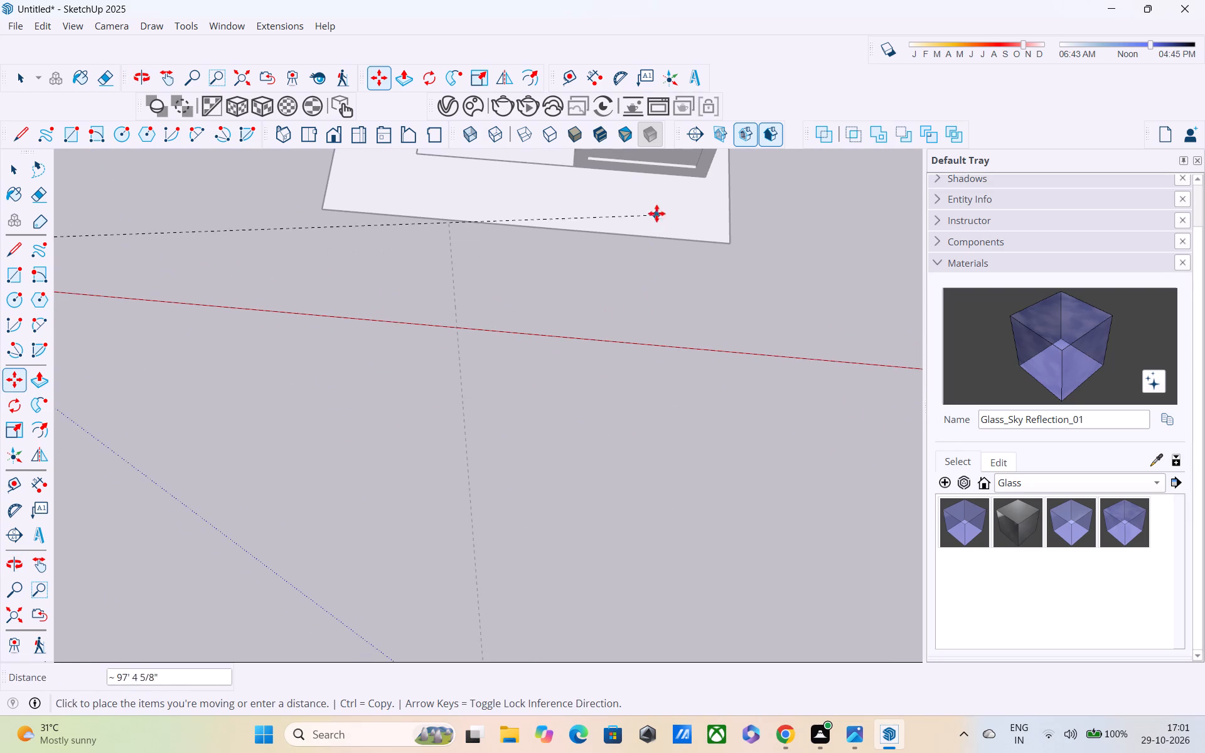
click(607, 431)
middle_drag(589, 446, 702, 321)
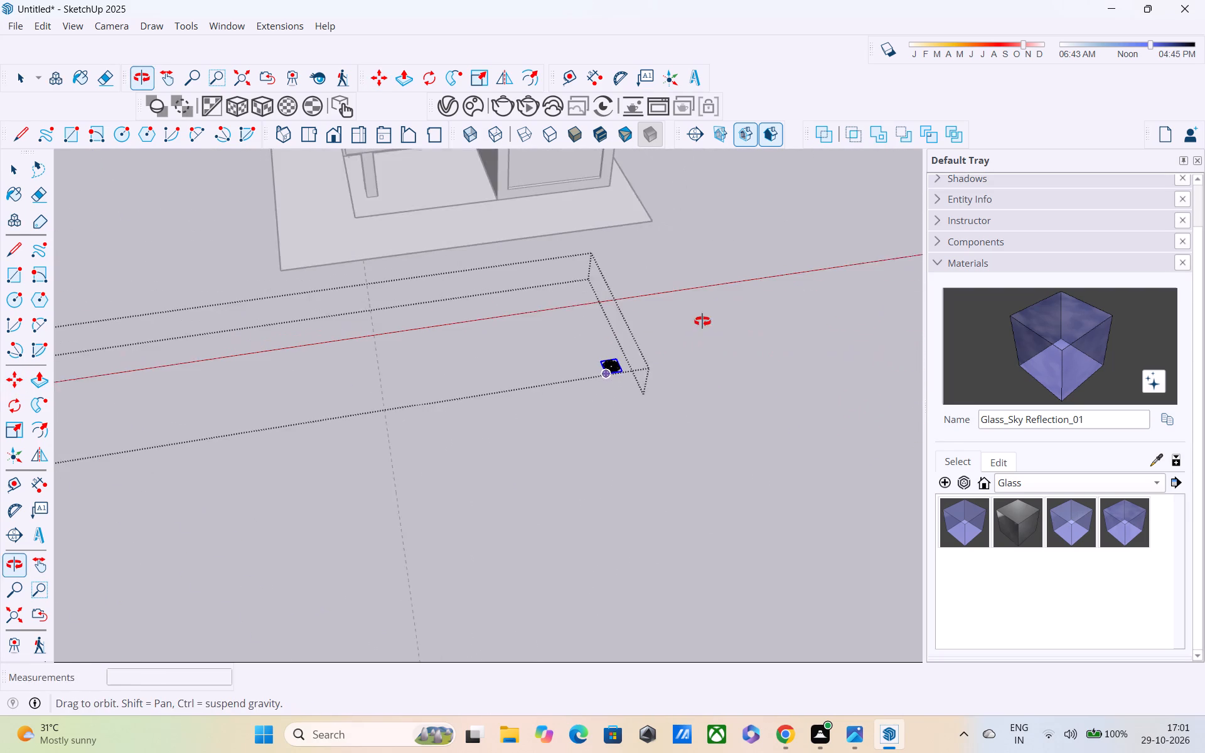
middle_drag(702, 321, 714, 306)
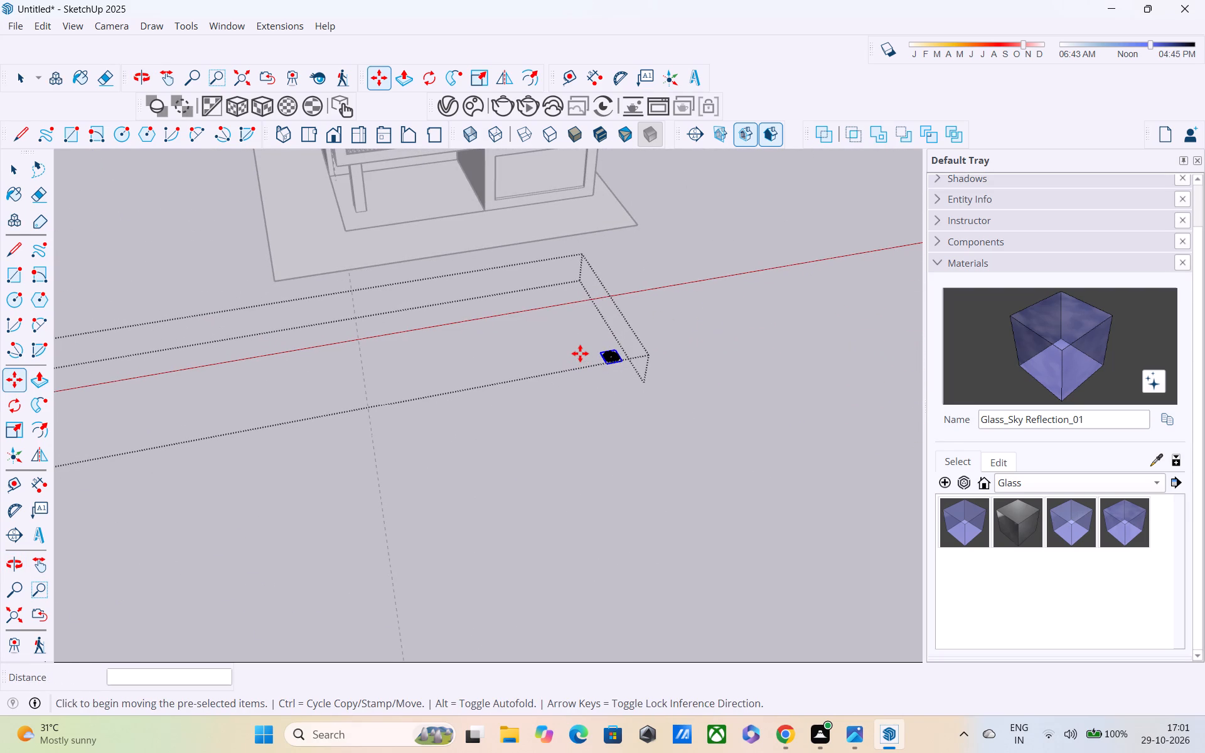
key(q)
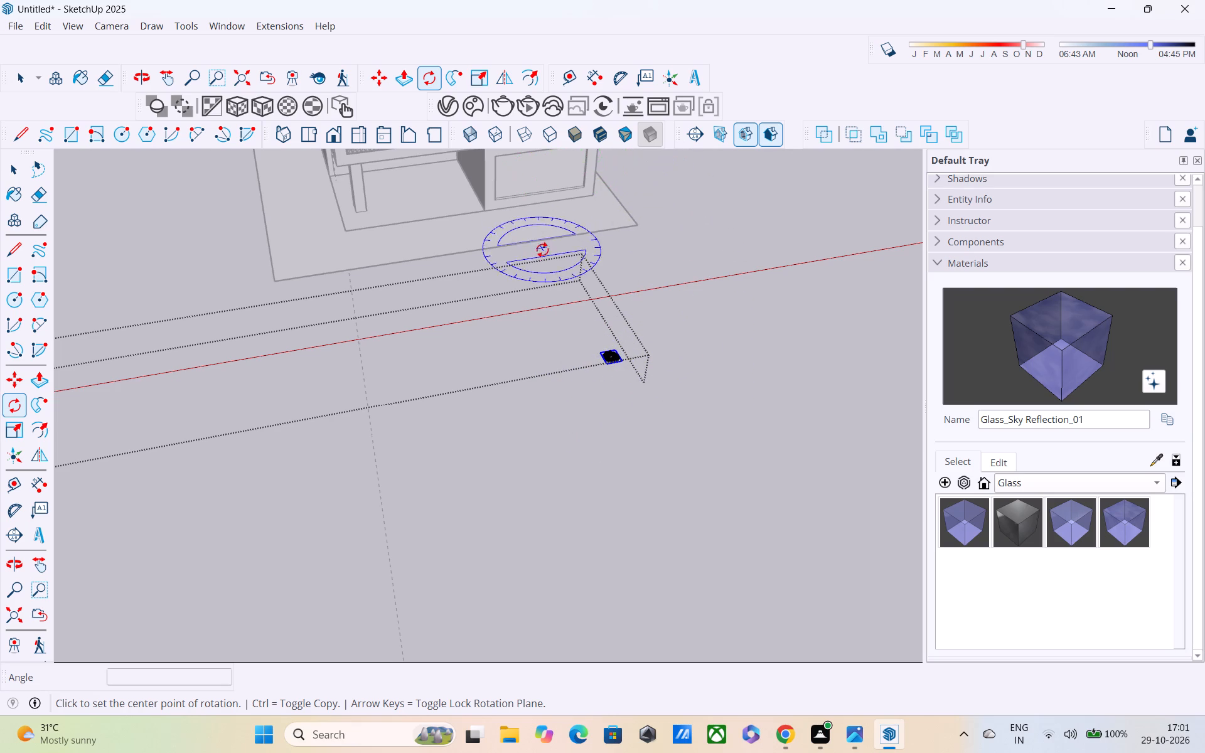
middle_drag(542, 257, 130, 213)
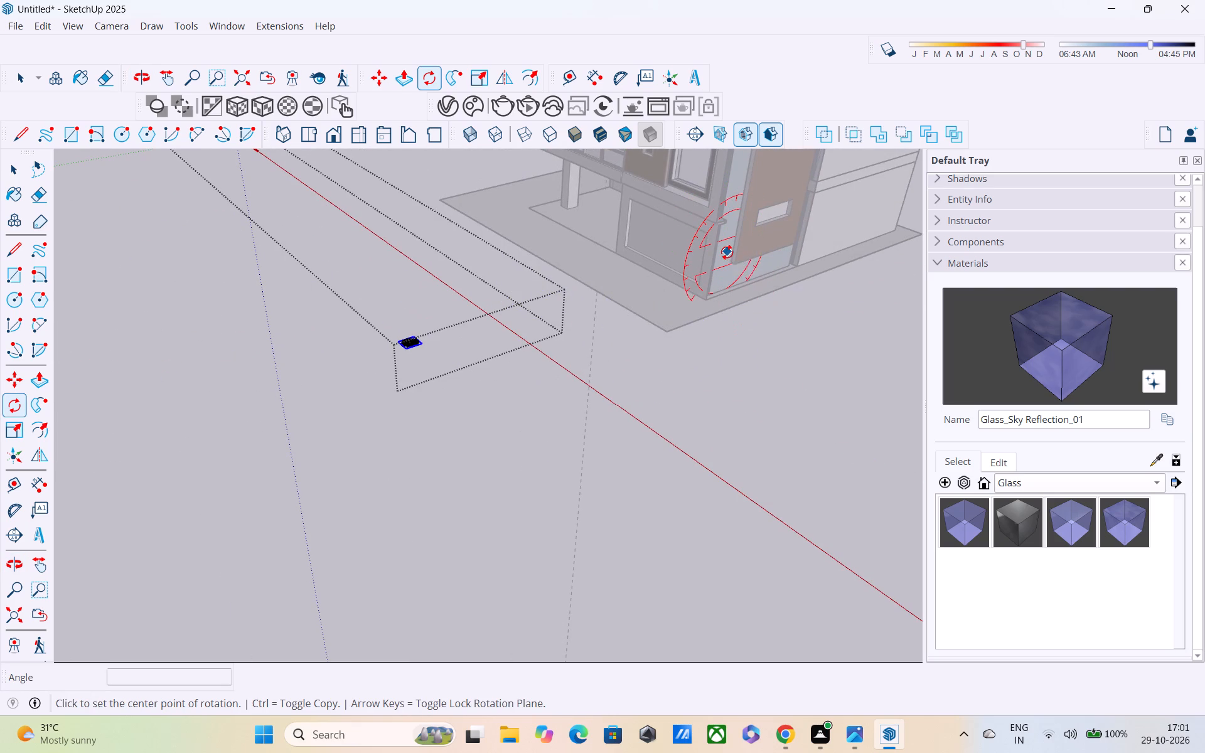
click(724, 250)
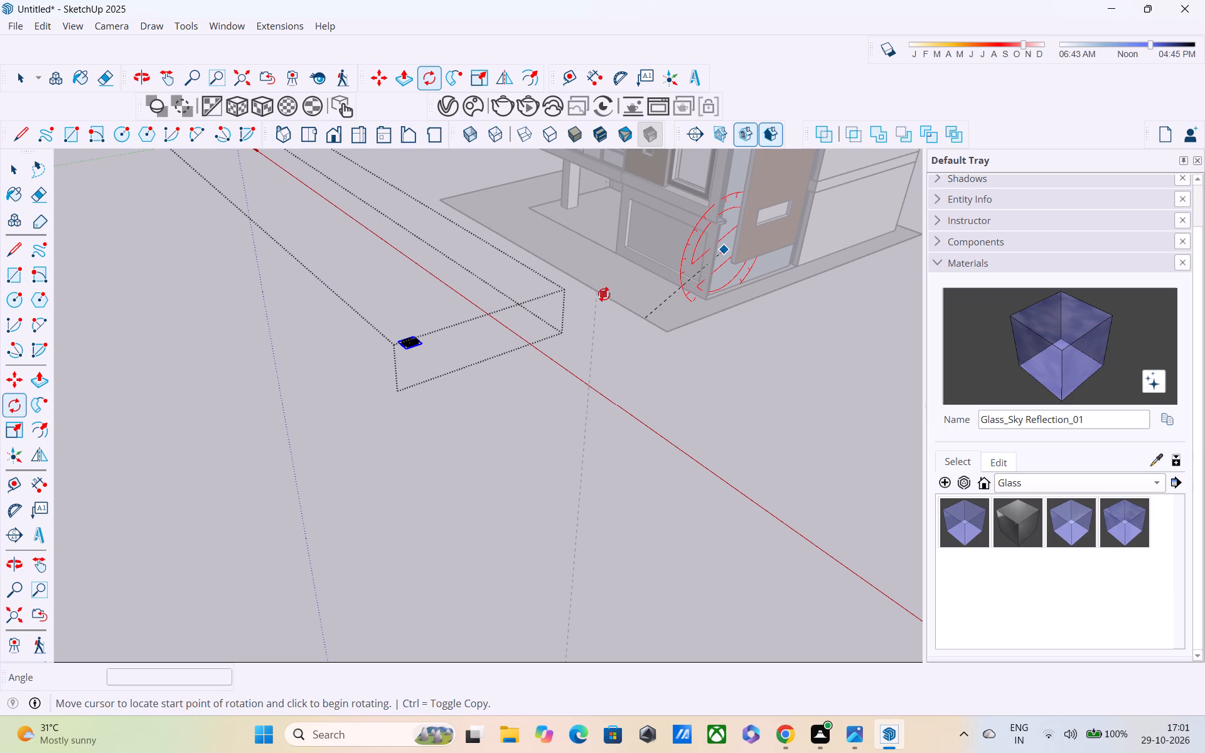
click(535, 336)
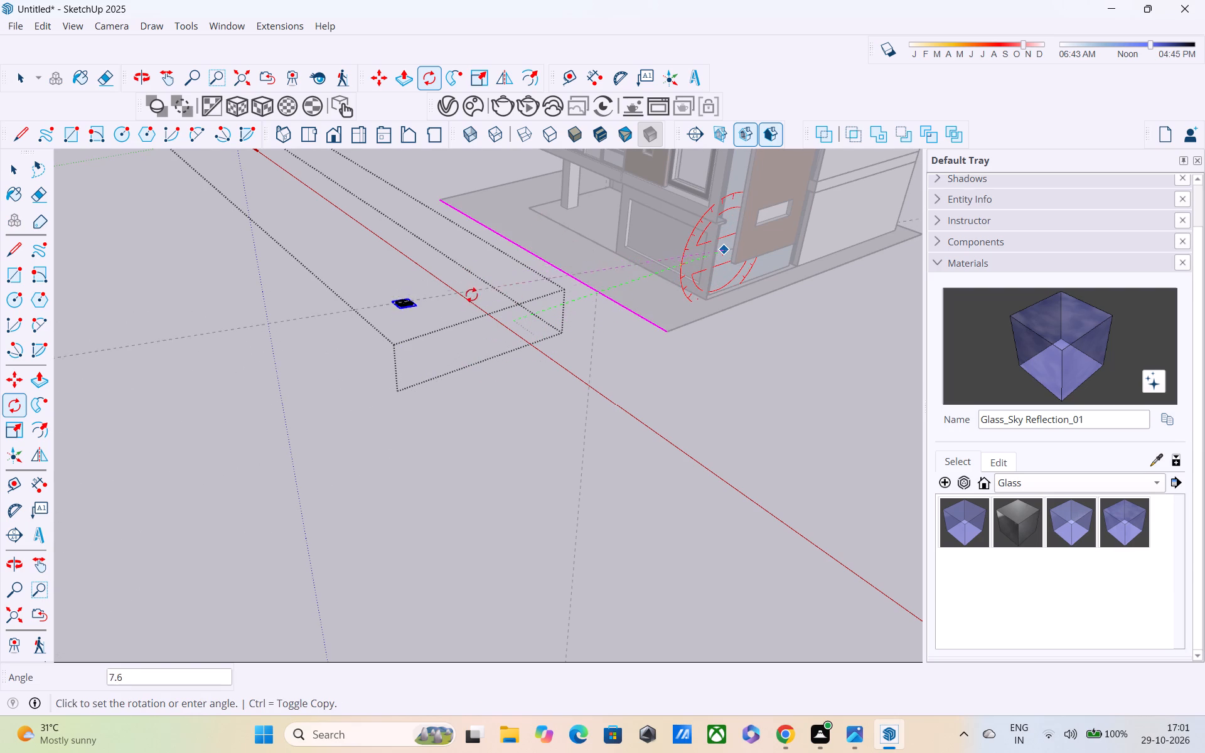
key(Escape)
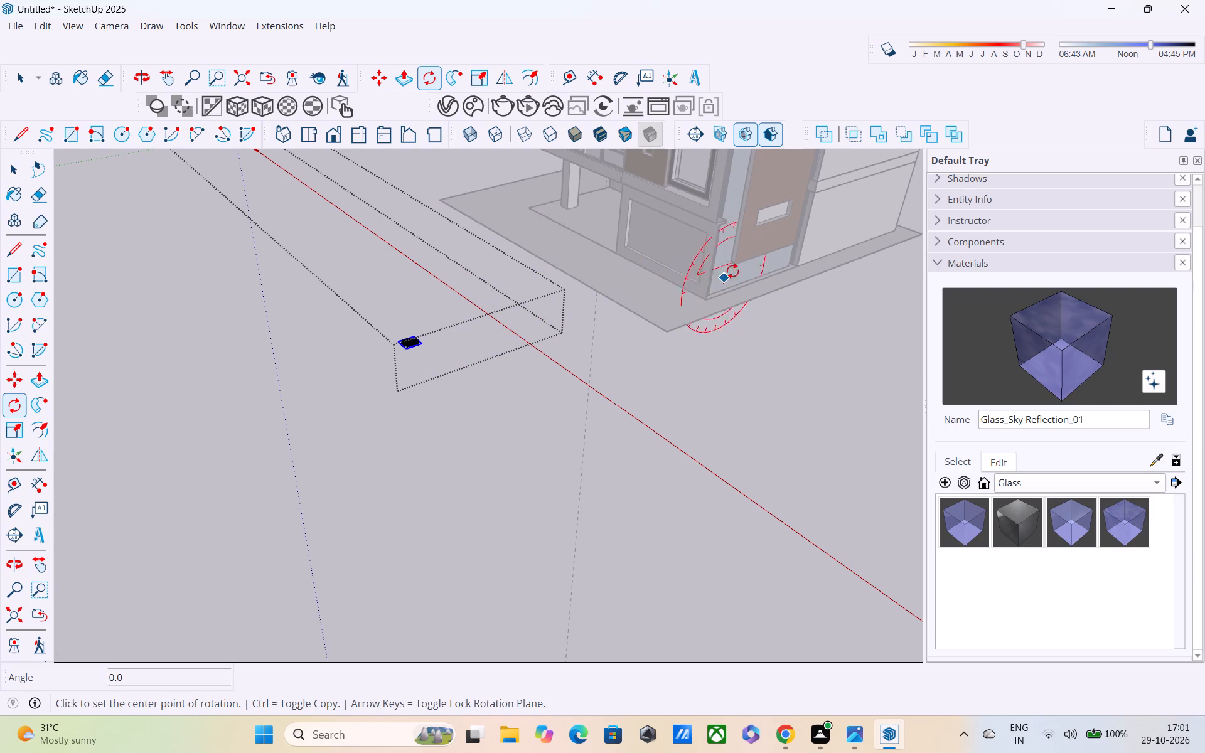
Rotate the flower group upright so that it stands parallel to the building's front facade.
click(737, 251)
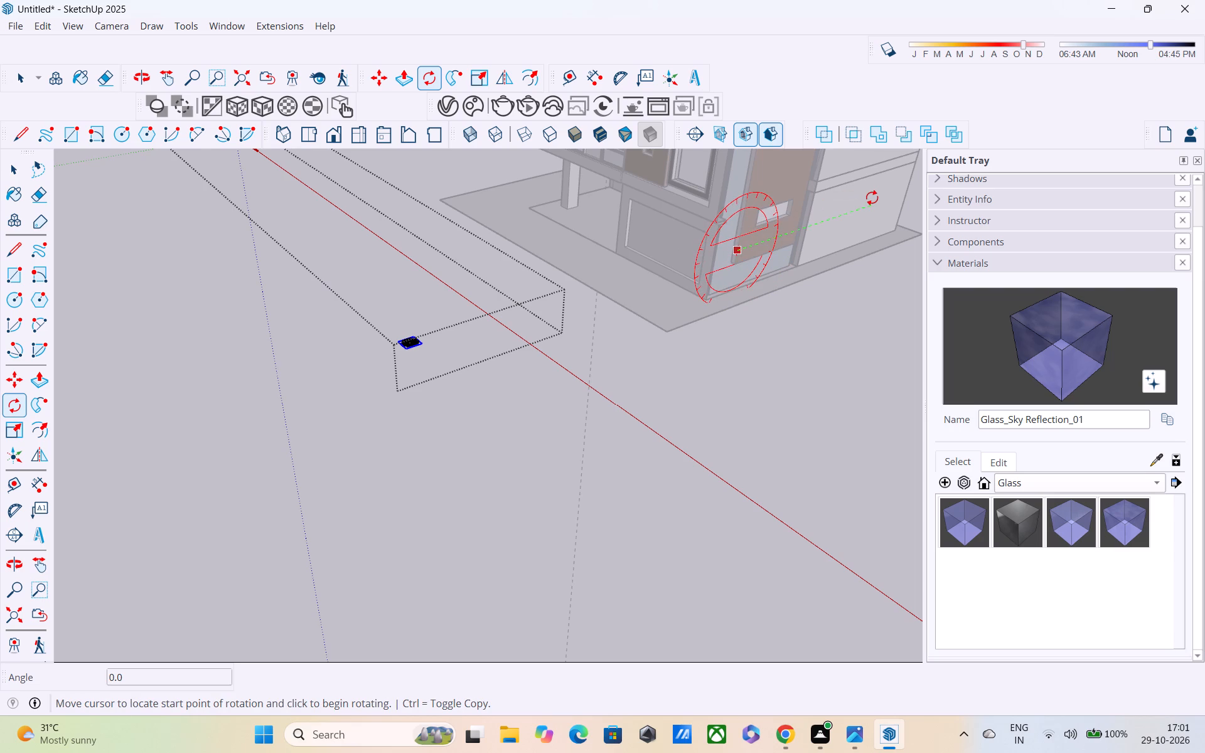
click(872, 198)
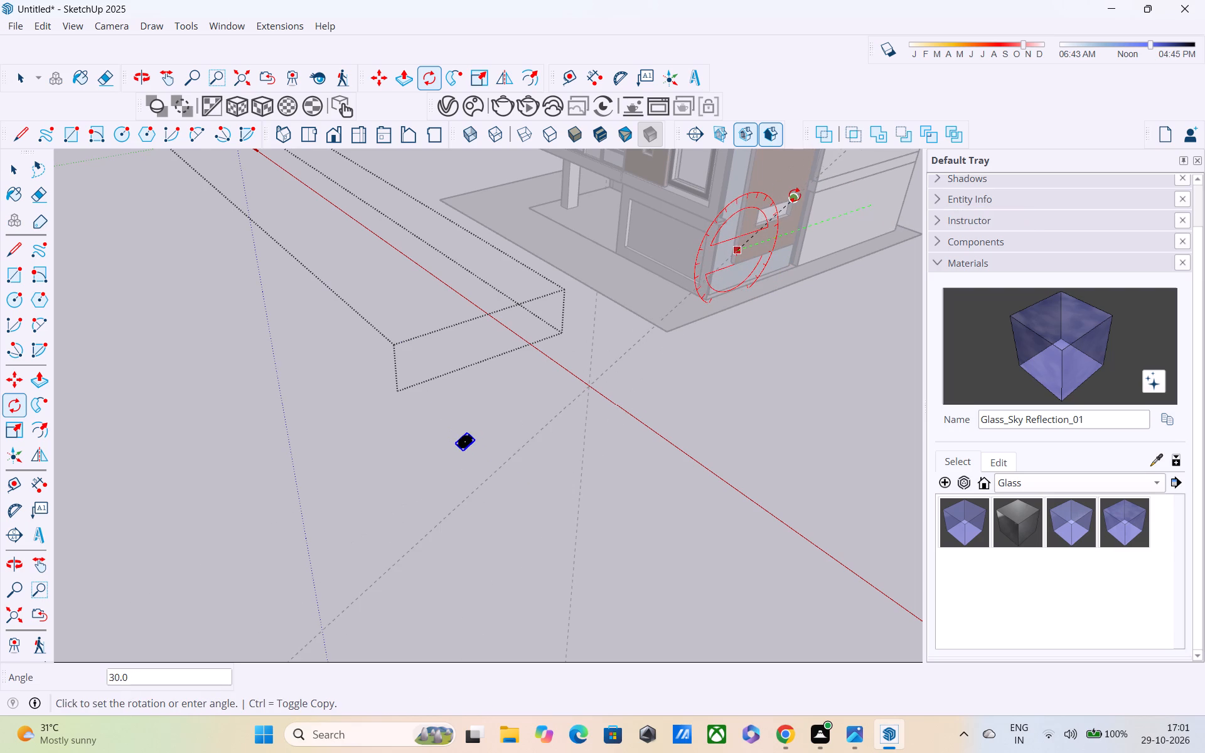
click(745, 173)
key(space)
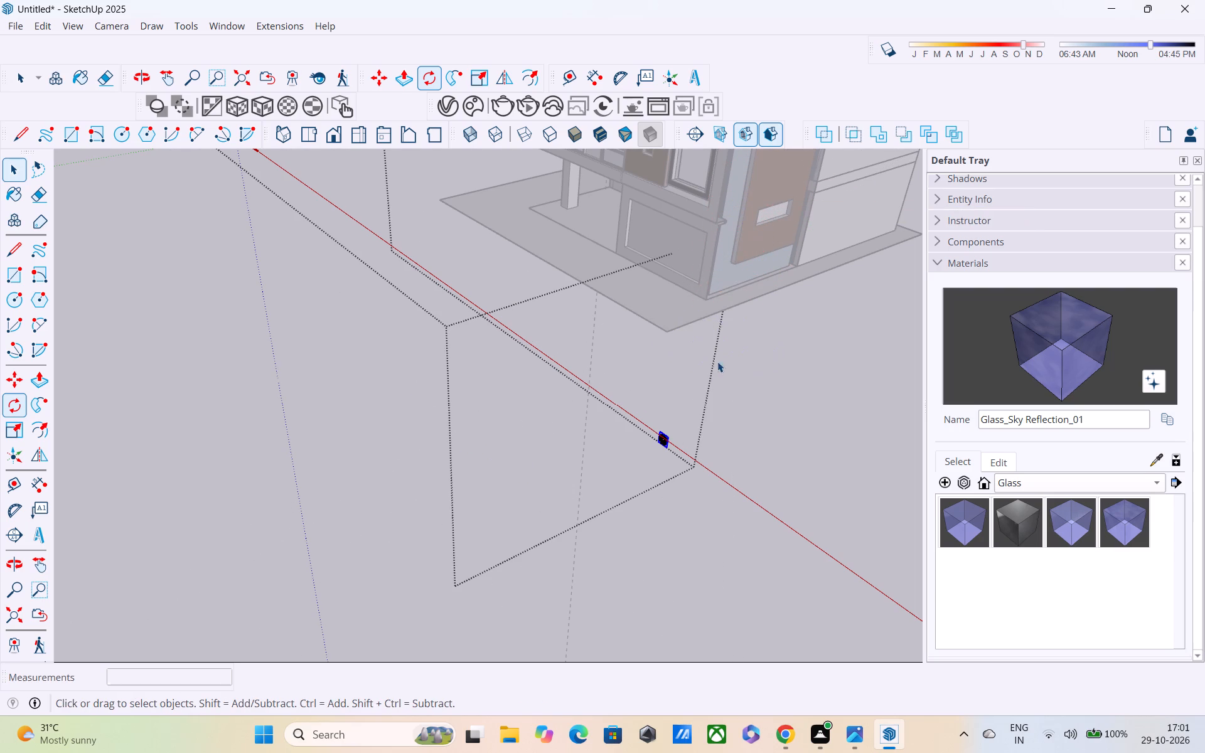
Move the upright flower group onto the lower part of the tall glass window on the front facade.
scroll(677, 453, up, 5)
key(m)
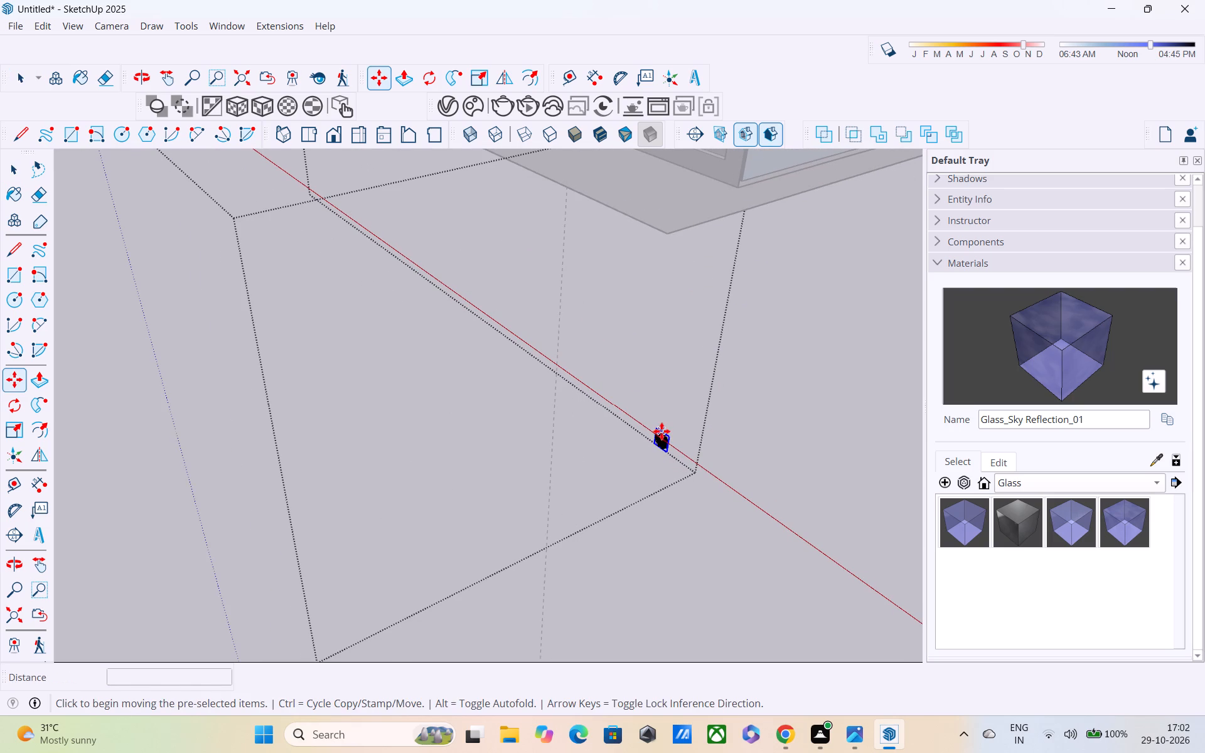
click(662, 432)
scroll(664, 284, down, 3)
middle_drag(664, 284, 659, 358)
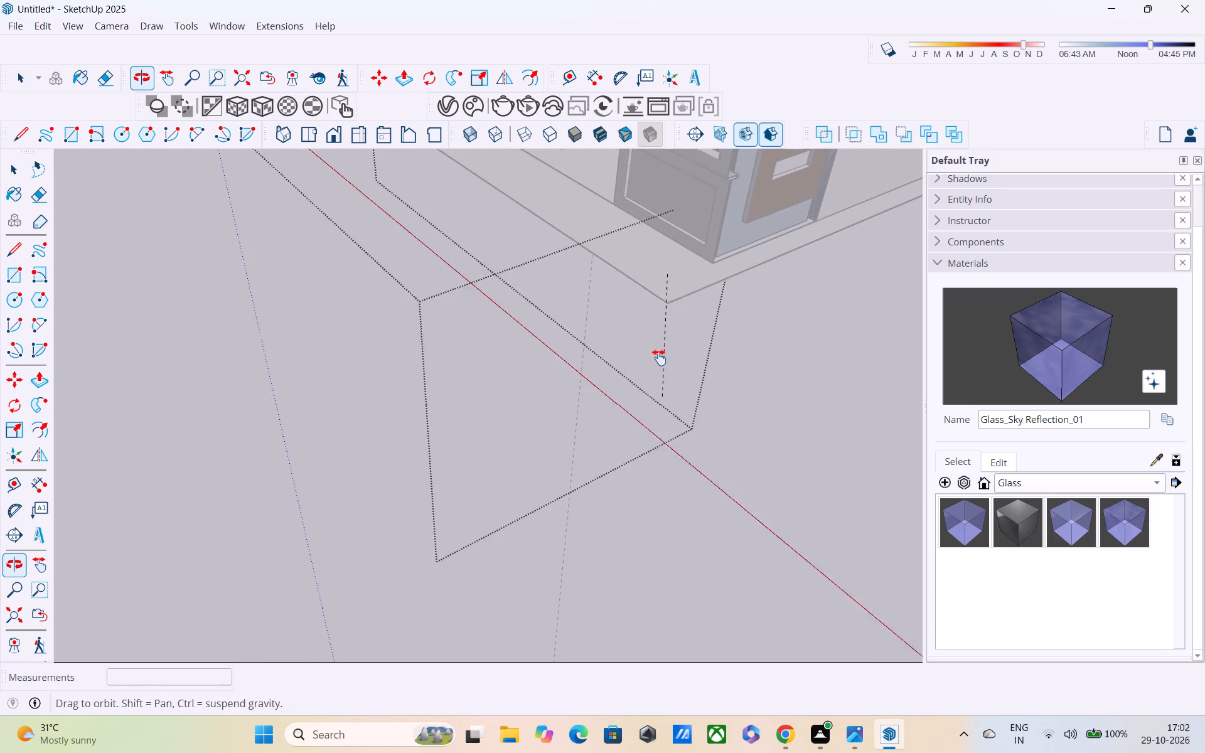
middle_drag(659, 358, 656, 373)
middle_drag(665, 288, 618, 485)
shift+middle_drag(635, 309, 631, 466)
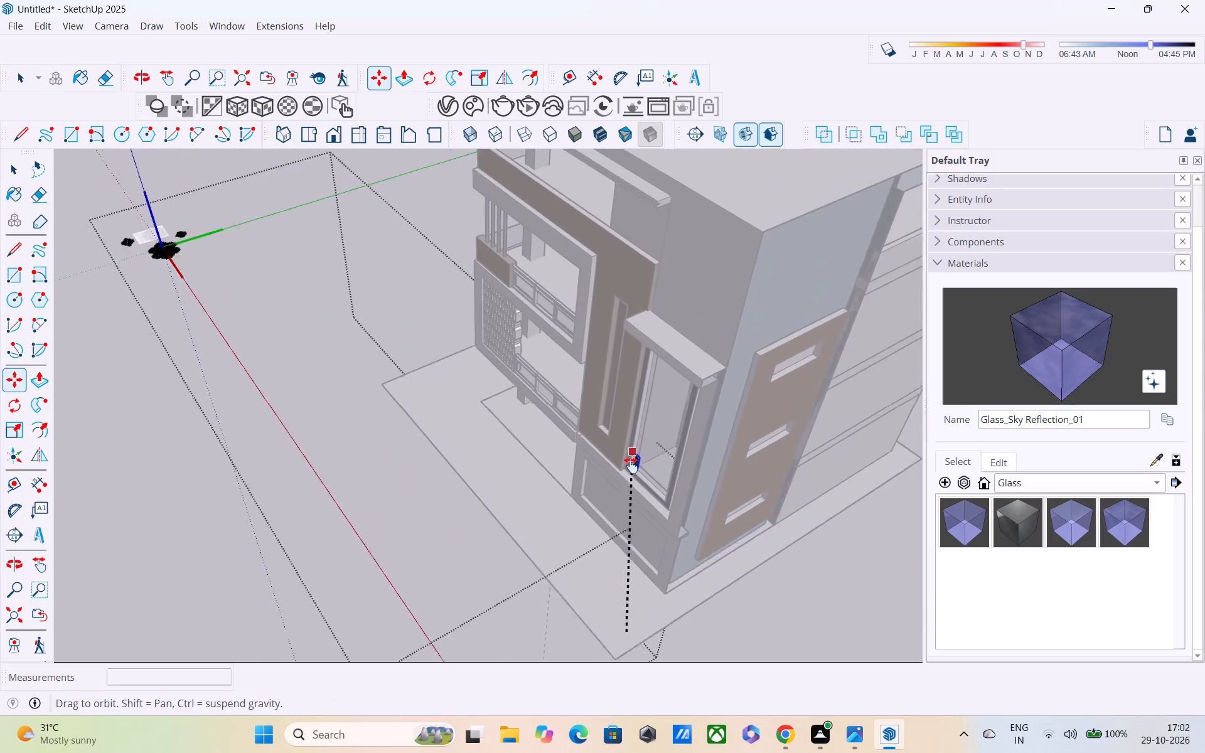
shift+middle_drag(631, 466, 629, 482)
scroll(712, 294, up, 2)
middle_drag(727, 282, 812, 223)
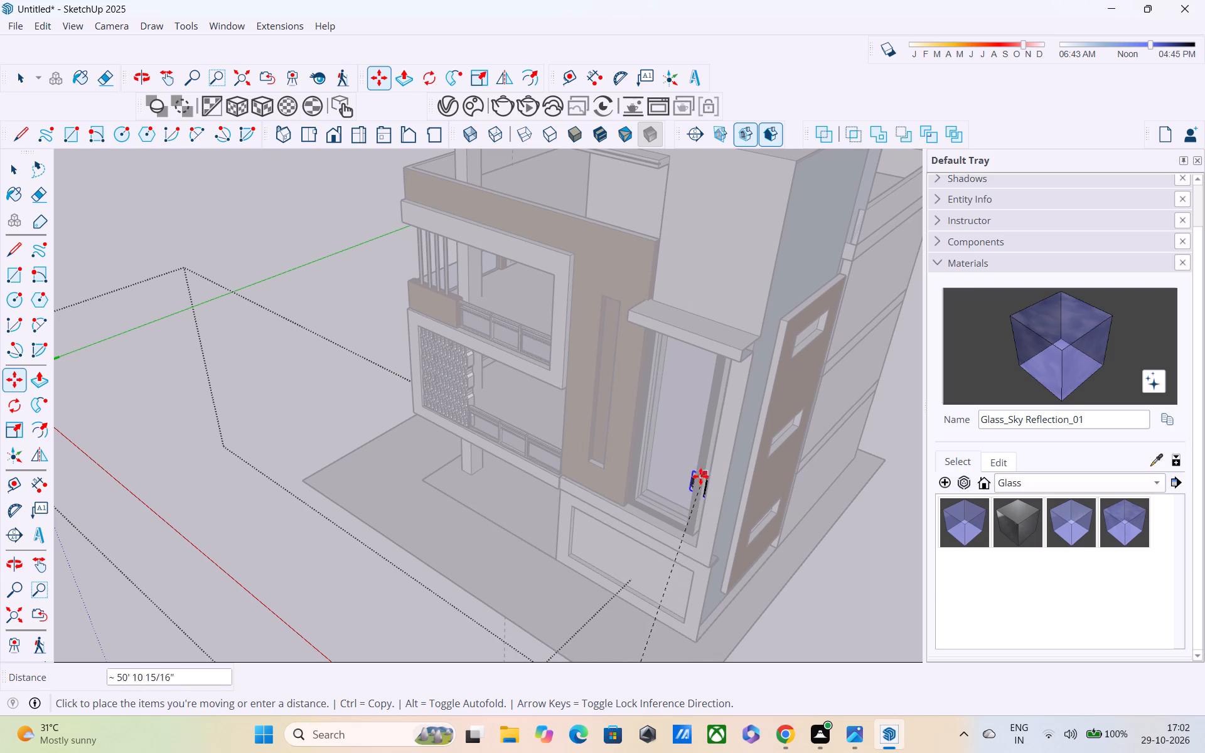
click(672, 476)
key(space)
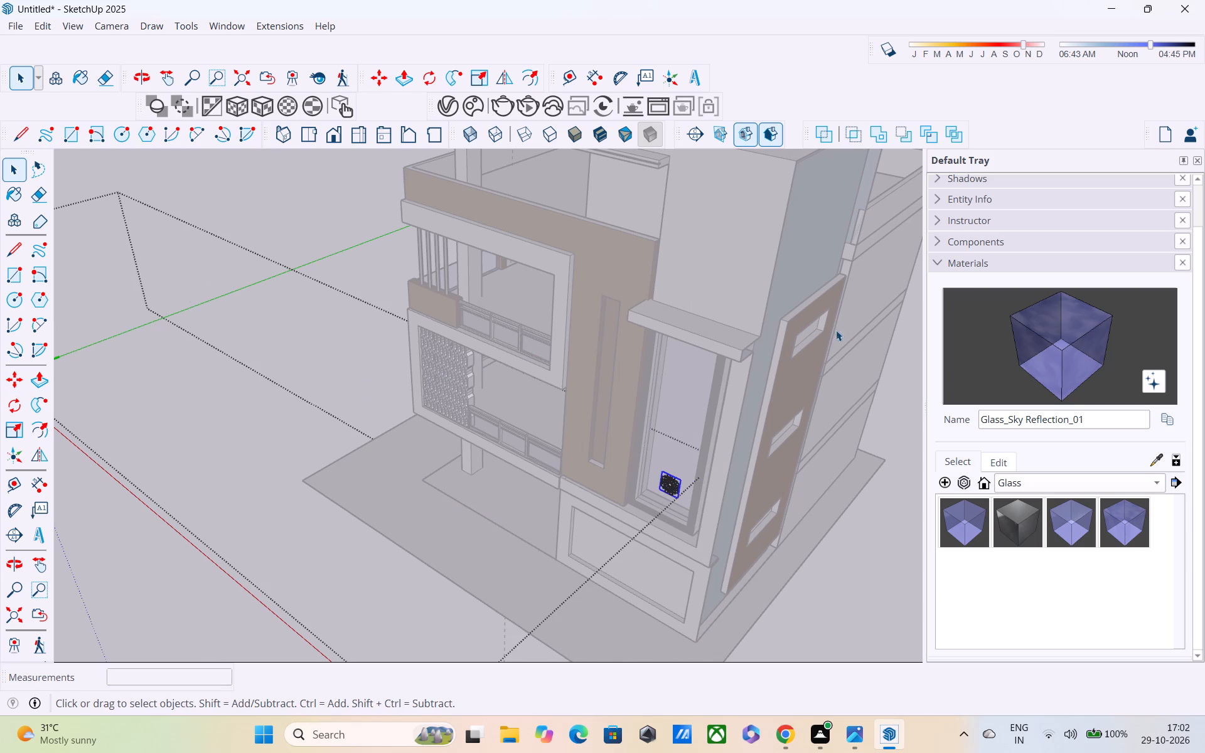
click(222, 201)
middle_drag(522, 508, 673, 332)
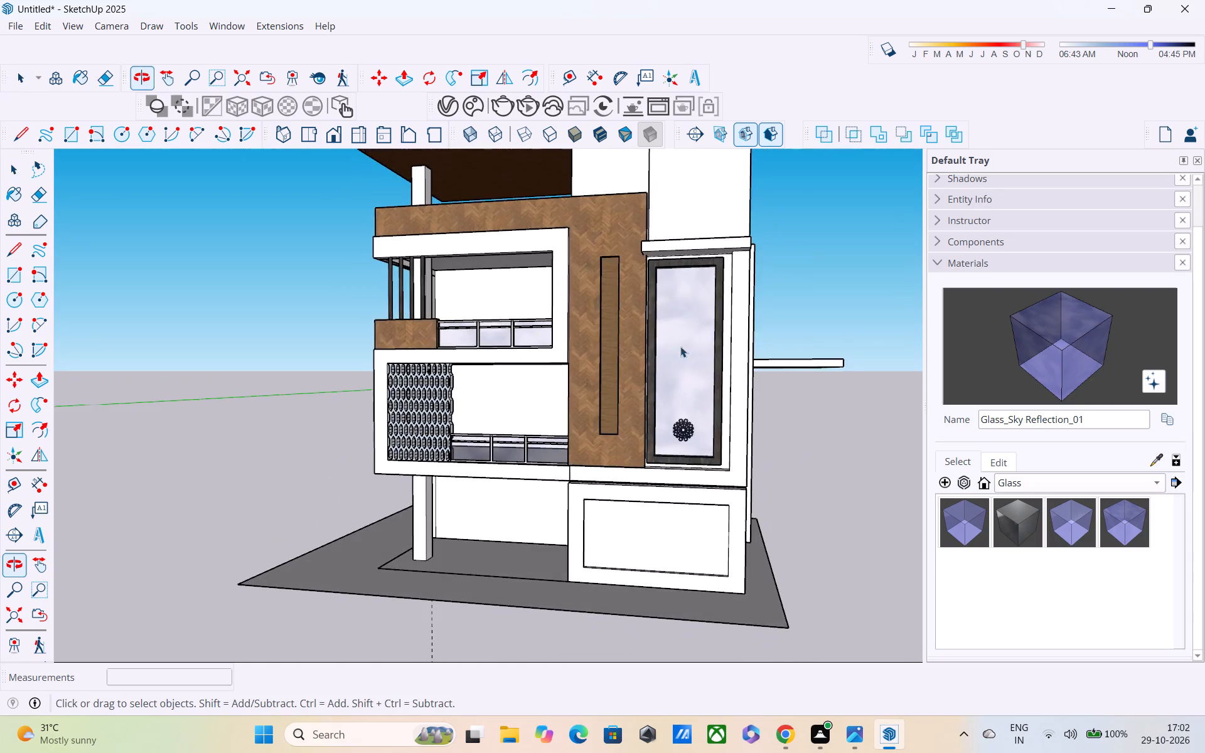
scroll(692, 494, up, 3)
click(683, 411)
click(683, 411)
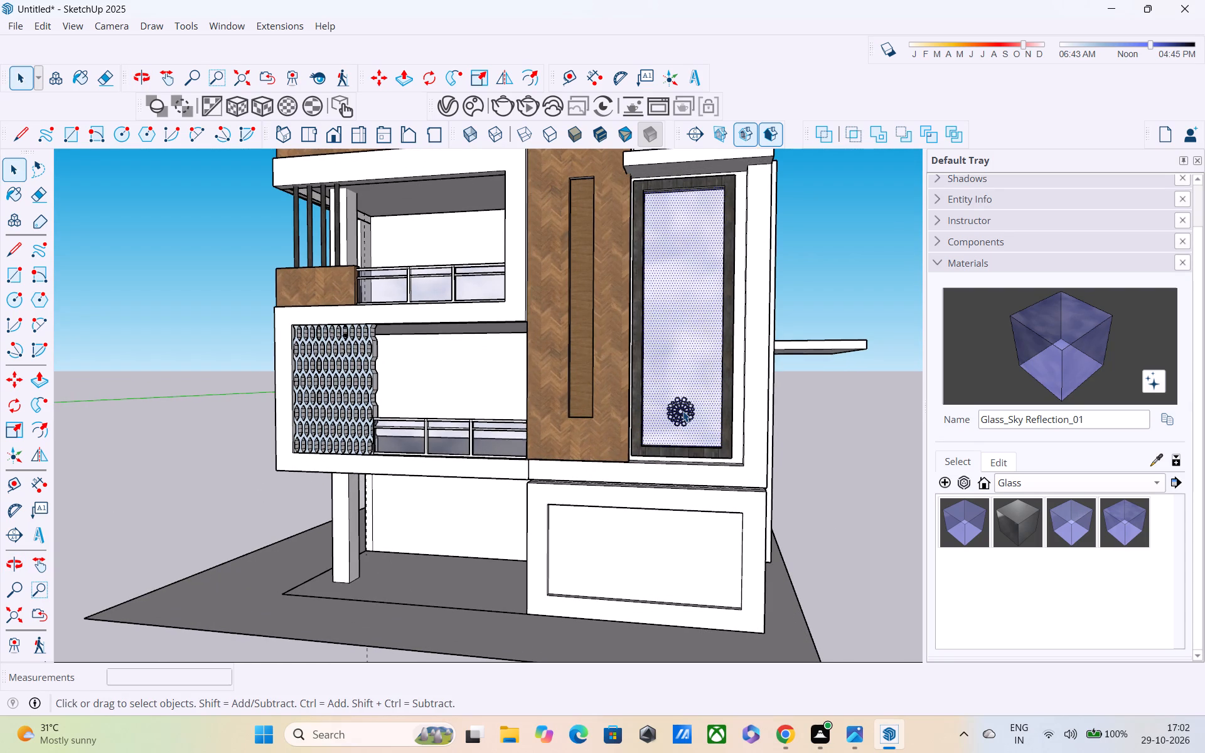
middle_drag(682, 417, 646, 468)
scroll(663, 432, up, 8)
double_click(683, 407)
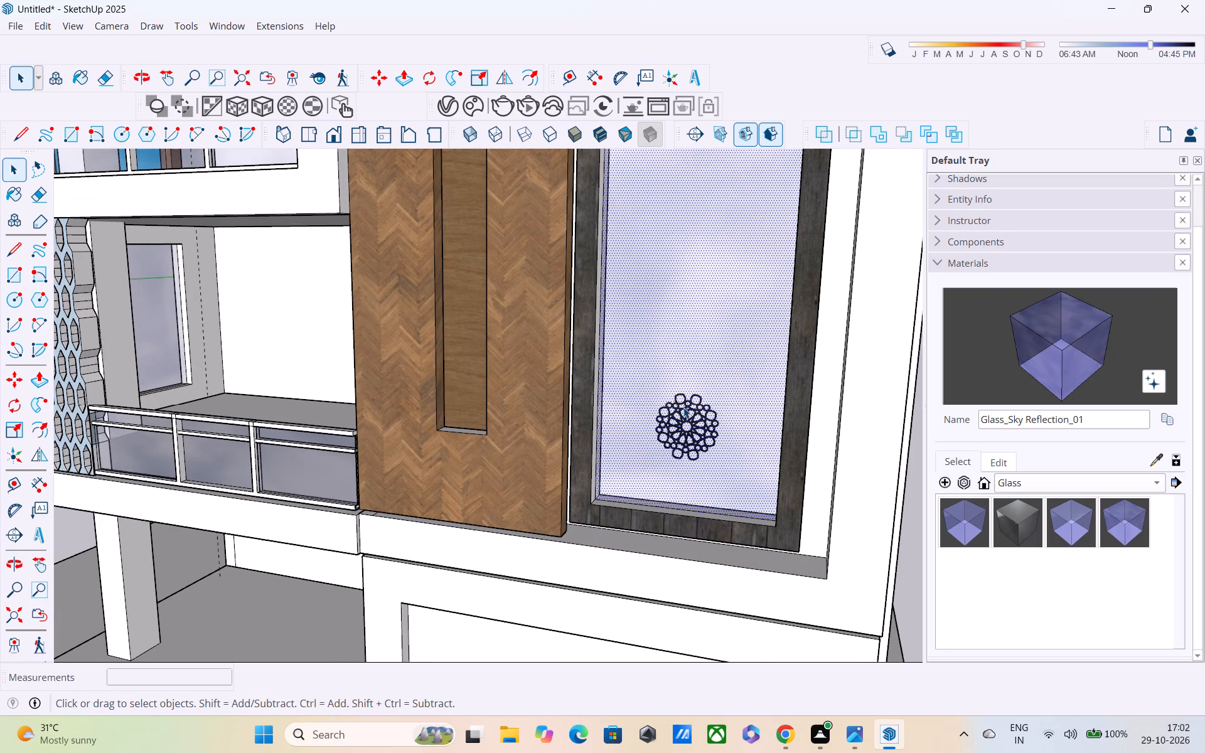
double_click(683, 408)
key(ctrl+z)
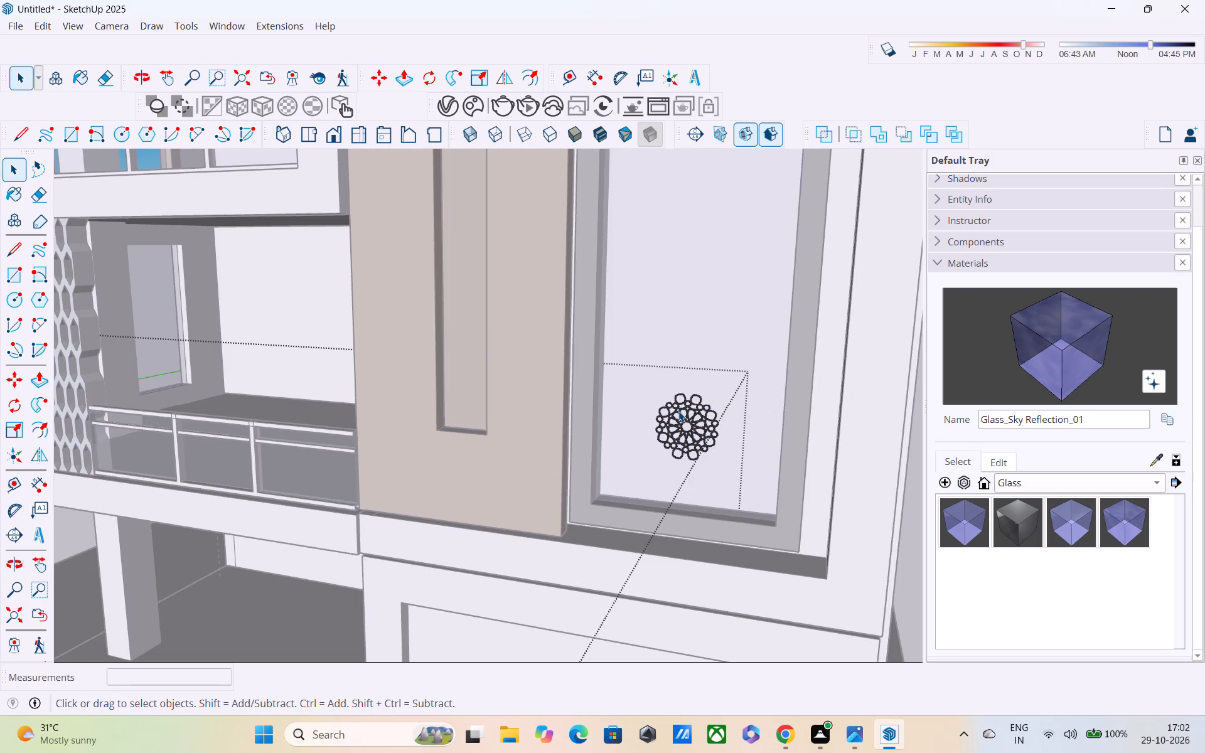
Move the flower group from the tall glass window onto the blank top-floor wall above it, near the wall's upper outer corner.
key(space)
double_click(677, 409)
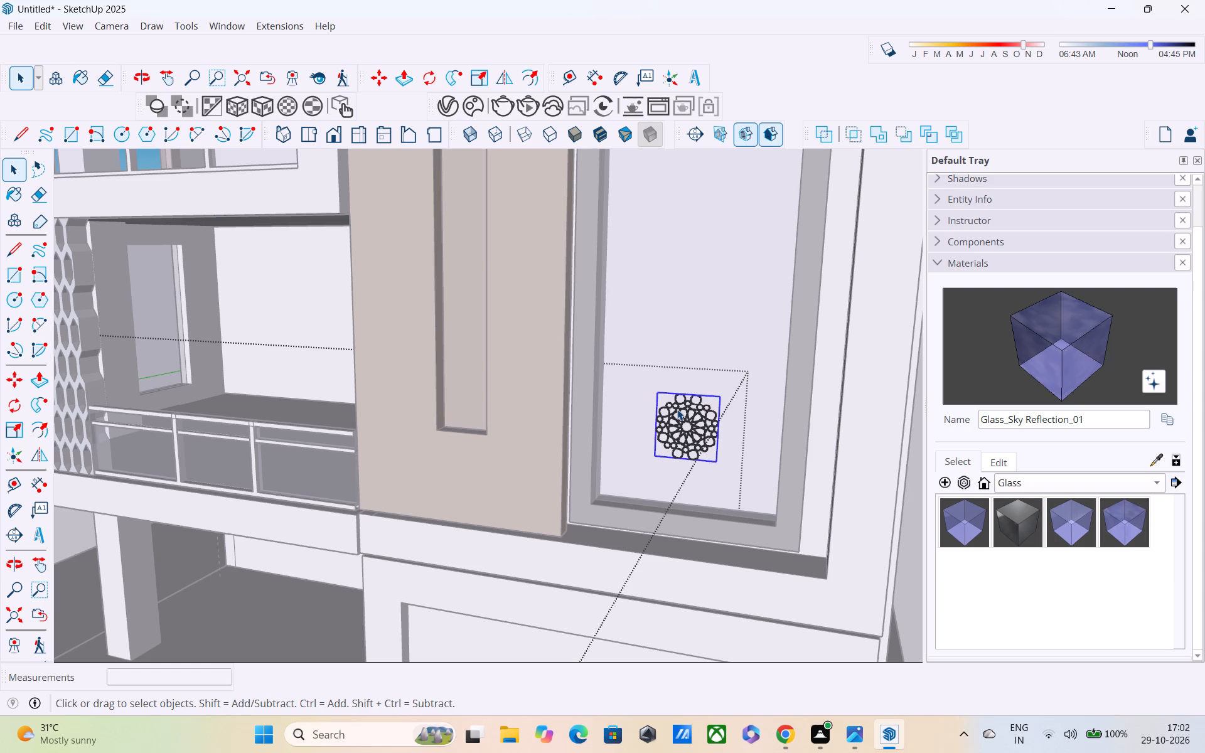
key(m)
click(675, 403)
scroll(677, 312, down, 4)
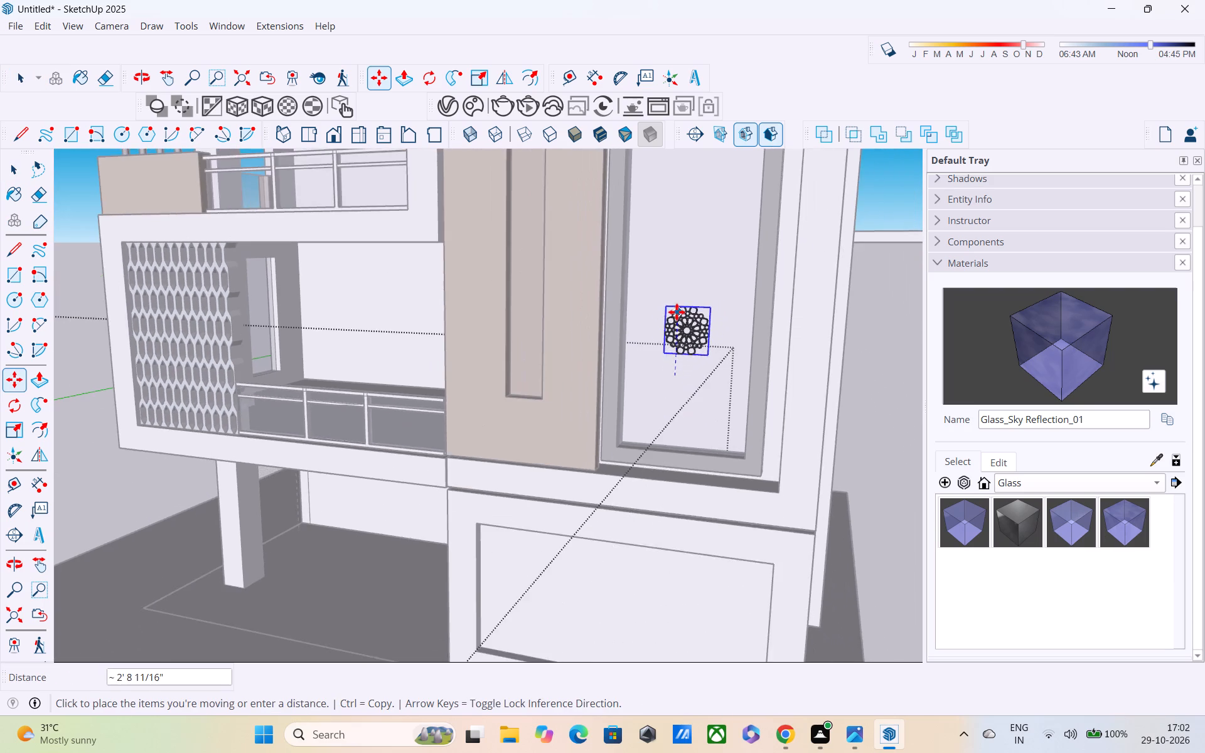
shift+middle_drag(677, 318, 666, 597)
scroll(666, 390, down, 2)
middle_drag(666, 393, 653, 580)
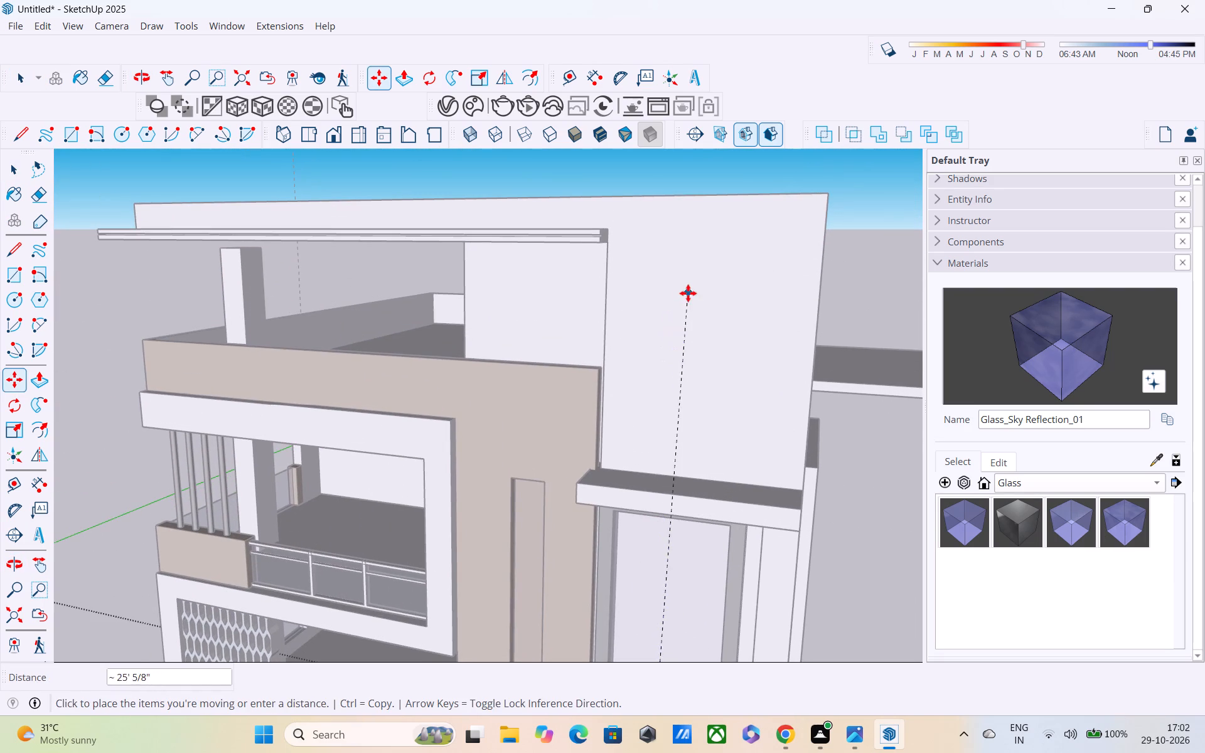
middle_drag(661, 328, 358, 355)
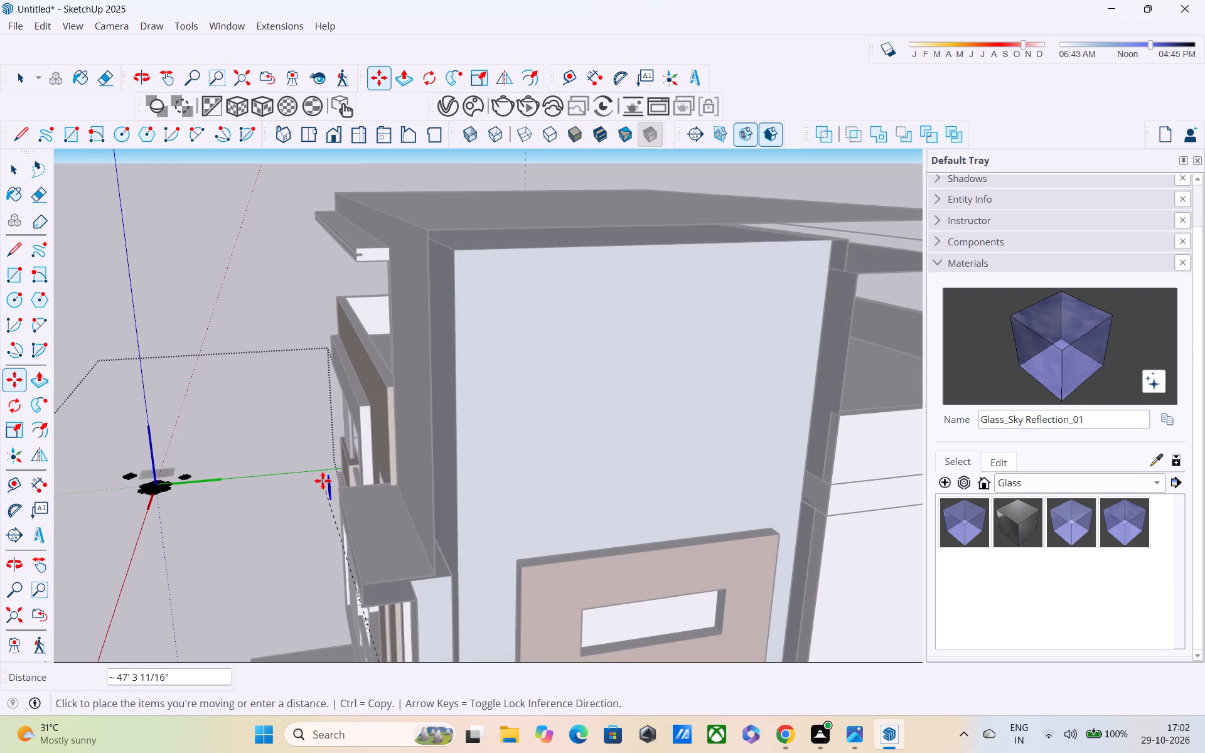
click(353, 473)
middle_drag(370, 485, 704, 430)
scroll(355, 530, up, 1)
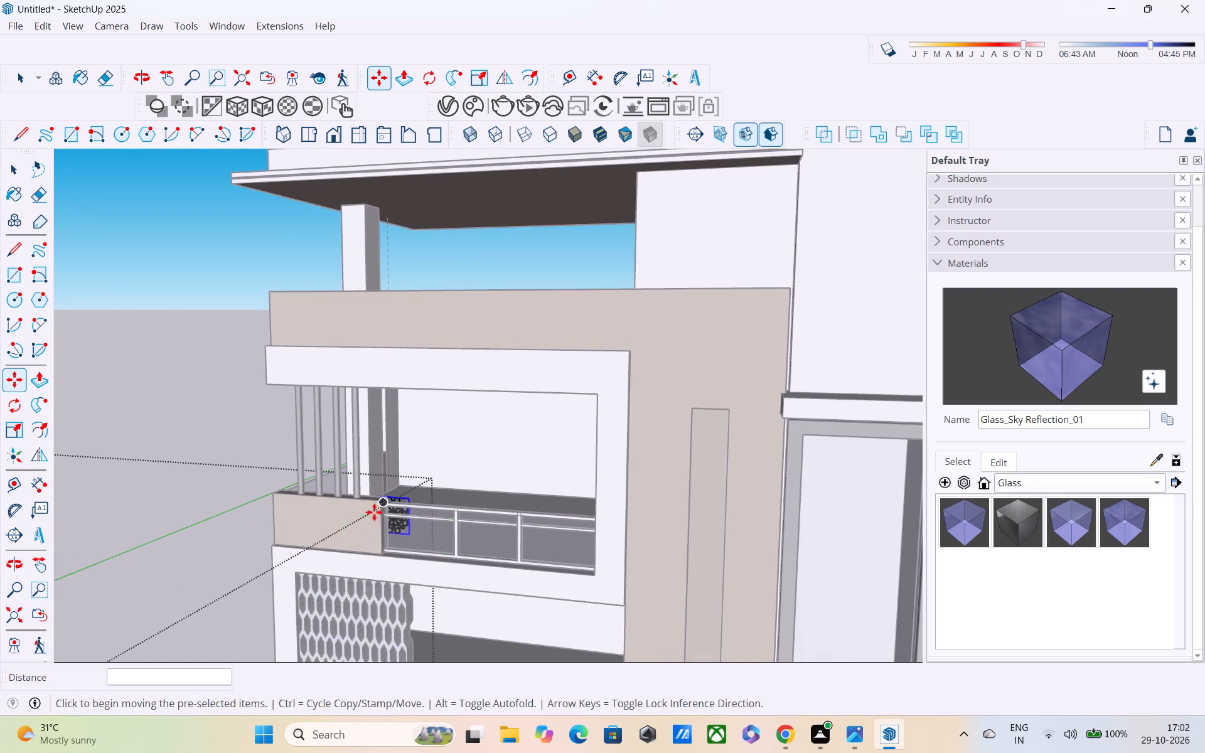
scroll(402, 503, up, 2)
click(402, 502)
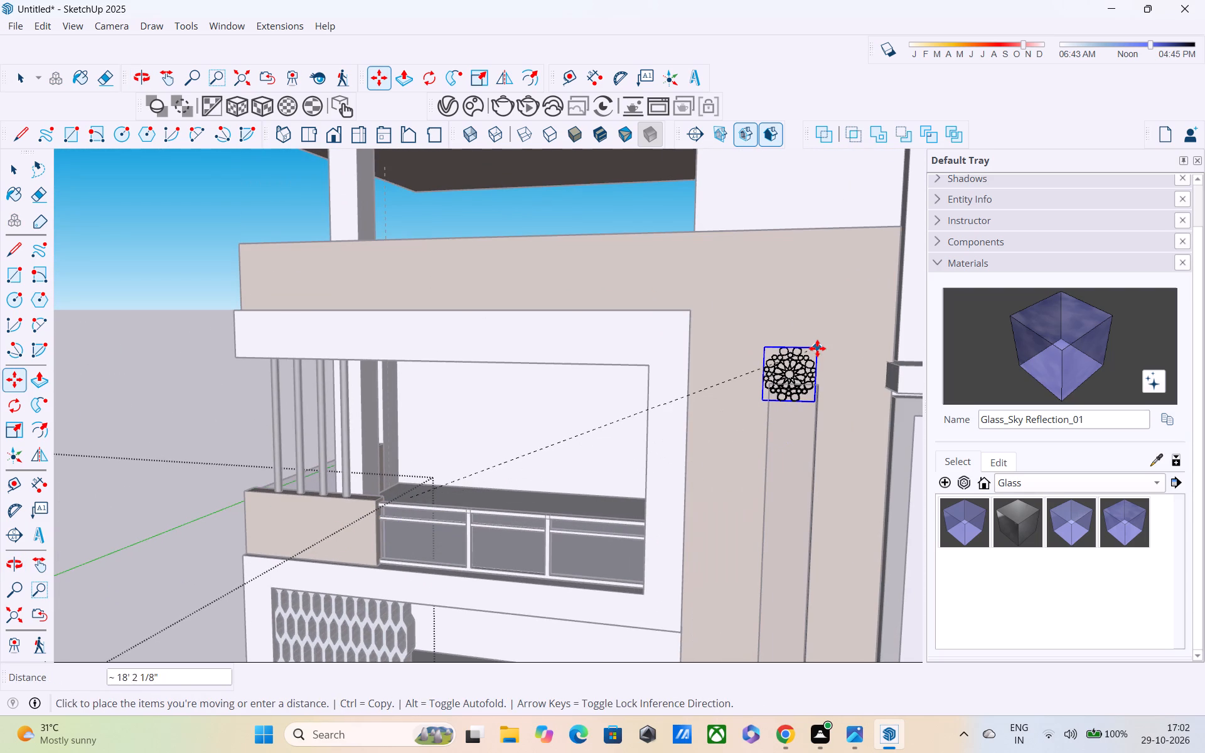
middle_drag(817, 350, 593, 420)
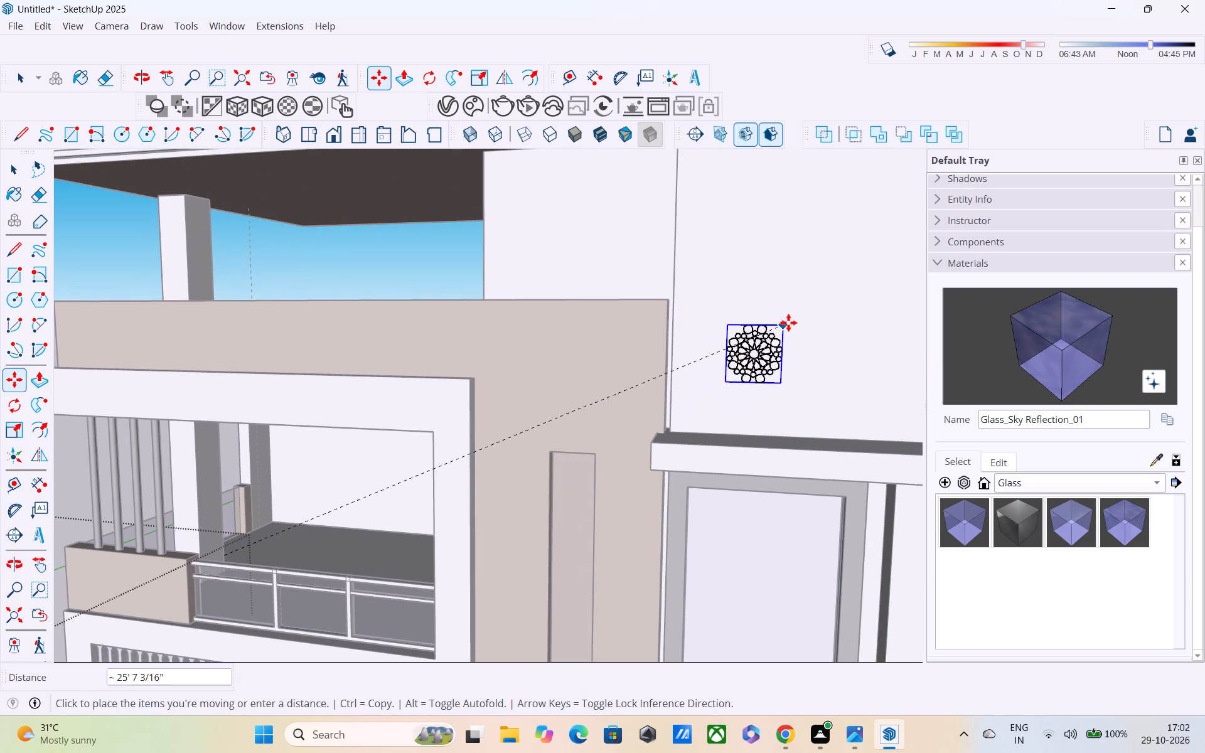
middle_drag(805, 312, 684, 412)
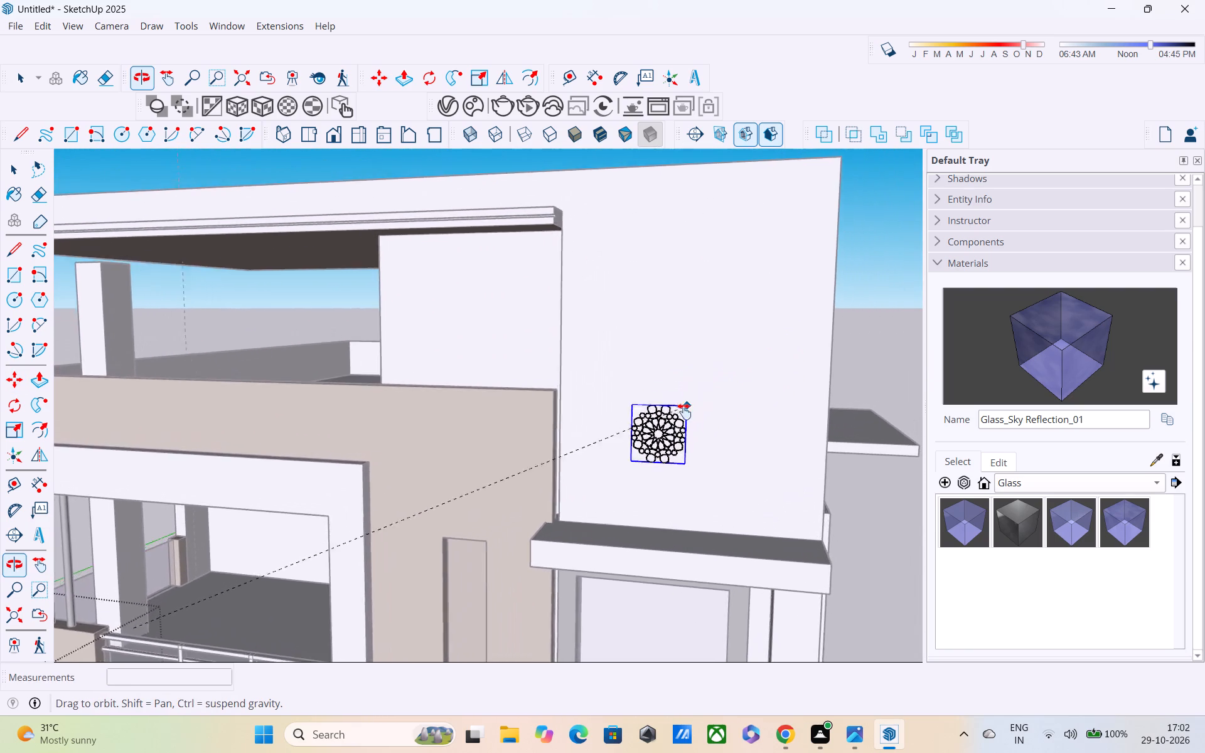
middle_drag(684, 412, 667, 438)
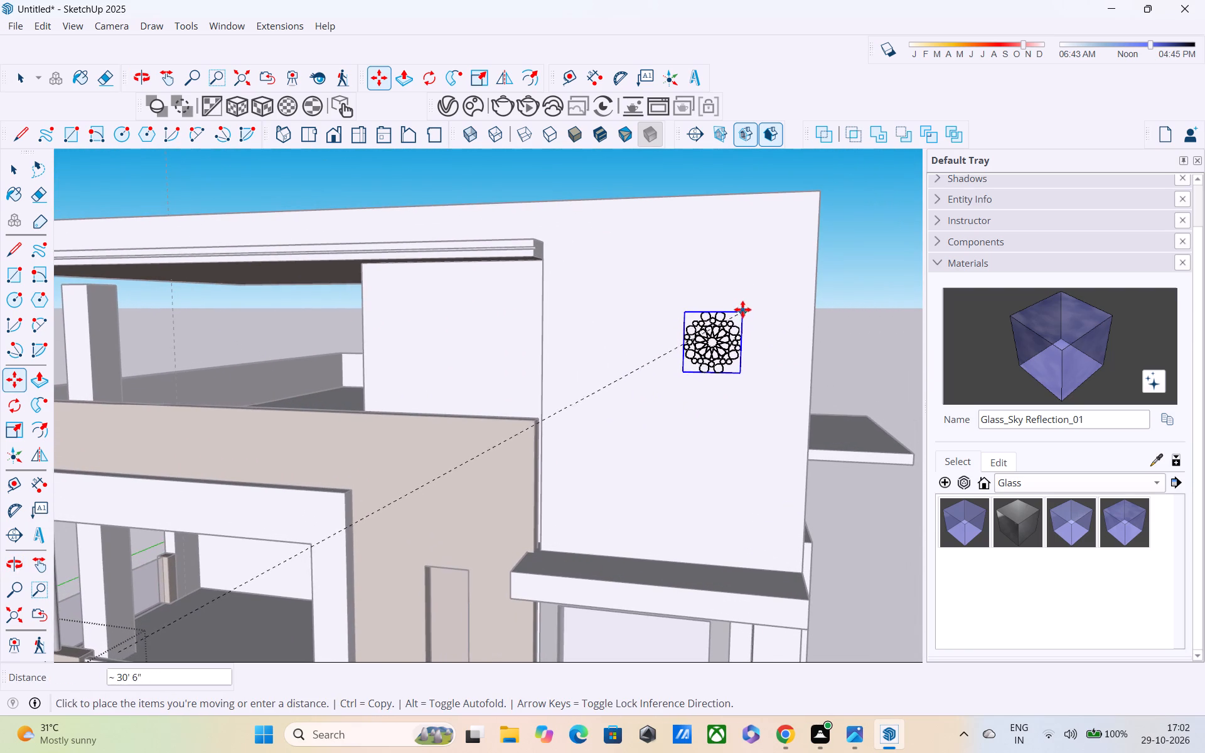
click(747, 294)
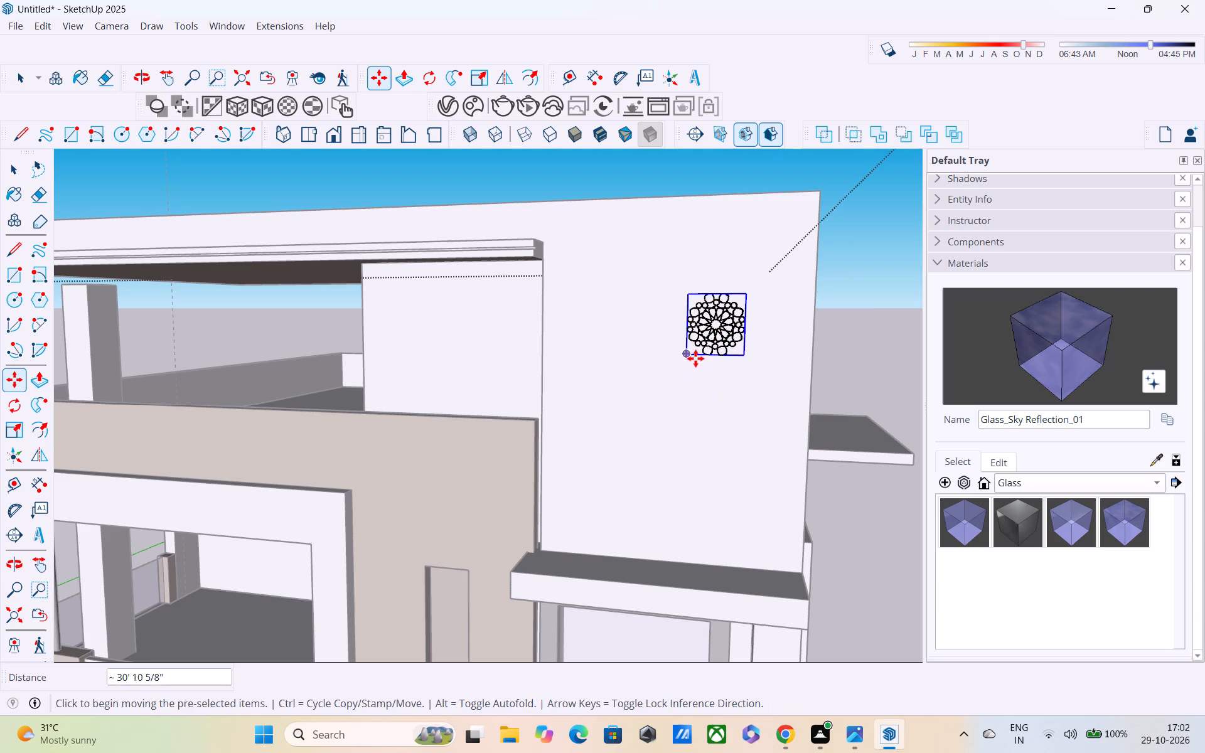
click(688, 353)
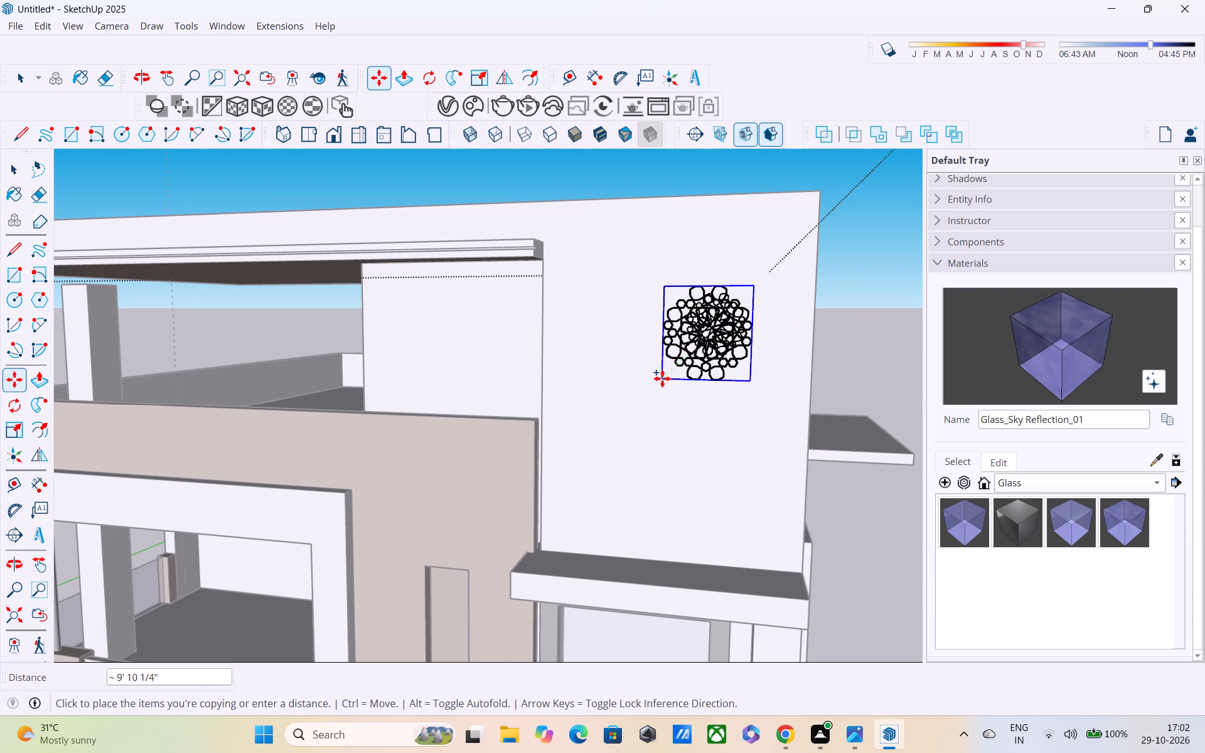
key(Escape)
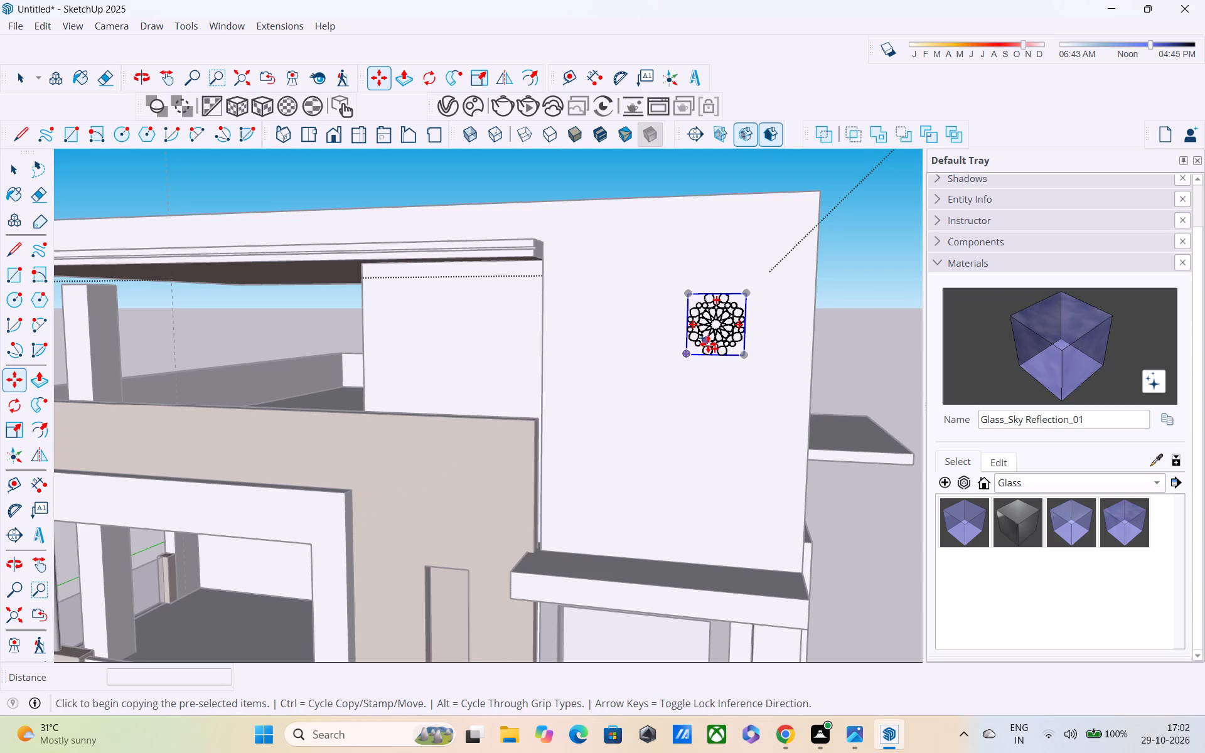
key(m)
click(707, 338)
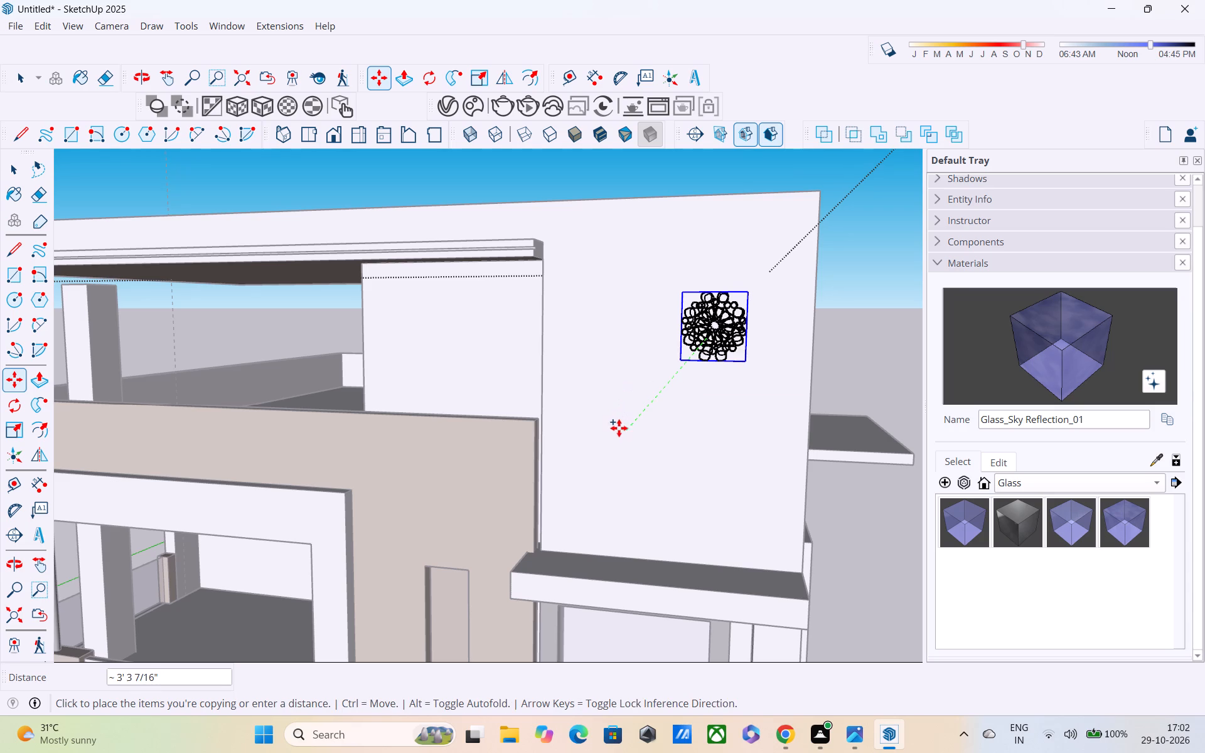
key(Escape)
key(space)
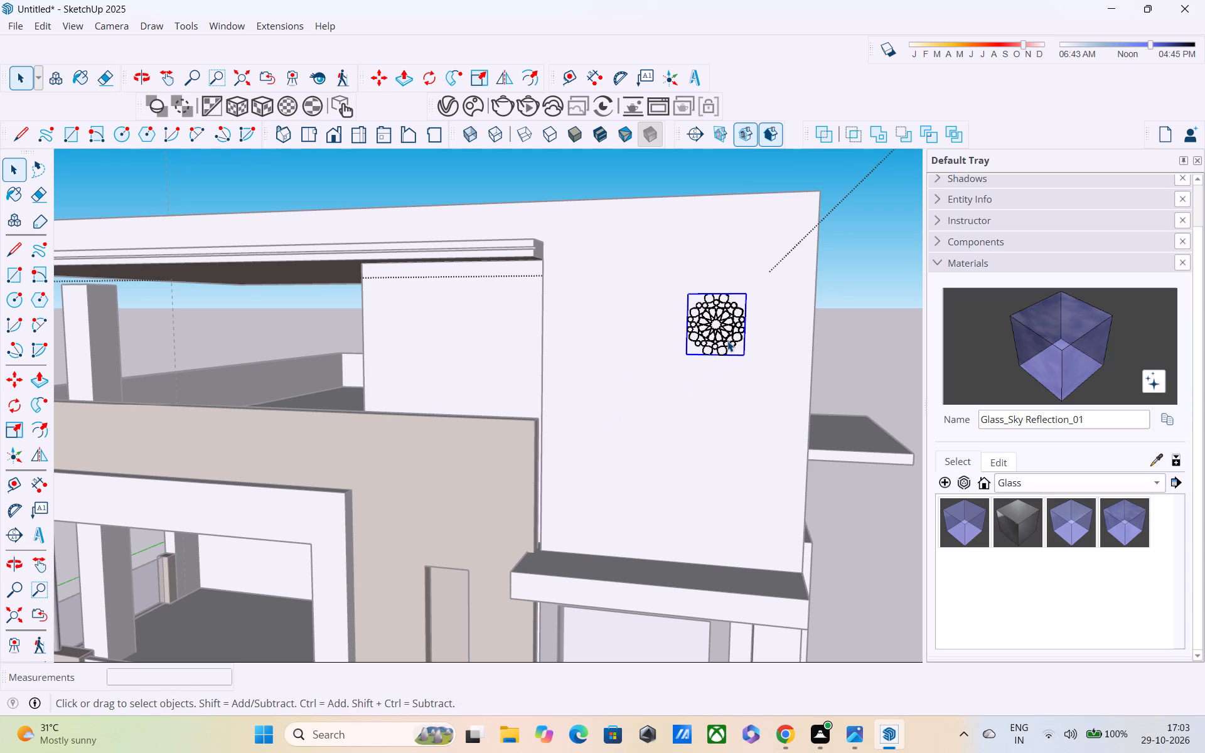
Copy the flower ornament about 4' diagonally down and inward on the blank top-floor wall.
key(m)
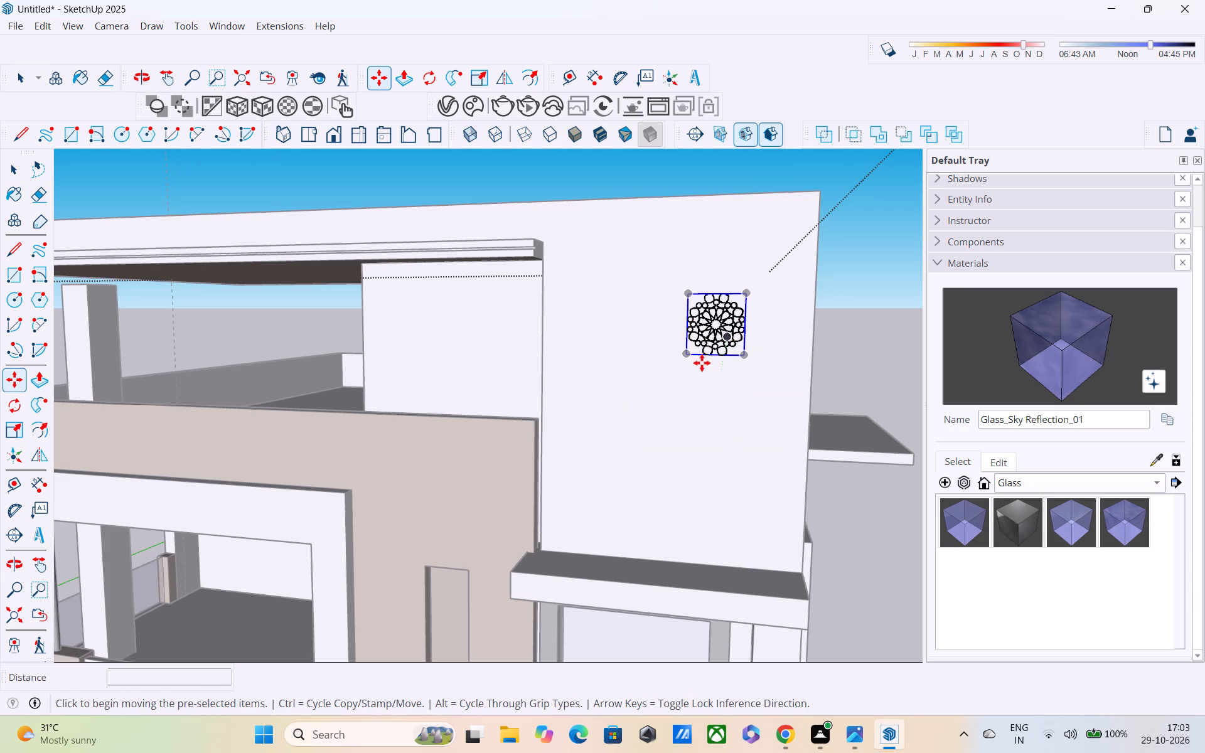
click(687, 355)
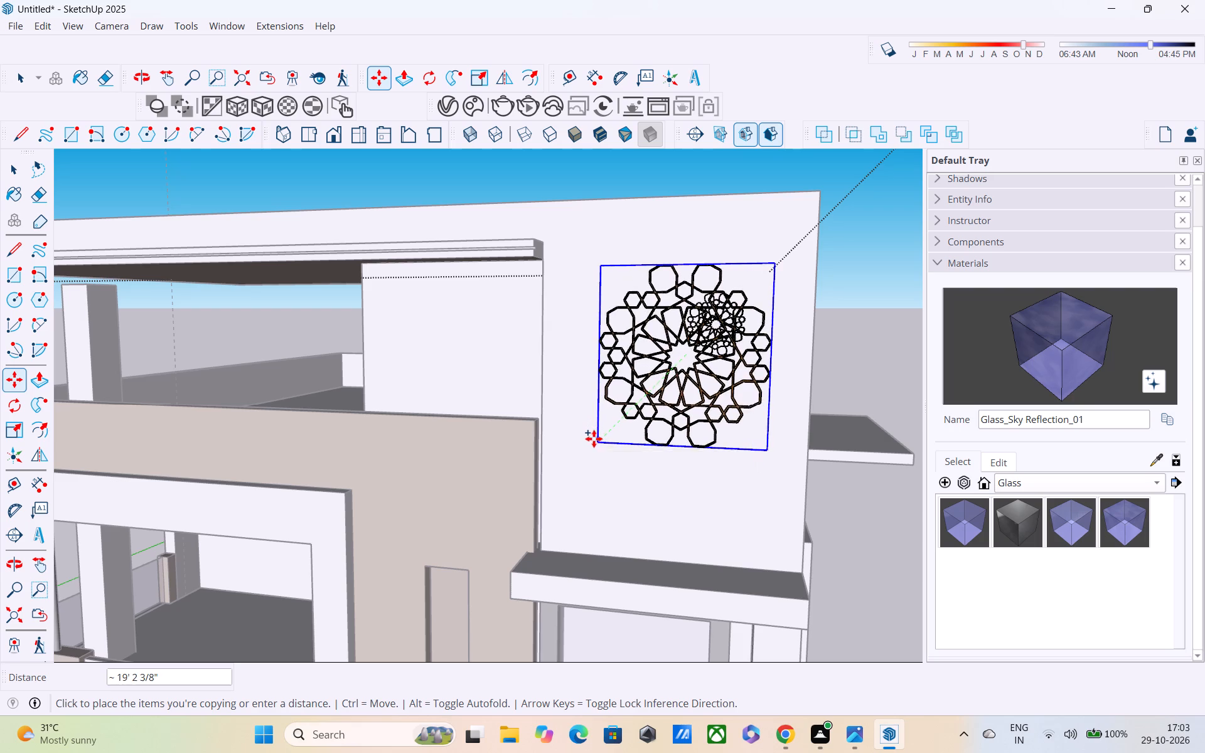
click(596, 426)
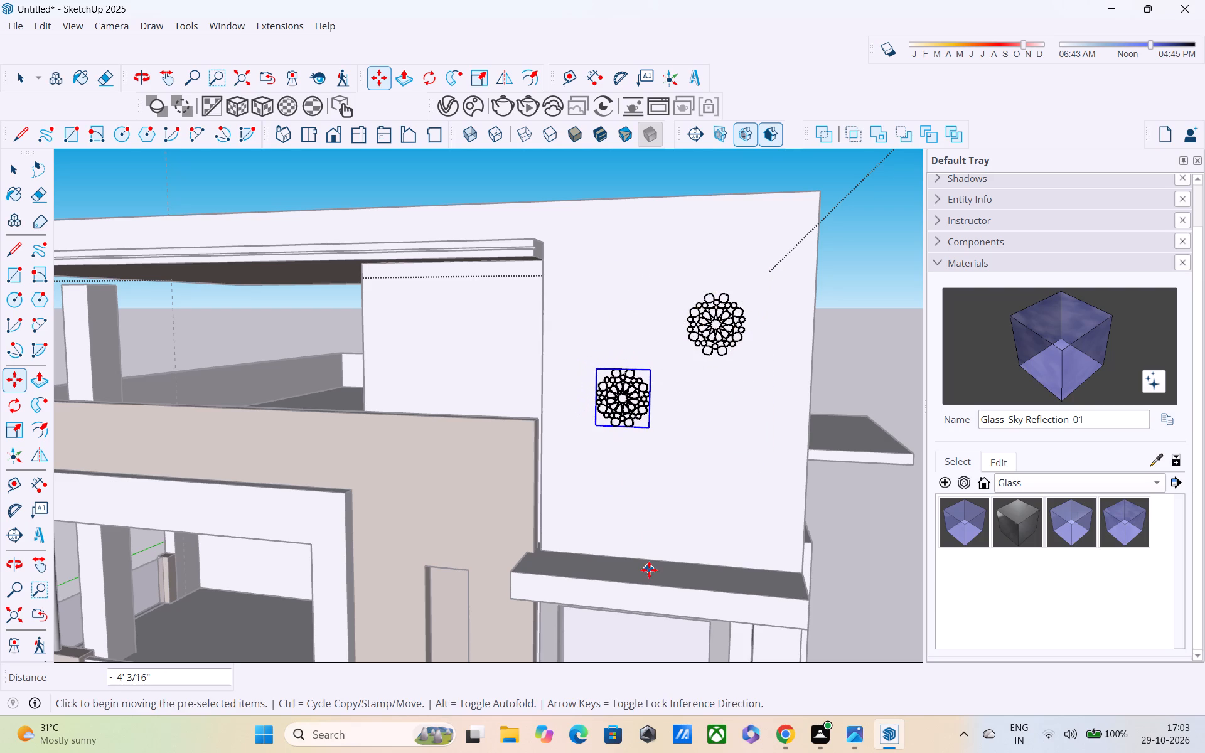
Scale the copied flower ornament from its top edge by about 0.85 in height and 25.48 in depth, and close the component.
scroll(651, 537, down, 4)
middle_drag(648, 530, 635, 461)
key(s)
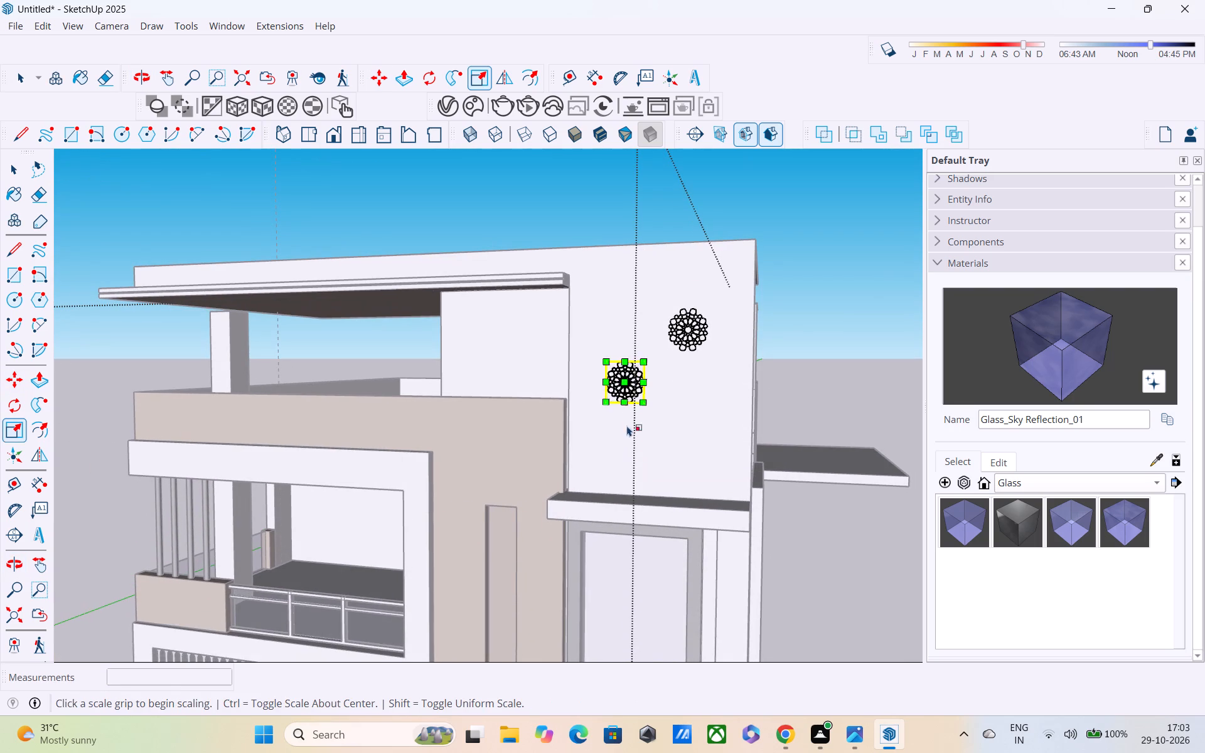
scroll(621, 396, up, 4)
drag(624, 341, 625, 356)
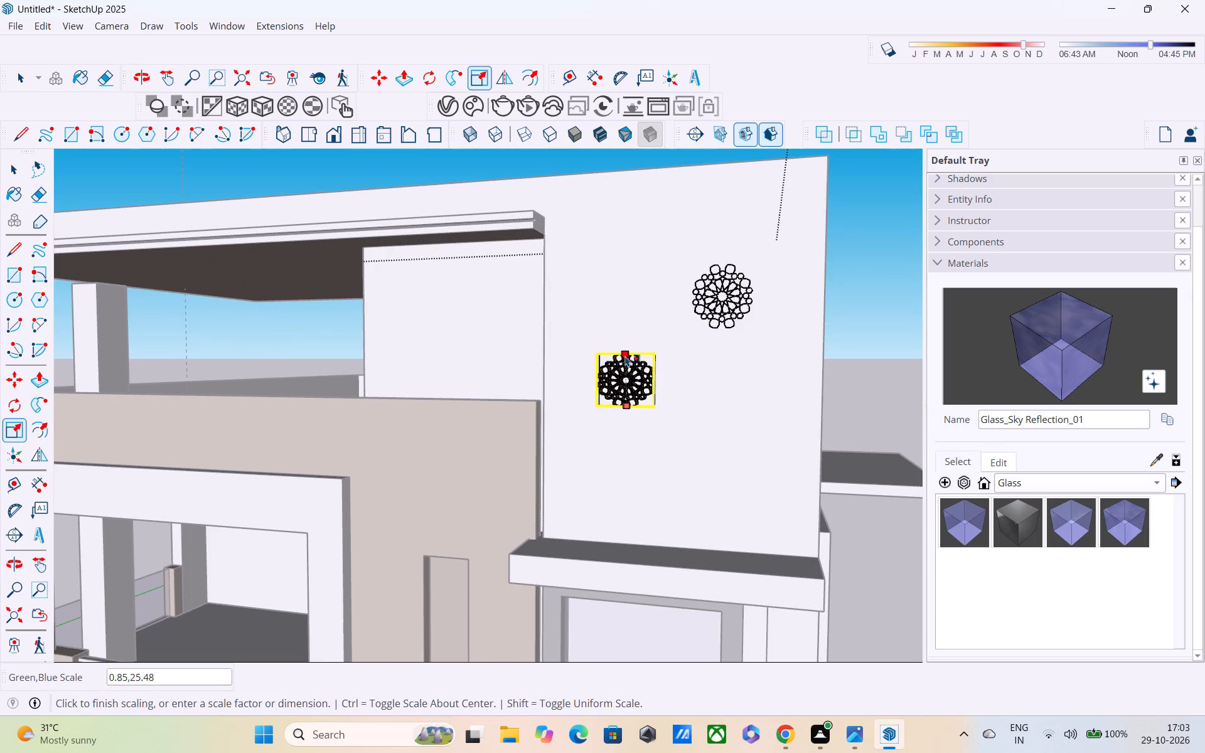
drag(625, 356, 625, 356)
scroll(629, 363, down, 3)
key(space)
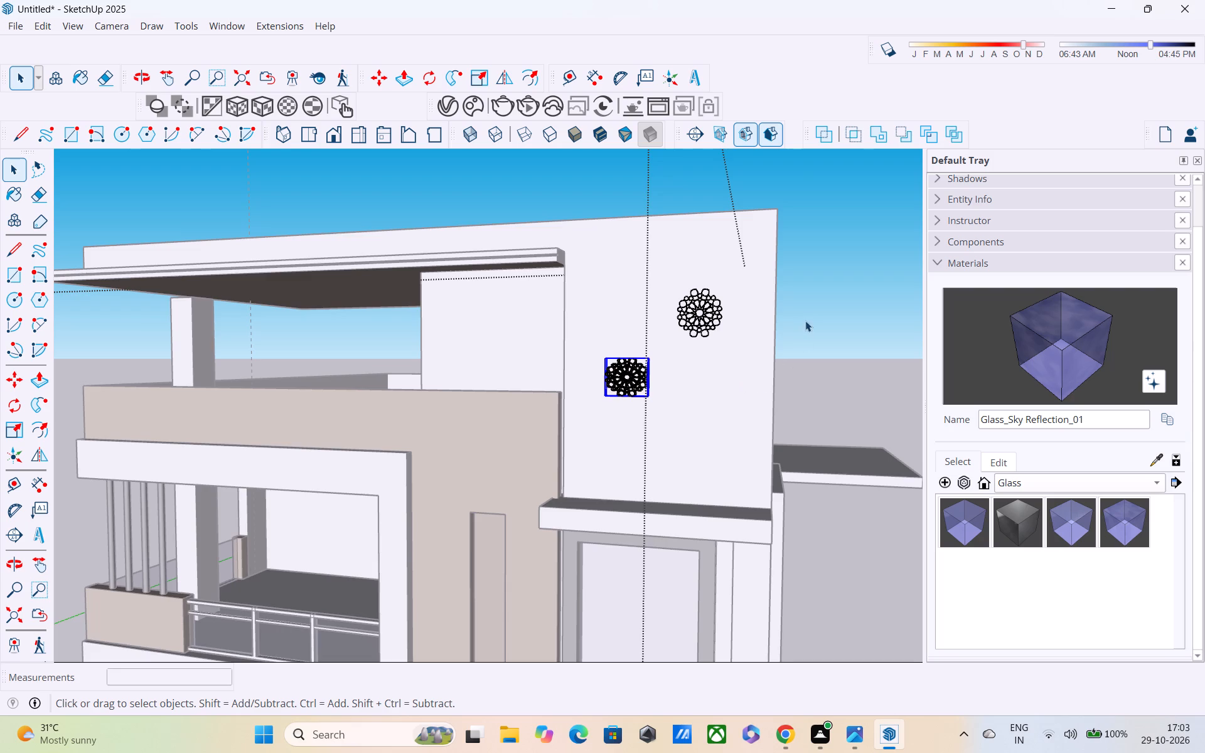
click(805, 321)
Examine the scaled flower ornament on the top-floor wall up close and from several angles.
scroll(718, 402, down, 2)
middle_drag(714, 407, 660, 457)
scroll(656, 439, up, 4)
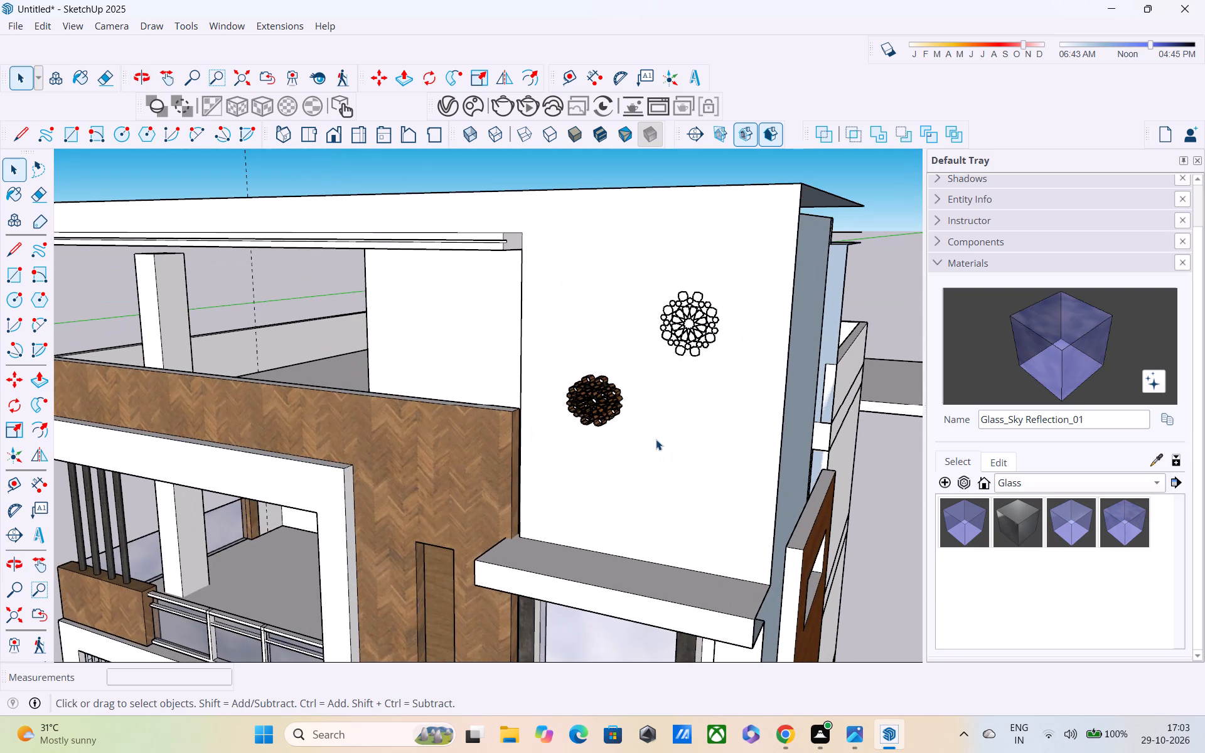
middle_drag(654, 424, 633, 357)
scroll(631, 356, down, 1)
middle_drag(635, 360, 641, 367)
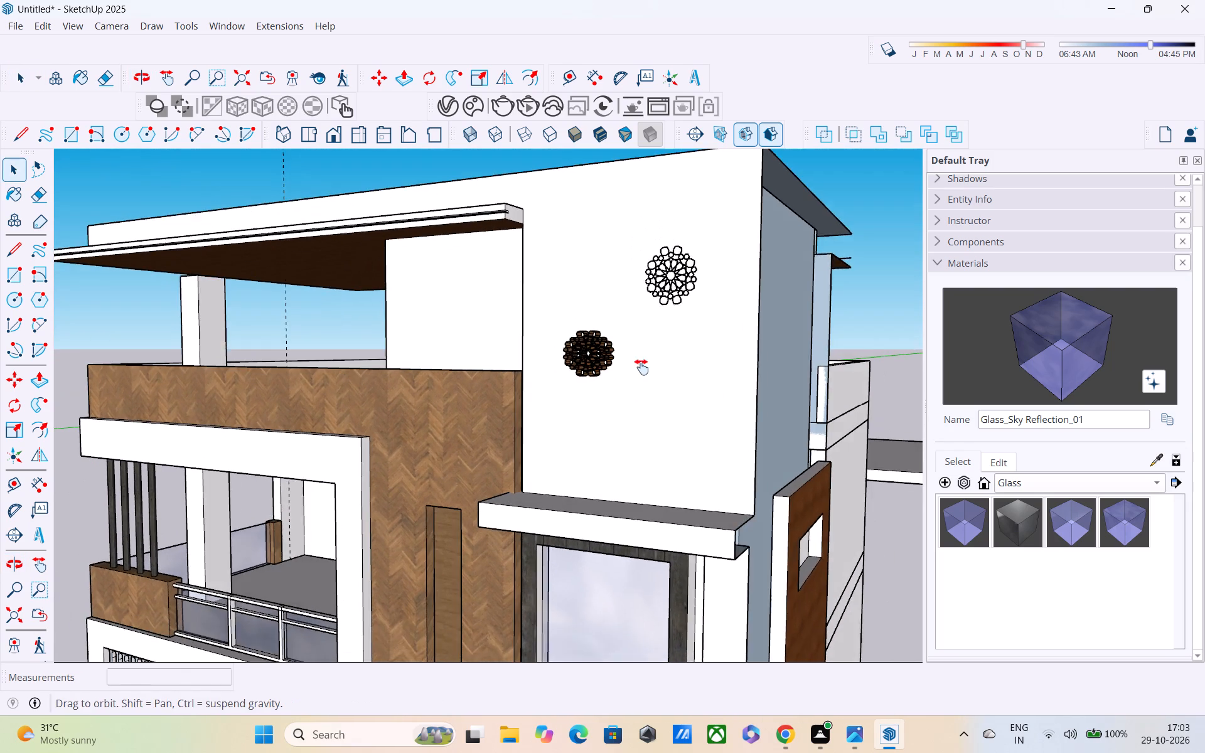
middle_drag(641, 367, 597, 403)
scroll(567, 392, up, 2)
middle_drag(551, 373, 831, 386)
scroll(834, 387, up, 1)
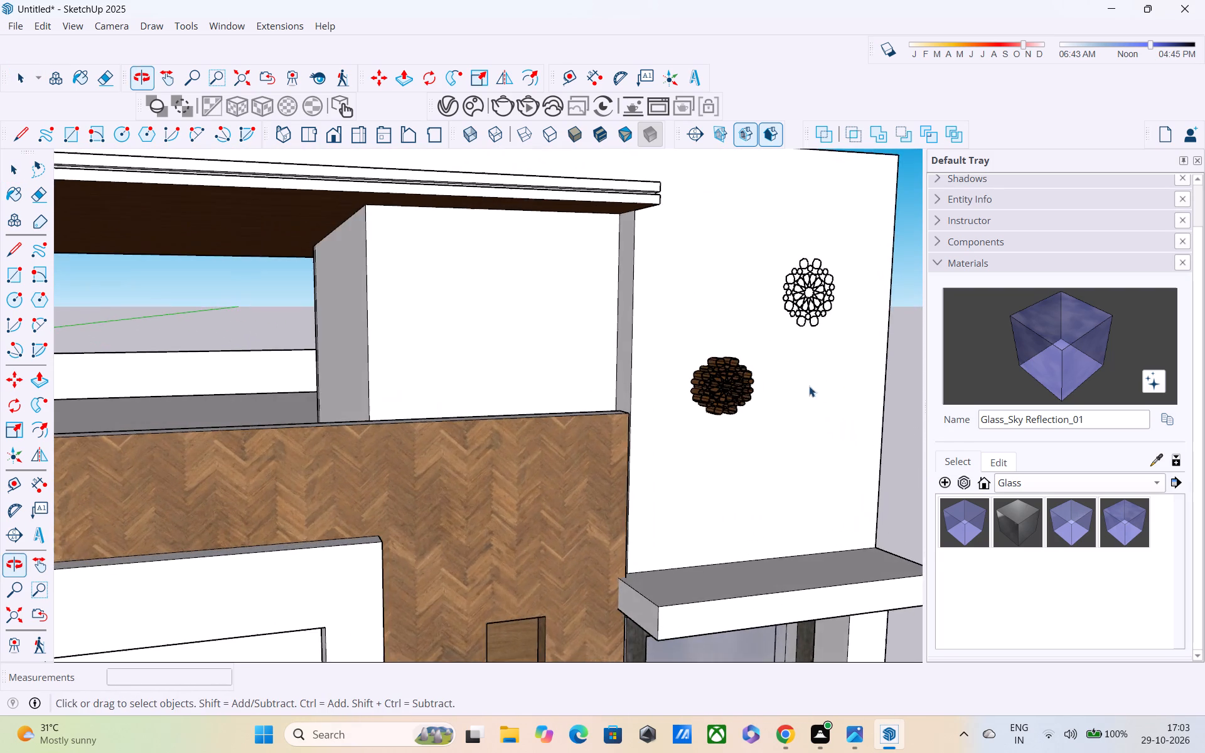
scroll(809, 386, up, 1)
scroll(734, 387, up, 7)
middle_drag(729, 383, 615, 339)
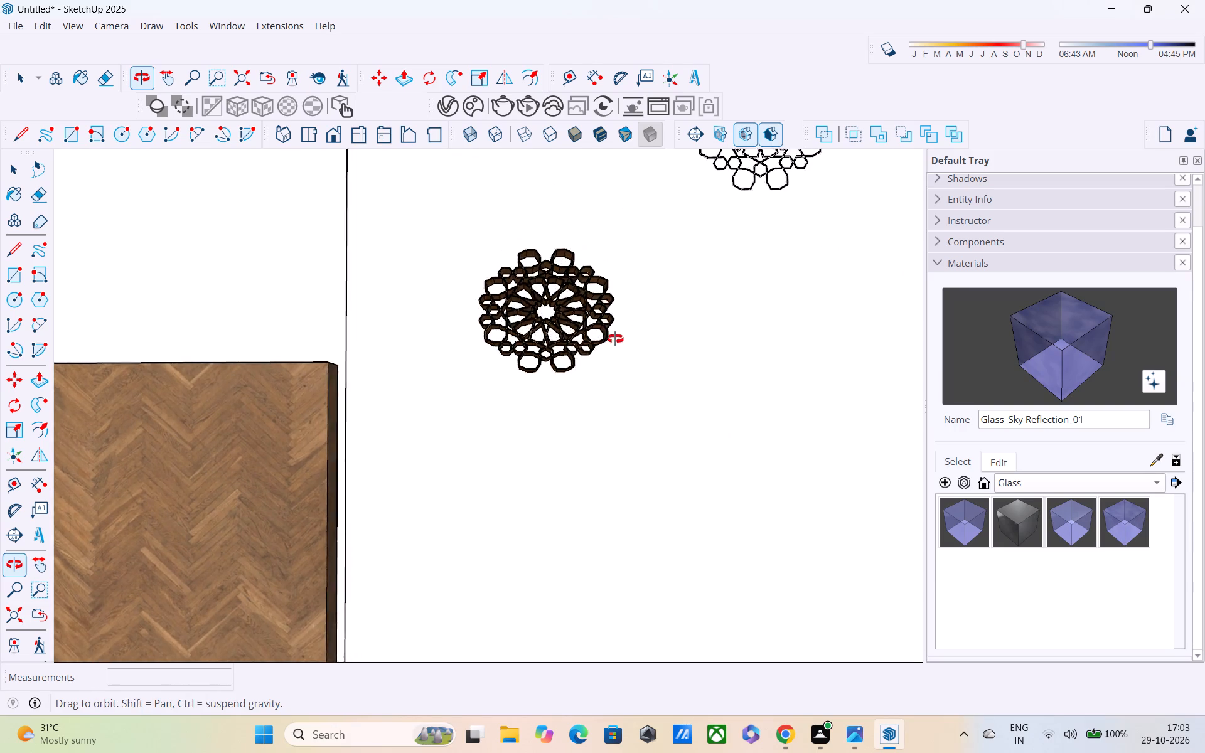
middle_drag(615, 339, 610, 351)
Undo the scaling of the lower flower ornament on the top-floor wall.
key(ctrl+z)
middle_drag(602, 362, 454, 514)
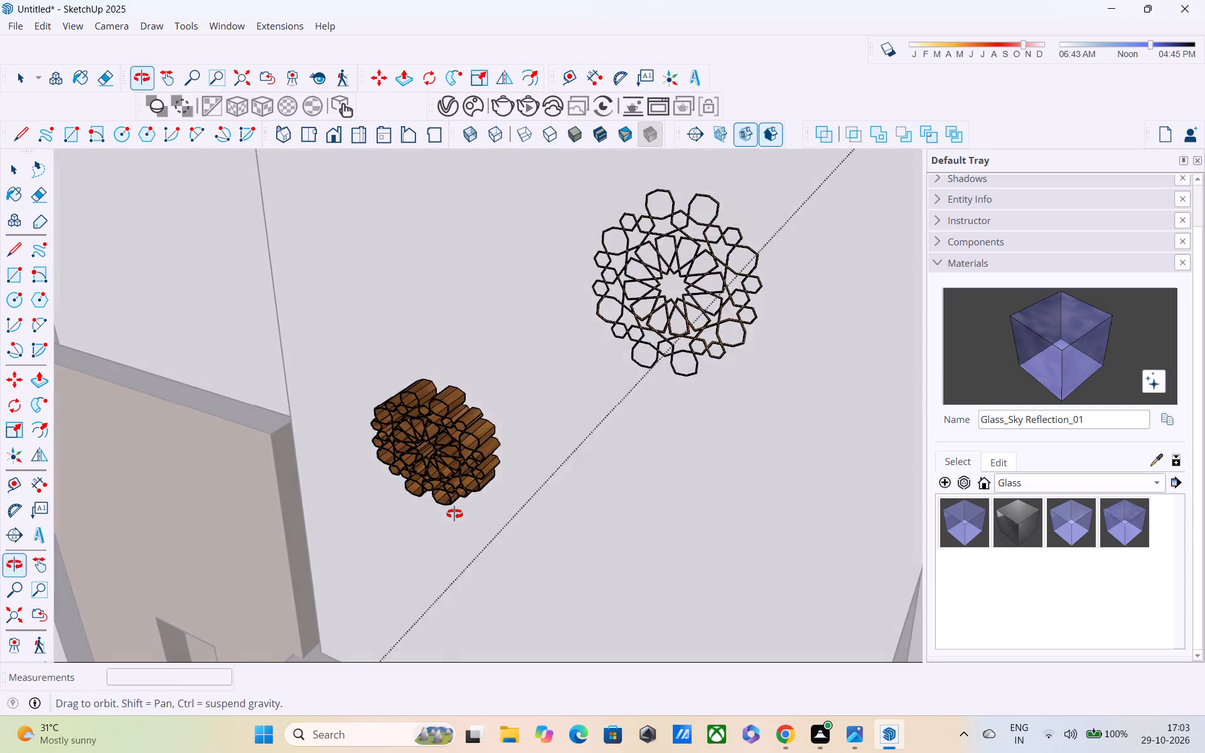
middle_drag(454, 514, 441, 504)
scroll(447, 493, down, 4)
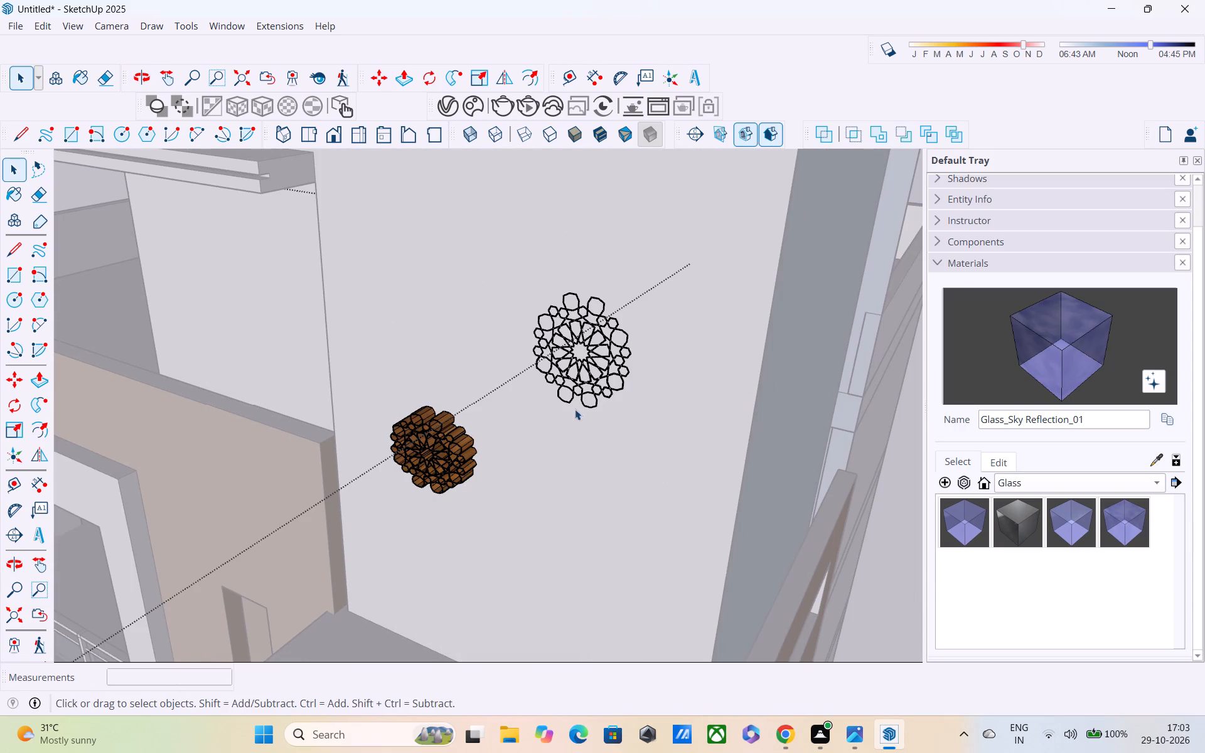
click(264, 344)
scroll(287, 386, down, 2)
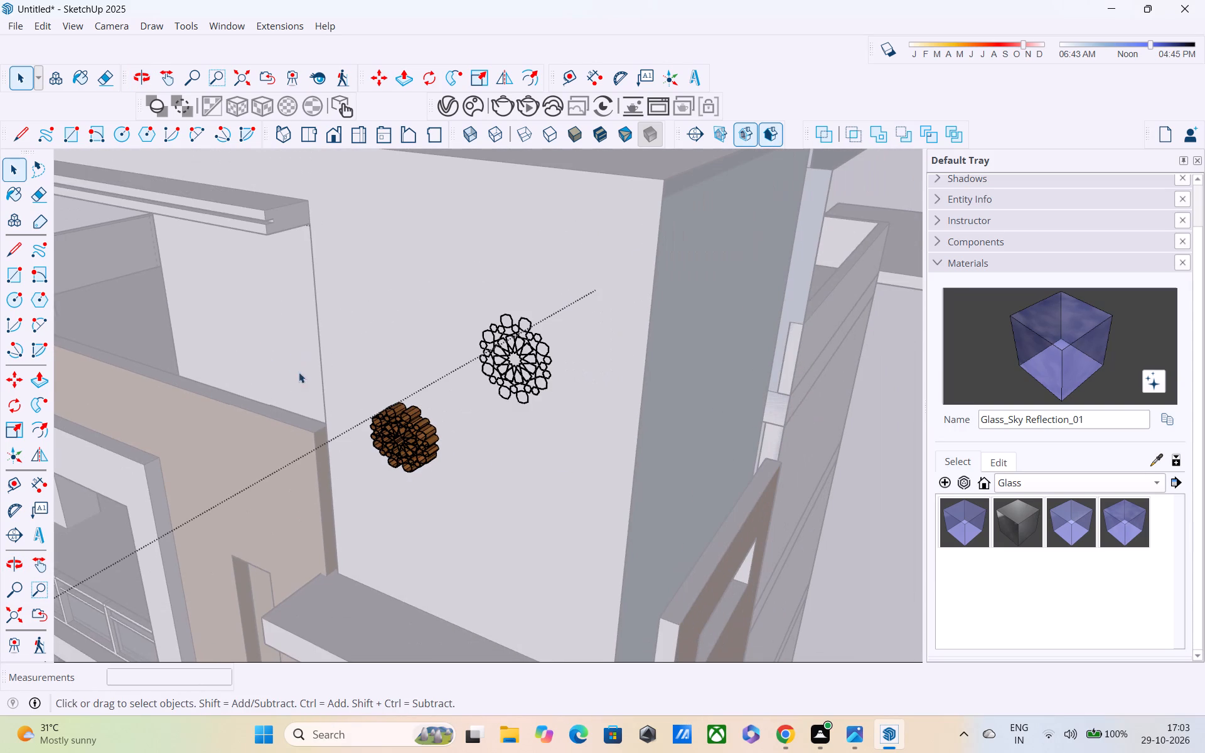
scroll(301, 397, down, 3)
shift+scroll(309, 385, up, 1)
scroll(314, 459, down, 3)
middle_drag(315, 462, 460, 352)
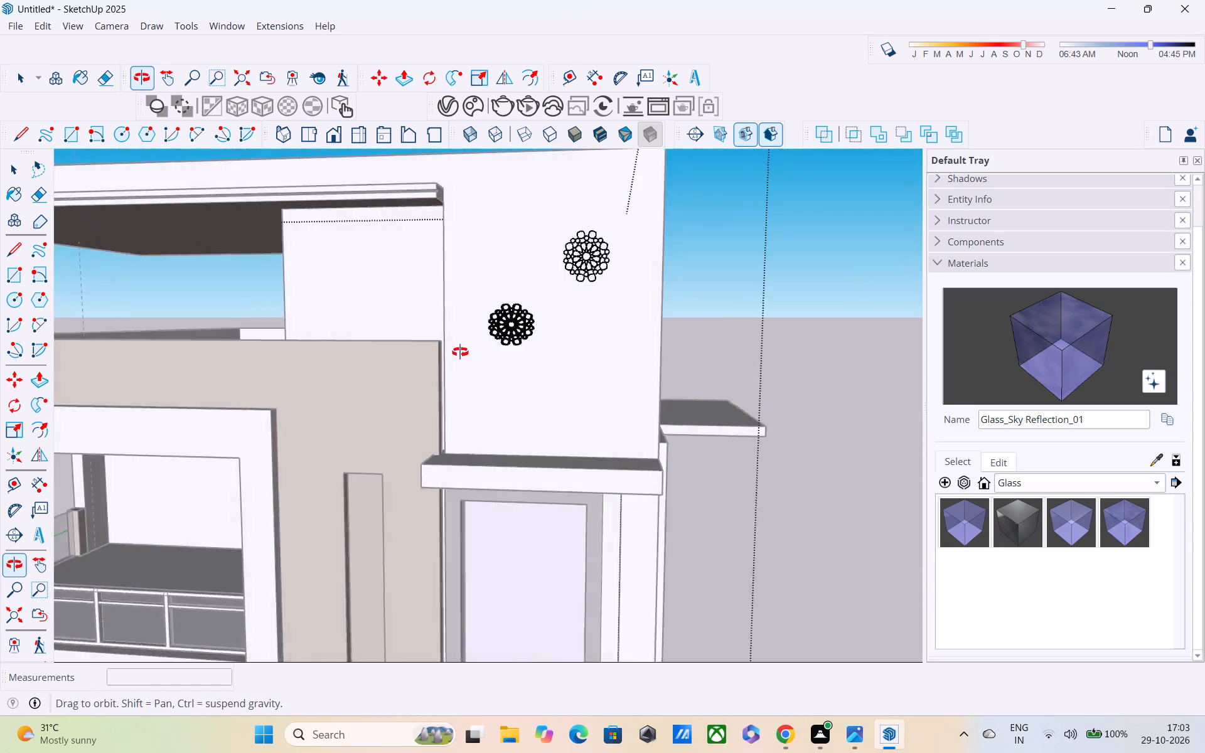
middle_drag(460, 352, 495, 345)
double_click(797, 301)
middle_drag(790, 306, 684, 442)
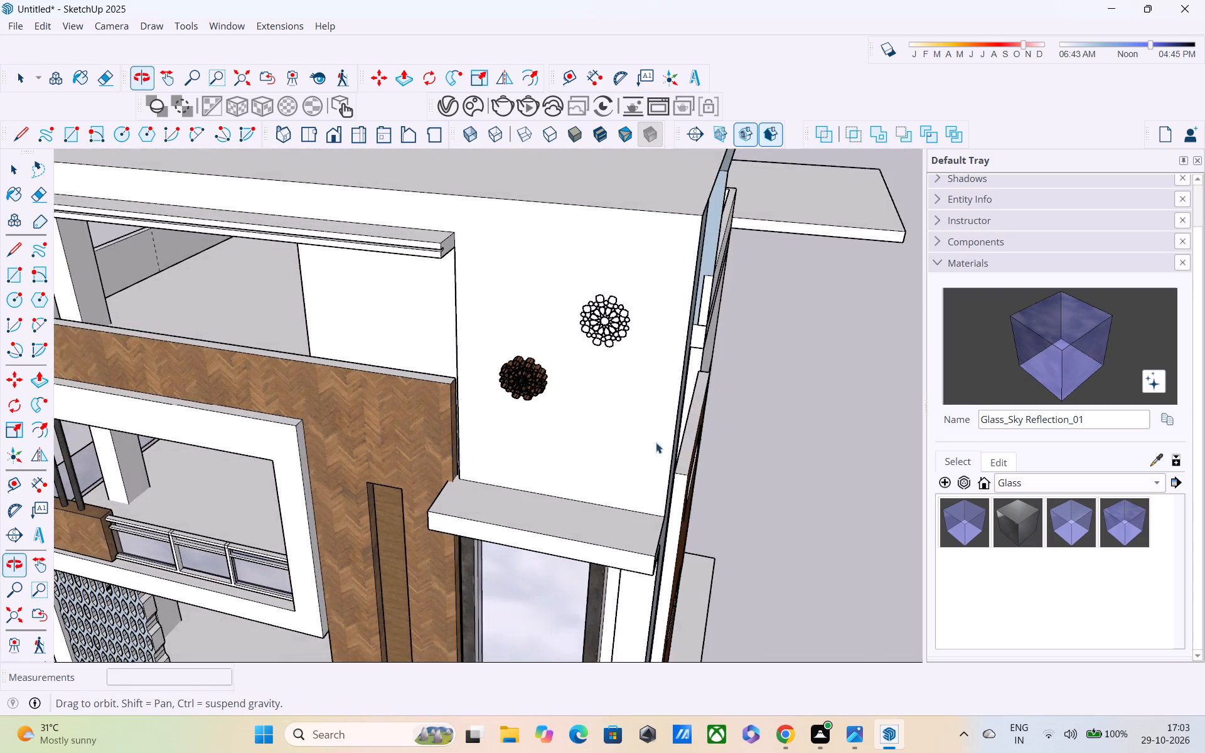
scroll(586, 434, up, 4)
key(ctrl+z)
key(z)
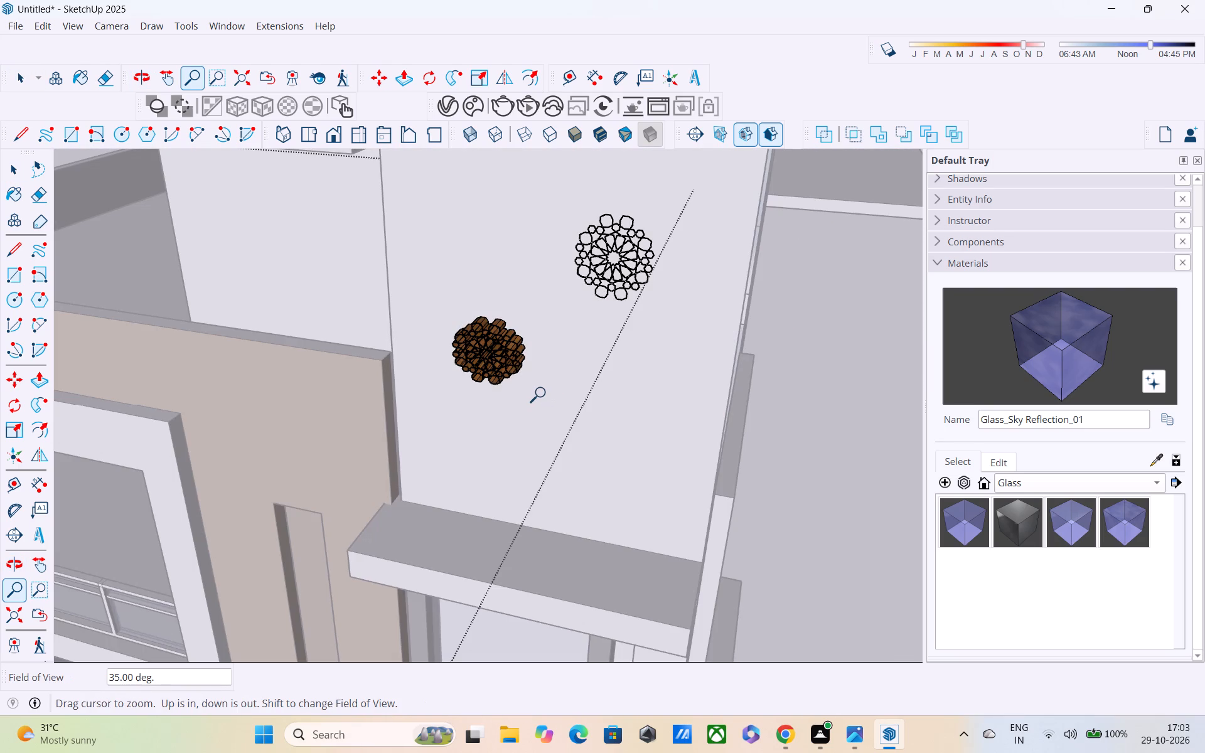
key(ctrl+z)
Copy the lower flower ornament about 33' down onto the ground-floor wall's recessed panel, near its upper inner corner, and close the component.
key(space)
click(513, 336)
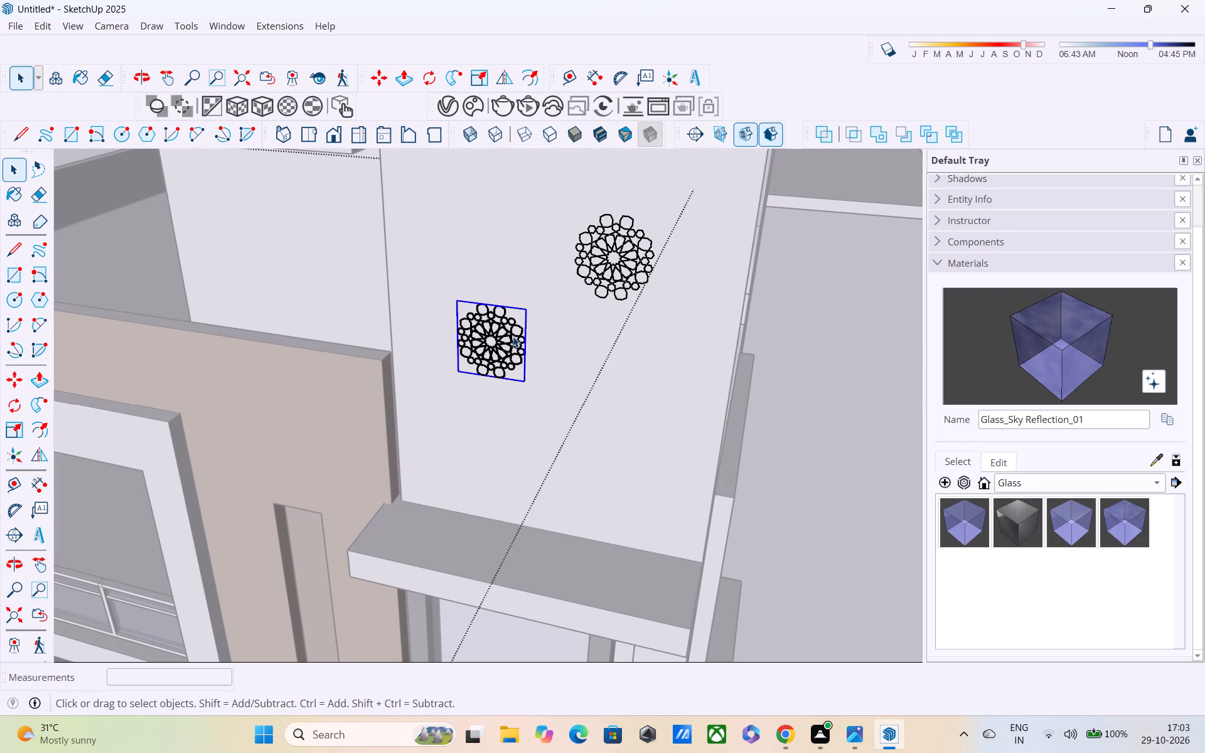
key(m)
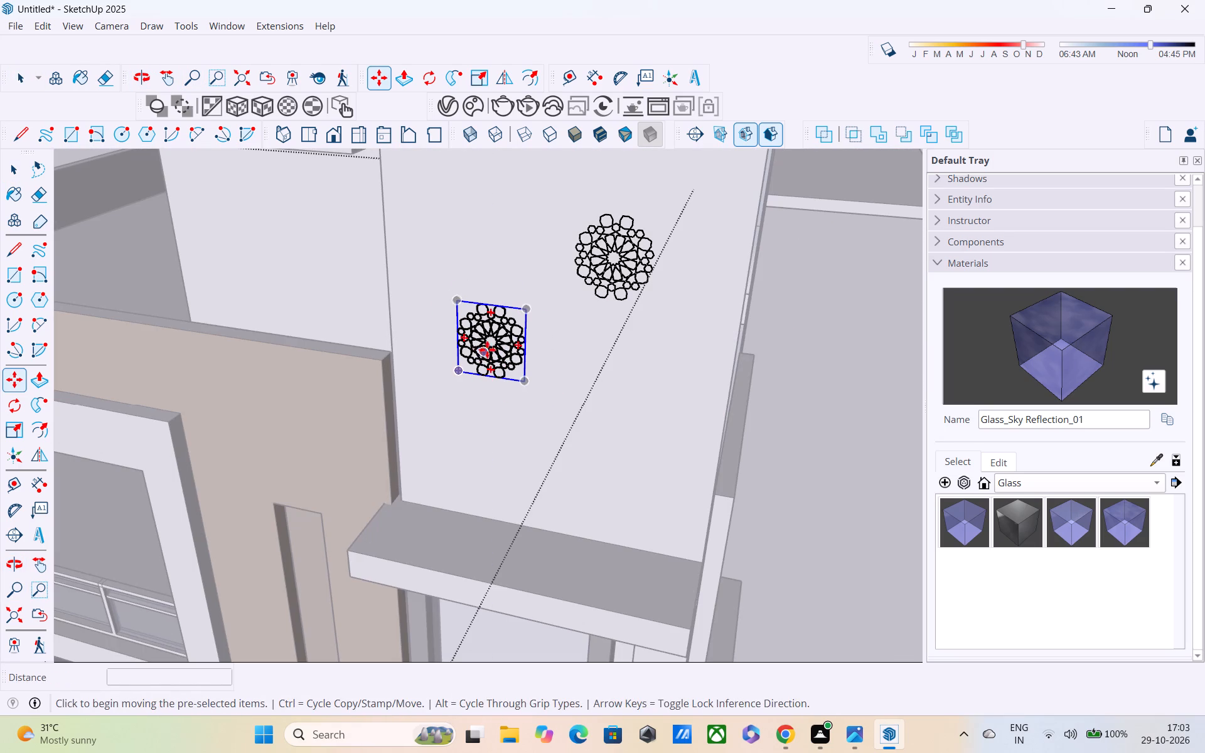
click(488, 346)
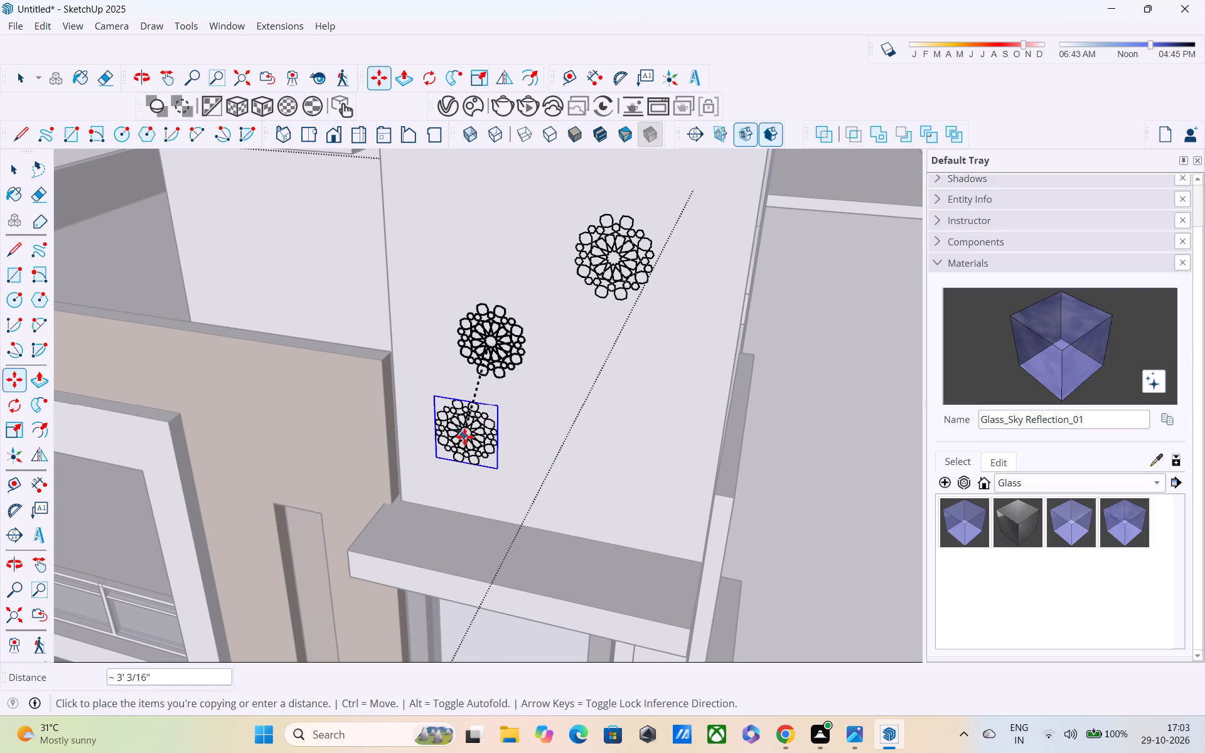
shift+middle_drag(464, 437, 483, 311)
scroll(484, 343, down, 4)
shift+middle_drag(488, 456, 525, 82)
scroll(500, 304, down, 2)
middle_drag(498, 356, 510, 315)
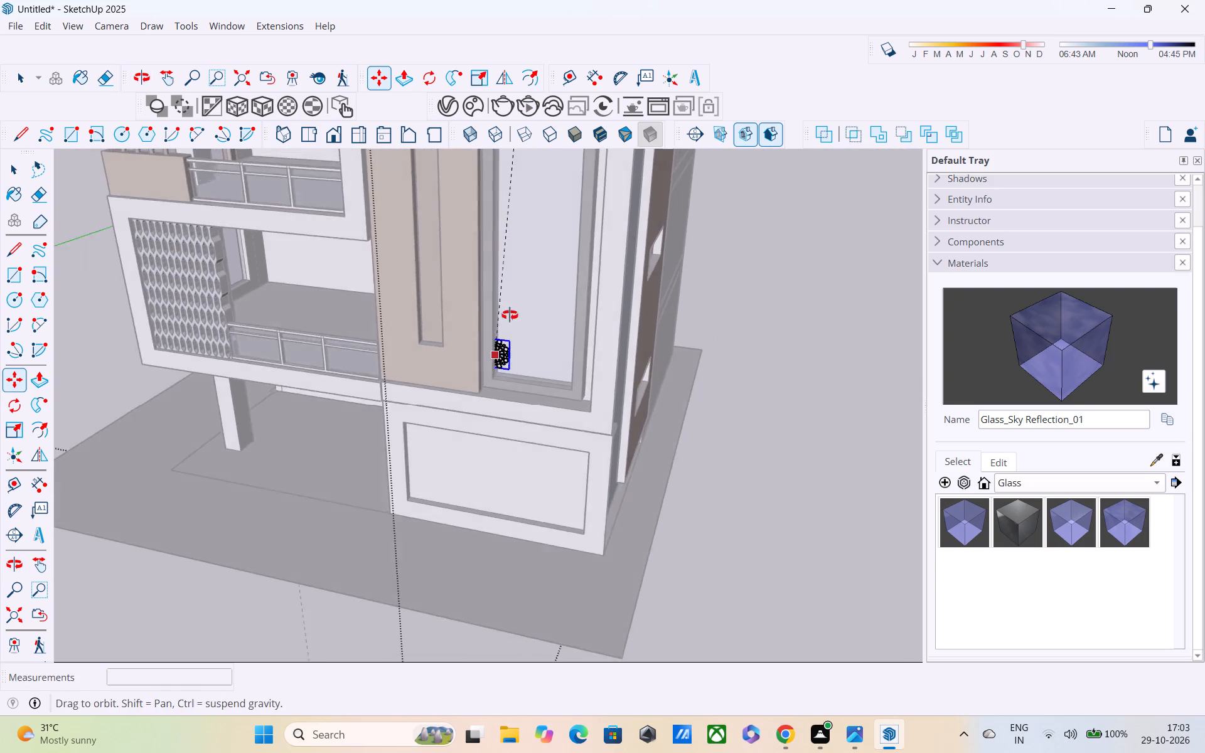
middle_drag(510, 315, 537, 226)
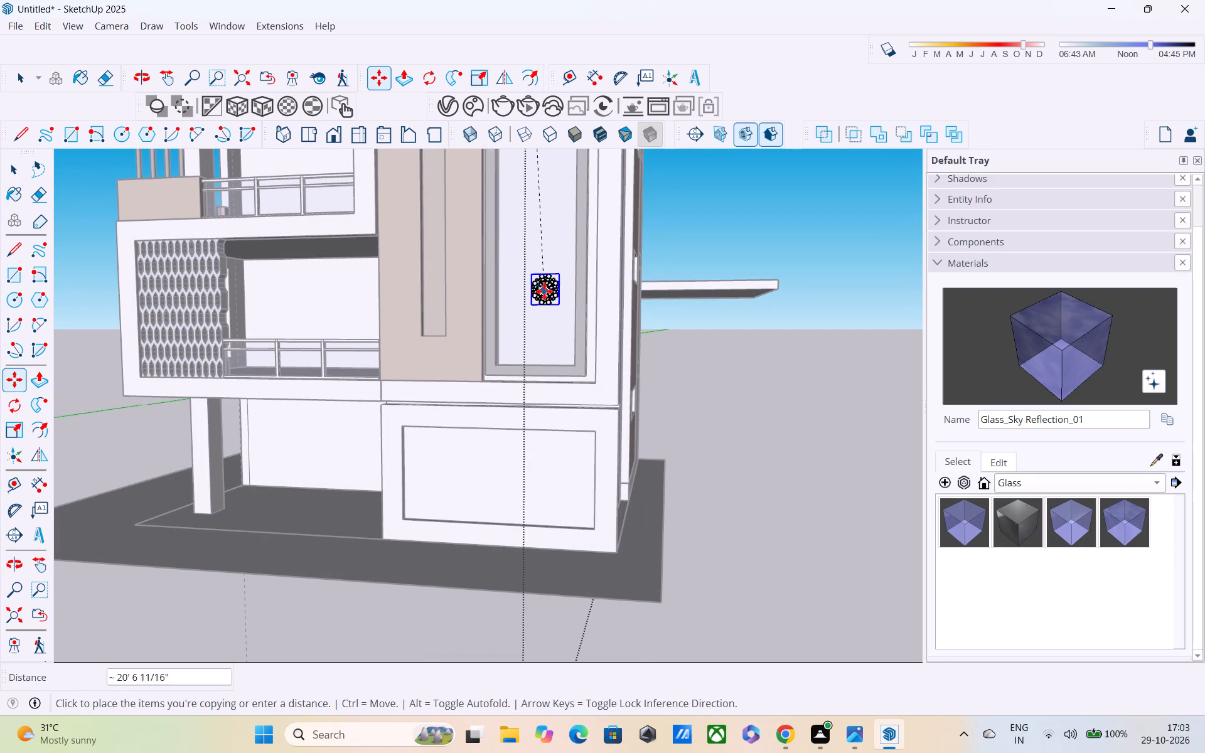
scroll(424, 493, up, 2)
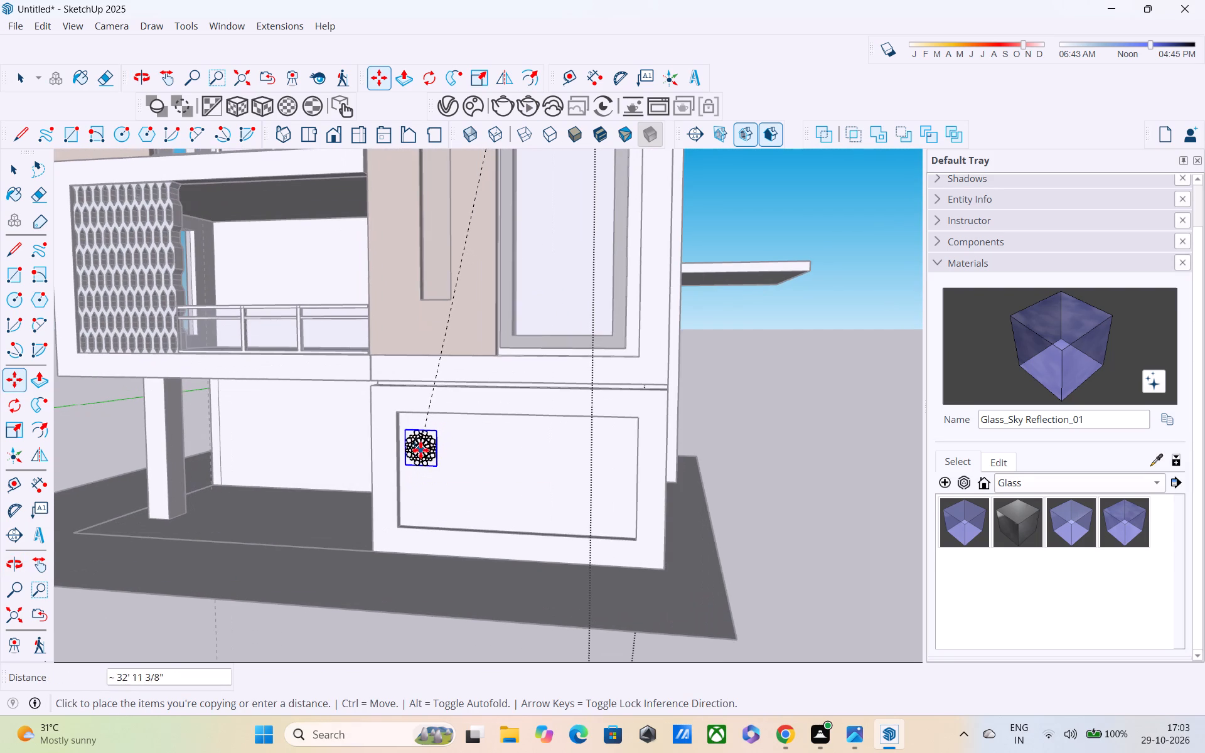
click(420, 446)
key(space)
click(764, 392)
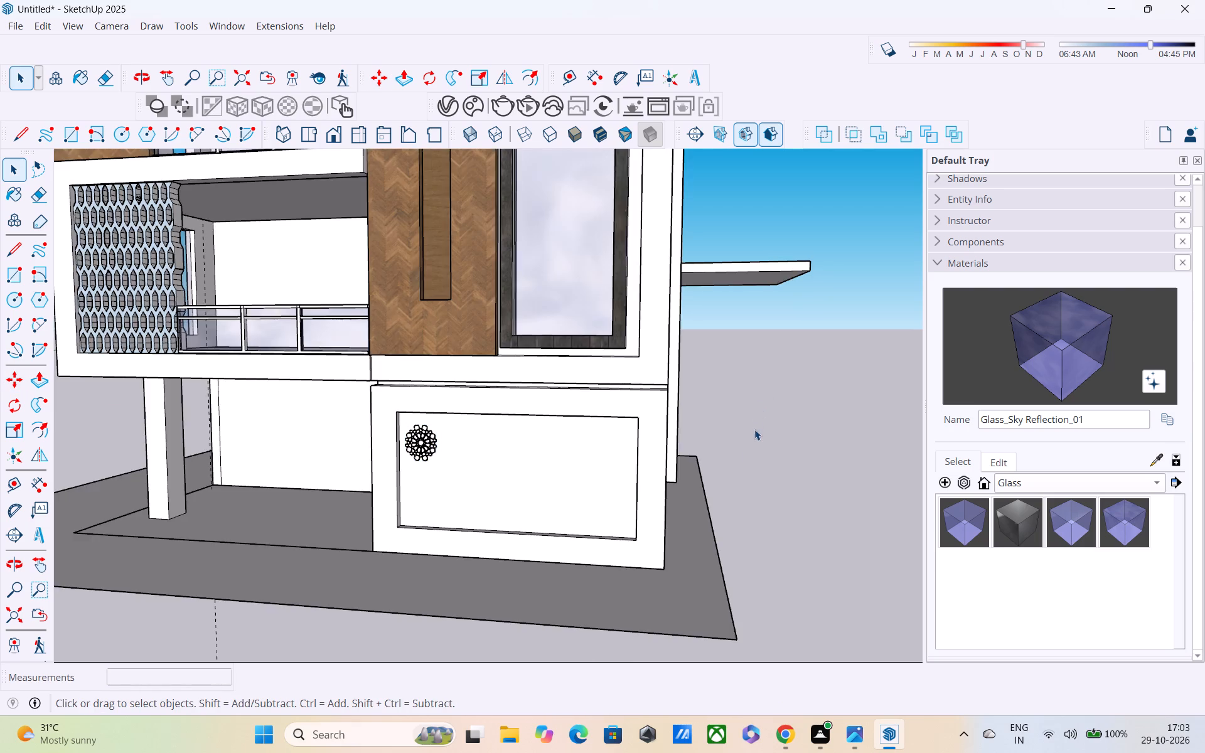
Examine the building's front, side and rear walls and its roof from several angles with the flower ornaments in place.
middle_drag(754, 429, 774, 377)
scroll(774, 377, down, 4)
middle_drag(752, 430, 251, 604)
scroll(251, 599, up, 1)
scroll(265, 555, down, 2)
middle_drag(274, 555, 375, 524)
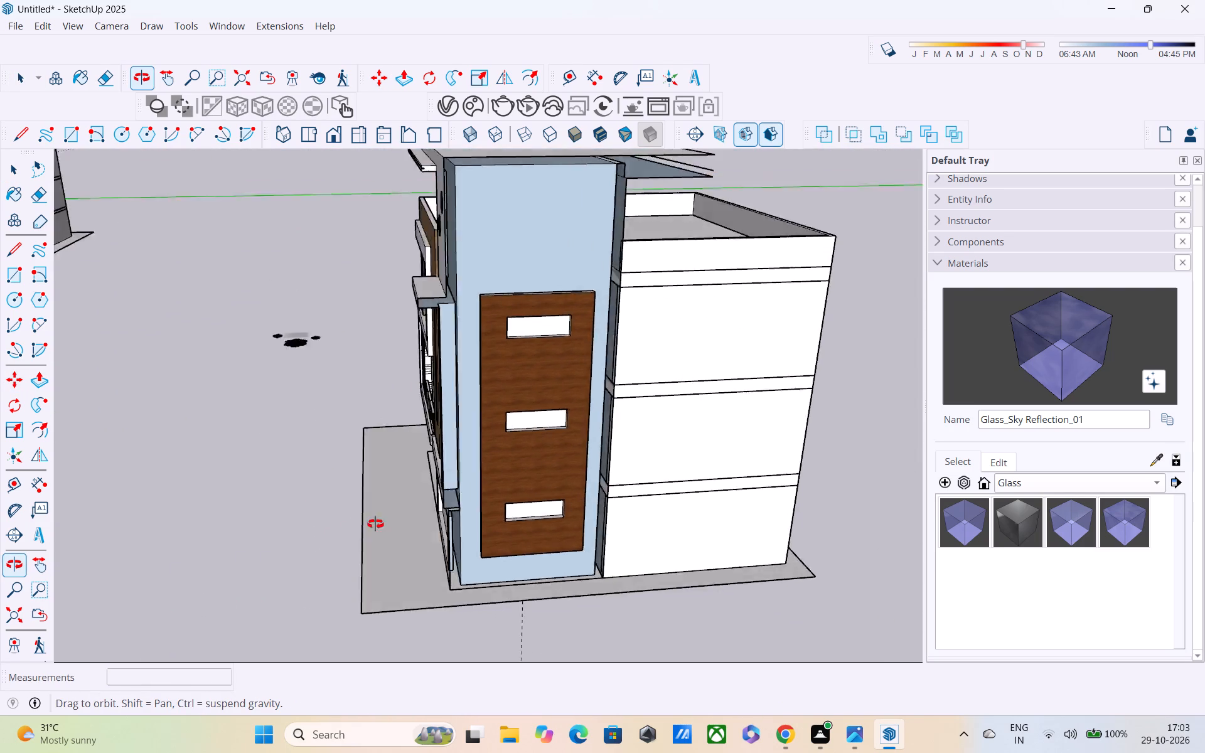
middle_drag(375, 524, 518, 463)
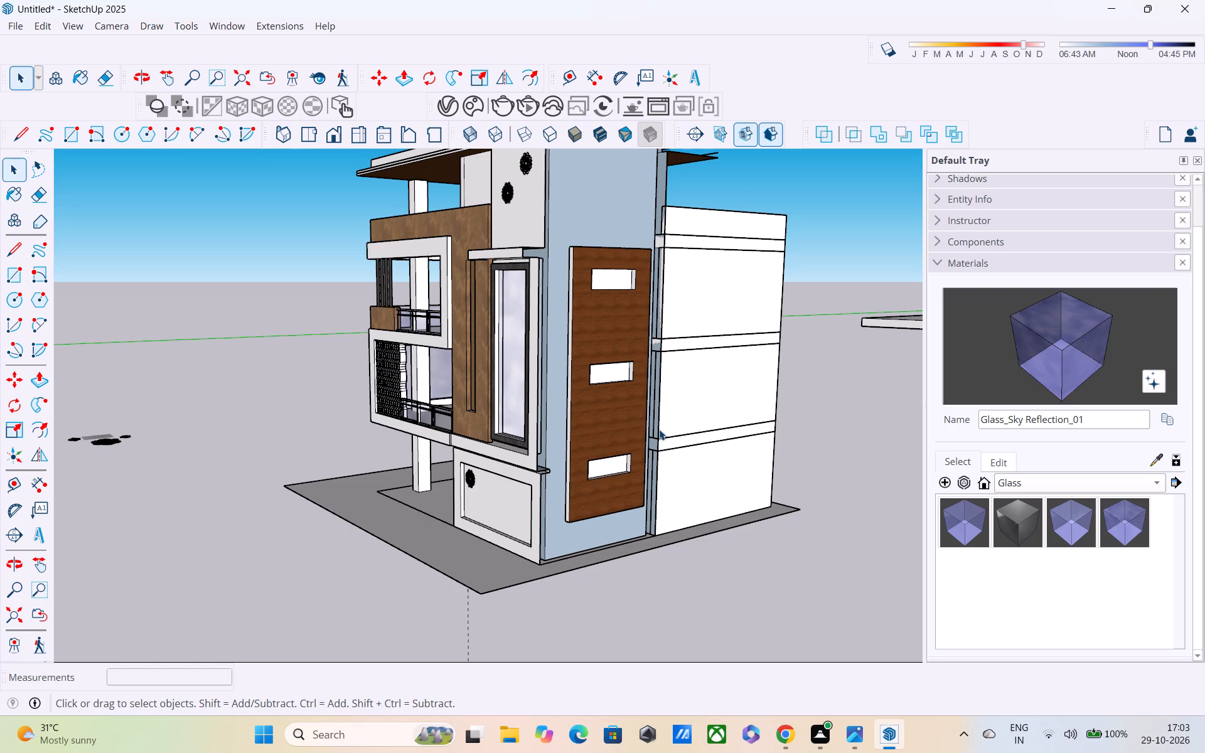
key(ctrl+z)
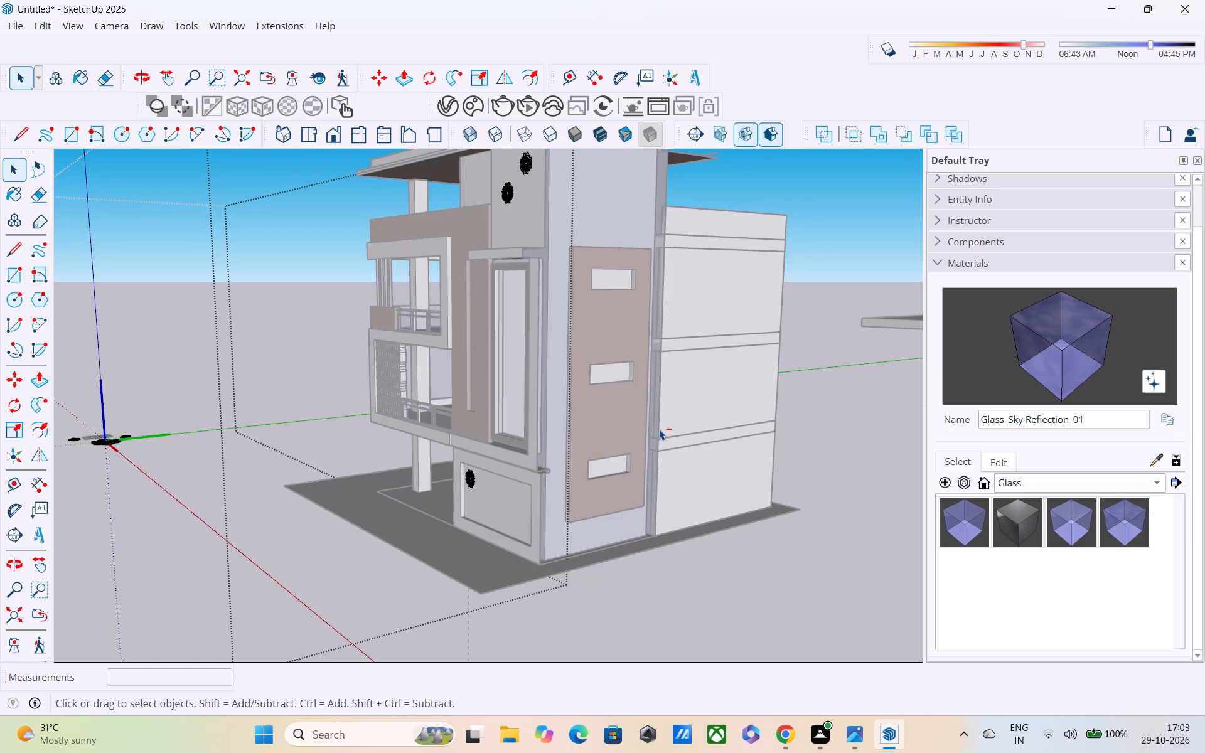
key(space)
middle_drag(660, 356, 656, 448)
shift+middle_drag(656, 449, 665, 597)
middle_drag(639, 506, 525, 252)
scroll(576, 272, up, 2)
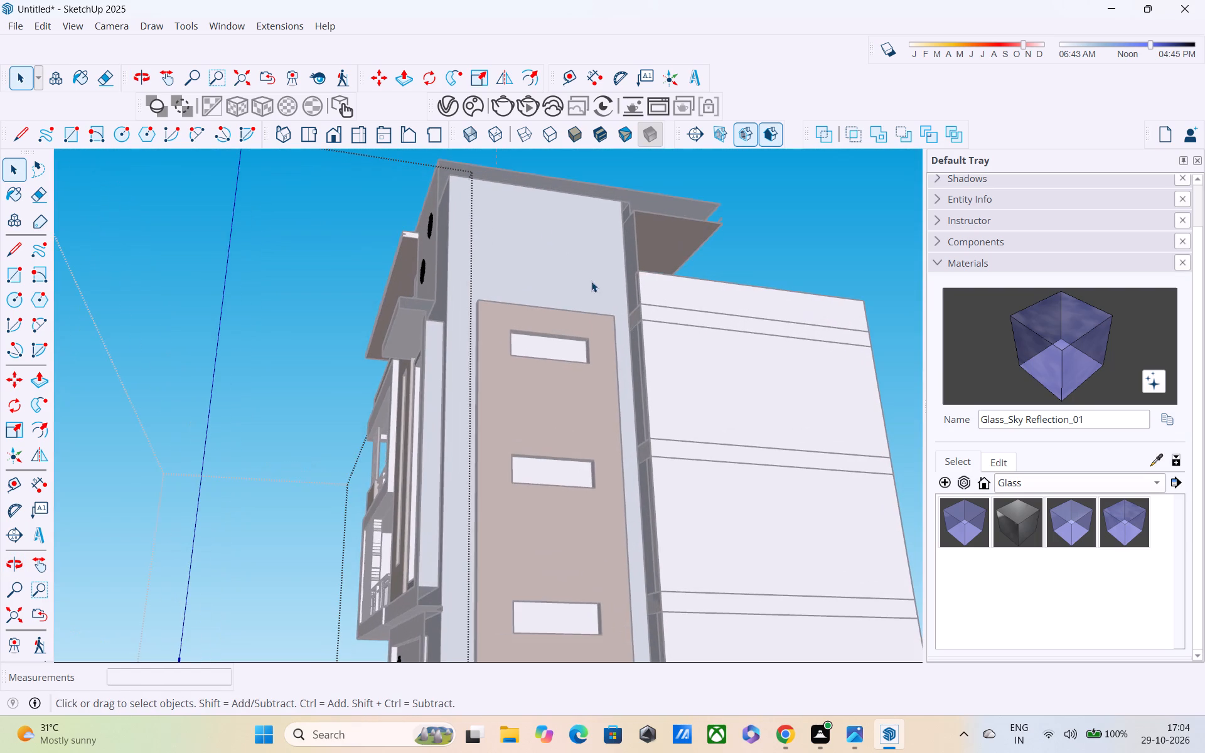
key(space)
click(838, 220)
middle_drag(776, 277, 1173, 356)
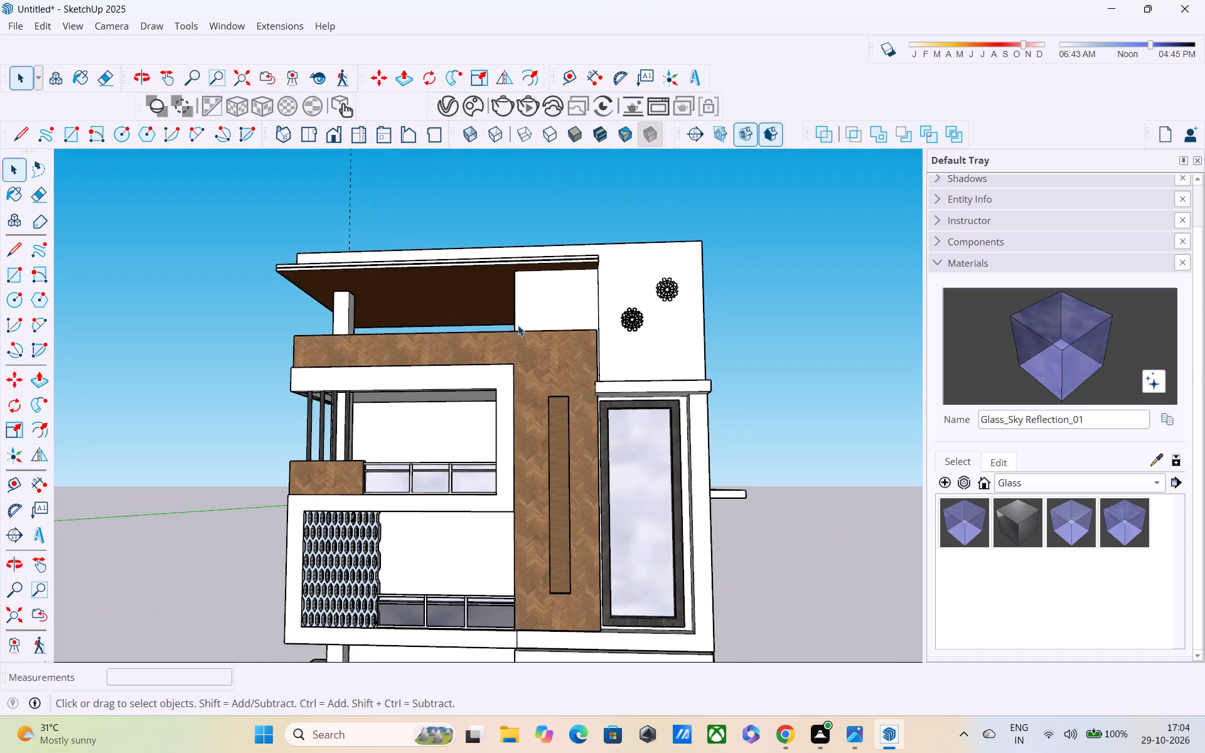
middle_drag(518, 331, 992, 436)
middle_drag(273, 409, 845, 415)
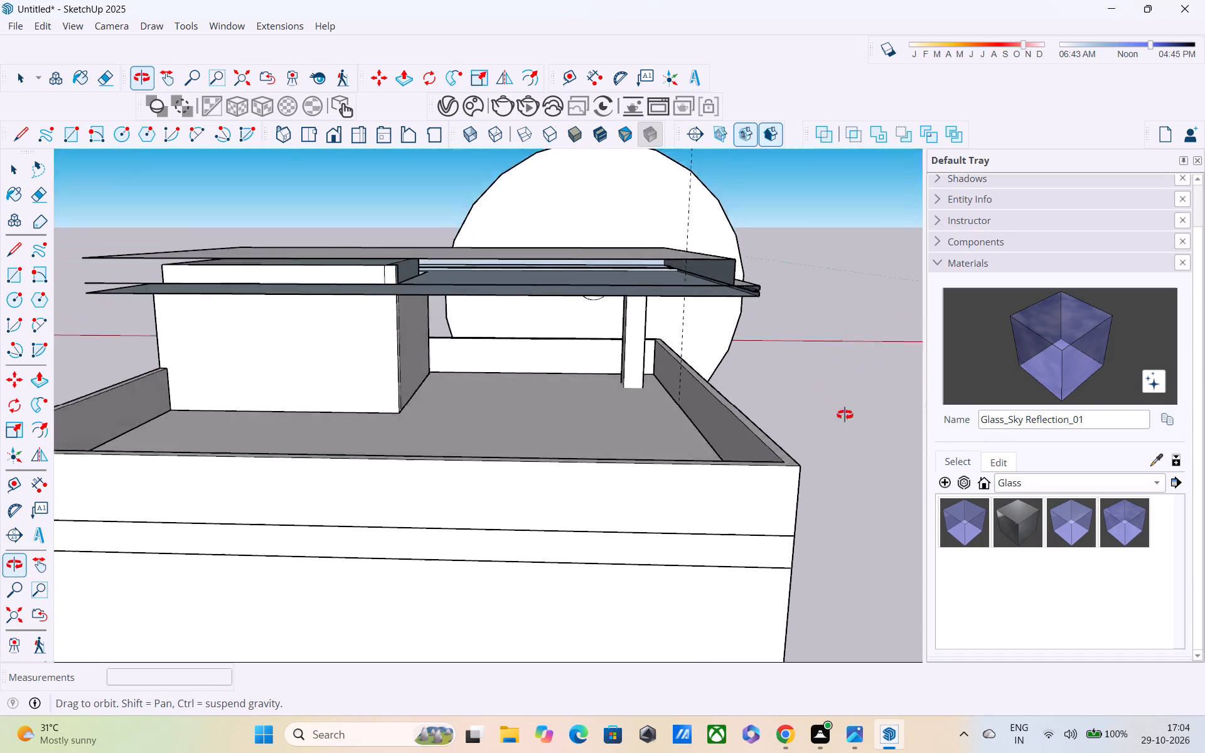
middle_drag(845, 415, 851, 428)
middle_drag(560, 387, 849, 301)
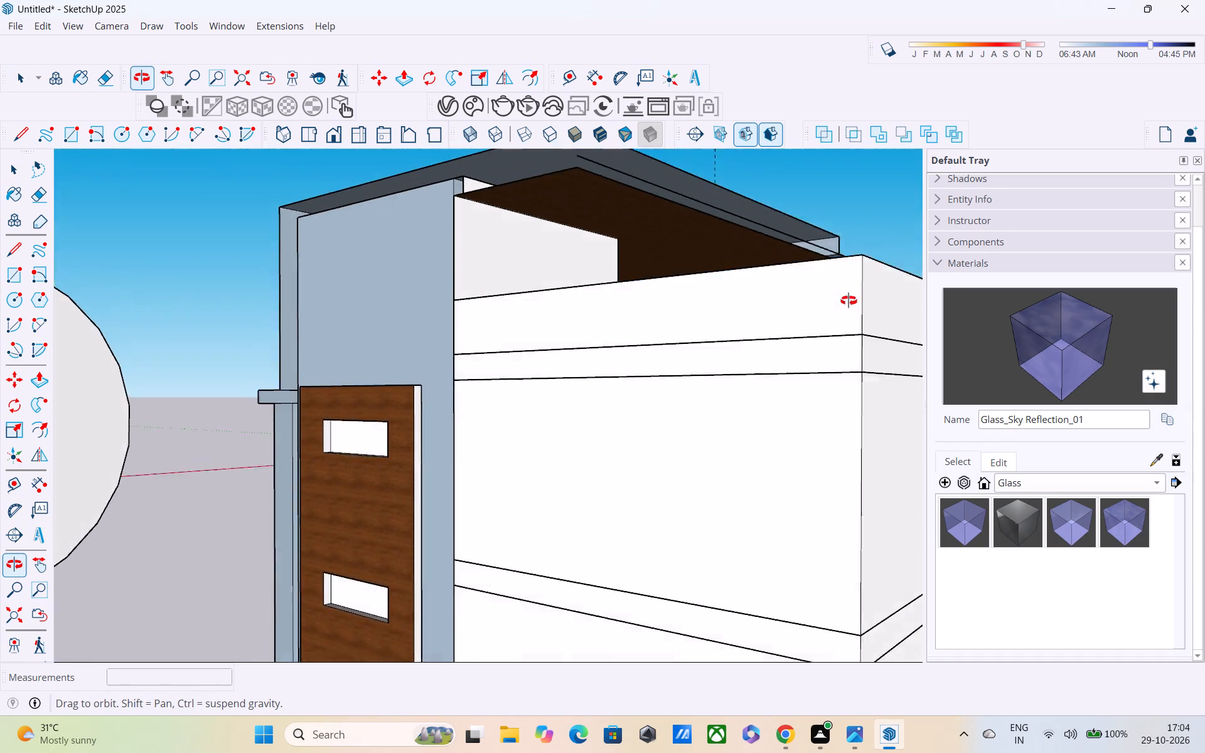
middle_drag(849, 301, 854, 288)
scroll(491, 336, down, 1)
middle_drag(508, 368, 956, 288)
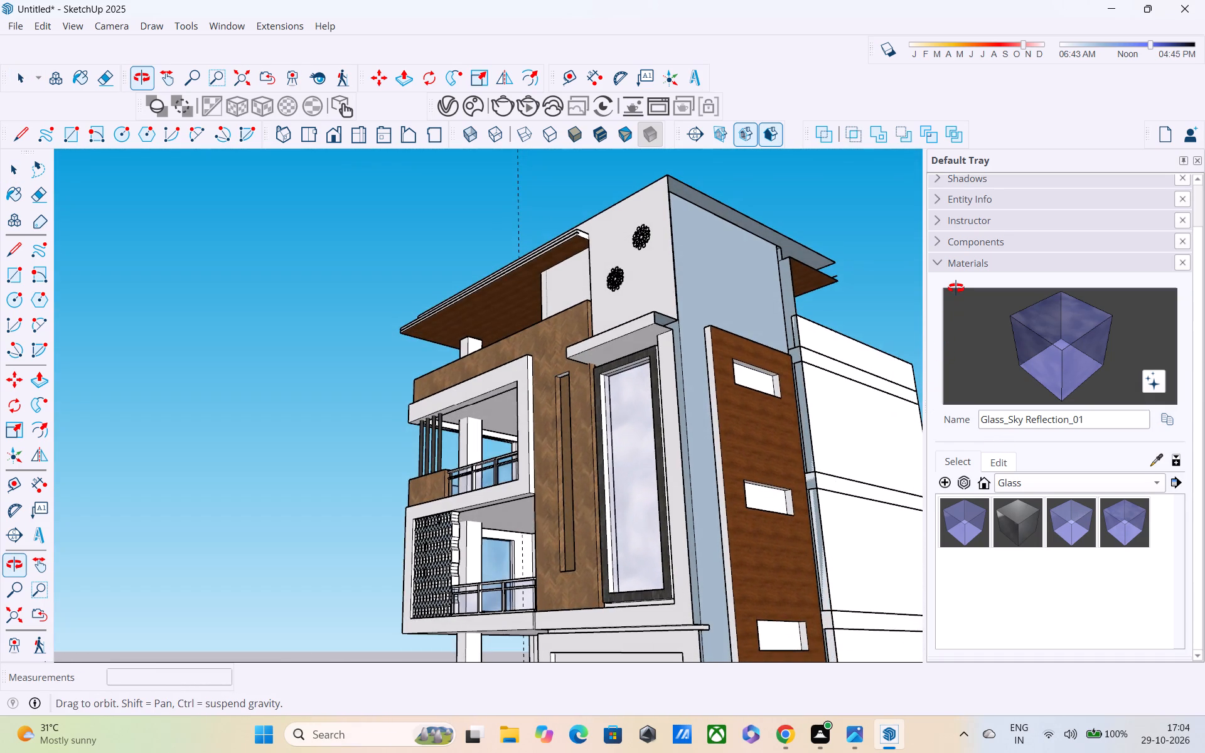
Draw a rectangle about 1' 11 13/16" by 25' 1 5/16" closing the top roof slab's open side edge.
middle_drag(956, 288, 728, 290)
middle_drag(413, 351, 426, 408)
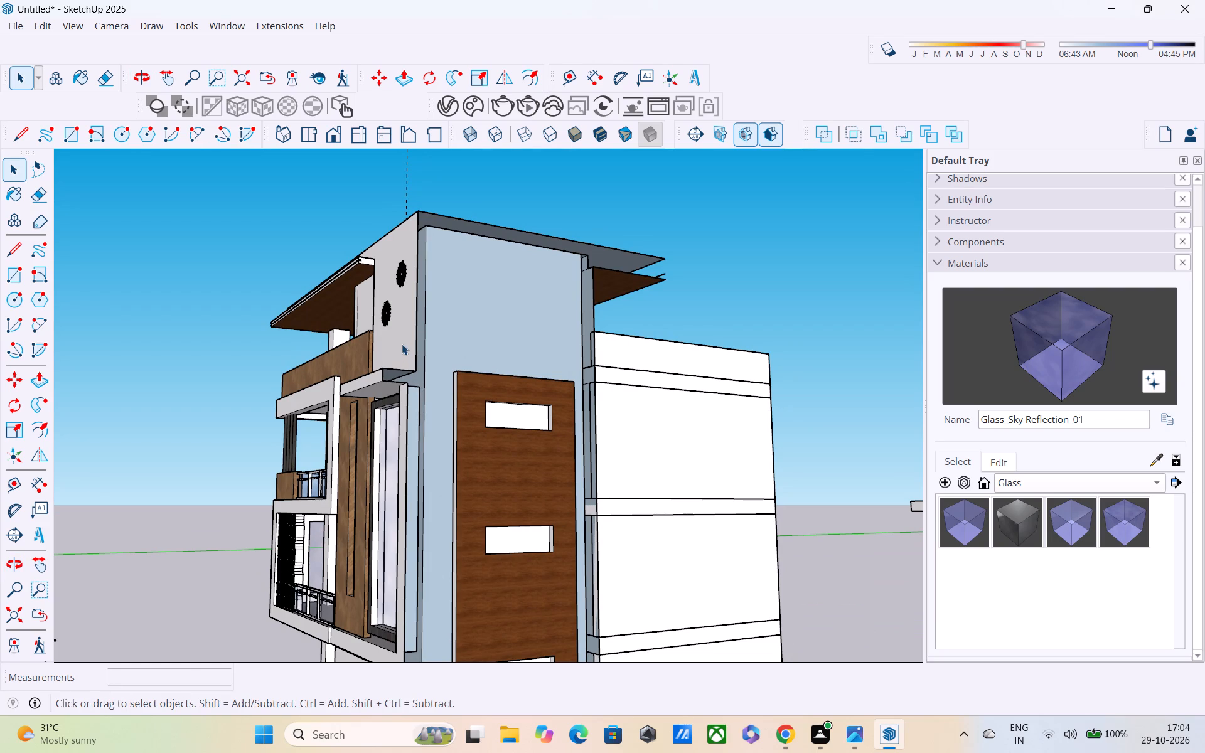
key(r)
click(415, 216)
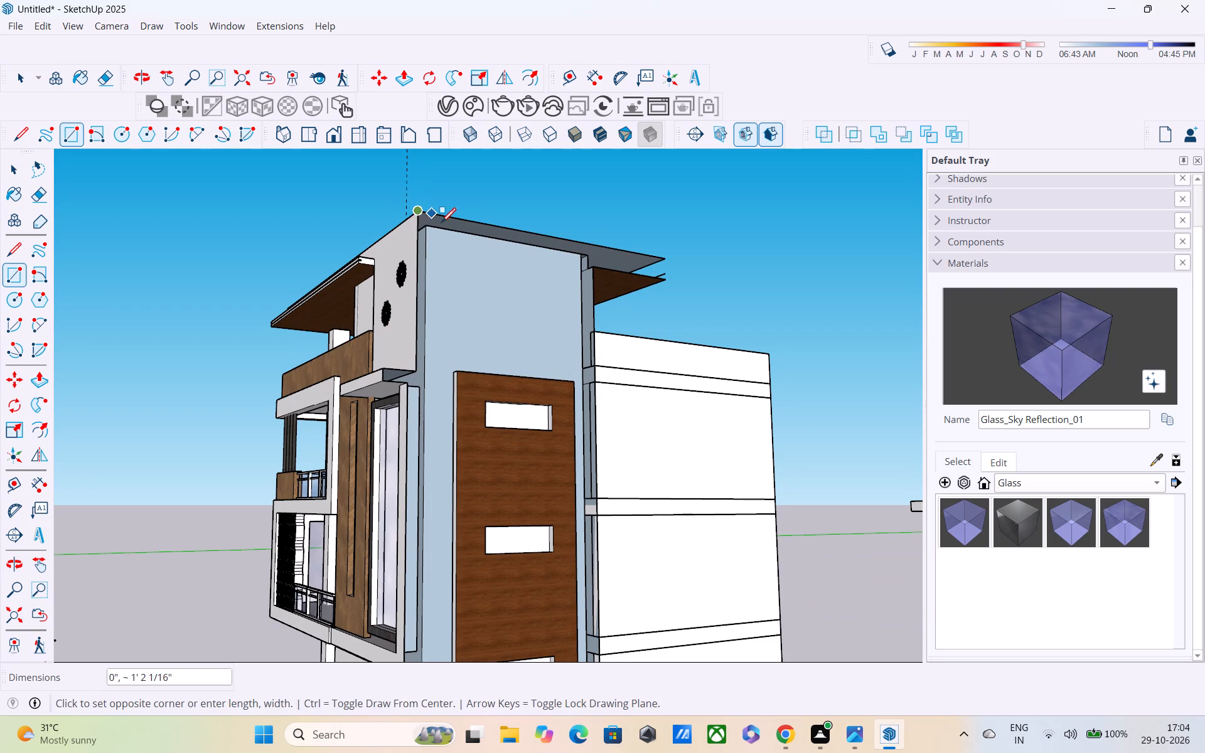
click(667, 279)
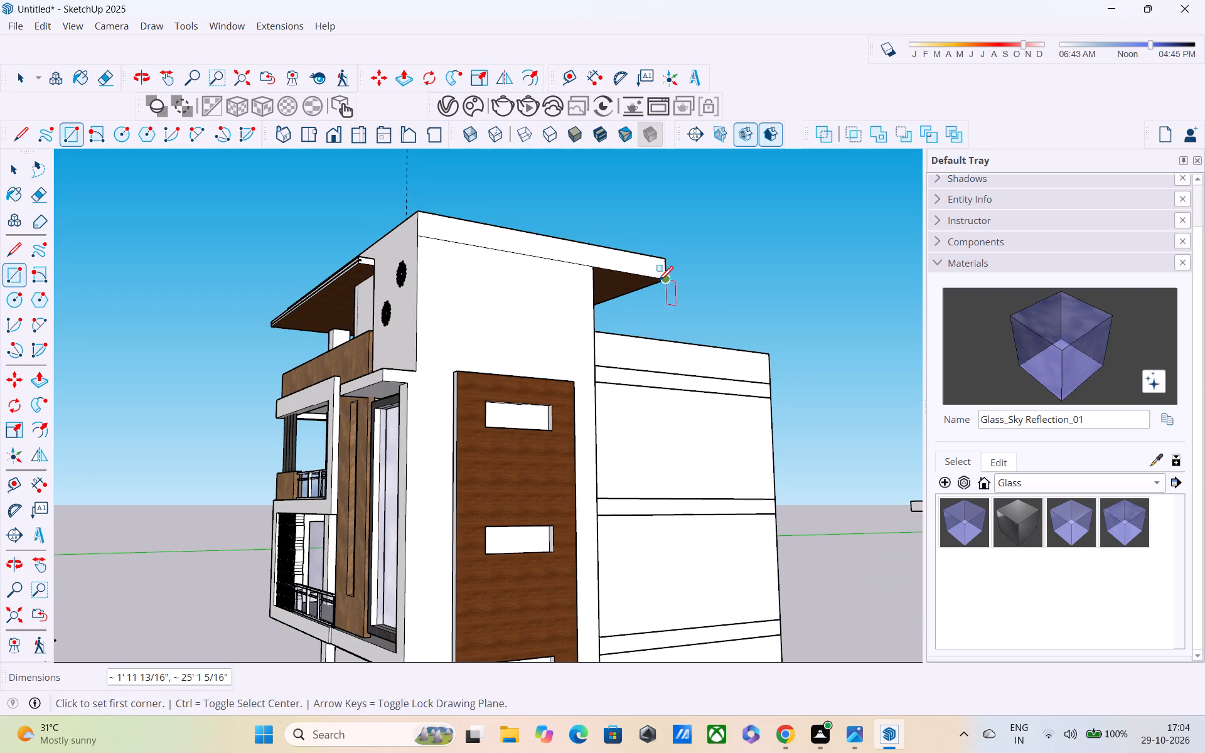
middle_drag(641, 287, 535, 405)
key(b)
scroll(712, 274, down, 4)
key(space)
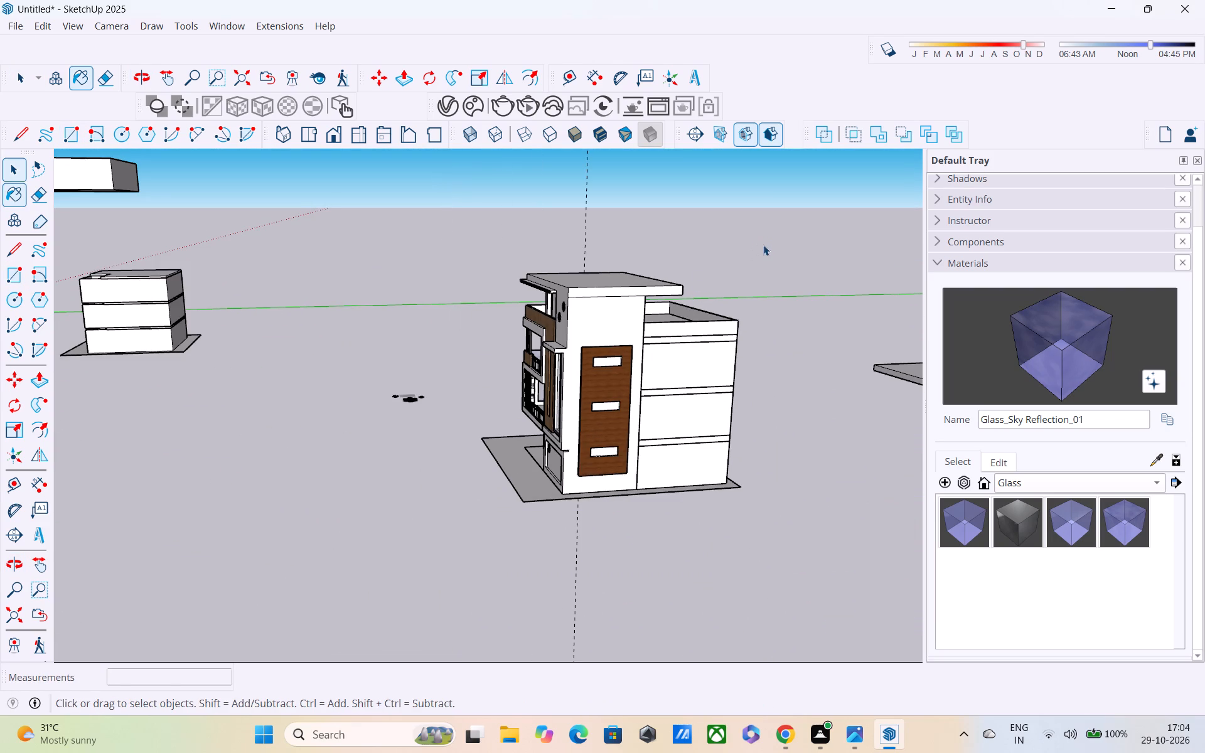
click(766, 239)
Erase the seam line between the new roof-edge face and the side wall below it.
middle_drag(426, 360, 329, 371)
scroll(505, 340, up, 3)
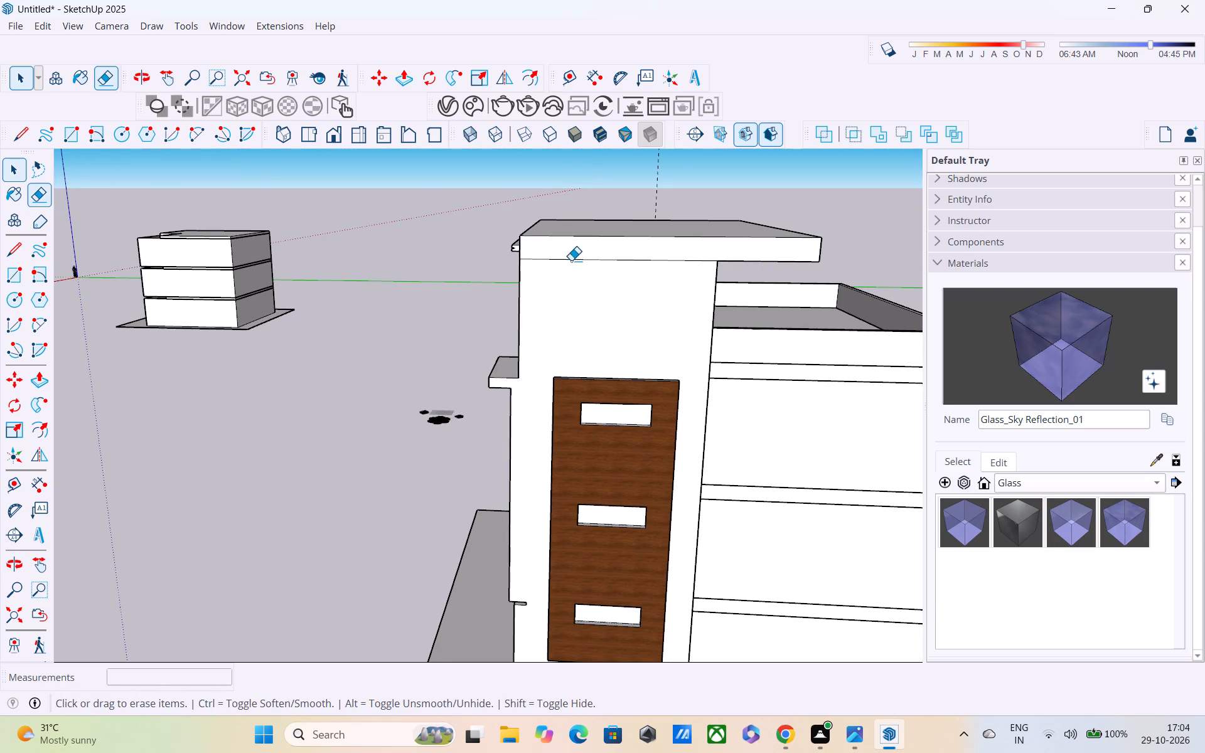
key(e)
drag(575, 254, 572, 270)
scroll(571, 270, down, 3)
middle_drag(571, 270, 566, 294)
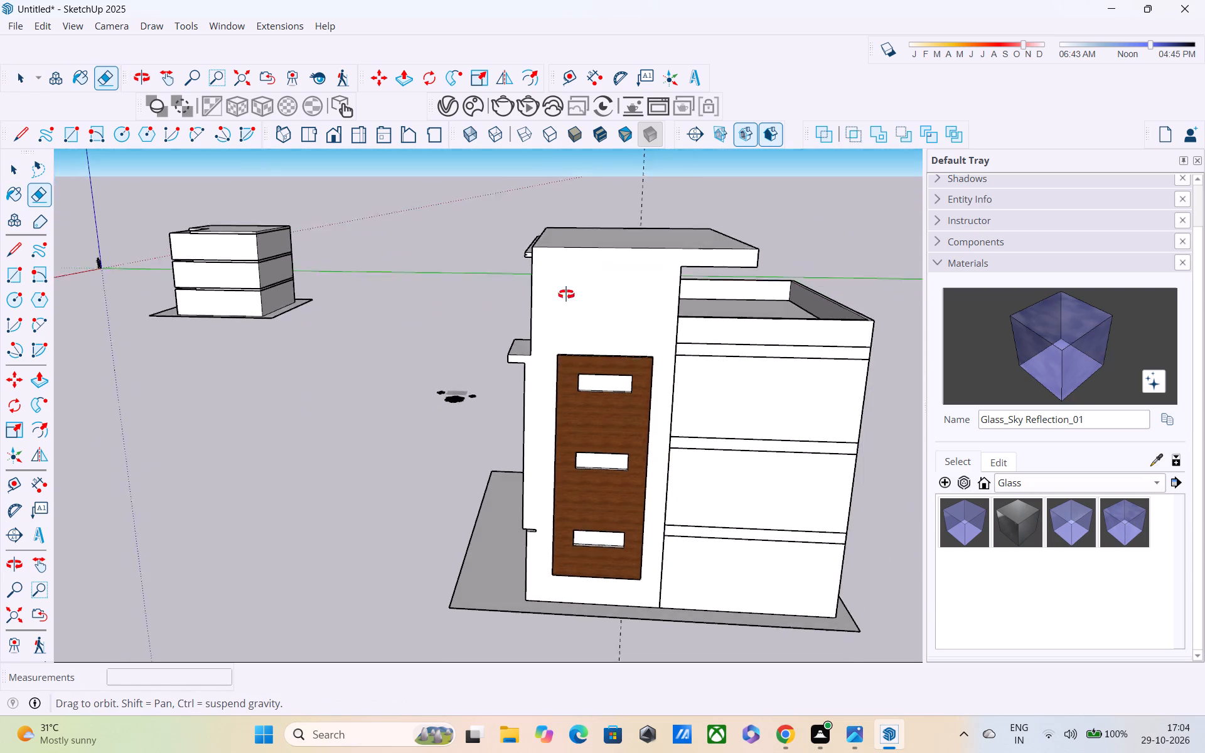
Examine the building's side, rear and front facade from several angles with the roof edge closed.
middle_drag(566, 294, 255, 275)
scroll(673, 291, up, 3)
middle_drag(559, 288, 513, 370)
scroll(521, 355, down, 1)
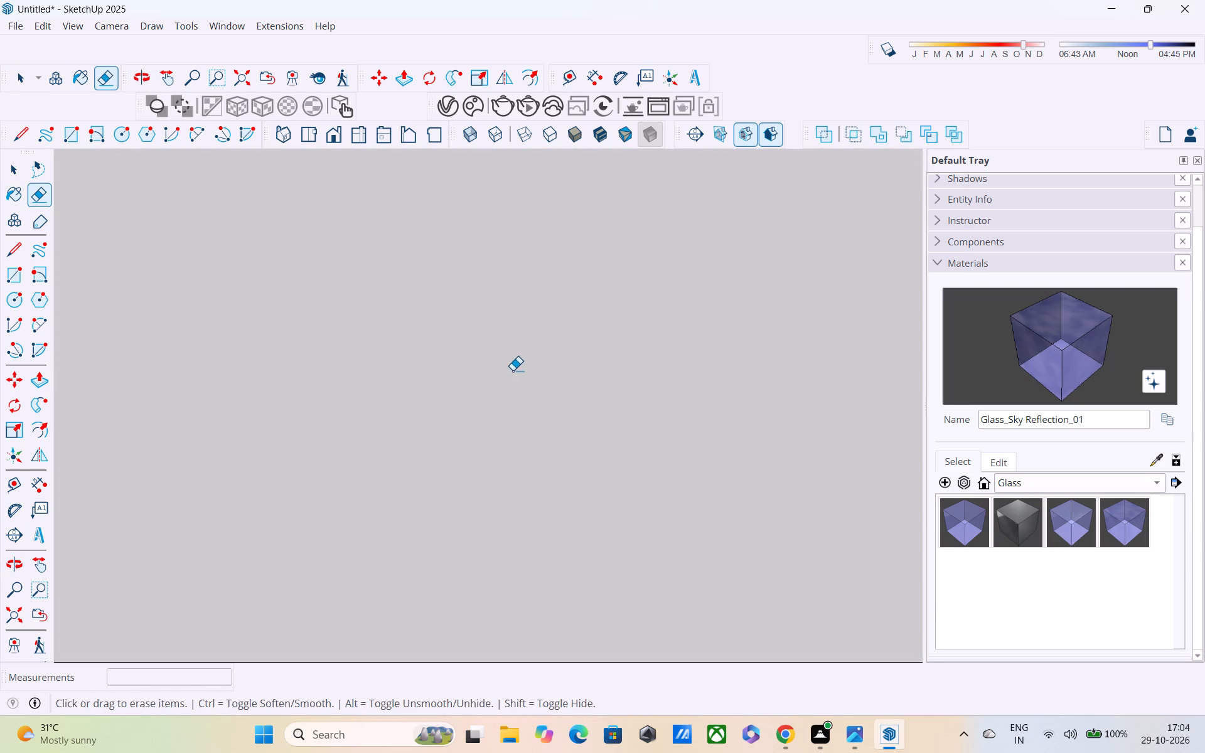
scroll(511, 370, down, 5)
click(16, 619)
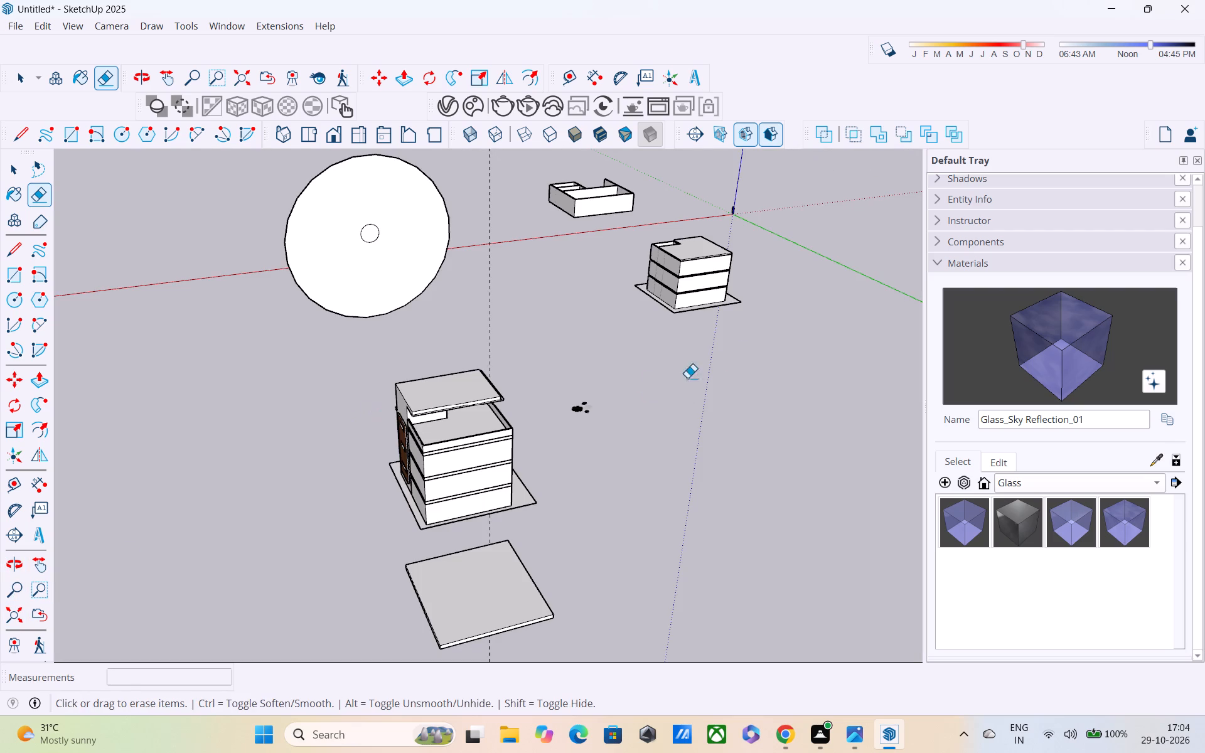
middle_drag(345, 376, 848, 270)
middle_drag(579, 460, 713, 416)
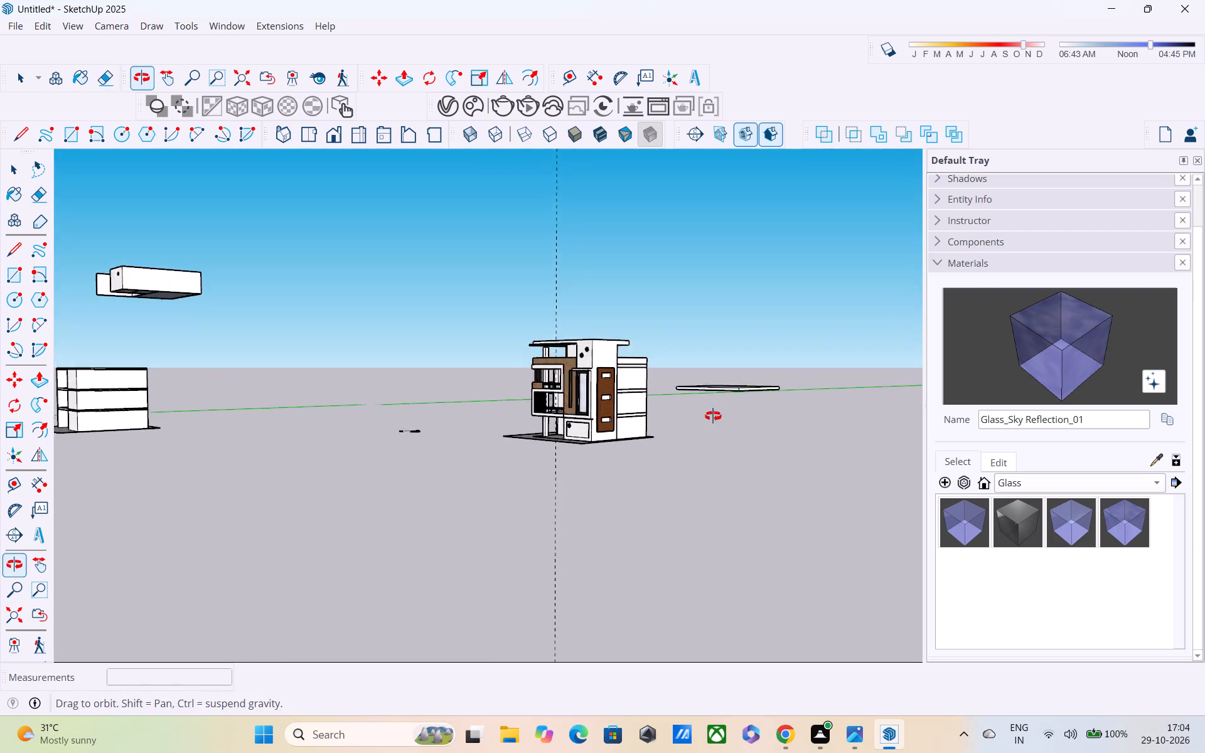
middle_drag(713, 416, 714, 415)
scroll(547, 401, up, 7)
middle_drag(607, 351, 732, 356)
scroll(718, 359, up, 1)
scroll(559, 368, up, 3)
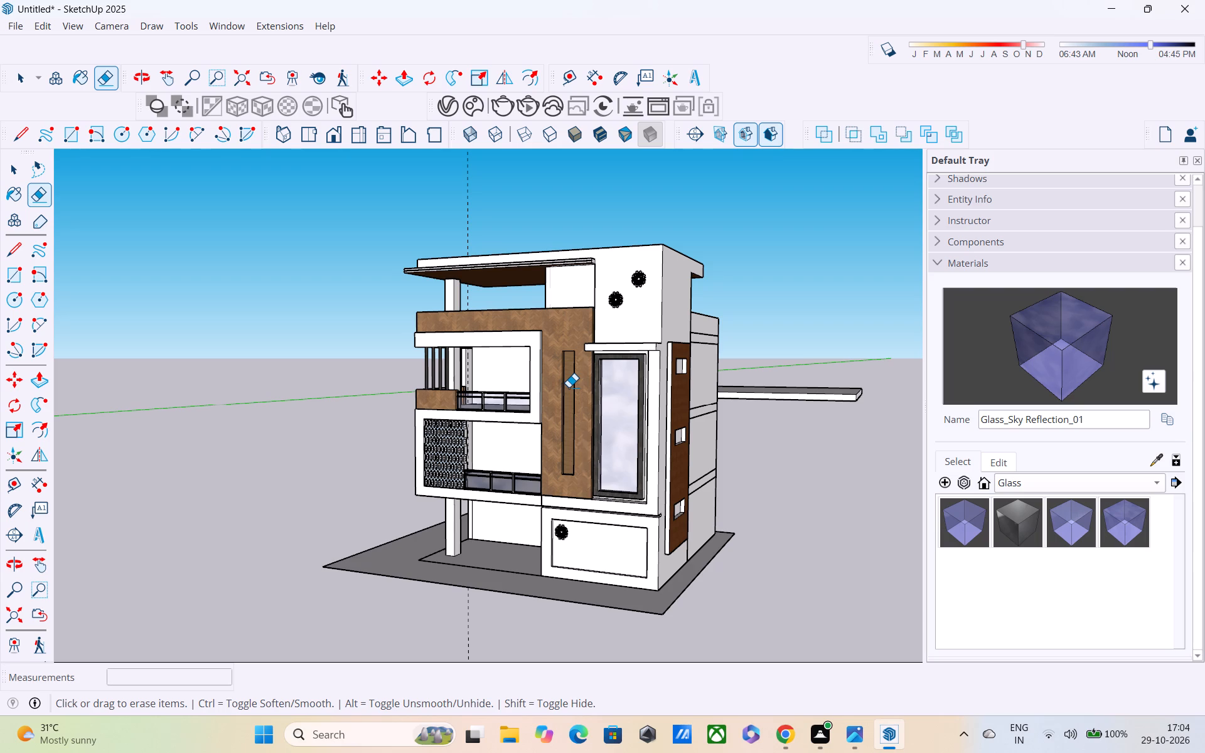
scroll(535, 407, down, 5)
middle_drag(532, 438, 589, 448)
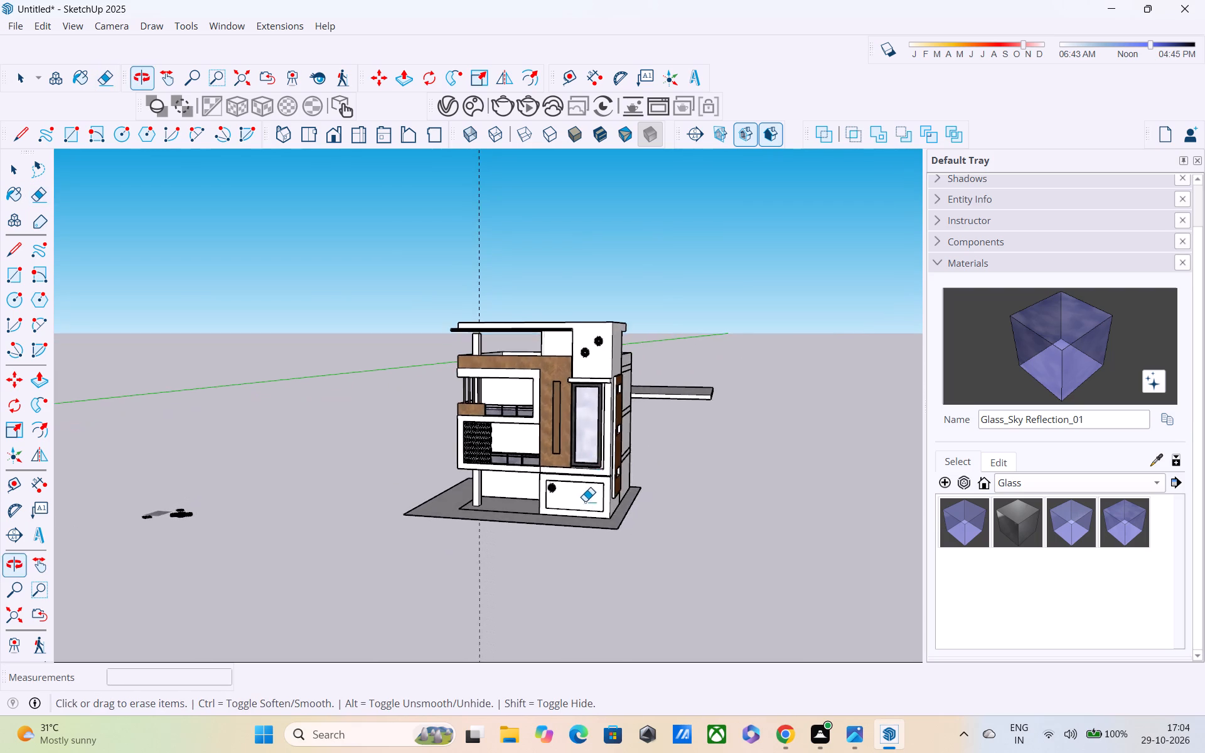
scroll(585, 503, up, 7)
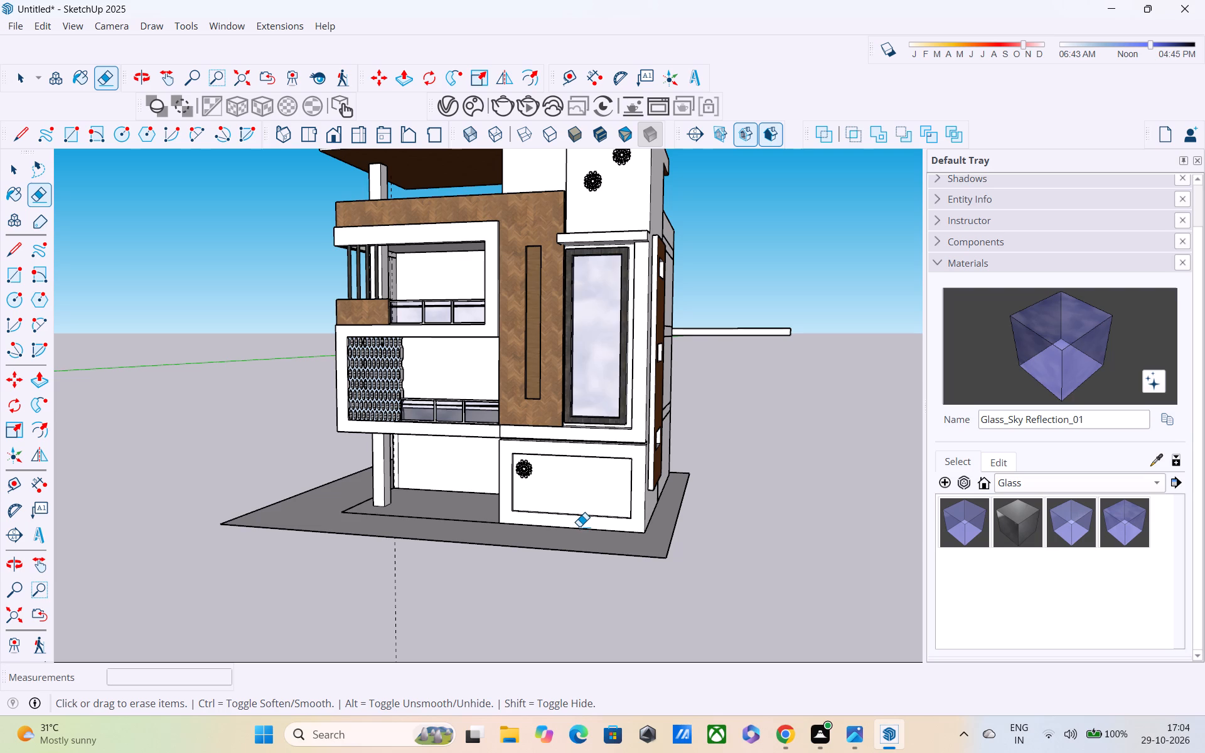
Draw a rectangle about 4' 2 5/8" by 6' 8" on the ground-floor recessed panel, from its top edge to the lower outer corner.
key(space)
text(L)
scroll(638, 474, up, 2)
middle_drag(620, 465, 634, 378)
scroll(582, 449, up, 11)
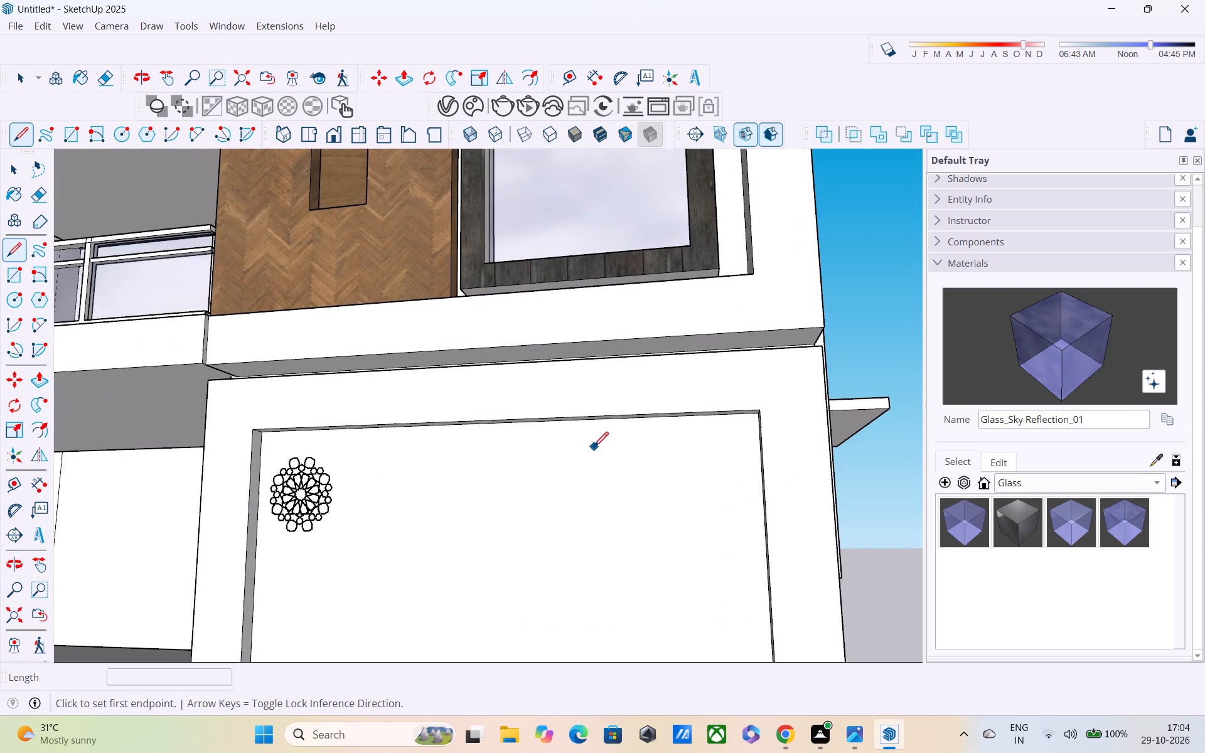
scroll(594, 448, up, 1)
middle_drag(594, 447, 599, 418)
key(r)
scroll(601, 417, up, 4)
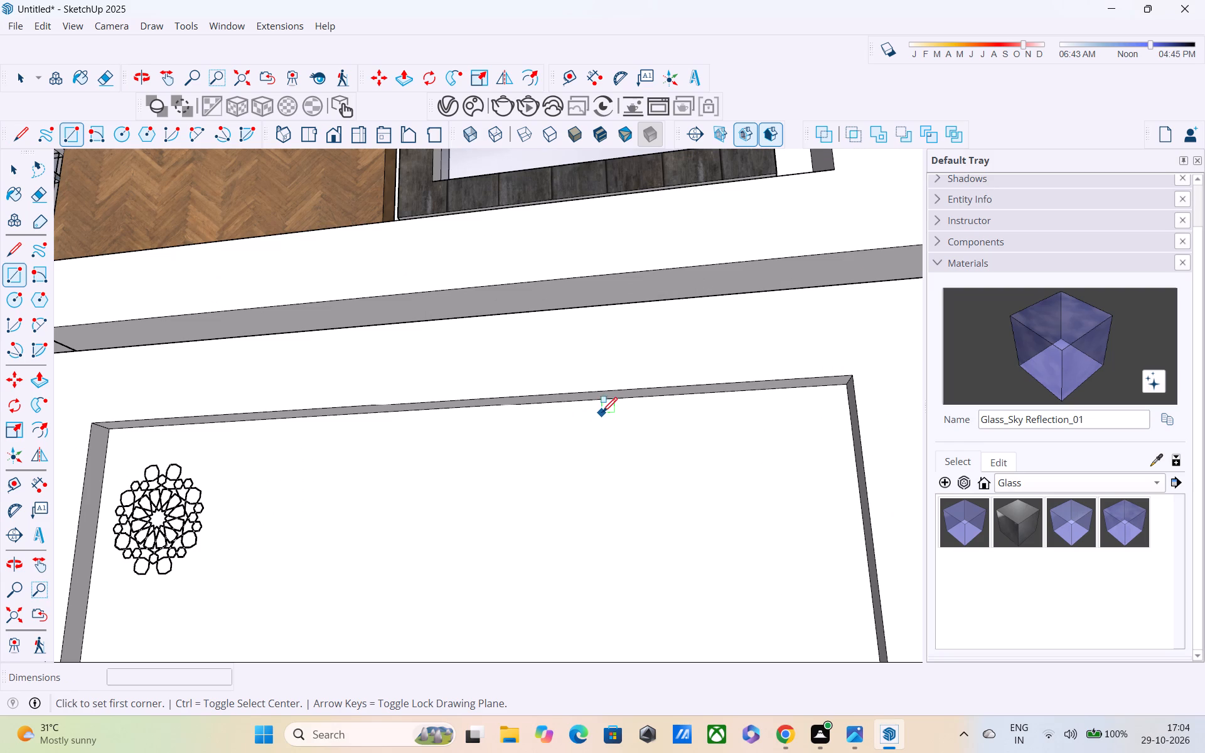
click(583, 405)
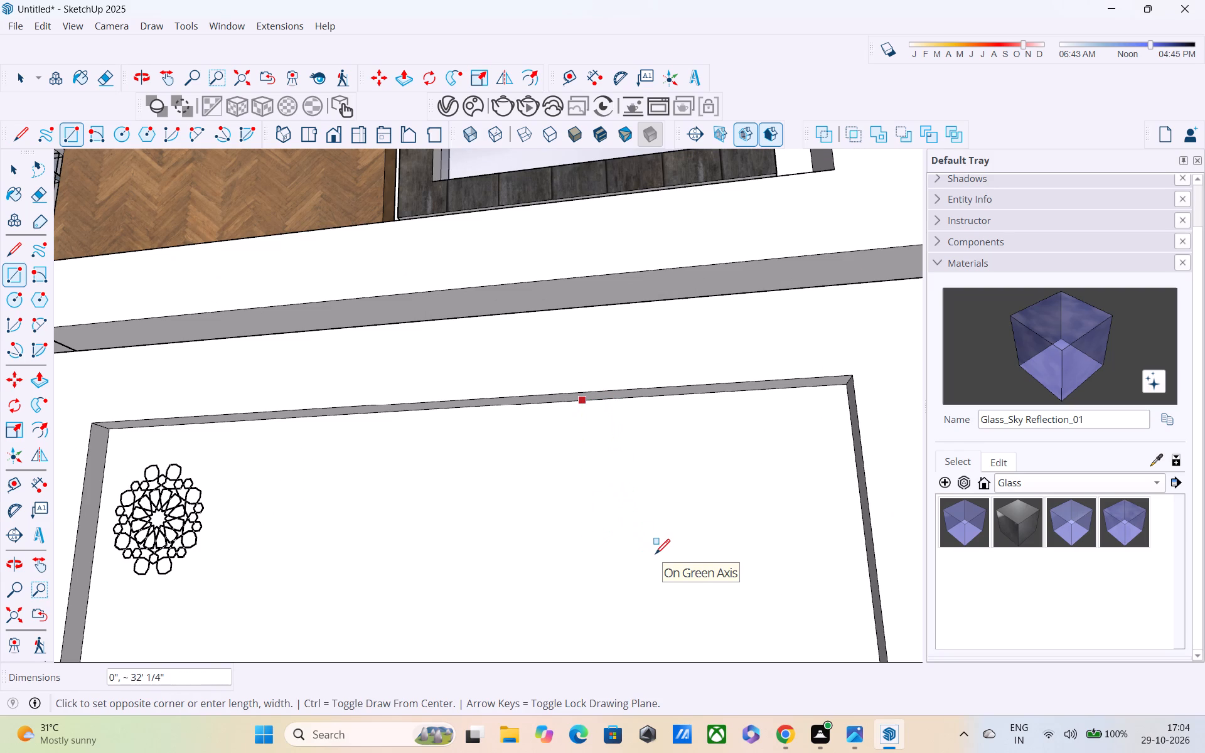
shift+middle_drag(655, 555, 513, 510)
middle_drag(611, 580, 567, 414)
shift+middle_drag(665, 460, 634, 395)
middle_drag(648, 529, 809, 658)
scroll(689, 582, up, 2)
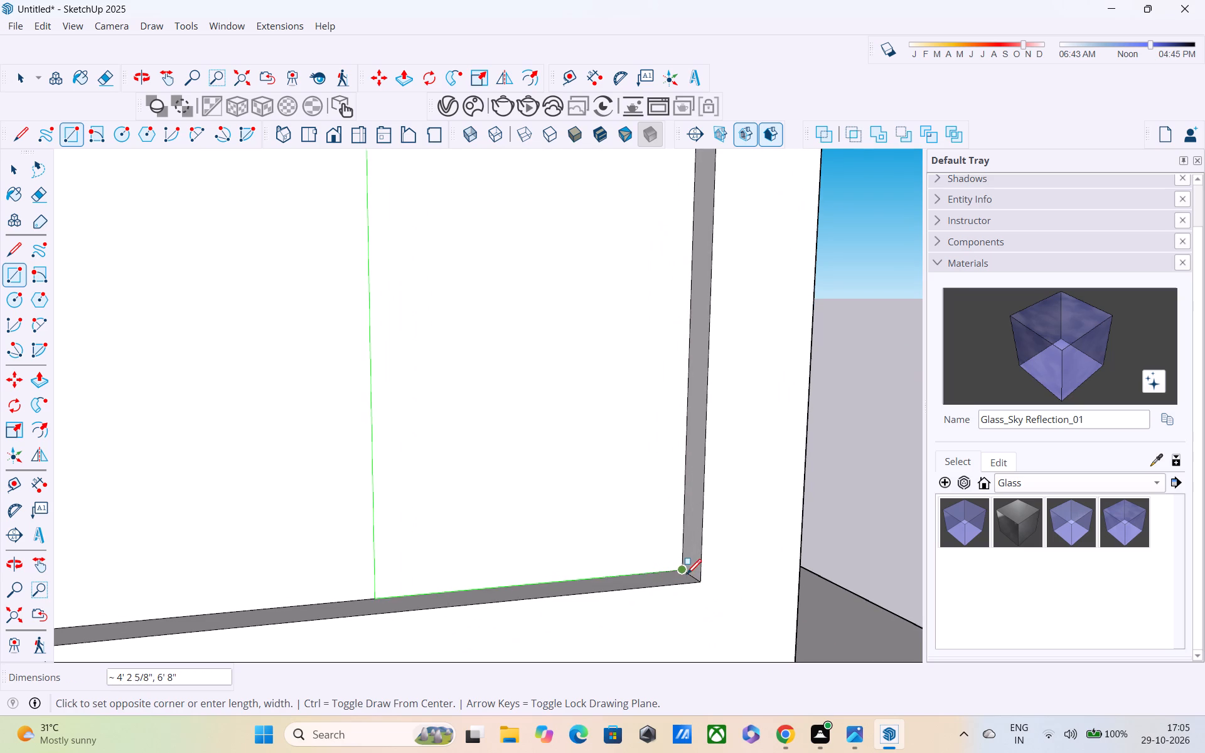
click(683, 574)
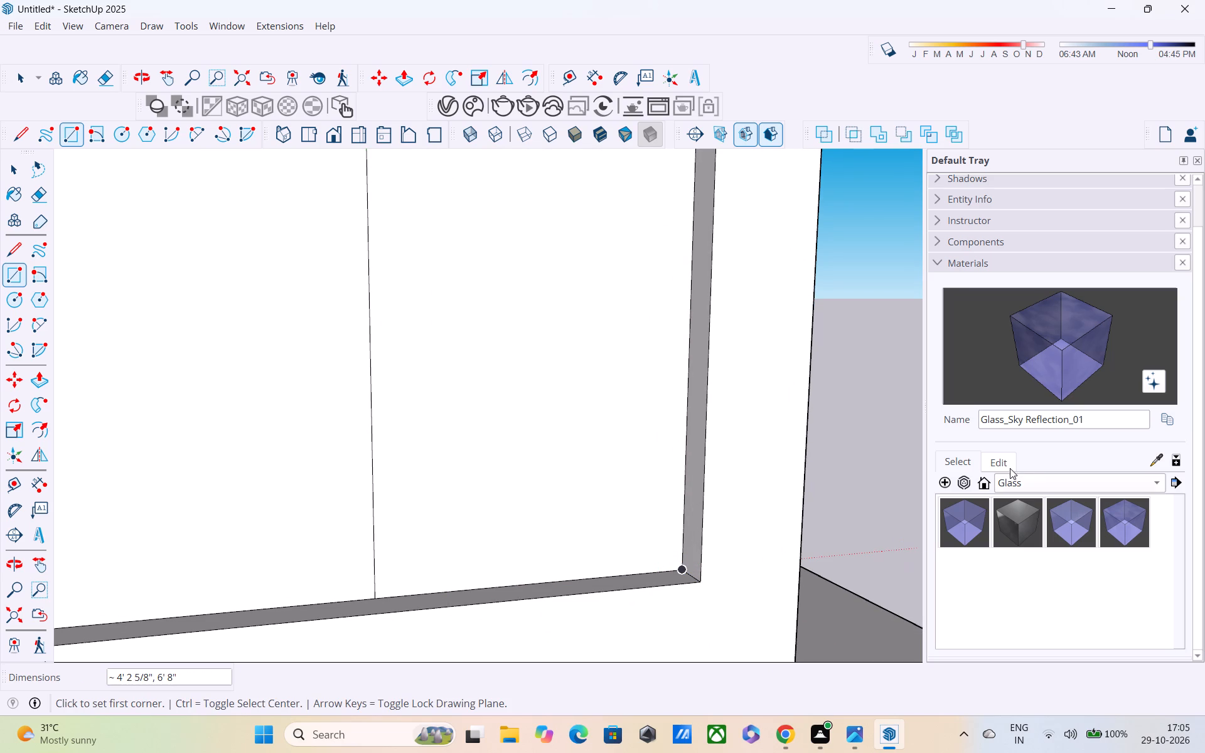
Paint the new rectangle on the ground-floor recessed panel with Wood_Veneer_15_1K1 from the Wood materials.
click(1012, 478)
click(1014, 612)
click(1020, 571)
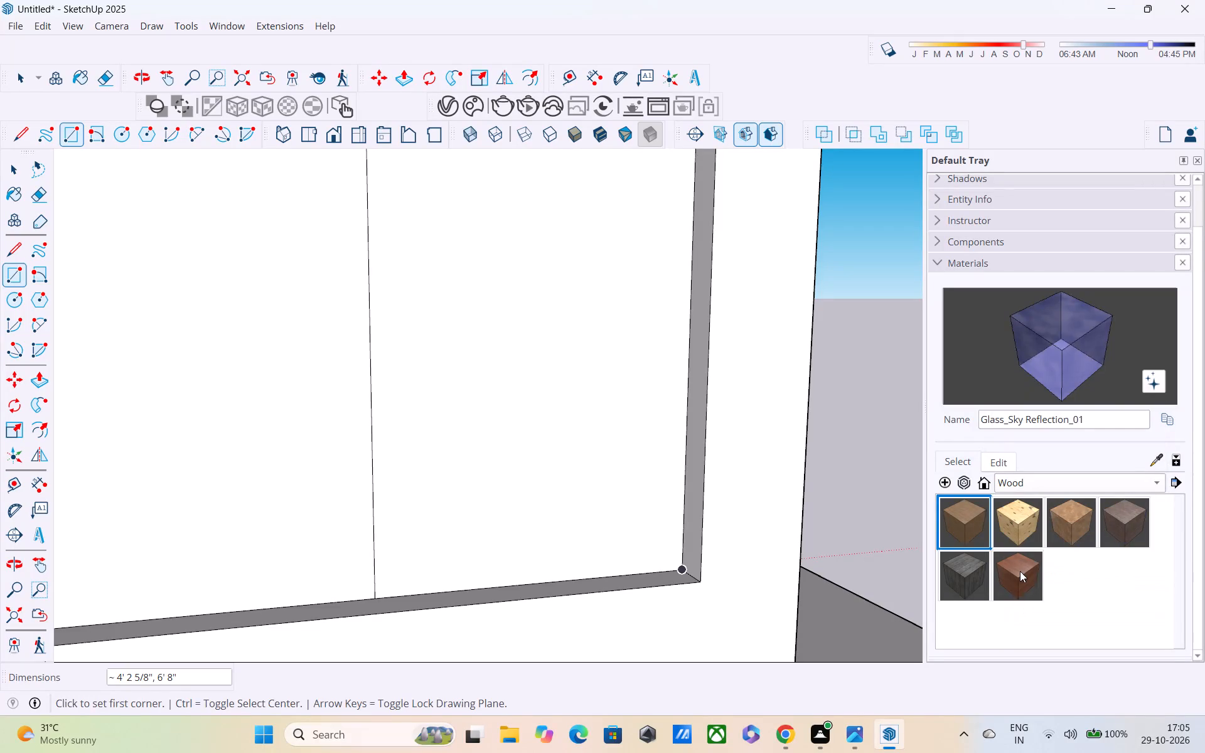
click(452, 389)
scroll(491, 432, down, 8)
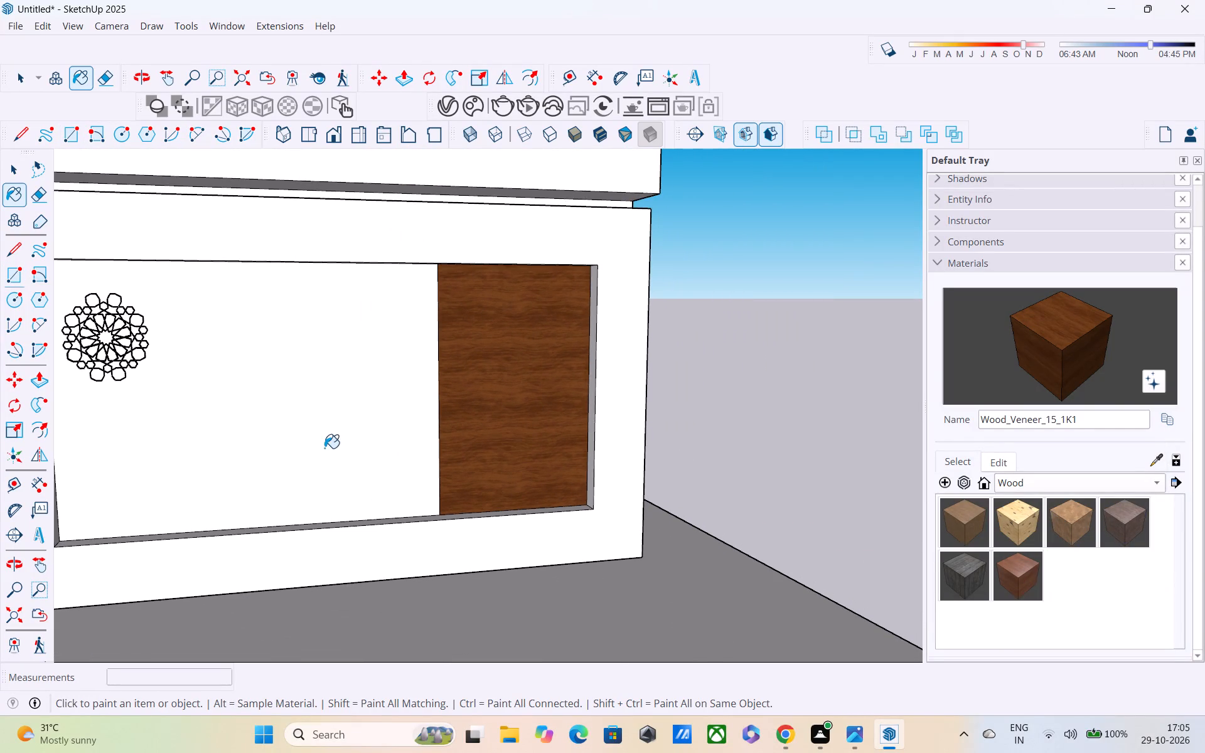
scroll(360, 444, down, 3)
middle_drag(362, 444, 327, 421)
key(space)
Examine the wood-painted ground-floor panel together with the rest of the front facade.
scroll(324, 419, down, 4)
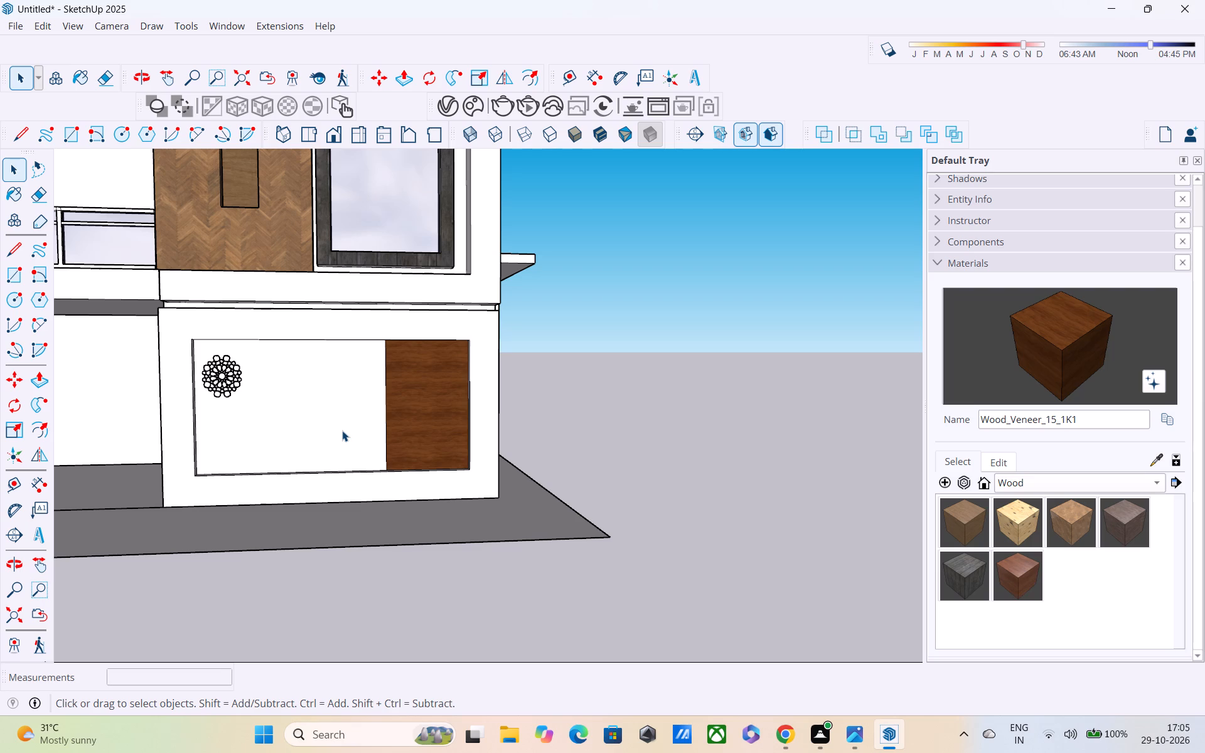
scroll(342, 430, down, 2)
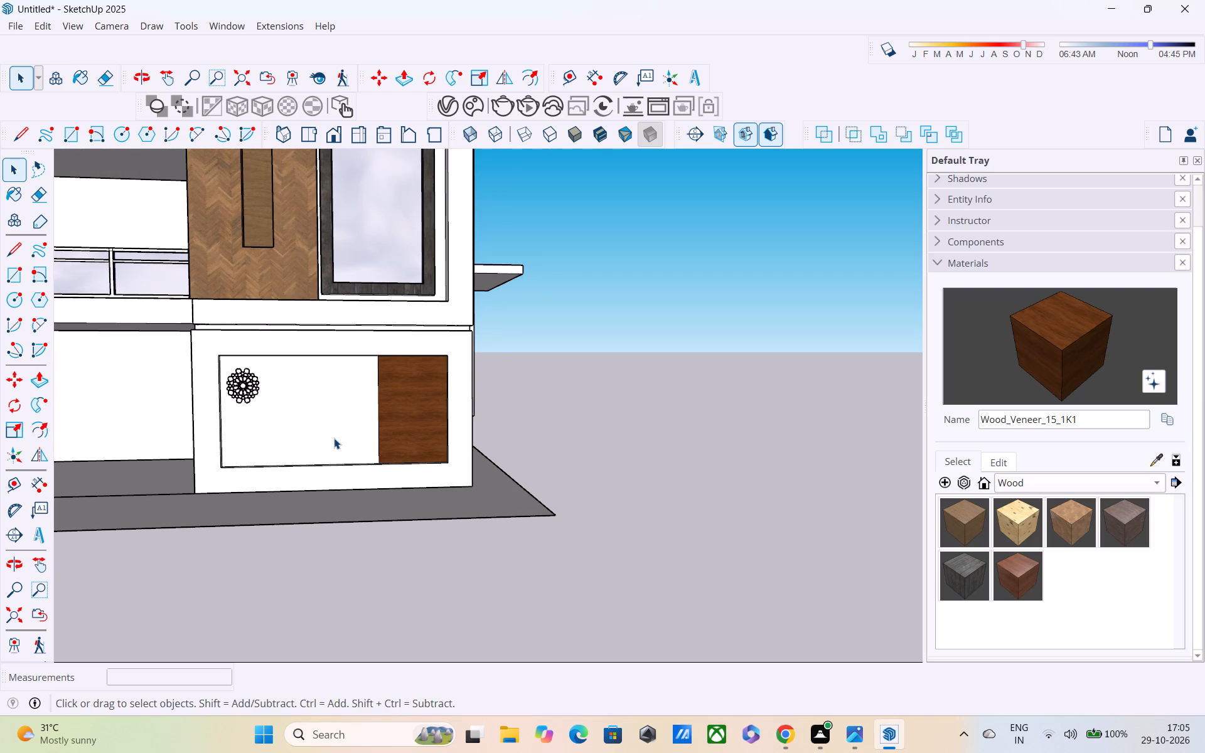
scroll(545, 462, down, 2)
middle_drag(473, 493, 398, 442)
scroll(472, 489, down, 1)
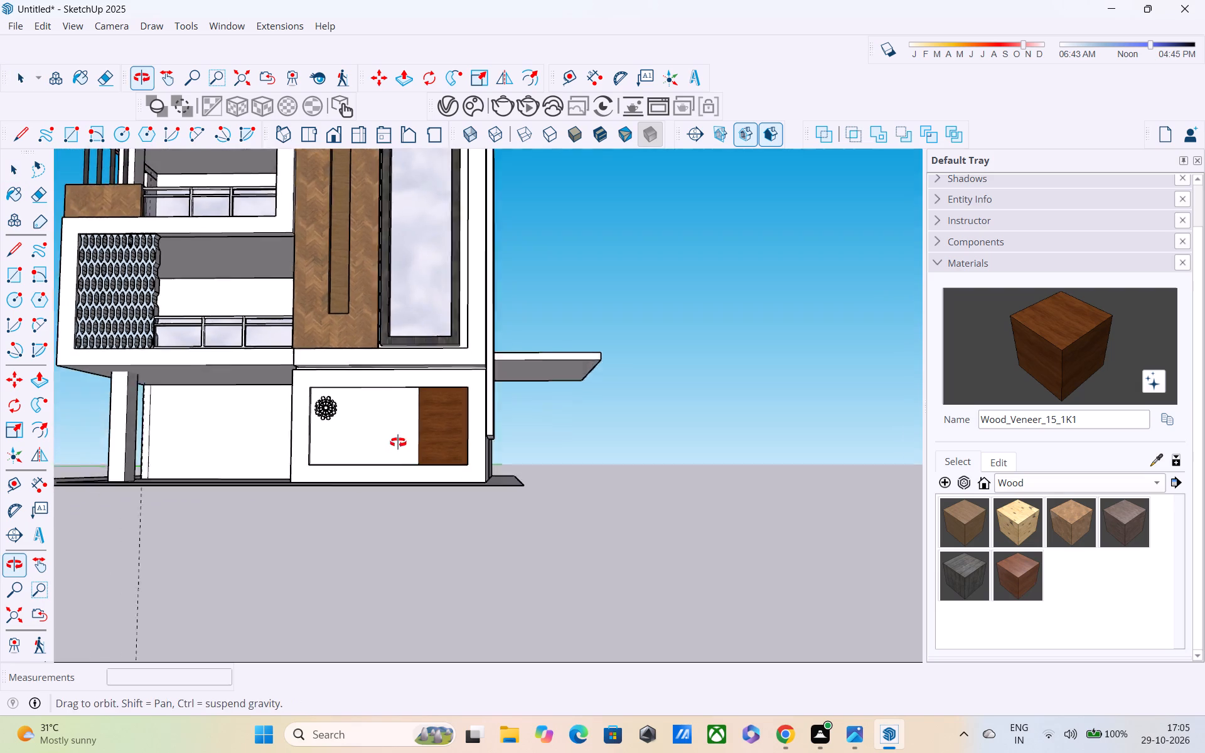
middle_drag(398, 442, 357, 434)
scroll(337, 449, down, 1)
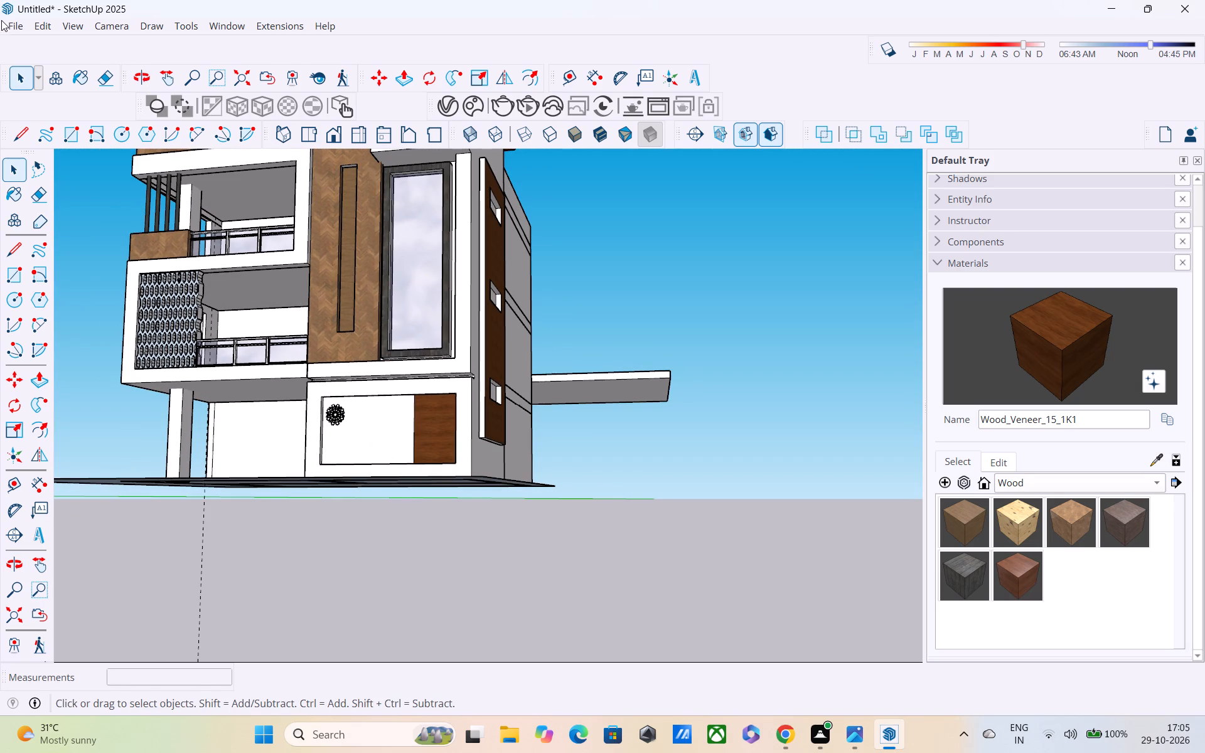
Import the mesh+designs model from Downloads and place it in the scene near the building.
click(8, 24)
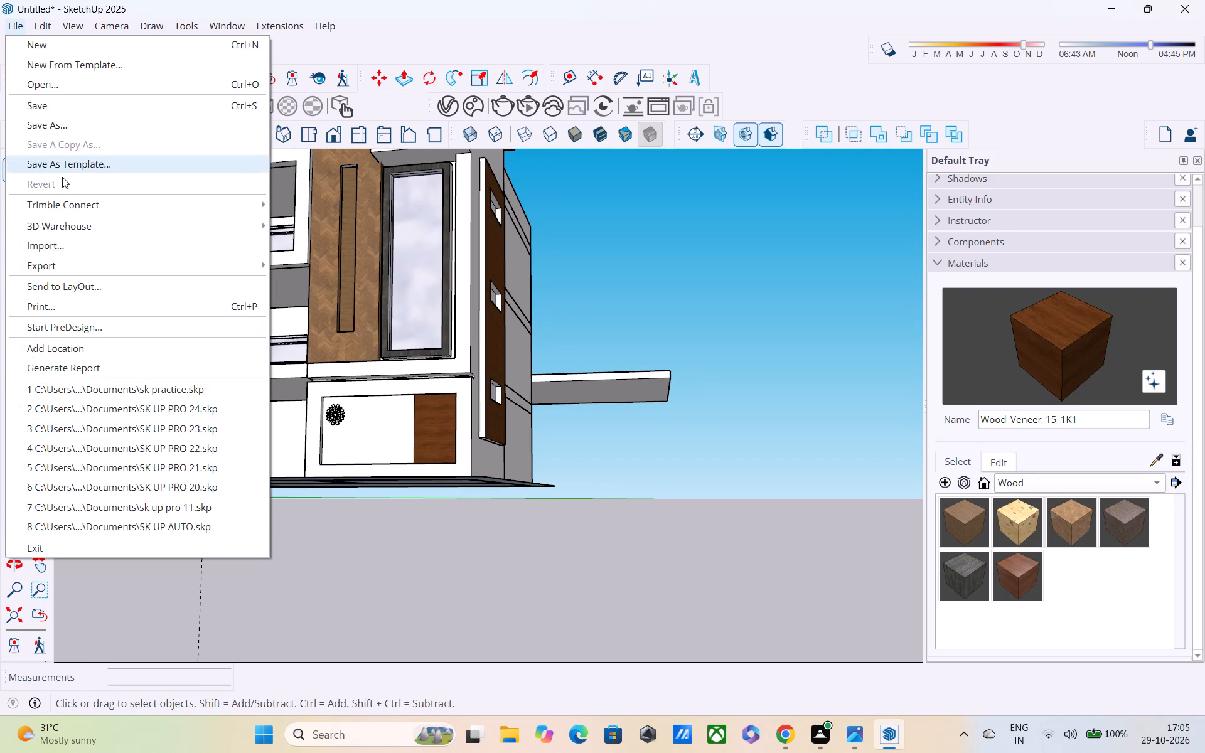
click(53, 243)
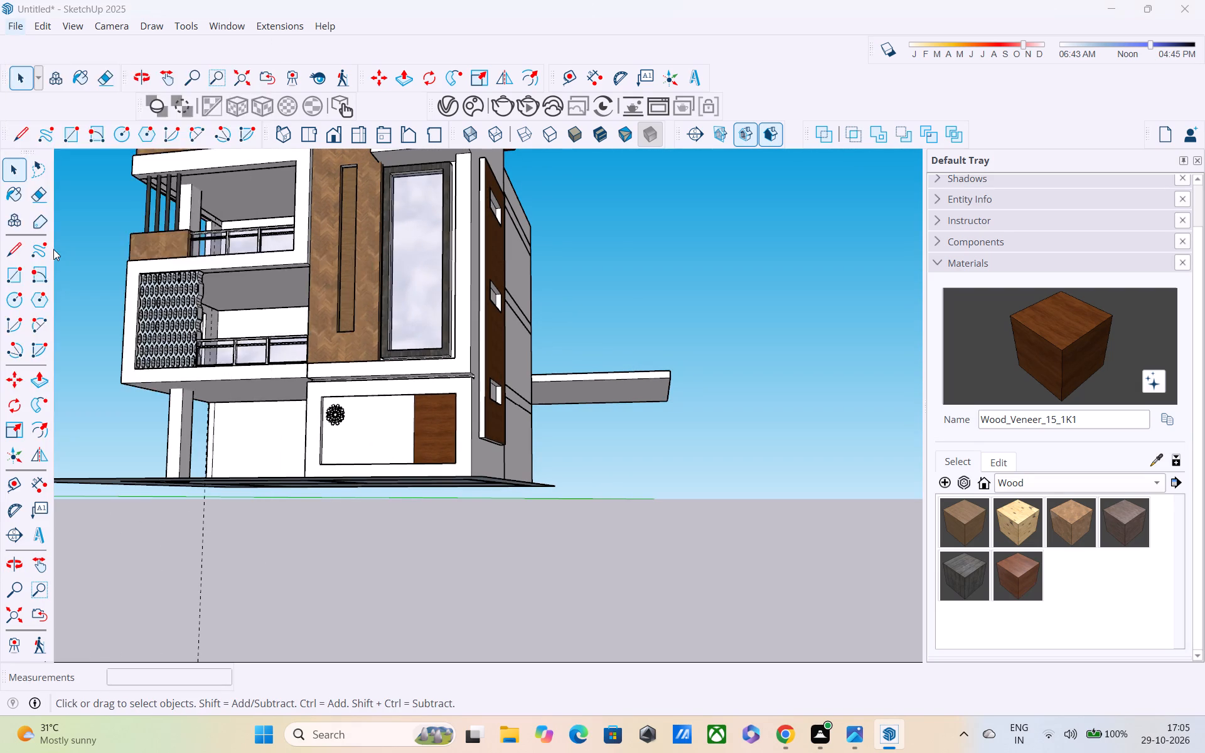
click(149, 229)
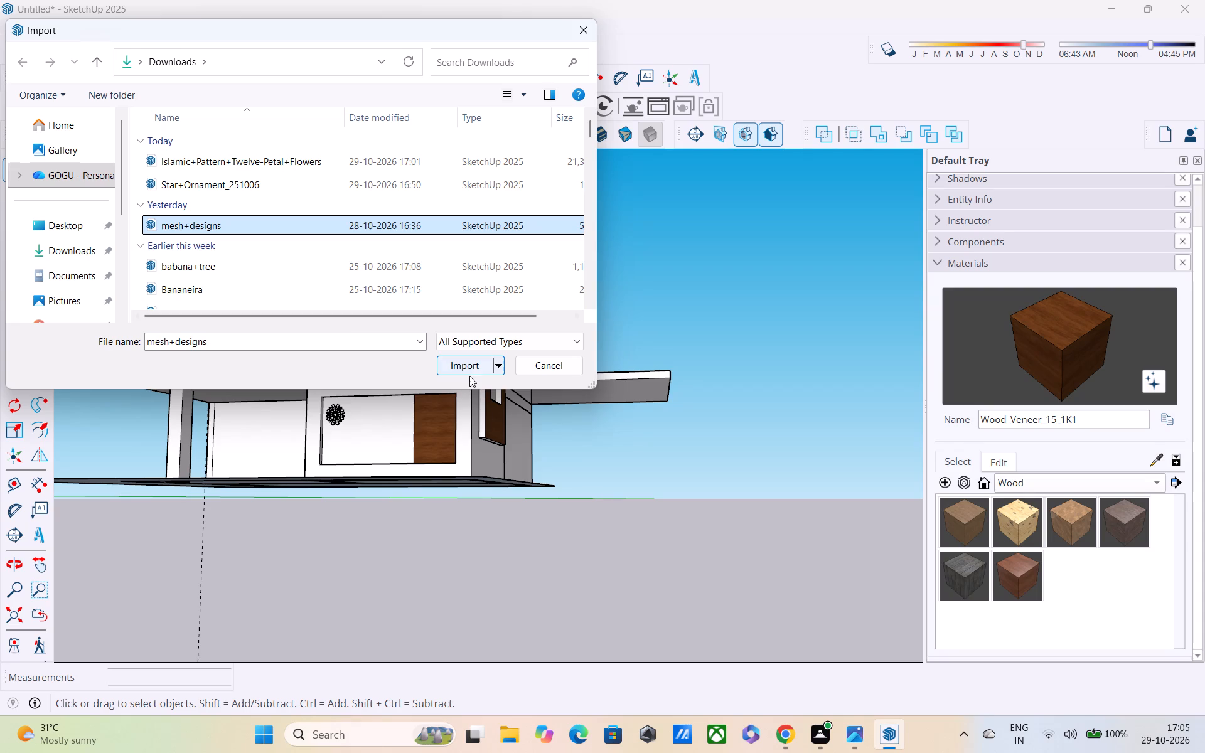
click(469, 361)
scroll(383, 479, down, 3)
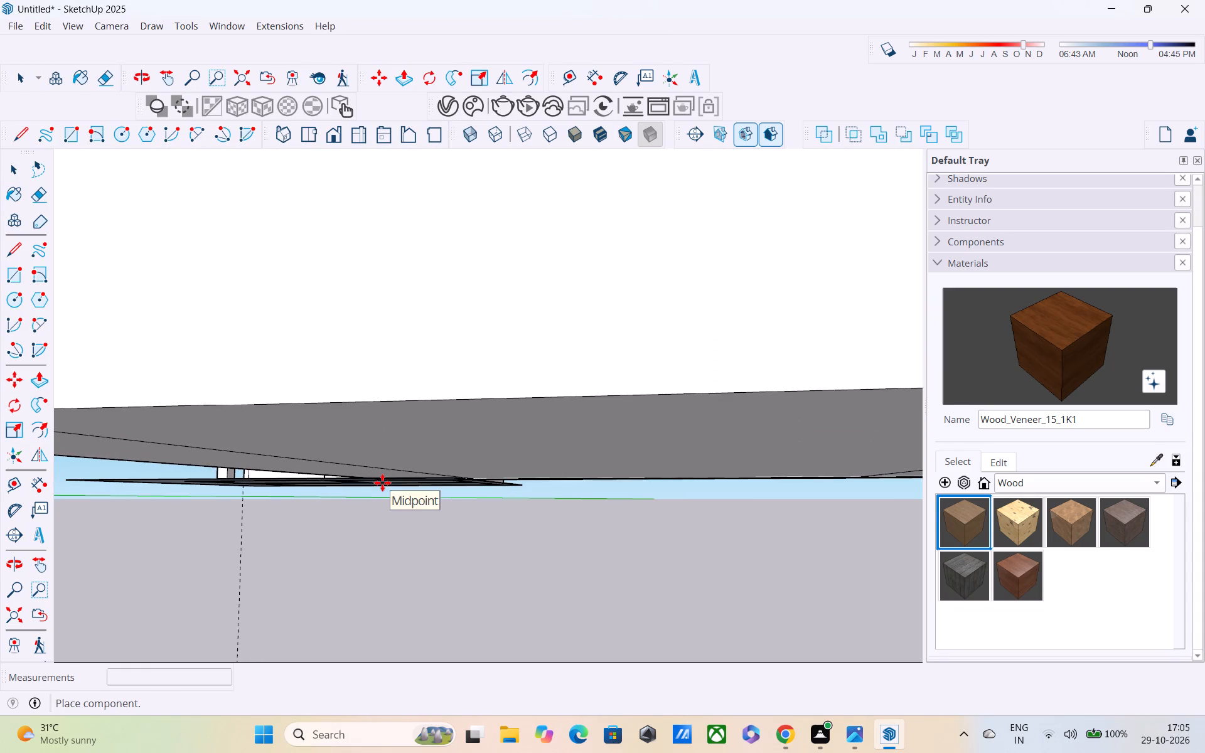
scroll(382, 483, down, 18)
scroll(409, 489, down, 7)
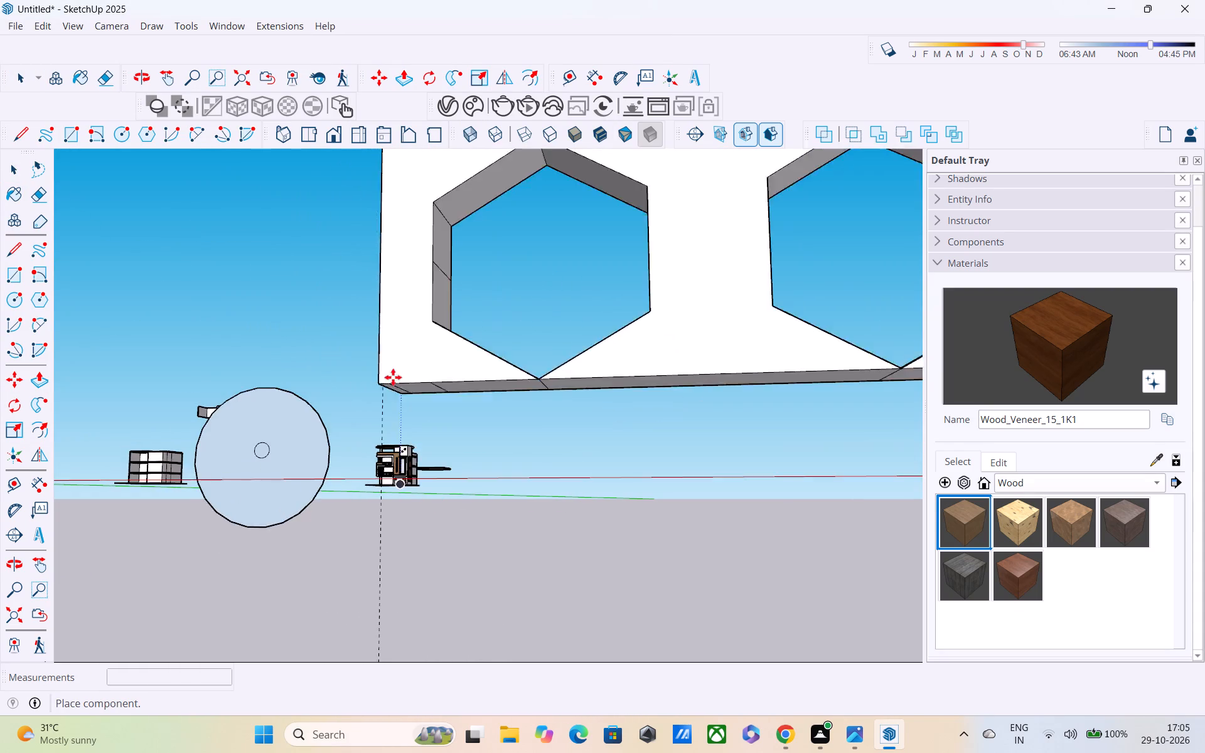
scroll(379, 394, down, 14)
scroll(367, 405, down, 19)
click(394, 387)
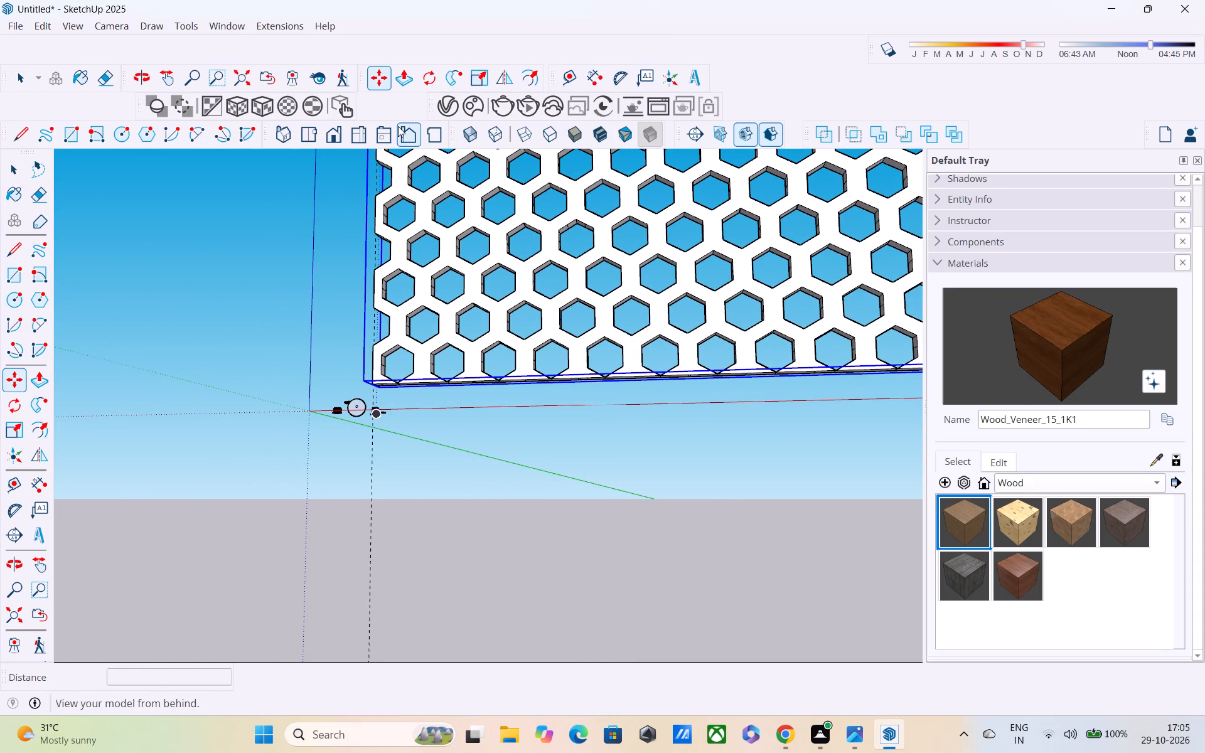
Scale the imported mesh panel set uniformly about its centre from its lower corner.
key(s)
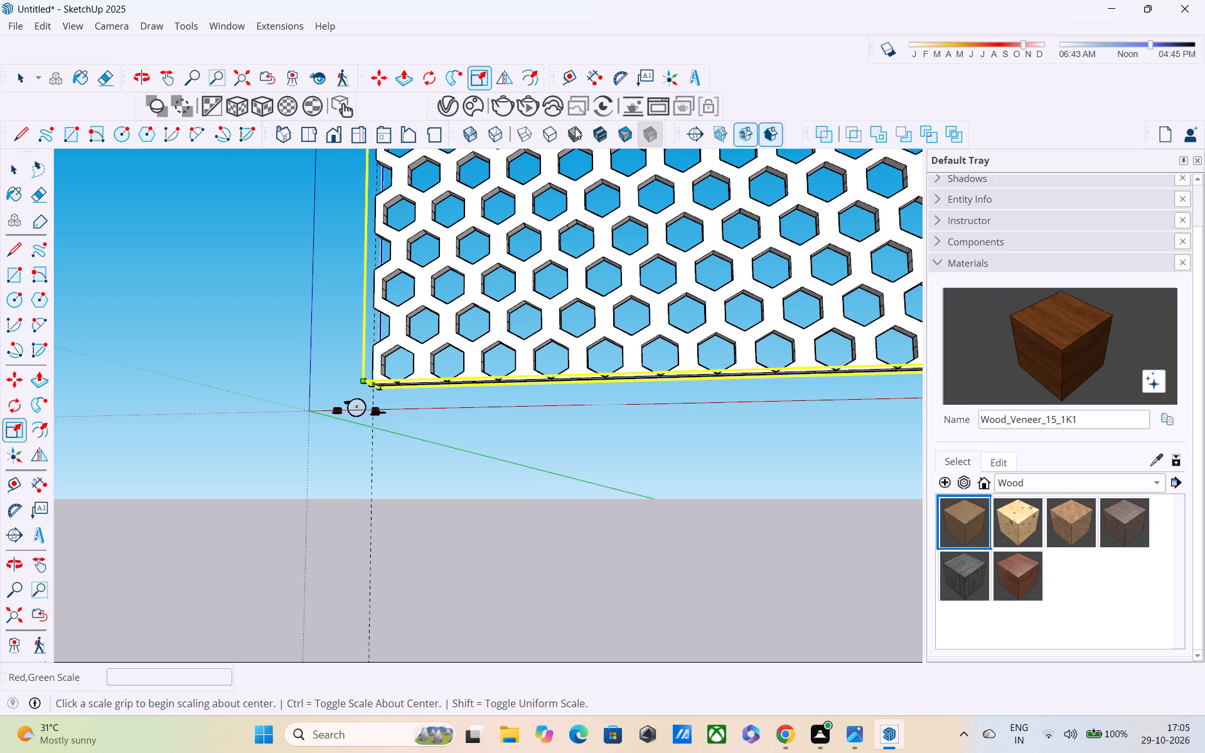
click(568, 200)
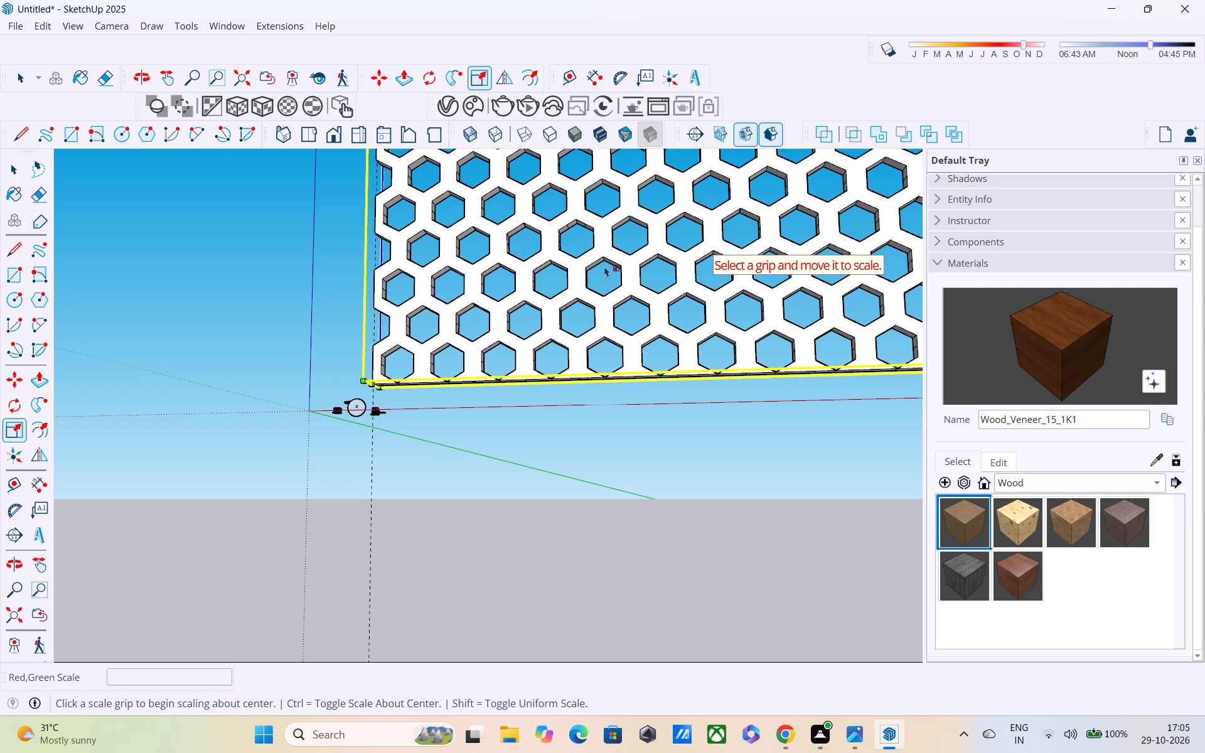
scroll(604, 266, down, 3)
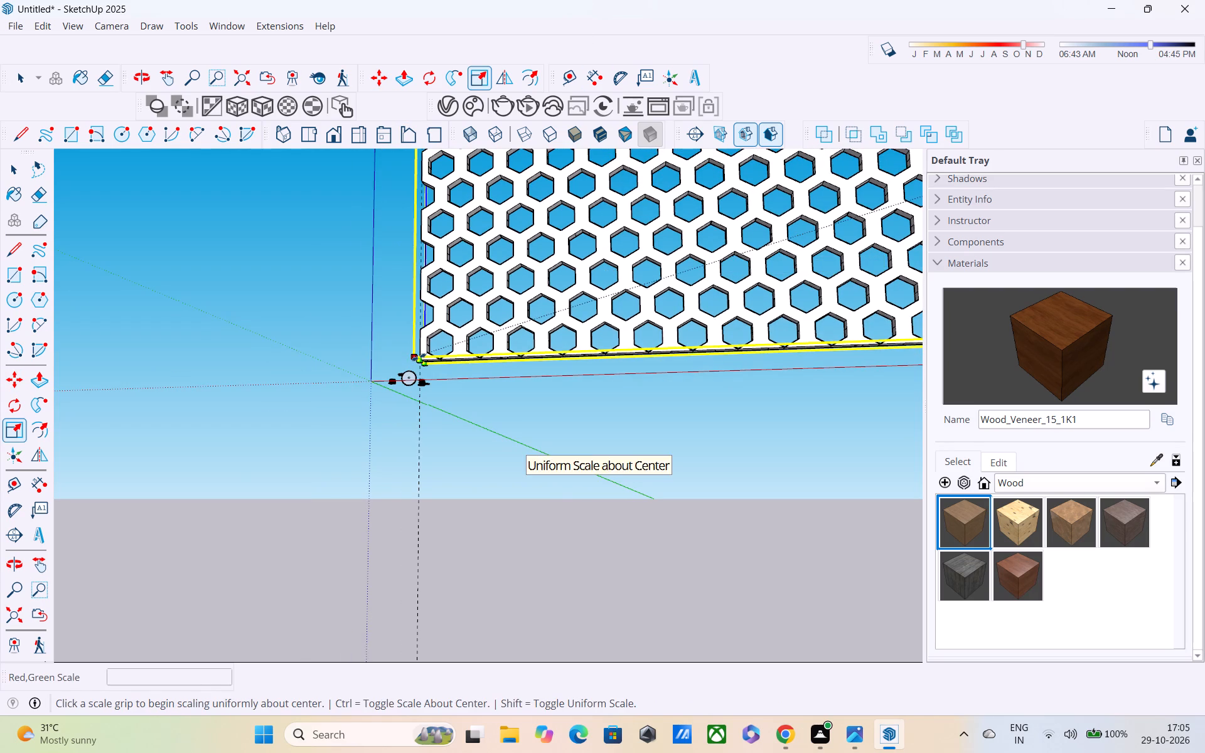
drag(417, 357, 381, 467)
scroll(394, 408, down, 7)
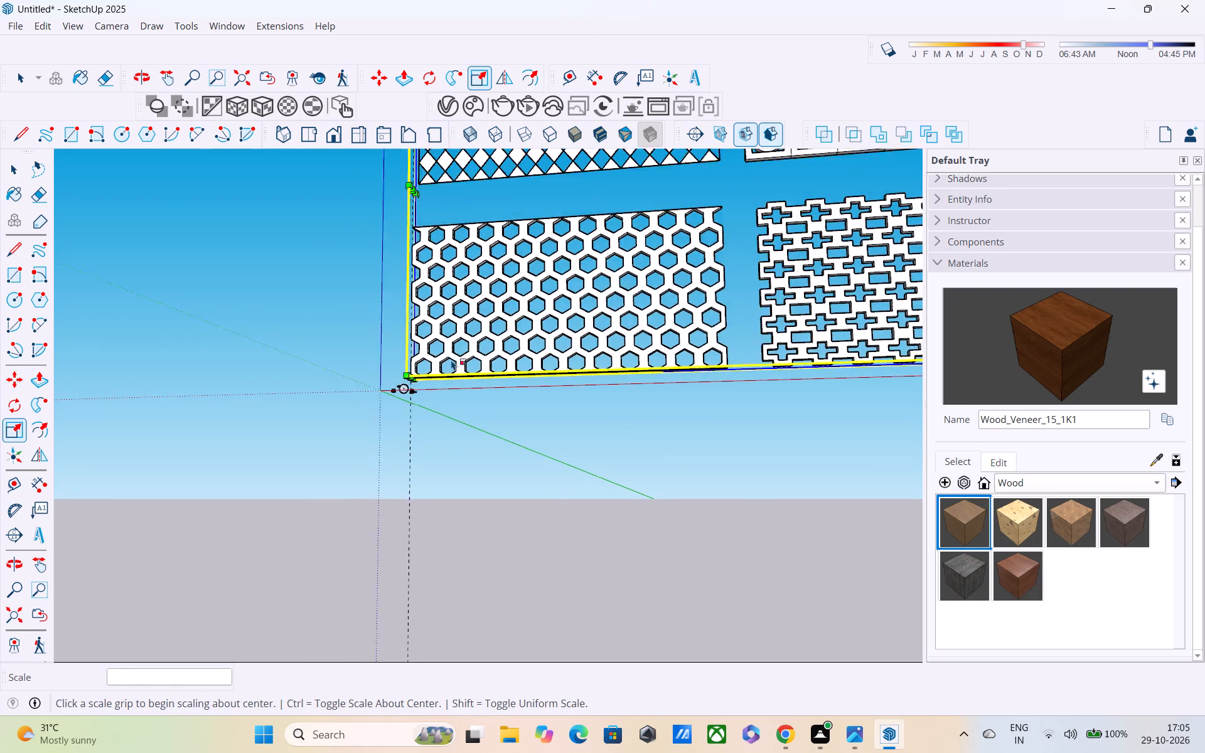
scroll(476, 340, down, 15)
middle_drag(626, 306, 637, 394)
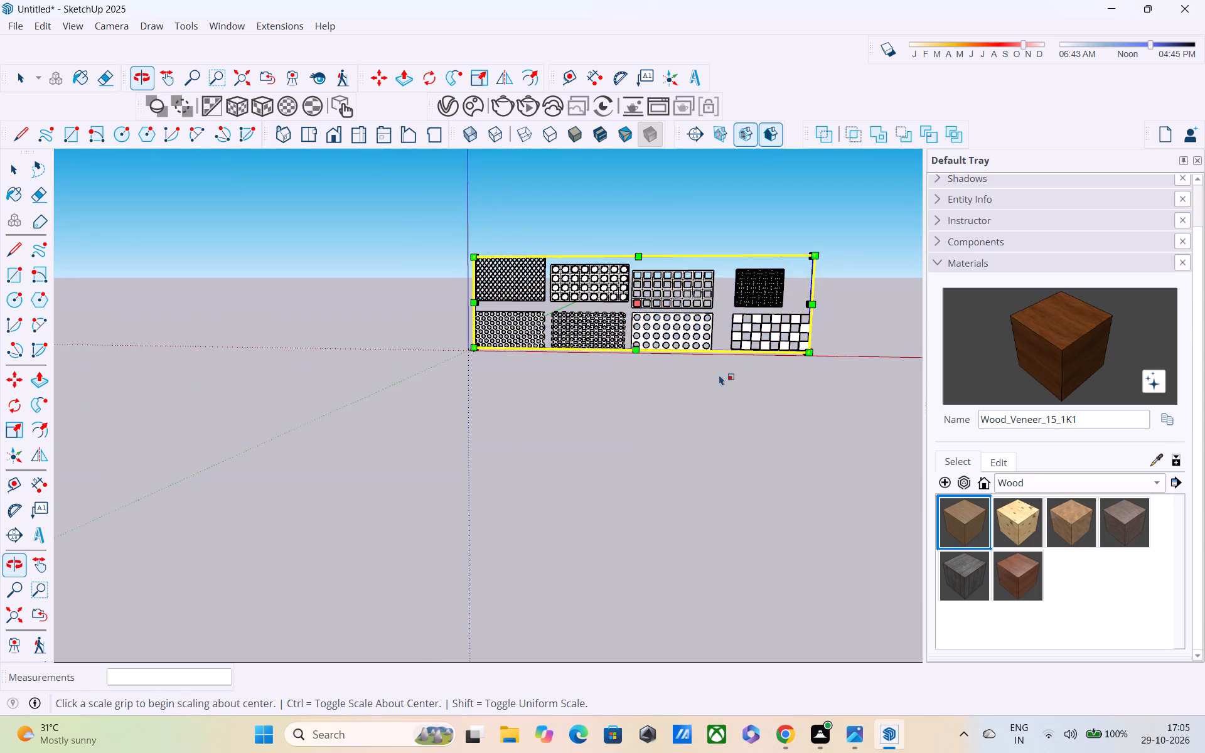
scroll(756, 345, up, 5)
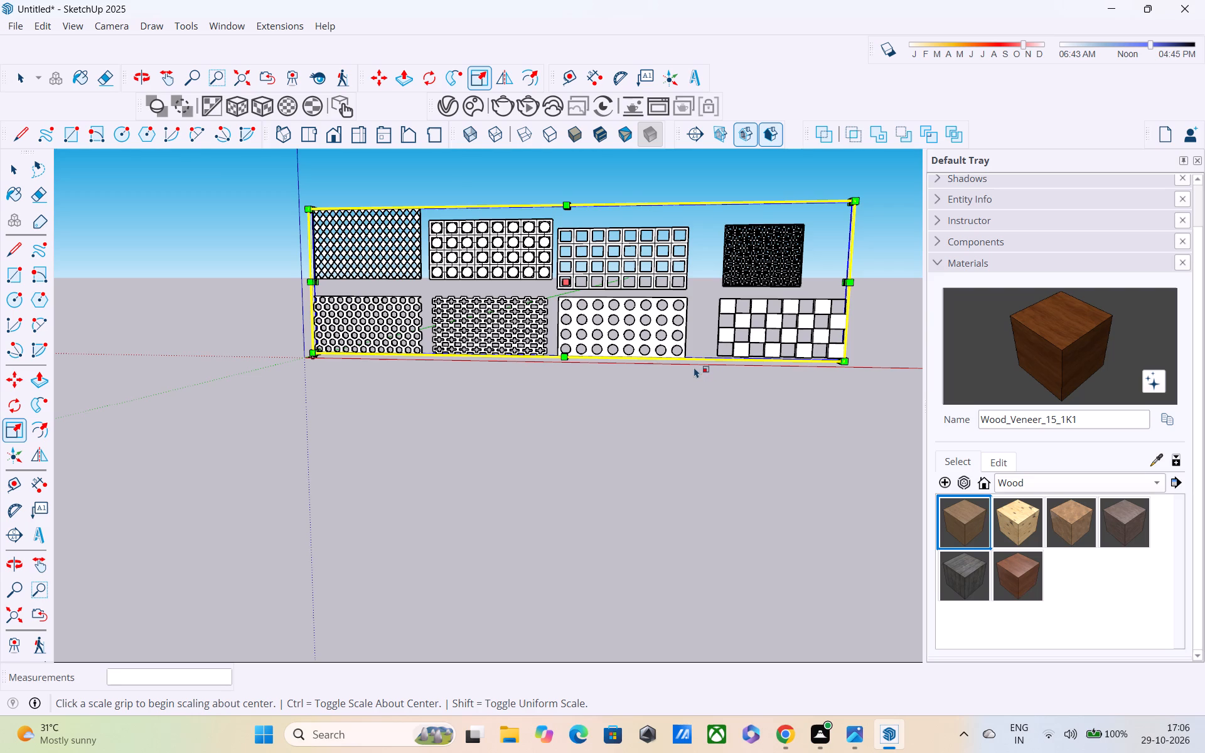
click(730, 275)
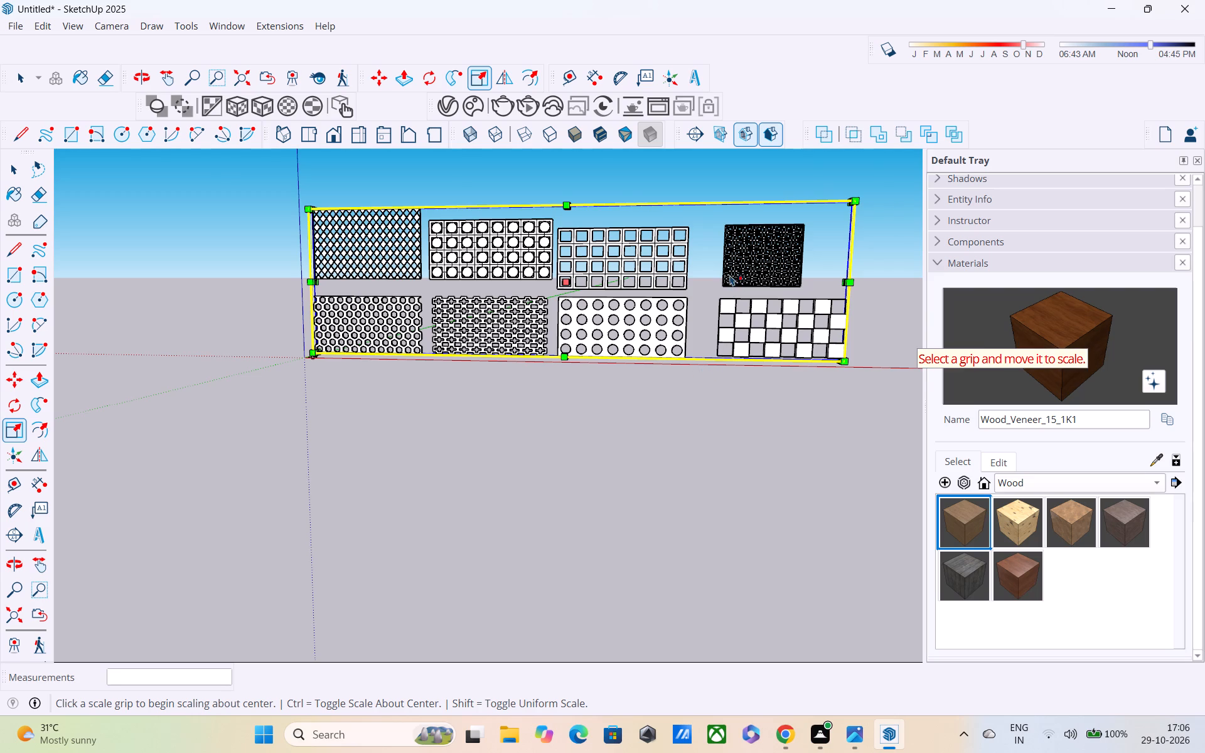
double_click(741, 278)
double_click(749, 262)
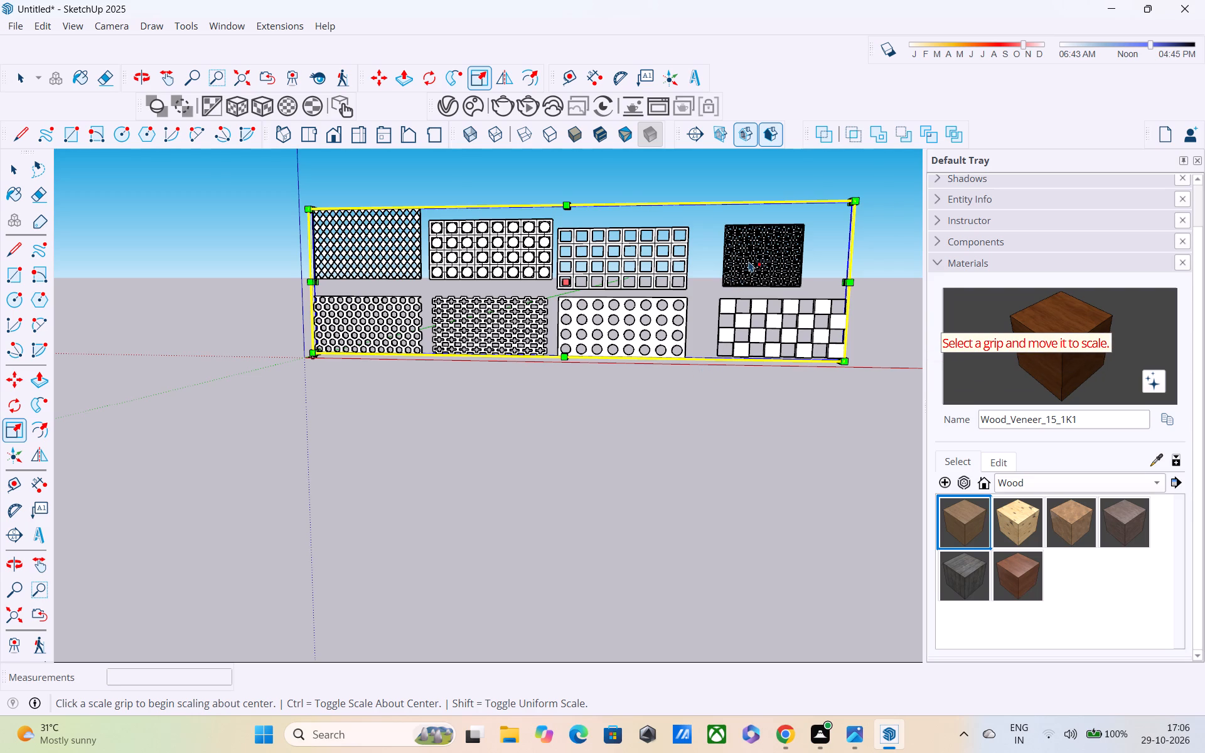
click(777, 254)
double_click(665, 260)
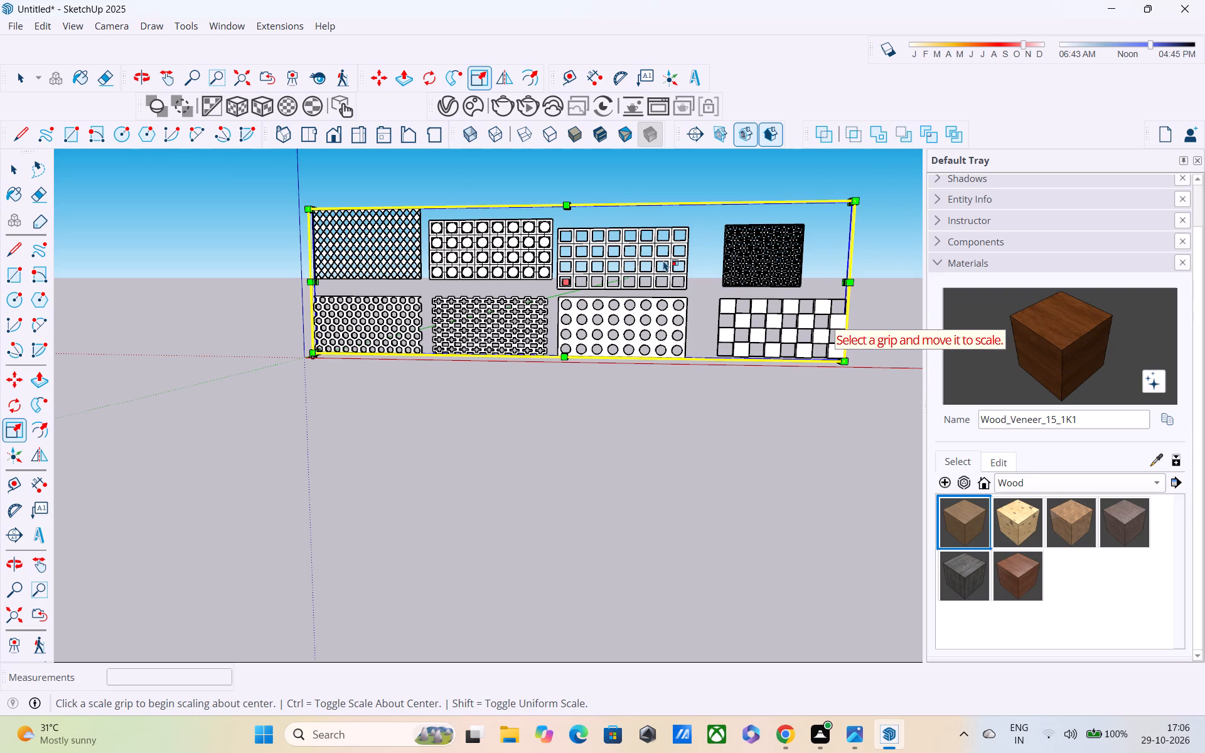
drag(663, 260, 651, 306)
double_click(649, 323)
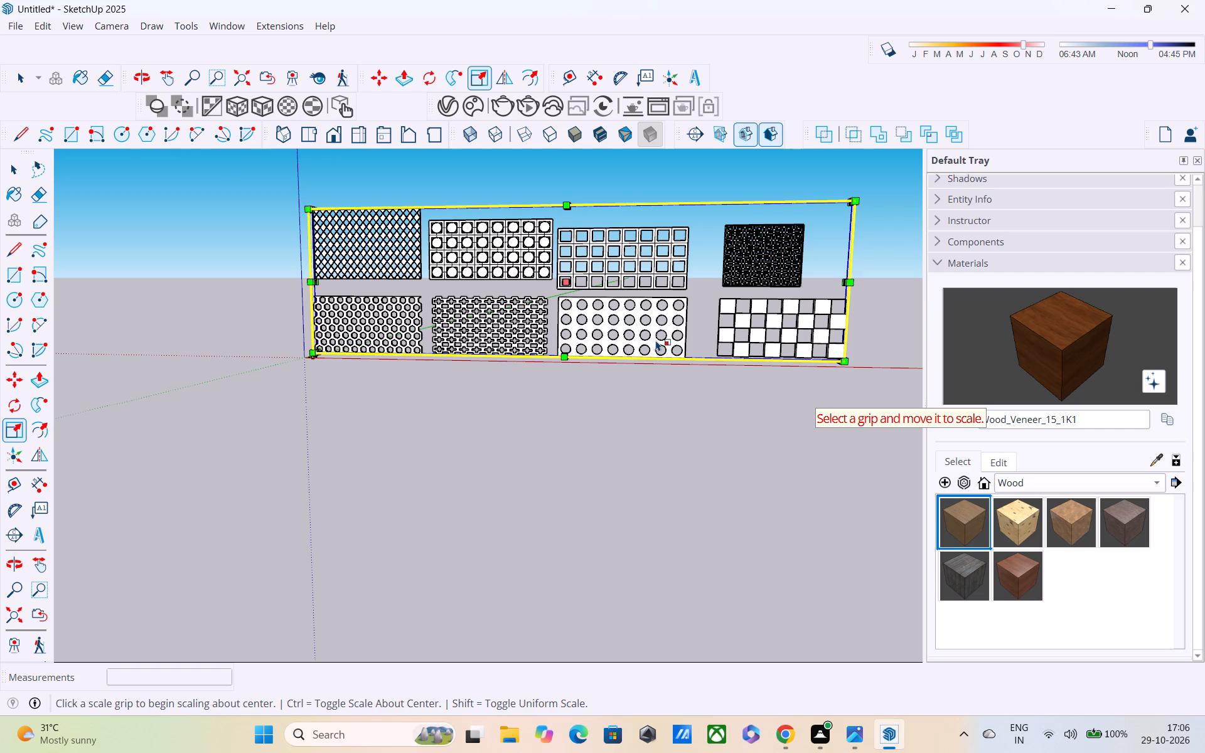
Narrow the whole mesh panel set along the red axis by scaling it about its centre.
scroll(334, 256, down, 1)
middle_drag(335, 260, 761, 272)
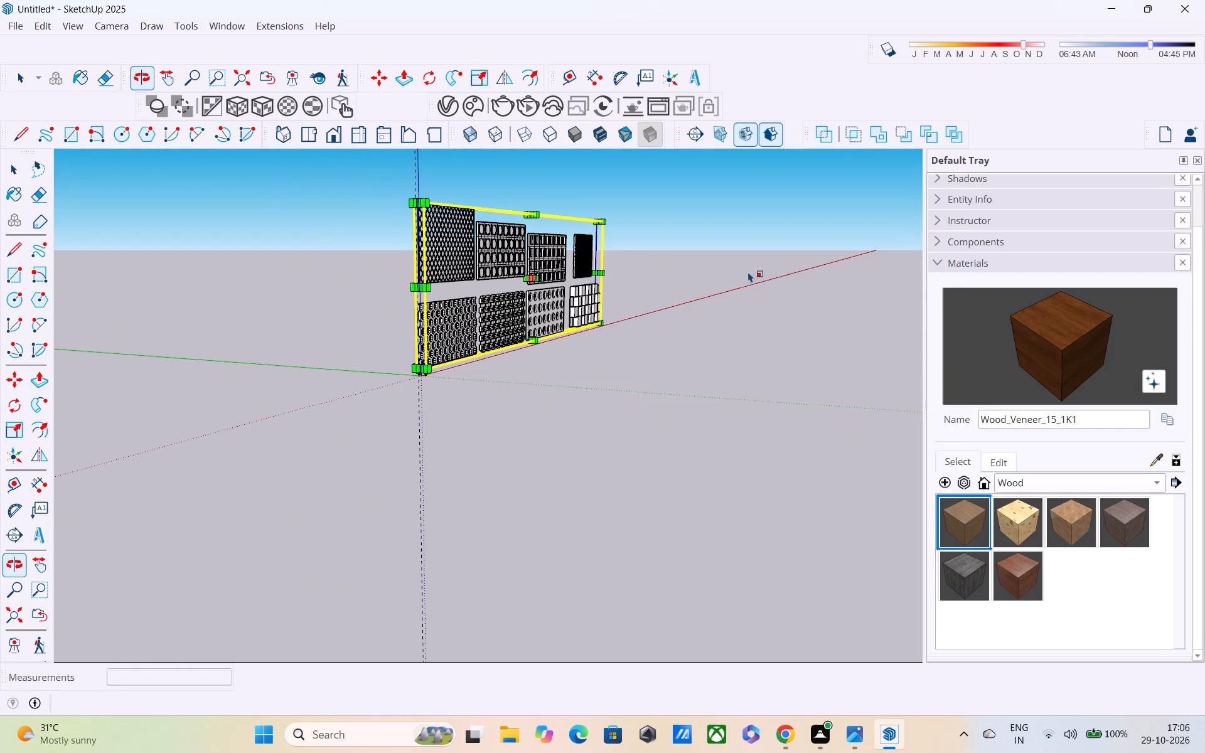
scroll(474, 269, up, 3)
scroll(425, 349, up, 2)
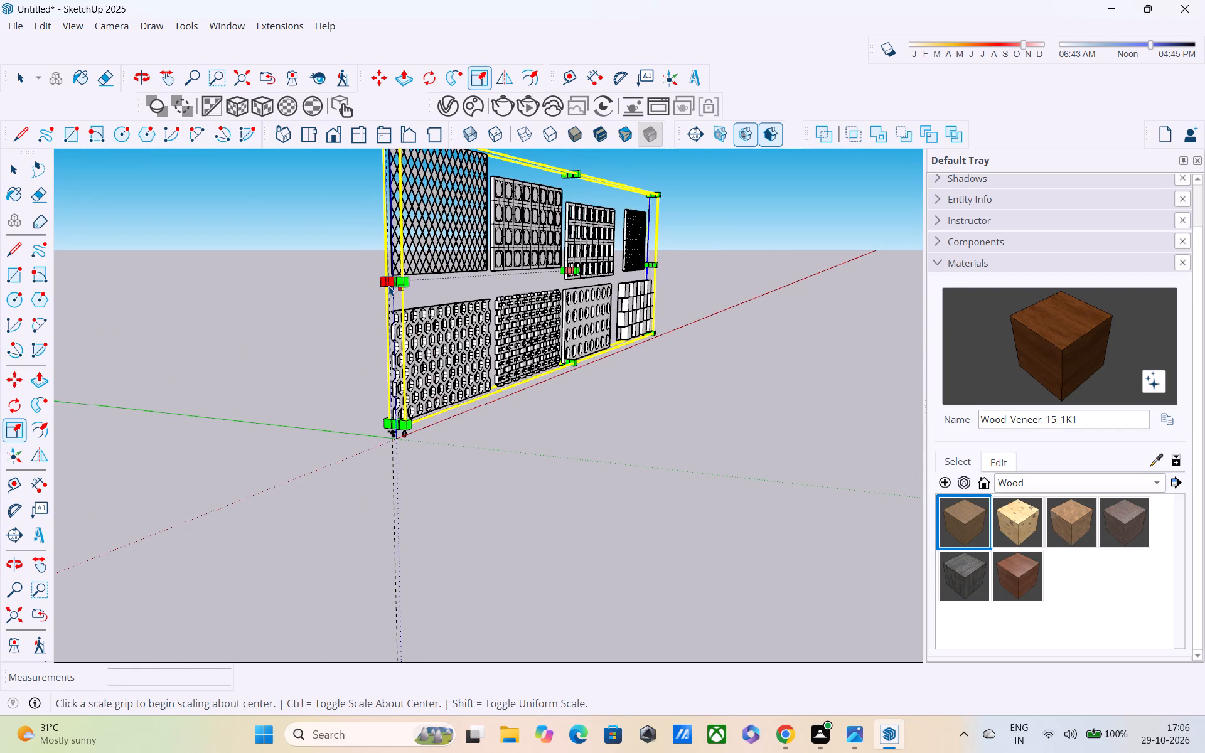
click(393, 287)
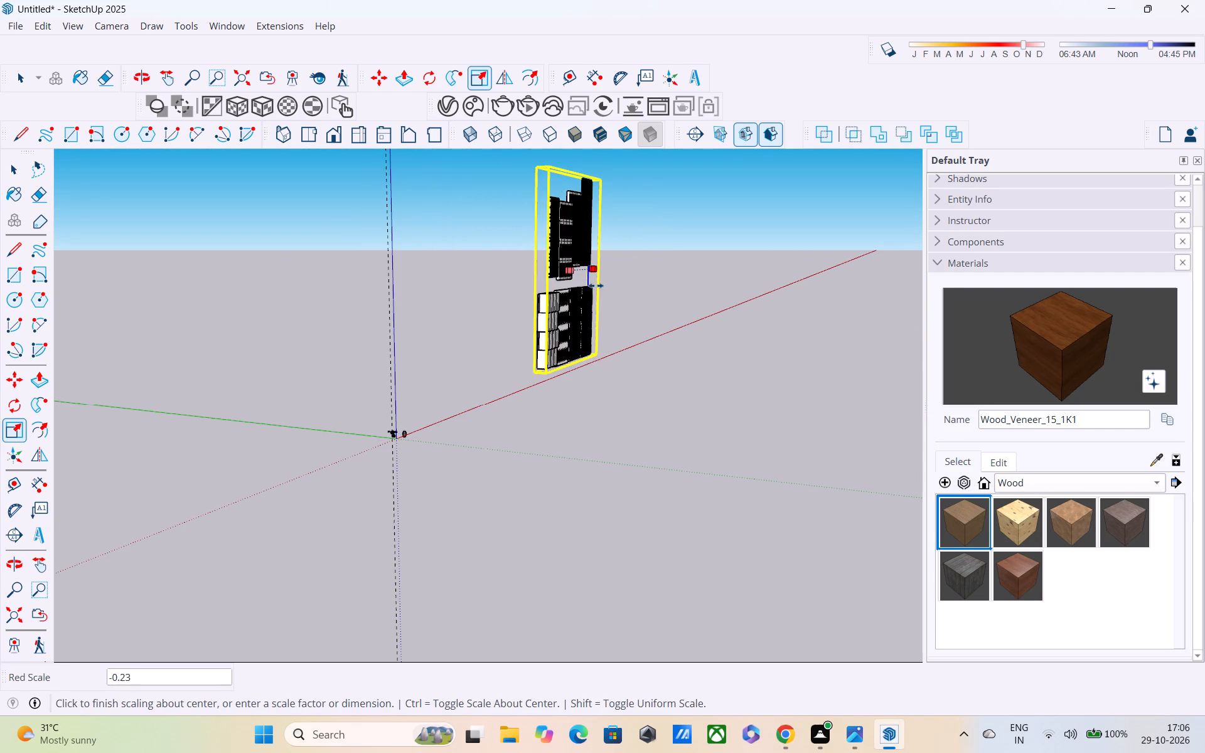
middle_drag(544, 213, 541, 218)
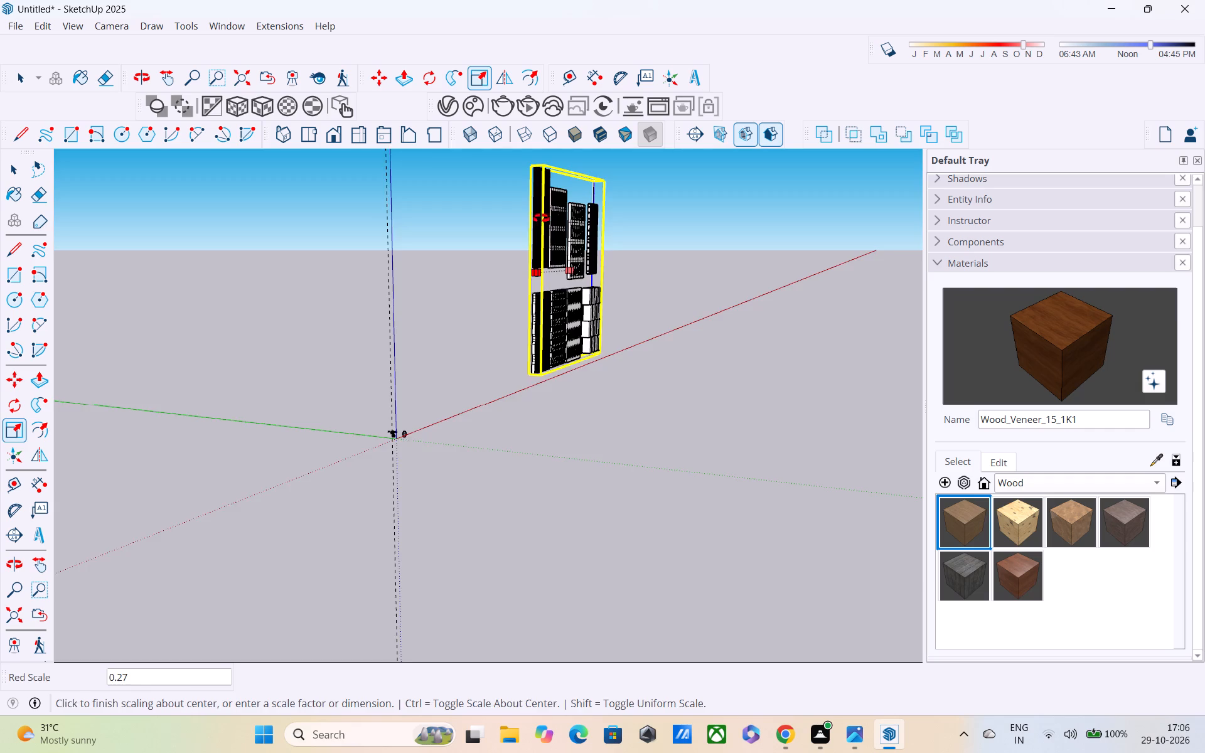
middle_drag(541, 218, 305, 361)
scroll(304, 351, down, 3)
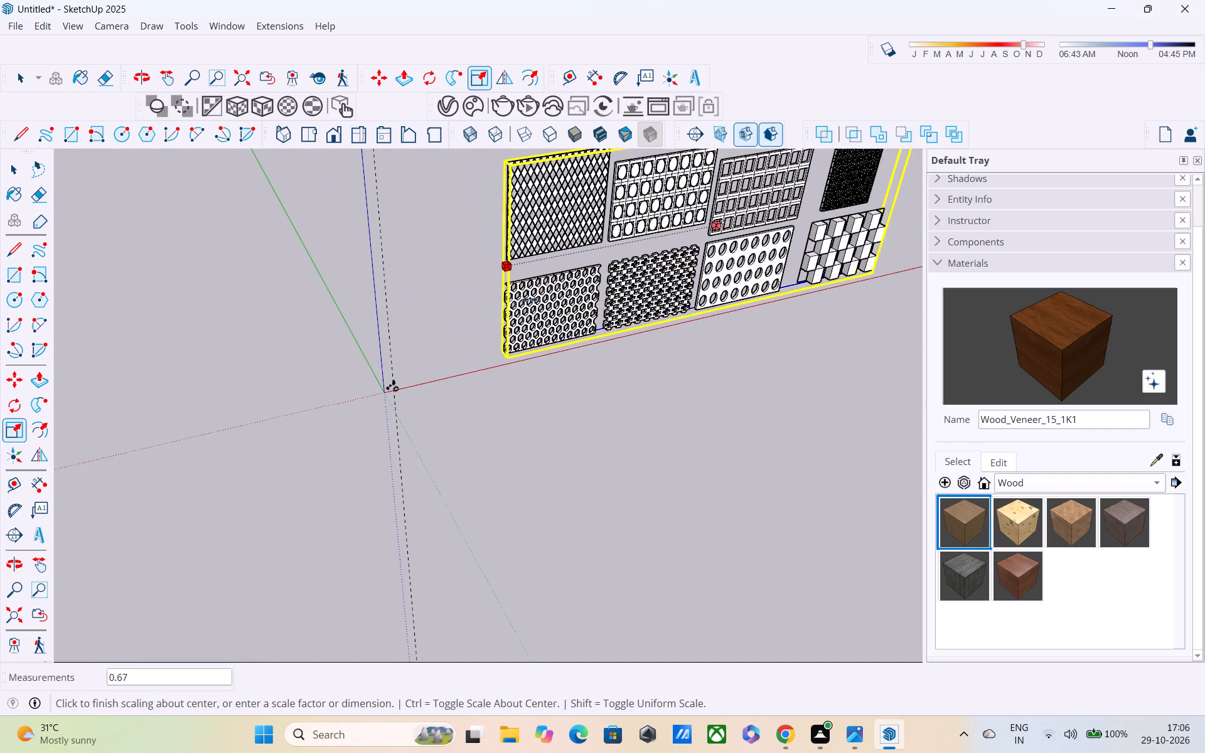
click(632, 294)
Reduce the mesh panel set's height in successive scalings about its centre until the rows are strongly flattened.
shift+middle_drag(647, 326, 393, 453)
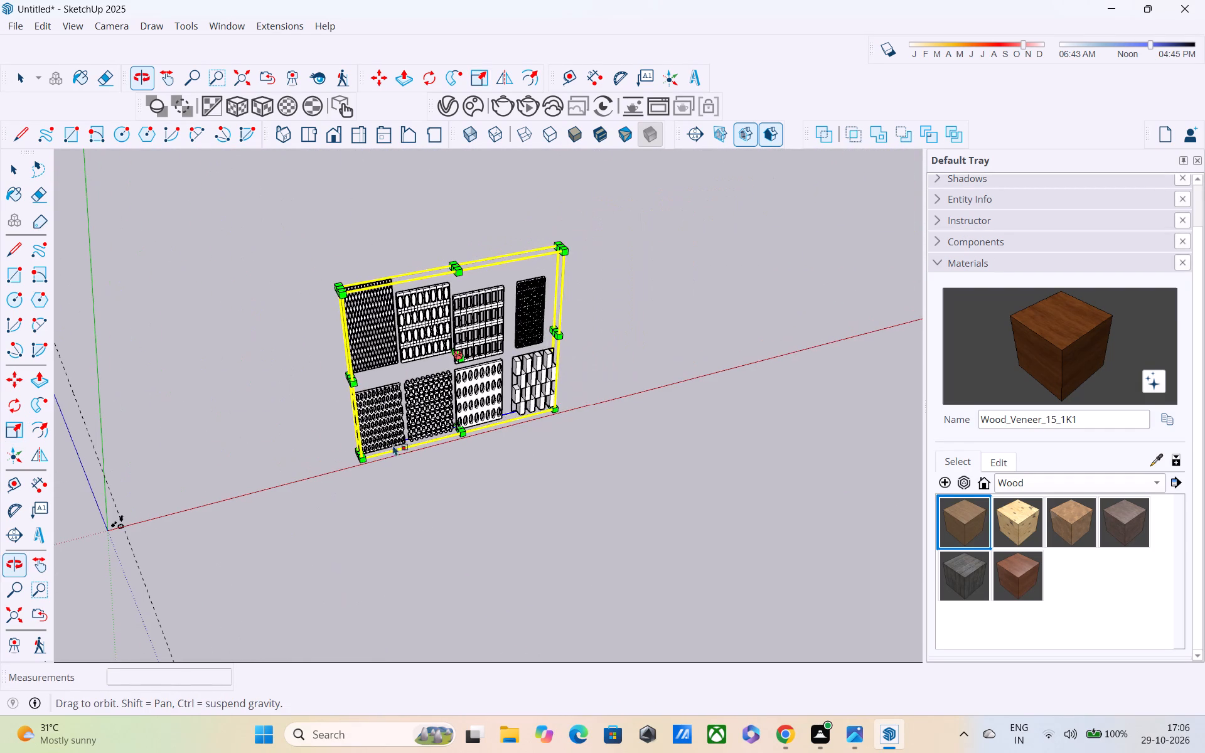
click(453, 267)
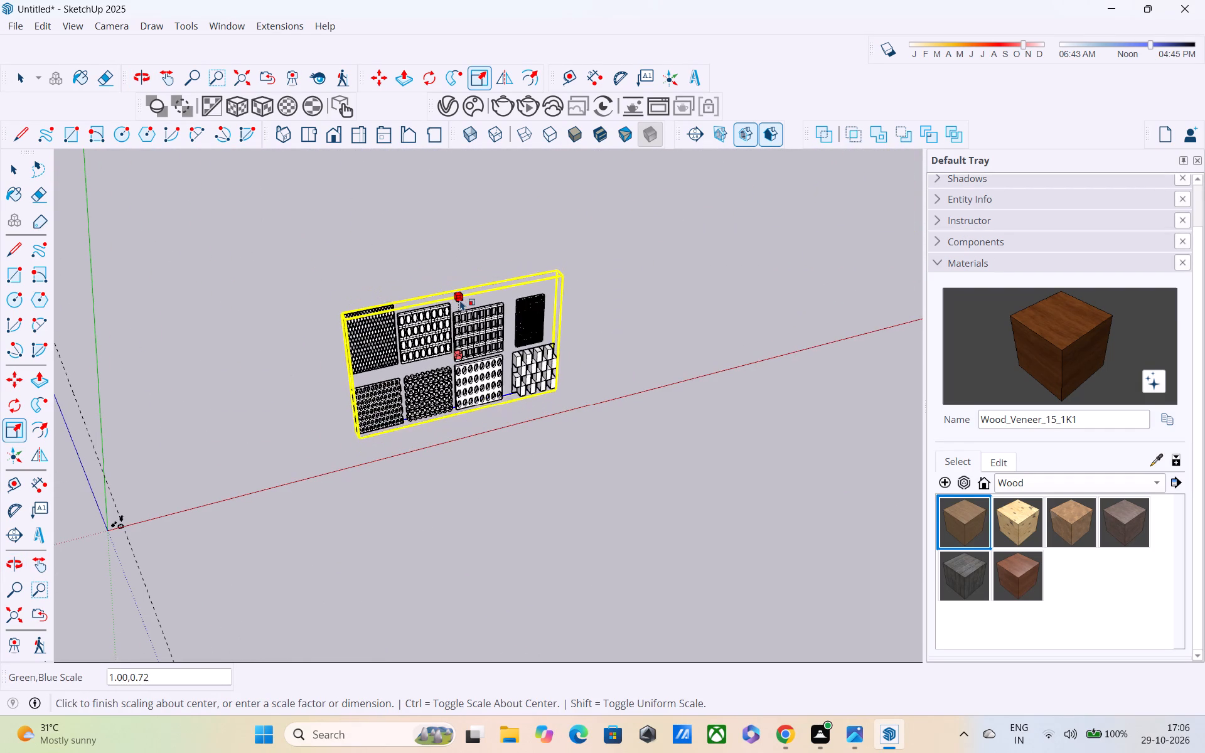
click(457, 286)
scroll(455, 271, up, 2)
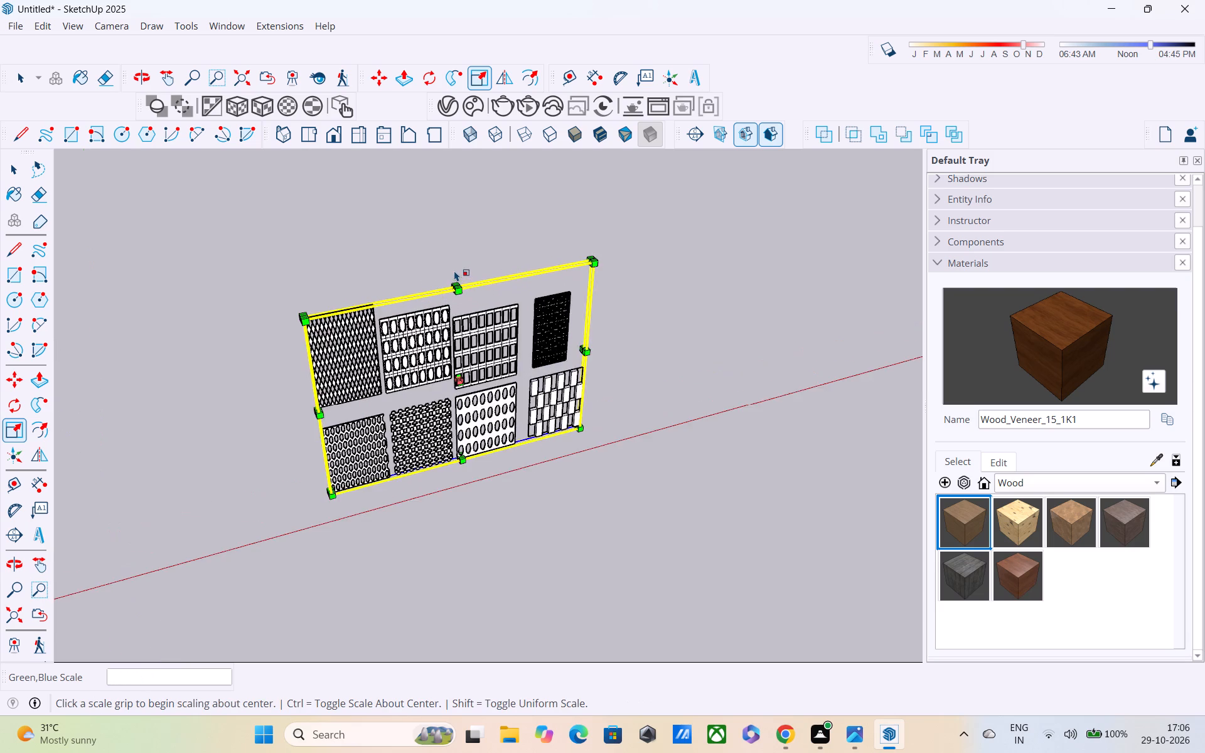
scroll(454, 270, up, 8)
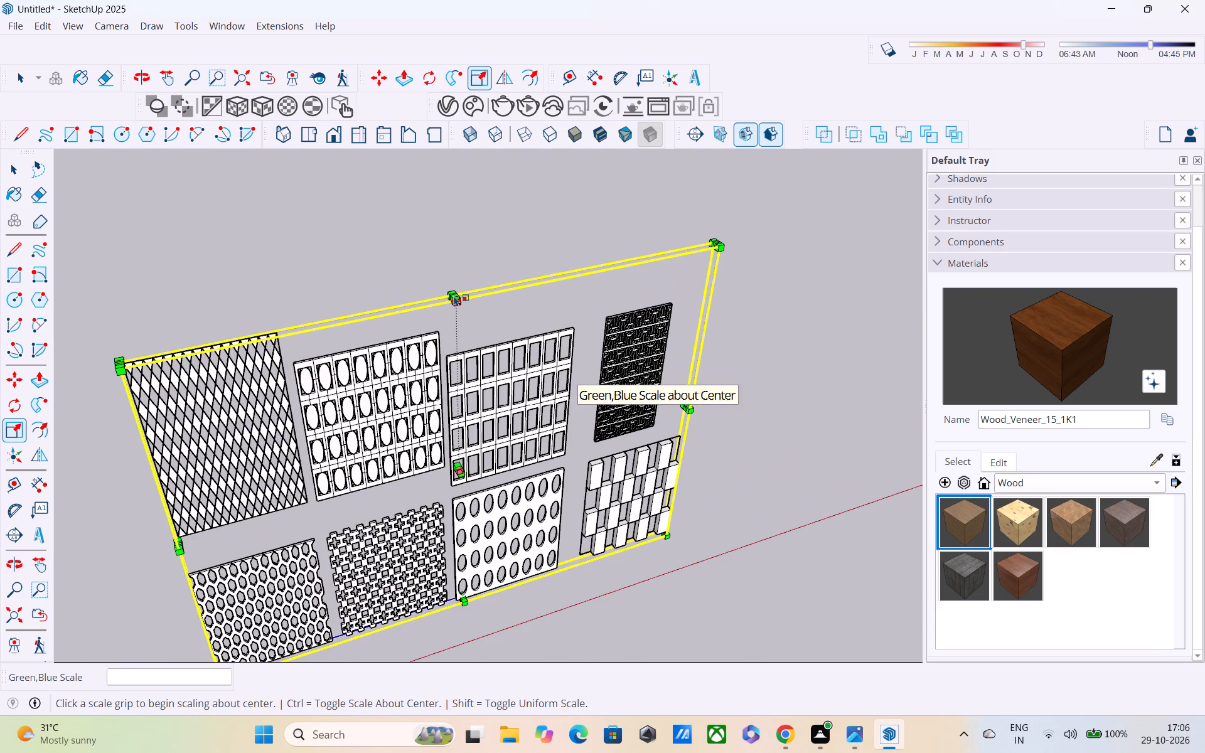
scroll(449, 289, up, 4)
drag(457, 297, 449, 356)
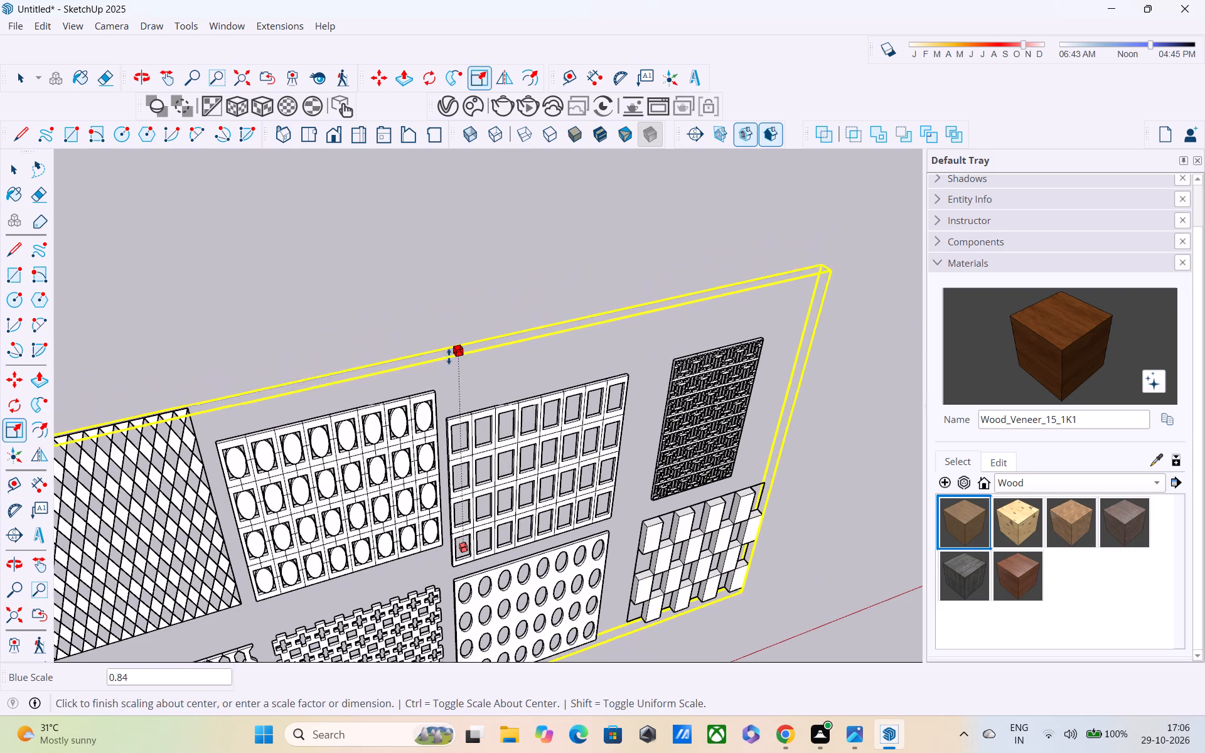
drag(449, 356, 446, 501)
Scale the mesh panel set's length along the red axis about its centre to a factor of about 0.19.
shift+middle_drag(444, 488, 442, 269)
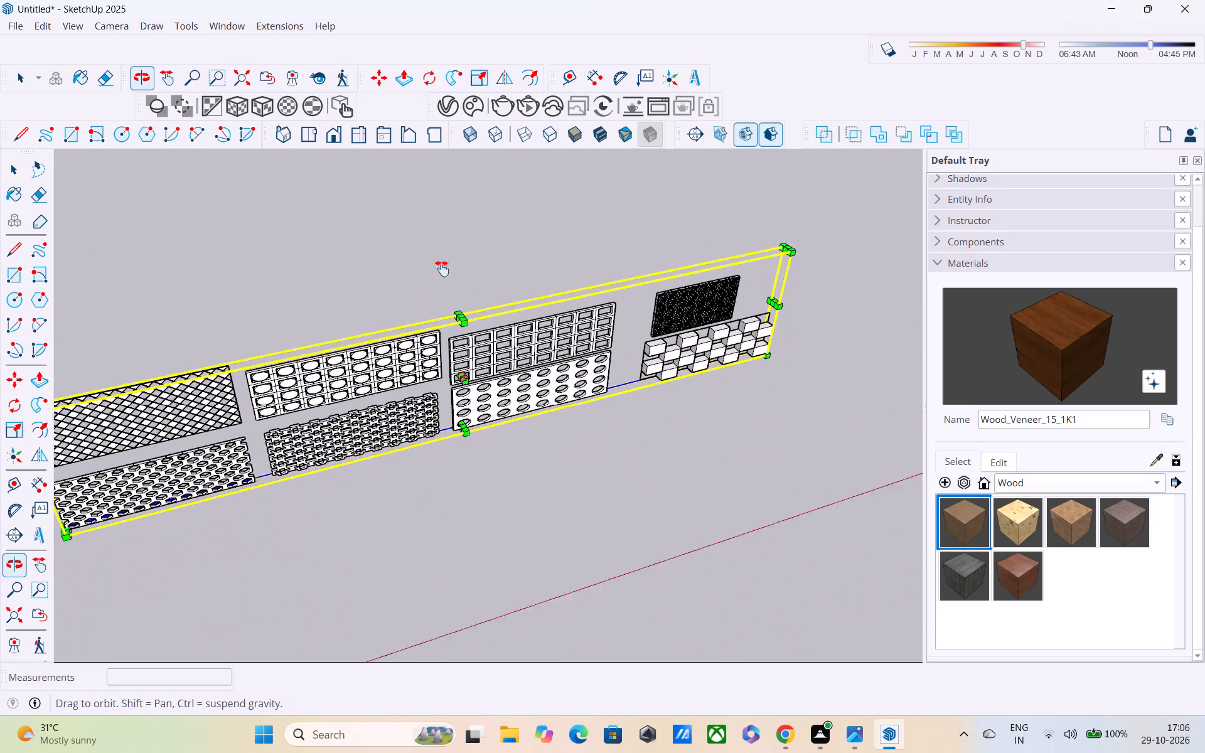
shift+middle_drag(442, 269, 442, 239)
scroll(442, 257, down, 2)
middle_drag(548, 289, 453, 208)
middle_drag(500, 228, 543, 336)
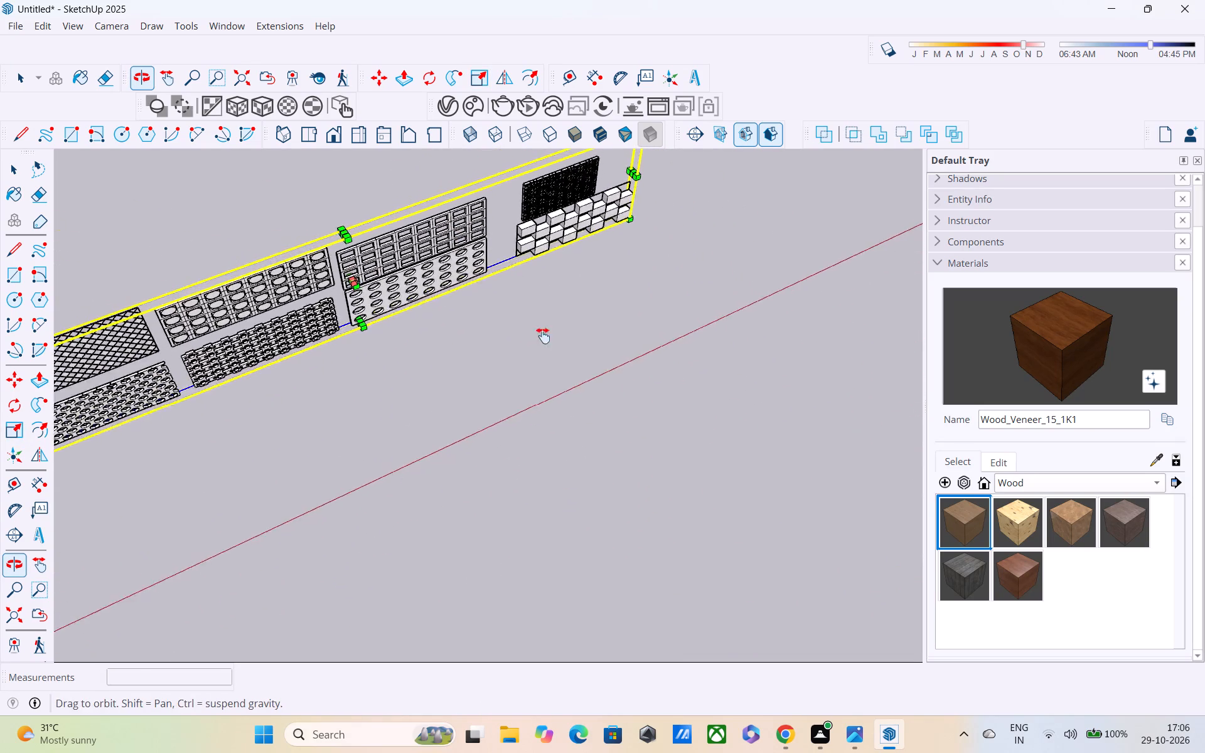
middle_drag(543, 336, 361, 373)
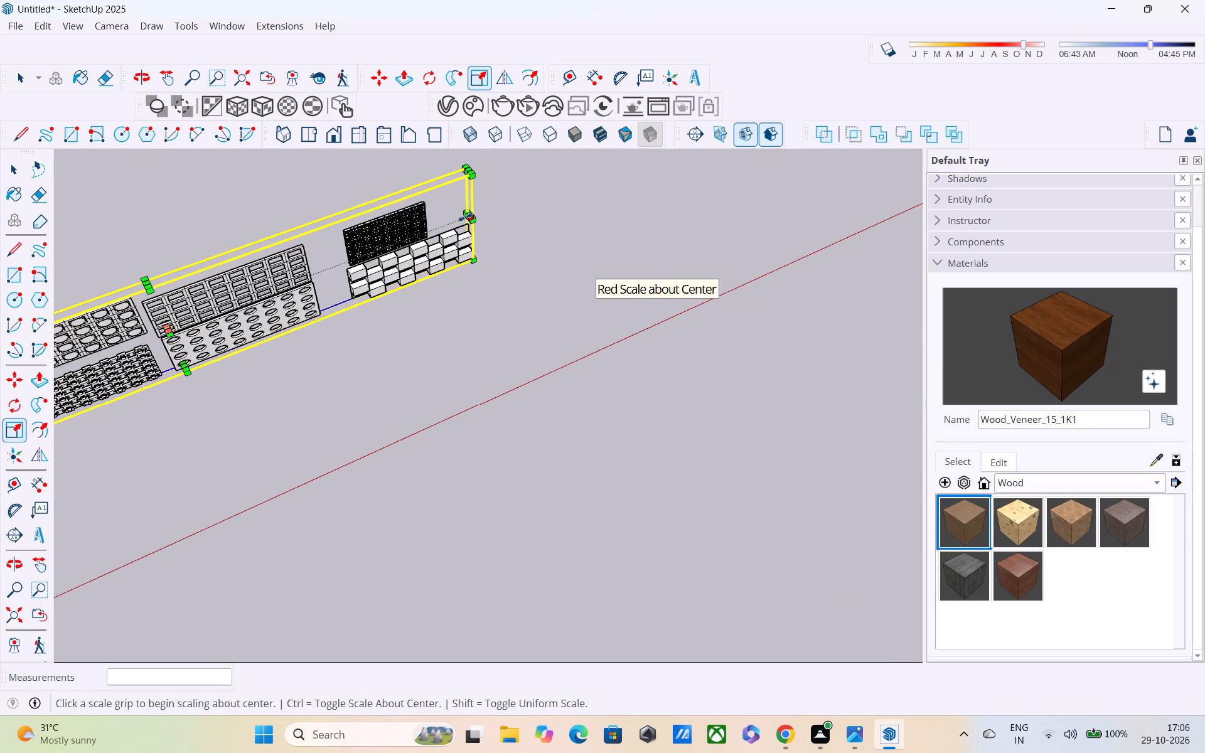
click(465, 217)
shift+middle_drag(366, 253, 951, 109)
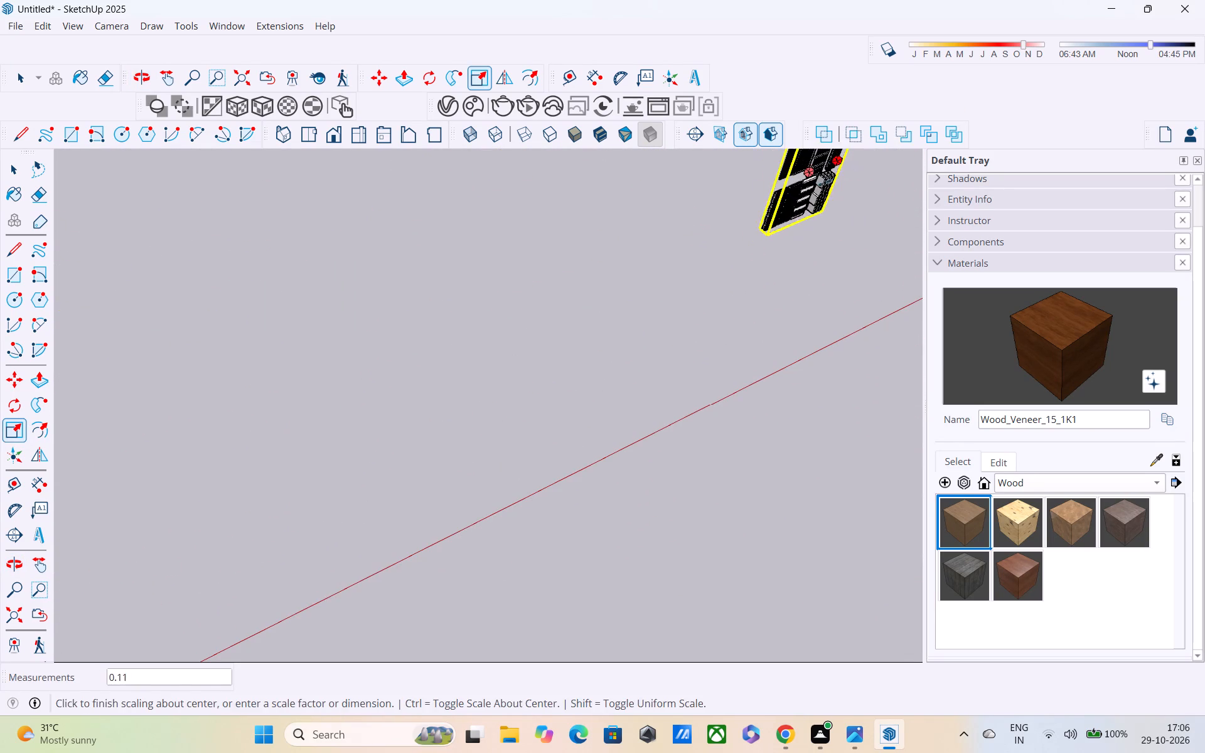
shift+middle_drag(823, 183, 436, 332)
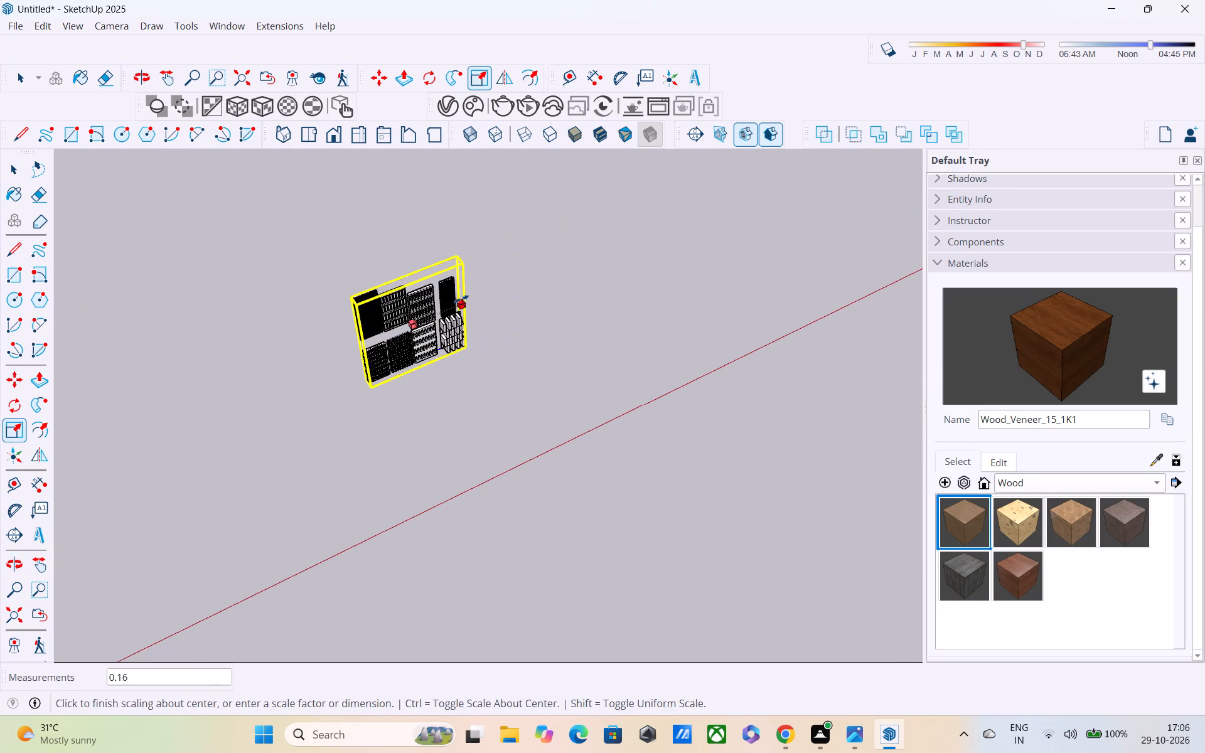
click(466, 294)
Shrink the mesh panel set further about its centre in height, length and thickness.
click(409, 274)
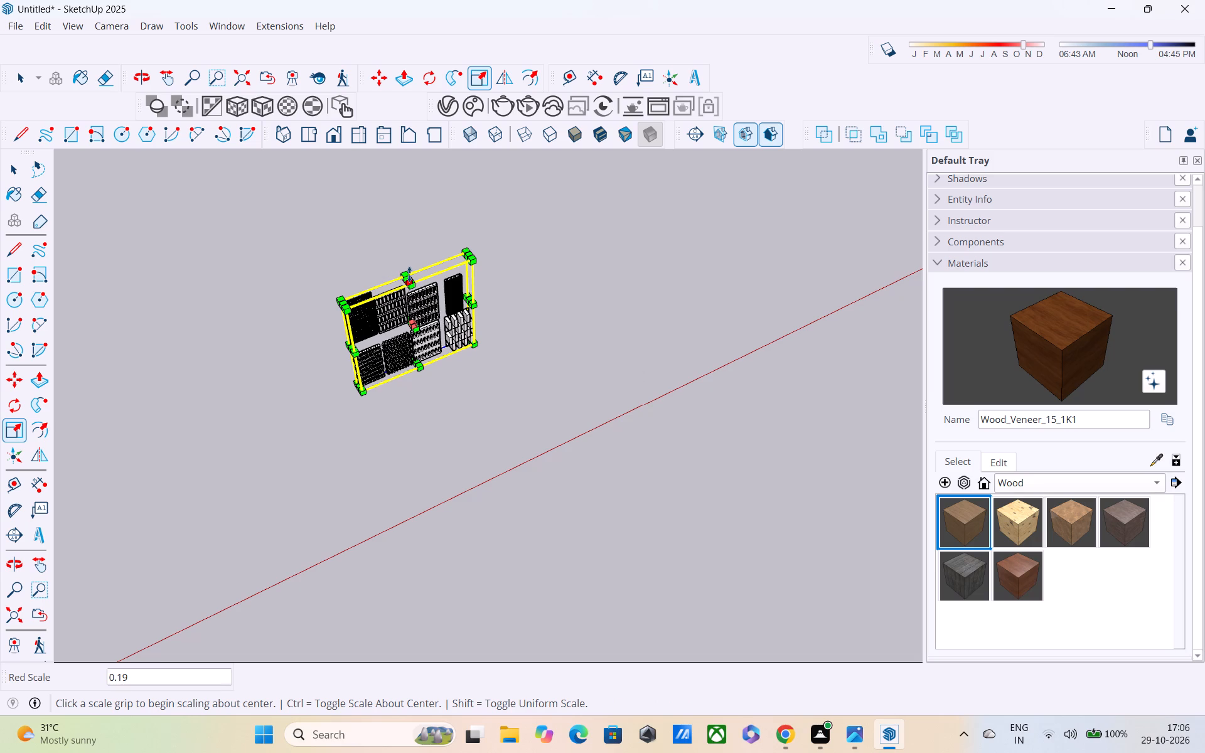
click(409, 297)
middle_drag(384, 326, 532, 267)
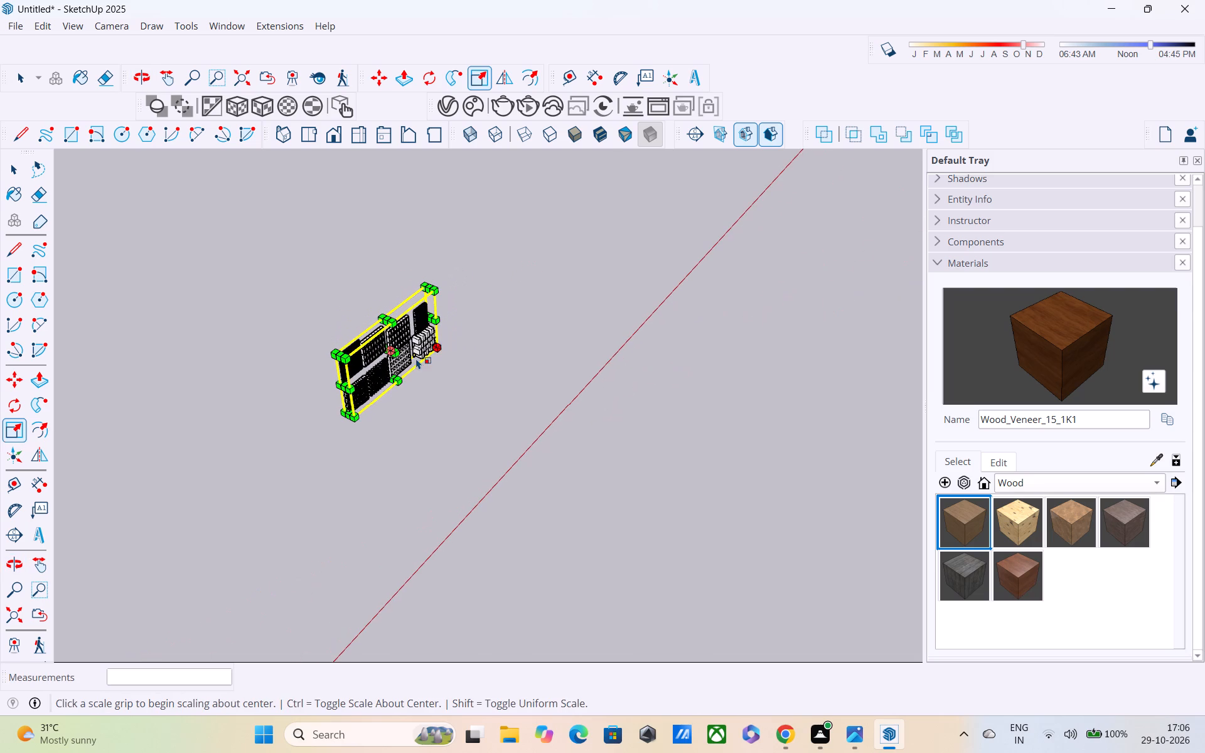
click(429, 314)
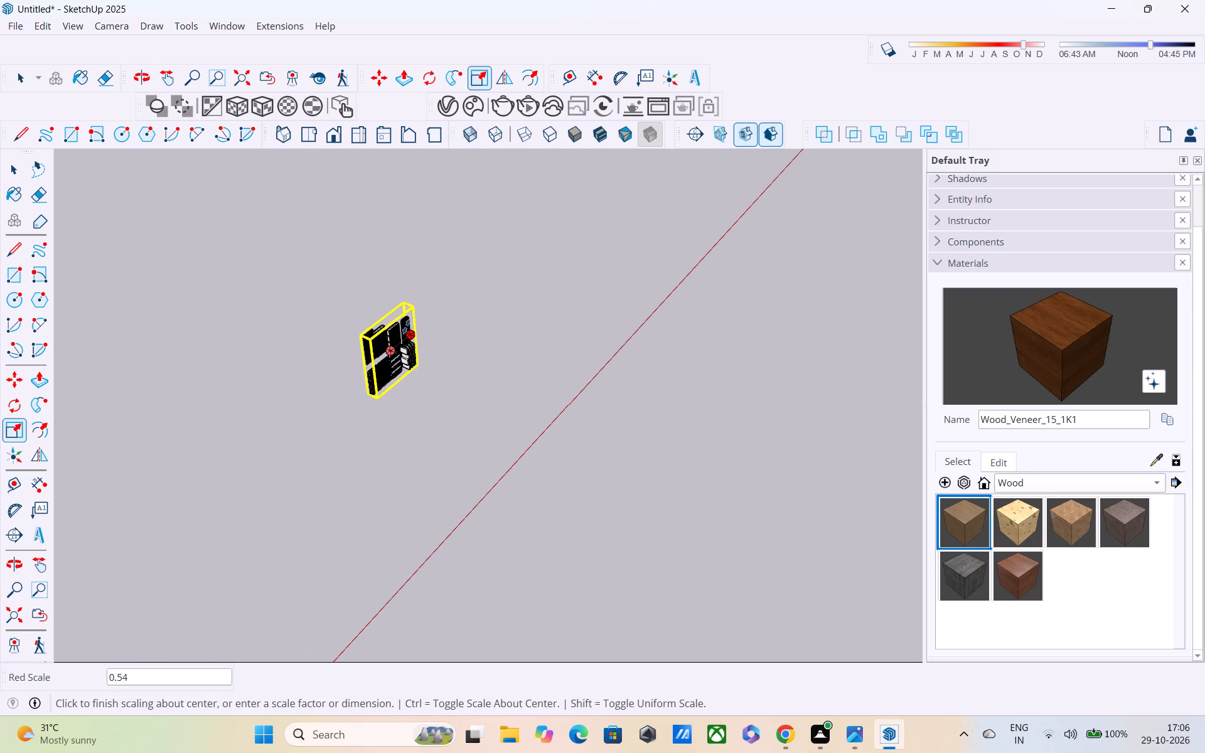
click(408, 325)
scroll(380, 324, up, 1)
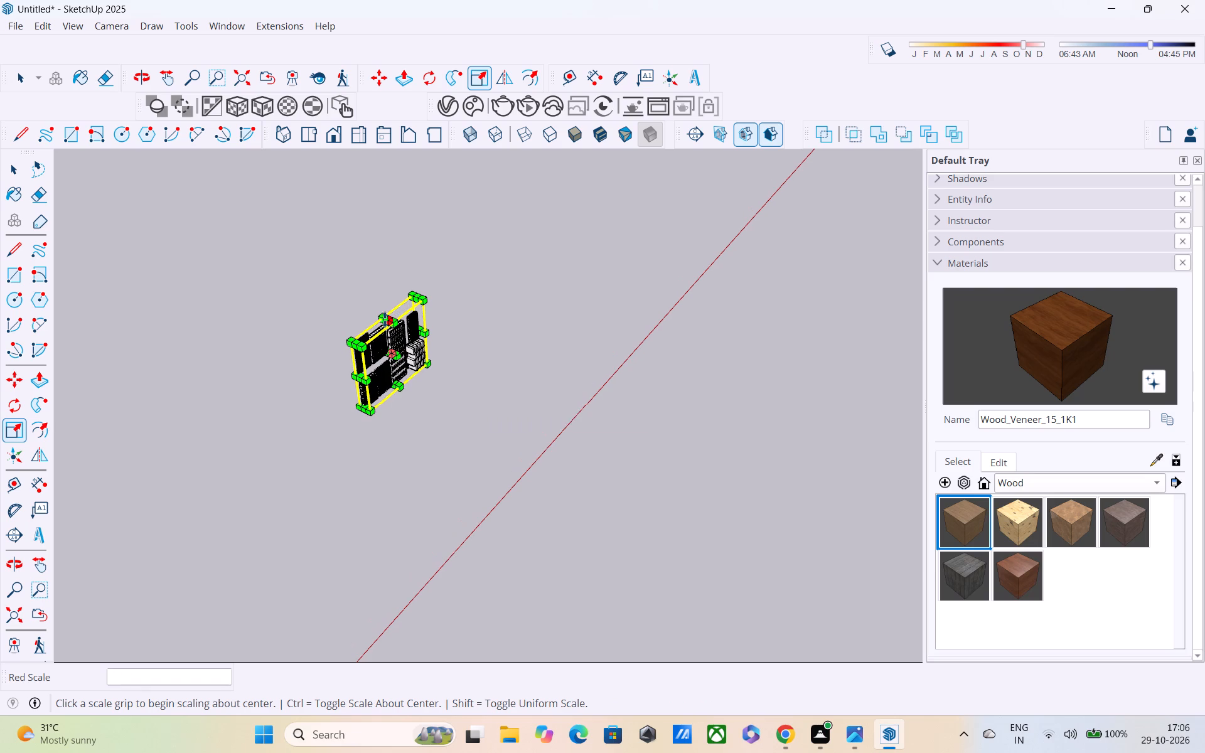
click(388, 316)
click(385, 333)
middle_drag(382, 339, 429, 282)
drag(396, 363, 392, 361)
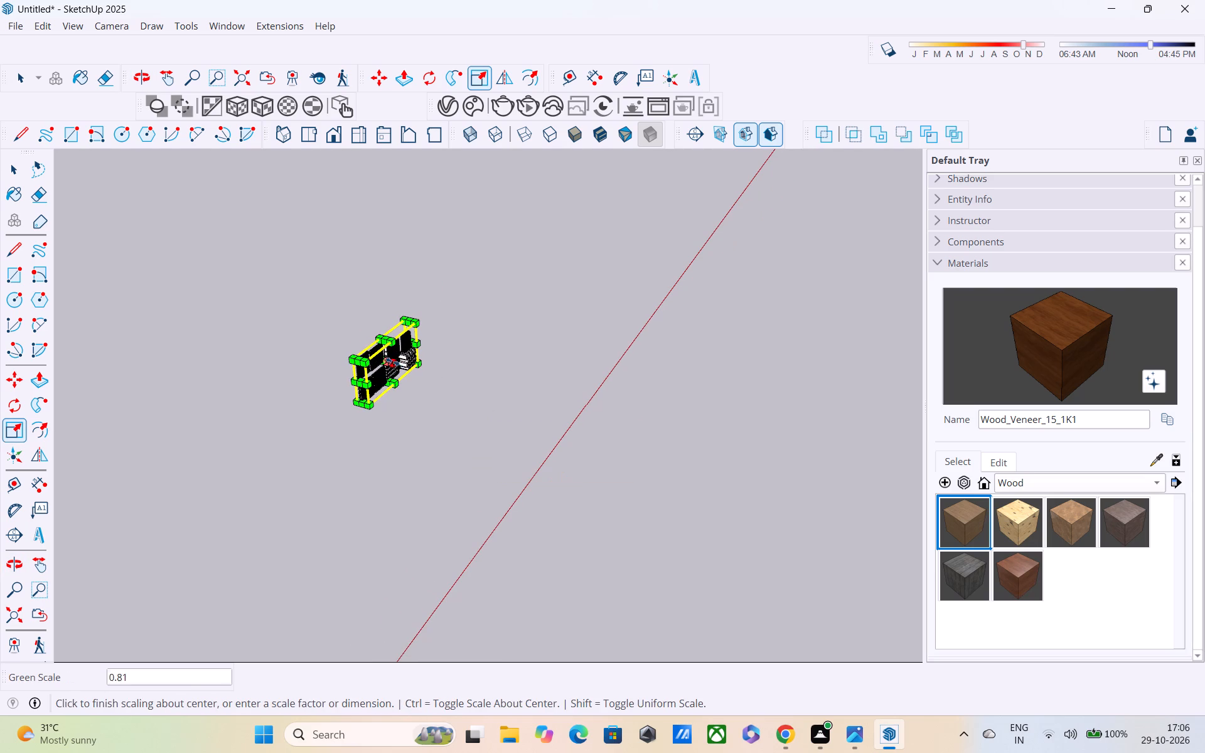
drag(392, 361, 386, 358)
Examine the reduced mesh panel set's proportions and its placement relative to the axes.
scroll(394, 358, up, 6)
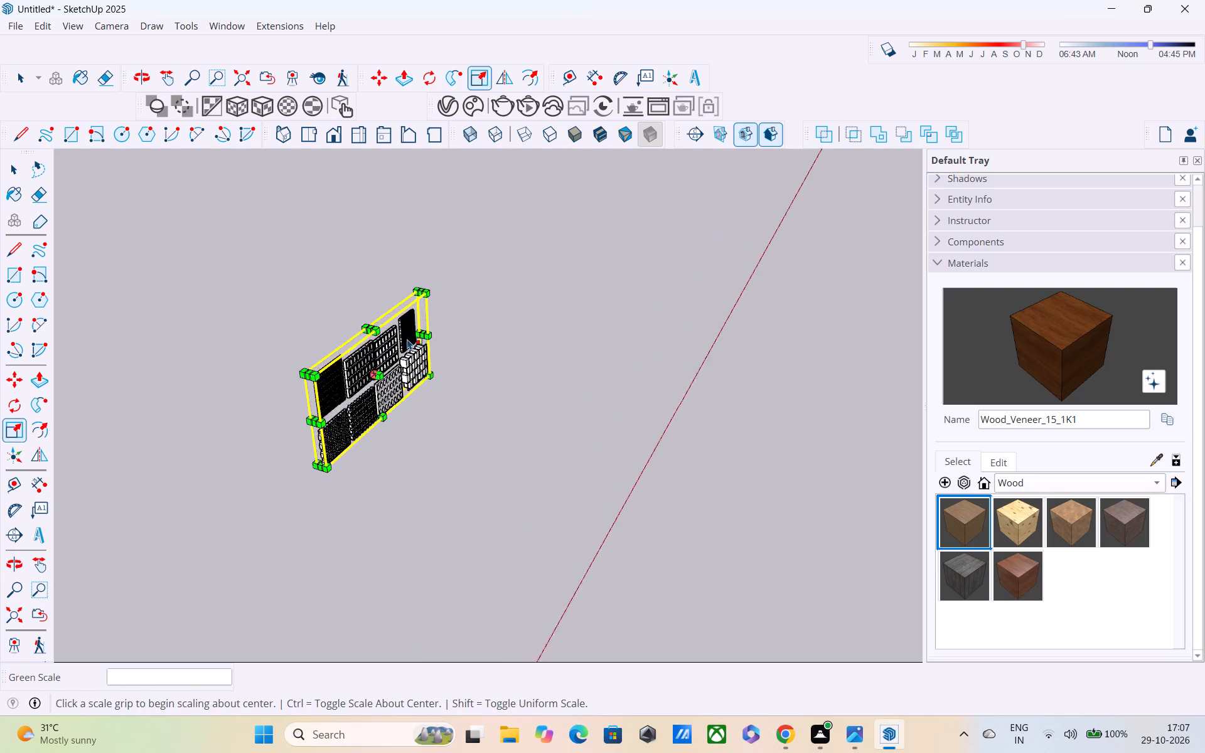
scroll(407, 339, up, 3)
middle_drag(411, 338, 308, 179)
scroll(373, 314, up, 3)
scroll(371, 311, down, 10)
shift+scroll(350, 321, up, 1)
shift+middle_drag(350, 321, 515, 362)
scroll(527, 331, down, 6)
scroll(461, 323, down, 14)
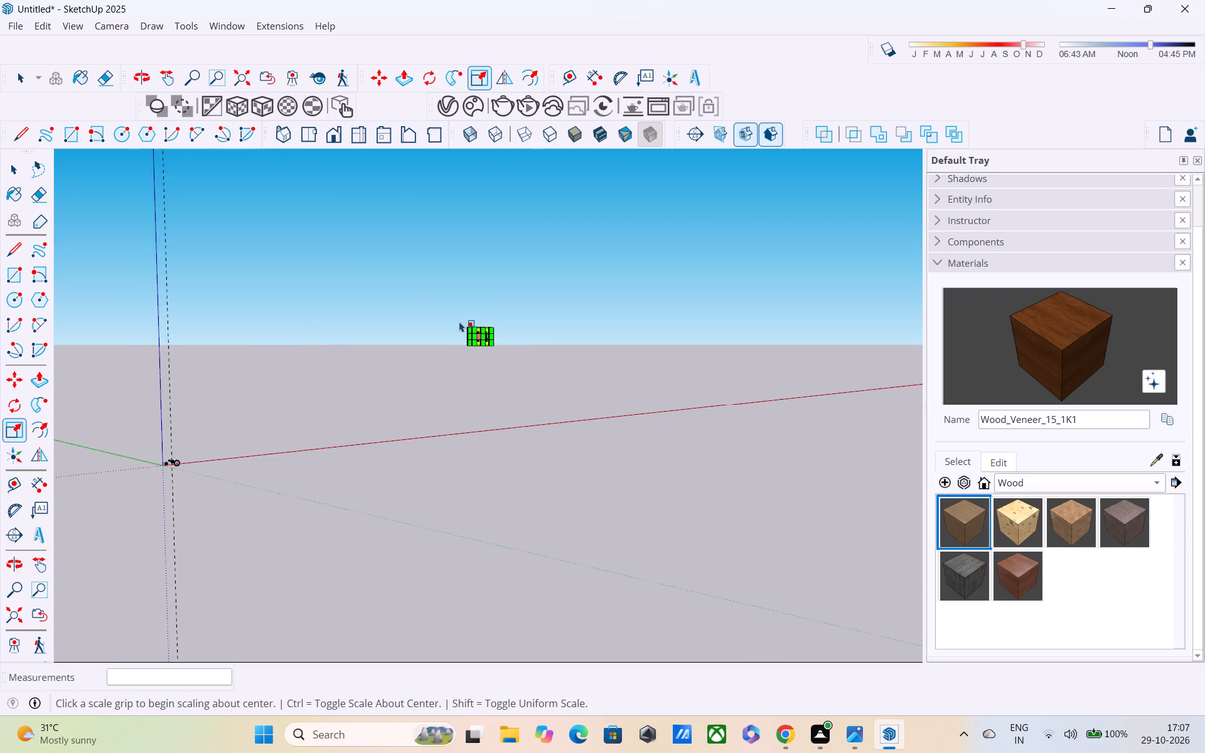
scroll(459, 318, down, 4)
middle_drag(459, 318, 371, 344)
scroll(438, 323, up, 5)
scroll(612, 287, down, 1)
scroll(612, 287, up, 4)
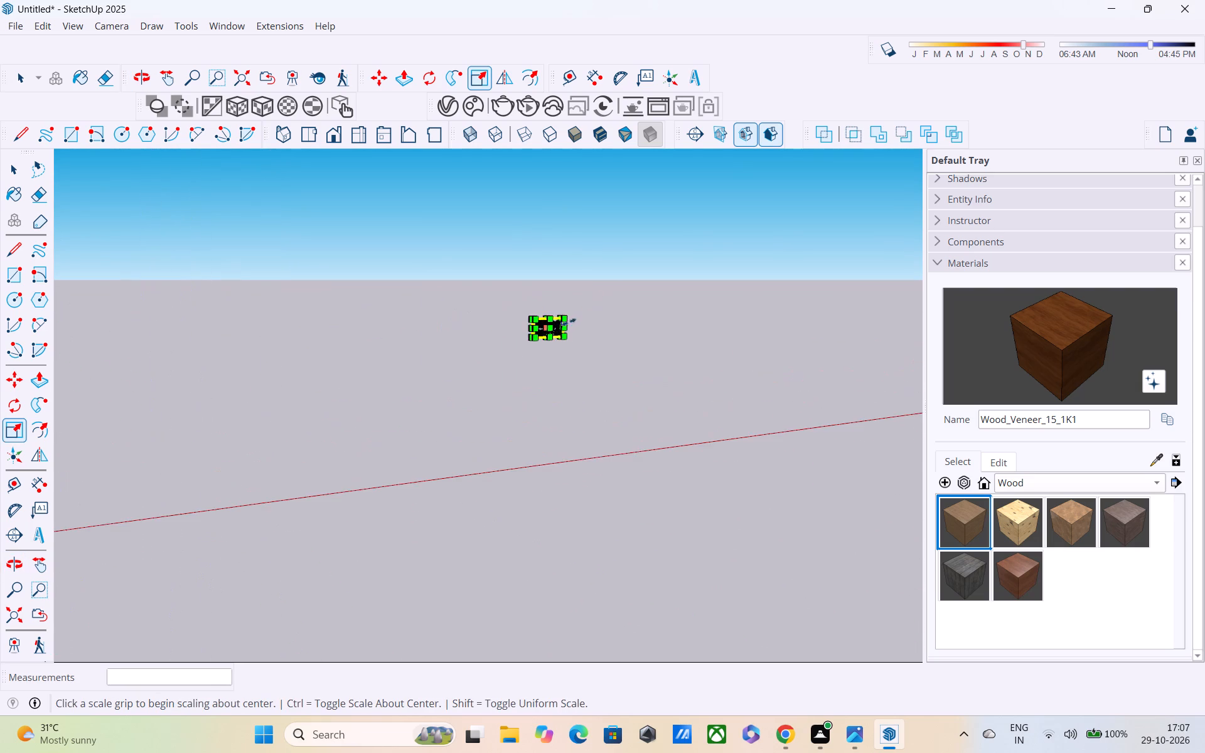
scroll(567, 323, up, 4)
Examine the individual mesh panel designs in both rows up close.
key(space)
click(490, 314)
scroll(536, 336, up, 10)
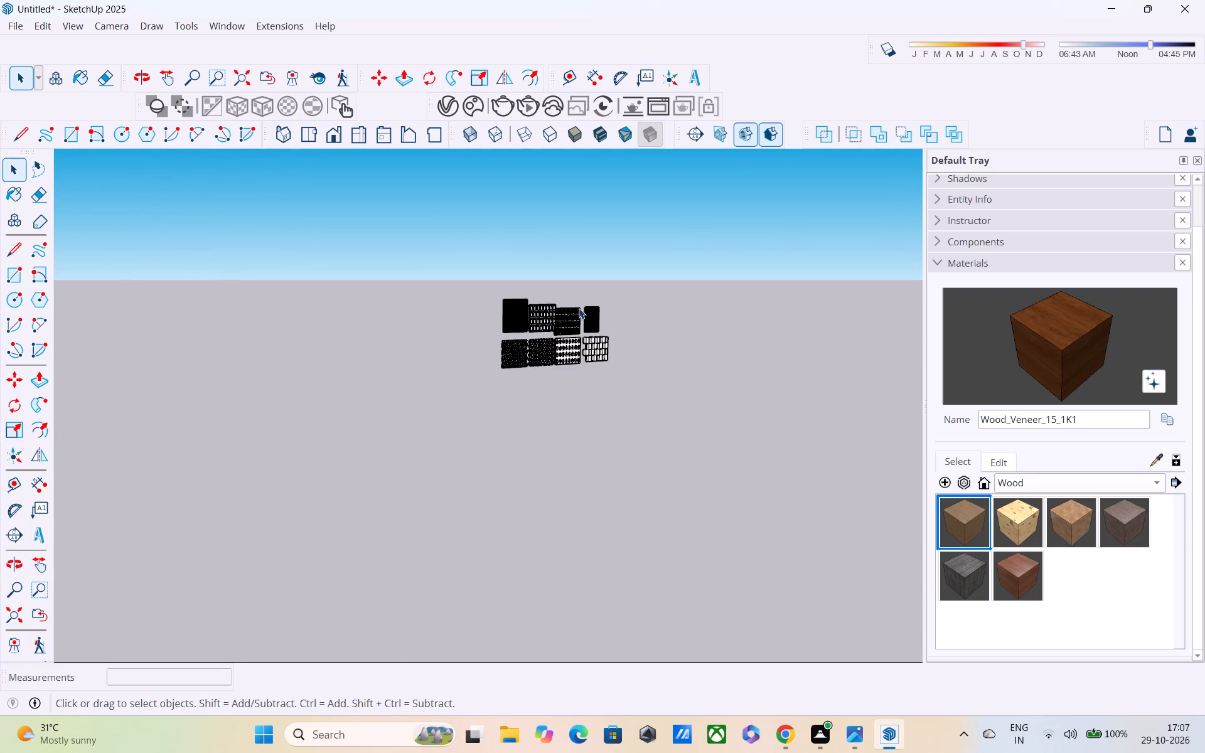
scroll(579, 308, up, 10)
scroll(604, 321, up, 12)
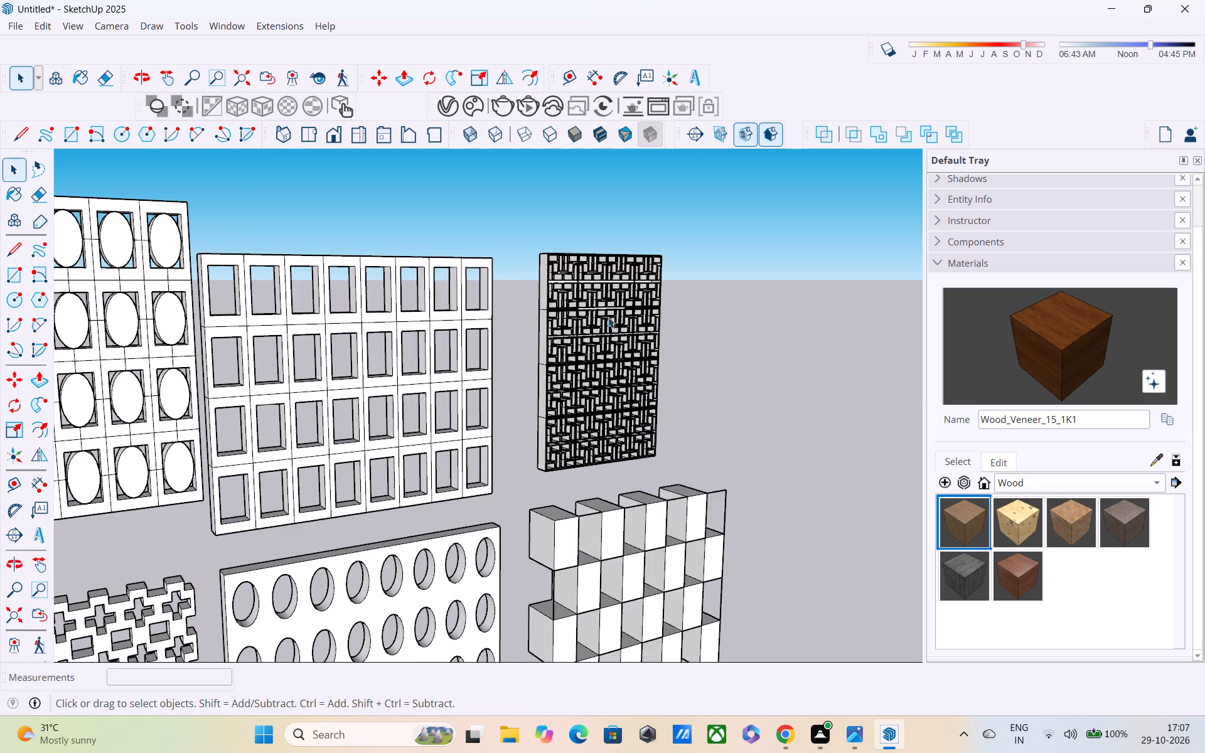
scroll(608, 317, up, 2)
middle_drag(608, 317, 389, 370)
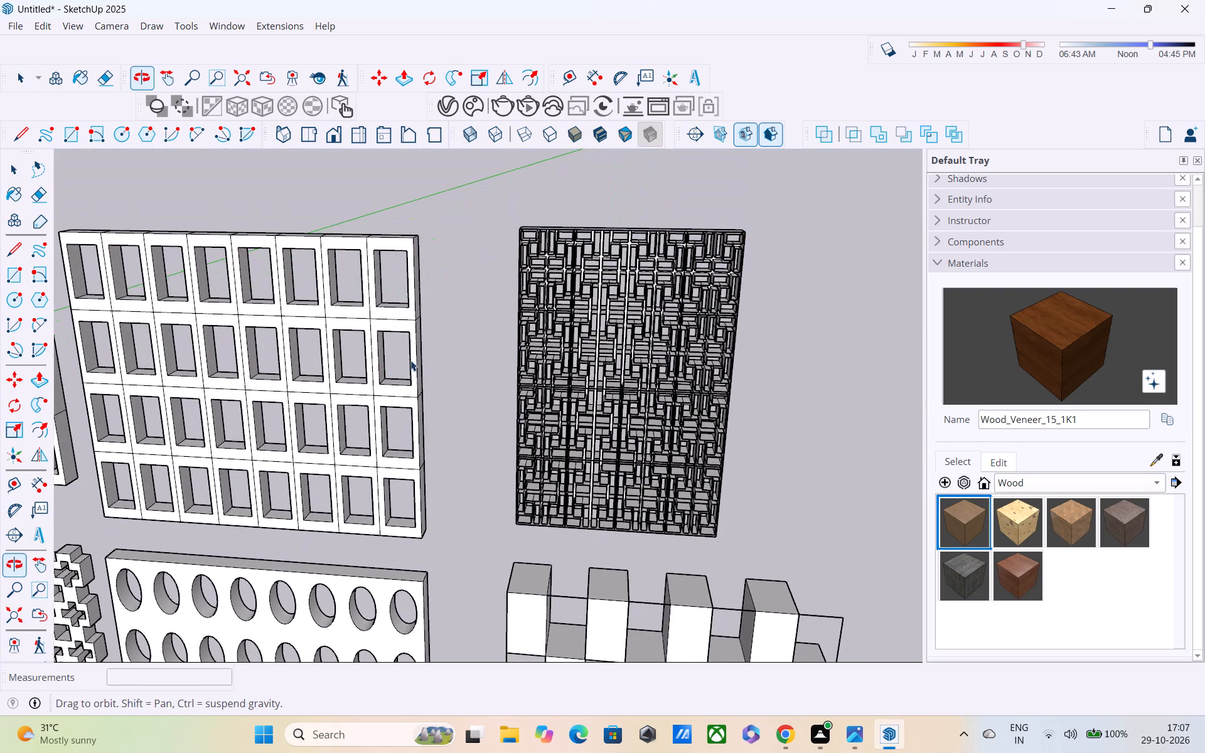
scroll(420, 355, down, 3)
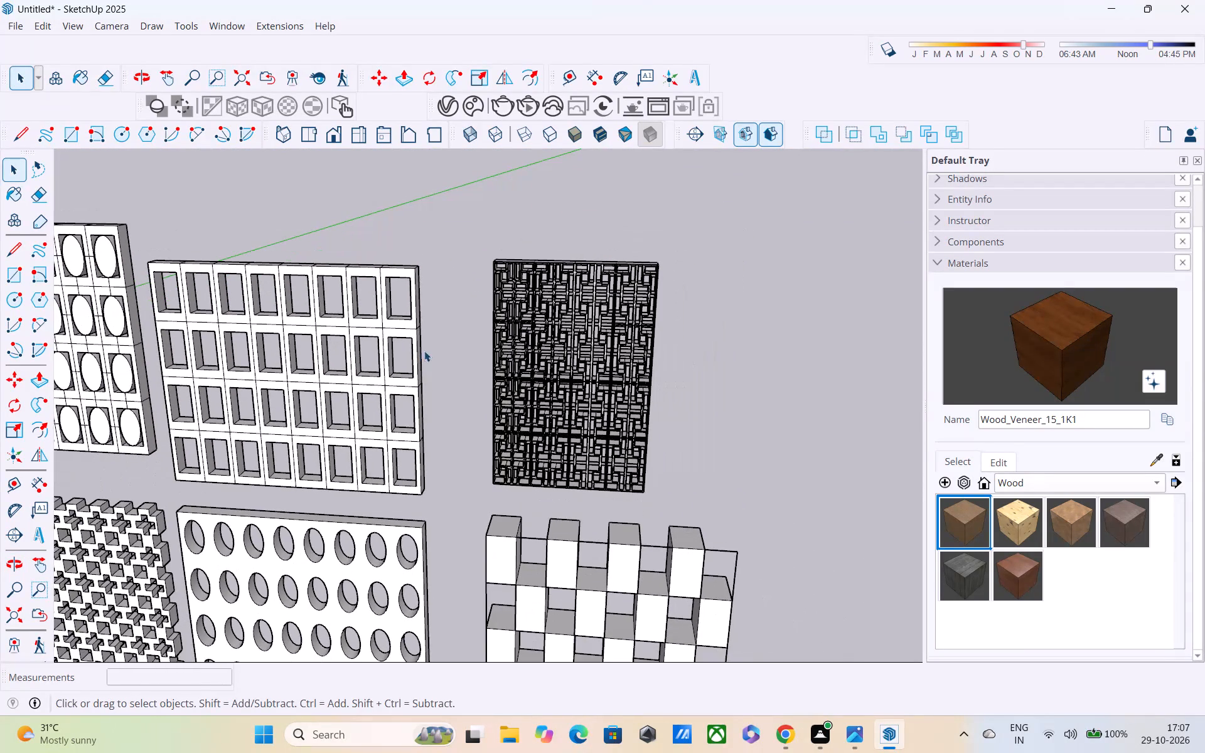
shift+middle_drag(545, 361, 524, 237)
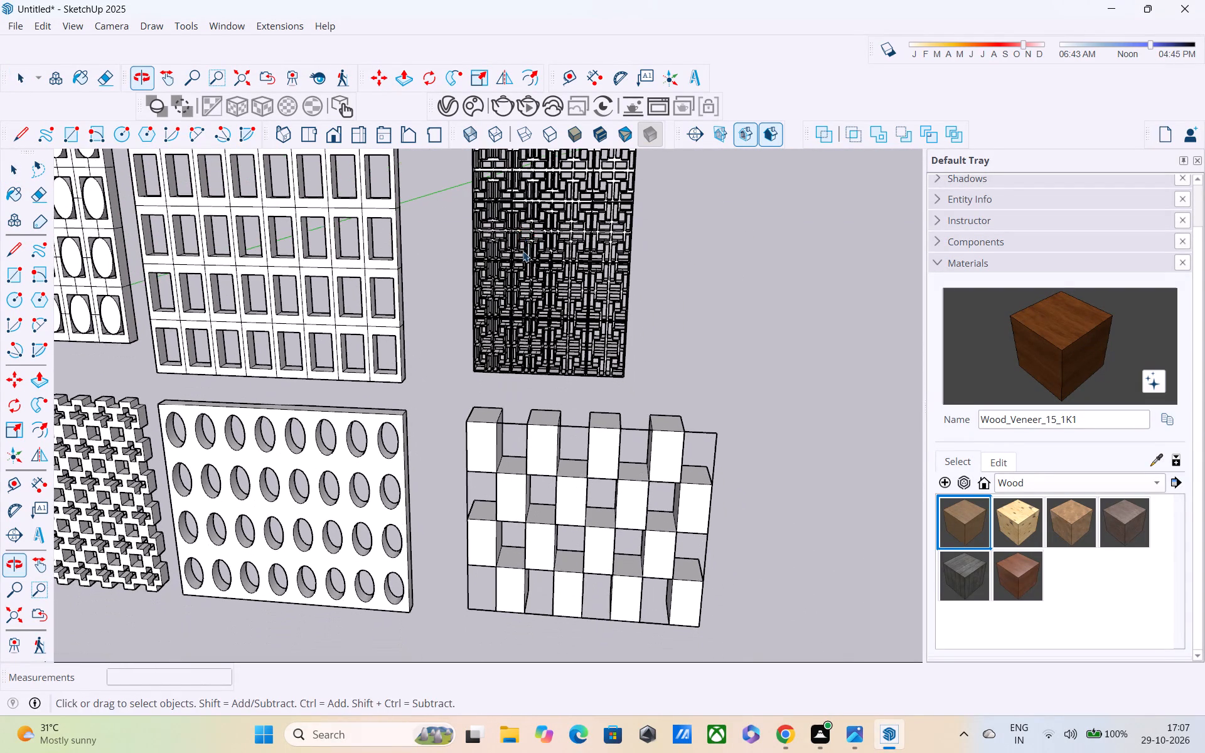
scroll(513, 284, down, 3)
middle_drag(513, 295, 622, 305)
scroll(227, 493, up, 3)
middle_drag(226, 490, 264, 446)
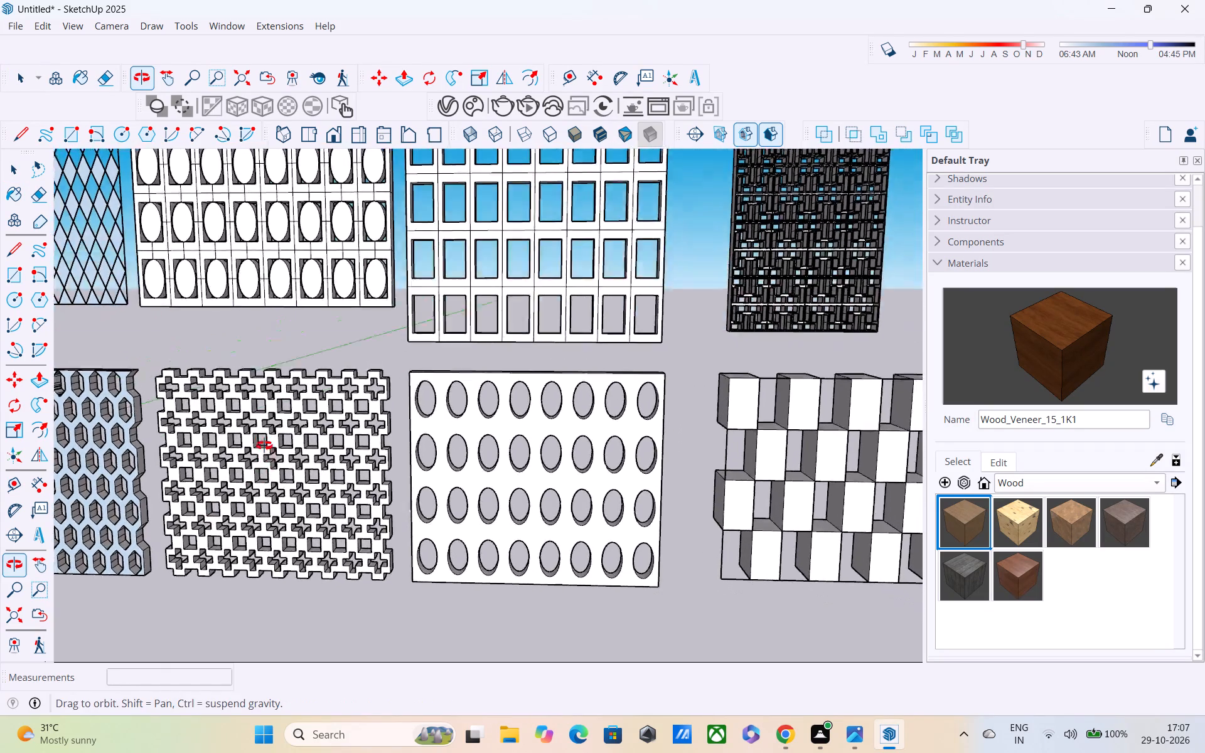
middle_drag(264, 446, 264, 434)
Move the cross-patterned mesh panel out of the set, about 9500 feet over to the area beside the buildings.
triple_click(264, 429)
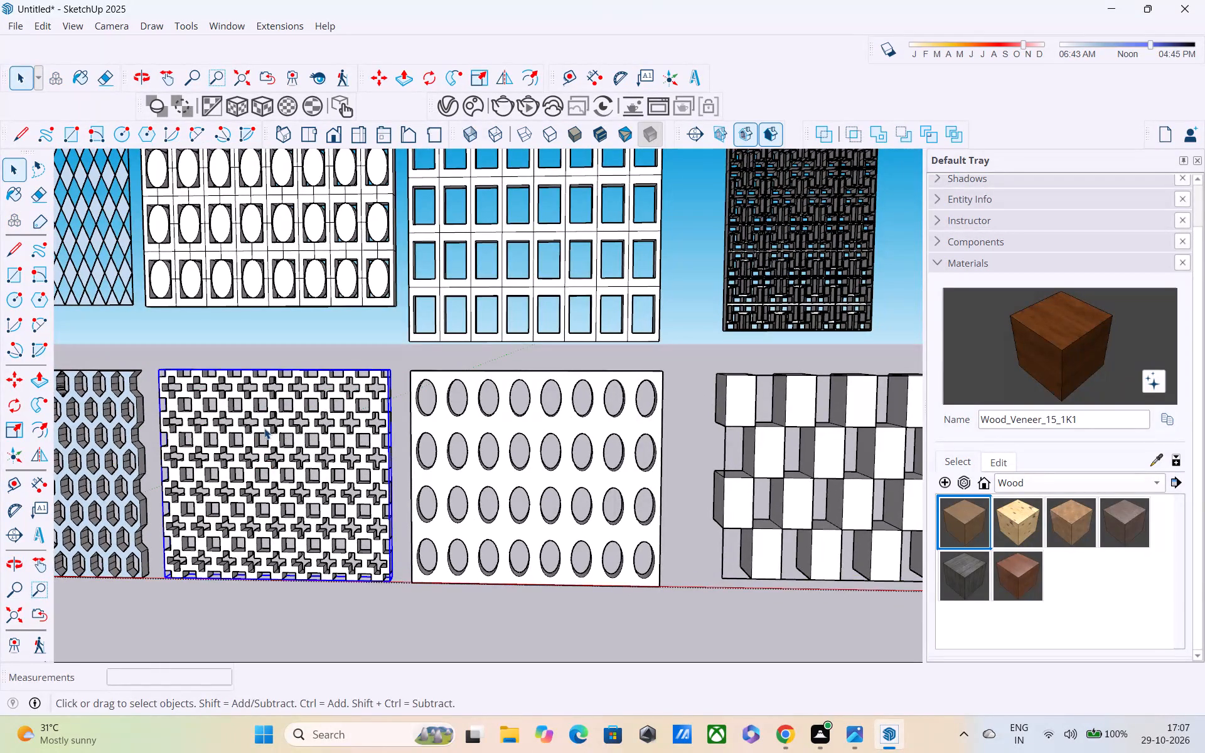
key(m)
click(262, 426)
scroll(185, 482, down, 5)
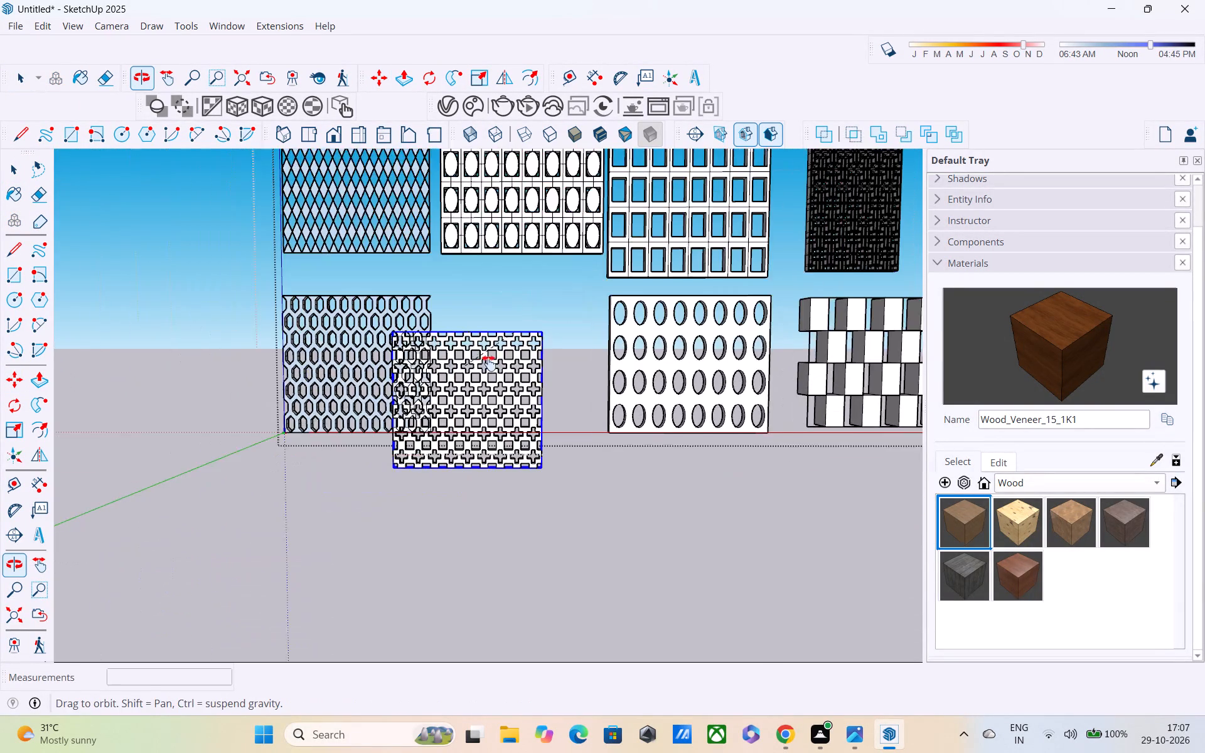
scroll(504, 355, down, 5)
middle_drag(441, 407, 950, 339)
scroll(950, 339, up, 1)
scroll(768, 340, down, 6)
scroll(370, 443, down, 2)
shift+middle_drag(370, 444, 707, 329)
scroll(552, 350, down, 6)
scroll(309, 418, down, 3)
shift+middle_drag(309, 418, 640, 375)
scroll(602, 365, down, 6)
scroll(414, 423, down, 2)
shift+middle_drag(412, 424, 540, 403)
scroll(376, 495, up, 20)
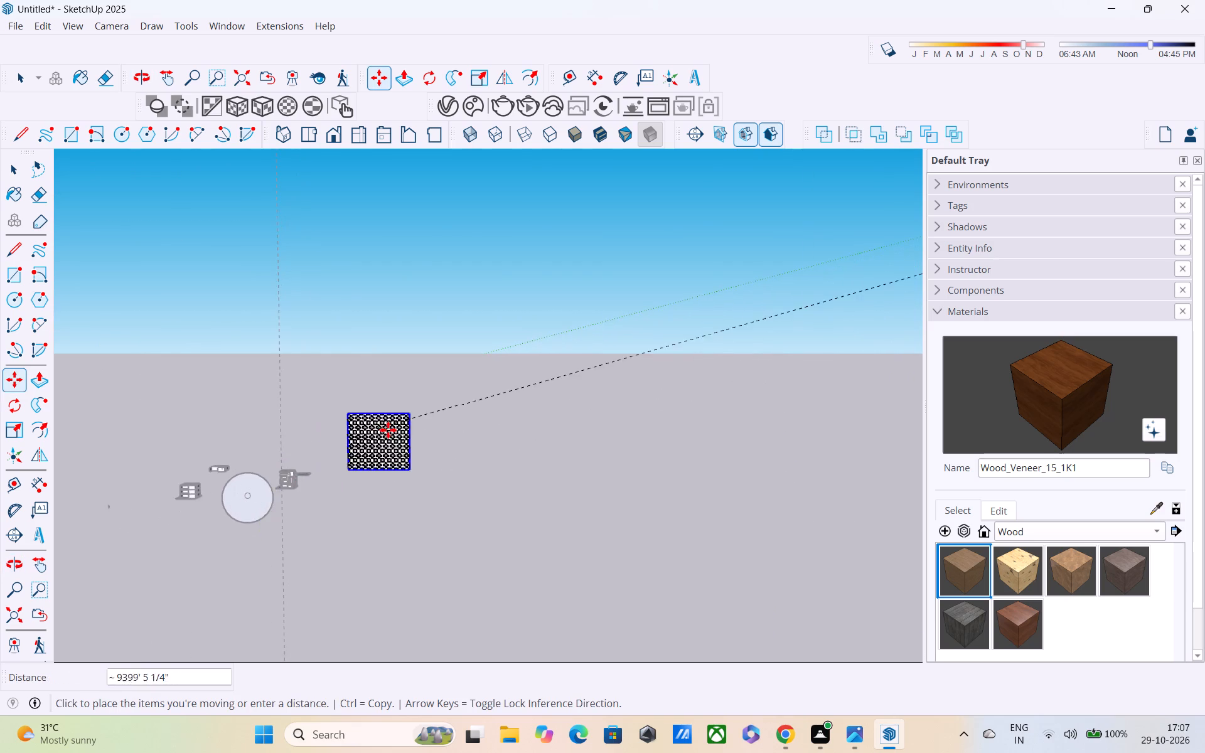
scroll(388, 430, up, 13)
middle_drag(467, 328, 683, 305)
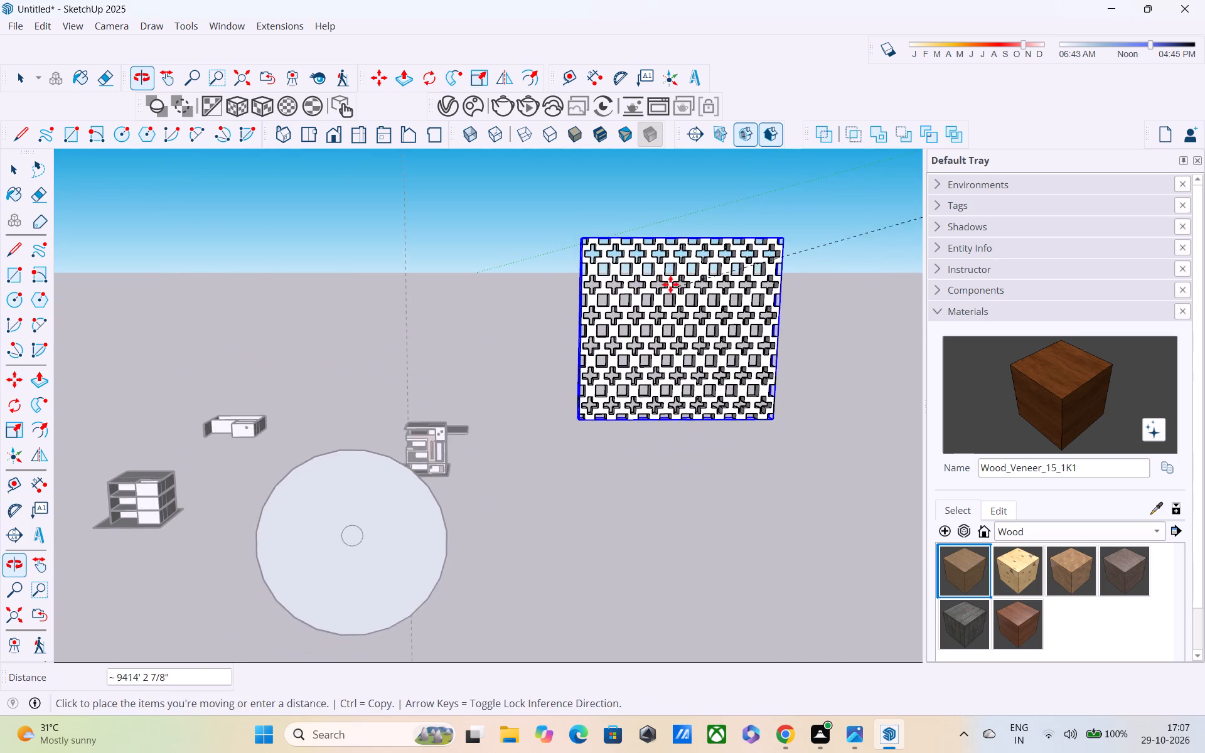
middle_drag(668, 284, 596, 215)
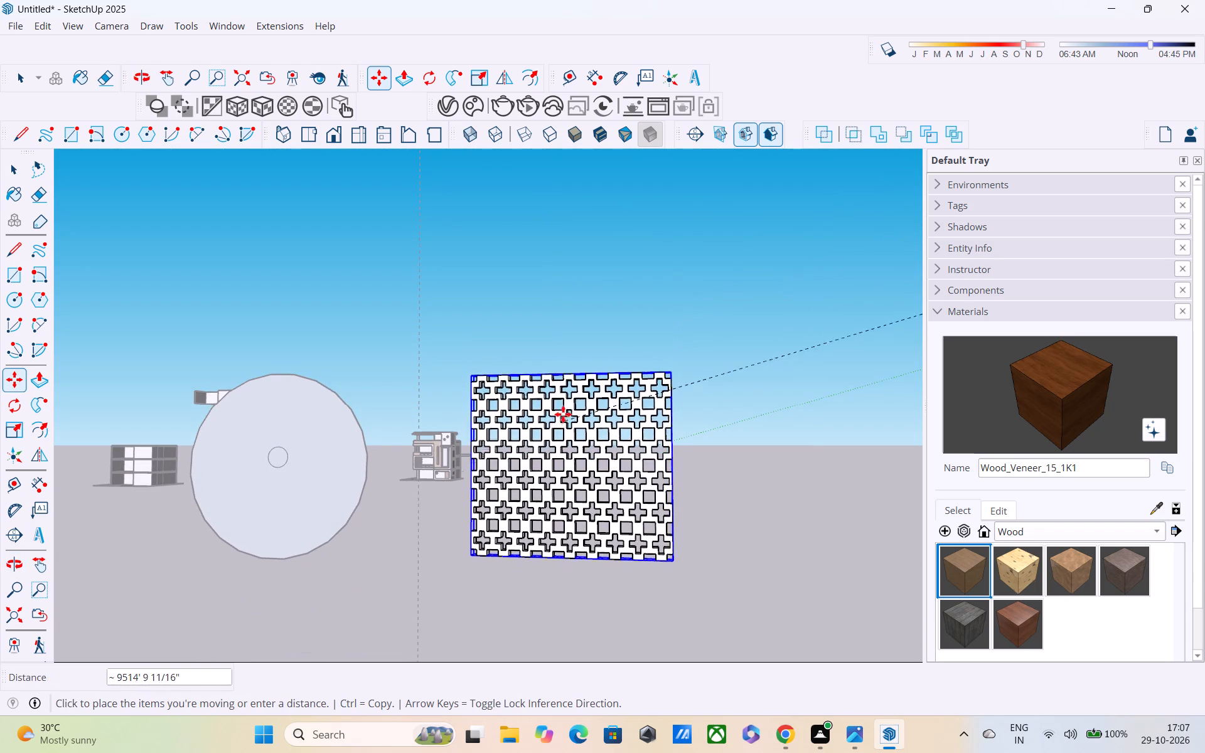
click(564, 402)
Scale the cross-patterned panel down in height and thin it along the green axis to a factor of about 0.11.
key(s)
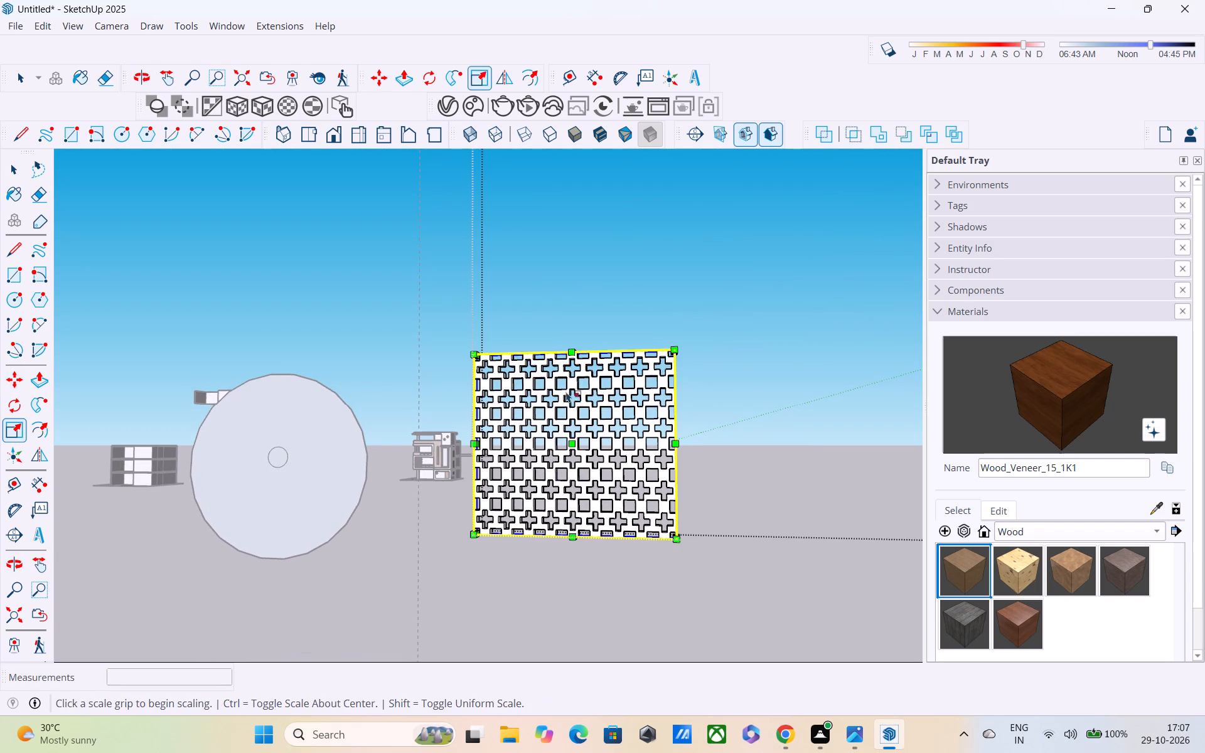
click(570, 355)
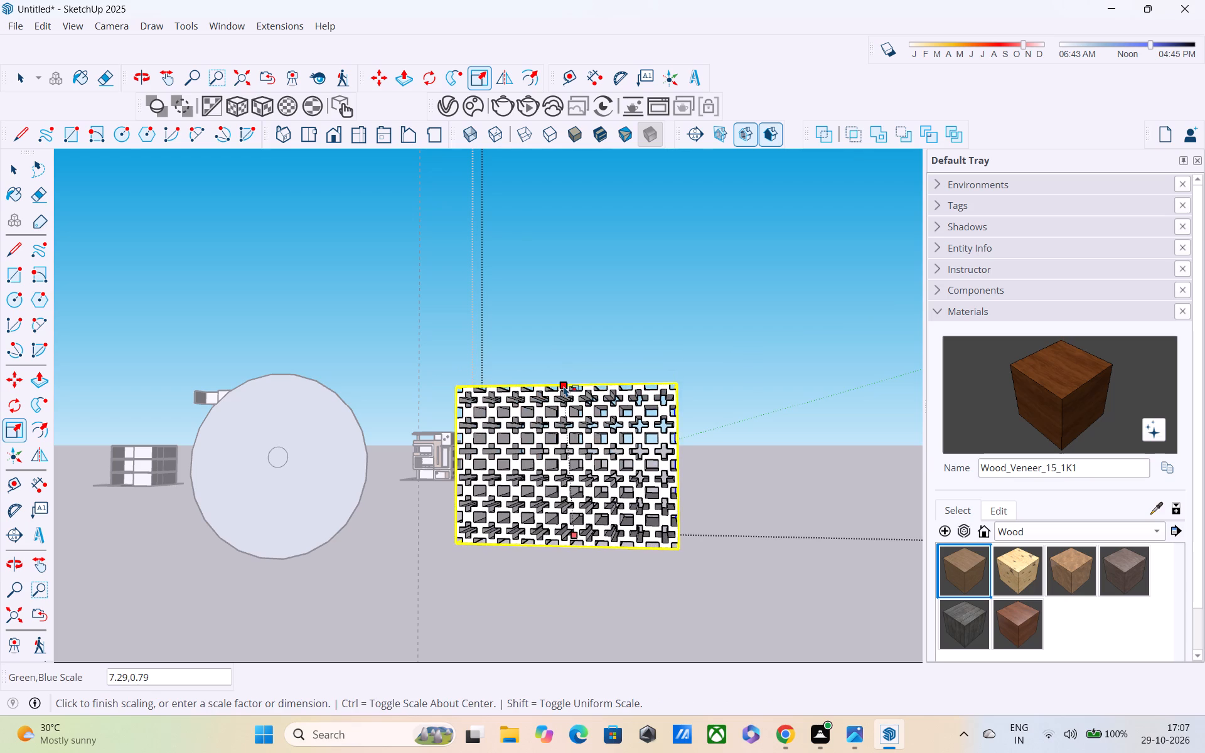
drag(565, 429, 567, 441)
middle_drag(594, 430, 486, 543)
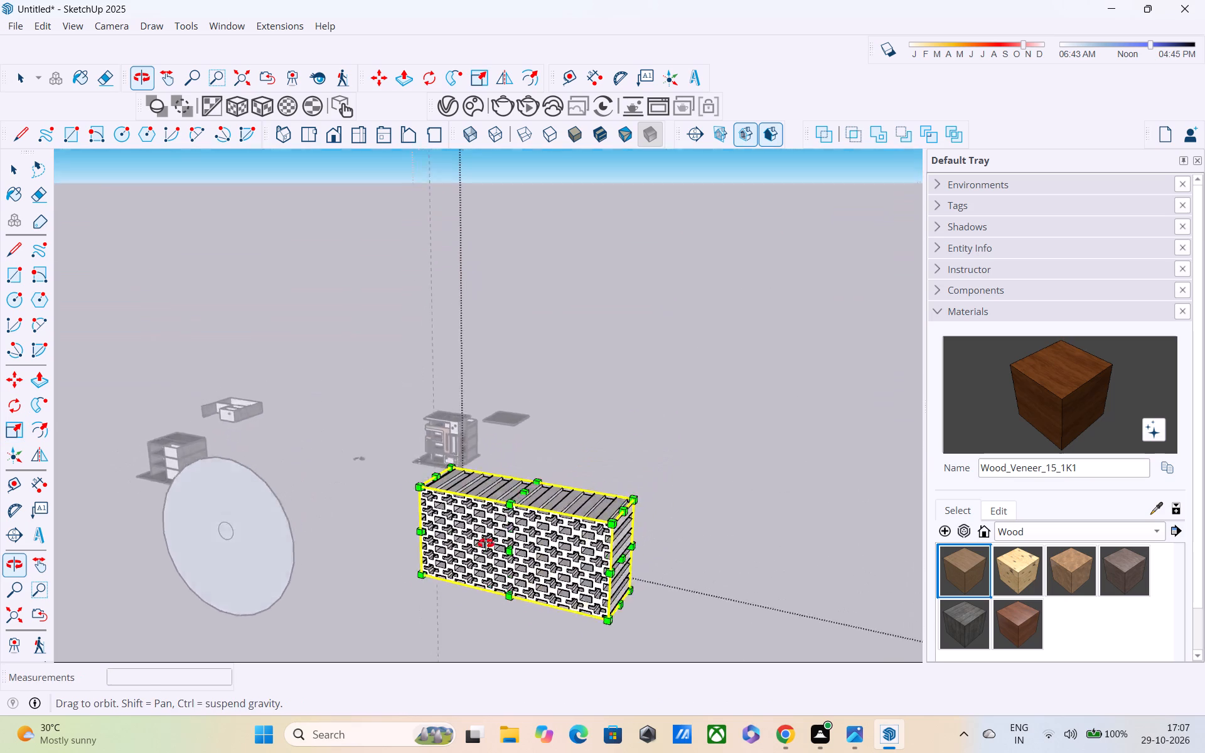
middle_drag(486, 543, 387, 566)
drag(427, 562, 428, 563)
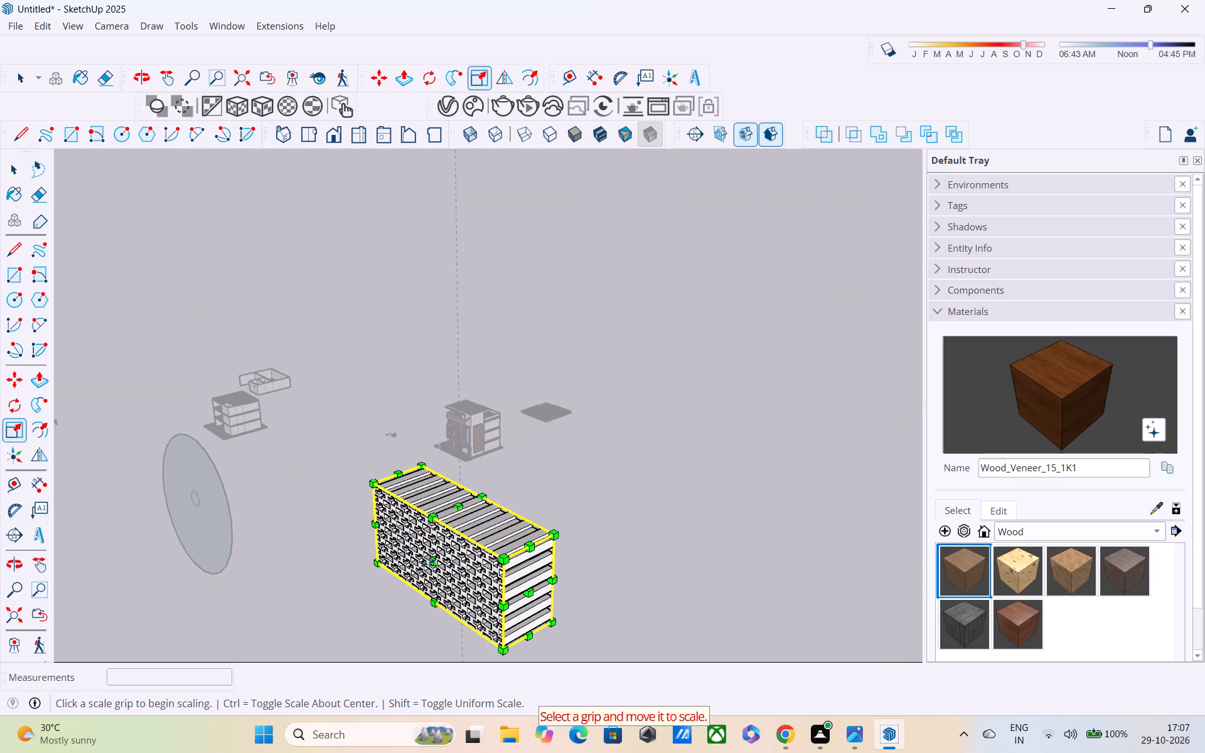
drag(428, 563, 481, 543)
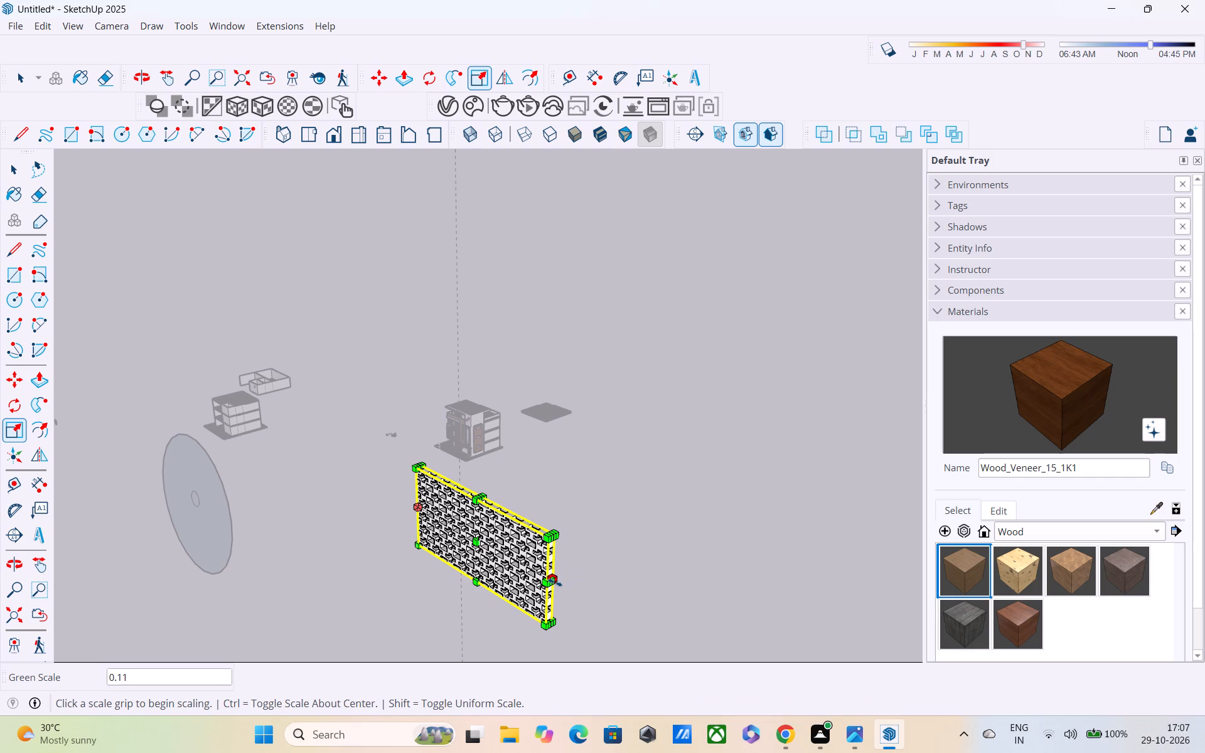
Scale the cross-patterned panel's length along the red axis to about 0.49 and reduce its height further.
drag(555, 582, 511, 513)
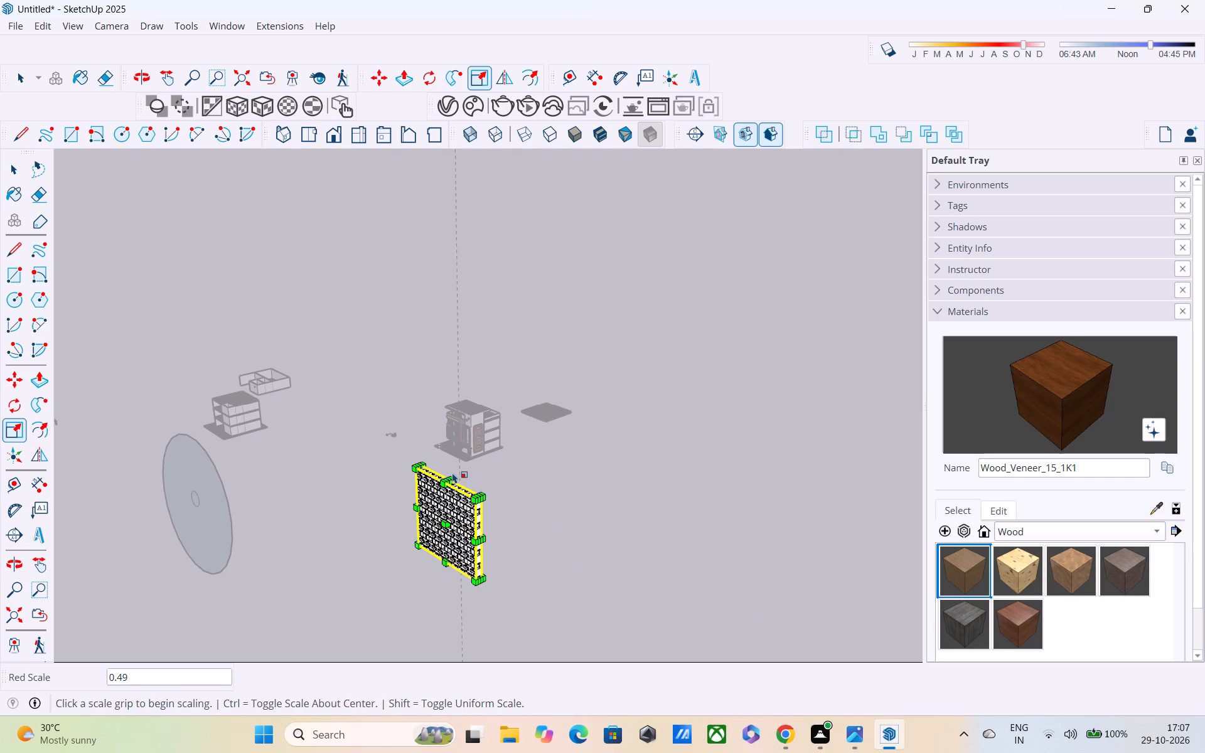
scroll(453, 473, up, 9)
drag(447, 486, 431, 547)
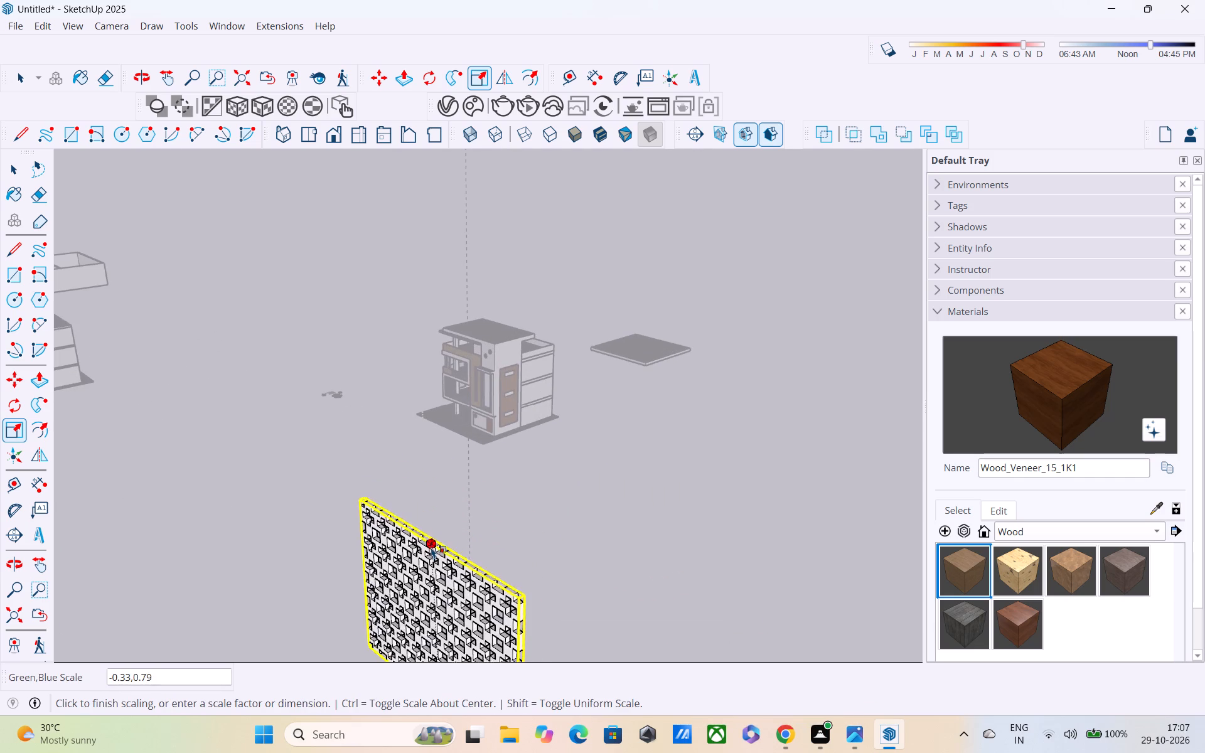
drag(431, 547, 433, 573)
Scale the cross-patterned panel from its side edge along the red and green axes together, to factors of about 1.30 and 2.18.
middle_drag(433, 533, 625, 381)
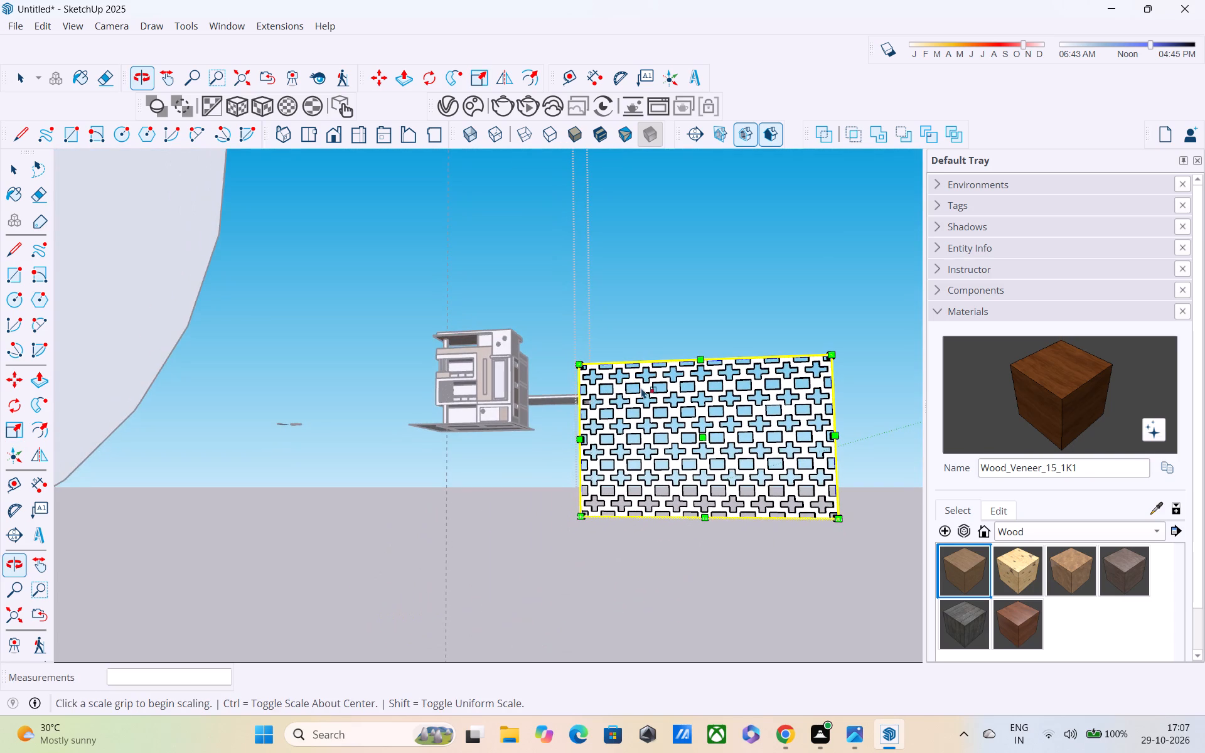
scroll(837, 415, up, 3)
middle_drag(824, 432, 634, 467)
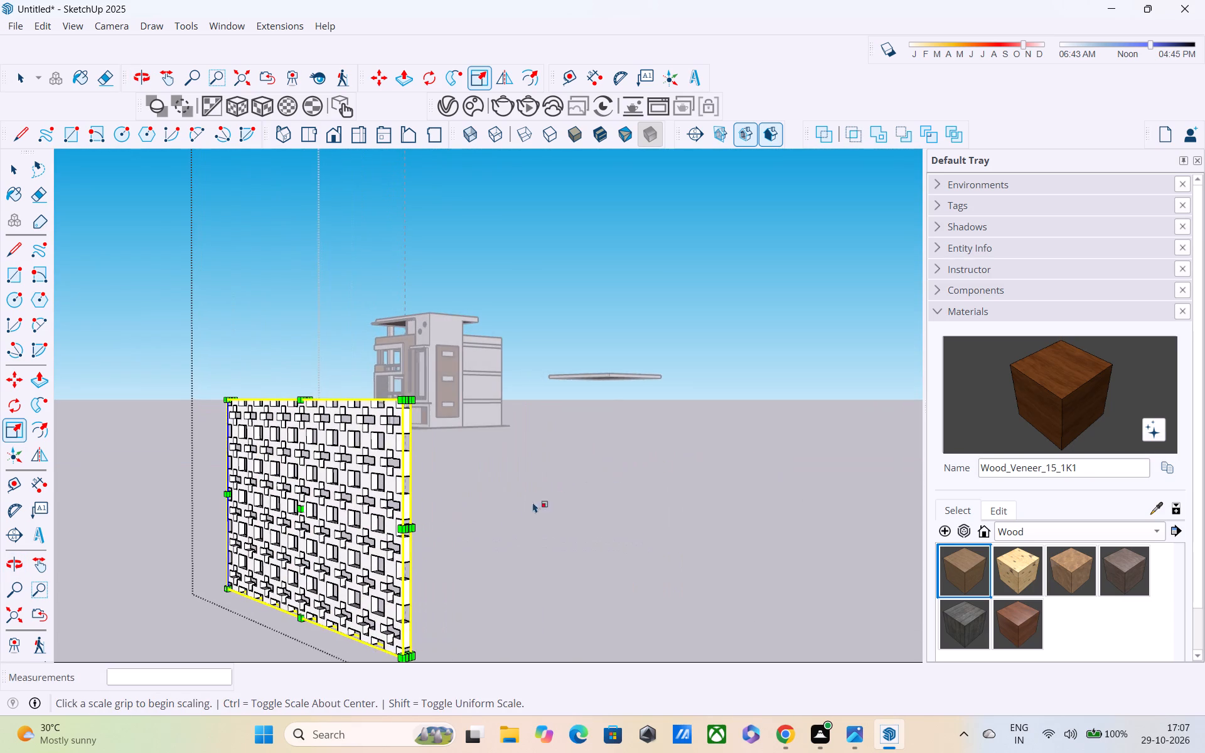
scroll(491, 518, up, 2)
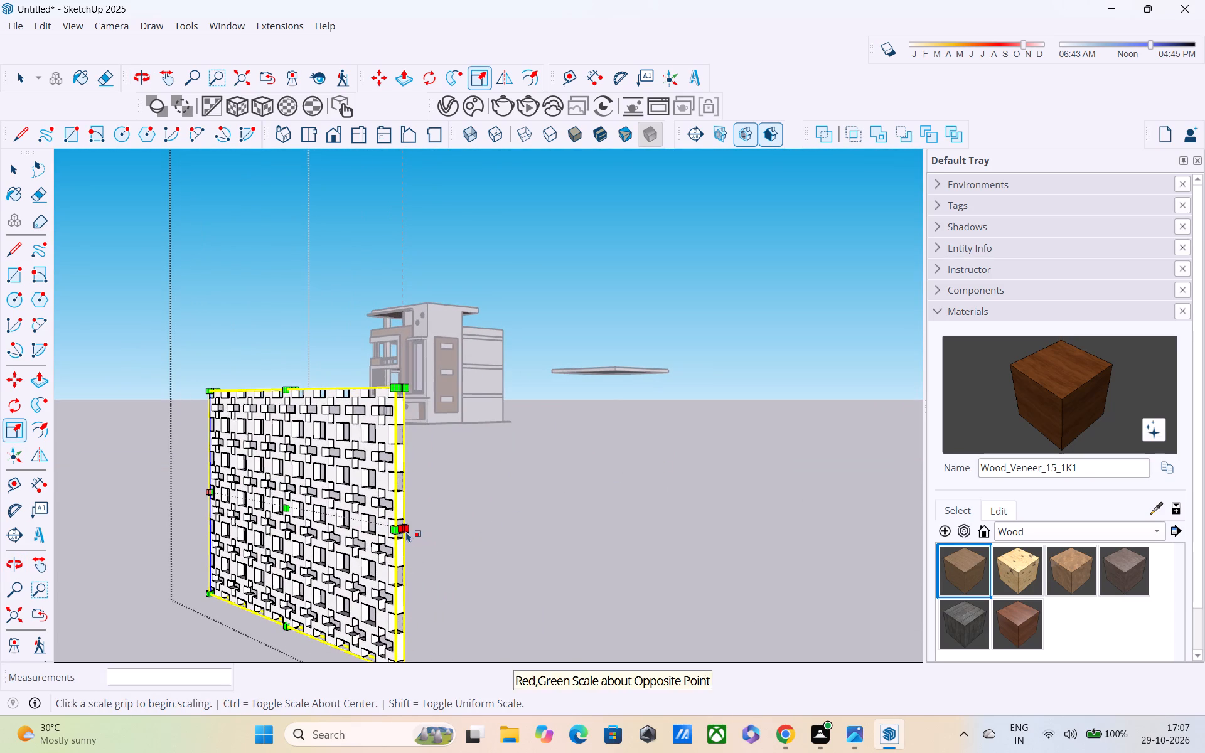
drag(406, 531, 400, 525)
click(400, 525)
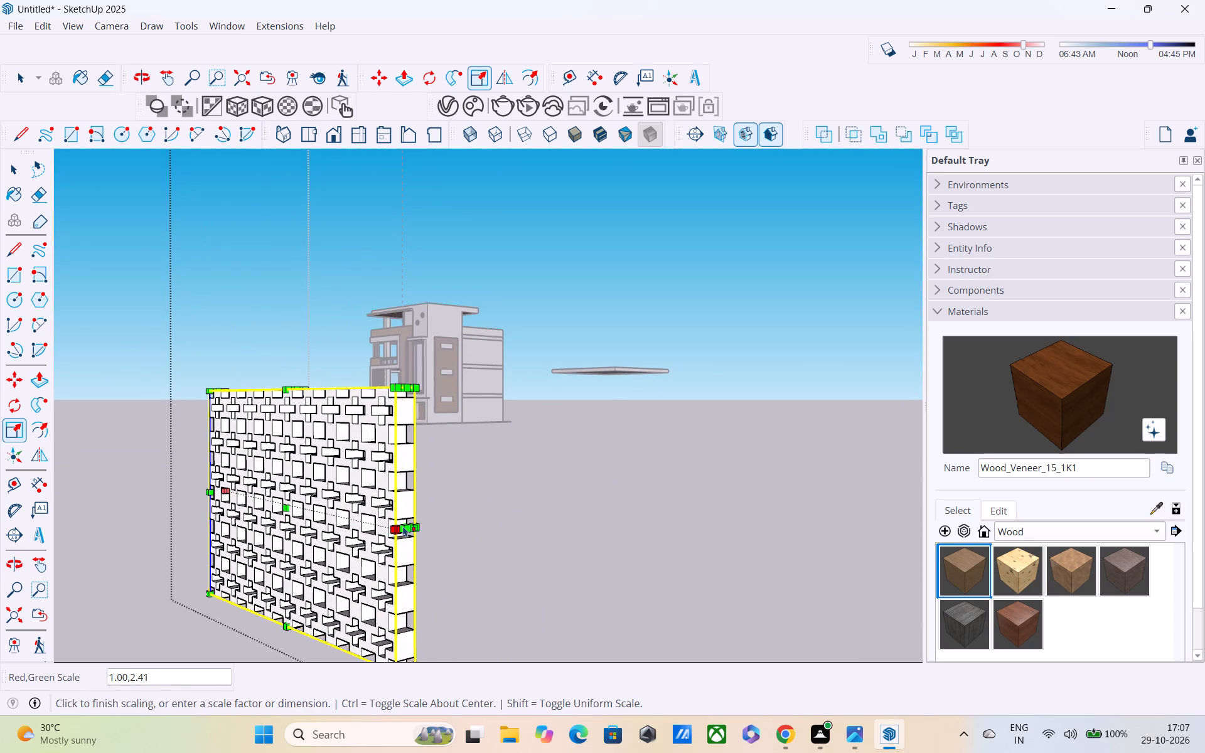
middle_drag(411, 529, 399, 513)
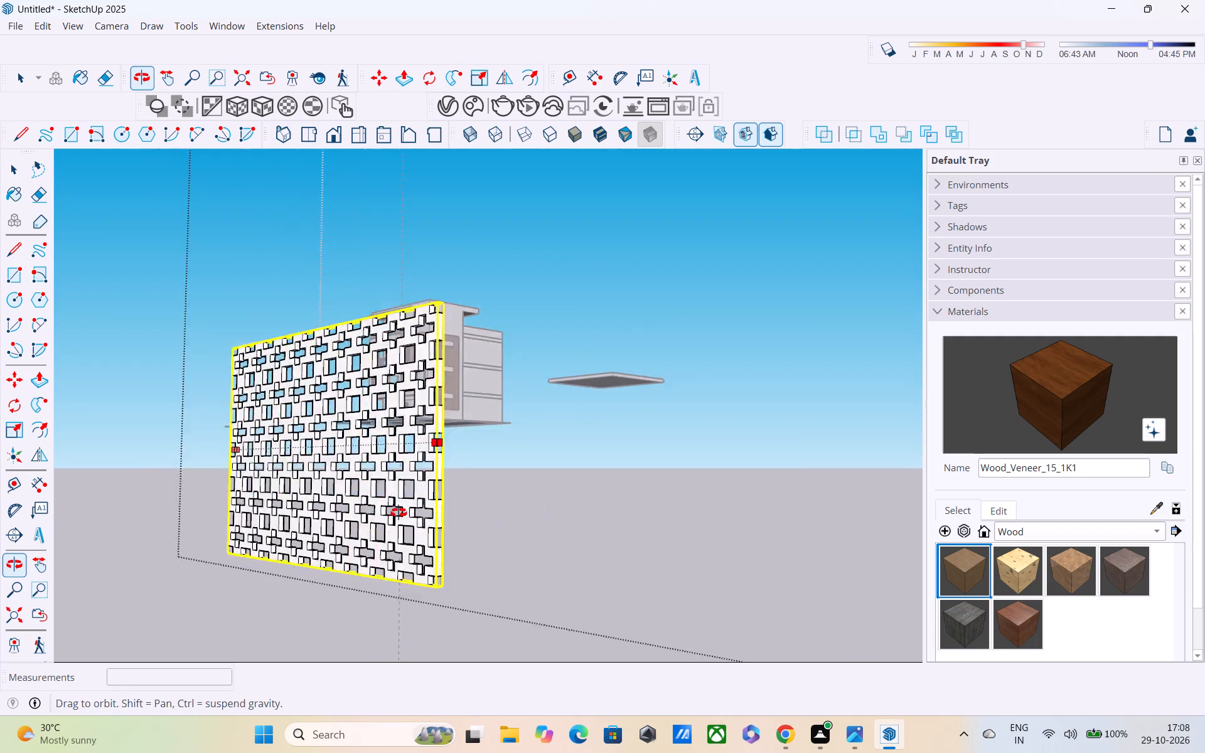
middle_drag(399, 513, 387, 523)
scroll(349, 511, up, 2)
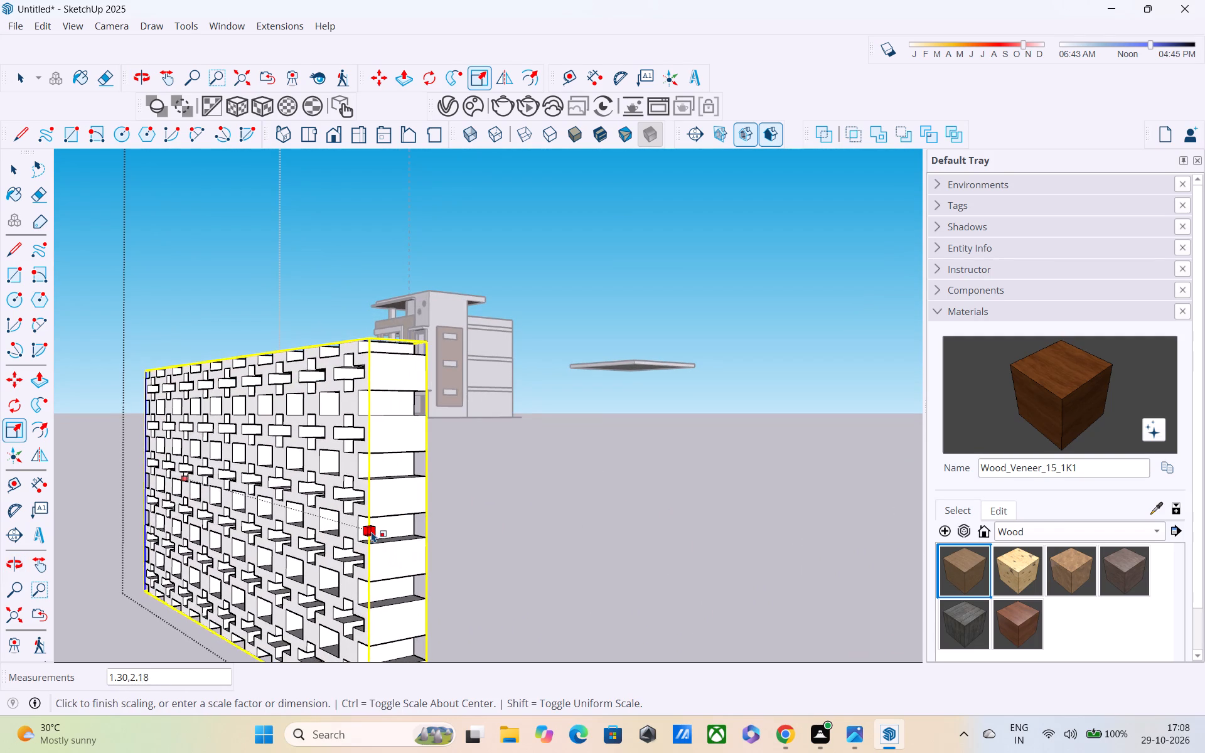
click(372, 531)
Shorten the cross-patterned panel along the red axis and thin it along the green axis to a factor of about 0.31.
drag(402, 534, 333, 486)
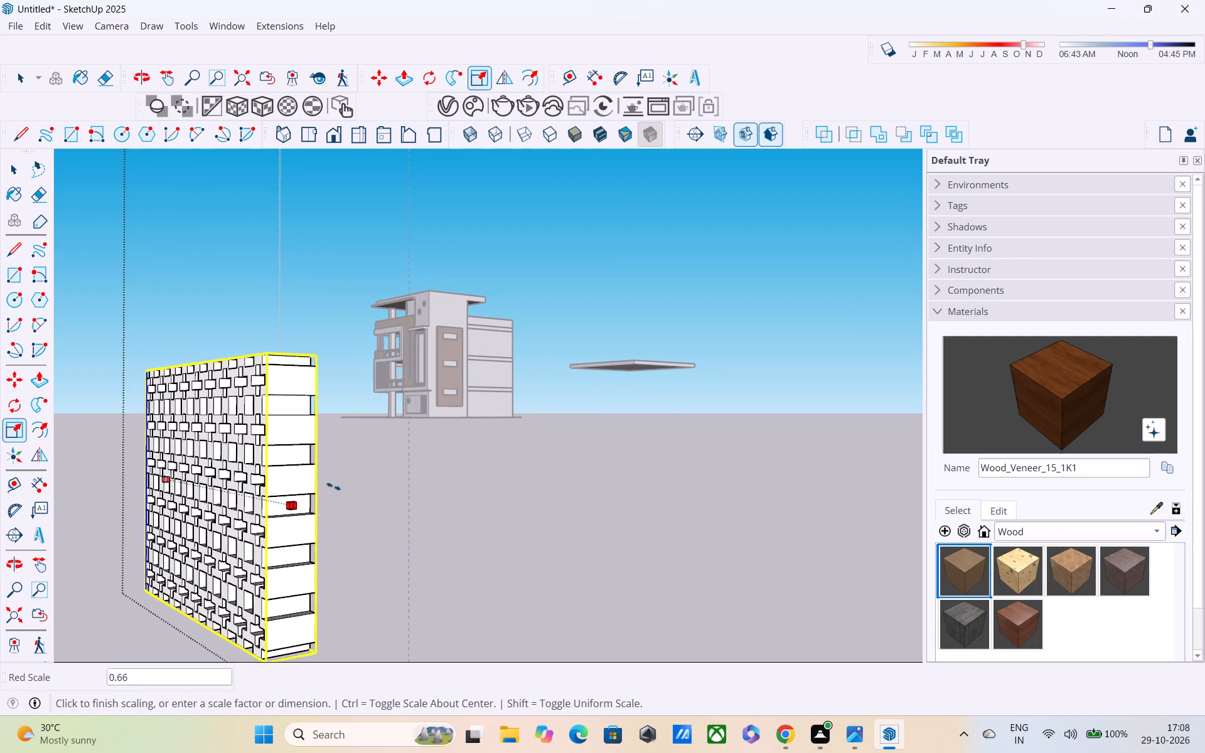
drag(333, 486, 322, 483)
drag(188, 491, 195, 493)
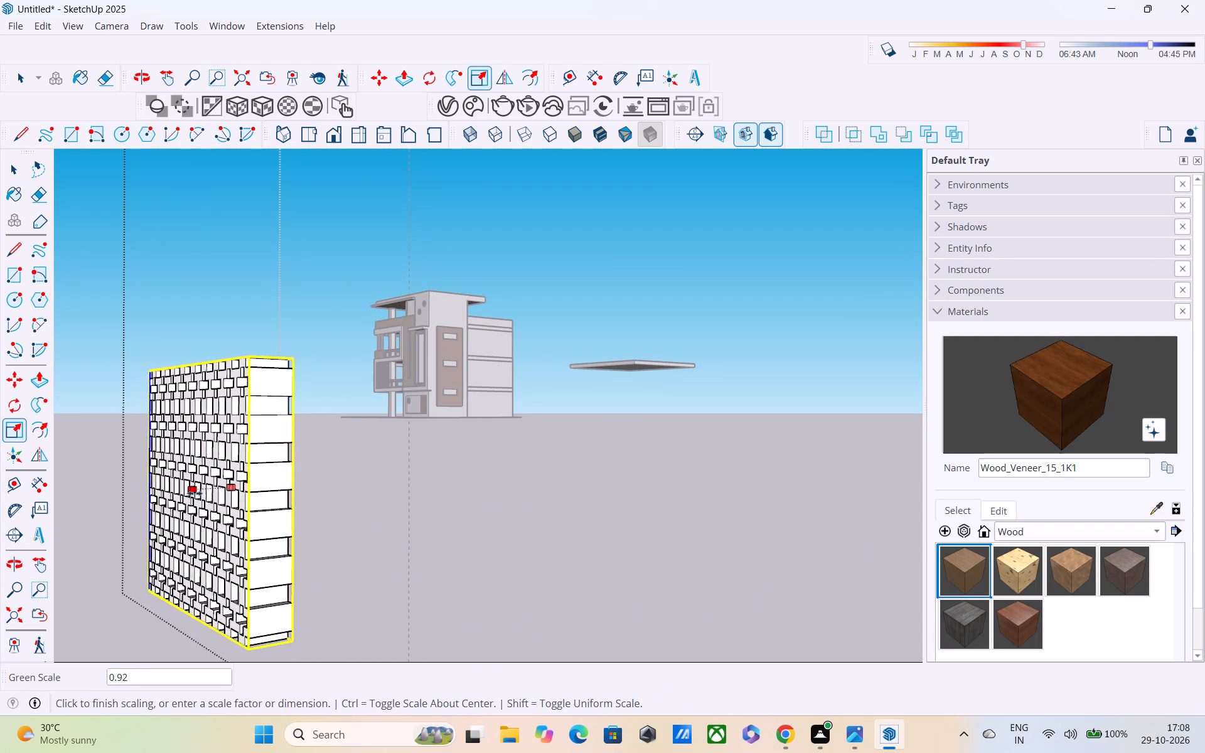
drag(195, 493, 218, 505)
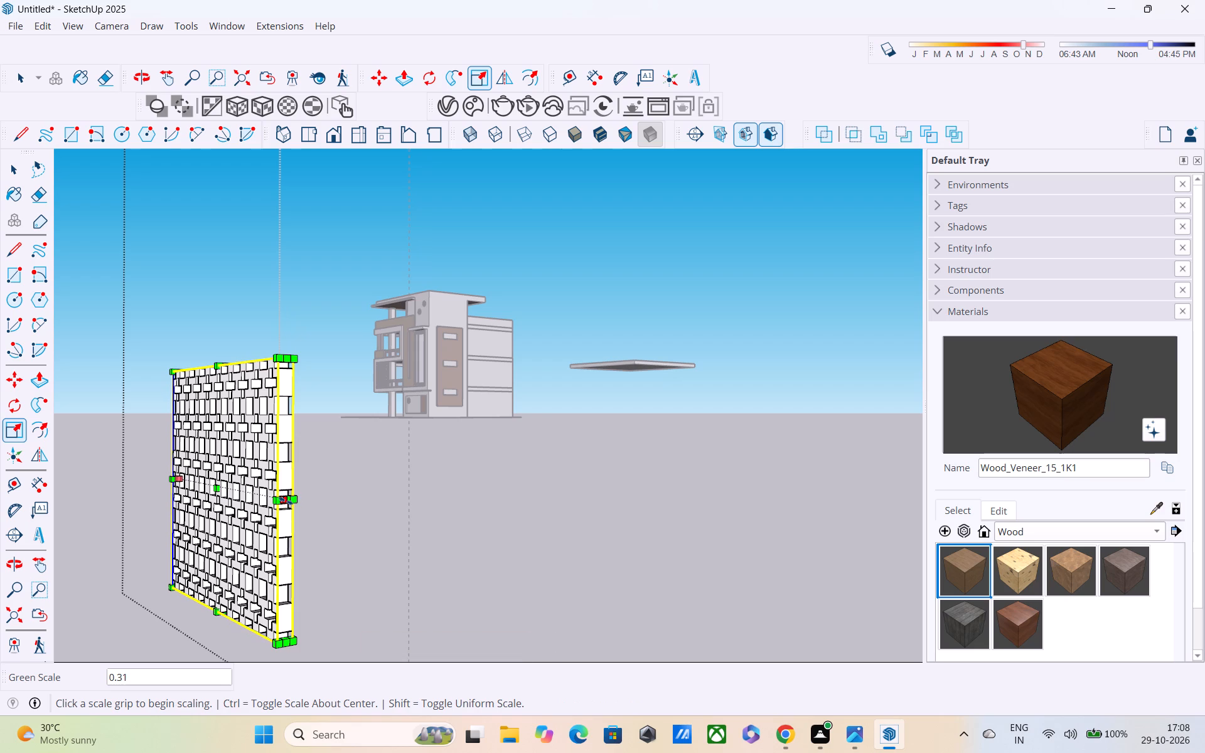
drag(286, 501, 244, 454)
Scale the cross-patterned panel's height along the blue axis to a factor of about 0.41.
middle_drag(228, 457, 268, 521)
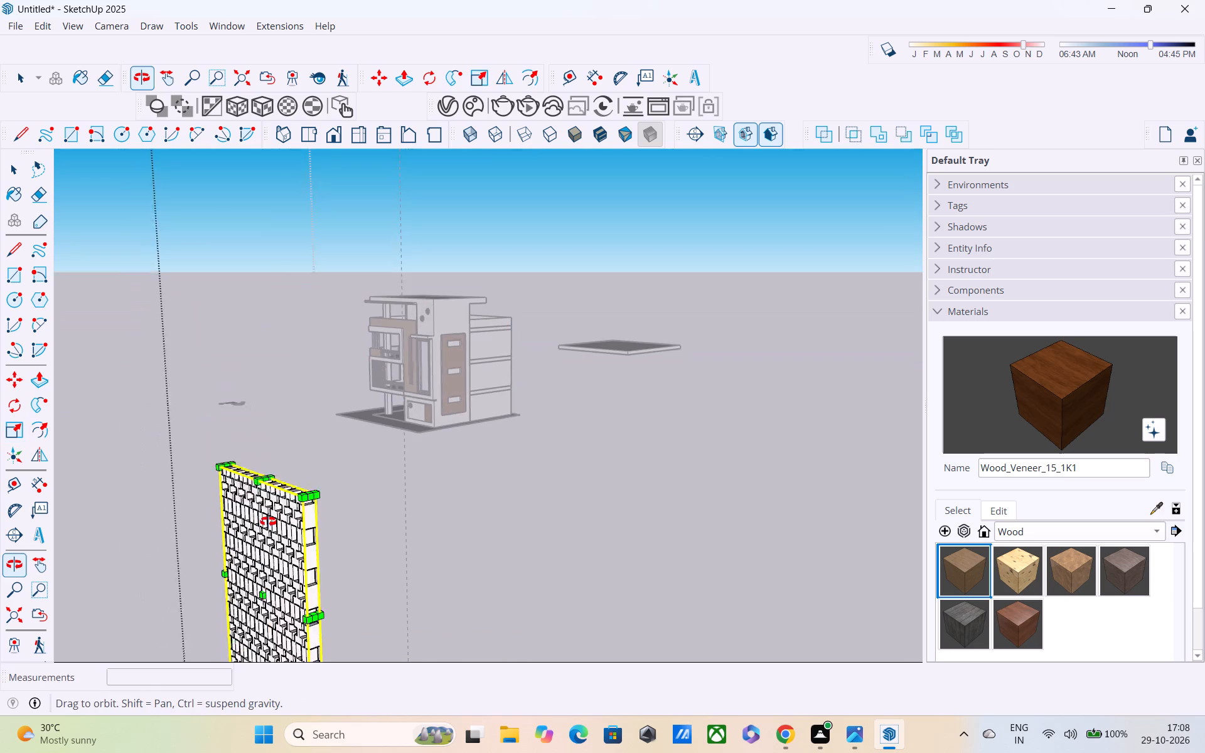
middle_drag(268, 521, 273, 523)
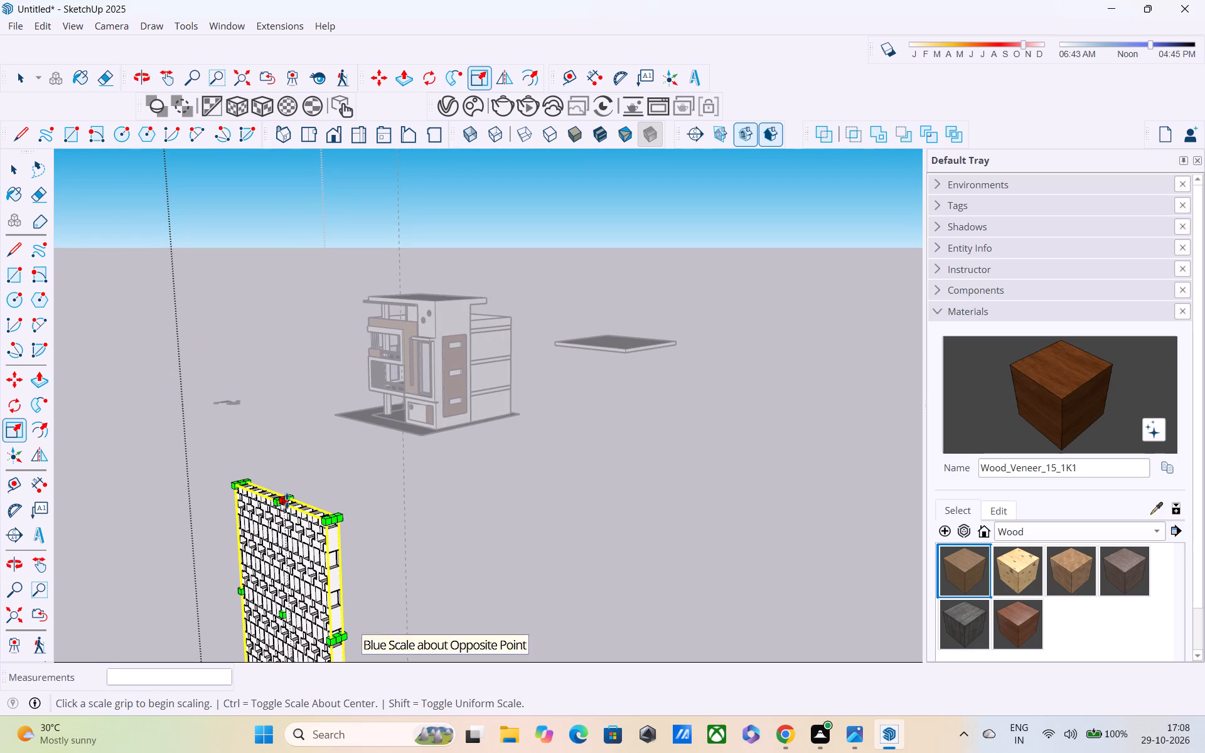
drag(287, 501, 293, 632)
Move the cross-patterned panel by its bottom corner about 110 feet to the front corner of the three-storey building's base.
scroll(291, 550, down, 1)
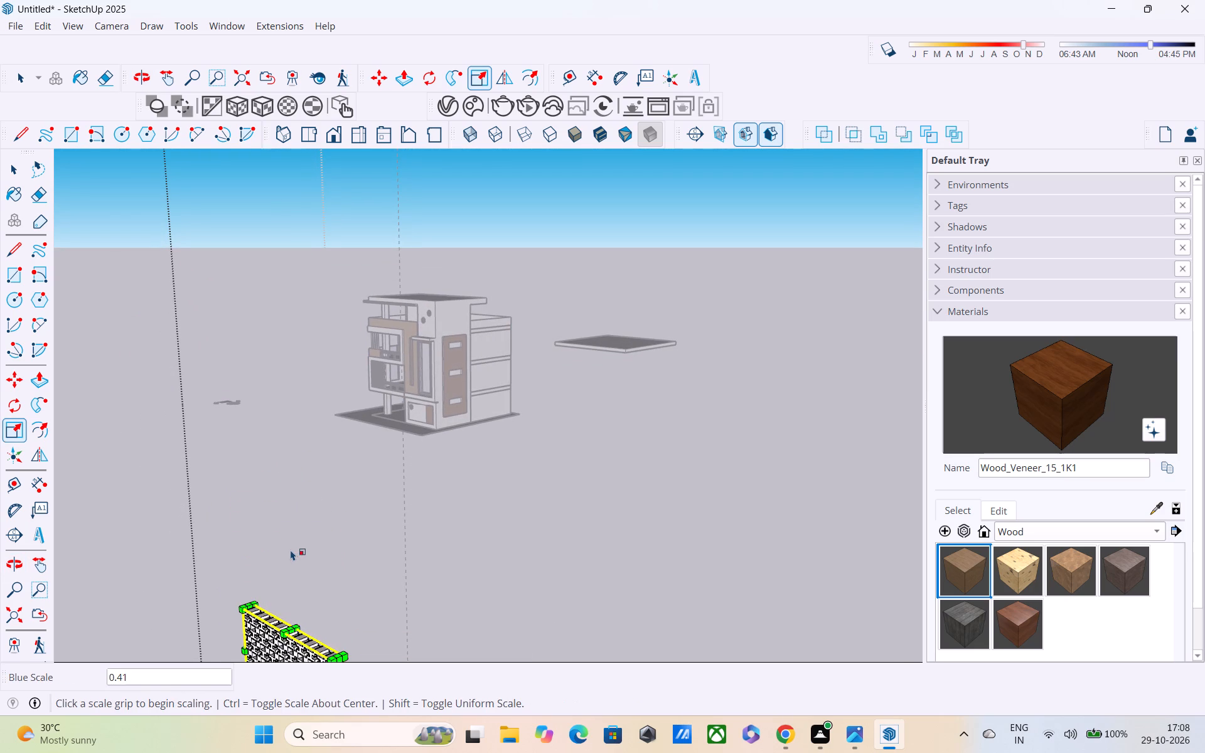
shift+middle_drag(291, 548, 321, 393)
middle_drag(373, 499, 526, 443)
key(m)
click(513, 467)
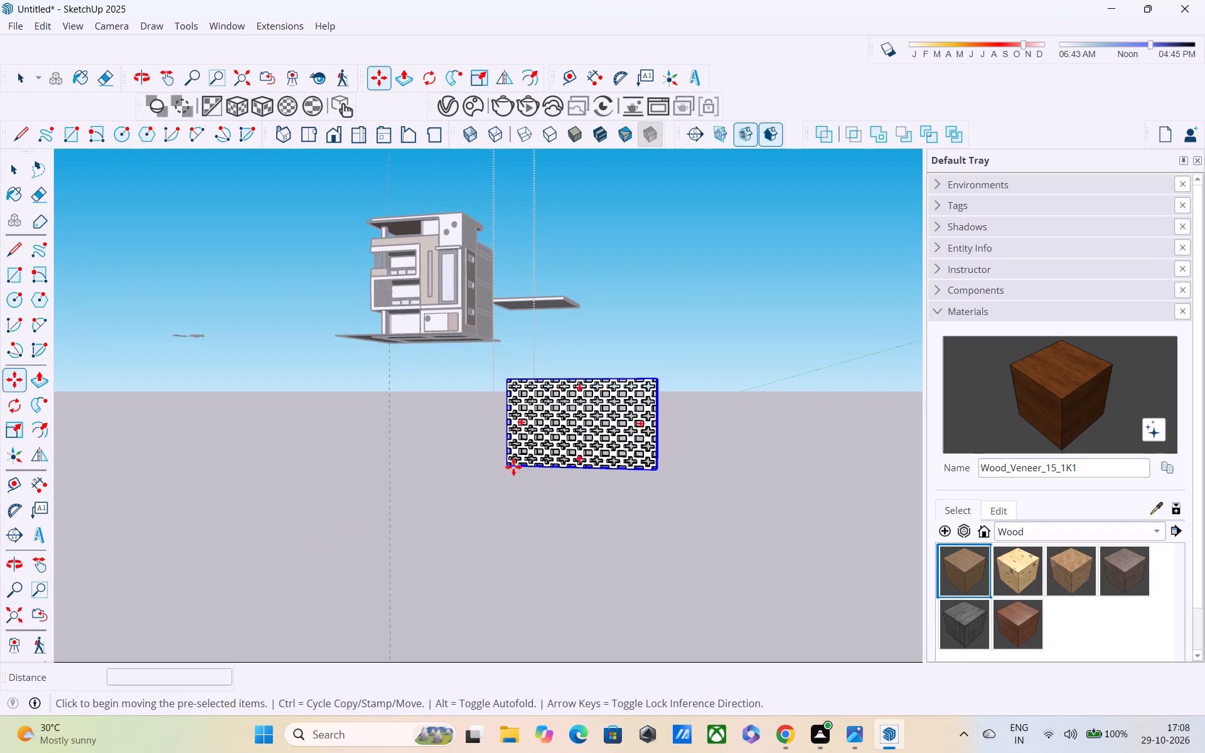
middle_drag(461, 337, 612, 400)
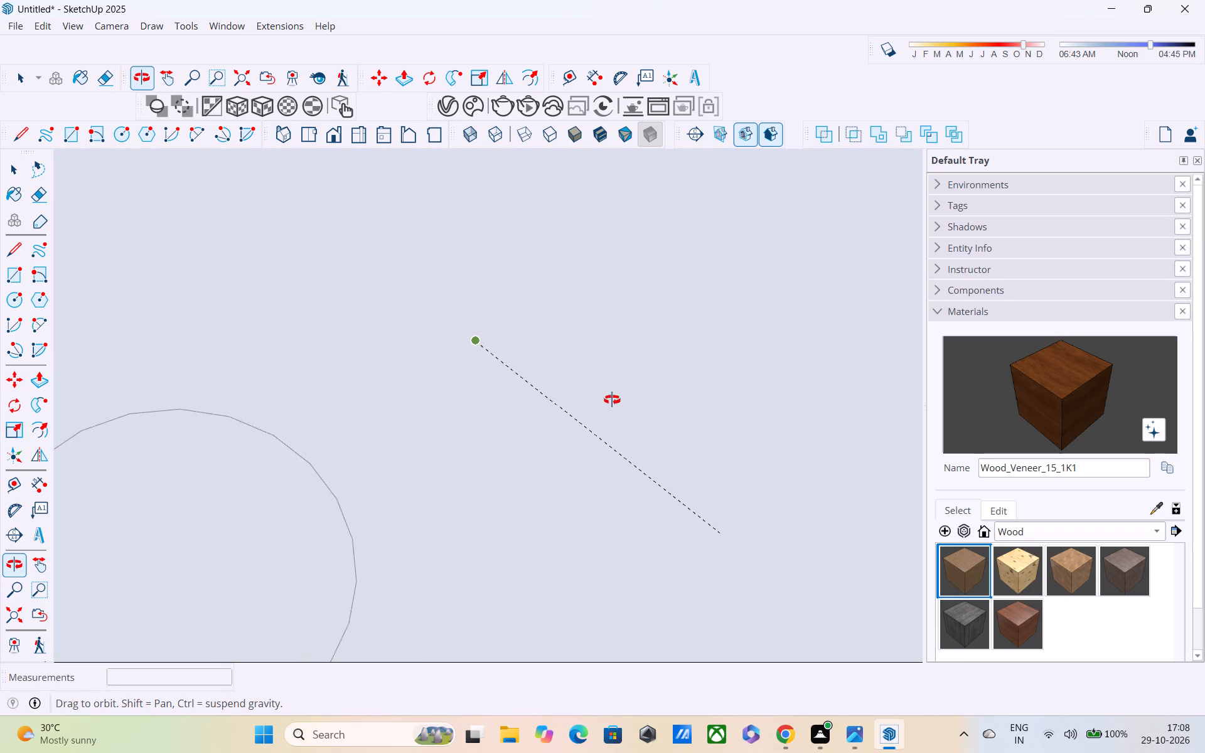
middle_drag(612, 400, 507, 385)
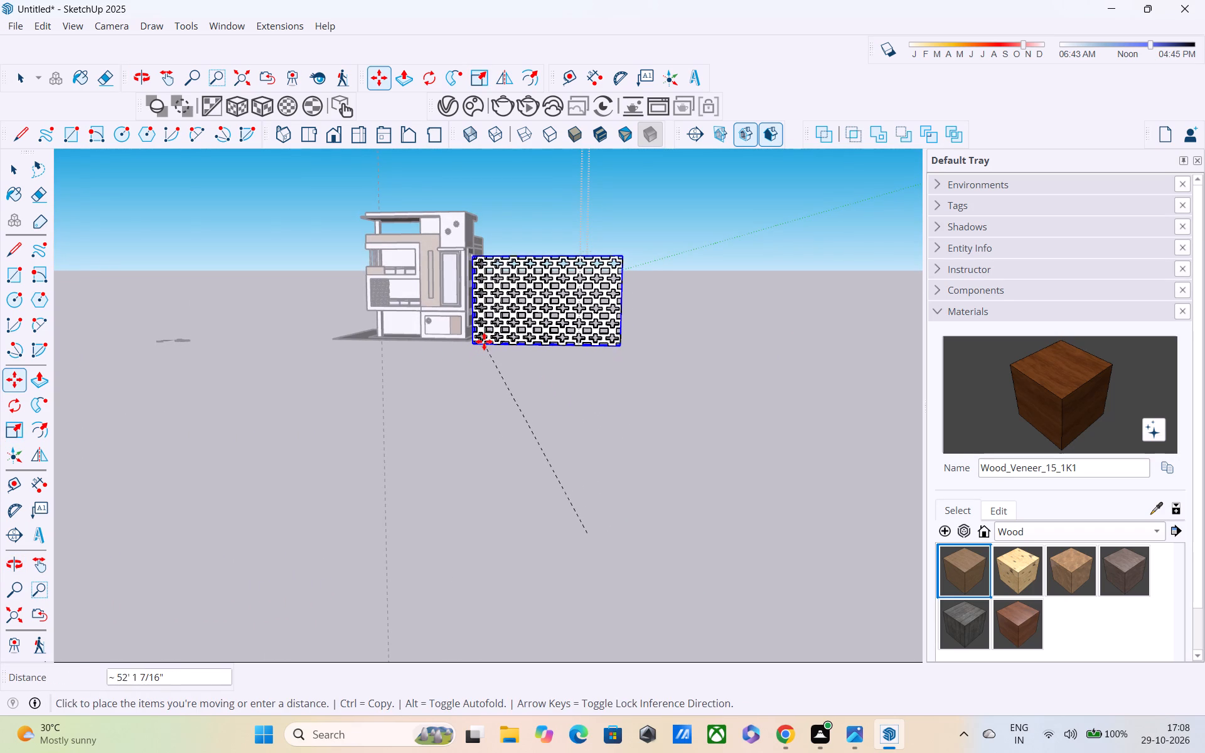
middle_drag(484, 344, 562, 475)
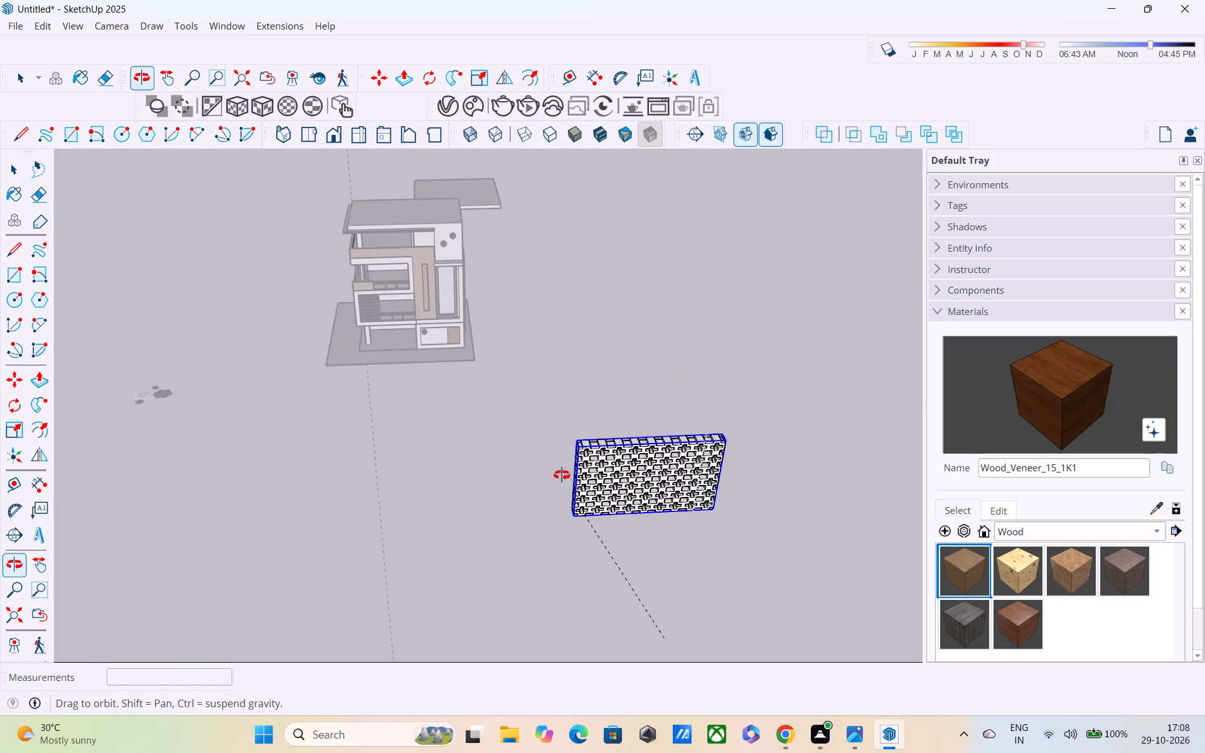
middle_drag(562, 475, 561, 475)
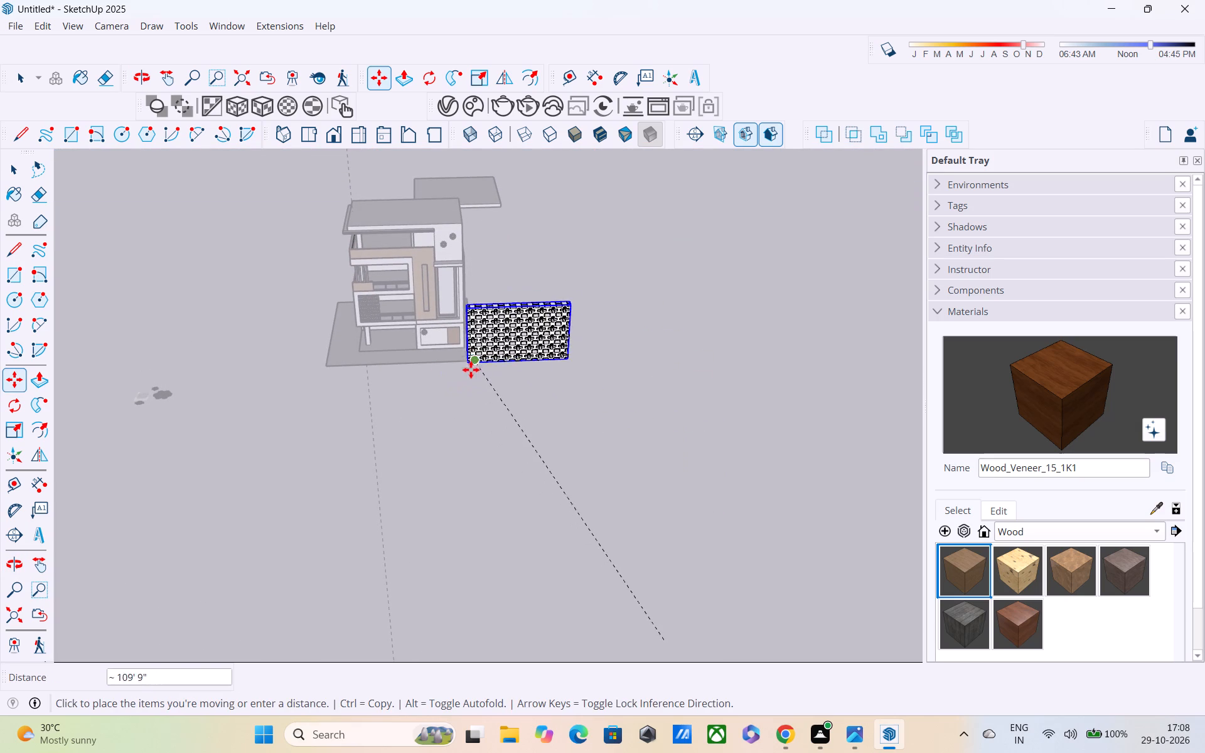
click(469, 358)
Scale the cross-patterned panel's height along the blue axis to a factor of about 0.62.
scroll(555, 366, up, 1)
middle_drag(560, 369, 579, 370)
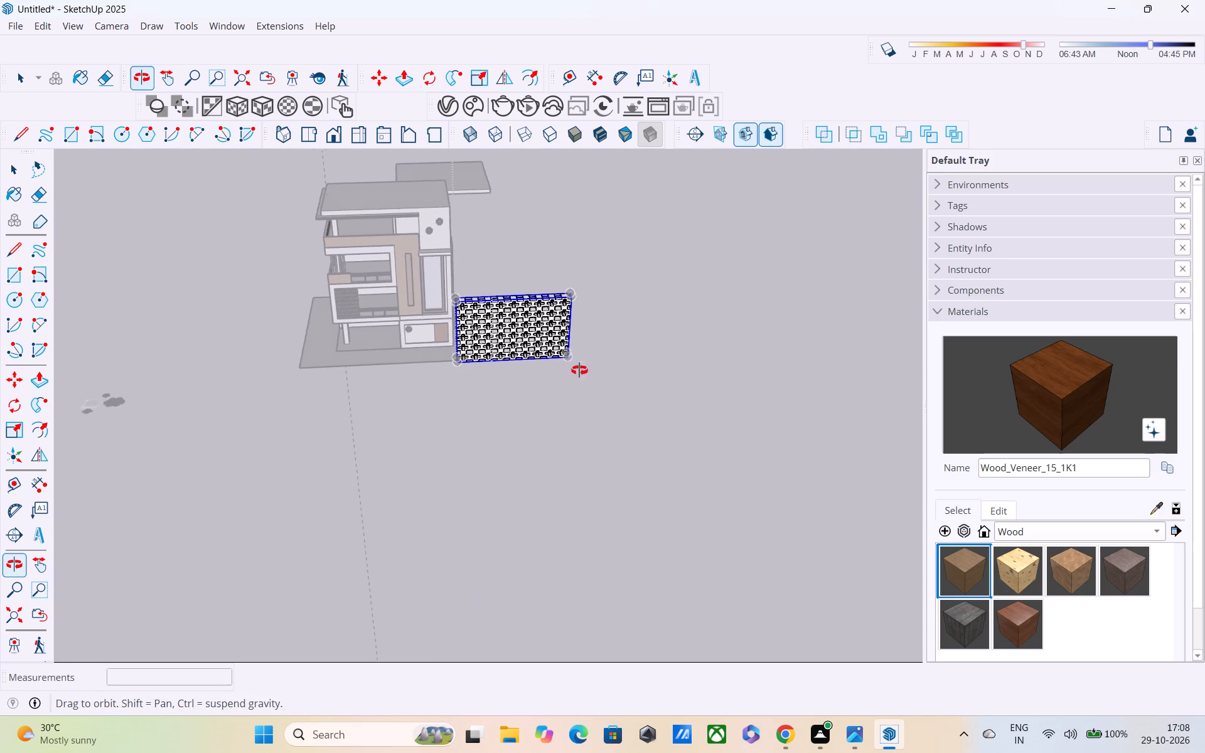
middle_drag(579, 370, 840, 299)
middle_drag(840, 298, 683, 231)
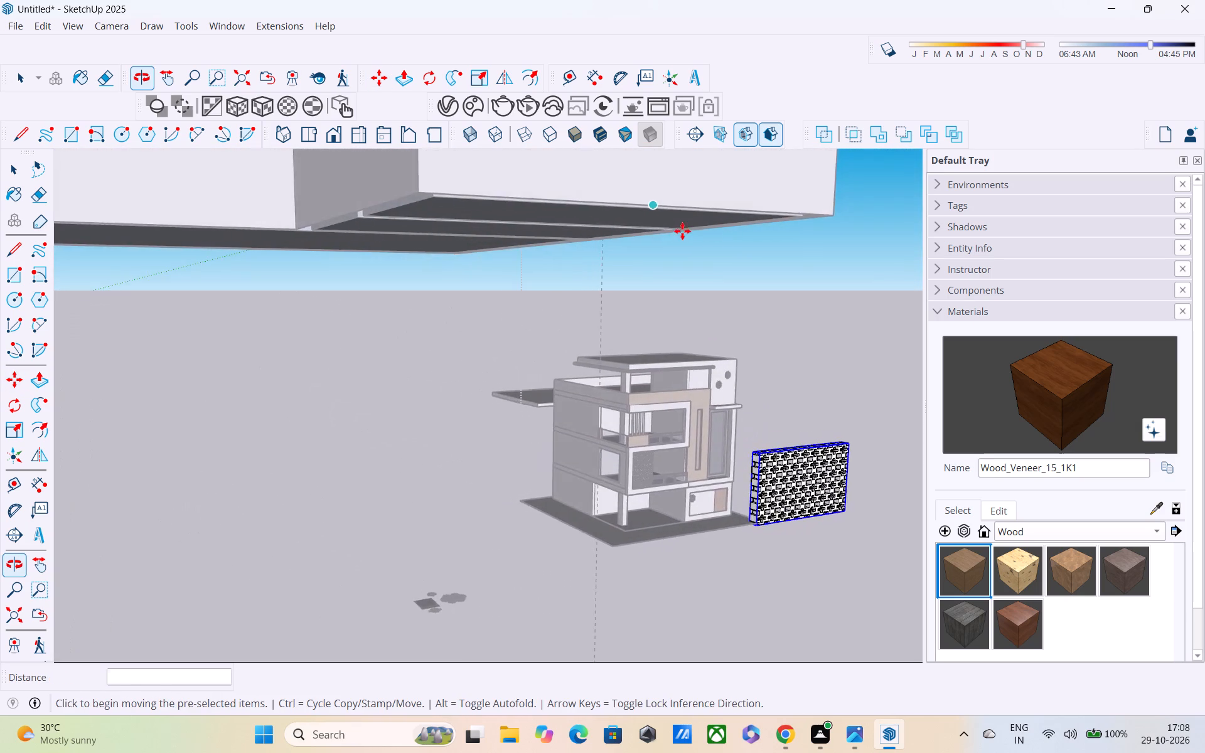
scroll(678, 232, down, 10)
middle_drag(727, 284, 592, 305)
middle_drag(702, 375, 432, 499)
scroll(461, 434, up, 6)
middle_drag(626, 386, 566, 425)
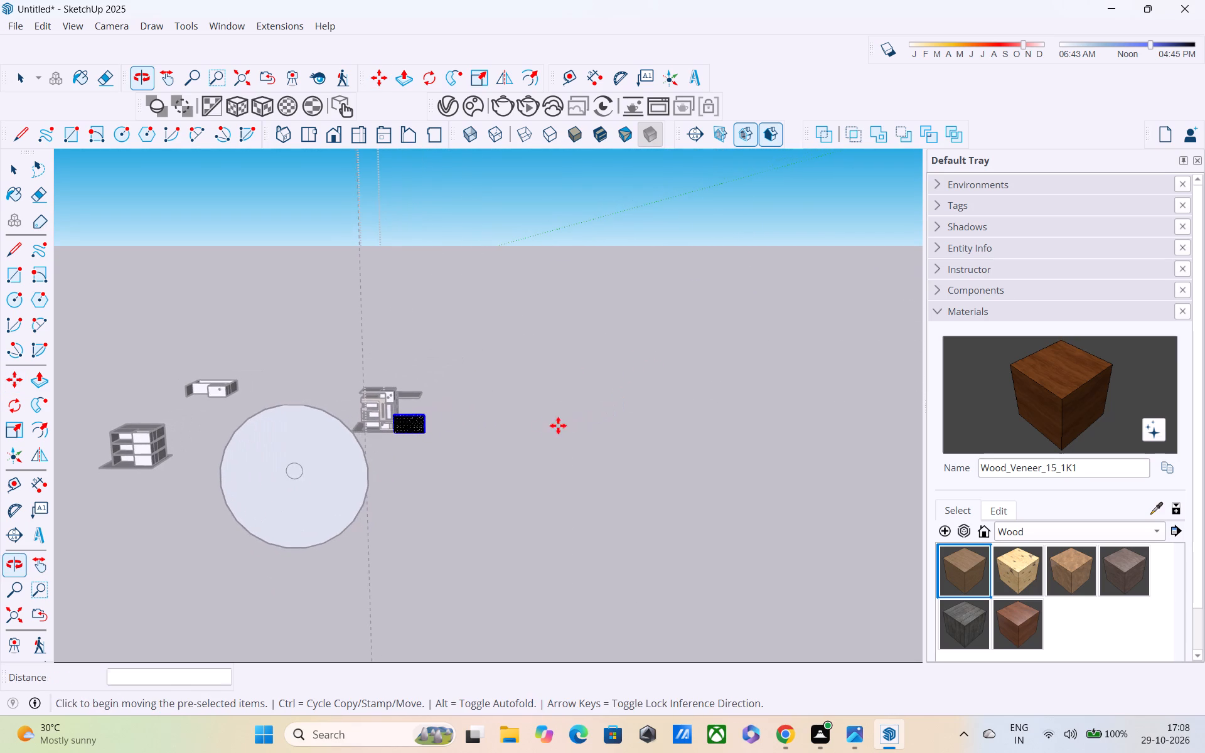
scroll(454, 441, up, 9)
scroll(402, 413, up, 8)
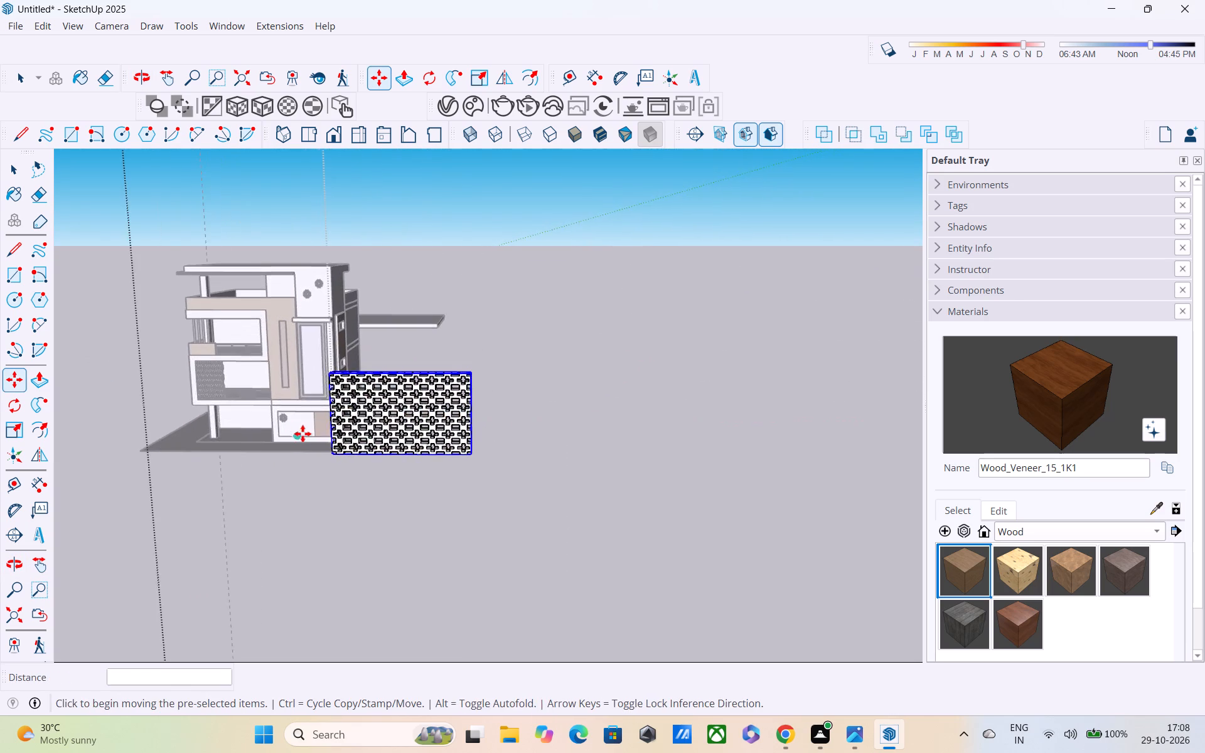
scroll(305, 433, up, 1)
middle_drag(305, 433, 588, 409)
key(s)
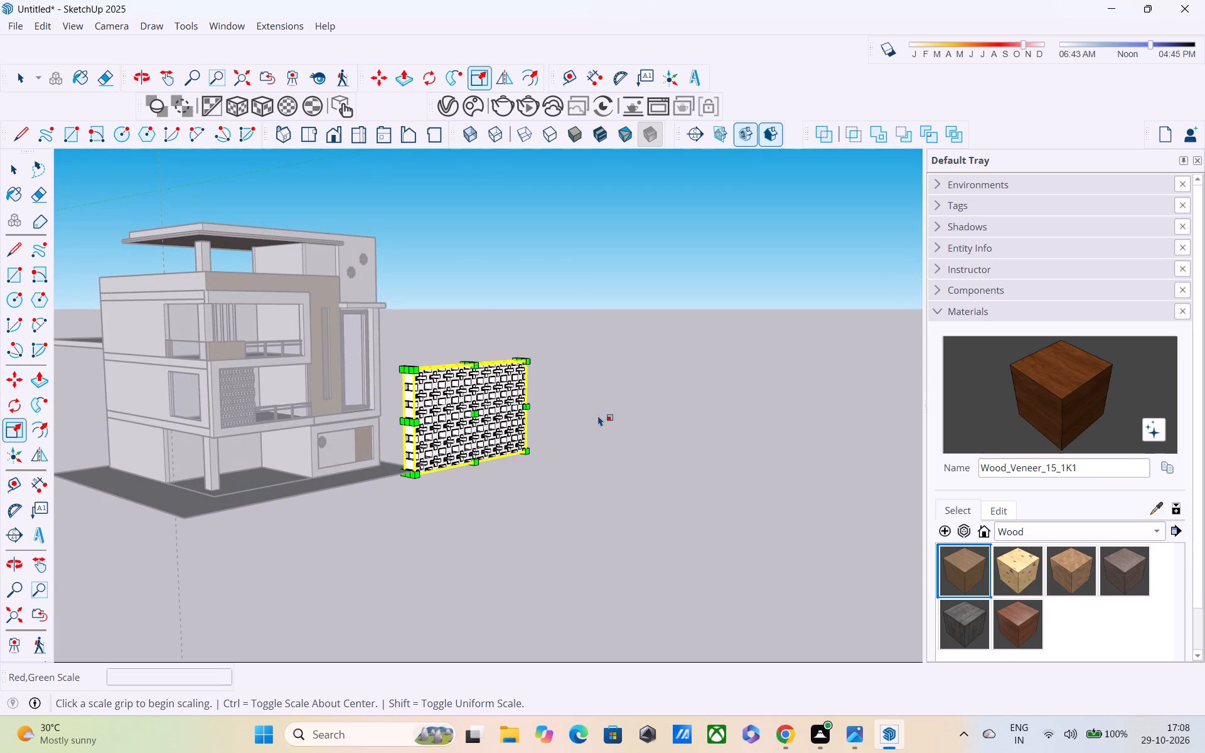
scroll(431, 427, up, 2)
scroll(484, 344, up, 1)
middle_drag(484, 369, 463, 446)
drag(479, 334, 473, 404)
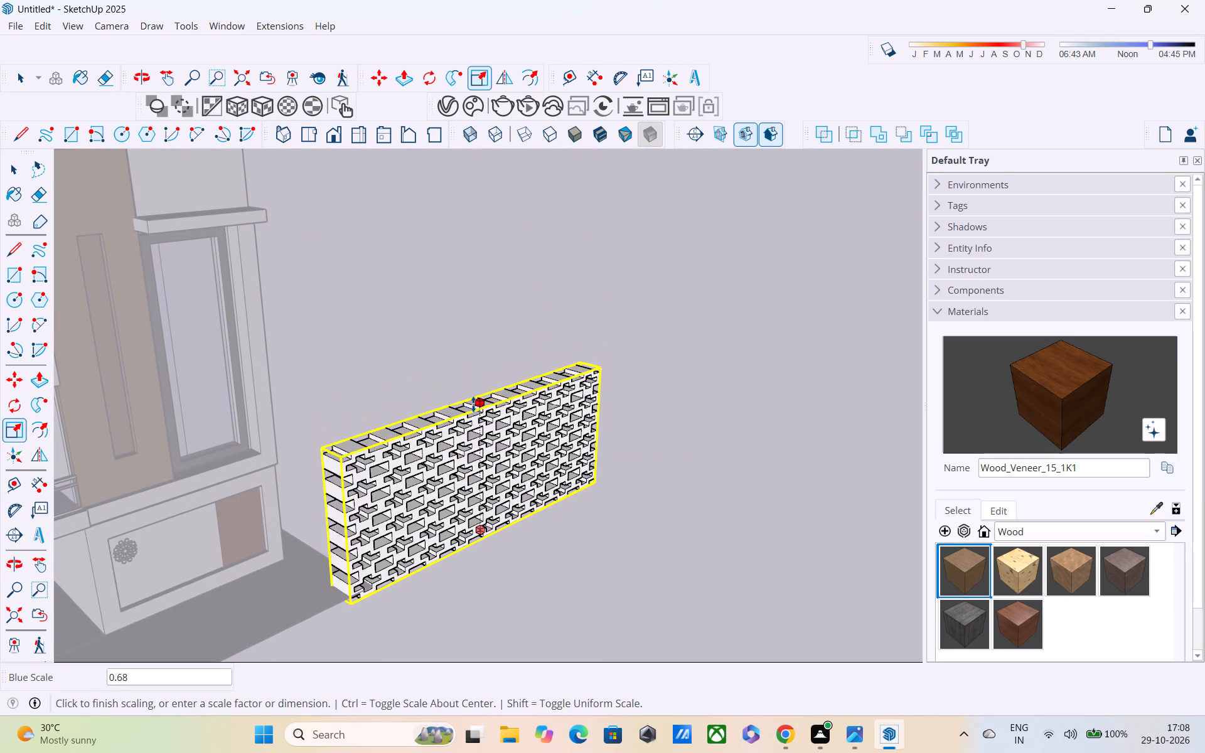
drag(473, 404, 469, 412)
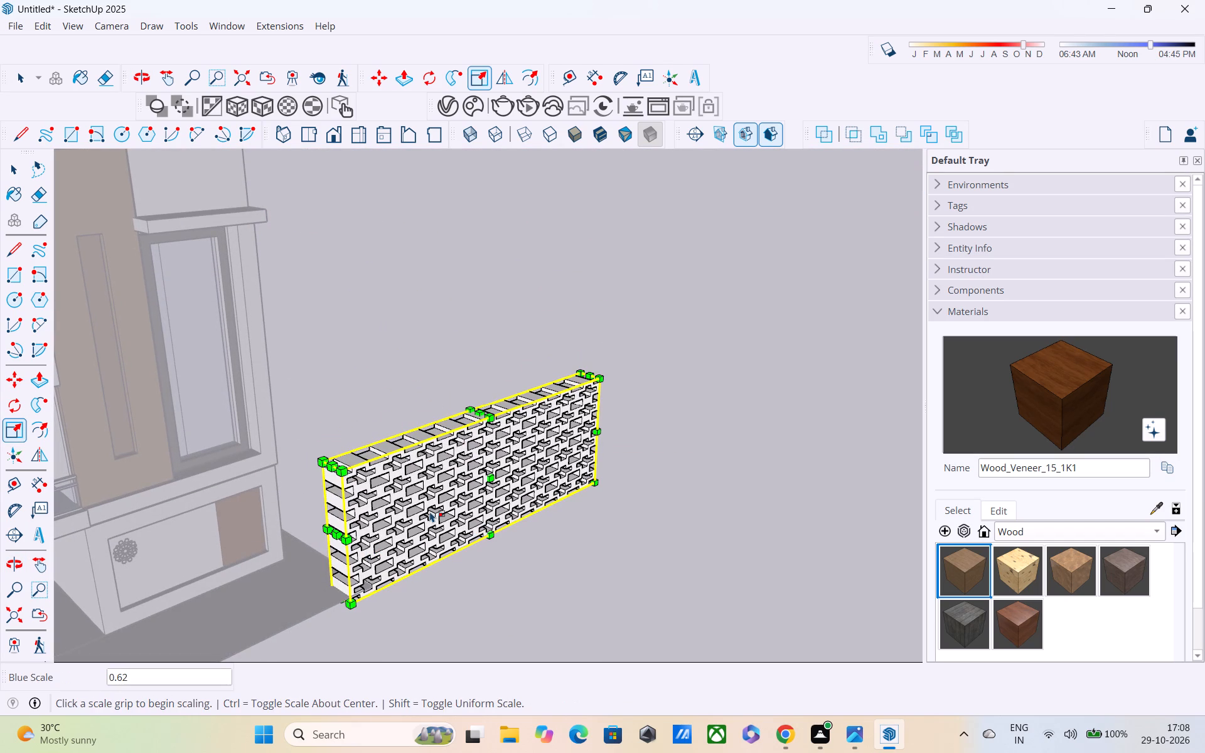
Thin the cross-patterned panel along the green axis to a factor of about 0.38.
drag(494, 480, 488, 471)
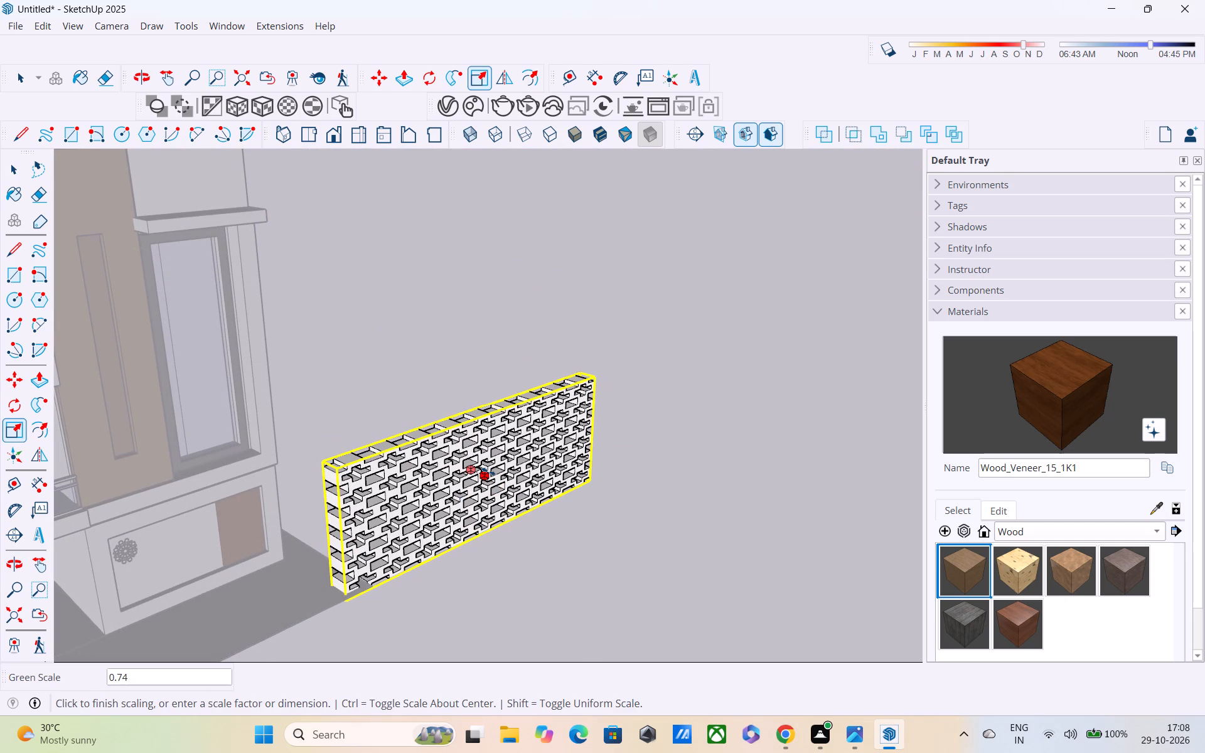
drag(488, 471, 482, 467)
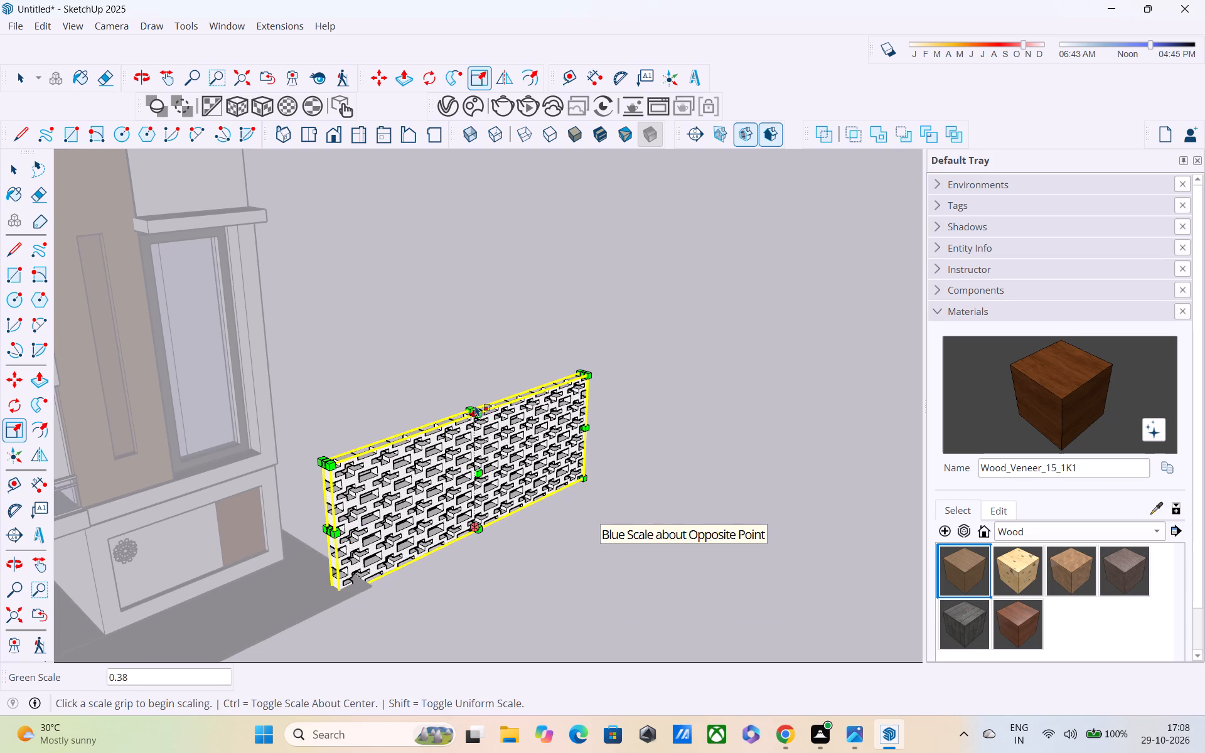
Reduce the cross-patterned panel's height slightly further along the blue axis.
scroll(470, 400, up, 6)
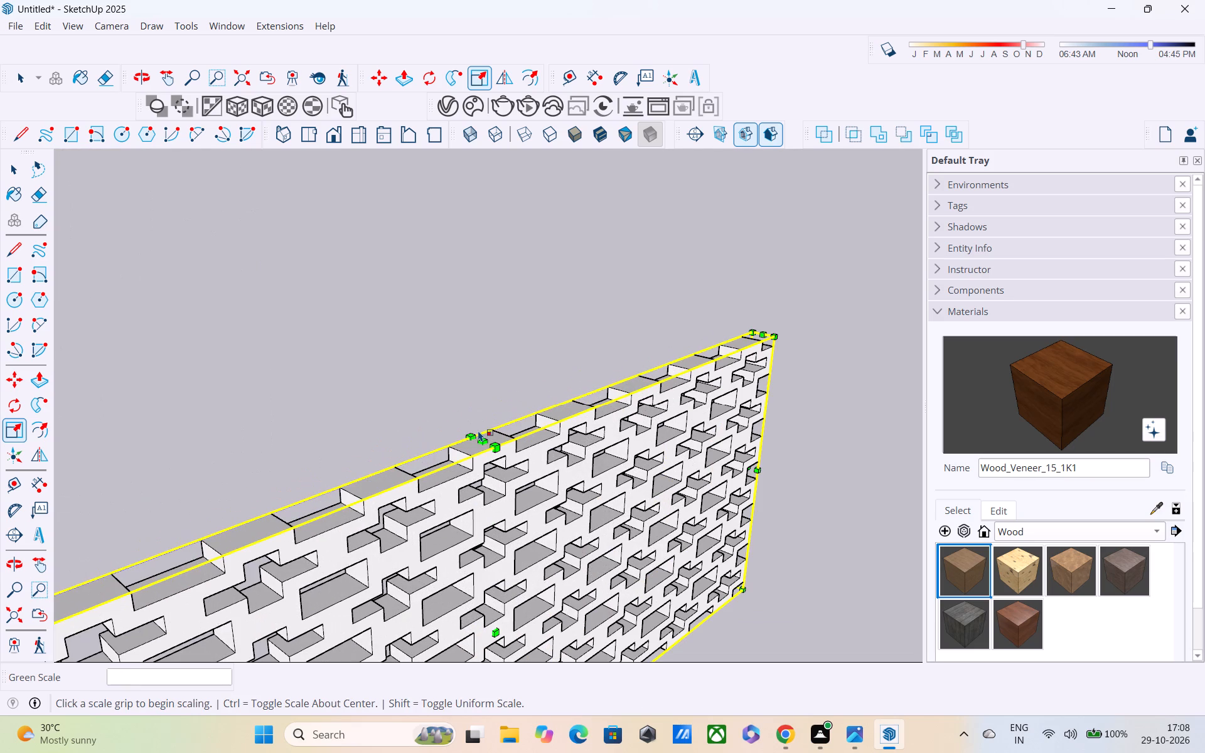
drag(481, 439, 482, 511)
Scale the cross-patterned panel from its outer side edge along the red and green axes together, to factors of about 0.69 and 0.75.
middle_drag(482, 512, 481, 380)
shift+middle_drag(478, 412, 491, 280)
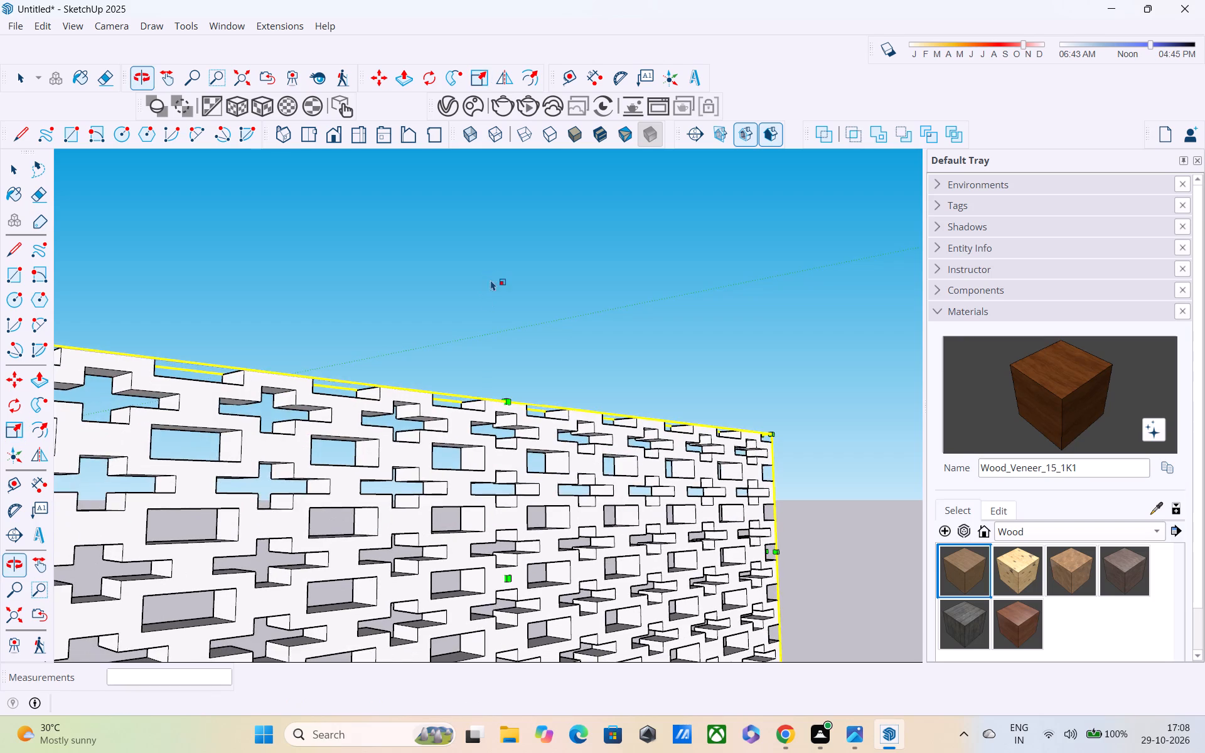
scroll(482, 306, down, 6)
middle_drag(483, 392, 433, 491)
scroll(444, 407, up, 3)
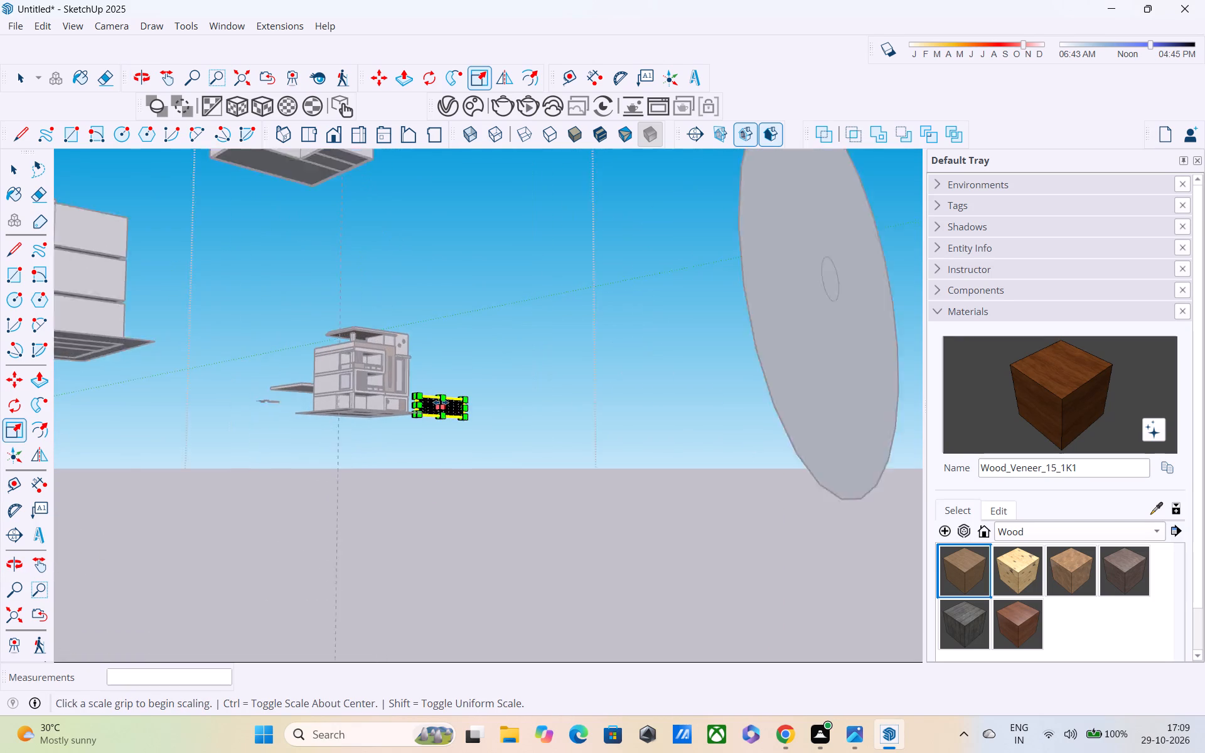
scroll(441, 402, up, 11)
middle_drag(397, 405, 449, 513)
scroll(407, 440, up, 1)
middle_drag(499, 355, 490, 354)
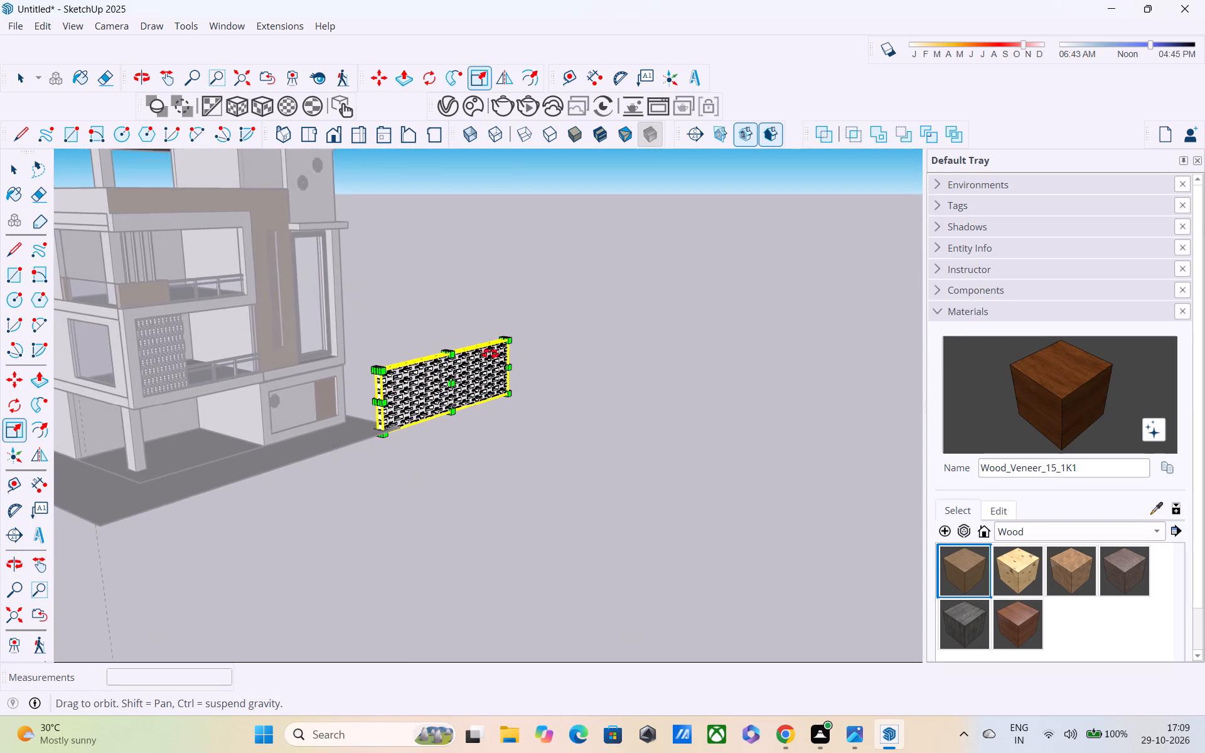
middle_drag(490, 354, 201, 395)
scroll(324, 389, down, 3)
middle_drag(672, 375, 525, 369)
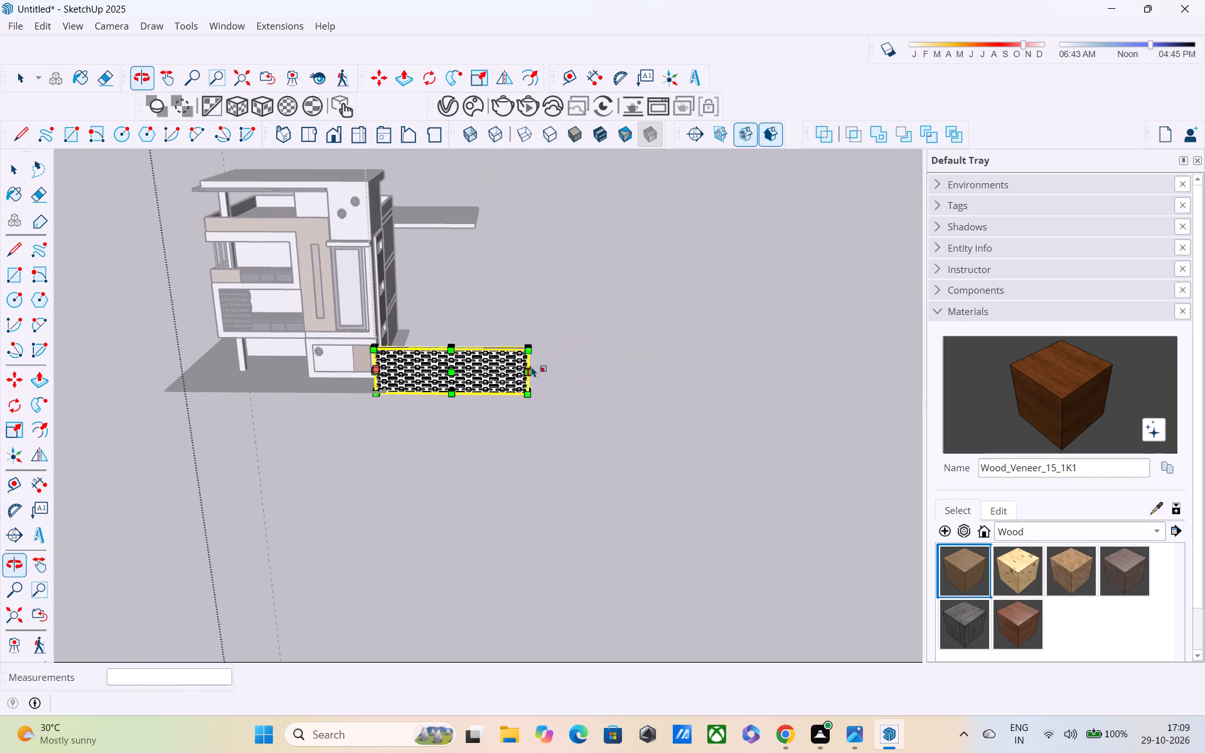
middle_drag(551, 369, 188, 405)
scroll(451, 398, up, 3)
scroll(547, 380, up, 3)
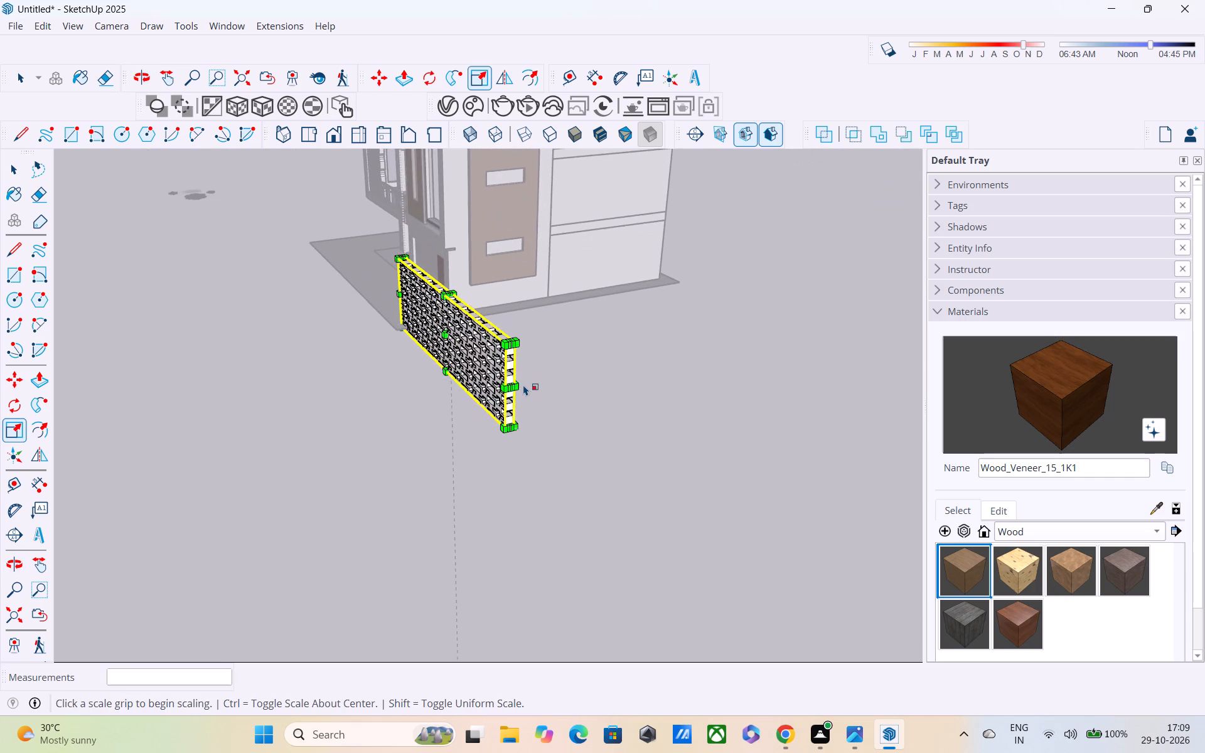
scroll(517, 387, up, 3)
drag(508, 387, 458, 315)
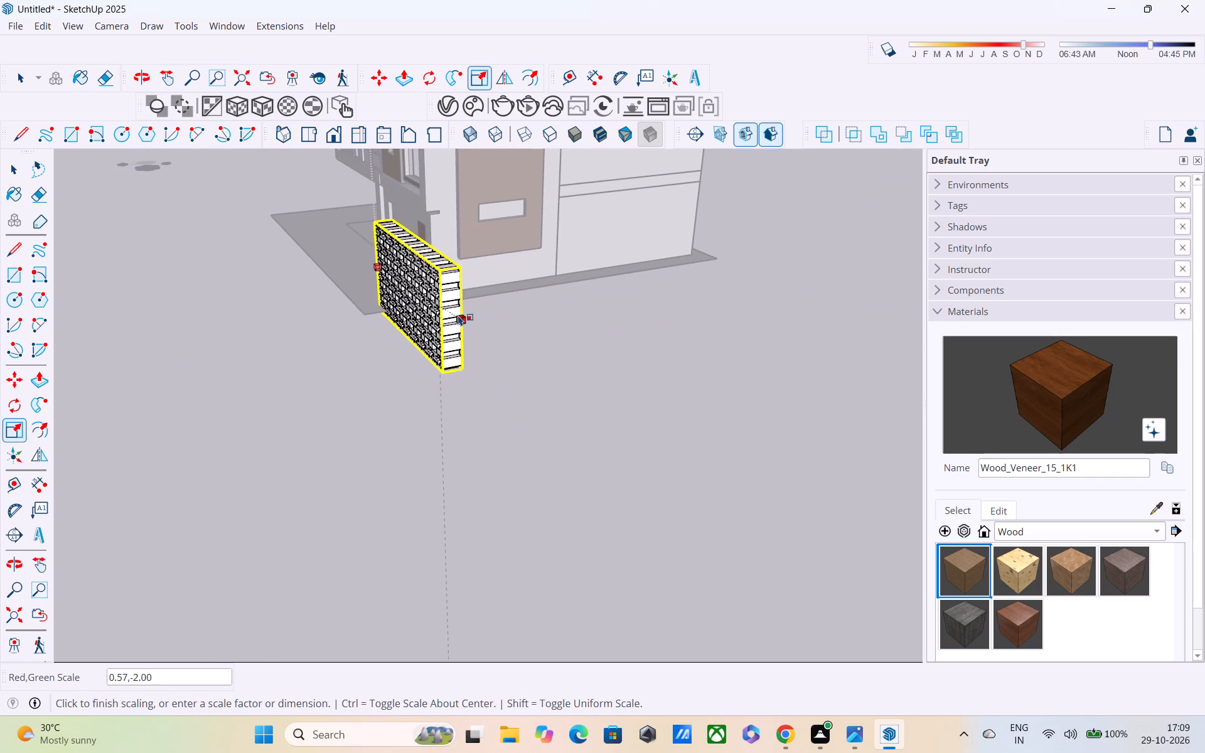
drag(458, 315, 453, 341)
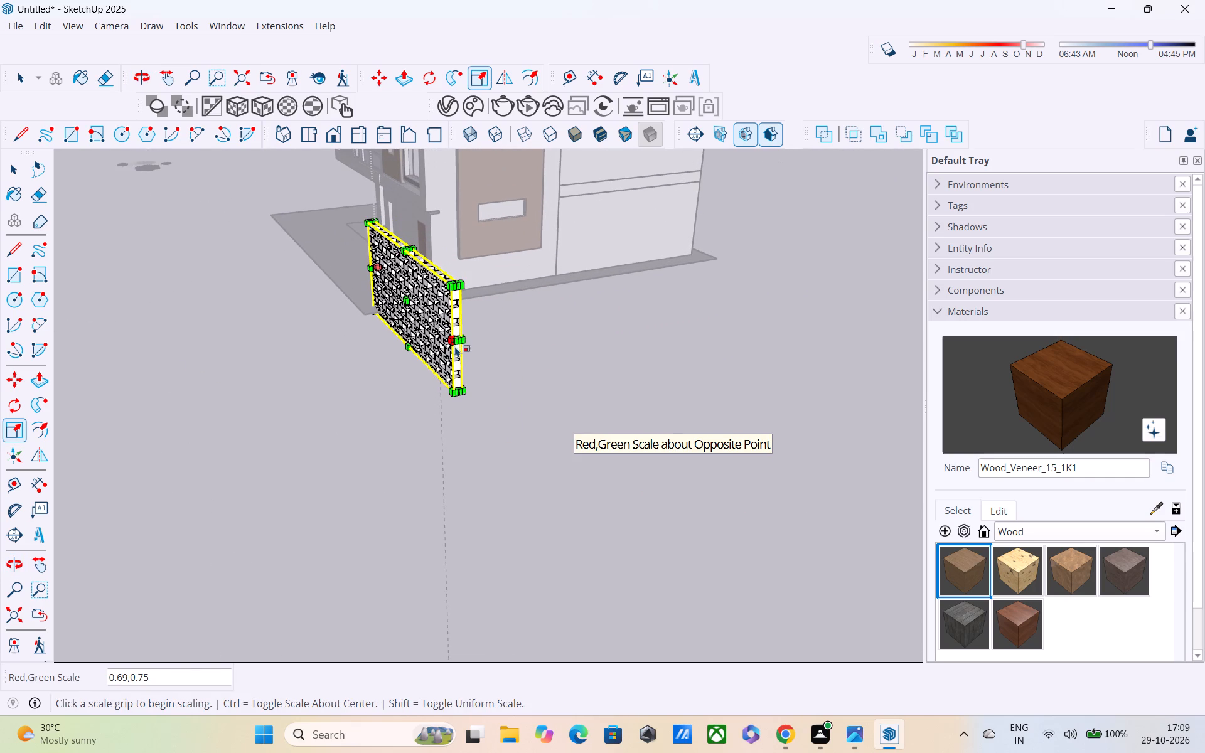
key(space)
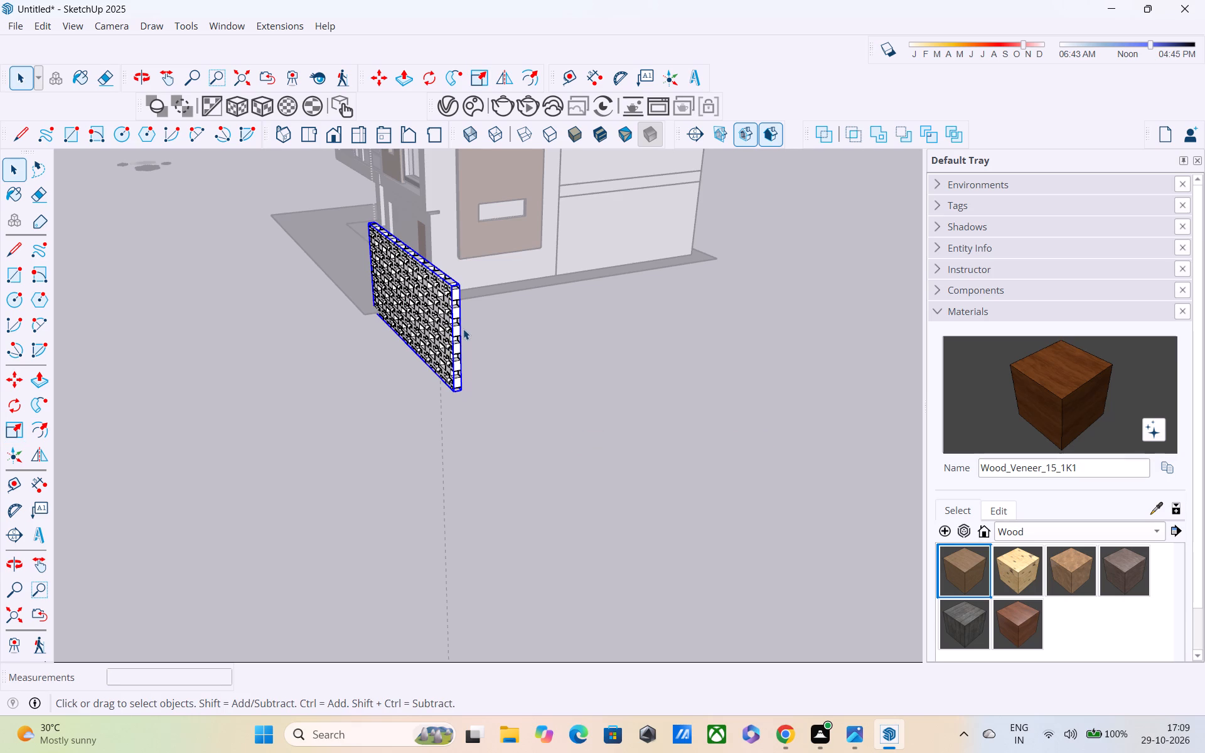
Shorten the cross-patterned panel along the red axis to a factor of about 0.71.
key(s)
scroll(463, 329, up, 8)
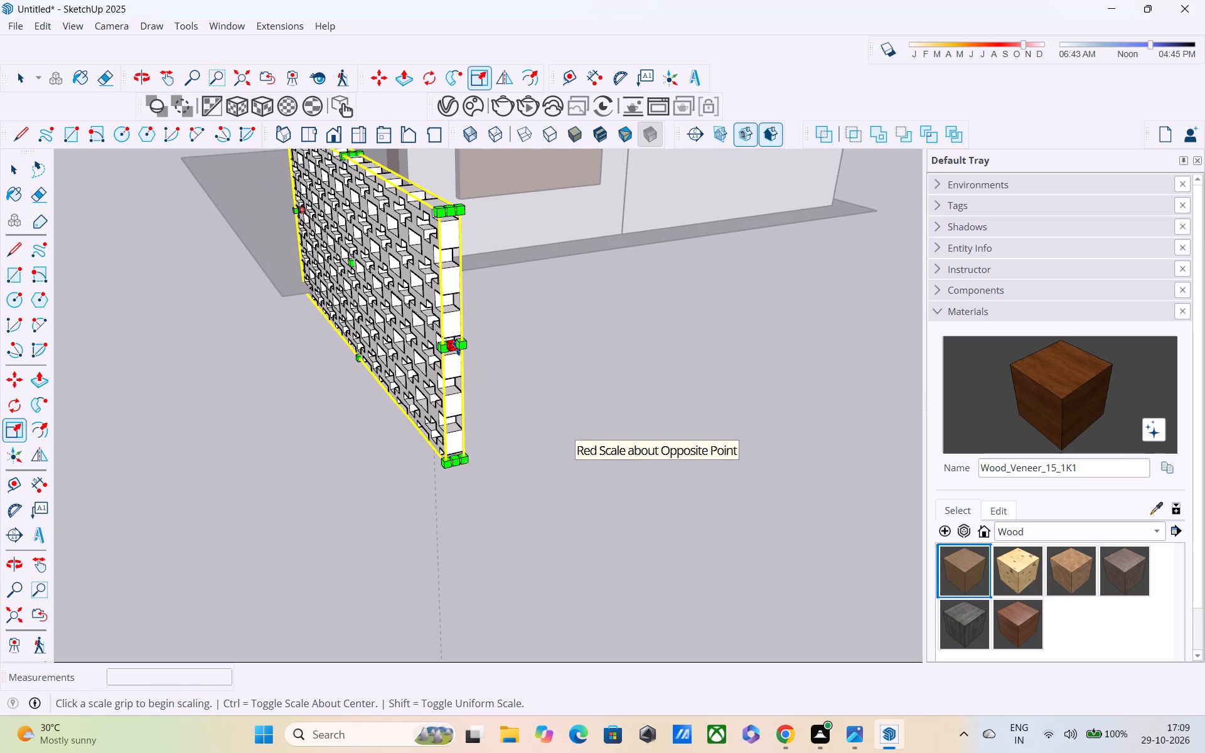
drag(458, 350, 419, 279)
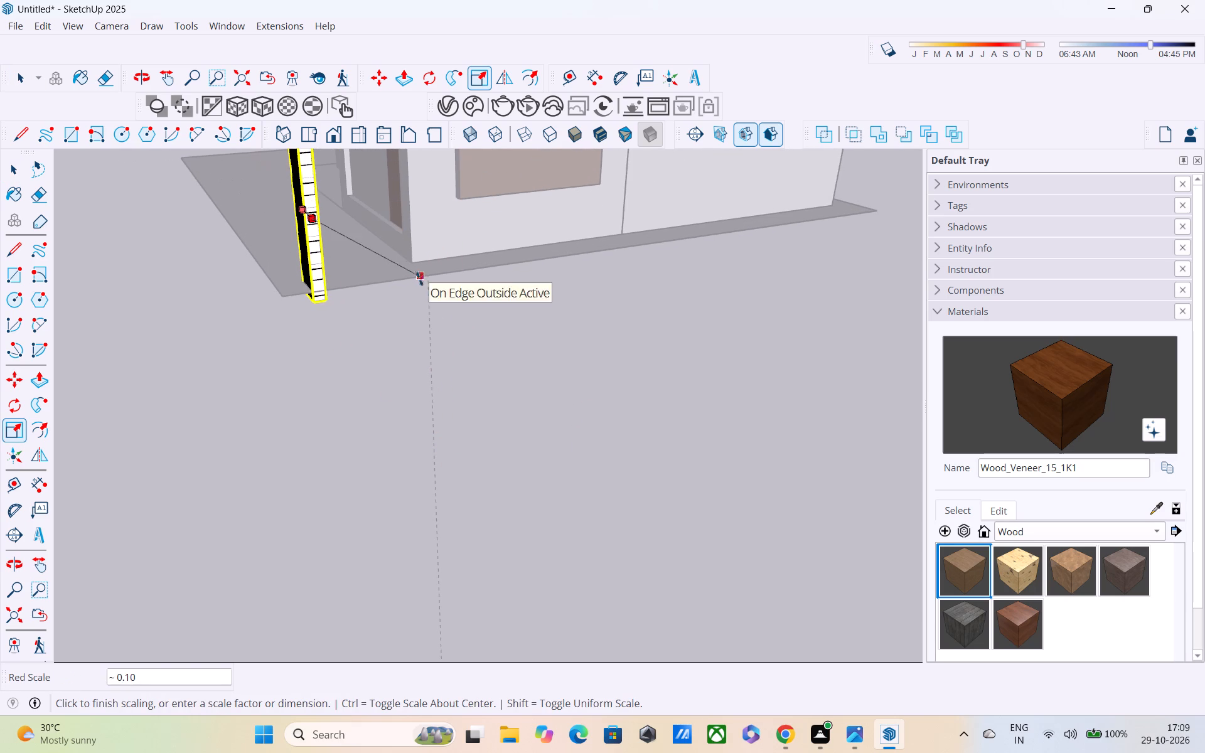
drag(419, 279, 404, 279)
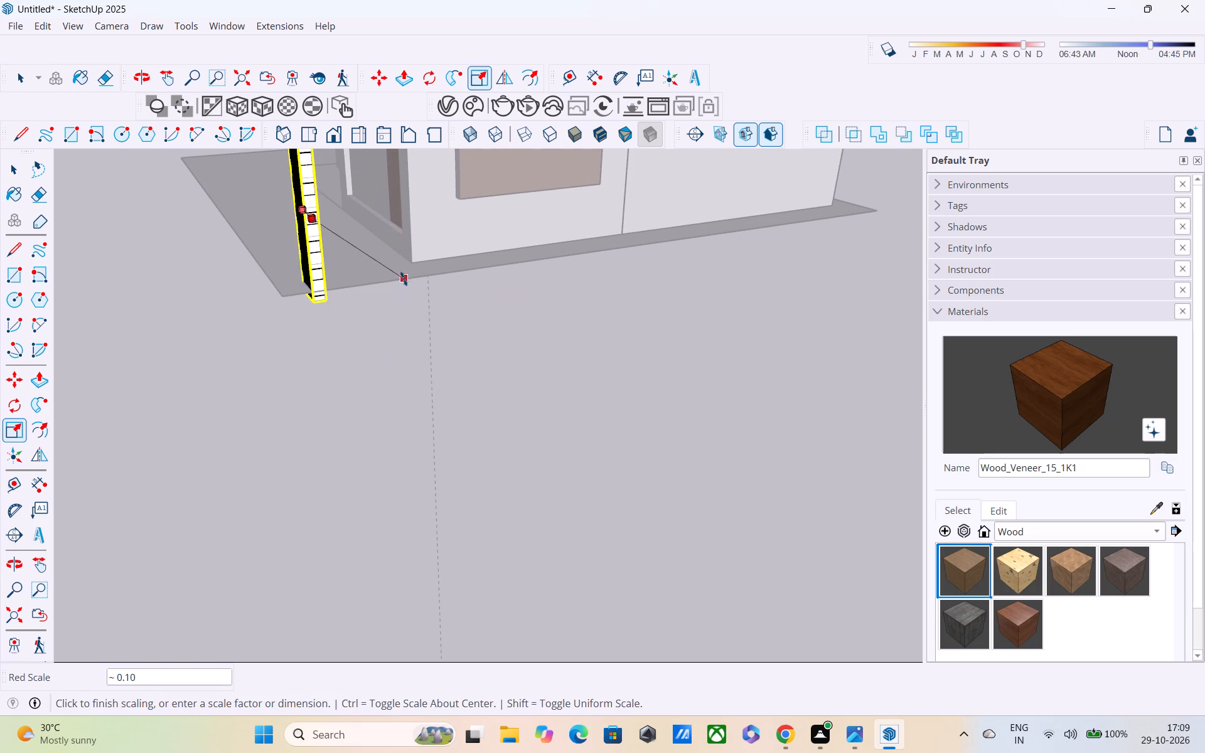
drag(404, 279, 402, 289)
Scale the cross-patterned panel from its outer side edge along the red and green axes together, to factors of about 0.87 and -0.70.
middle_drag(399, 291, 400, 295)
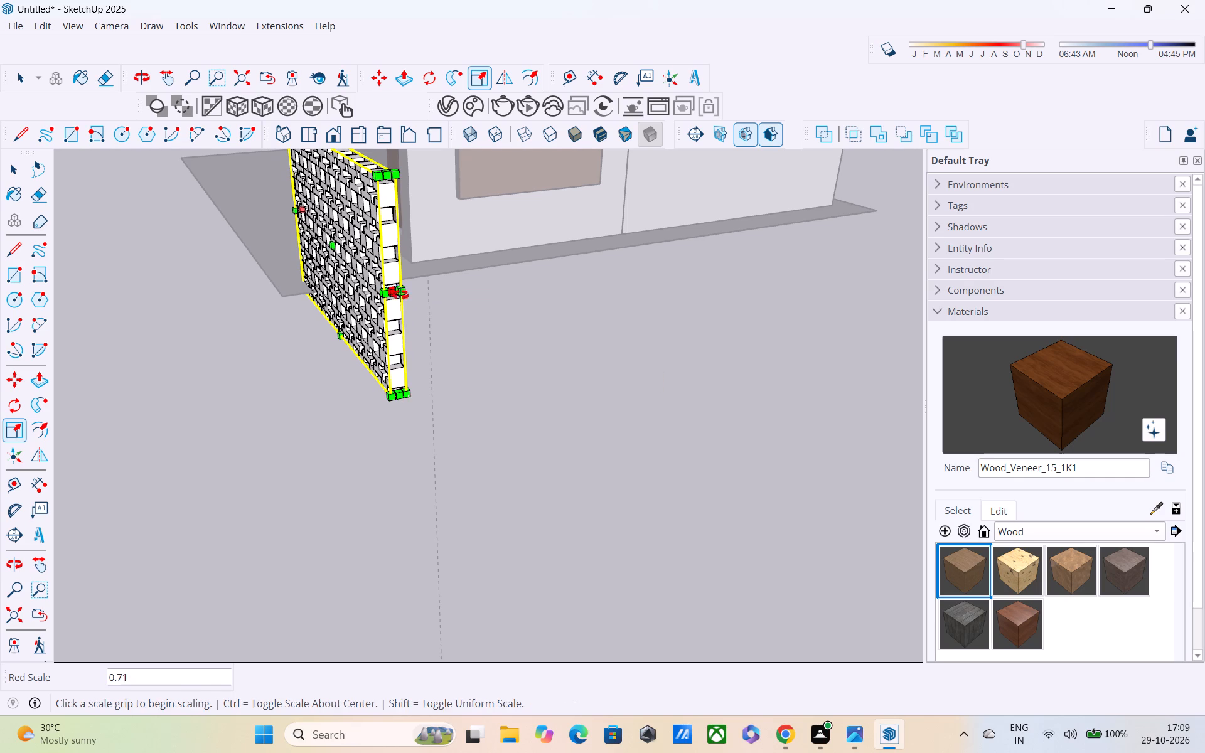
middle_drag(400, 295, 619, 291)
scroll(619, 291, down, 4)
middle_drag(619, 291, 558, 419)
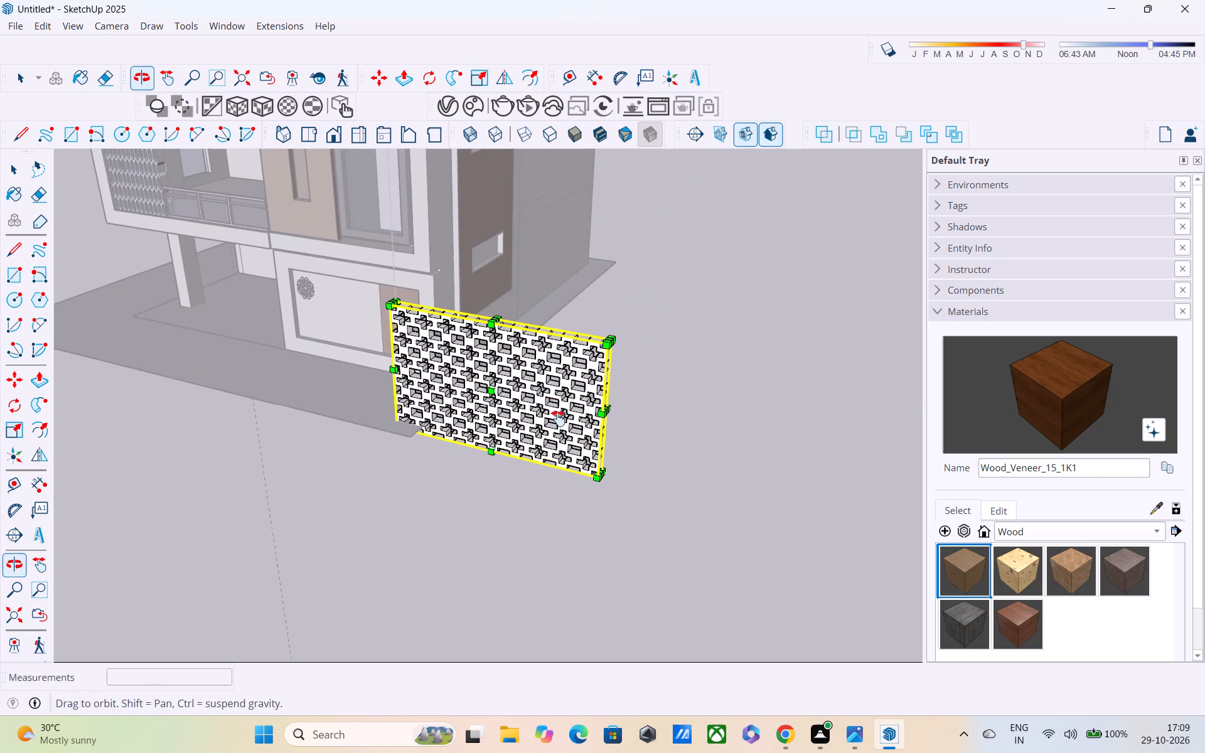
middle_drag(558, 419, 556, 419)
middle_drag(548, 407, 503, 332)
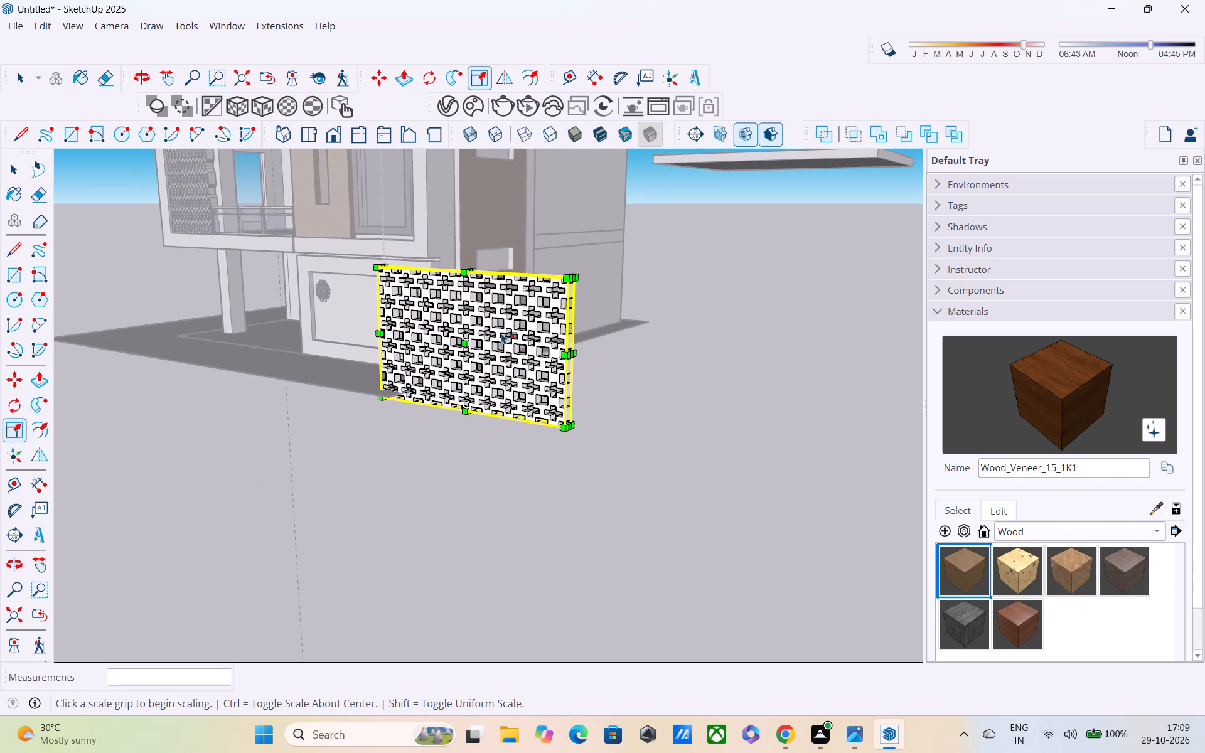
scroll(501, 333, down, 1)
scroll(540, 354, up, 5)
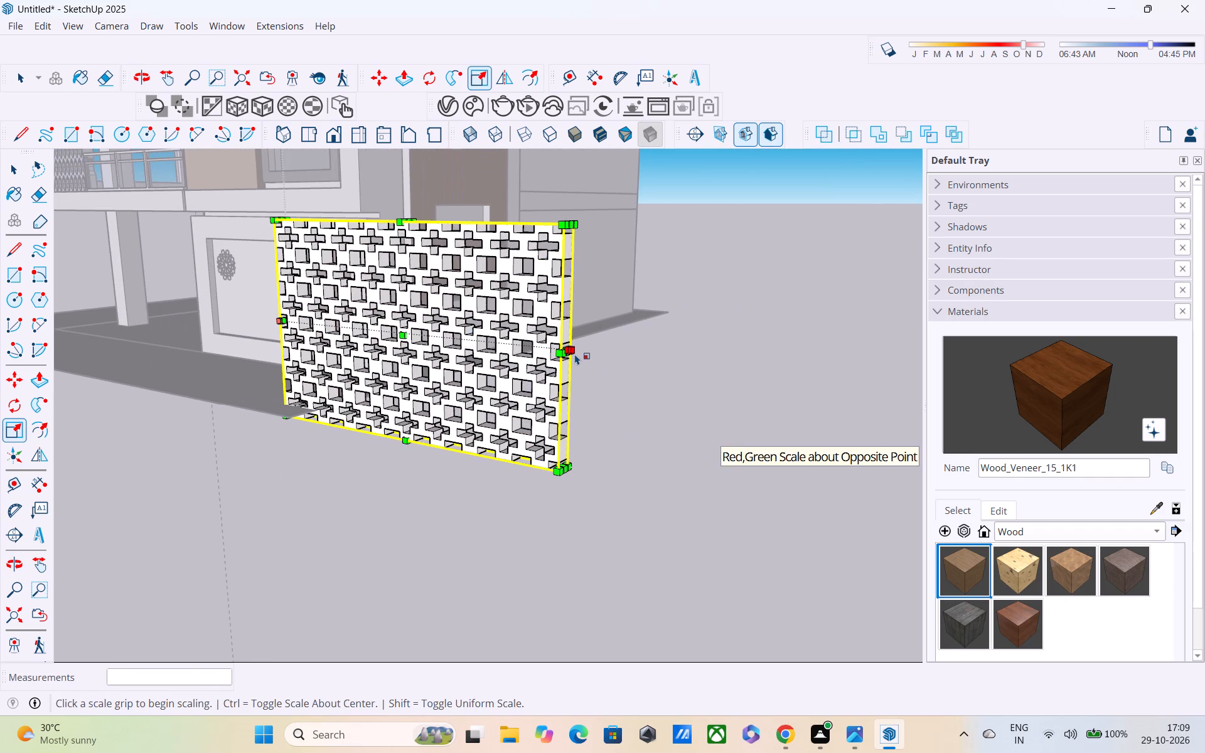
middle_drag(574, 353, 476, 361)
scroll(456, 371, up, 3)
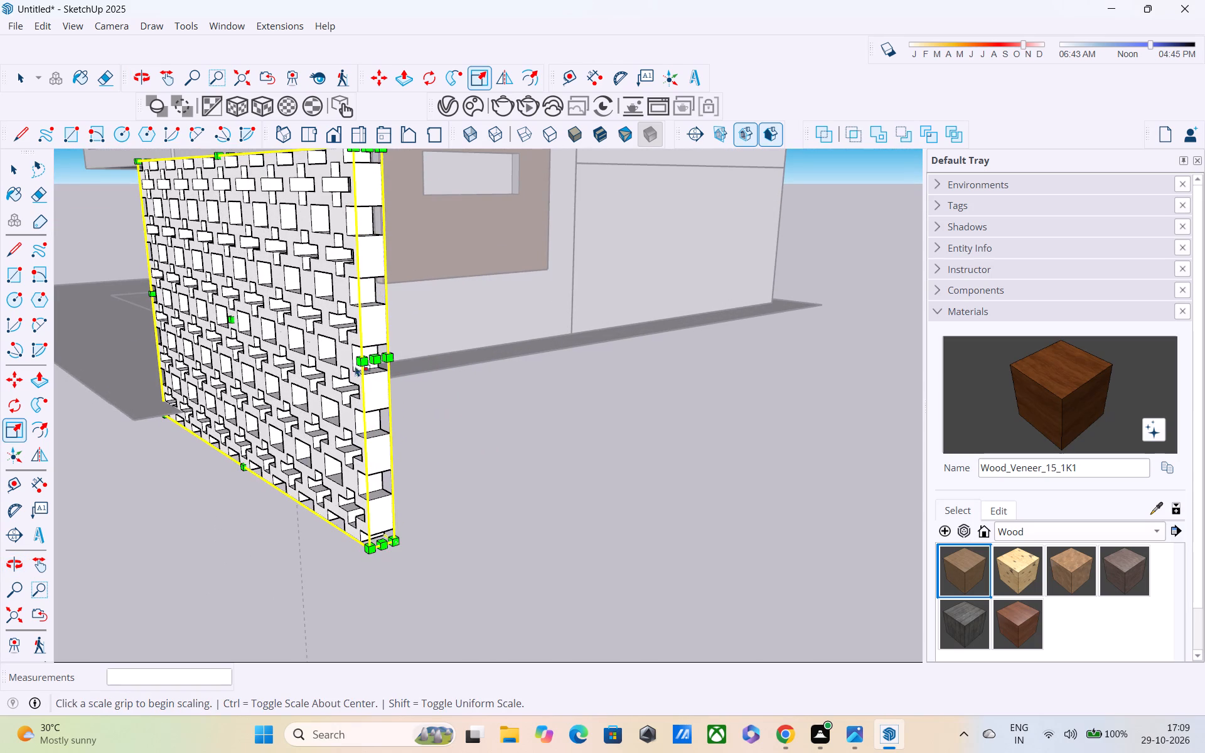
drag(382, 360, 292, 342)
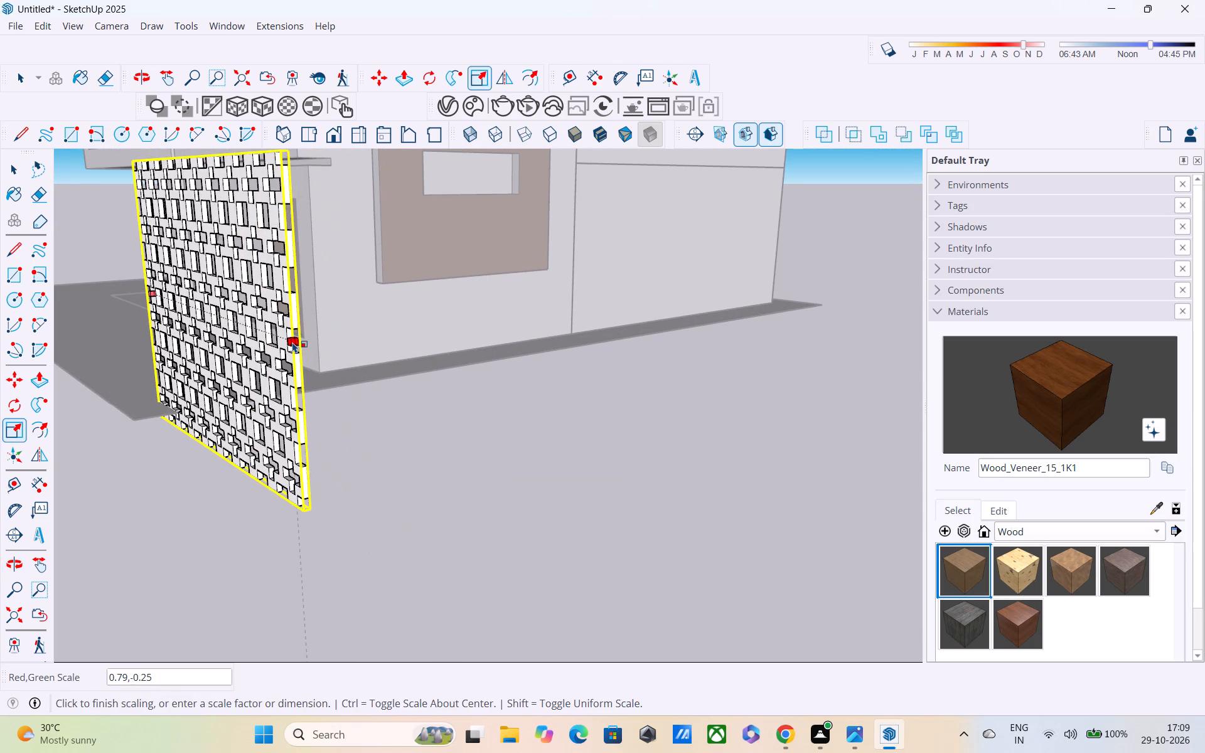
drag(292, 342, 305, 351)
key(grave)
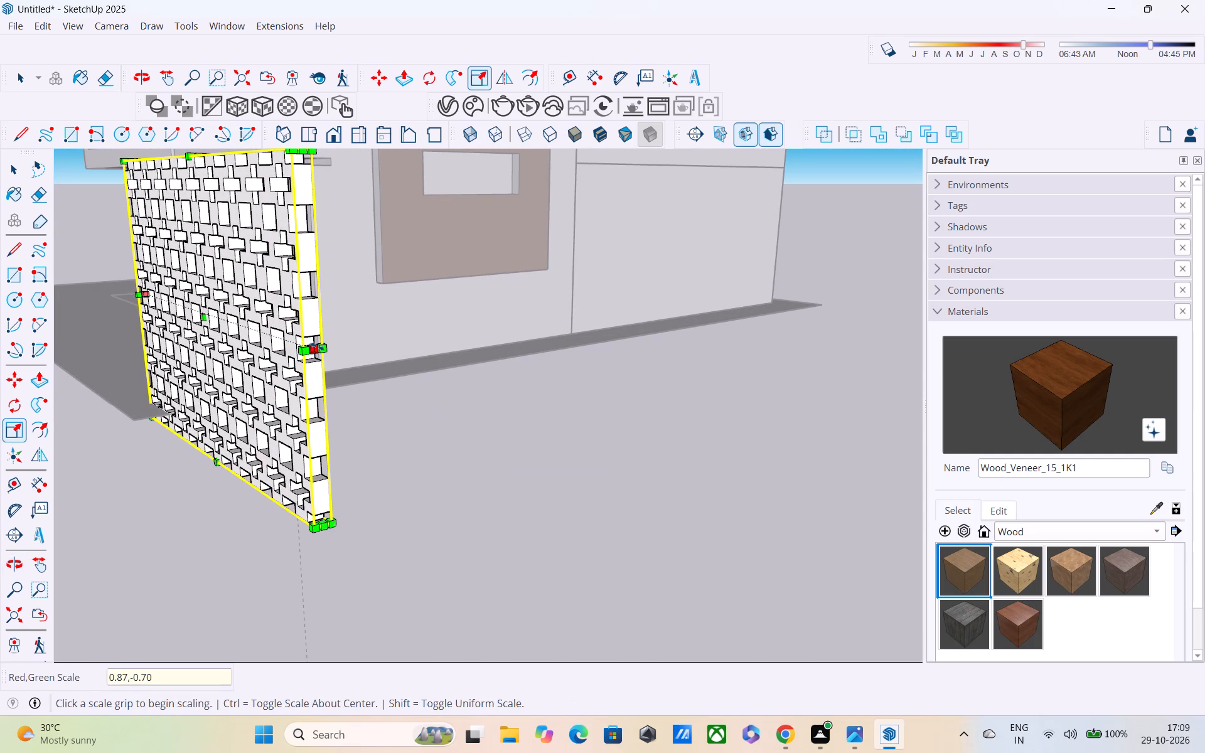
Shorten the cross-patterned panel further along the red axis and lower its top edge along the blue axis.
scroll(317, 346, up, 2)
drag(316, 355, 256, 294)
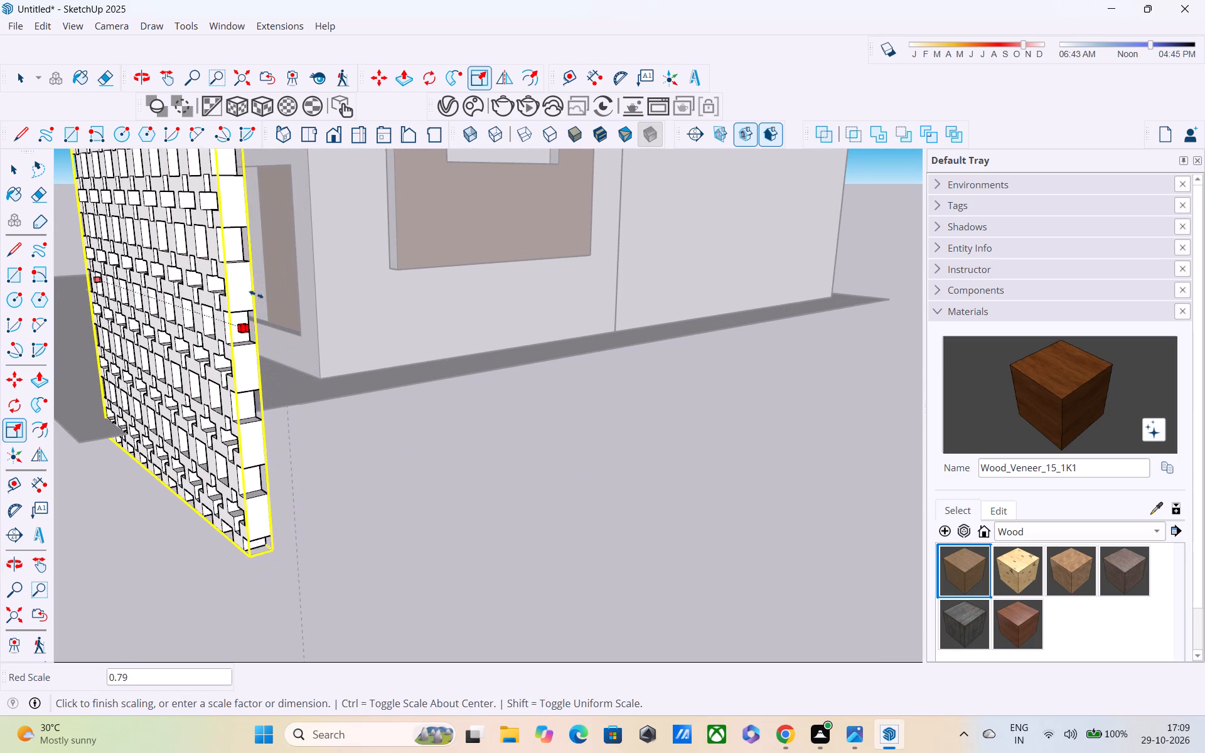
drag(256, 294, 237, 275)
shift+middle_drag(281, 335, 584, 519)
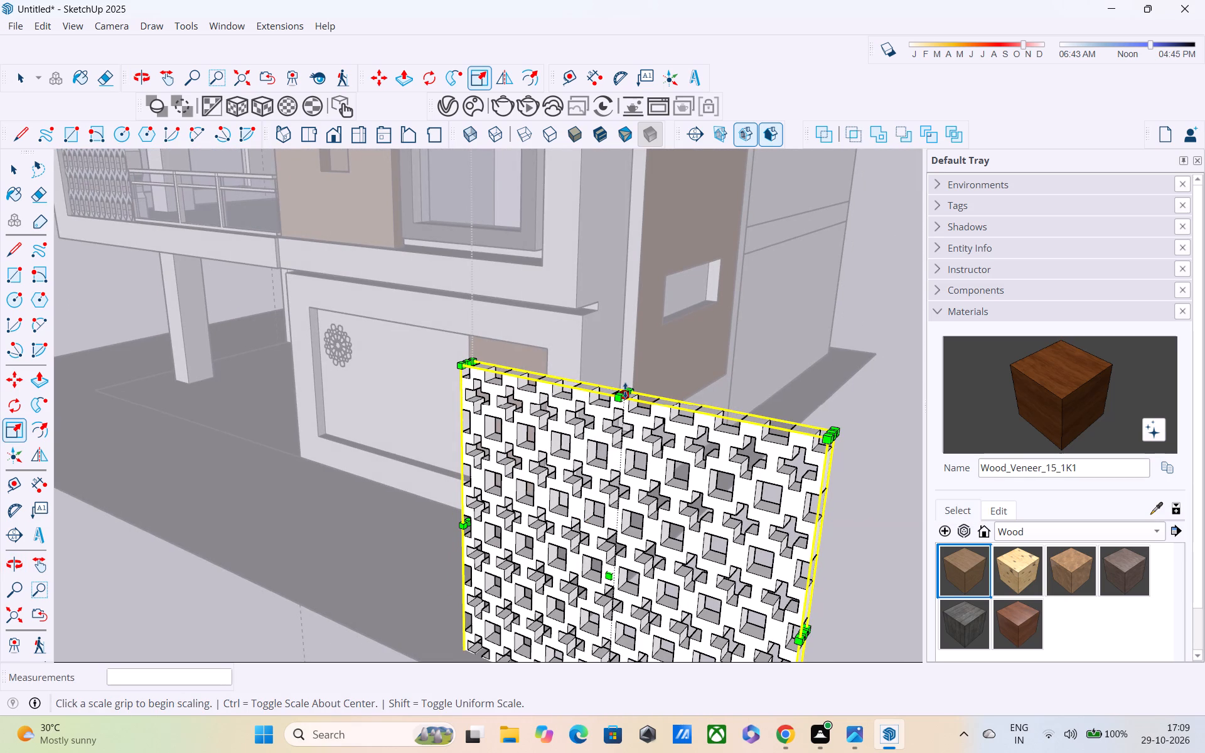
drag(625, 390, 628, 522)
Shrink the cross-patterned panel slightly more along the red axis, and reduce its height slightly along the blue axis.
shift+middle_drag(618, 508, 513, 288)
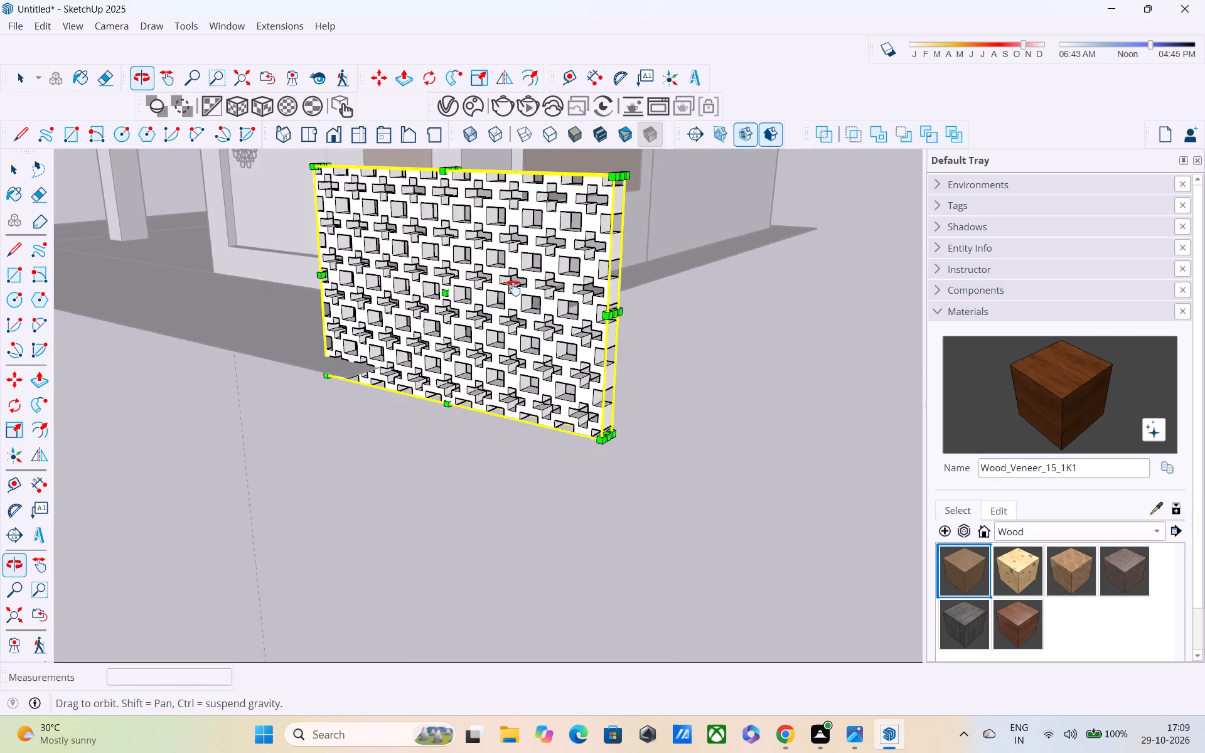
shift+middle_drag(513, 288, 510, 287)
middle_drag(513, 327, 538, 379)
scroll(668, 383, up, 2)
middle_drag(655, 411, 530, 331)
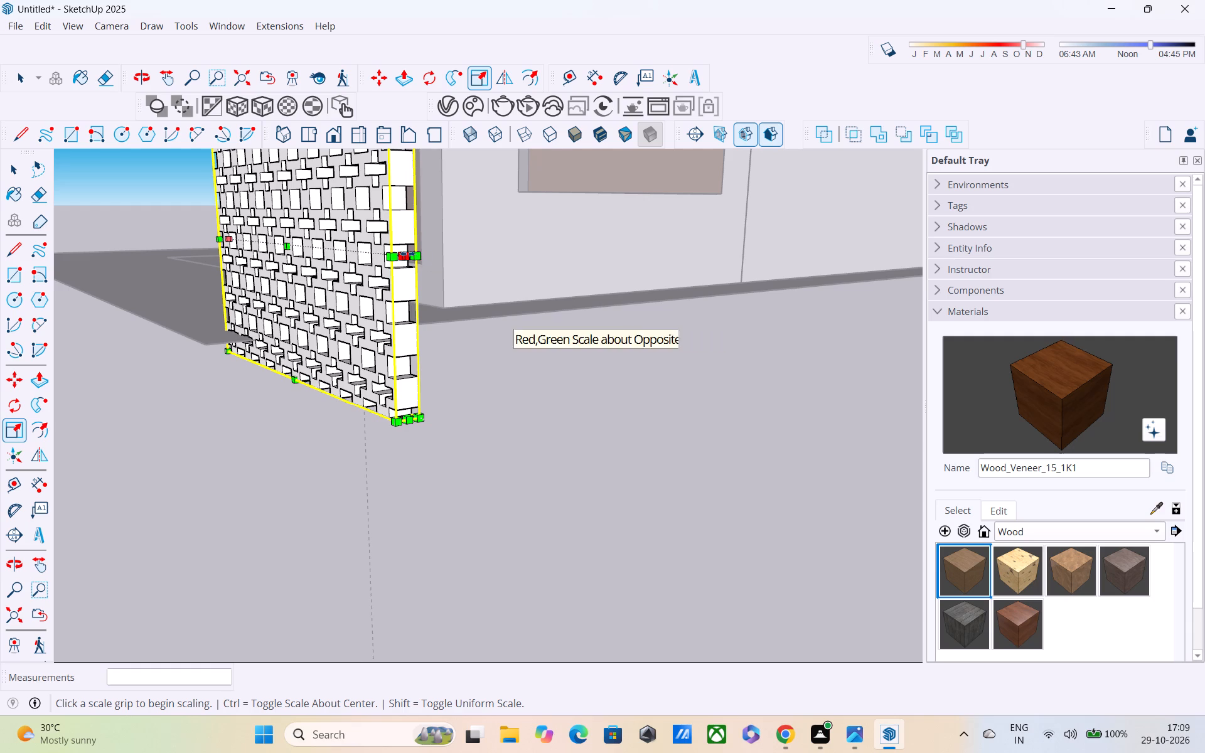
drag(407, 254, 388, 243)
middle_drag(420, 286, 505, 410)
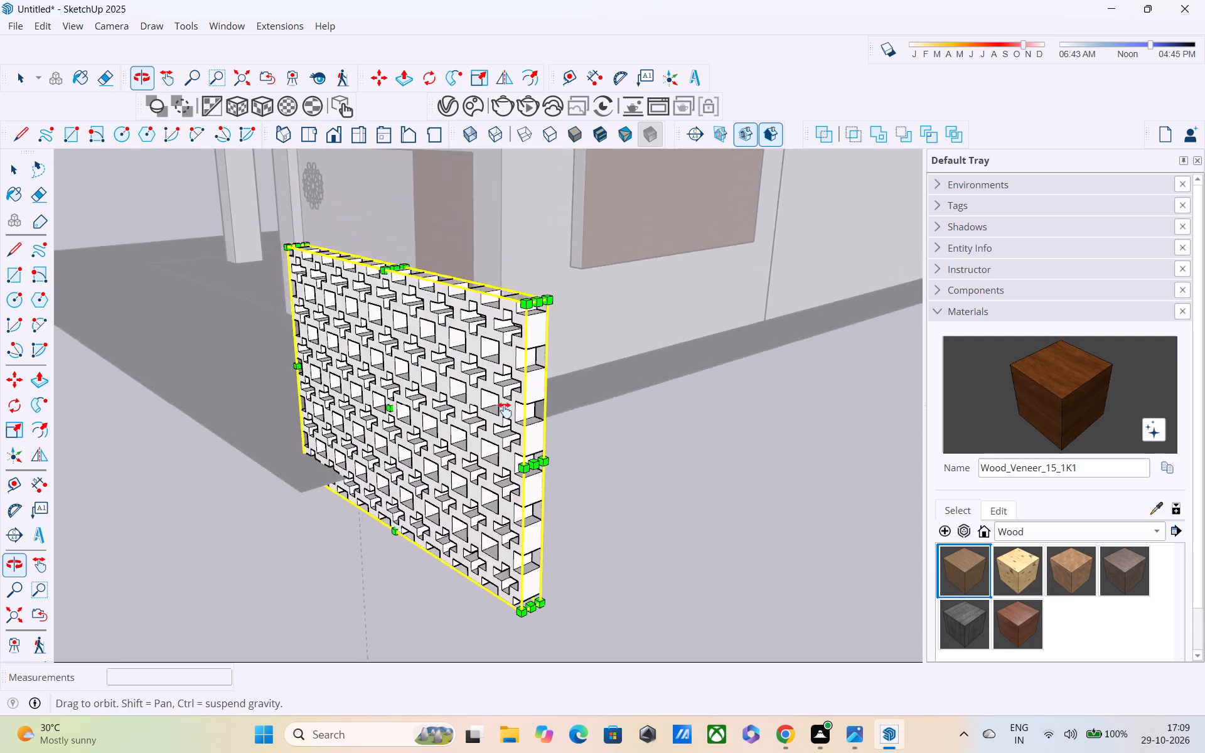
middle_drag(505, 410, 555, 510)
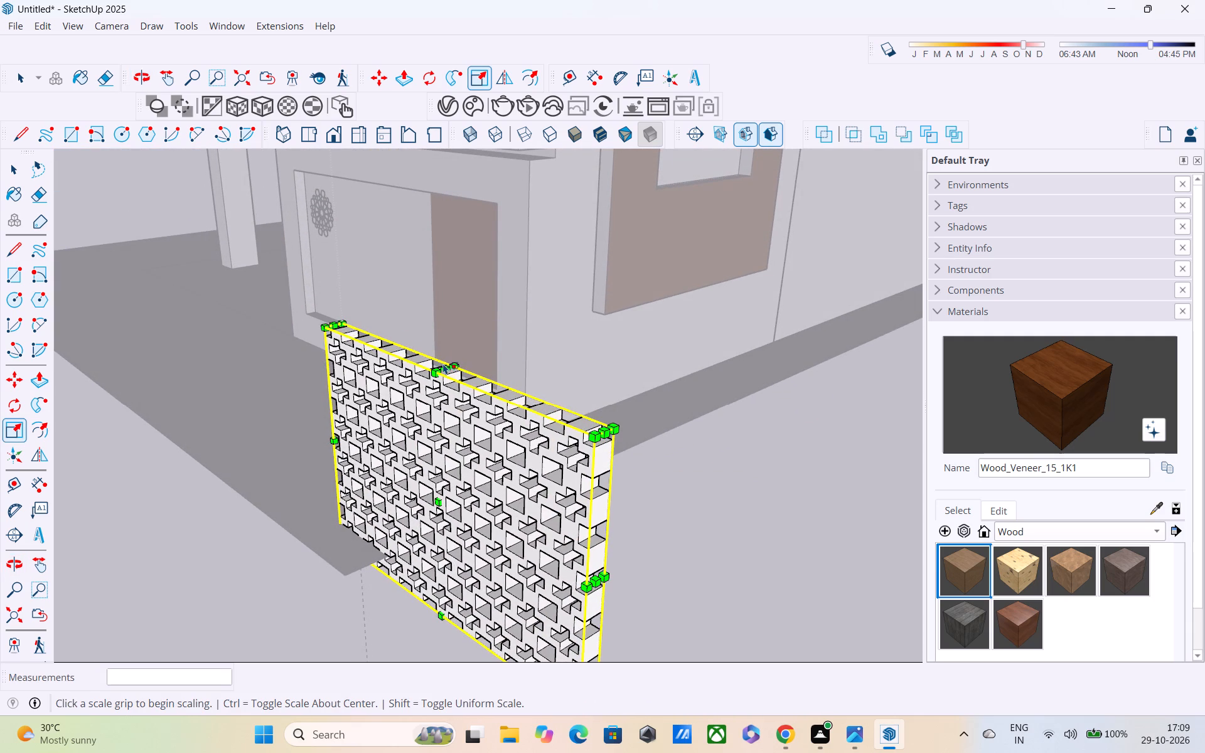
drag(444, 370, 446, 395)
Move the cross-patterned panel by its bottom corner about 10' 7 9/16" onto the ground slab in front of the ornamented ground-floor wall.
key(space)
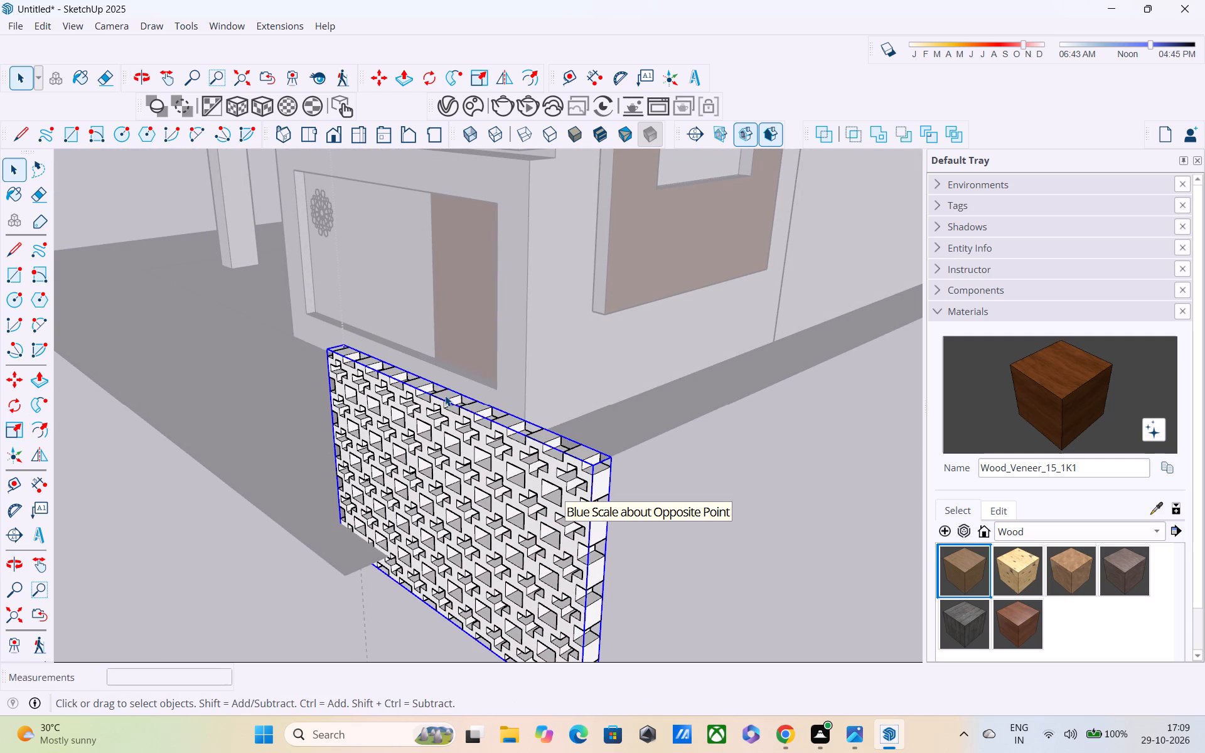
key(m)
shift+middle_drag(470, 505, 458, 323)
middle_drag(374, 424, 395, 359)
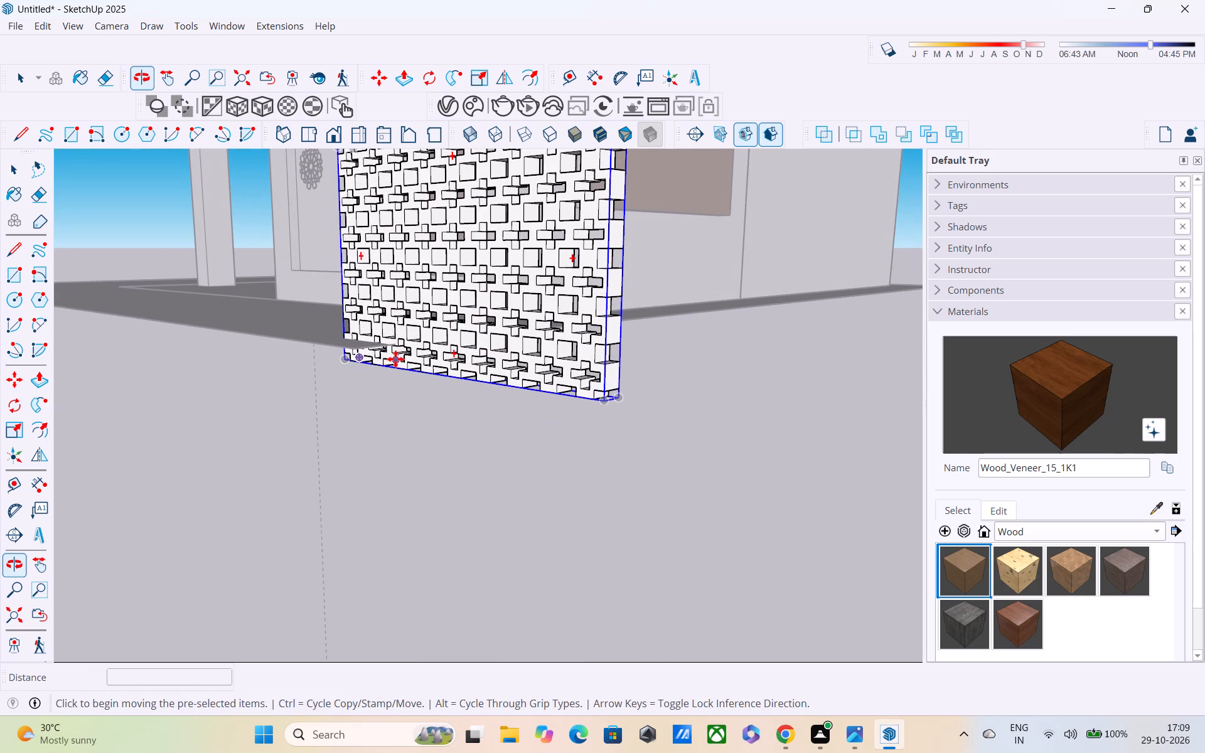
click(347, 363)
middle_drag(390, 314, 560, 459)
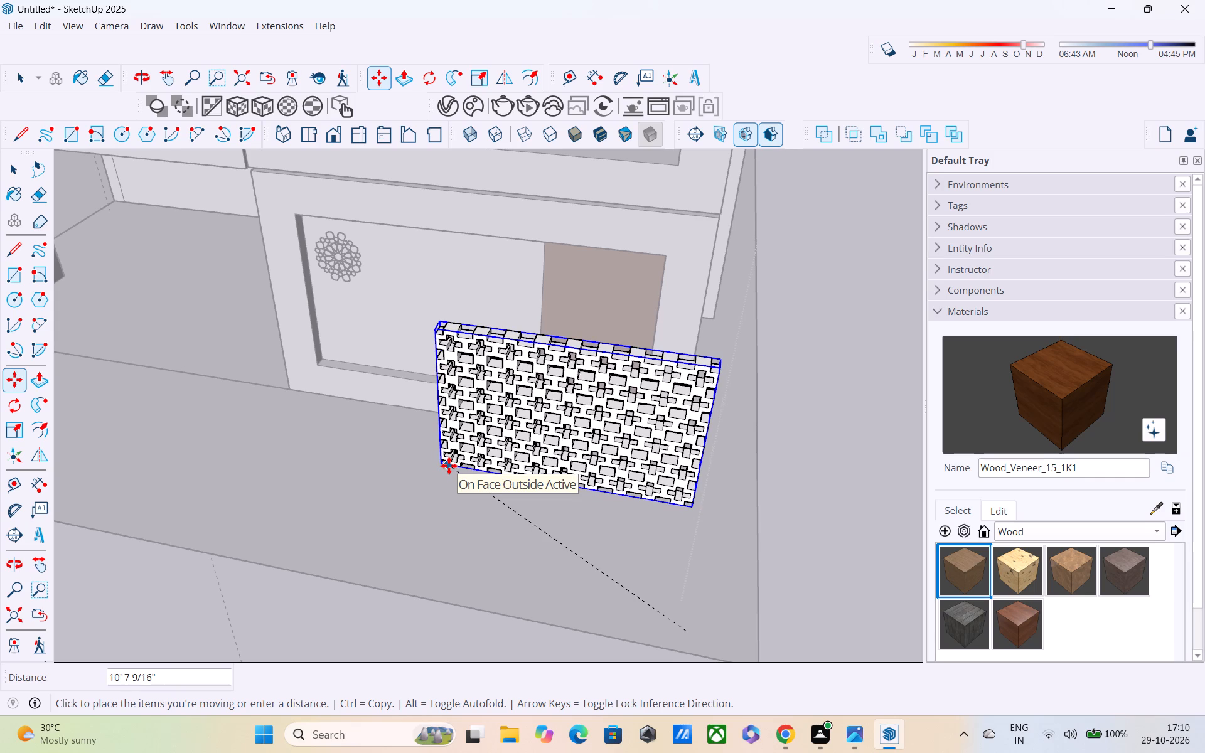
click(449, 466)
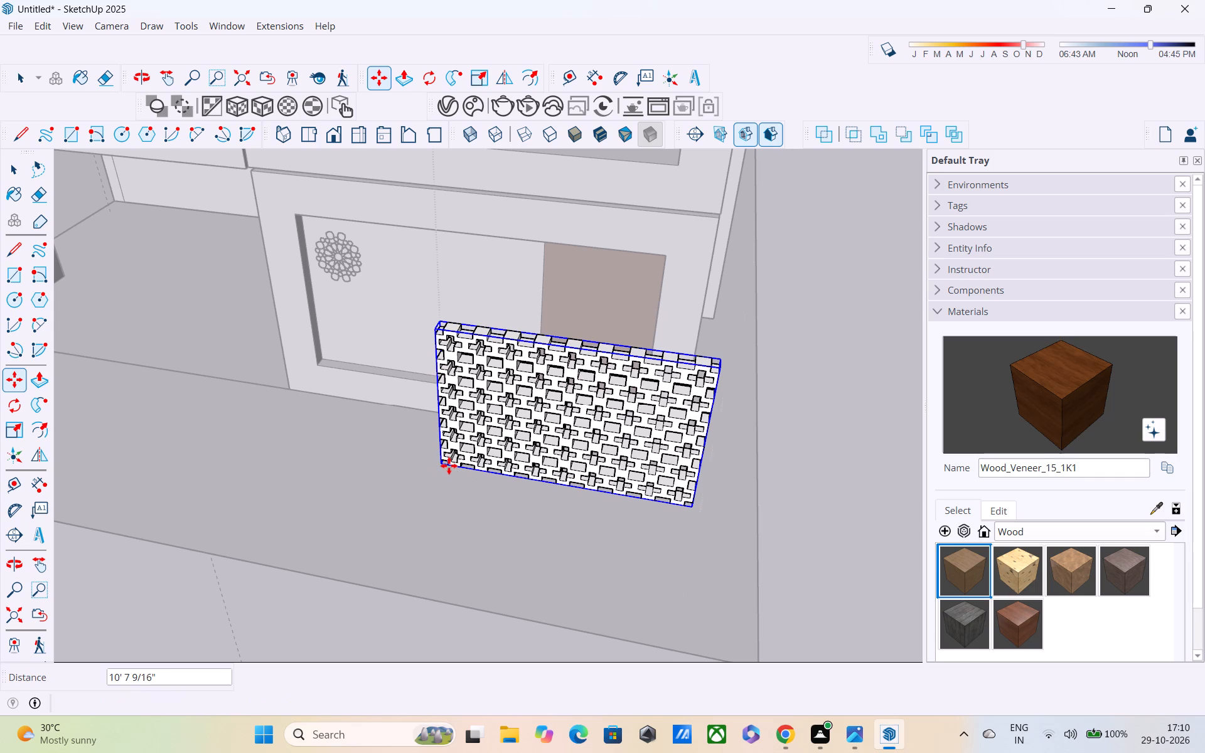
Scale the cross-patterned panel down along the blue axis so it becomes a low screen on the slab.
middle_drag(471, 516, 441, 415)
scroll(453, 403, down, 4)
scroll(930, 342, up, 1)
middle_drag(933, 341, 1204, 348)
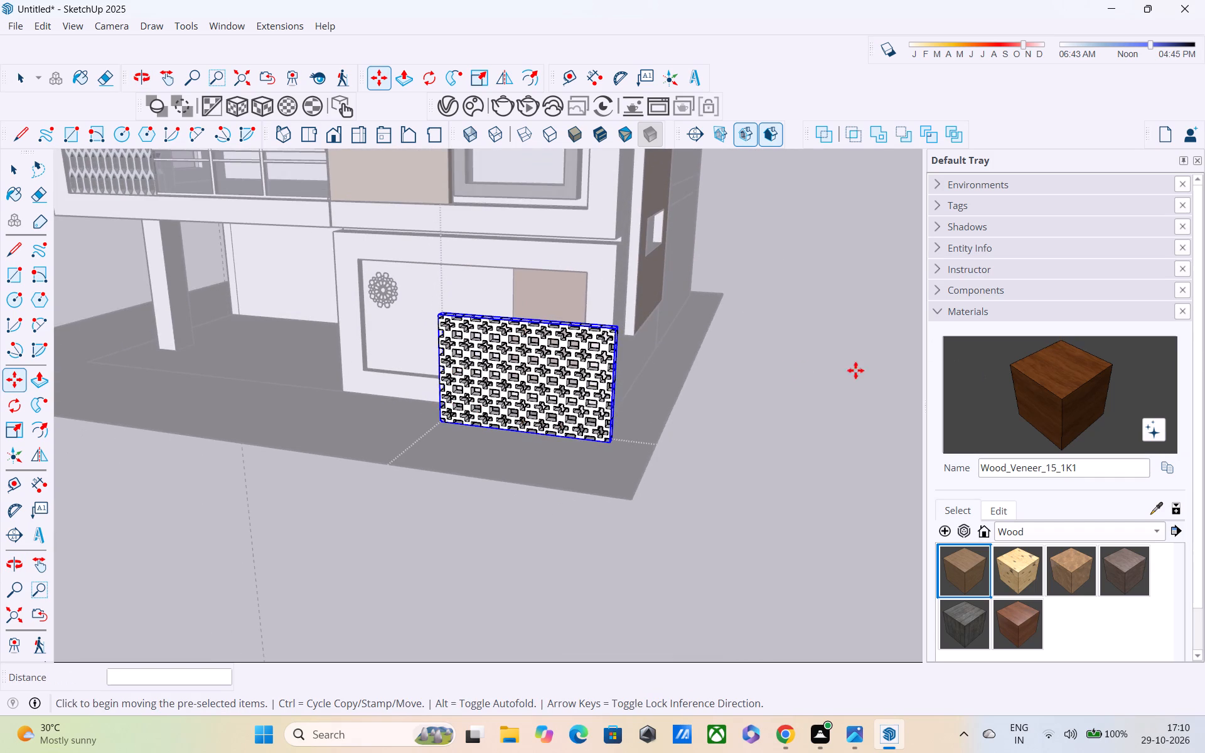
middle_drag(776, 370, 1188, 319)
middle_drag(486, 410, 594, 473)
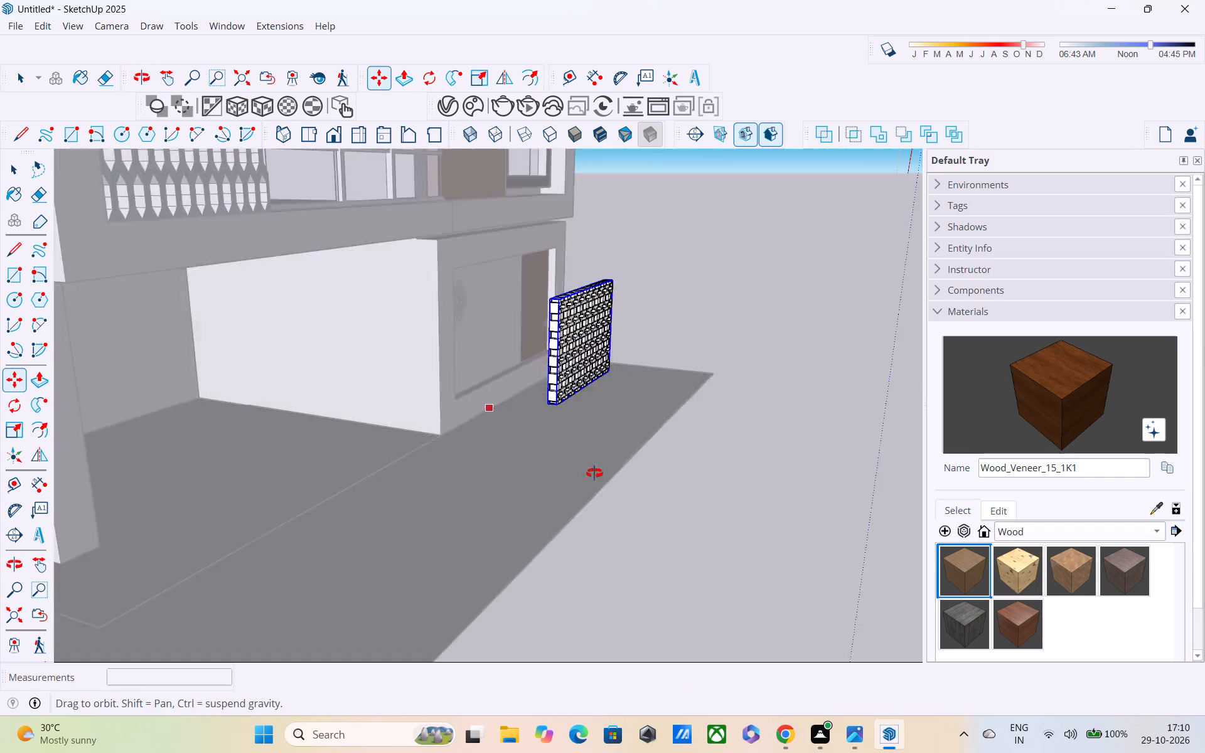
middle_drag(594, 473, 652, 465)
scroll(608, 399, up, 3)
key(space)
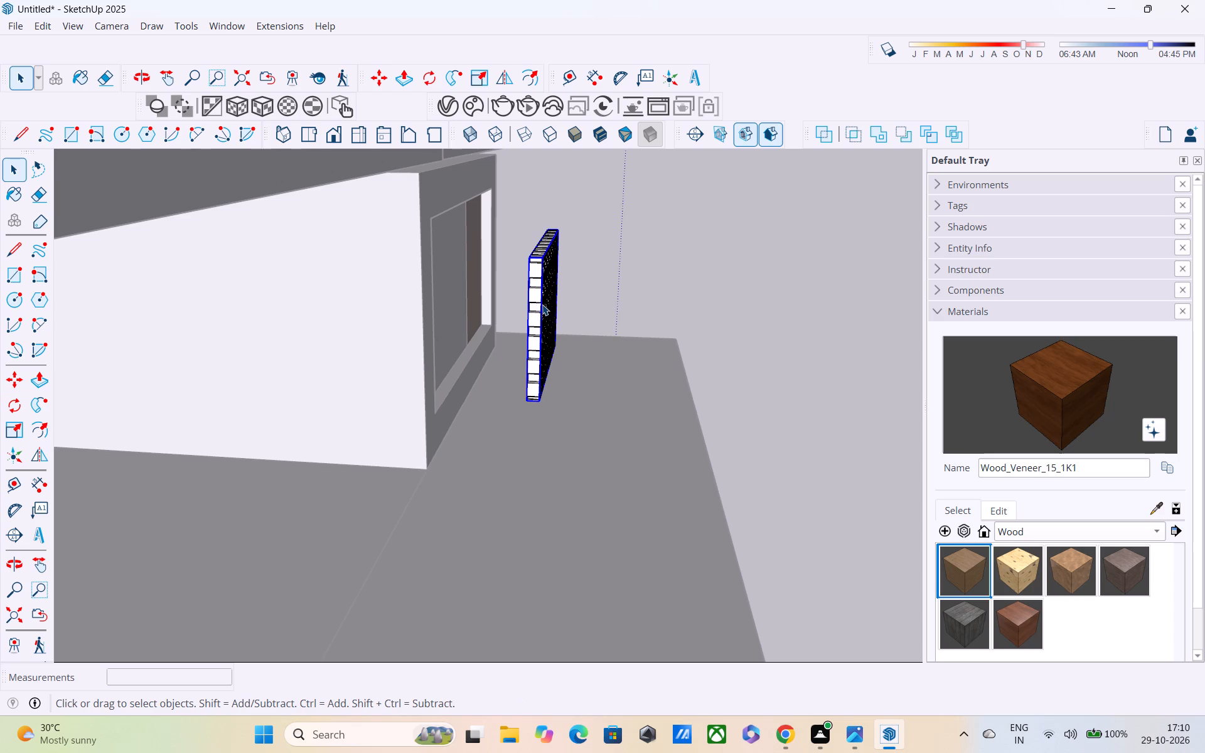
click(542, 304)
text(zs)
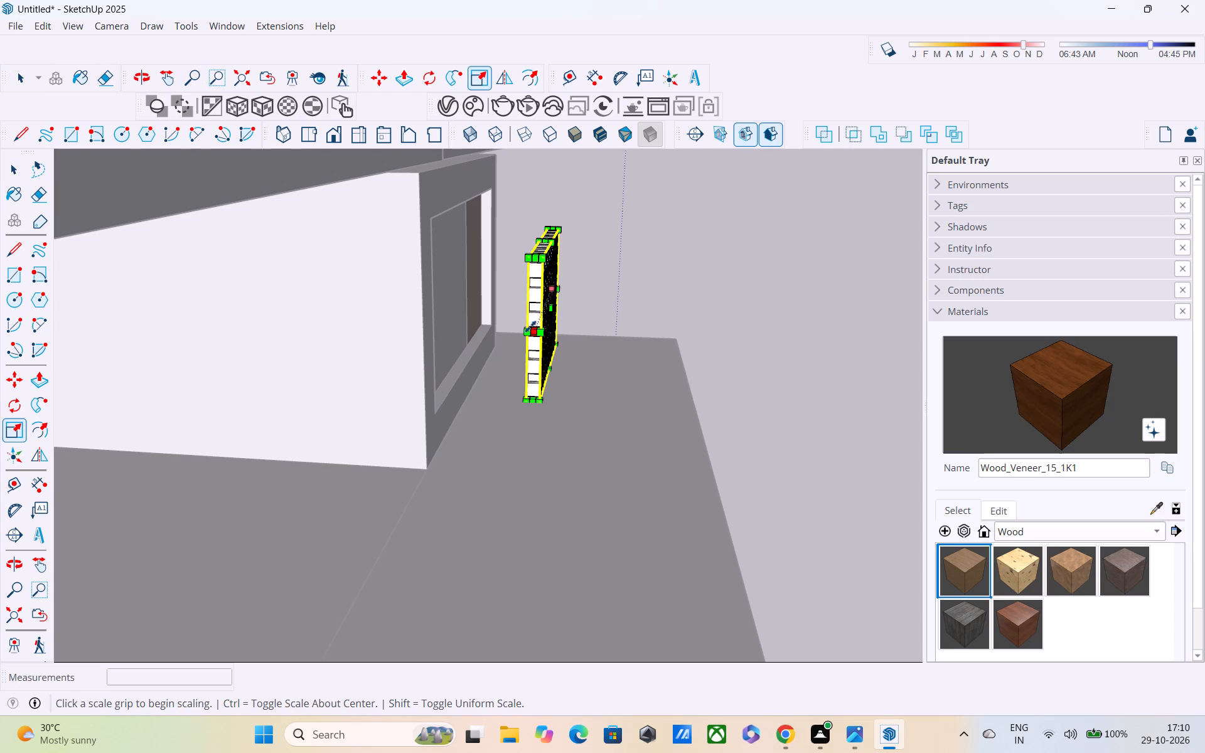
middle_drag(557, 277, 471, 430)
scroll(486, 286, up, 3)
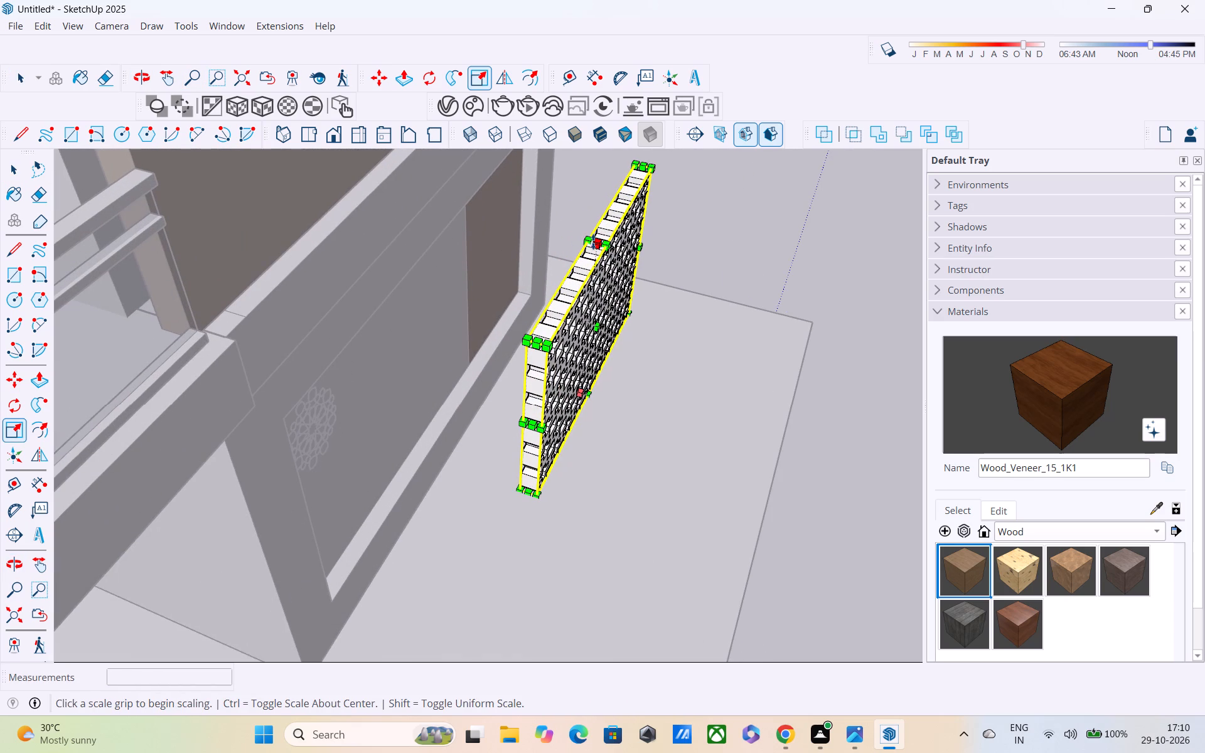
drag(595, 242, 598, 304)
Stretch the cross-patterned panel along the red axis from its ornament-side end to span more of the ground-floor wall.
middle_drag(589, 310, 601, 147)
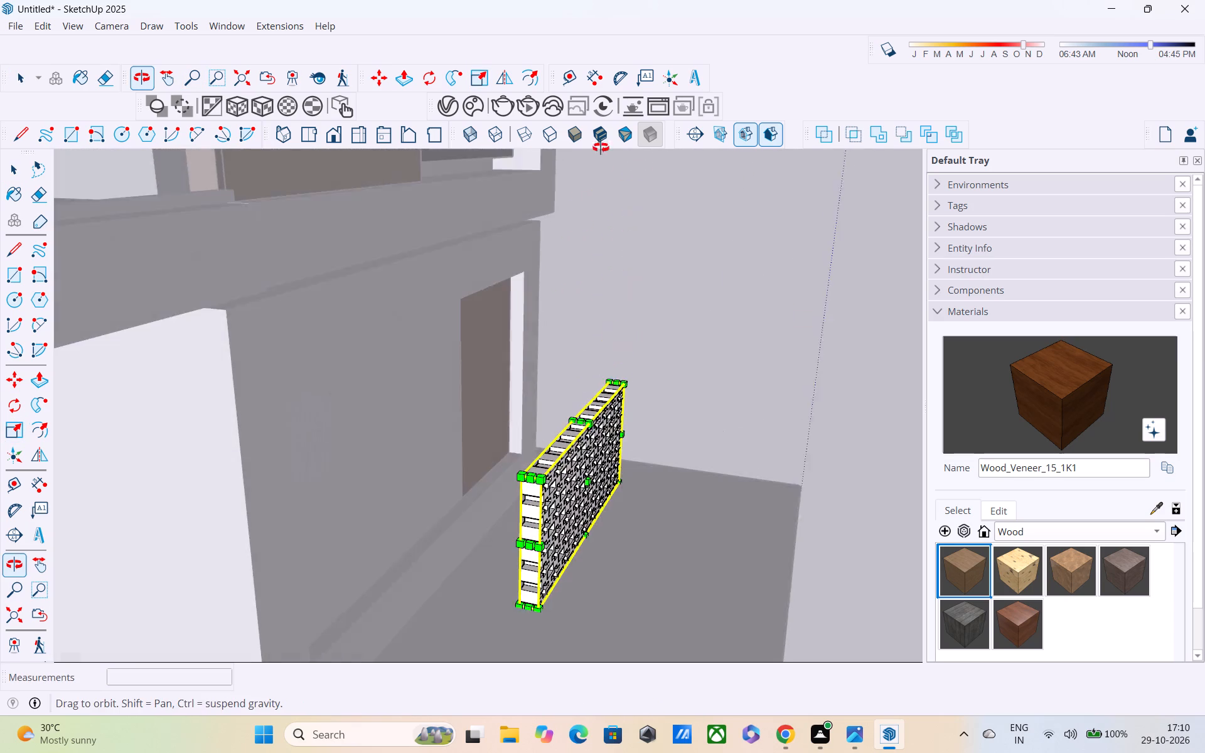
middle_drag(601, 147, 603, 139)
scroll(494, 581, up, 1)
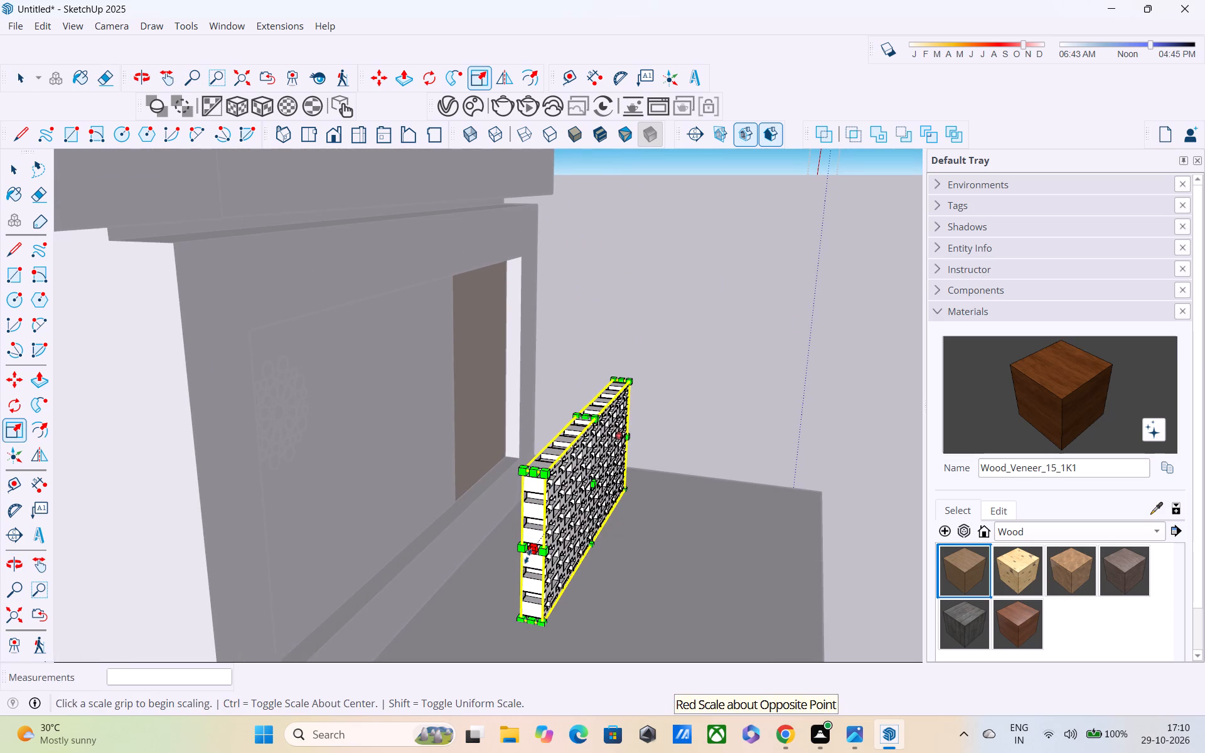
drag(528, 556, 420, 643)
Shorten the cross-patterned panel slightly along the red axis from its end at the building's outer corner.
scroll(609, 449, down, 1)
middle_drag(611, 449, 379, 392)
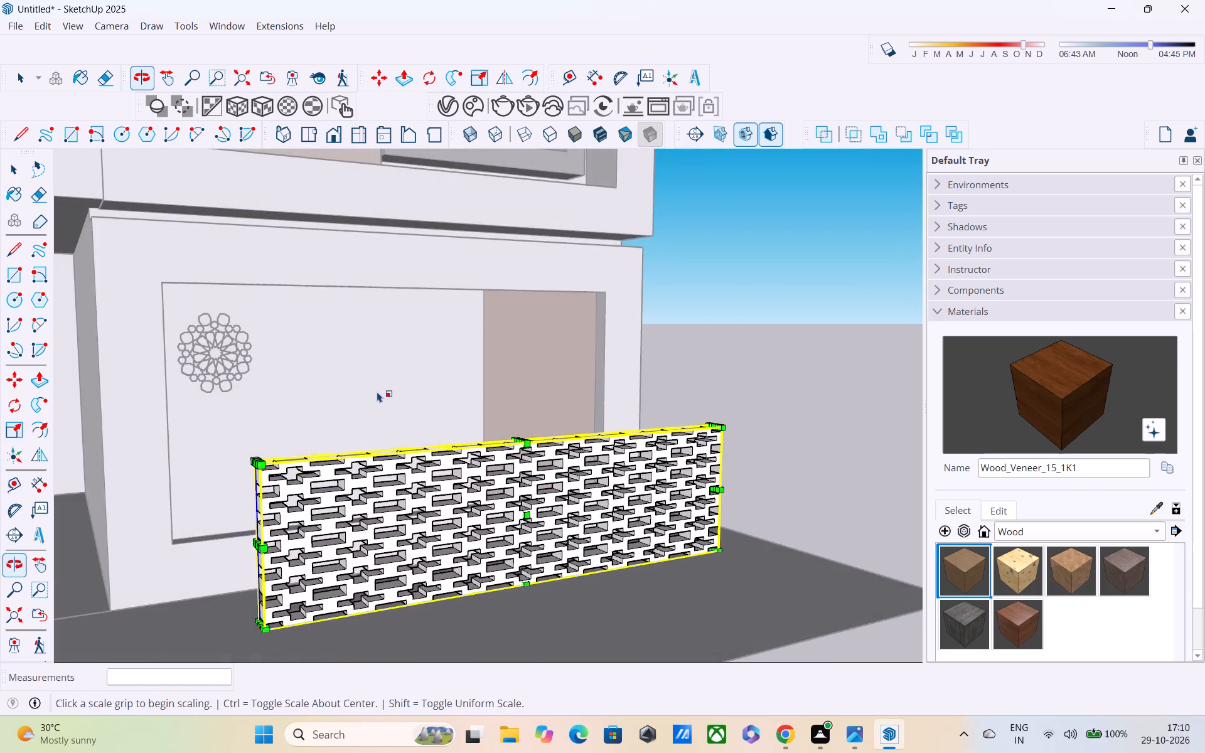
scroll(377, 392, down, 4)
middle_drag(432, 440, 83, 429)
middle_drag(515, 446, 299, 552)
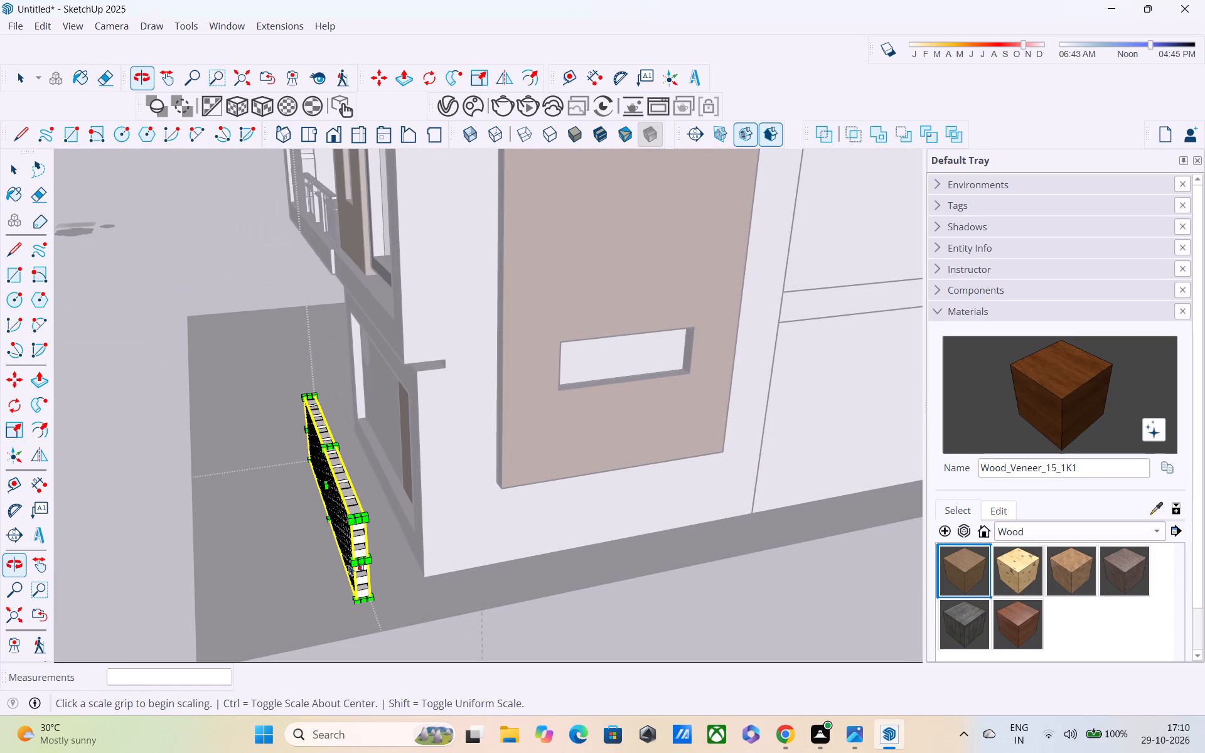
scroll(361, 587, up, 1)
drag(361, 565, 355, 546)
Stretch the cross-patterned panel's ornament-side end along the red axis to a factor of about 1.14.
middle_drag(353, 547, 765, 520)
middle_drag(468, 486, 453, 434)
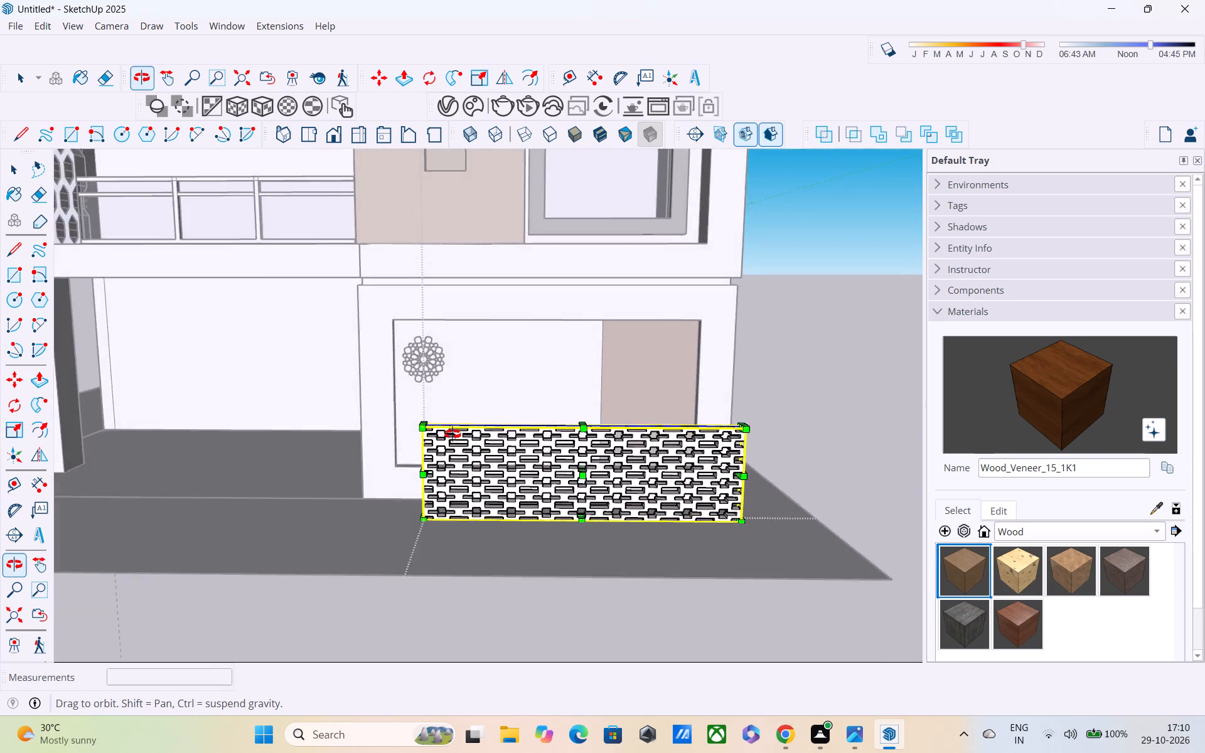
middle_drag(453, 434, 589, 452)
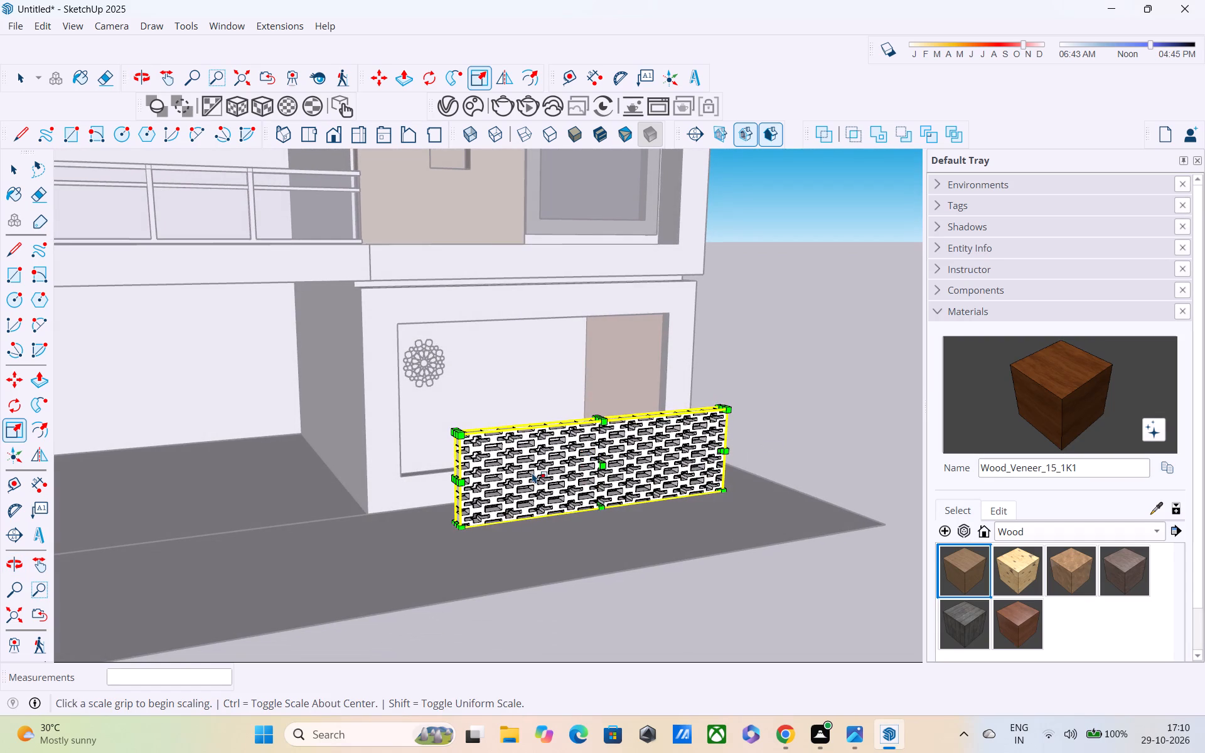
middle_drag(532, 473, 439, 437)
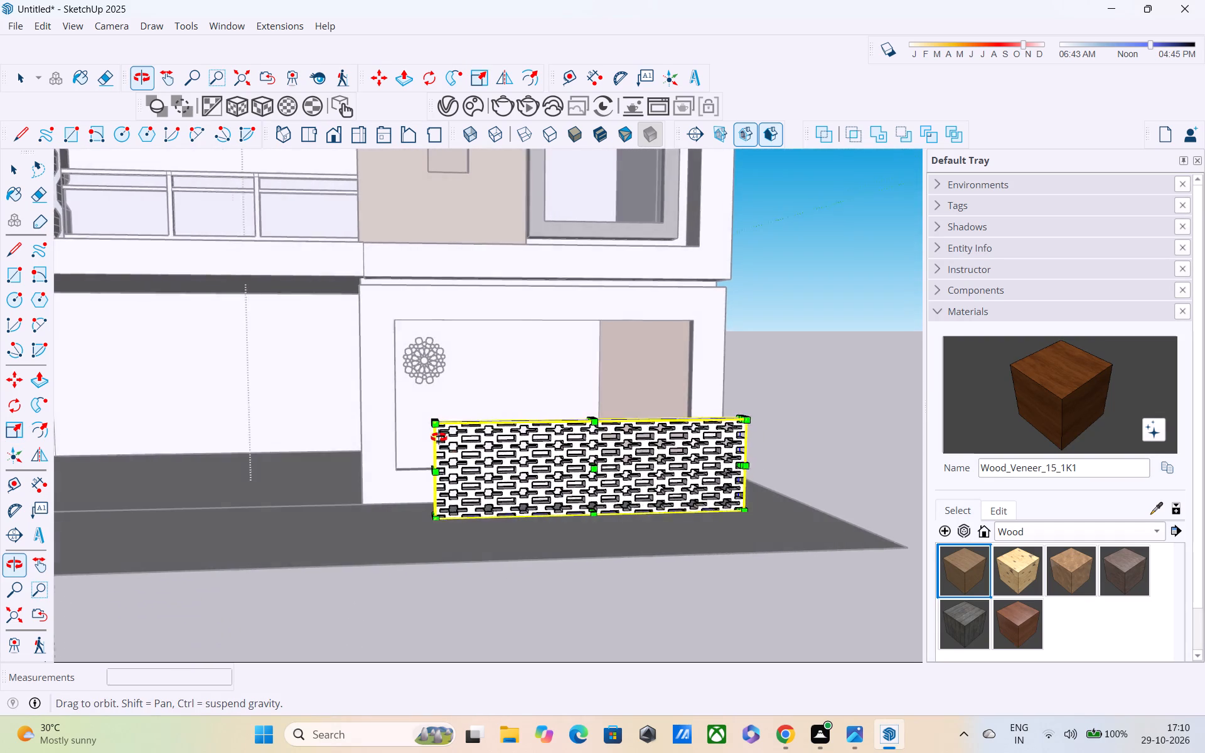
middle_drag(439, 437, 443, 446)
scroll(457, 480, up, 3)
middle_drag(444, 482, 672, 550)
scroll(576, 510, up, 2)
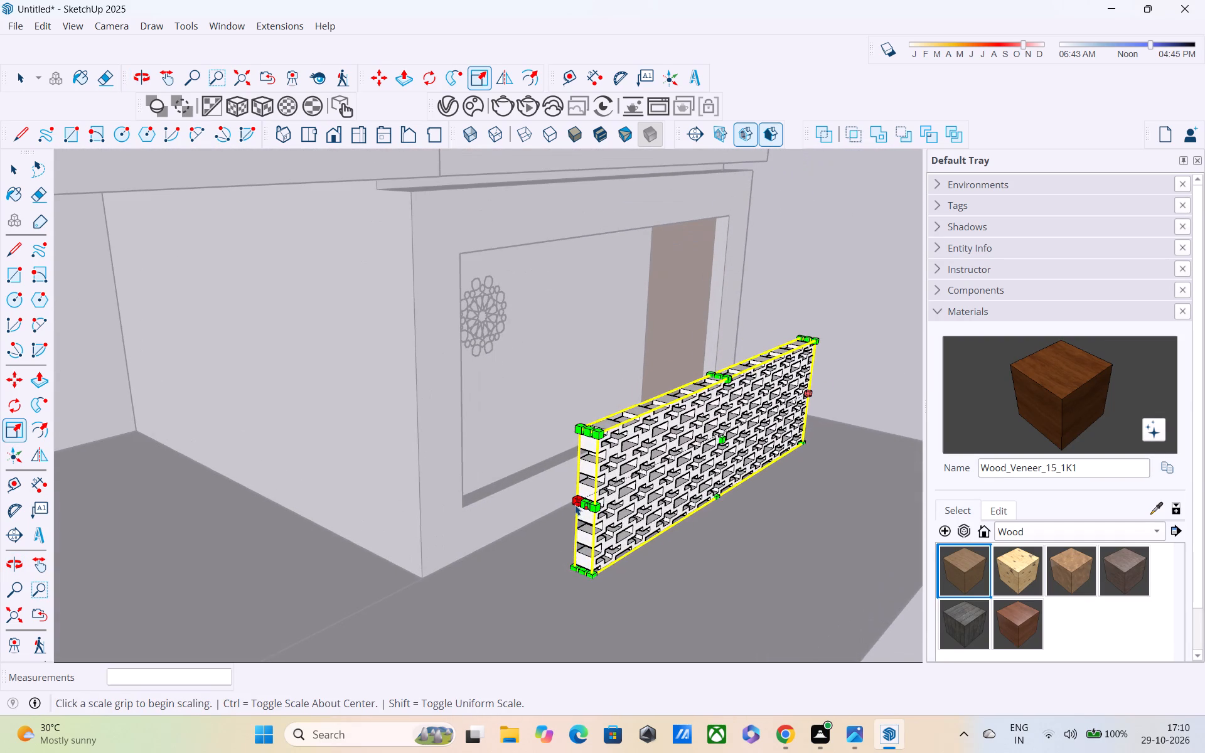
drag(582, 505, 553, 535)
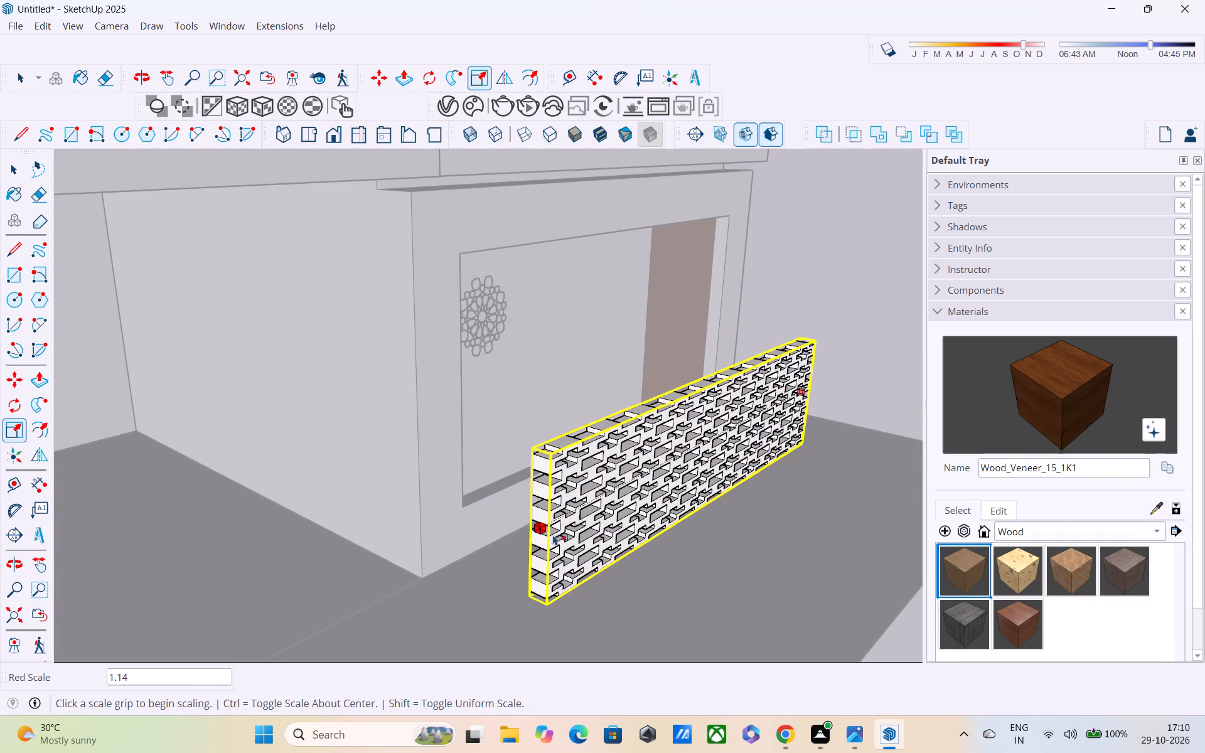
Deselect the cross-patterned panel and exit the group being edited to return to the whole building model.
scroll(626, 523, down, 1)
middle_drag(637, 523, 557, 476)
key(space)
click(876, 342)
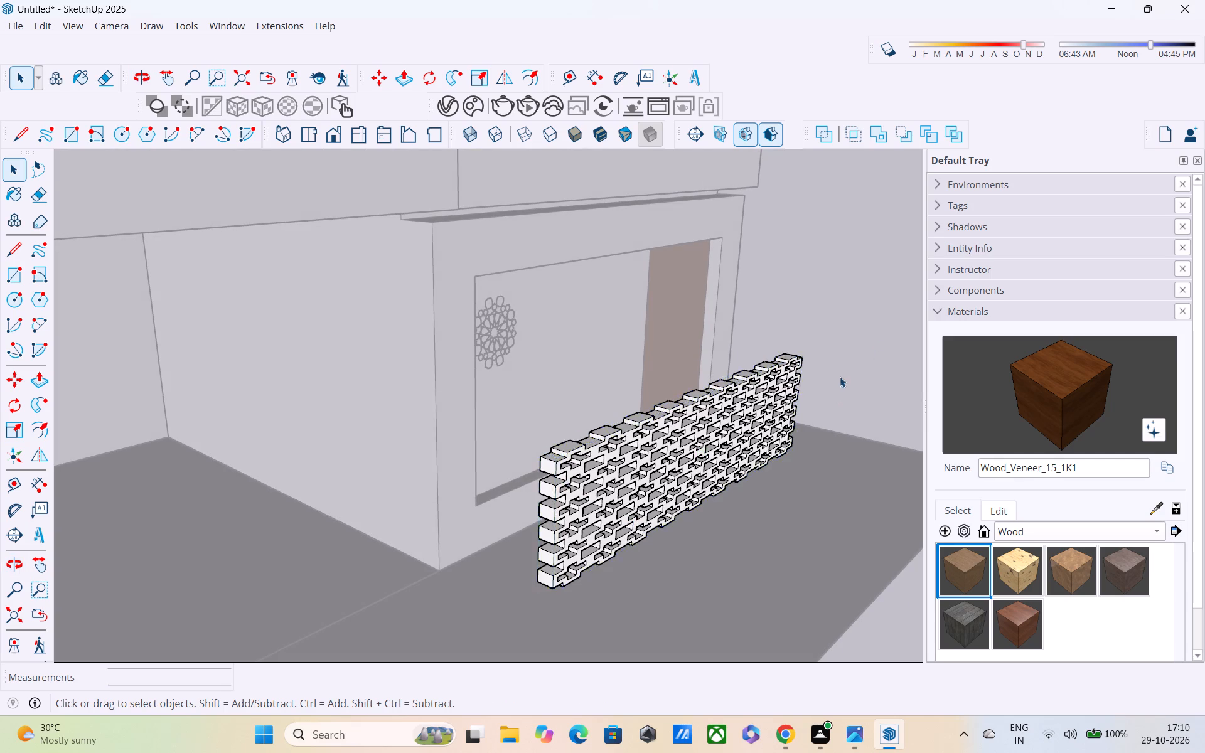
middle_drag(830, 393, 549, 458)
scroll(554, 456, down, 5)
middle_drag(653, 513, 671, 392)
middle_drag(901, 422, 848, 387)
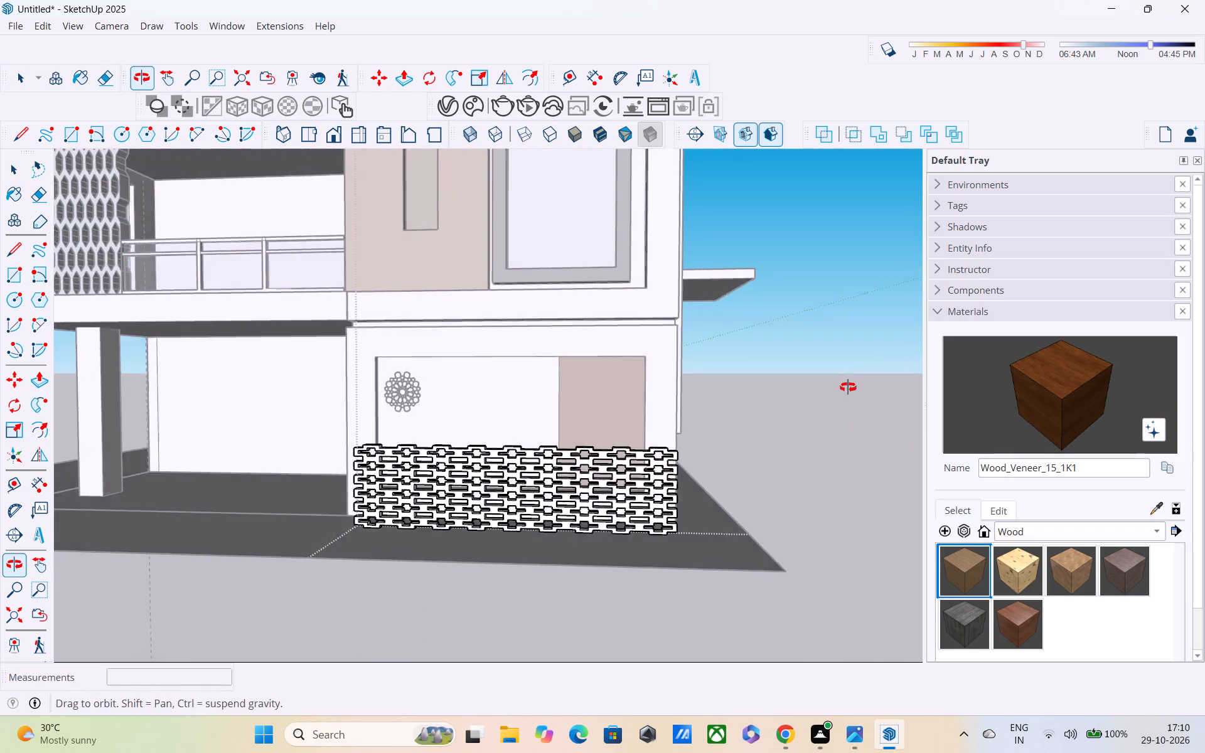
middle_drag(848, 387, 841, 384)
scroll(840, 423, down, 3)
click(840, 411)
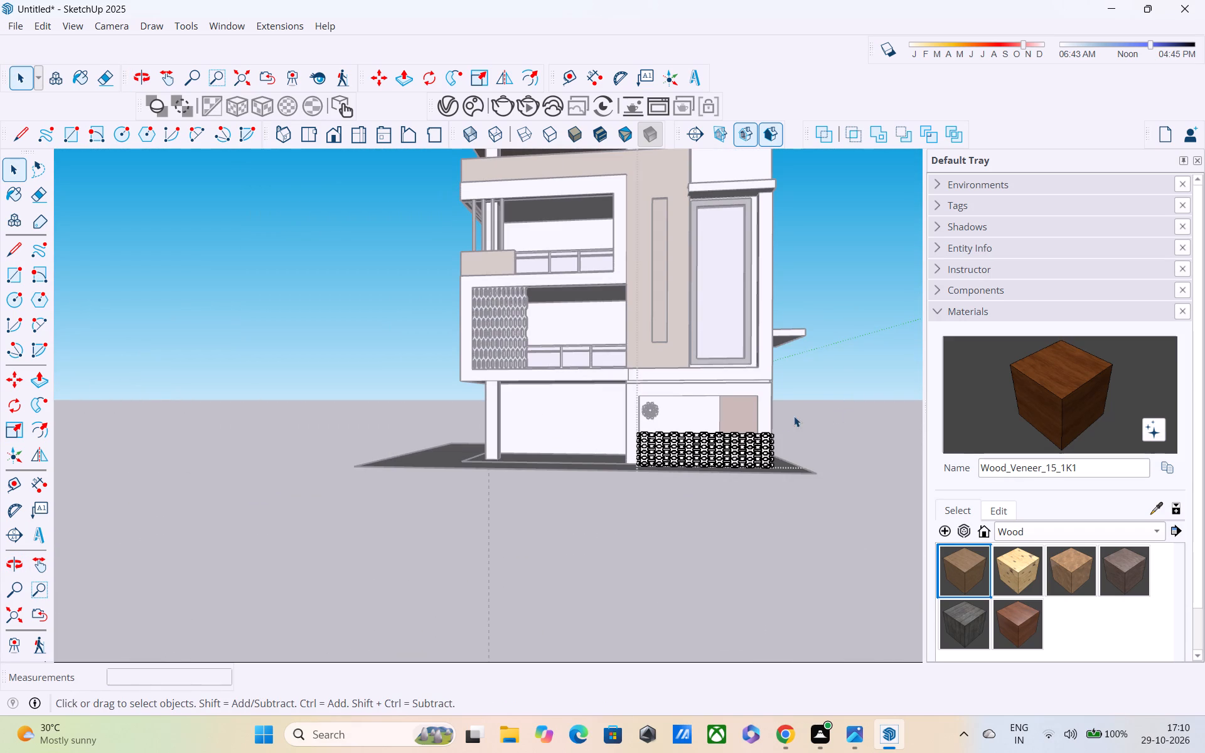
click(840, 365)
click(845, 367)
double_click(843, 449)
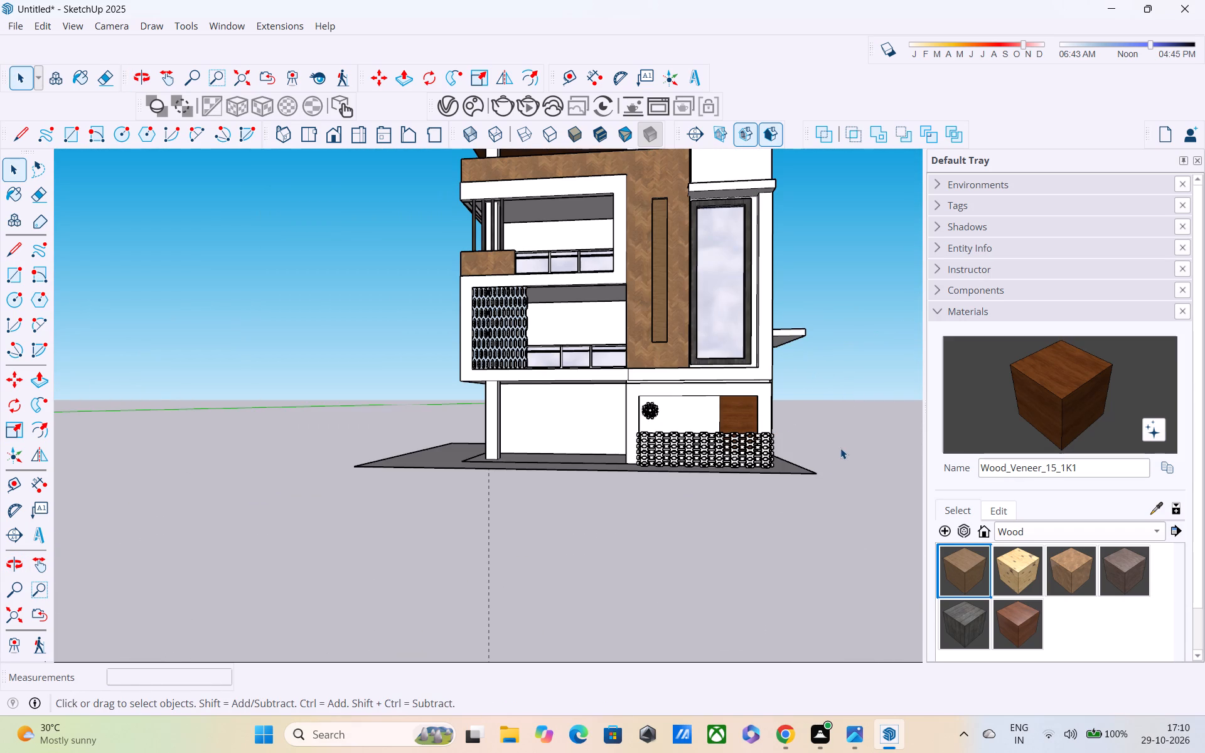
Draw a line about 4' 7" long along the red axis across the cross-patterned panel's front, starting at its ornament-side end.
middle_drag(836, 446, 656, 571)
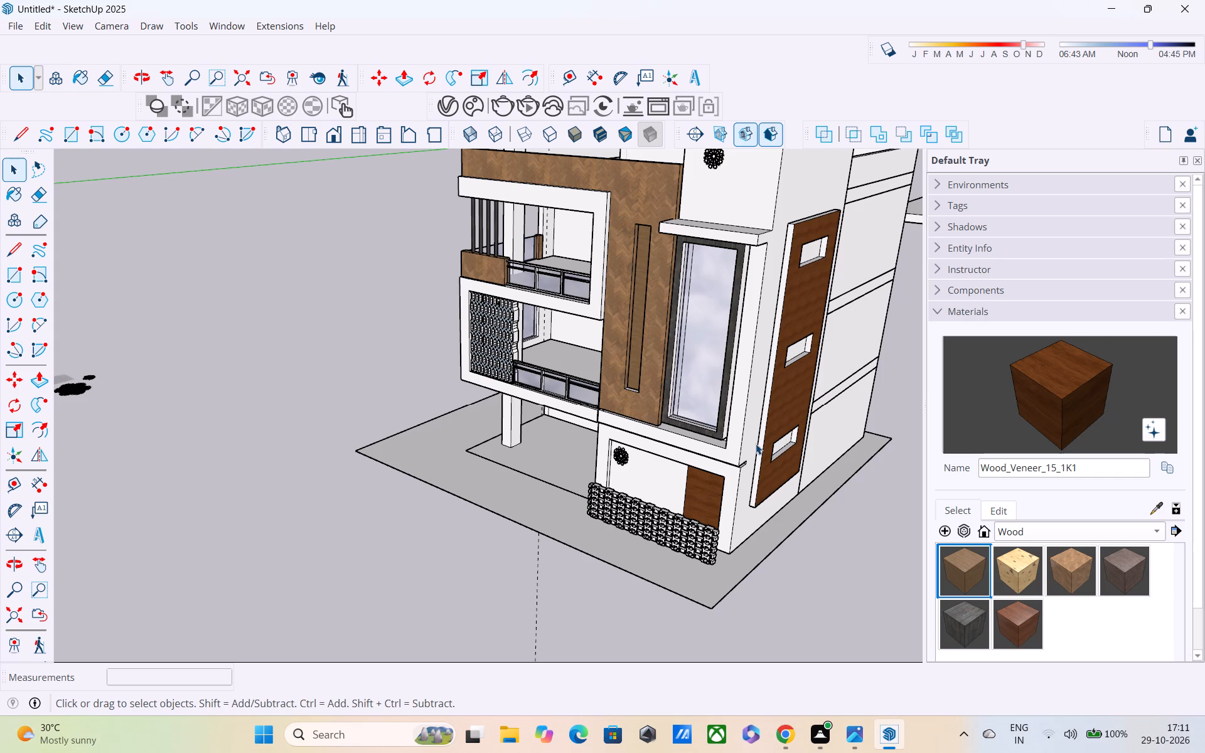
middle_drag(719, 516, 874, 417)
scroll(602, 417, up, 4)
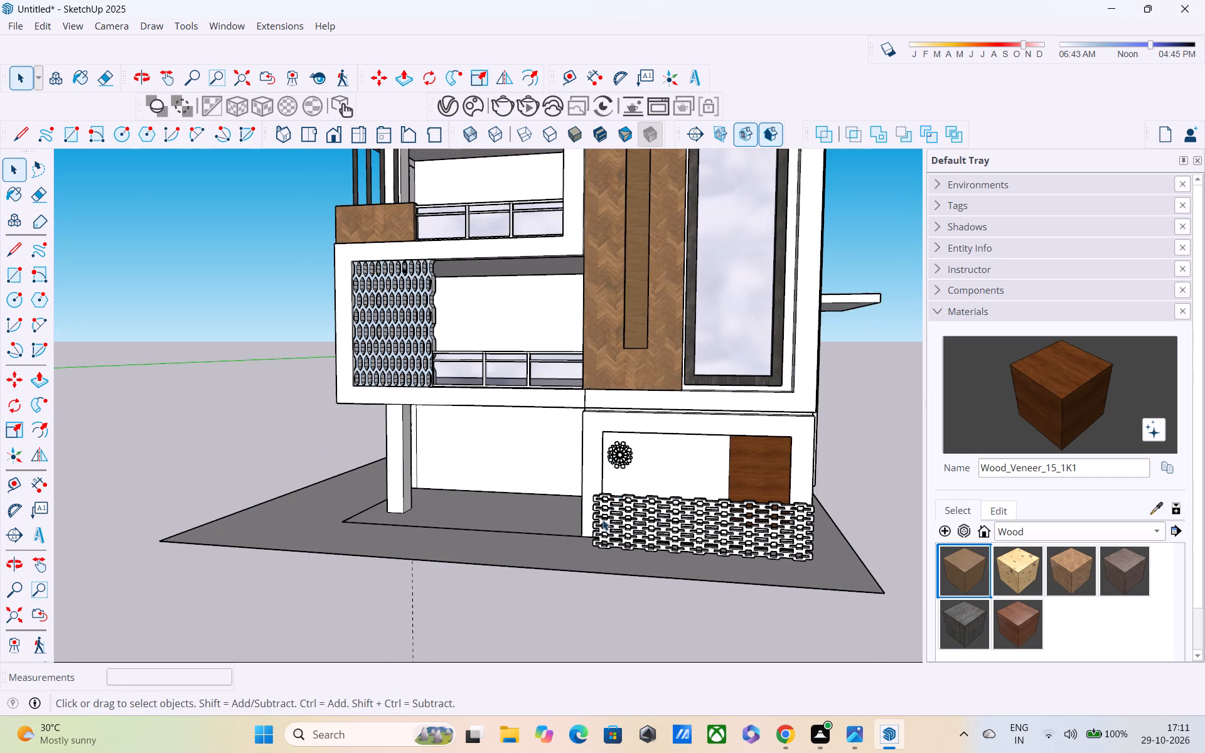
scroll(602, 520, up, 3)
shift+middle_drag(607, 547, 613, 403)
middle_drag(643, 324, 623, 341)
scroll(643, 324, up, 1)
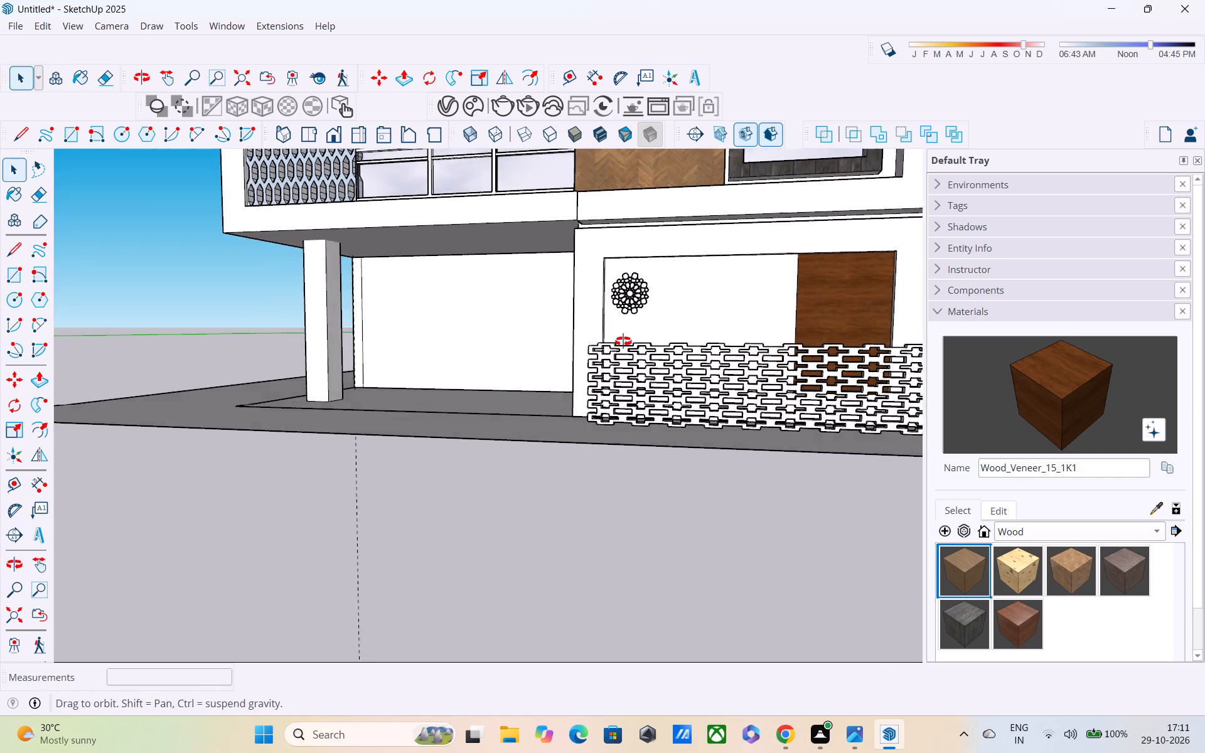
middle_drag(623, 341, 508, 417)
scroll(507, 415, up, 1)
key(l)
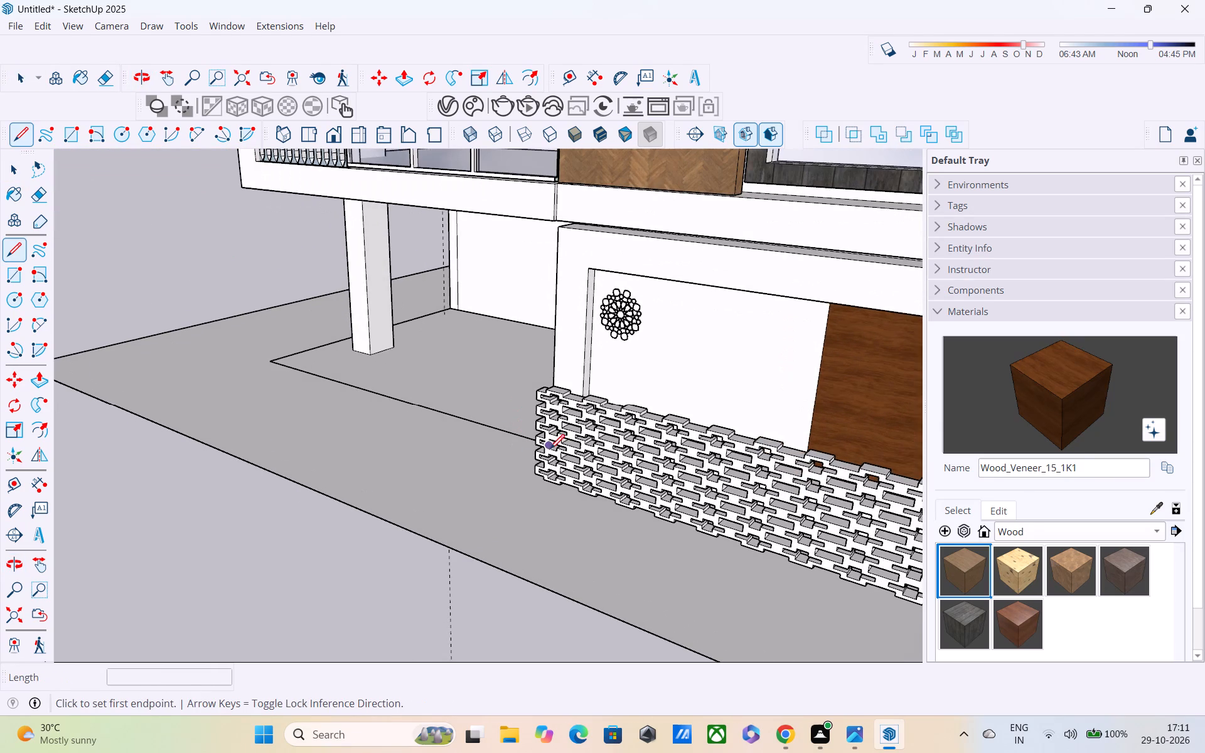
scroll(550, 451, up, 3)
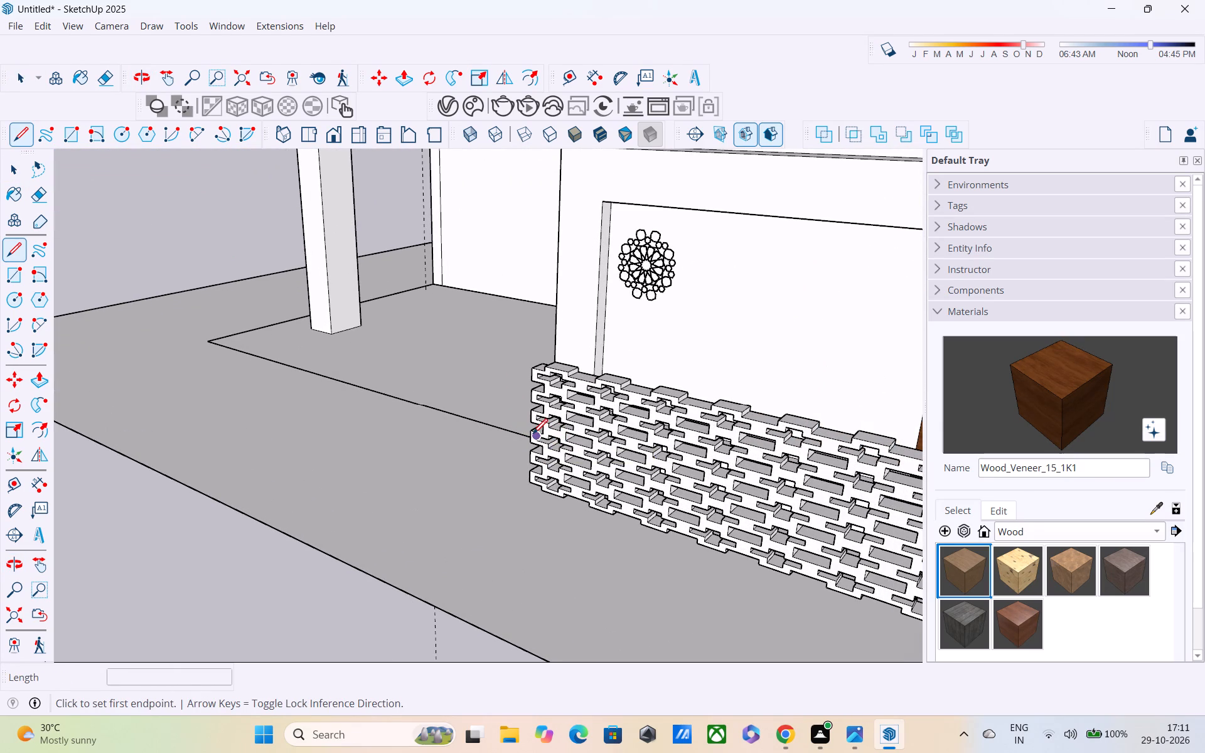
drag(533, 435, 538, 444)
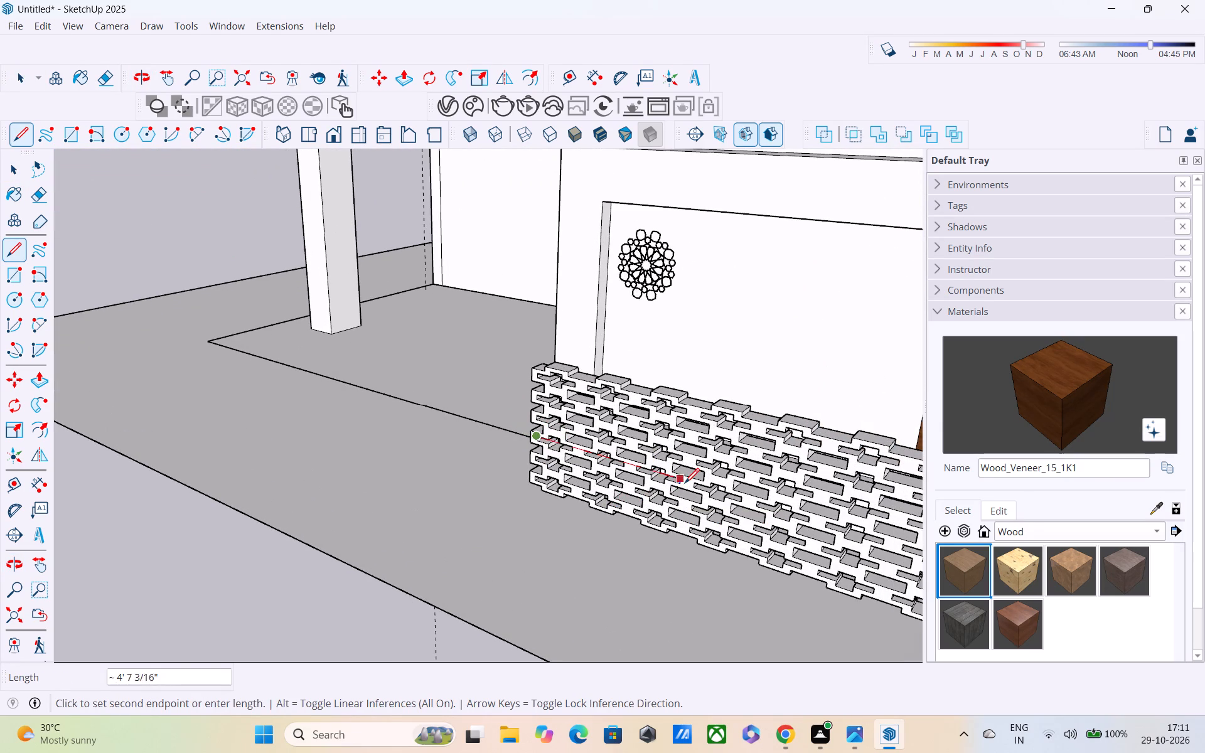
click(685, 484)
middle_drag(698, 501, 459, 397)
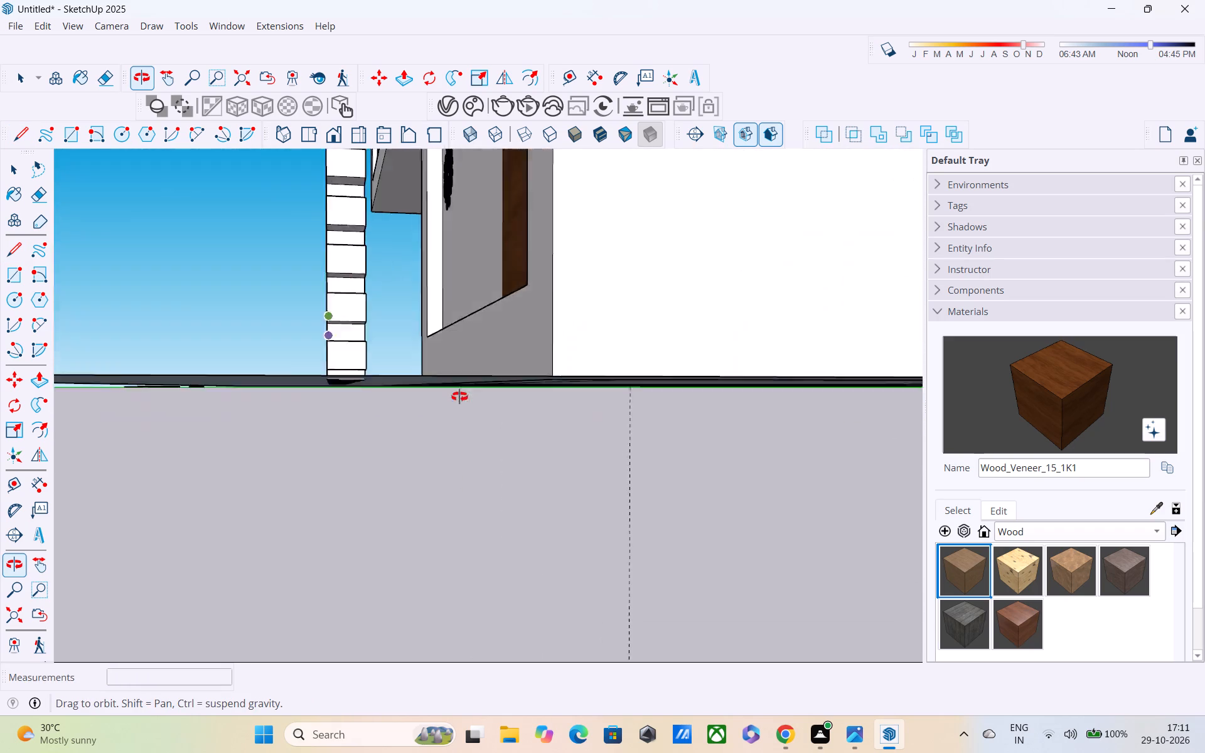
middle_drag(459, 397, 528, 436)
key(Escape)
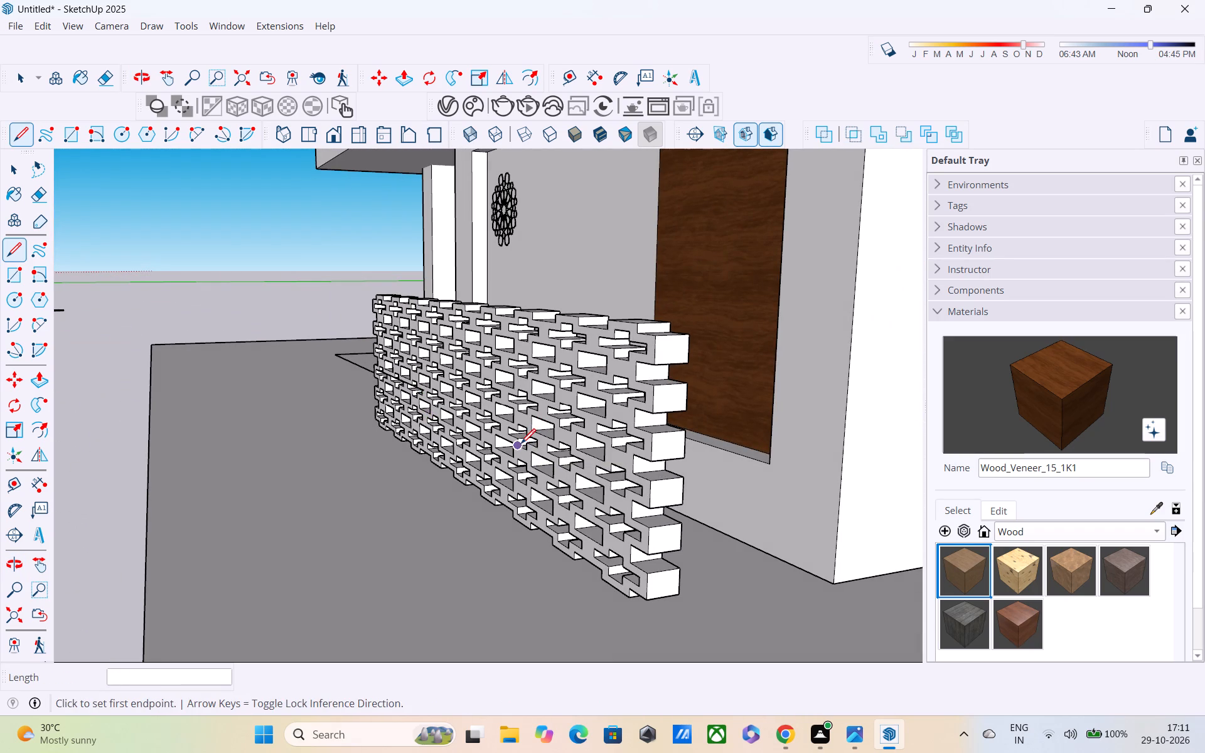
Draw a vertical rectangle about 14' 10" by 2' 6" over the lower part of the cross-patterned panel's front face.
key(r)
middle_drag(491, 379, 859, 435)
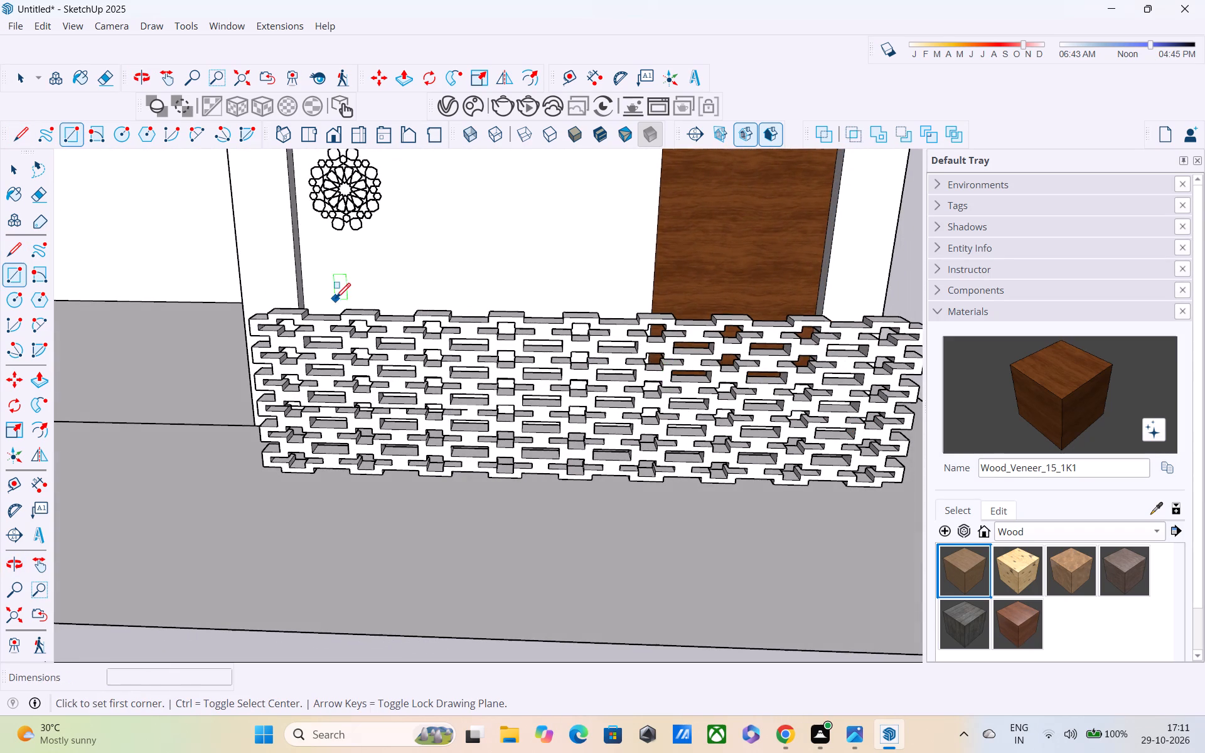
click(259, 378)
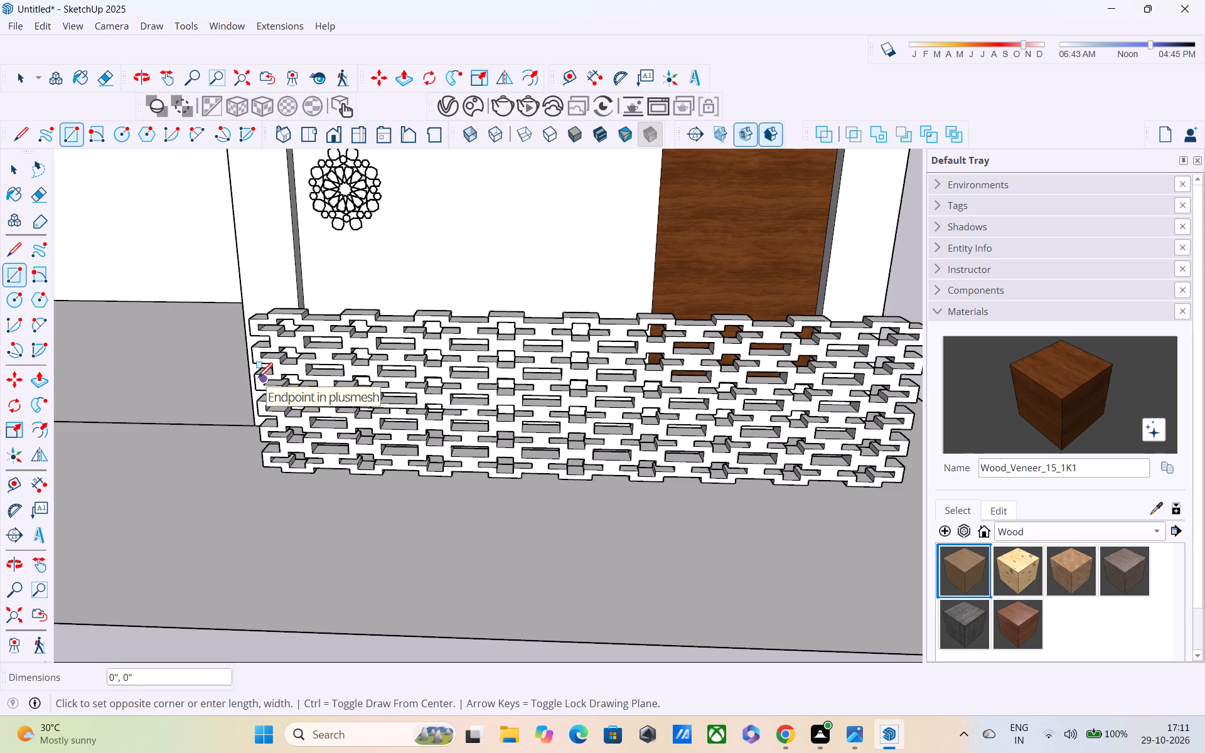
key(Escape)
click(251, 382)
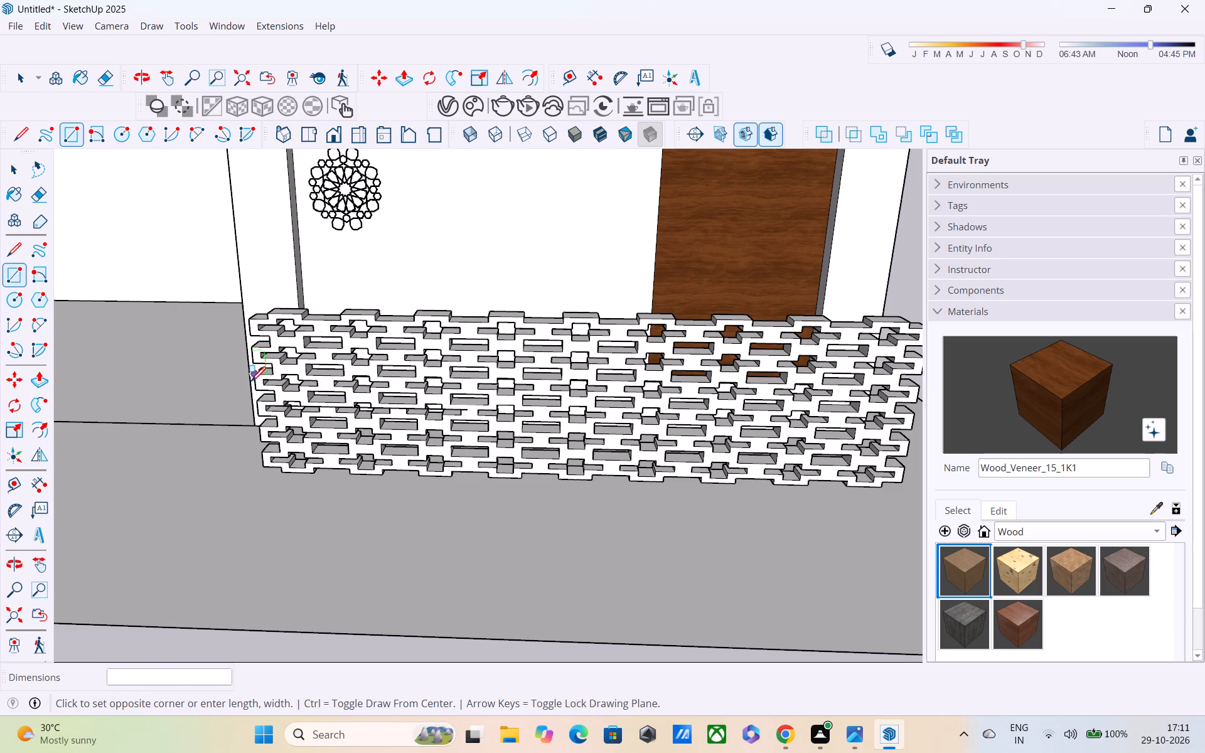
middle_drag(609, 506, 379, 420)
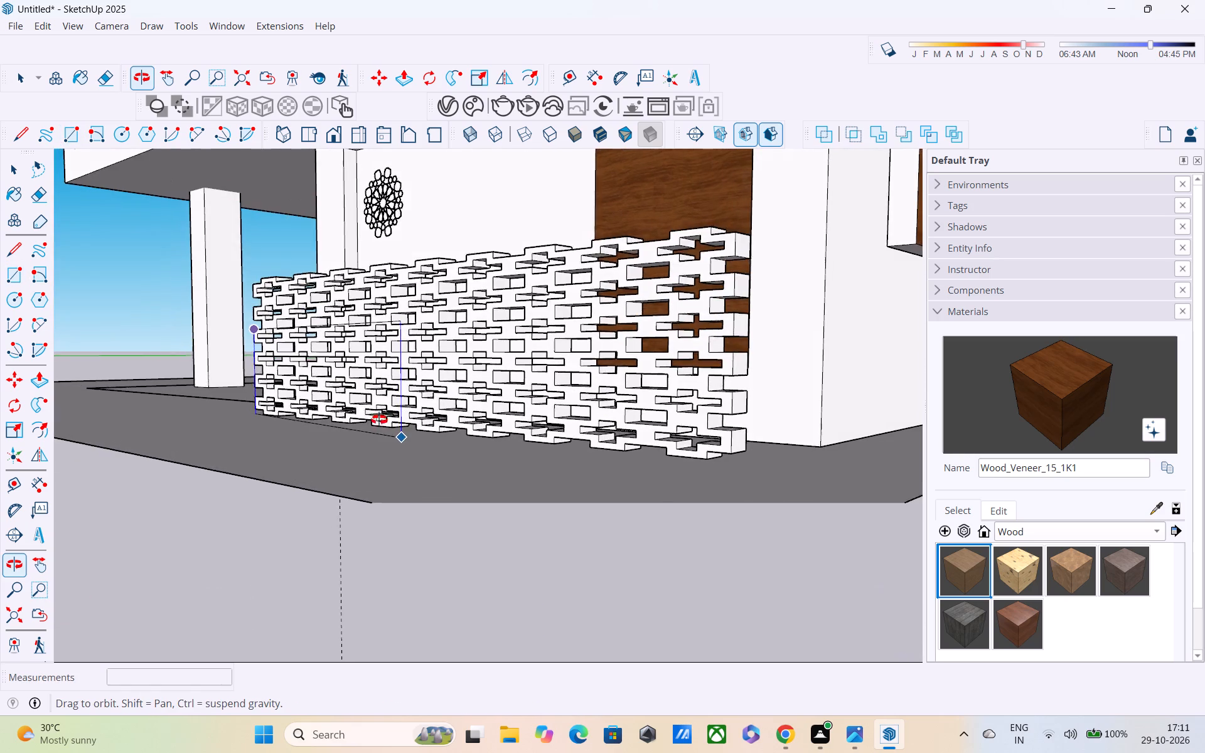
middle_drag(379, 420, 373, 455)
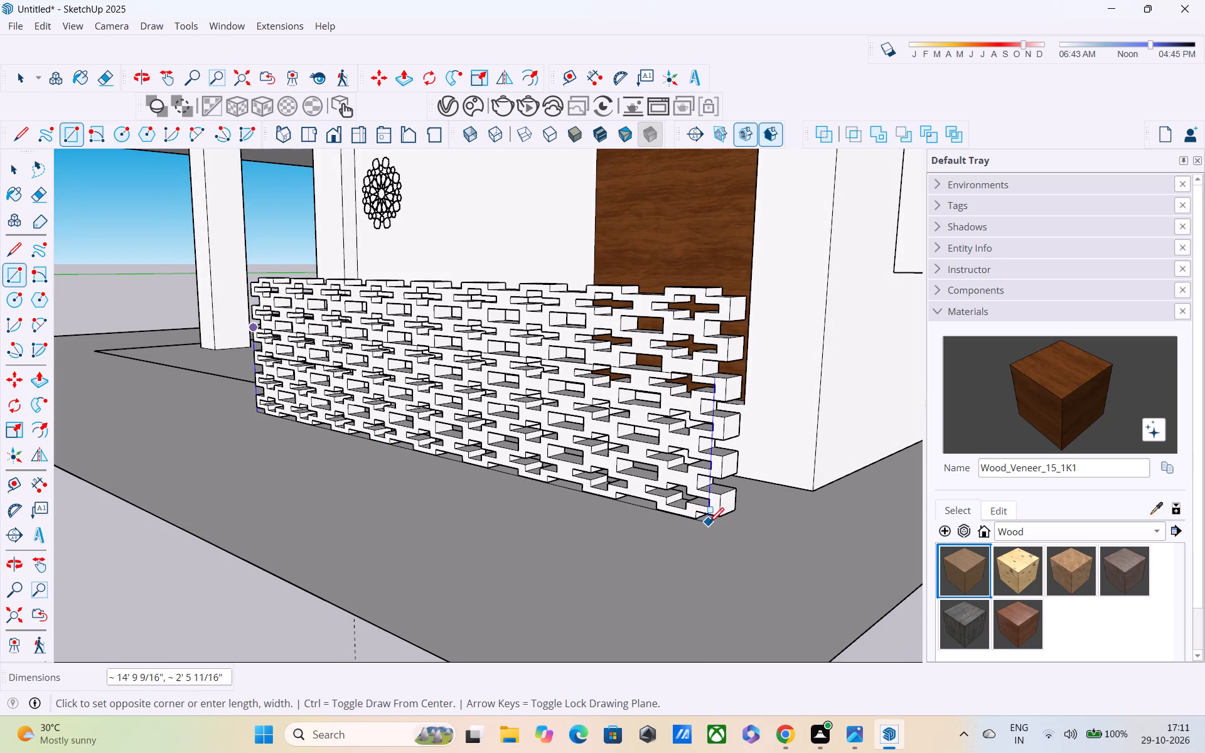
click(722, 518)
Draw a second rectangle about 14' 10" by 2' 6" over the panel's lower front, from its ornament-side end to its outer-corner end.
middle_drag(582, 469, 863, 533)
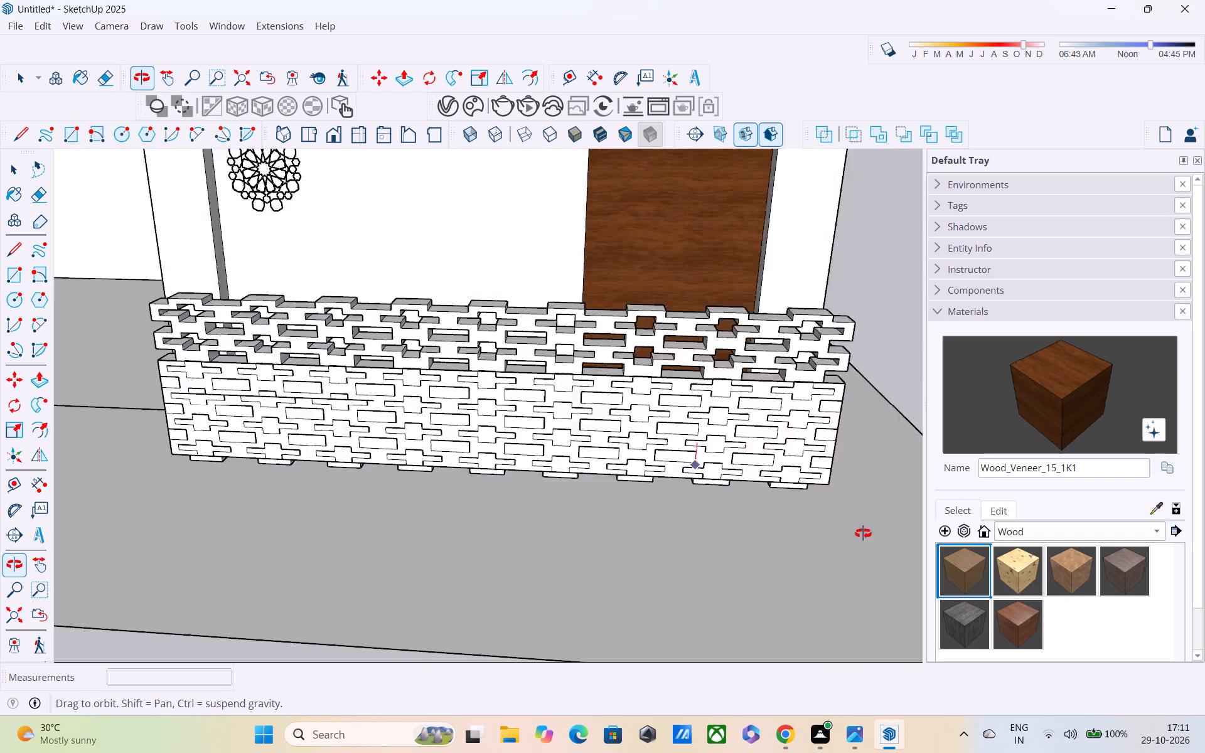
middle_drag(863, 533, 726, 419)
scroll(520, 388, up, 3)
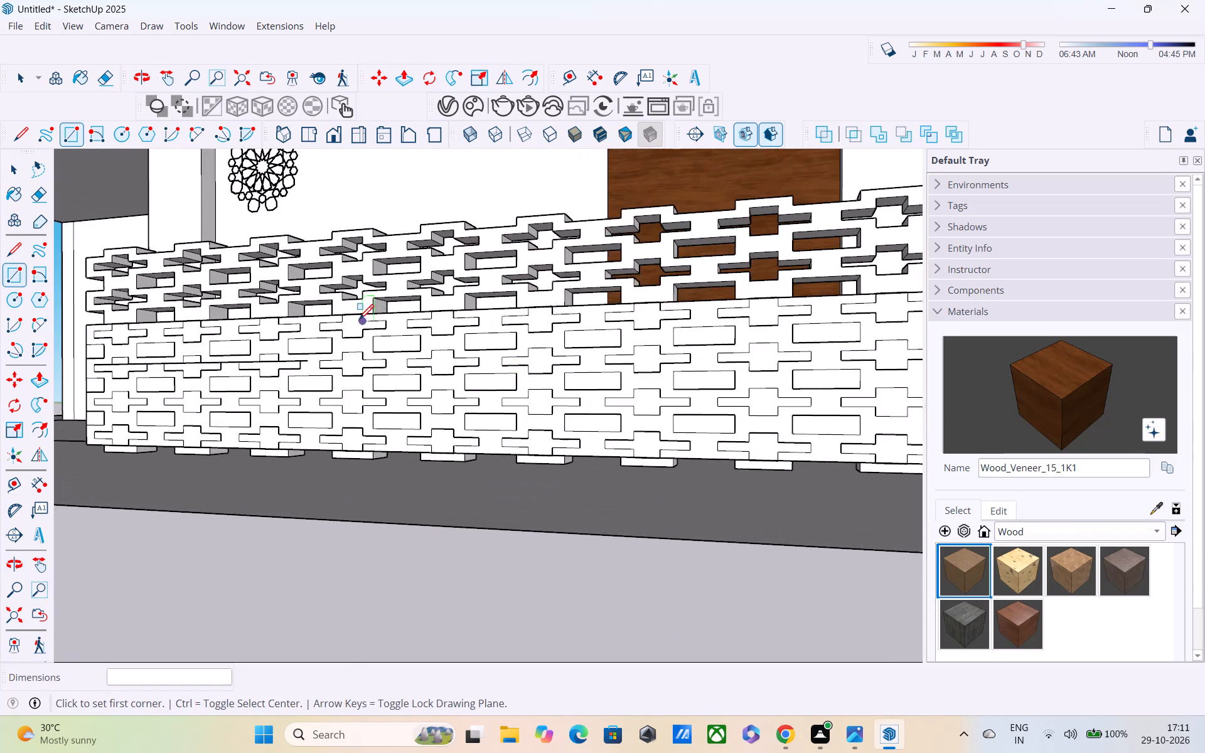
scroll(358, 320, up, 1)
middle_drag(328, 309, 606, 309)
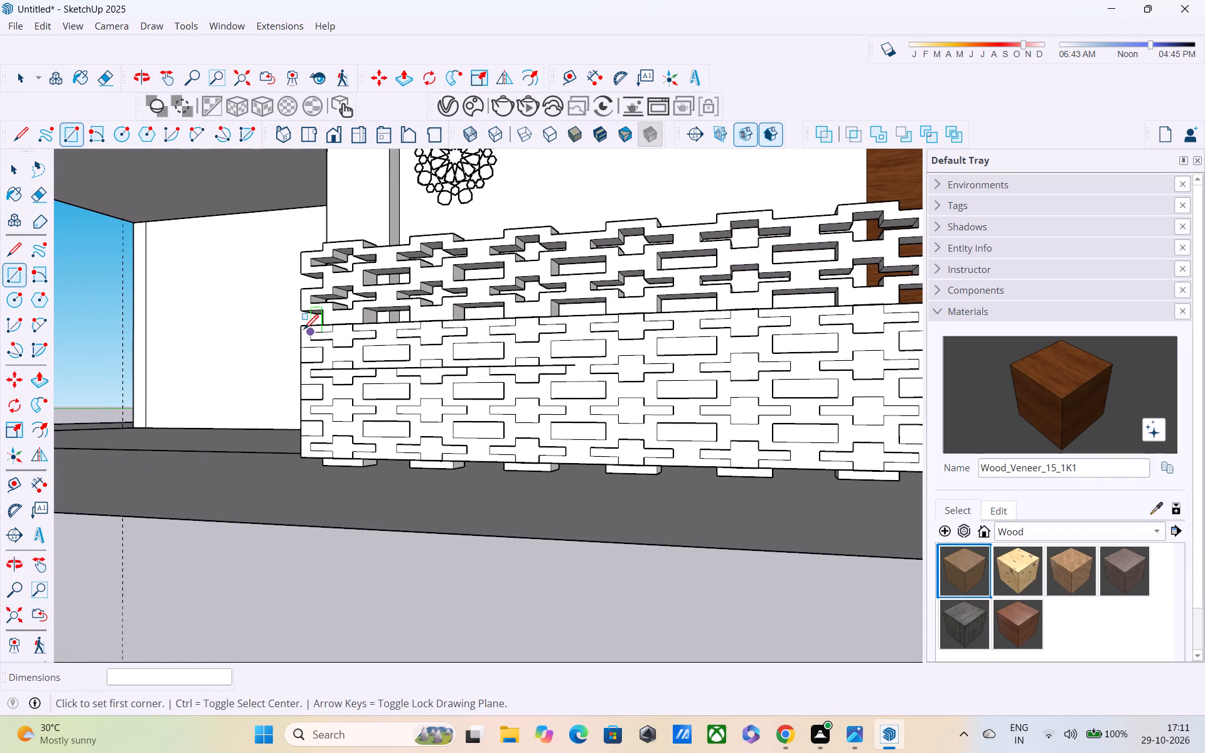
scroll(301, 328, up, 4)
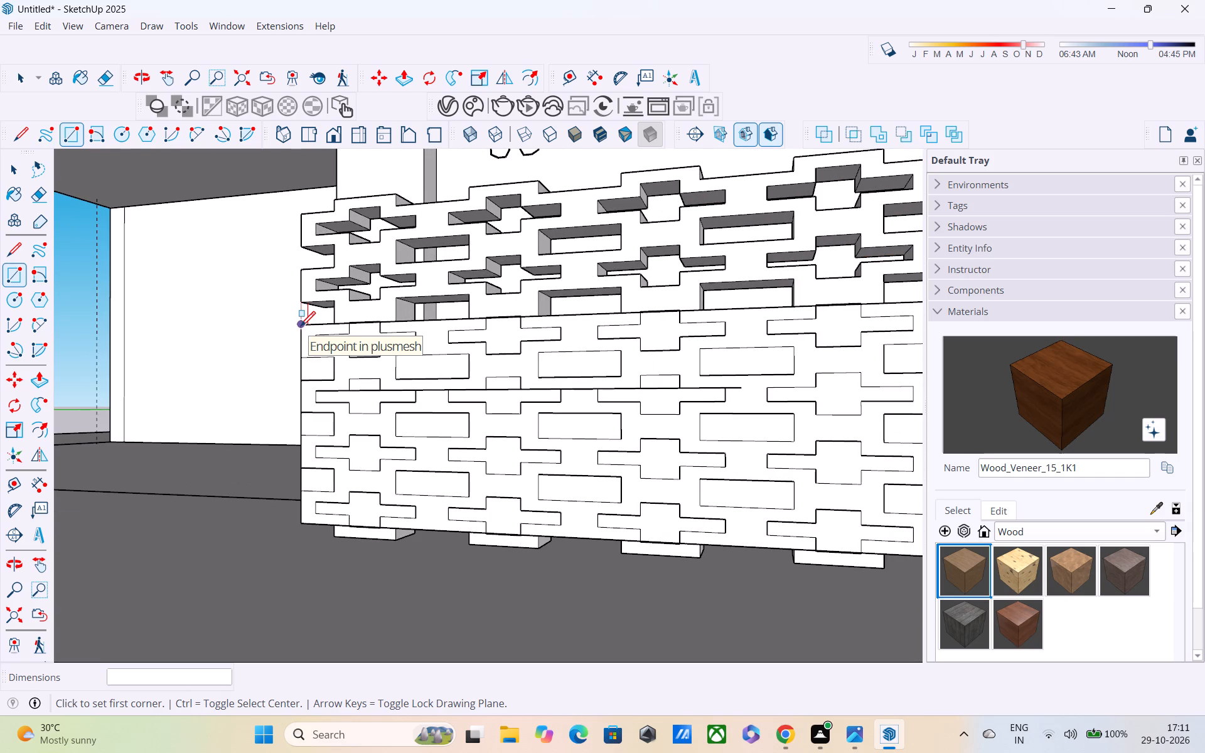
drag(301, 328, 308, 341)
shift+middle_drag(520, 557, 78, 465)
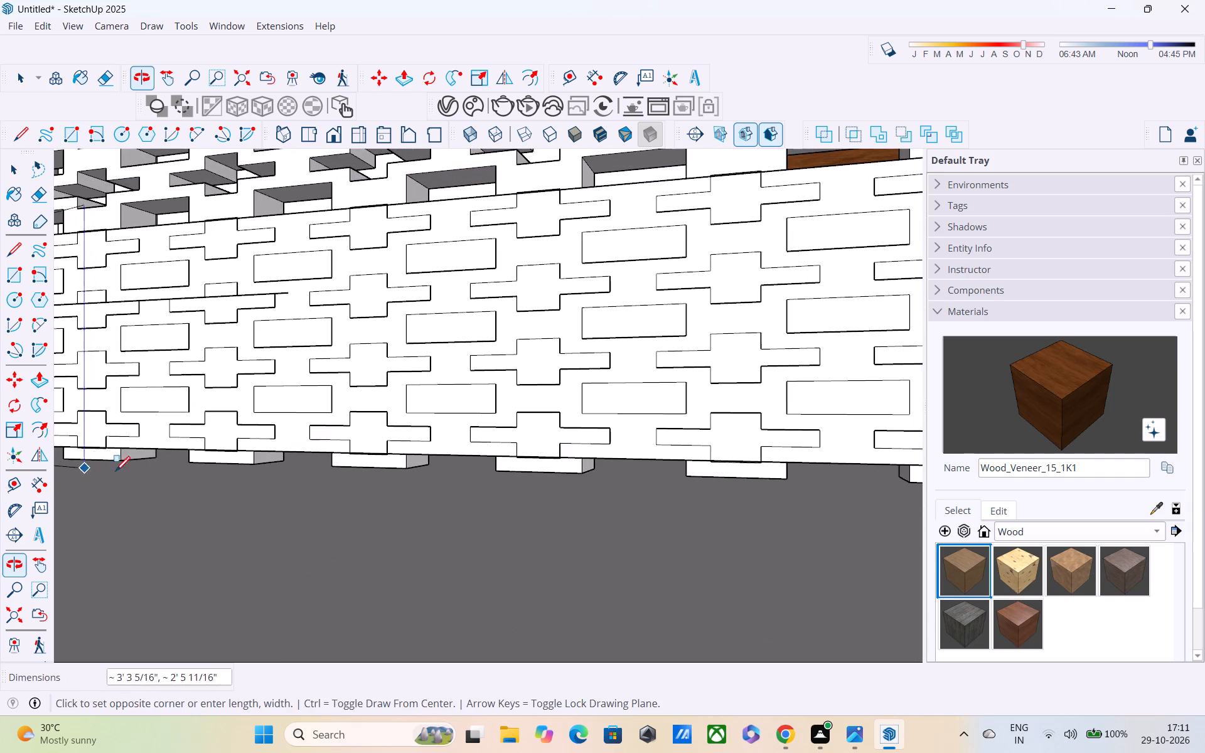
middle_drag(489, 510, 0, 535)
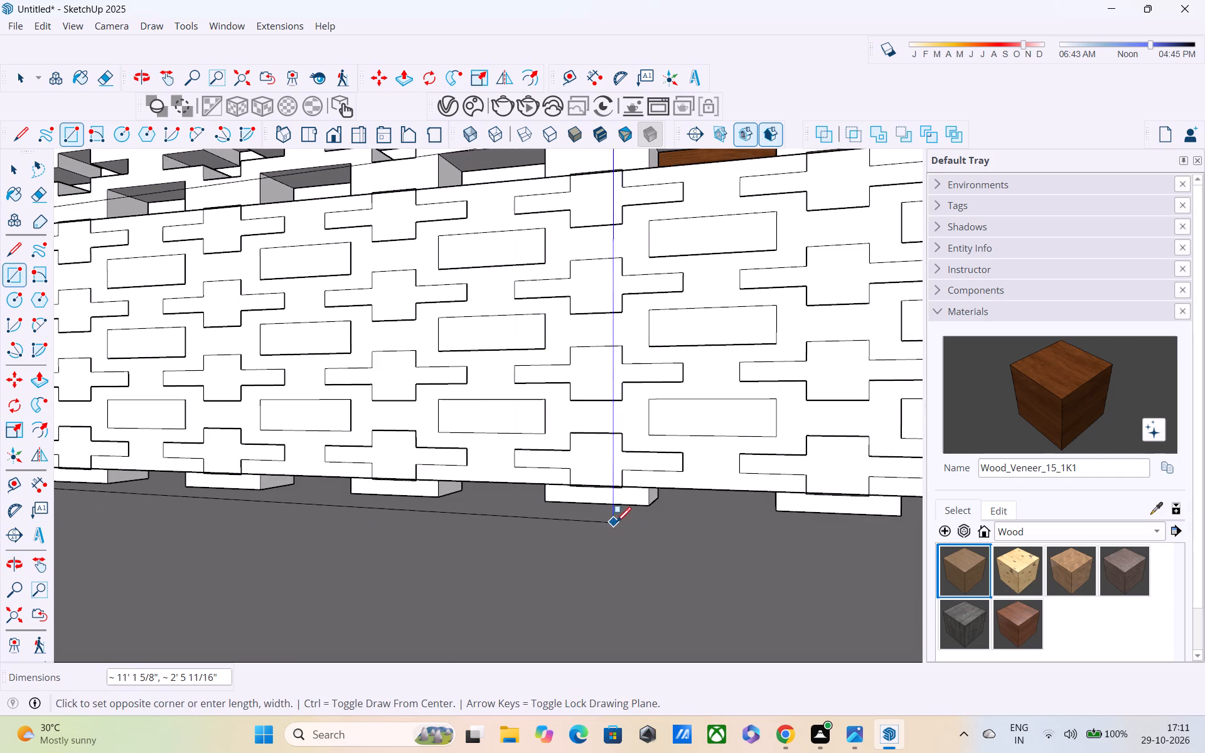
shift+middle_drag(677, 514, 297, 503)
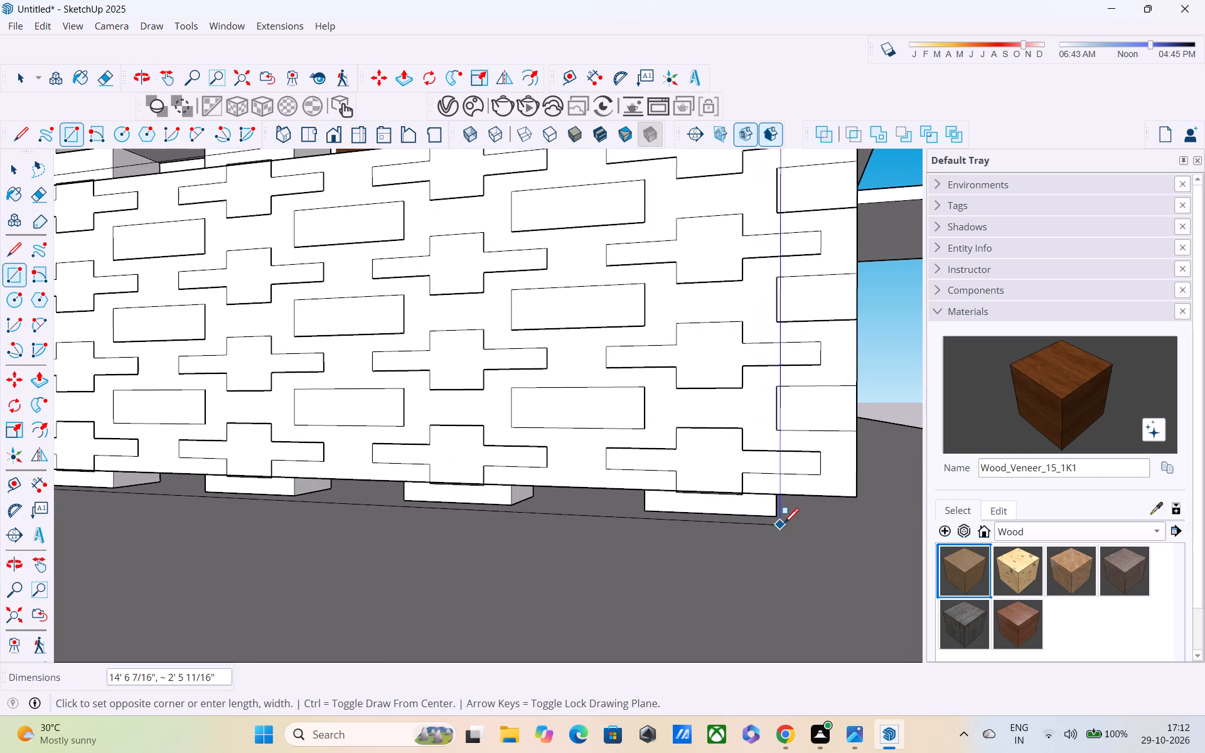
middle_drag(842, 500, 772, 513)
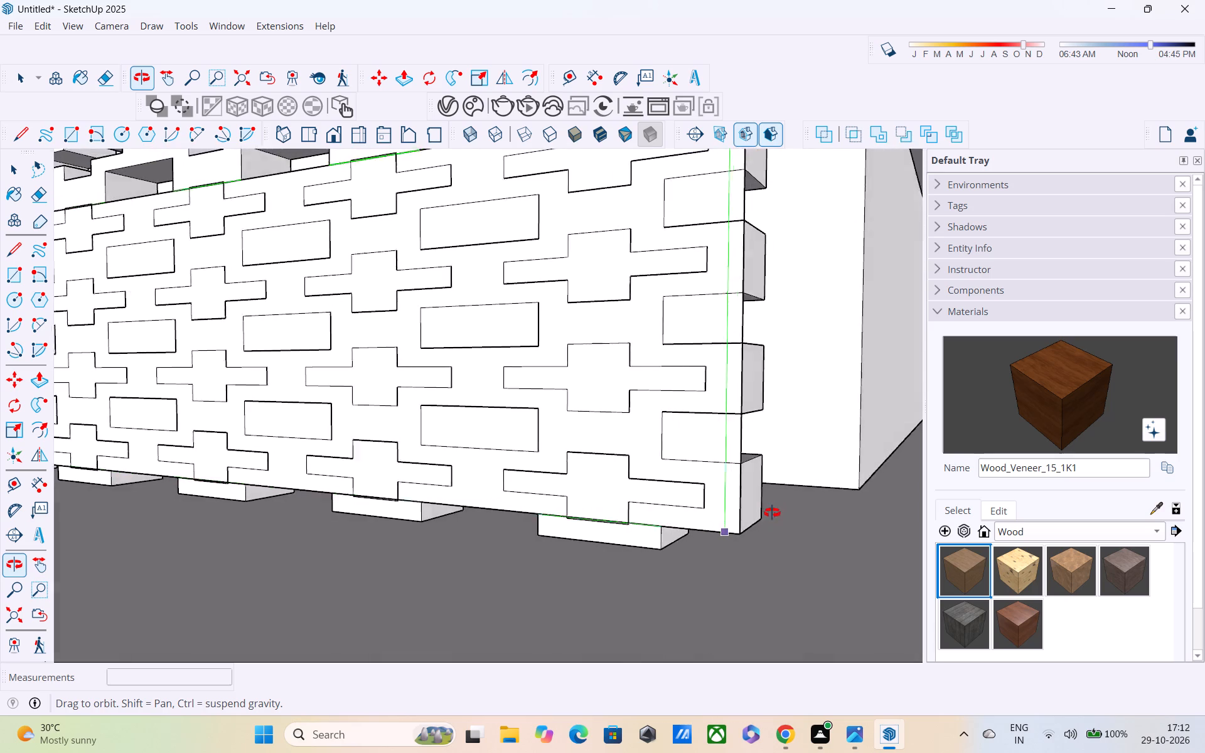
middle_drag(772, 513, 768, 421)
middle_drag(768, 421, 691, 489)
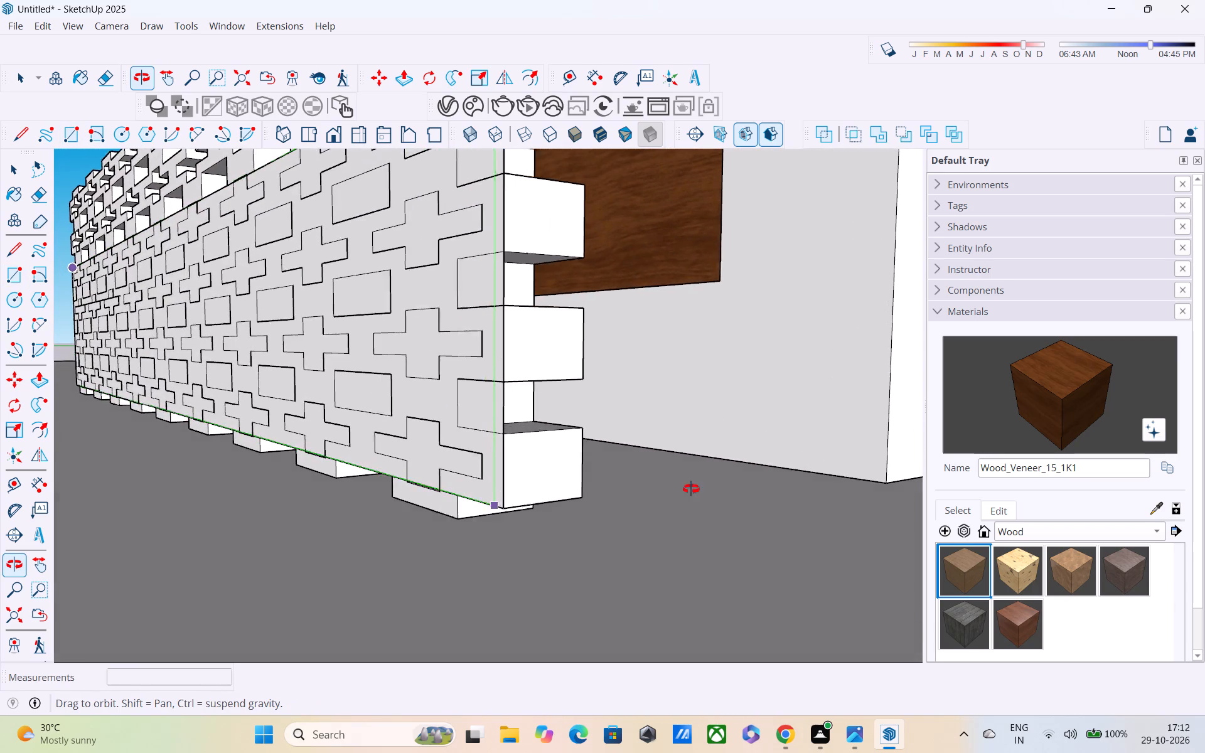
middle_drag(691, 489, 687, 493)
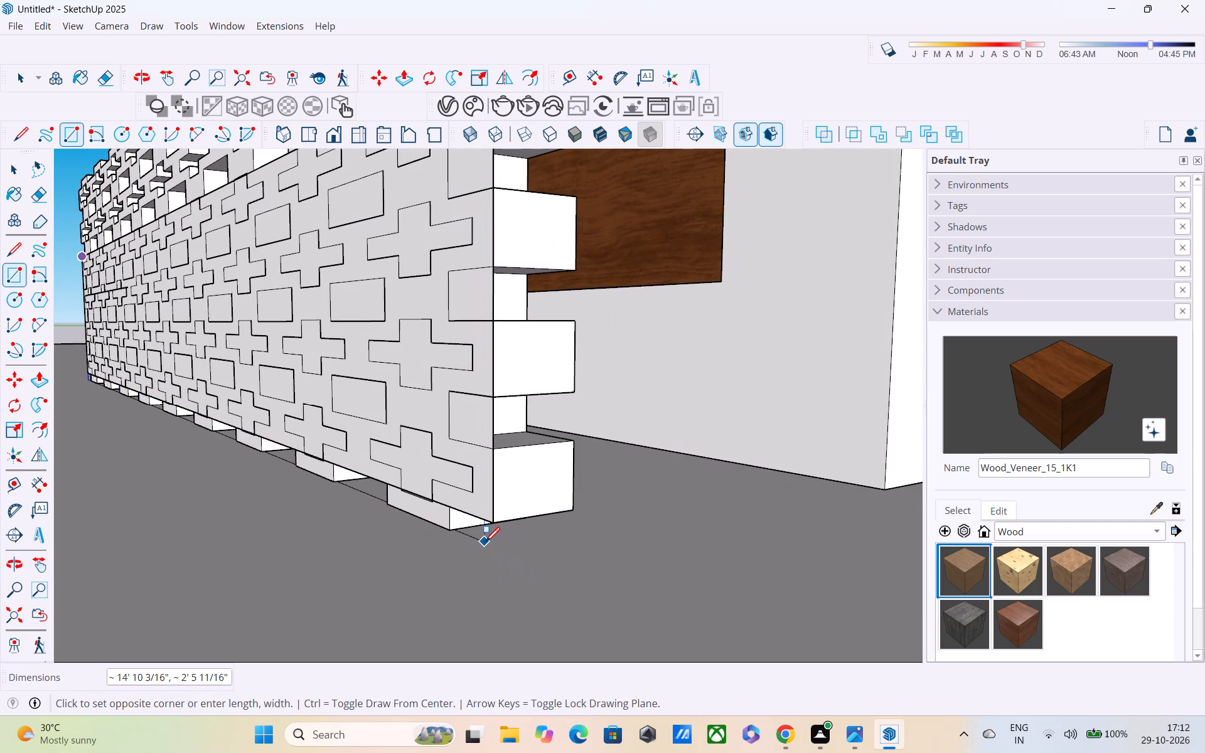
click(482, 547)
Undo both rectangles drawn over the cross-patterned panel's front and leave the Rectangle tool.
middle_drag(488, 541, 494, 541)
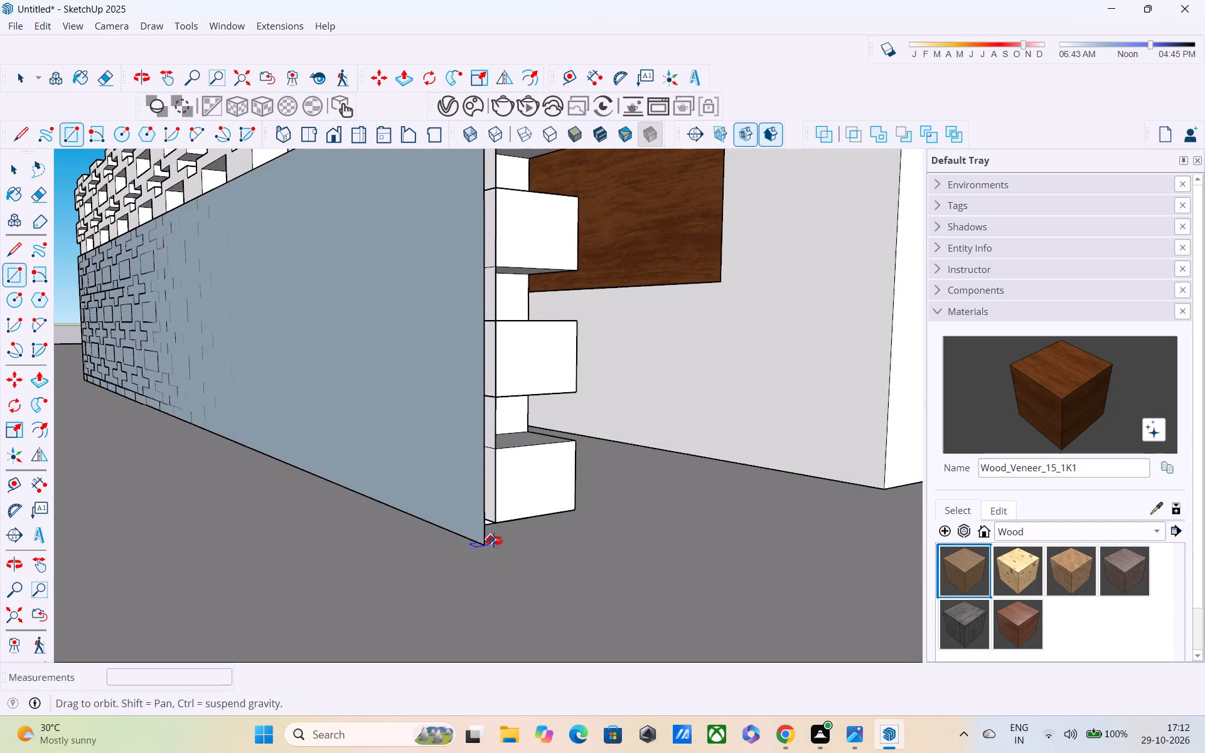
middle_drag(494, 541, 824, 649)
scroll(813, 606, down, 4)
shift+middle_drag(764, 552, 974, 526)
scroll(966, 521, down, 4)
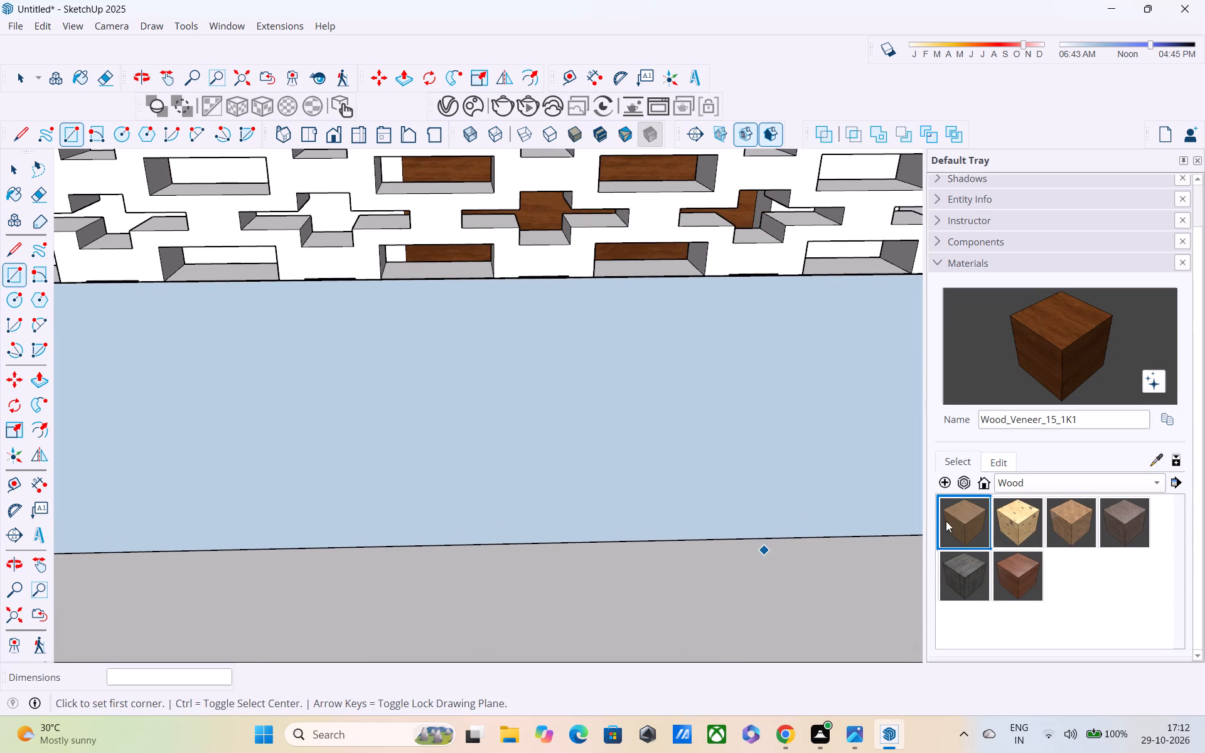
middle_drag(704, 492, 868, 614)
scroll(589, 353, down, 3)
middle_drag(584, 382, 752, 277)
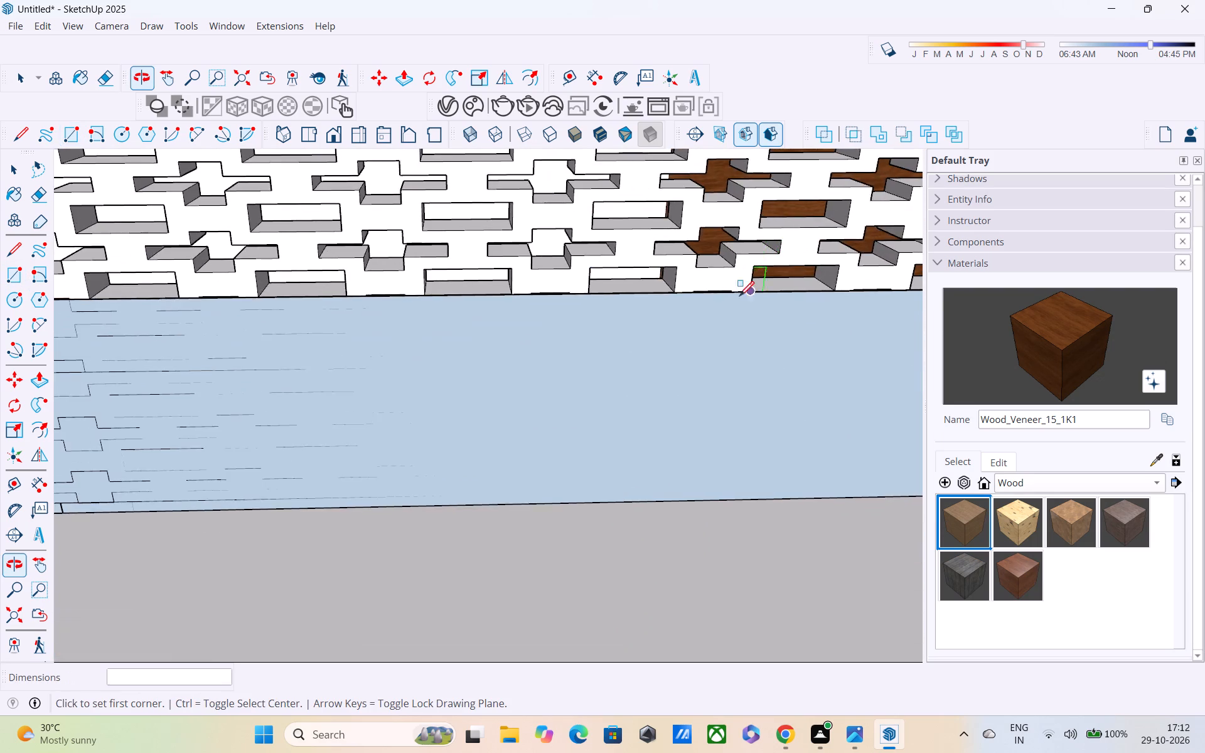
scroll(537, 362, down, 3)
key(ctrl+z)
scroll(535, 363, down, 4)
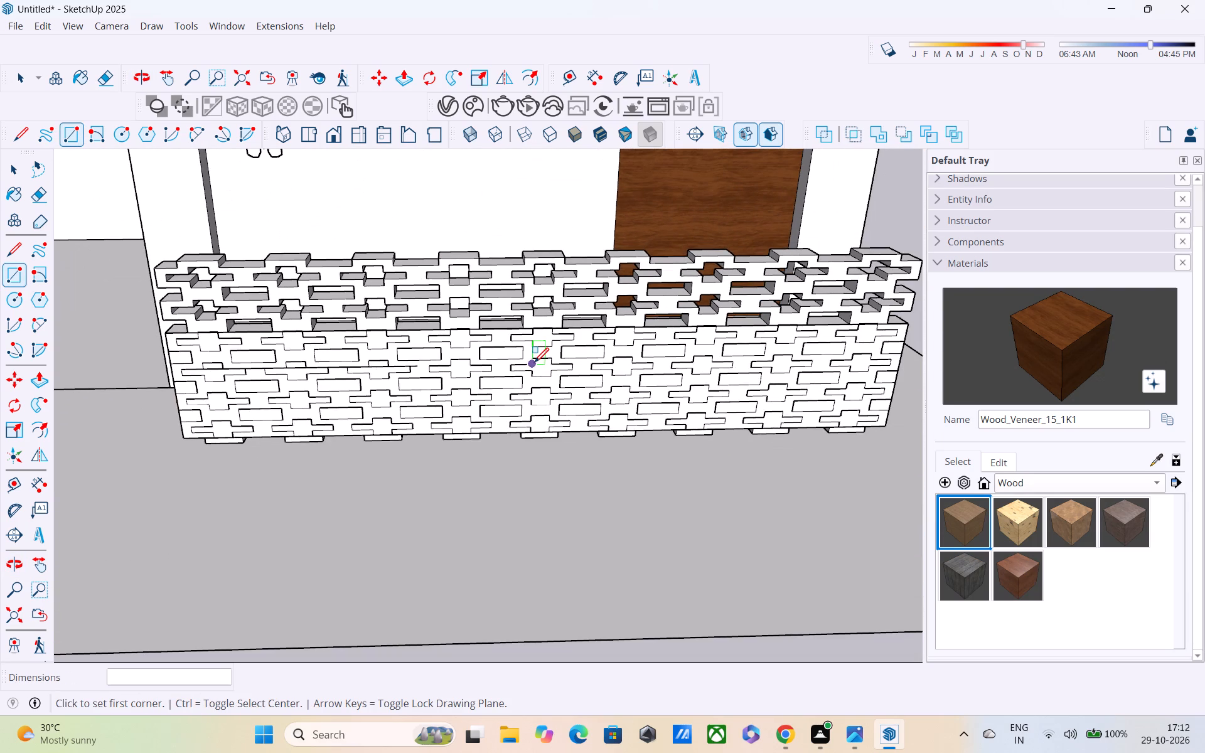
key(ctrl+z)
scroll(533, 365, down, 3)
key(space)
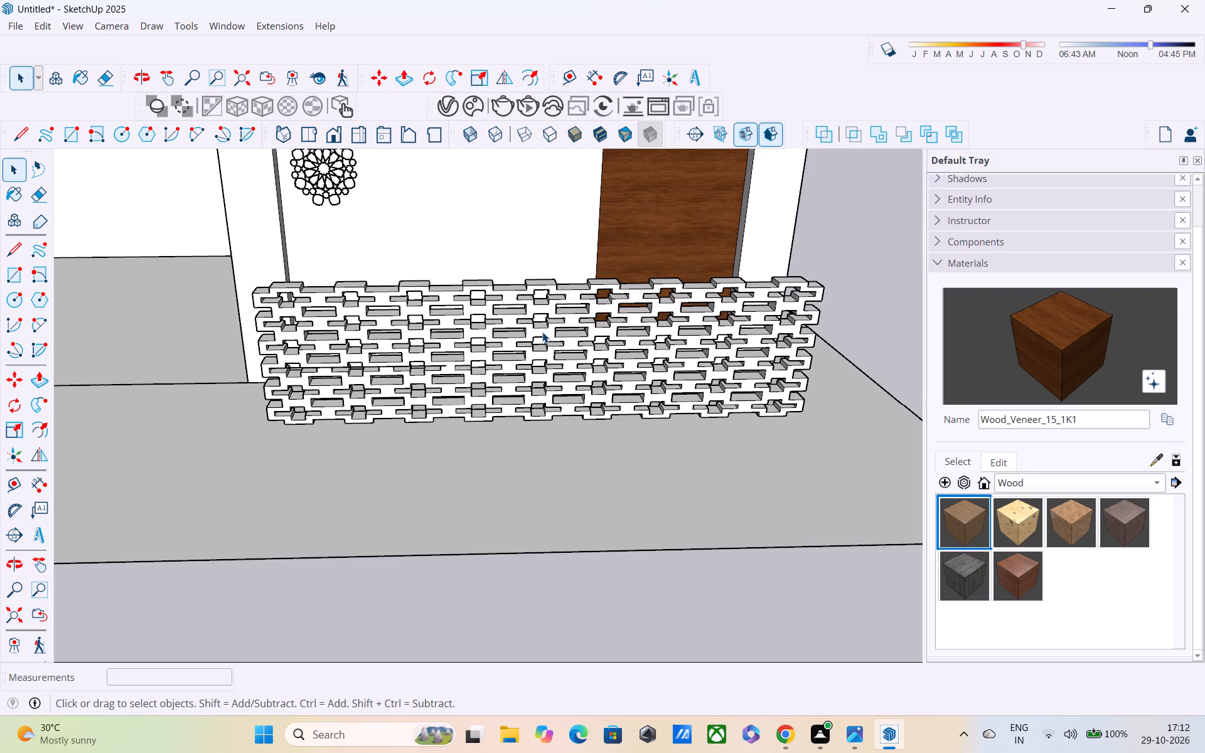
Place a guide parallel to the ground slab's side edge beside the porch column, offset inward about 1' 6".
middle_drag(465, 278, 451, 247)
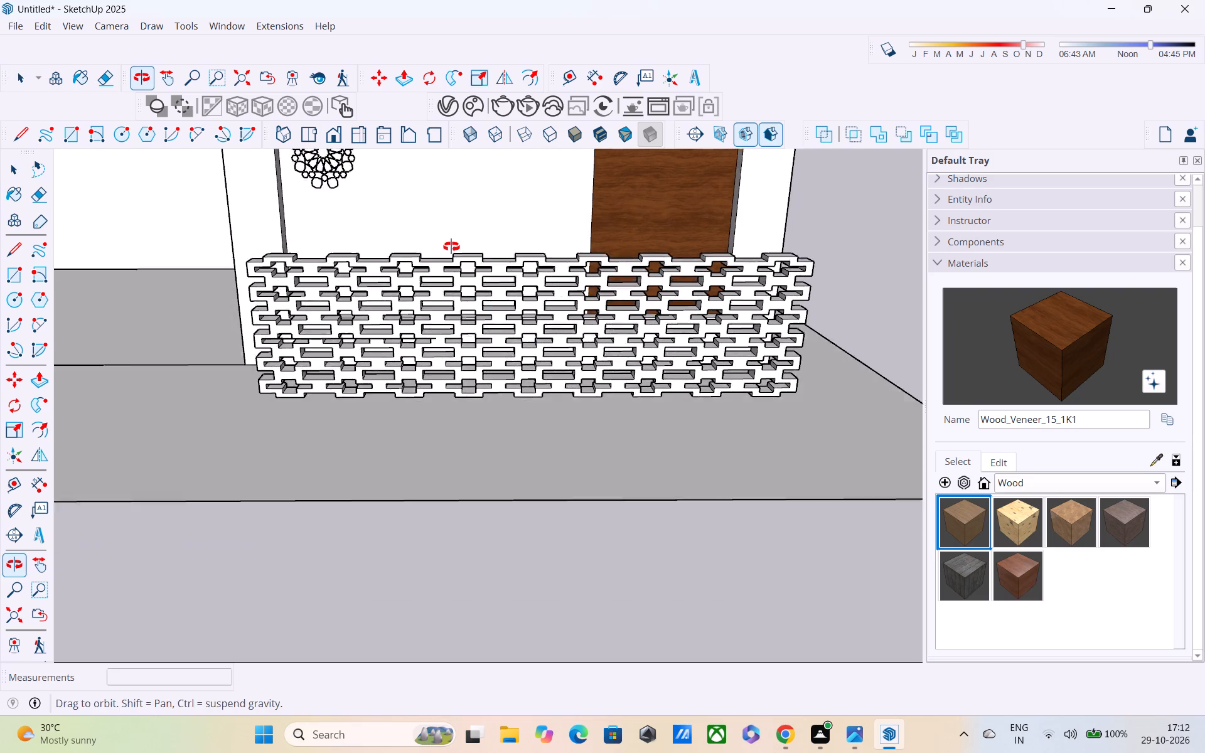
middle_drag(451, 247, 441, 230)
middle_drag(463, 306, 375, 333)
scroll(479, 346, down, 4)
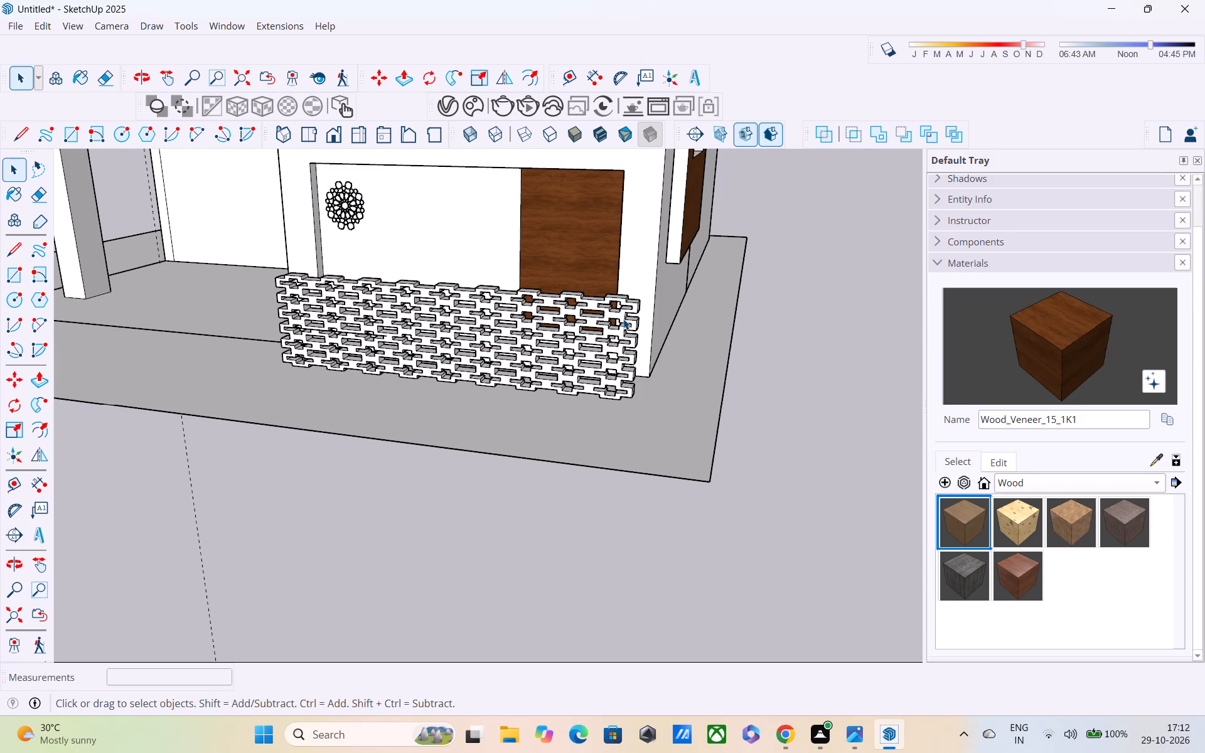
shift+middle_drag(485, 328, 918, 442)
middle_drag(646, 341, 705, 394)
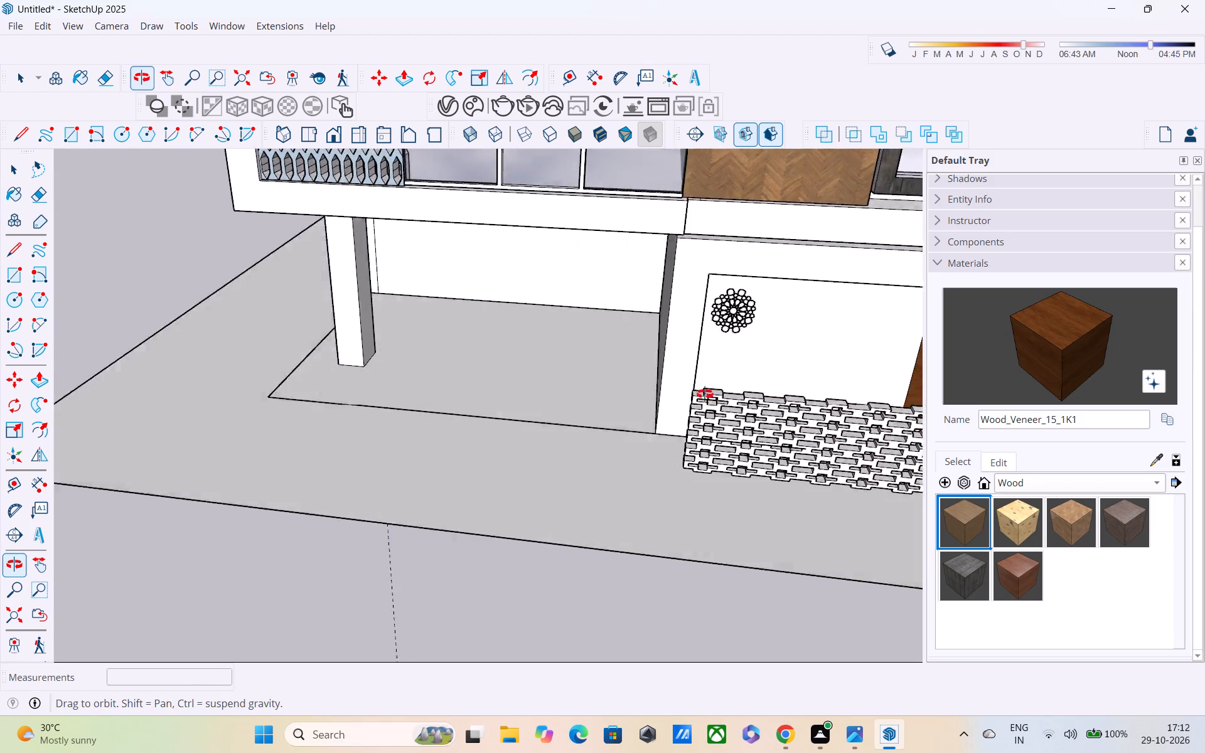
middle_drag(705, 394, 935, 337)
scroll(936, 336, up, 1)
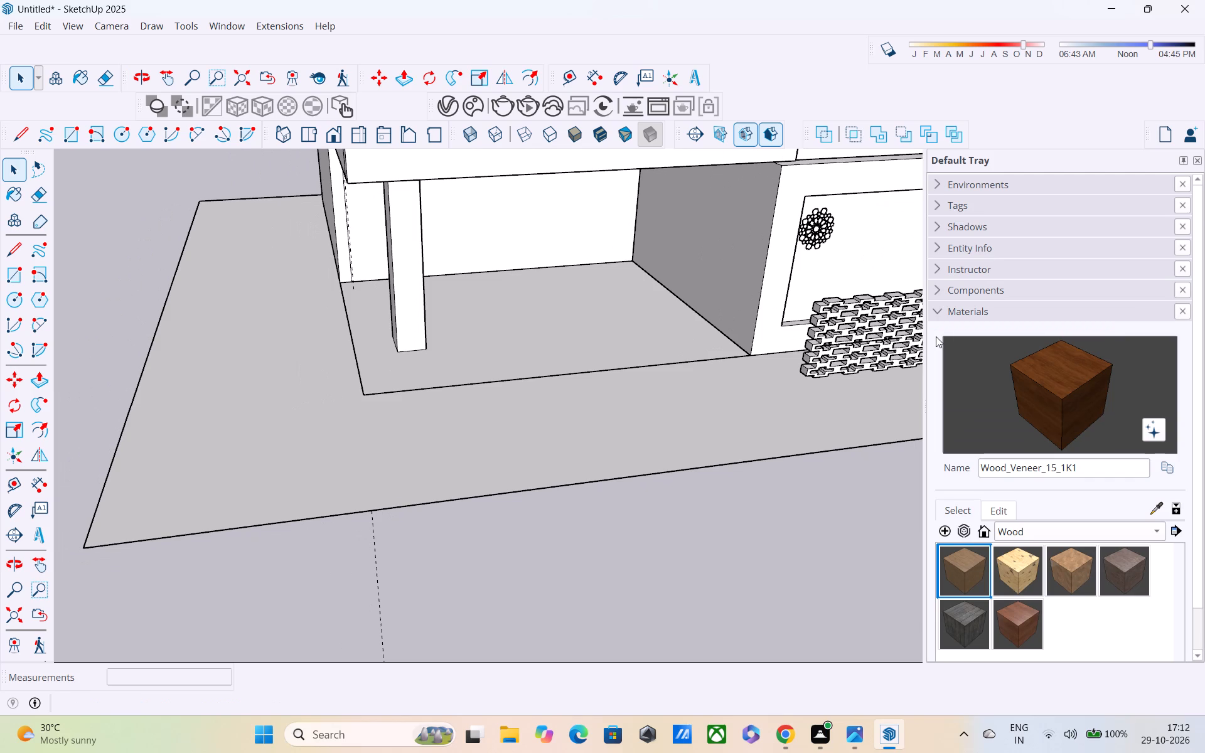
key(t)
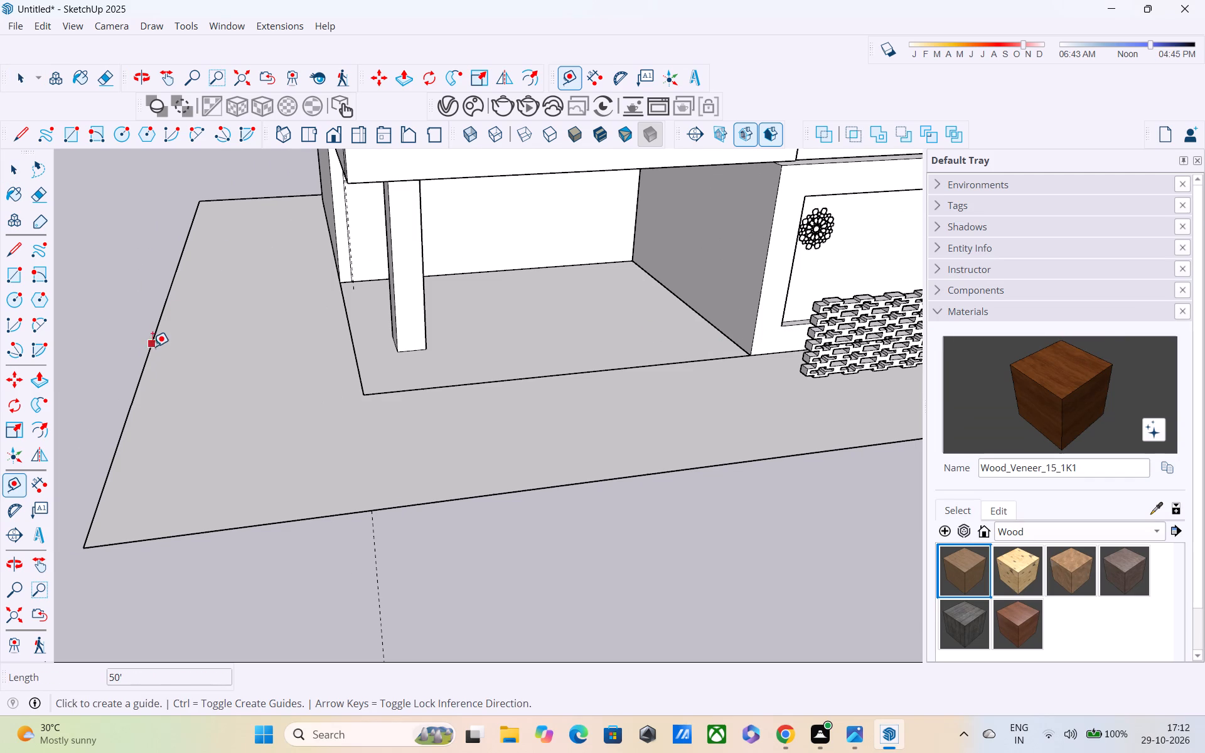
click(147, 358)
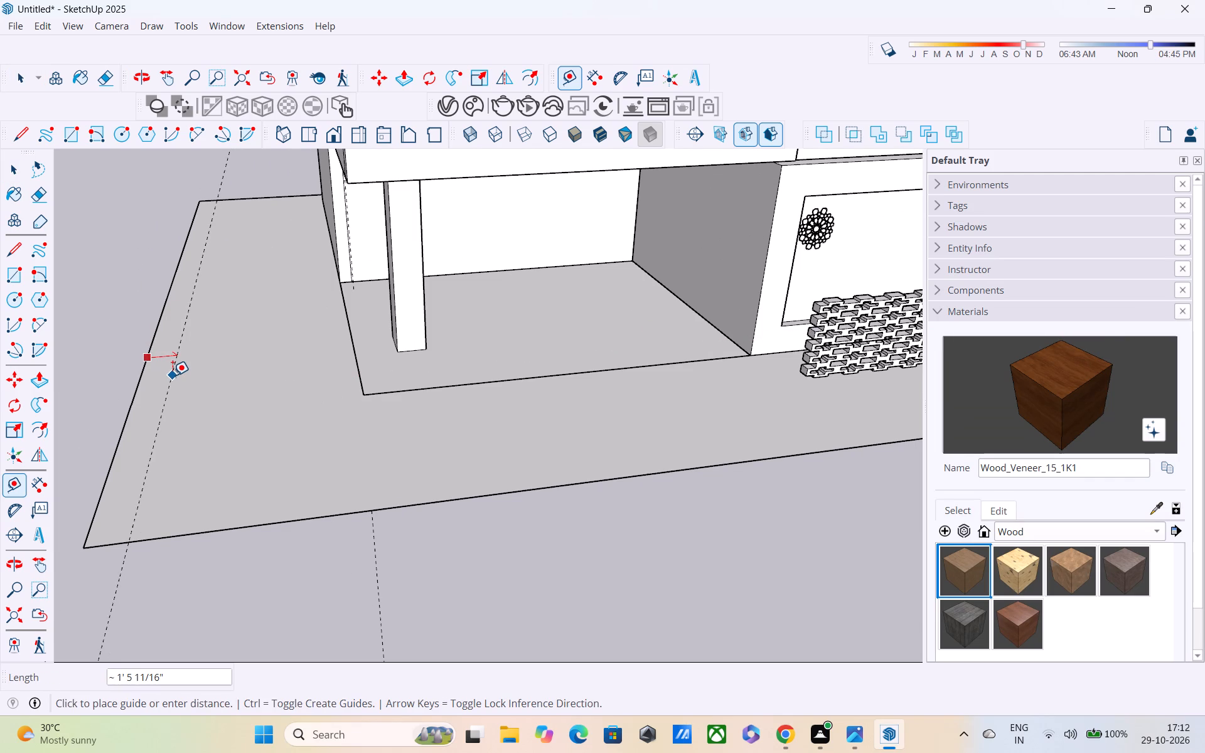
click(173, 375)
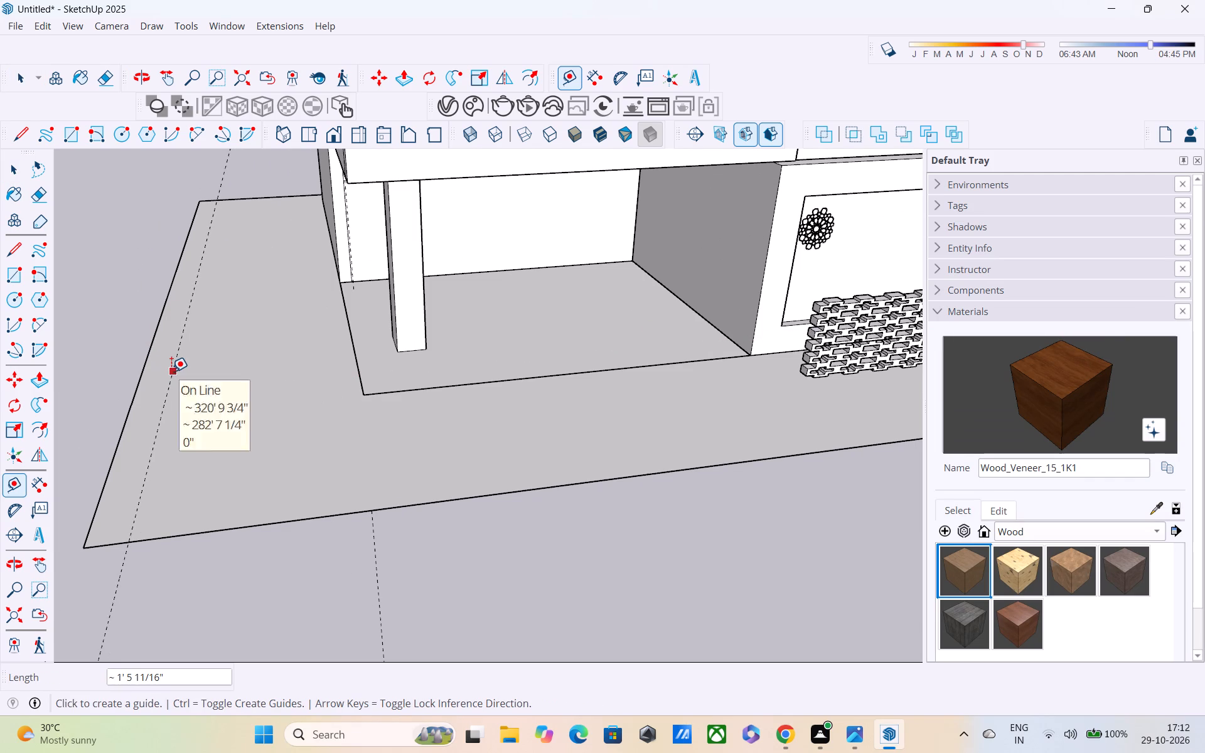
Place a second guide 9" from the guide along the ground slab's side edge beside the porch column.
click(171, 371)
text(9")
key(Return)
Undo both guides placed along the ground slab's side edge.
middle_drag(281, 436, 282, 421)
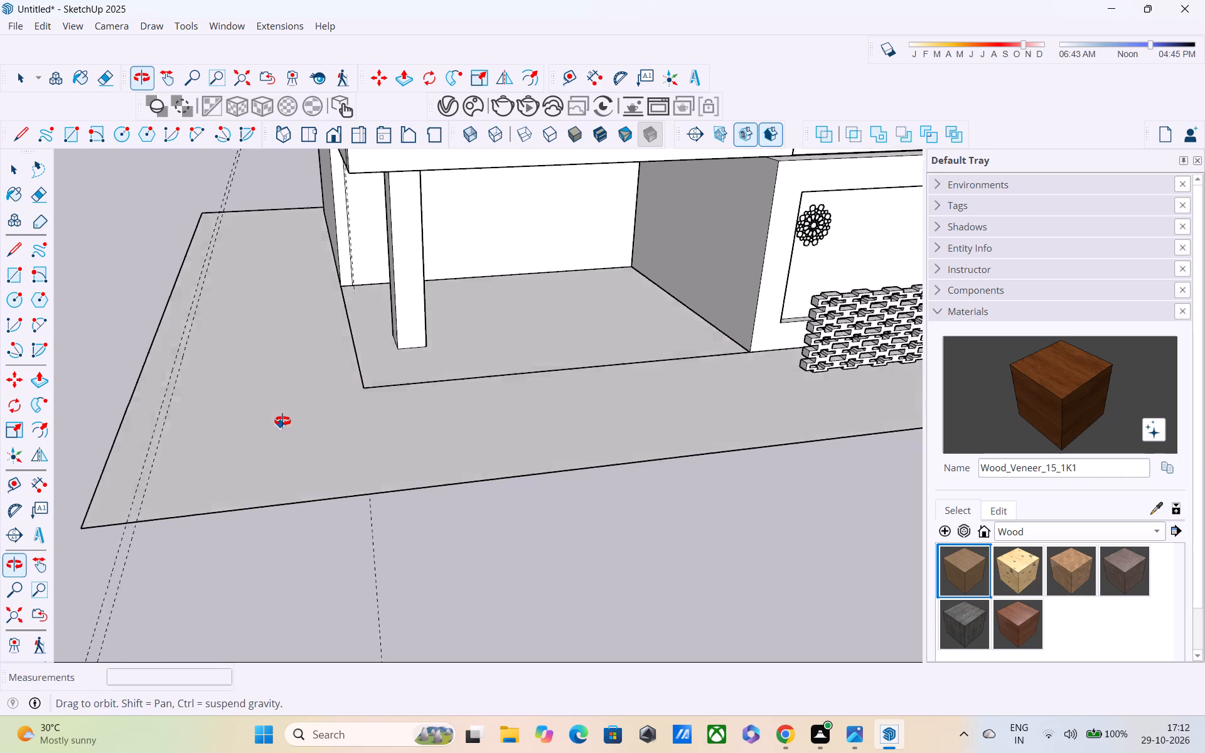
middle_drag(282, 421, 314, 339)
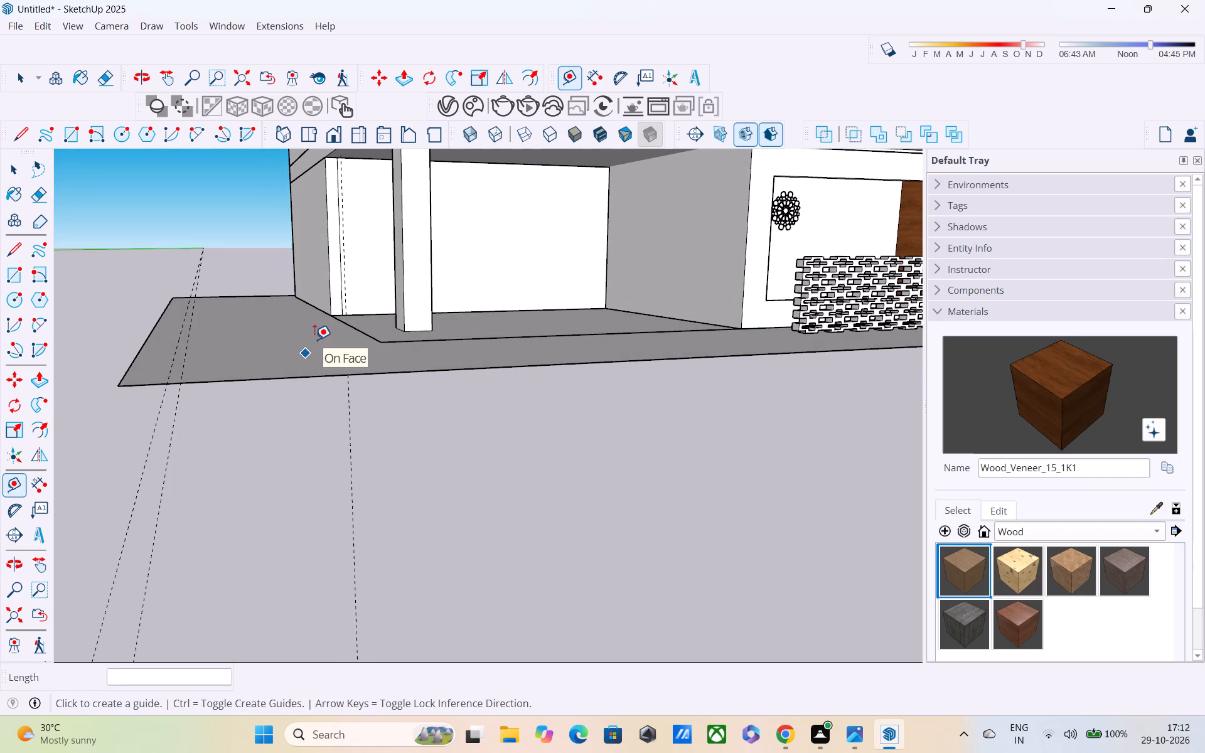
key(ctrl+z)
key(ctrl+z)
Place a guide parallel to the ground slab's side edge beside the porch column, offset 3' inward.
middle_drag(179, 282, 351, 373)
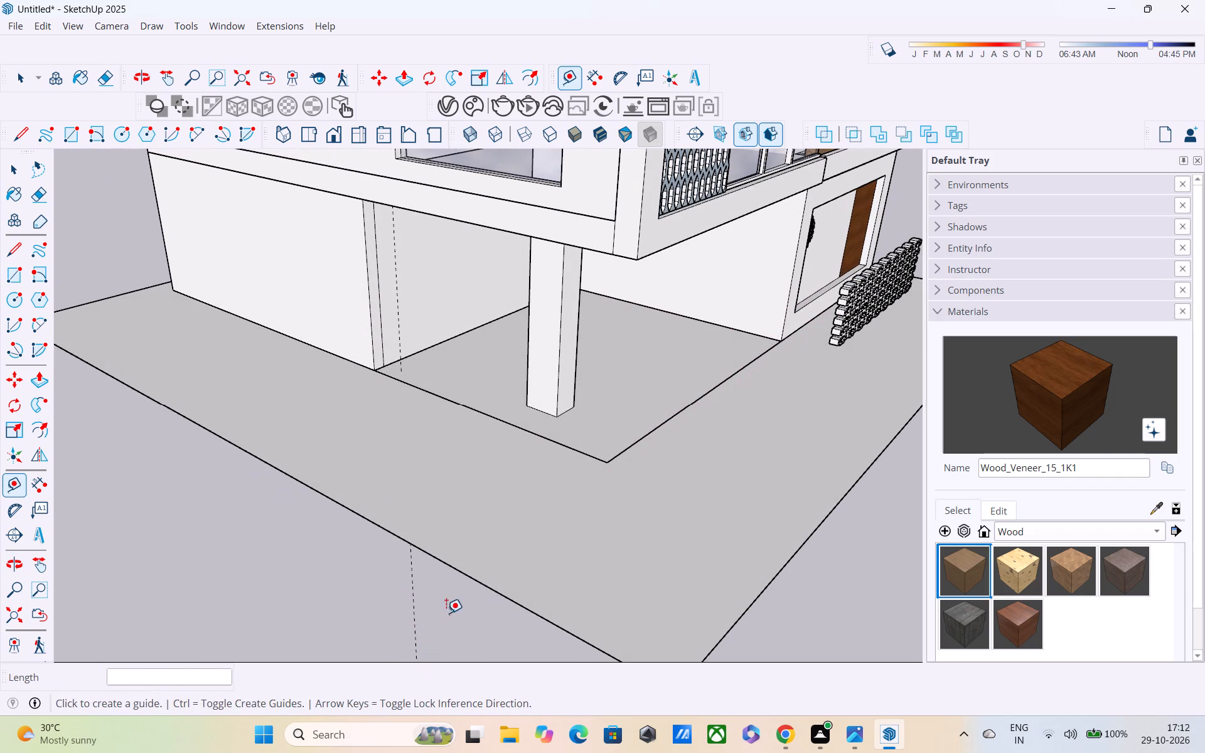
click(456, 575)
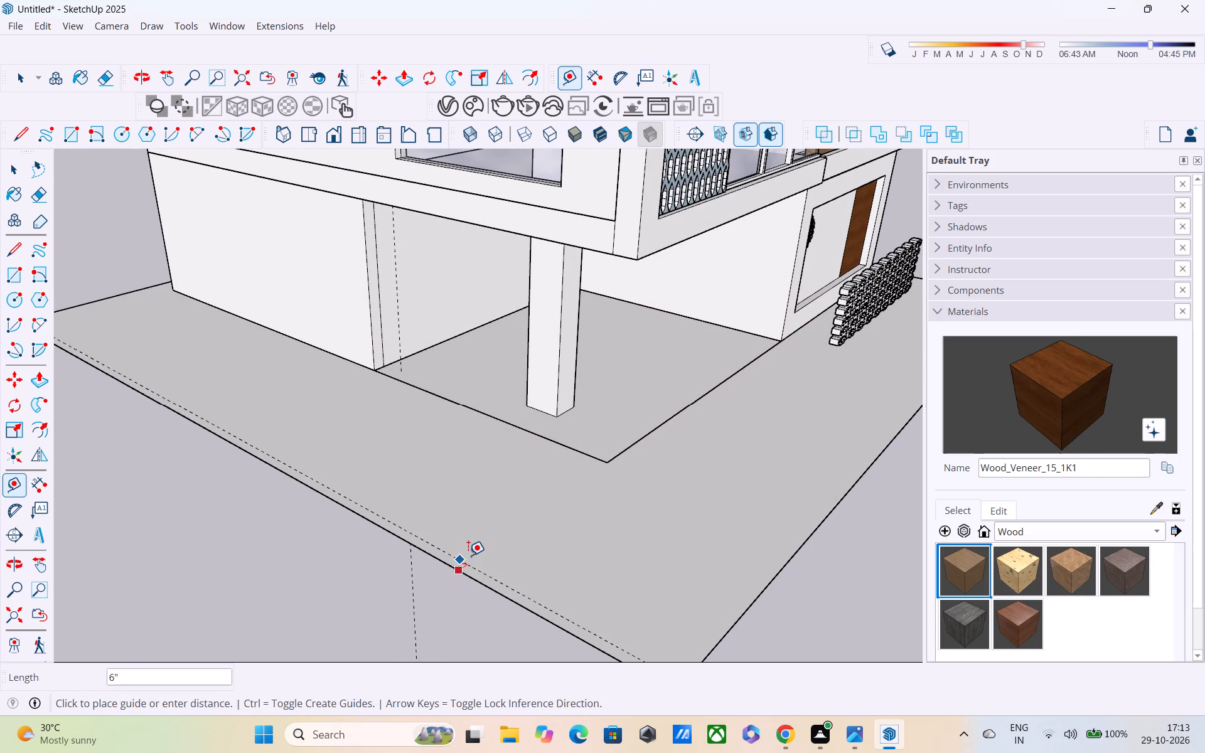
text(3')
key(Return)
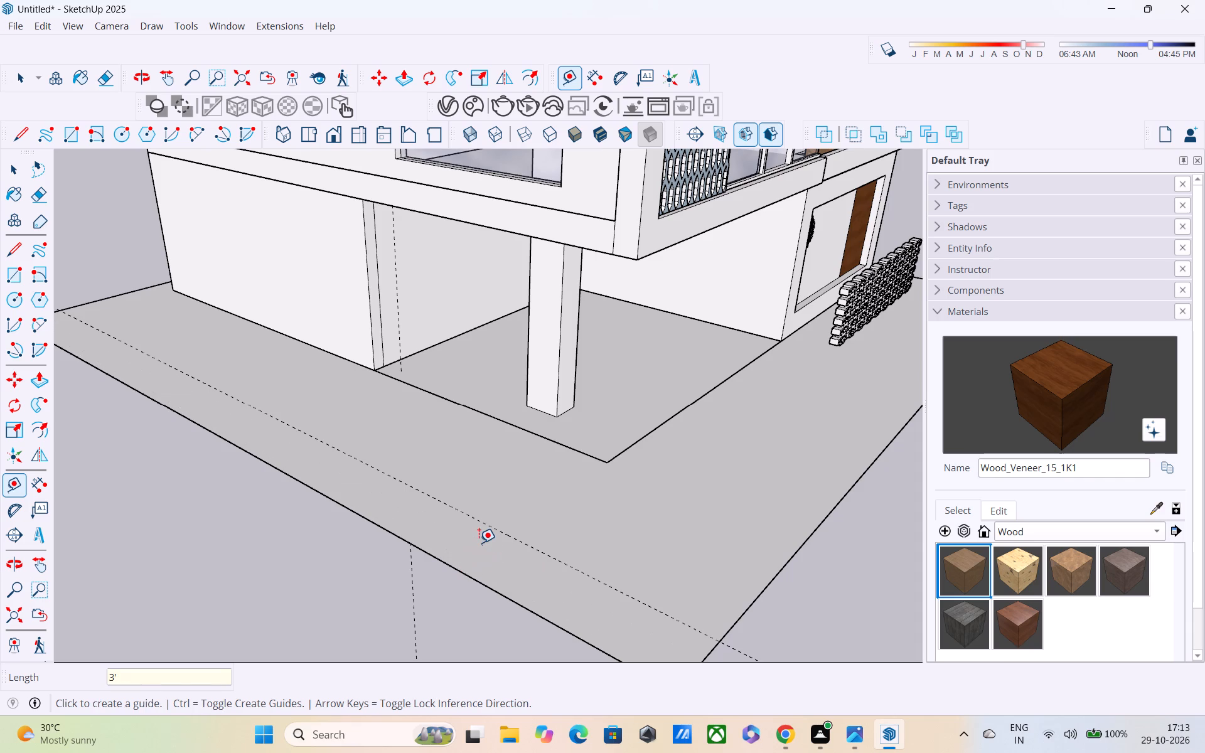
Place a second guide 9" farther inward from the slab's side guide, toward the building.
click(627, 596)
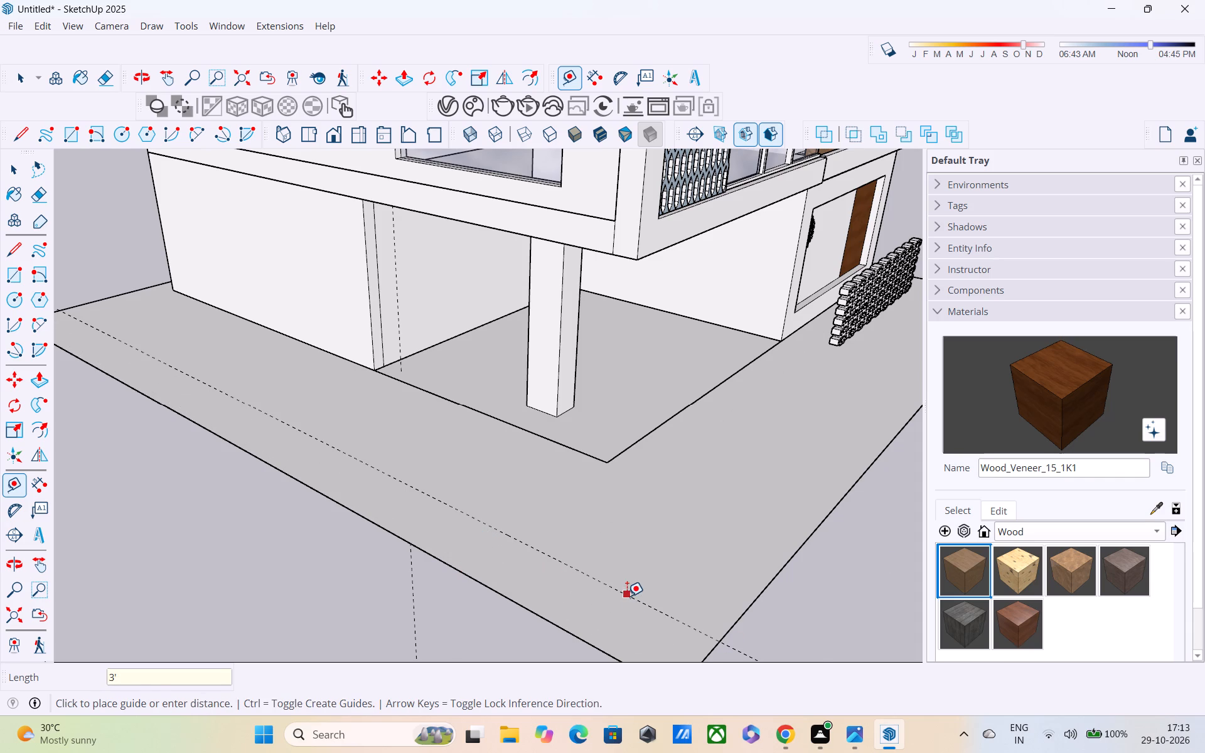
text(9")
key(Return)
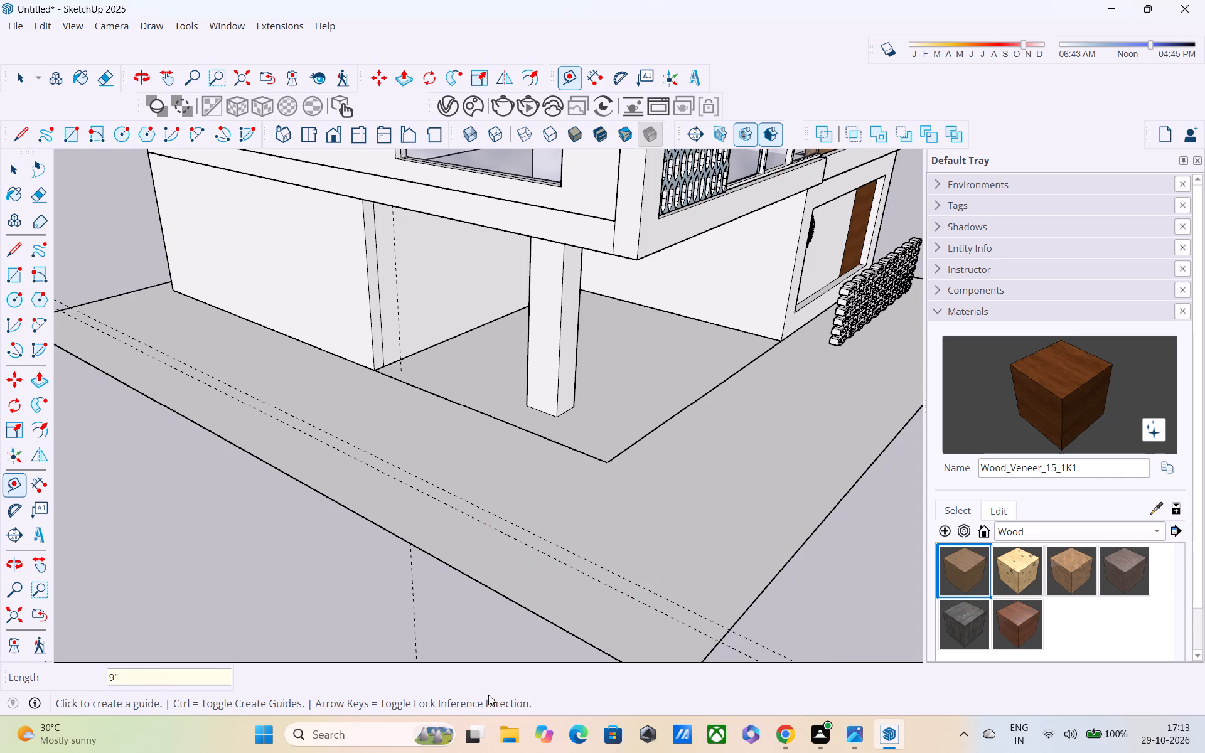
Place a guide parallel to the slab's front edge, about 6' 7 1/2" inward, in line with the cross-patterned screen's outer face.
shift+middle_drag(536, 650, 528, 643)
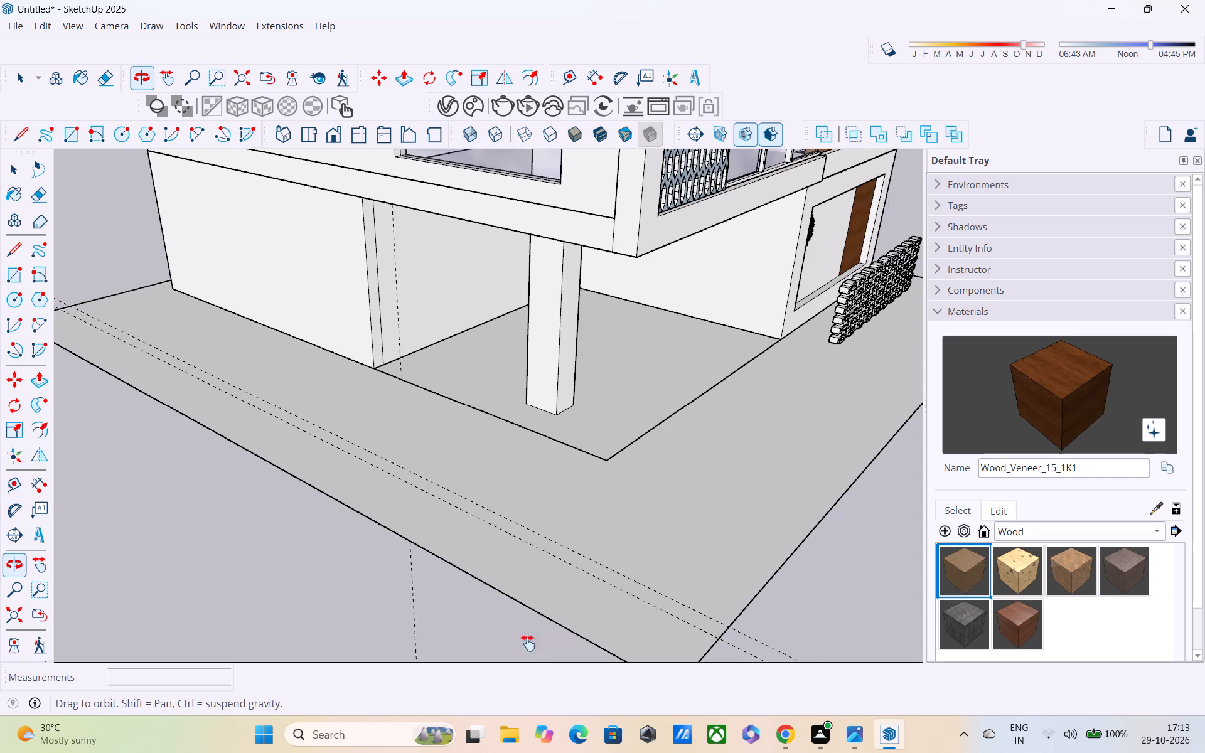
shift+middle_drag(528, 643, 417, 575)
middle_drag(513, 302, 530, 277)
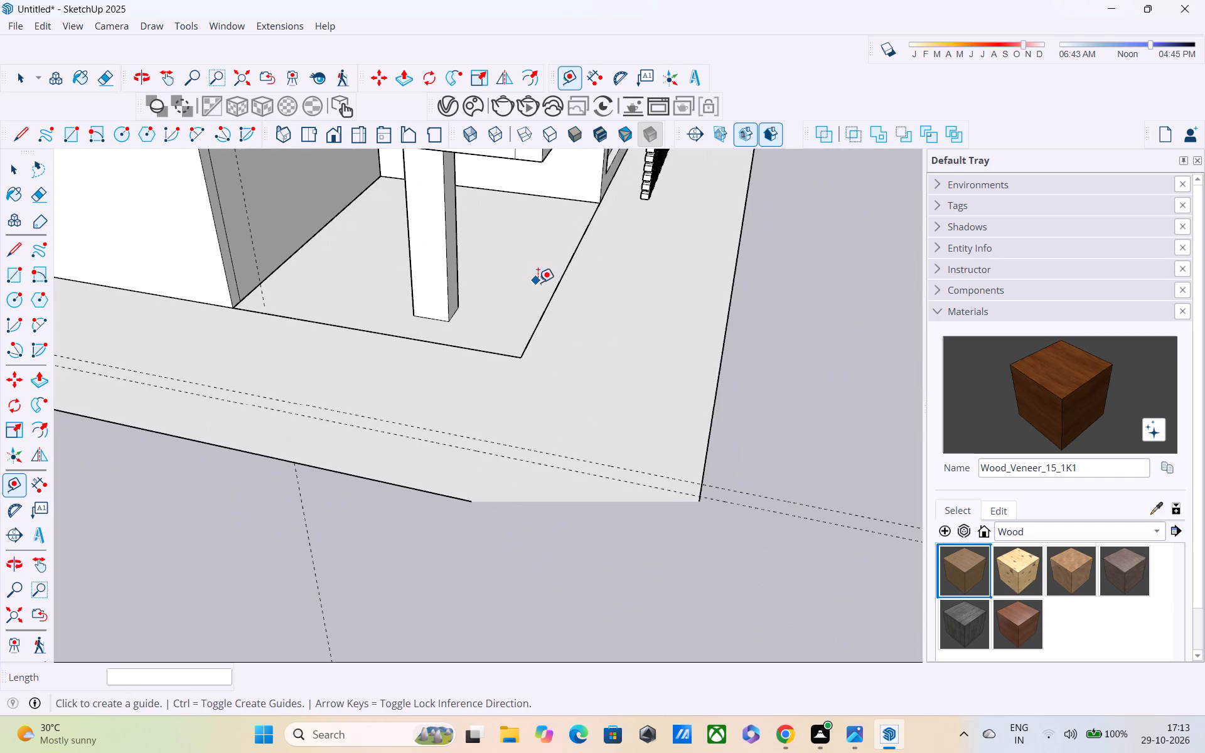
middle_drag(538, 282, 683, 328)
shift+middle_drag(699, 336, 615, 284)
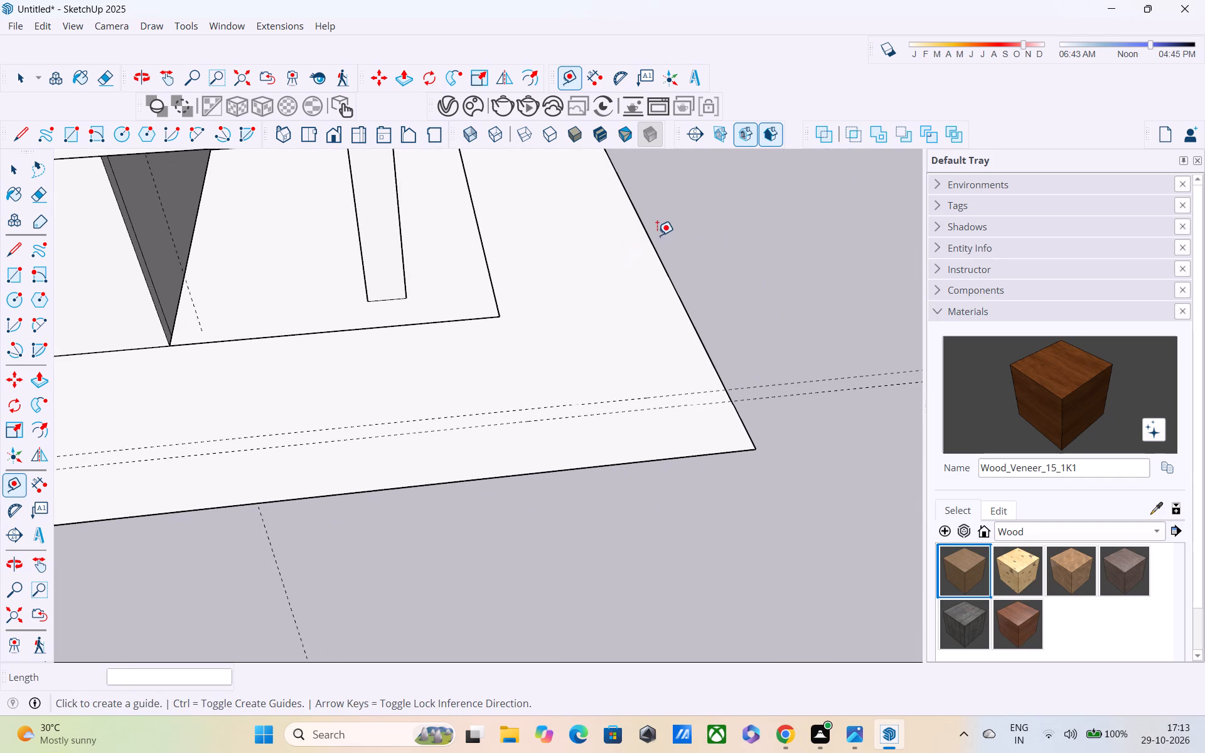
click(652, 249)
middle_drag(603, 274, 574, 188)
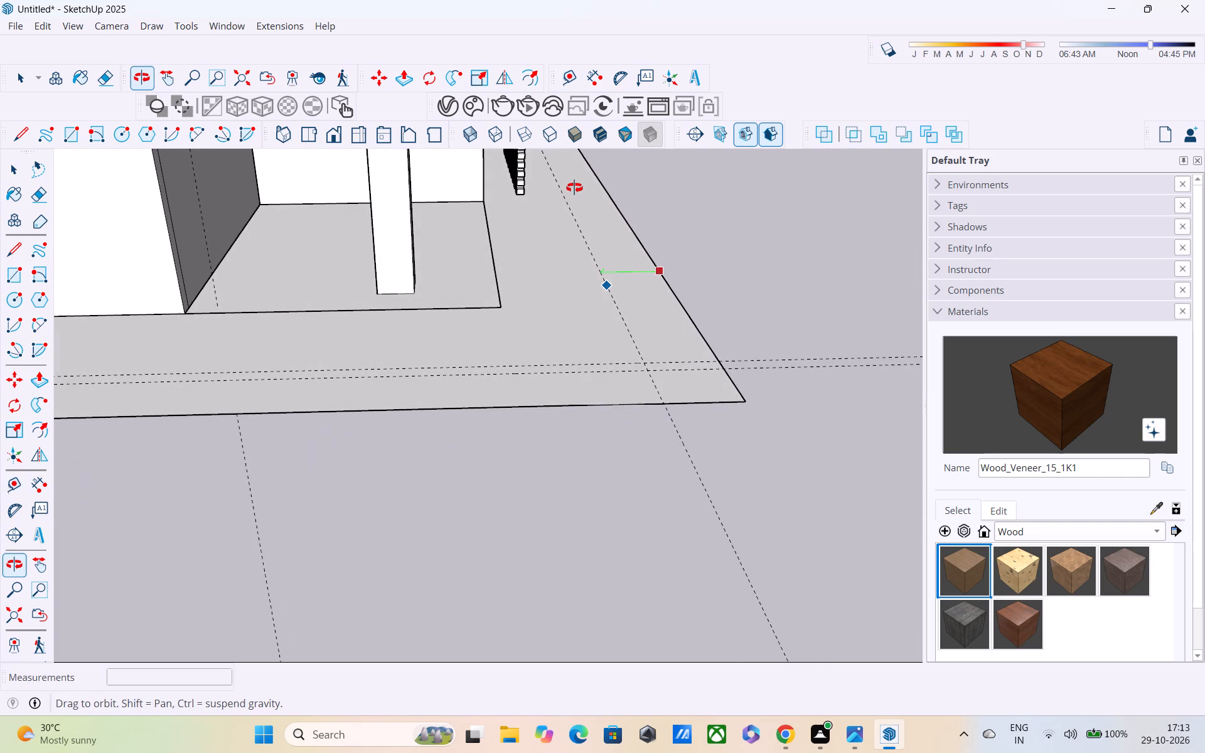
middle_drag(574, 188, 563, 198)
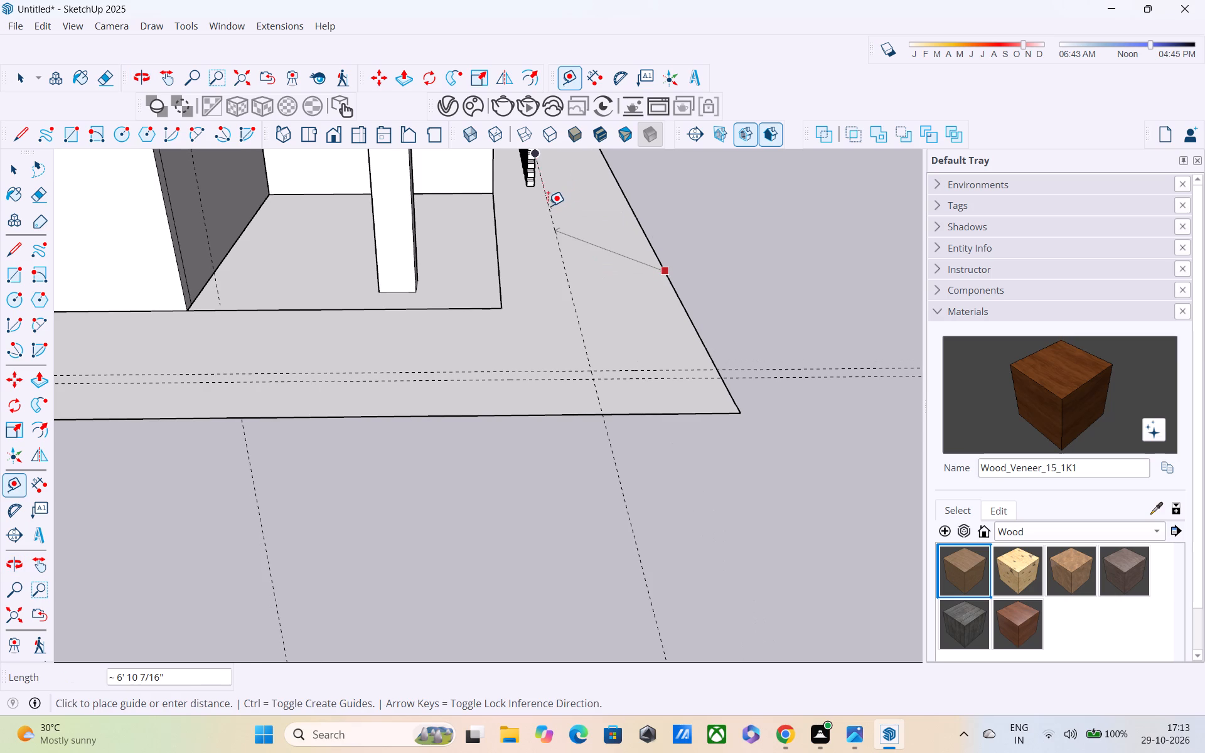
middle_drag(542, 206, 537, 161)
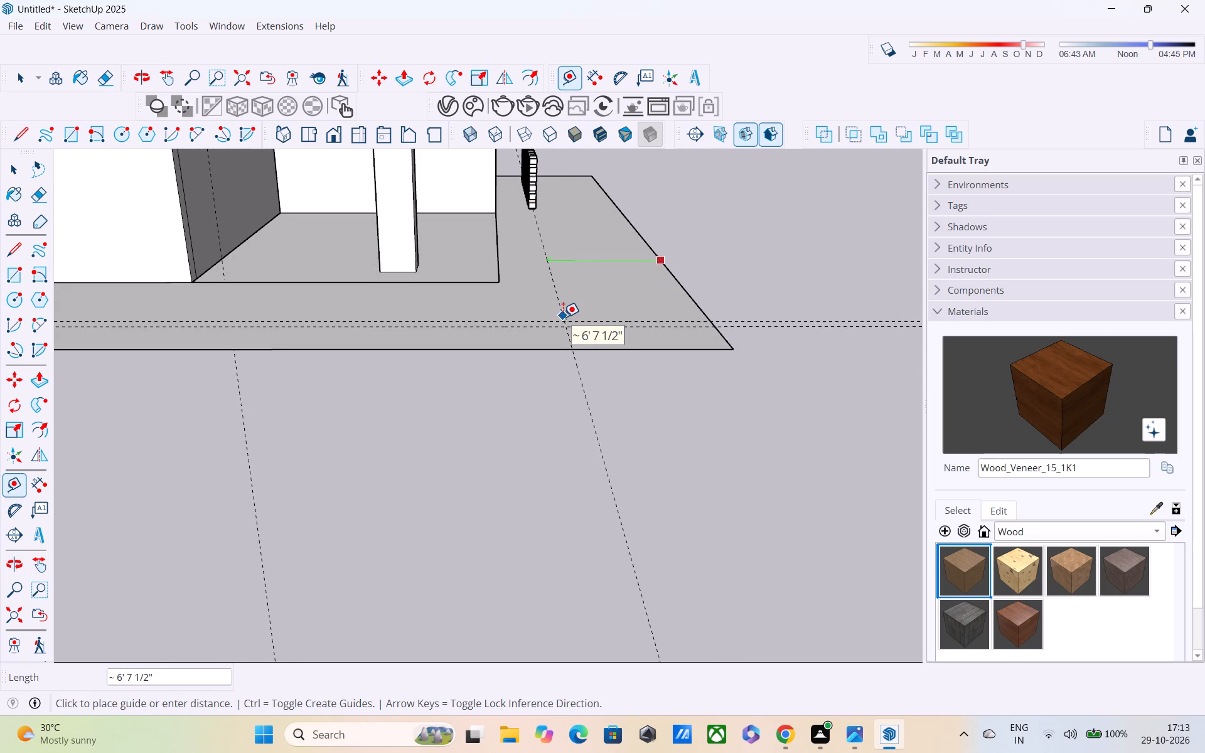
click(567, 312)
Place a second guide 9" from the front guide, offset toward the building.
click(567, 312)
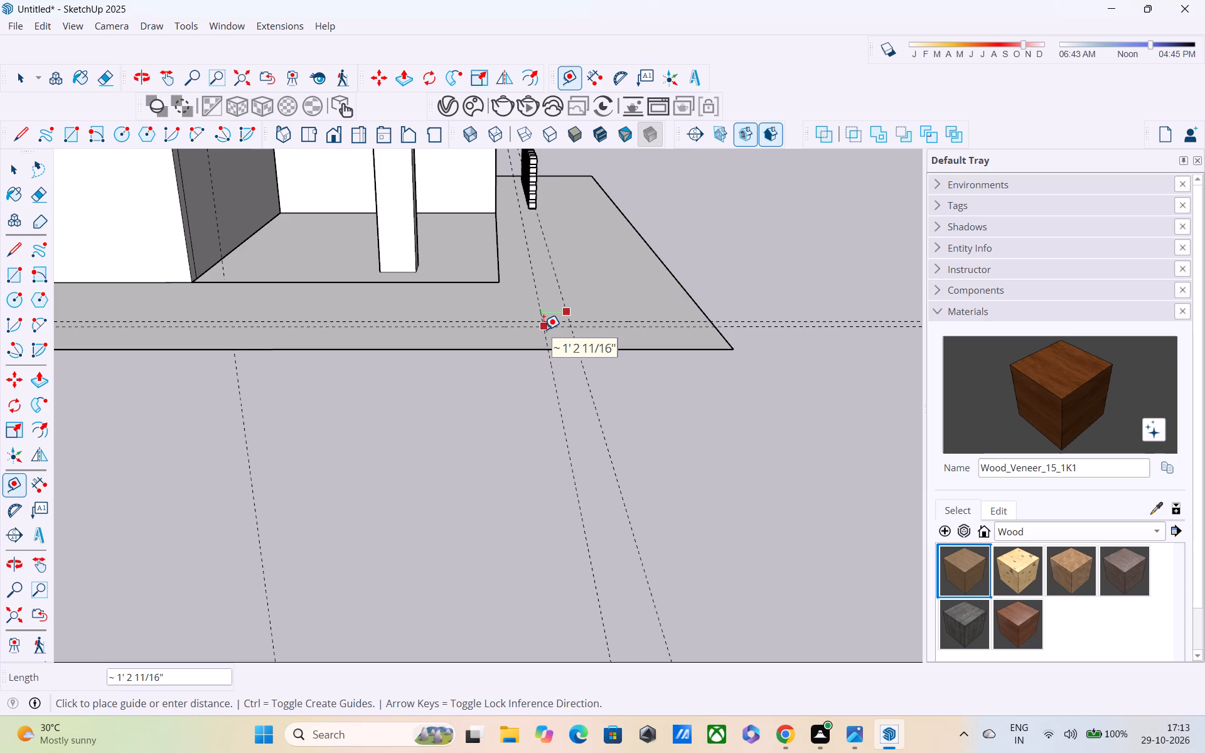
text(9")
key(Return)
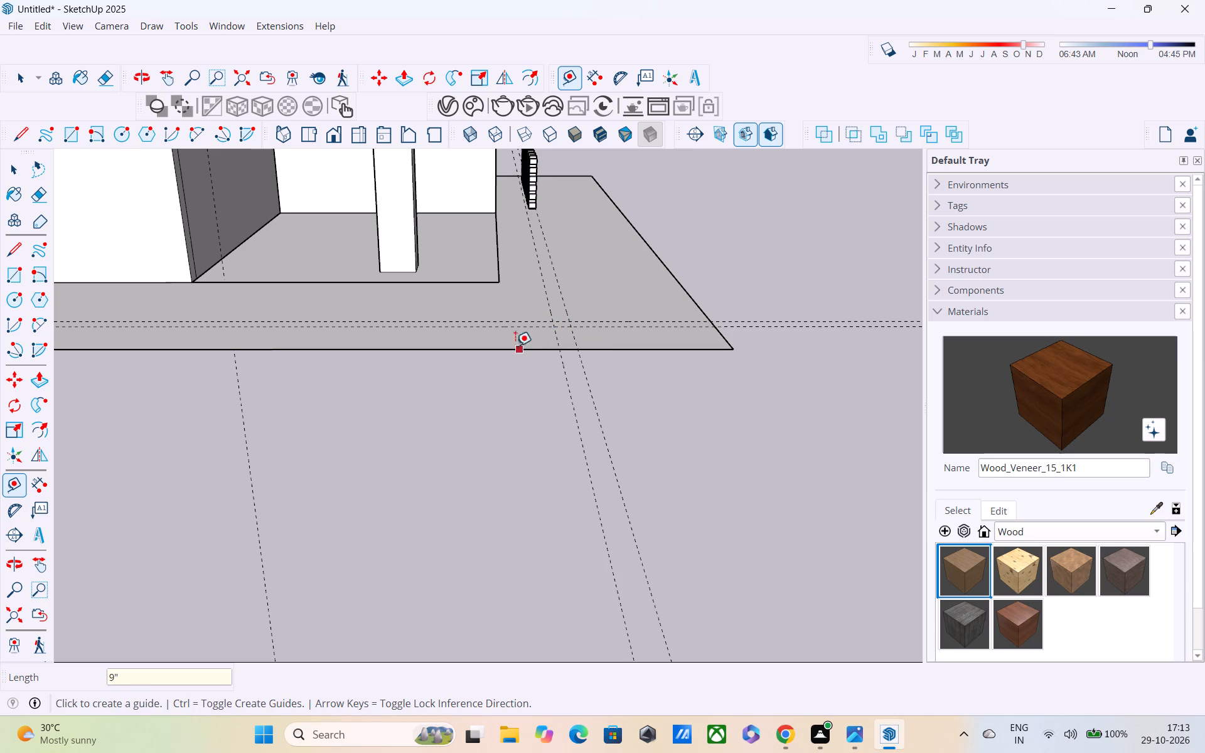
Examine how the pair of front guides runs along the slab and under the cross-patterned screen to its far end.
middle_drag(498, 324, 173, 329)
scroll(484, 249, down, 3)
scroll(491, 253, up, 1)
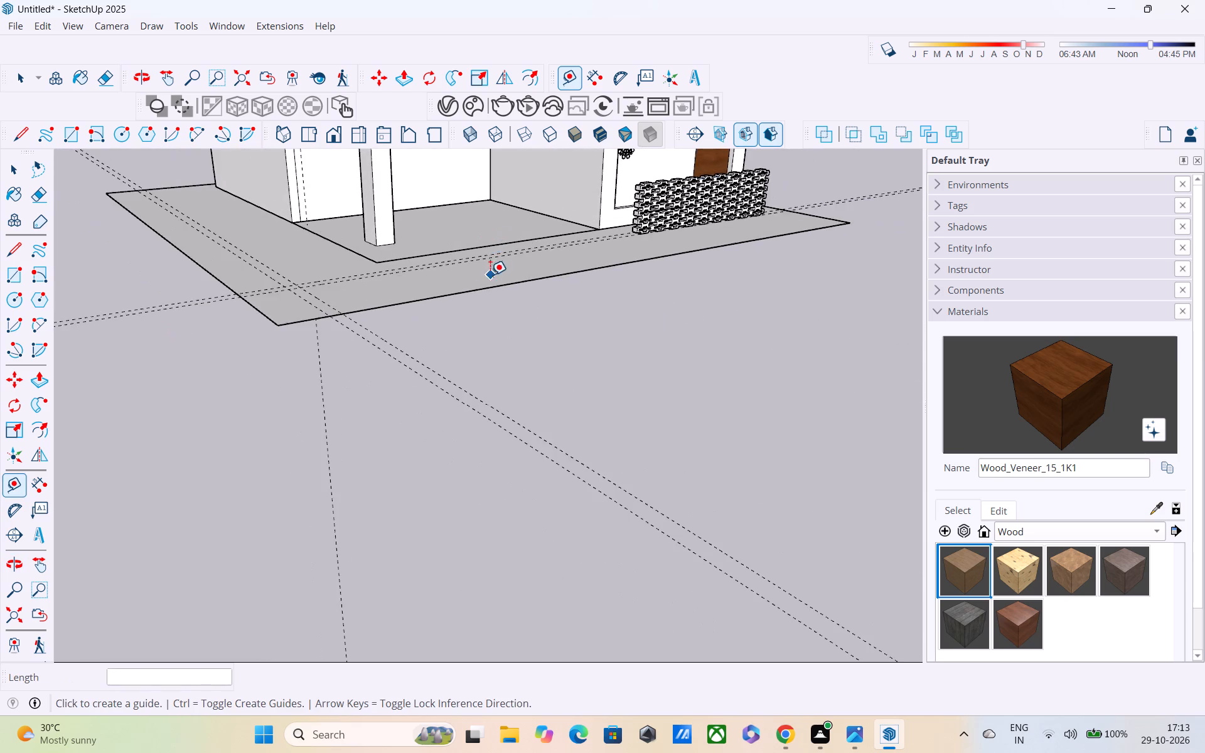
middle_drag(490, 275, 208, 396)
scroll(388, 405, up, 3)
middle_drag(712, 416, 454, 367)
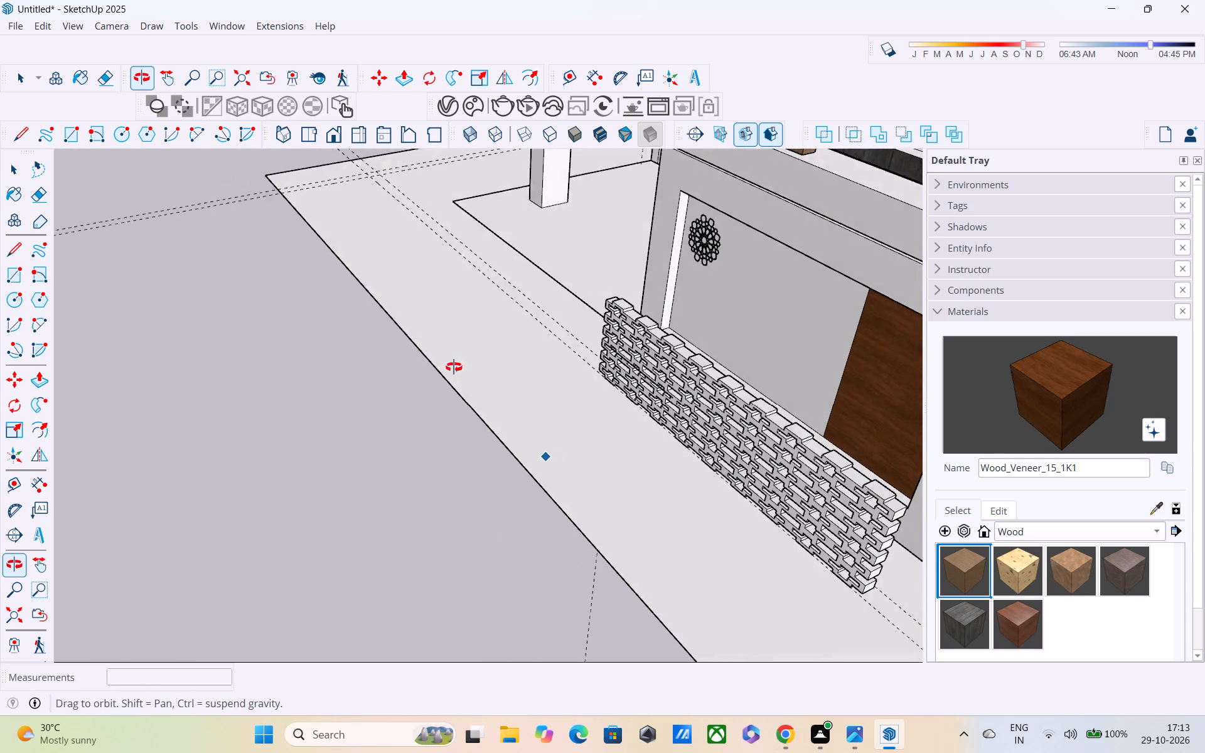
middle_drag(454, 367, 451, 366)
shift+middle_drag(660, 613, 442, 507)
scroll(611, 548, up, 3)
middle_drag(717, 550, 498, 496)
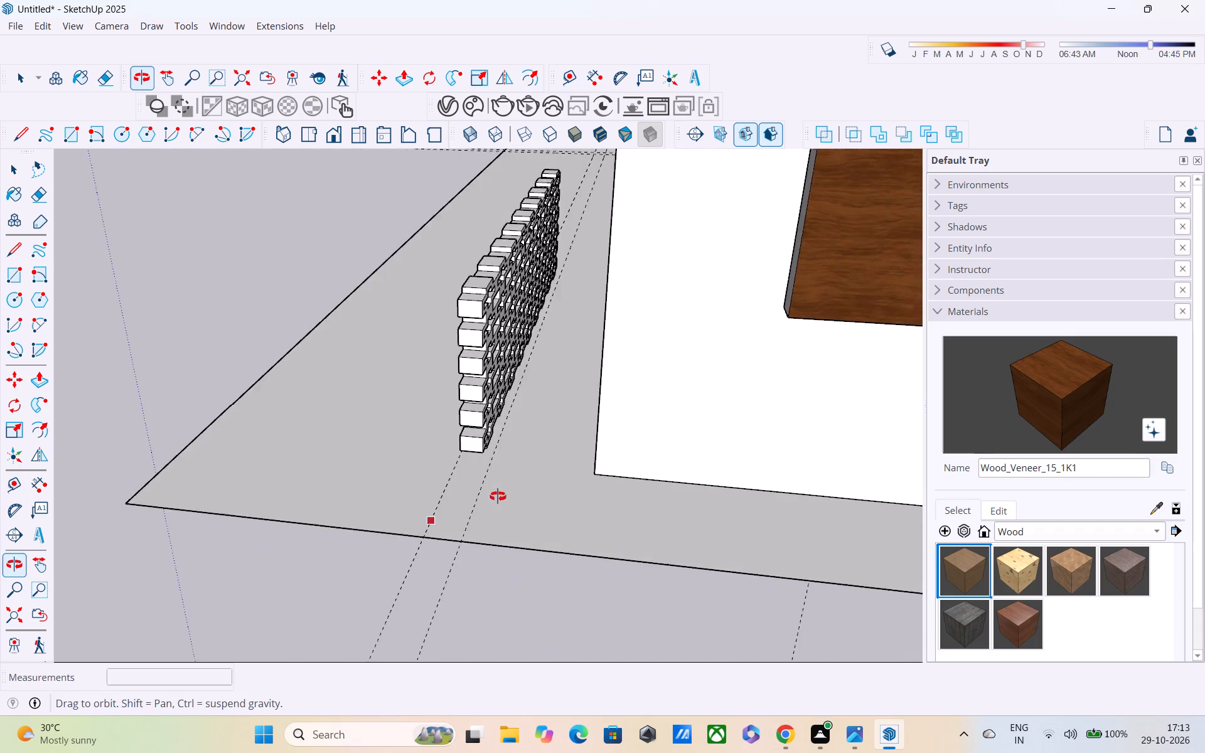
middle_drag(498, 496, 555, 392)
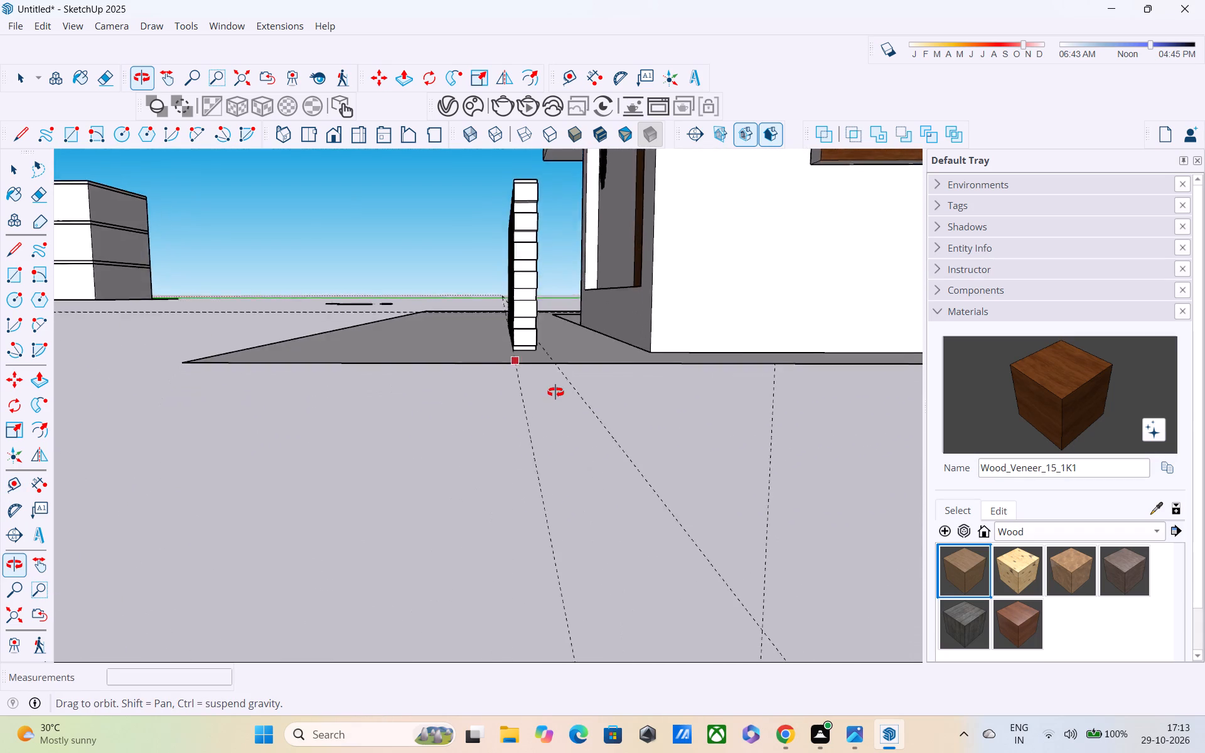
middle_drag(555, 392, 587, 506)
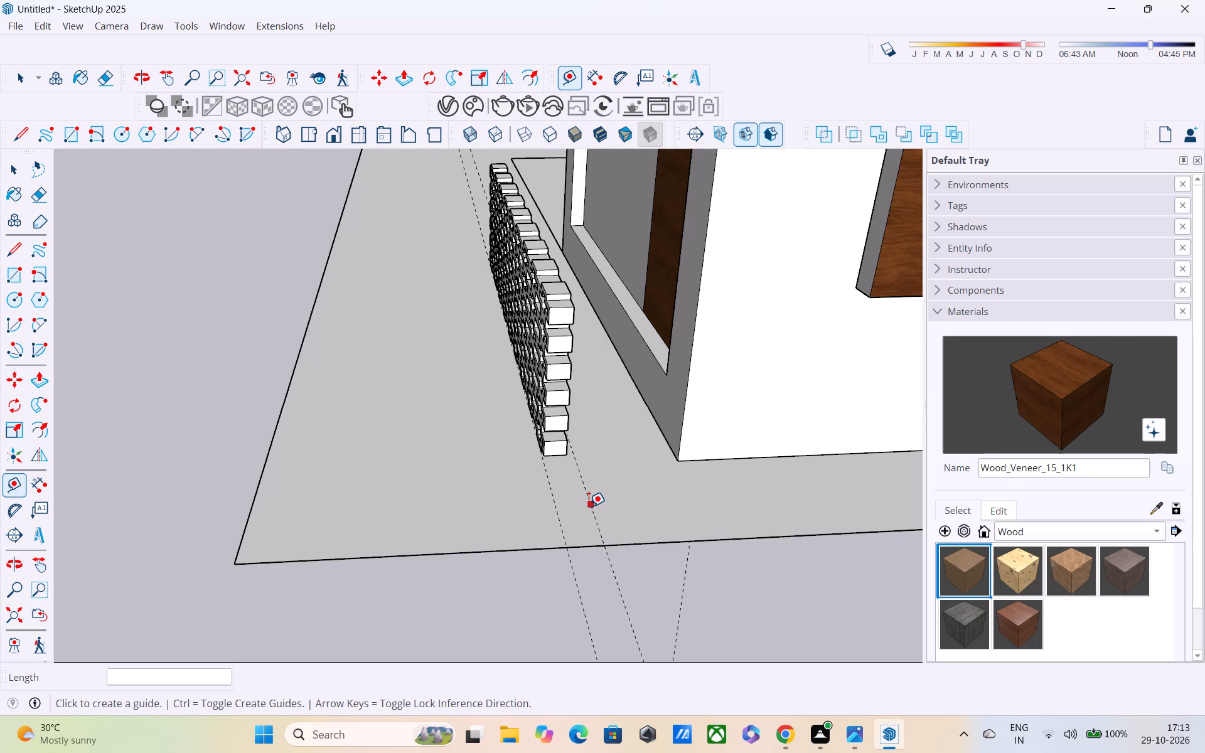
Measure from the building's corner to the inner front guide beside the end of the cross-patterned screen.
scroll(587, 428, down, 1)
middle_click(581, 402)
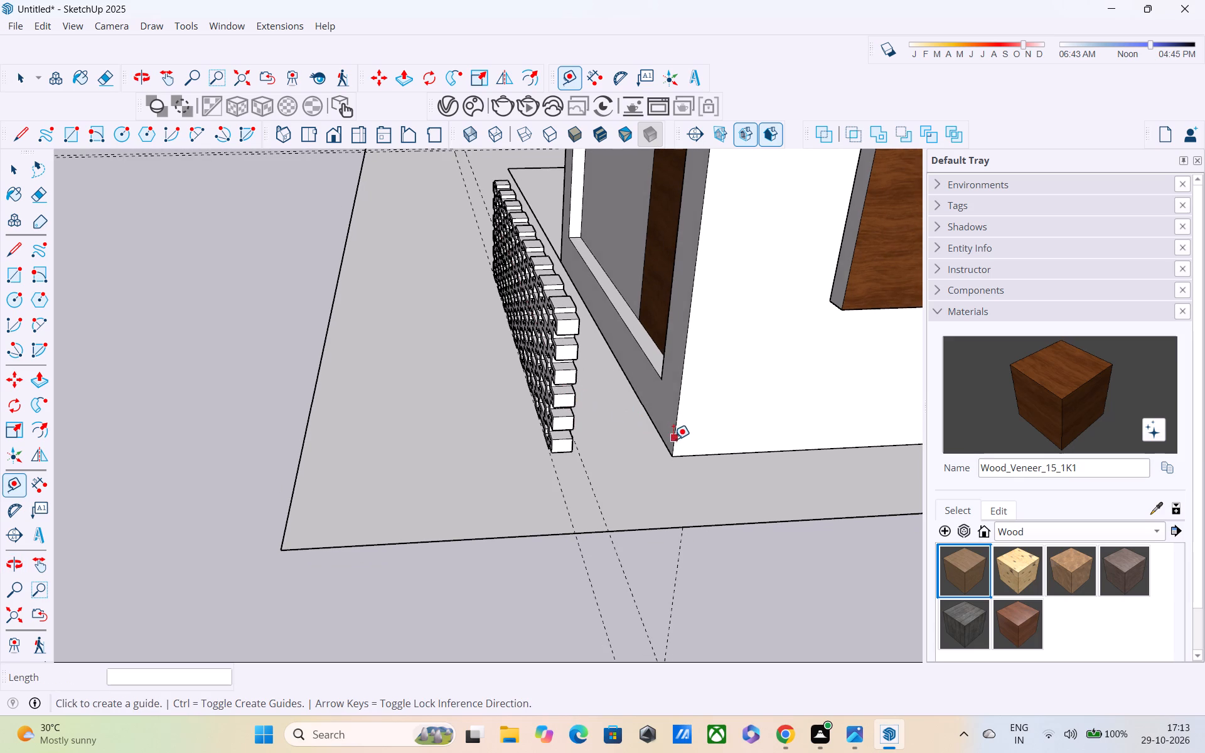
click(672, 448)
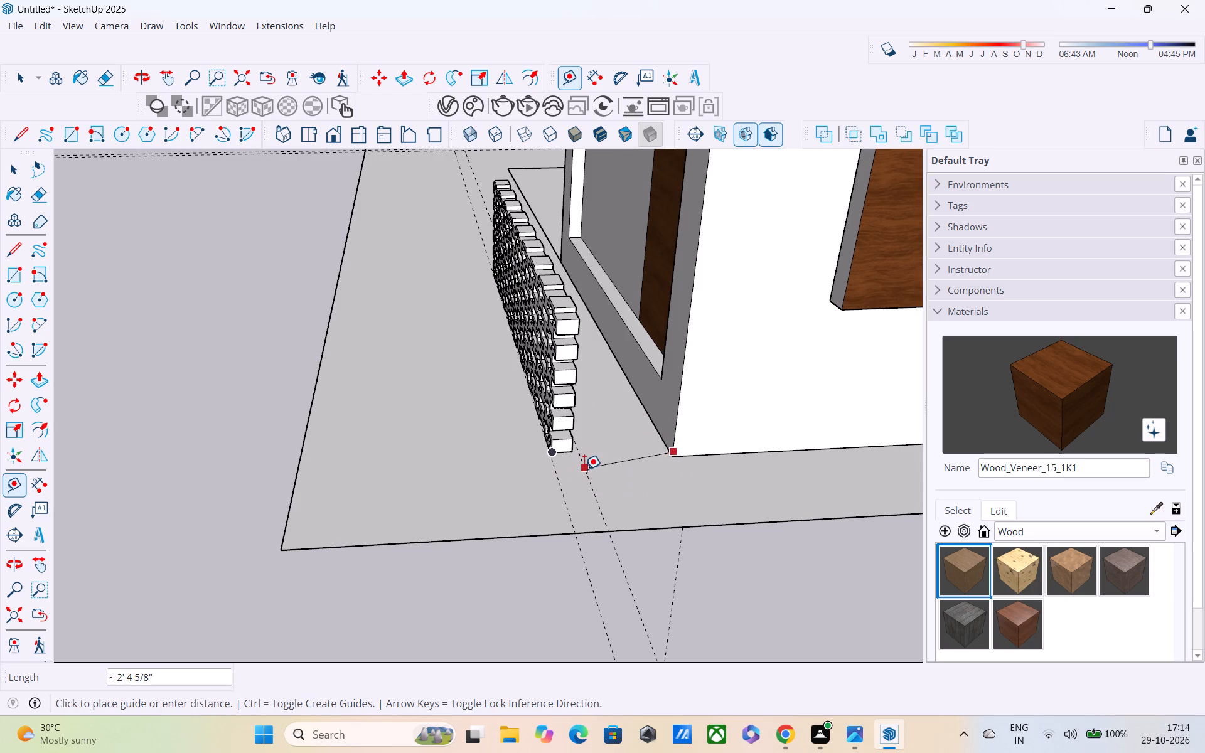
scroll(583, 461, up, 2)
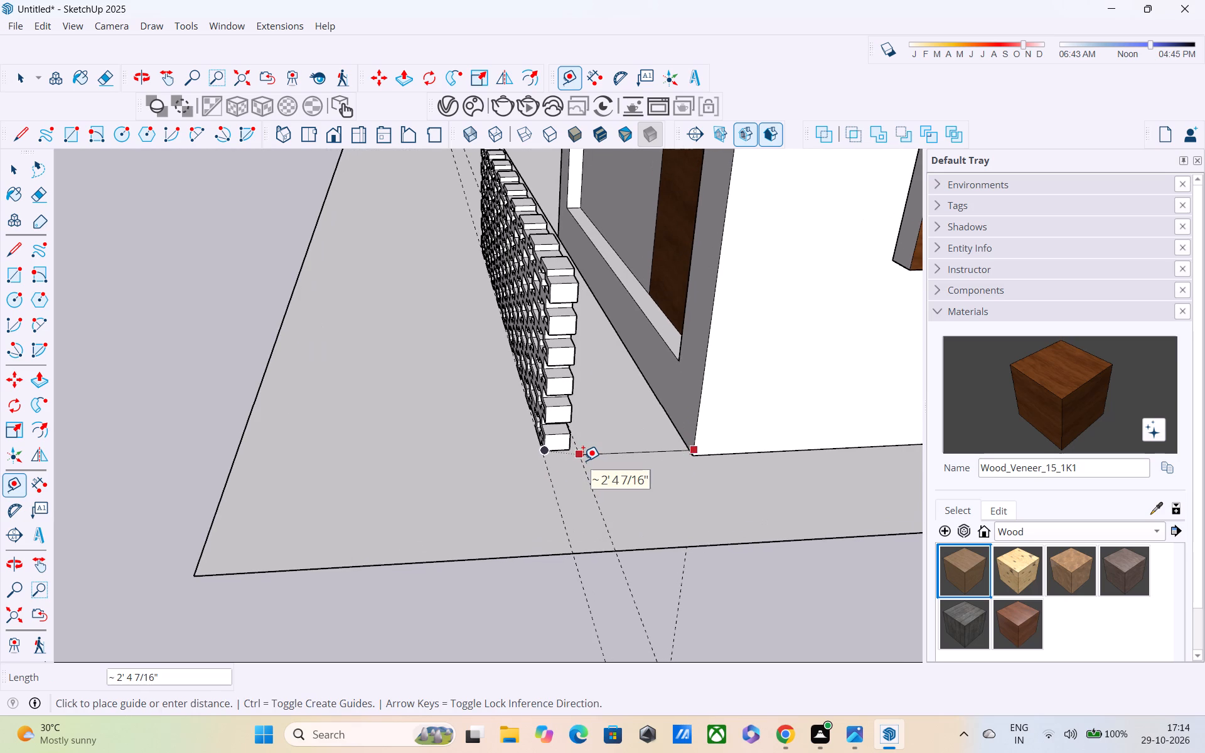
middle_drag(583, 461, 724, 457)
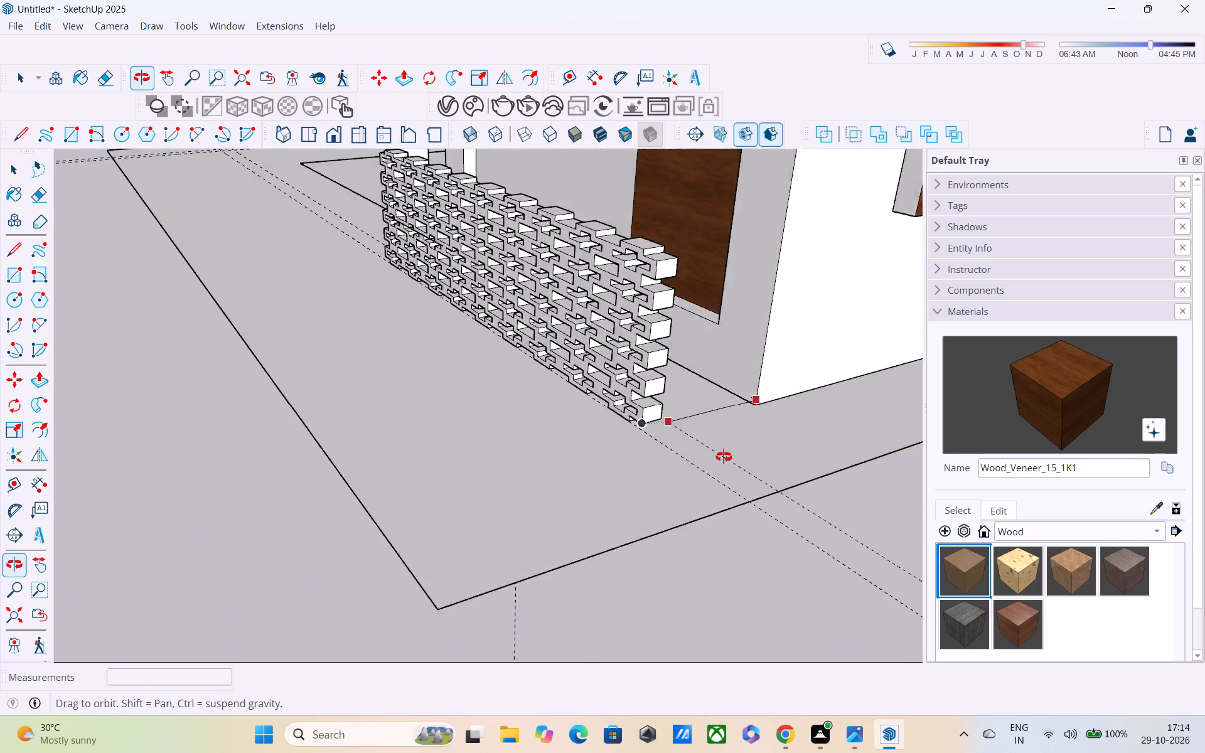
middle_drag(724, 457, 1091, 383)
scroll(1016, 369, up, 1)
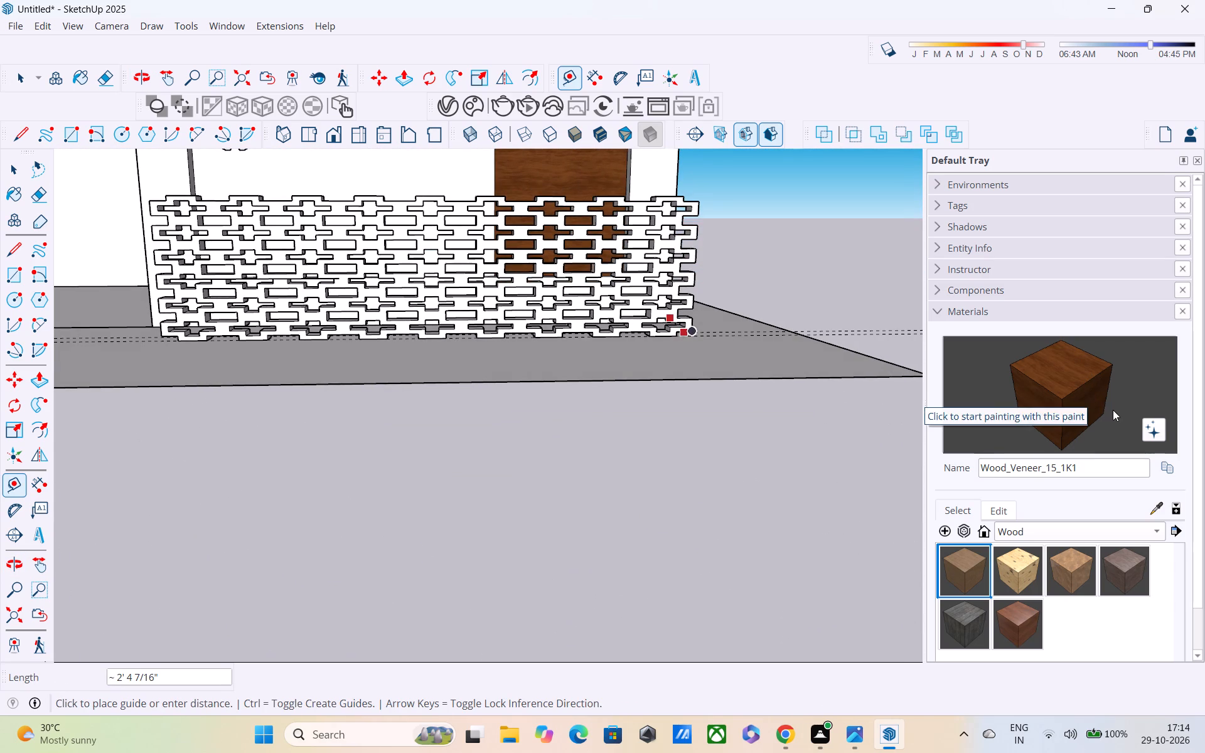
key(Escape)
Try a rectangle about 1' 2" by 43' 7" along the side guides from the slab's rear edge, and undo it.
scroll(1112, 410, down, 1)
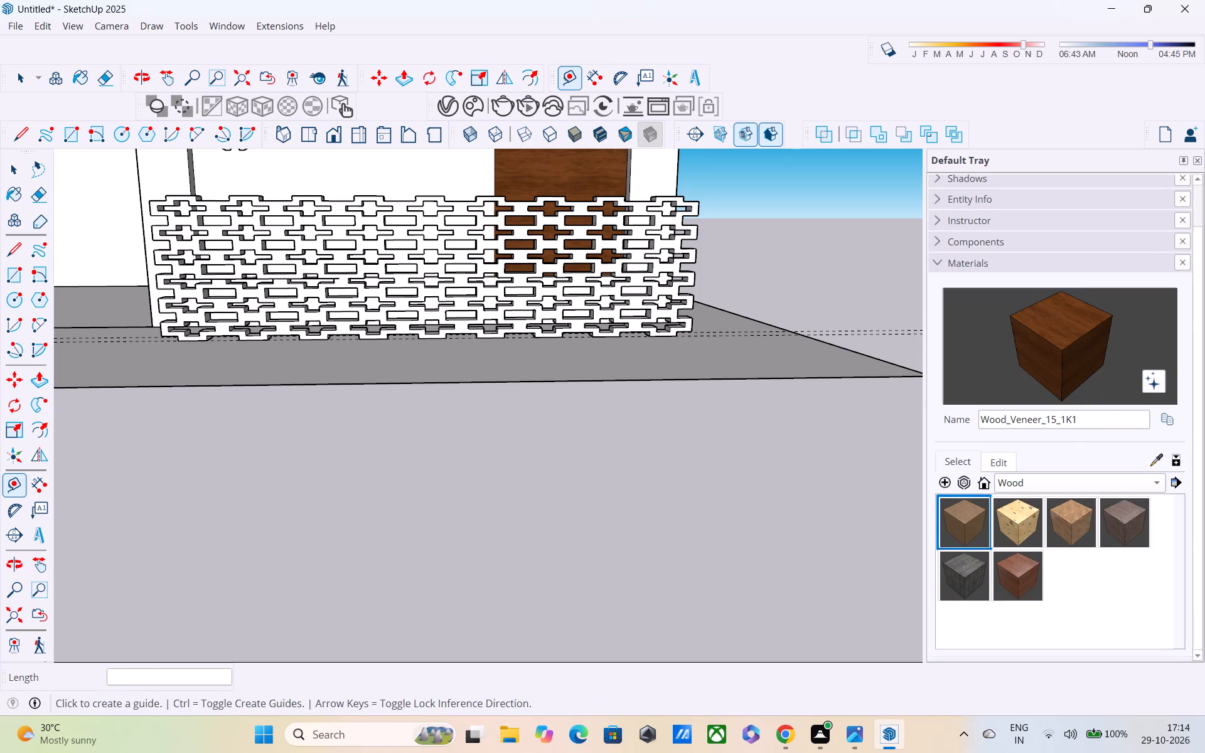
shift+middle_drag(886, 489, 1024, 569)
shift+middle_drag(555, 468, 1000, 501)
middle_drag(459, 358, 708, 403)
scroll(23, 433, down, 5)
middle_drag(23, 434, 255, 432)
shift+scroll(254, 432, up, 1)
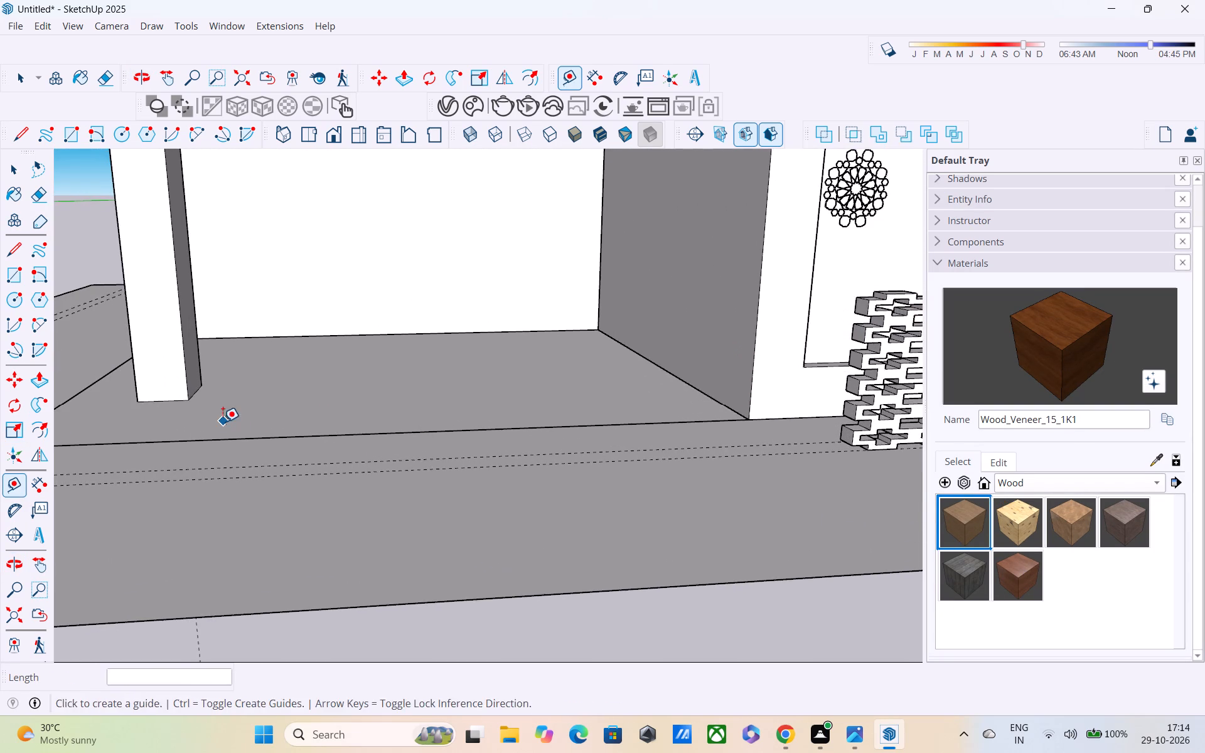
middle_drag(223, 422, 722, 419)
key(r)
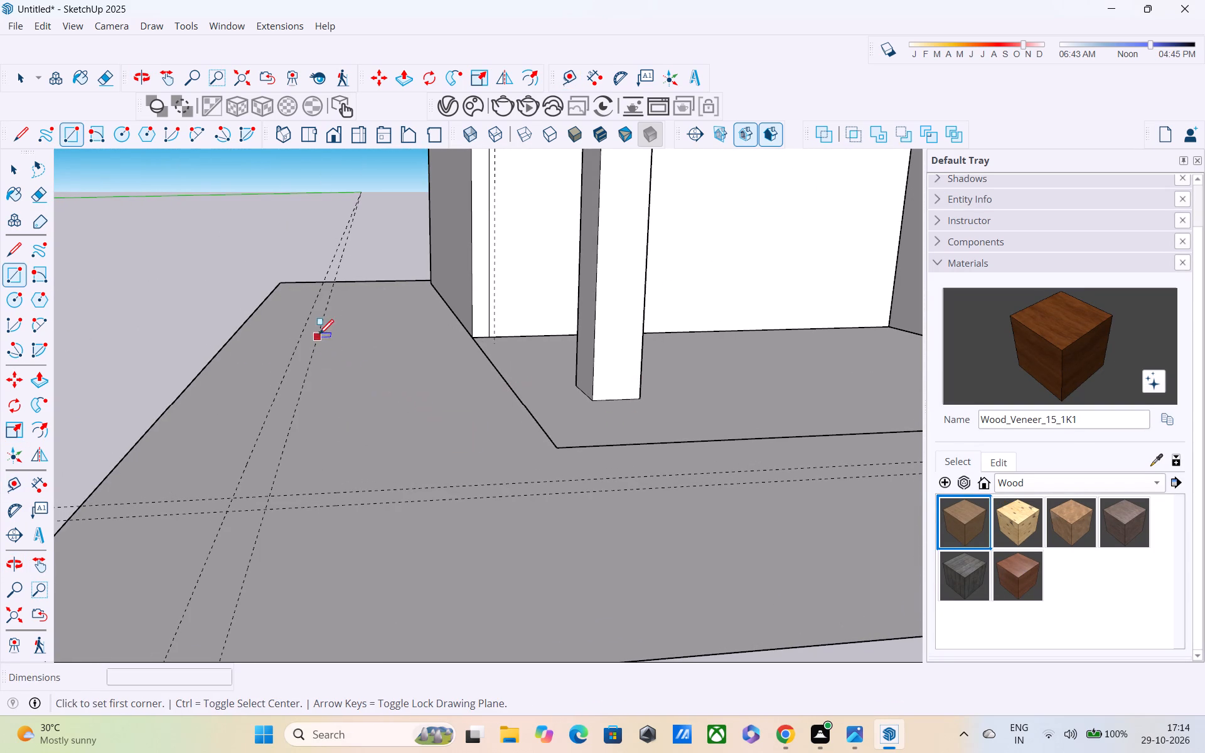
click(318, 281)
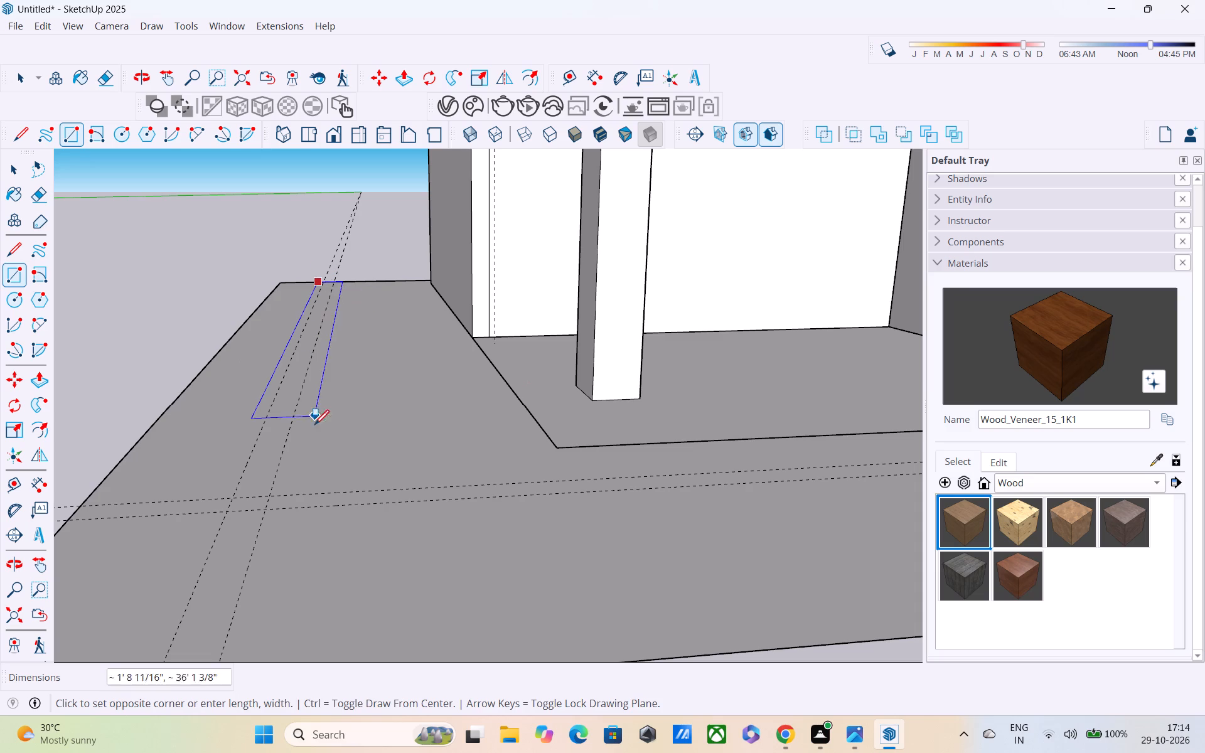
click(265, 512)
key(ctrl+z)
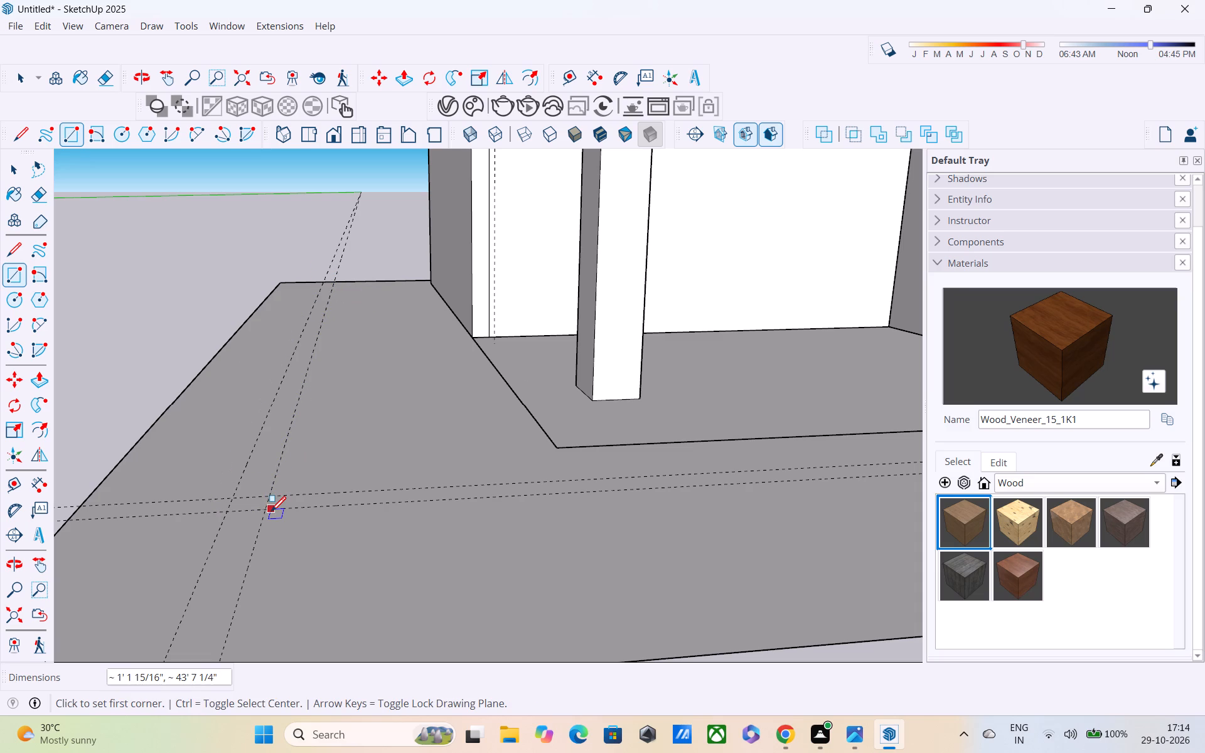
Draw a 9" wide rectangle between the two side guides, from the slab's rear edge to the outer front guide.
middle_drag(258, 456, 348, 570)
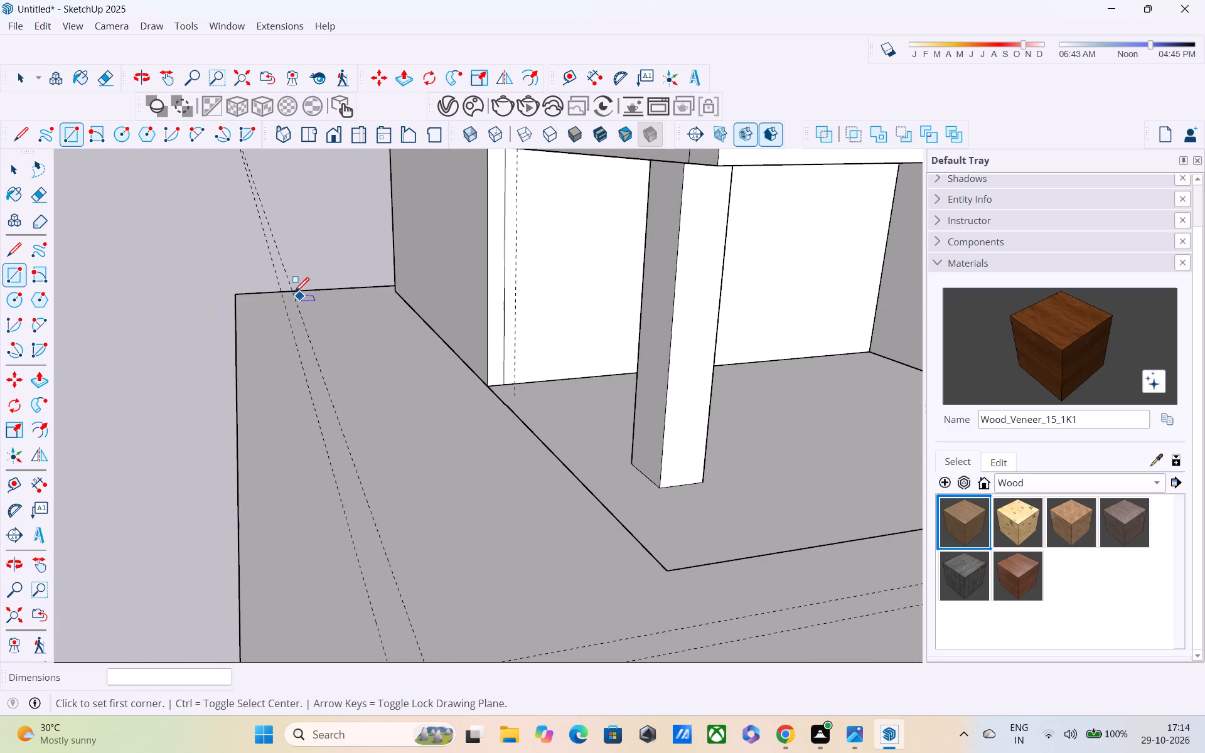
click(283, 289)
shift+middle_drag(366, 536, 288, 281)
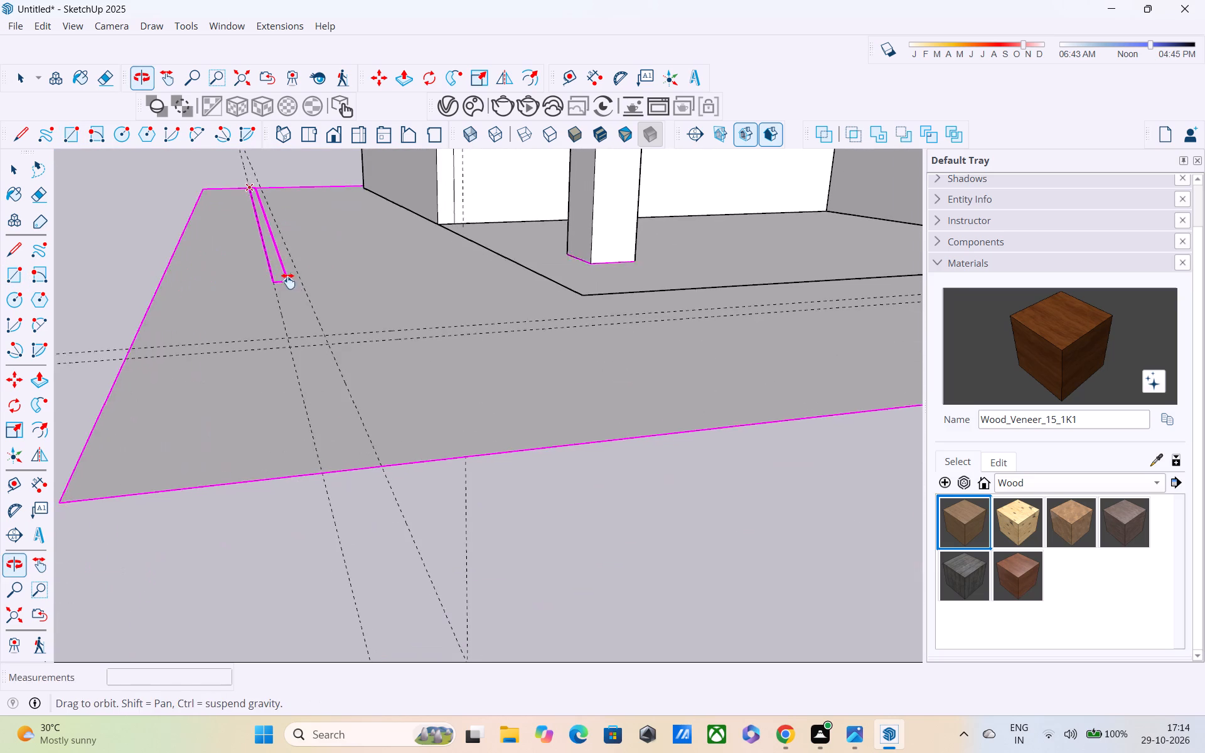
shift+middle_drag(288, 281, 287, 279)
click(322, 339)
Draw a 9" by 47' rectangle between the two front guides, from the side strip's front end to the slab's far edge.
middle_drag(347, 361, 260, 449)
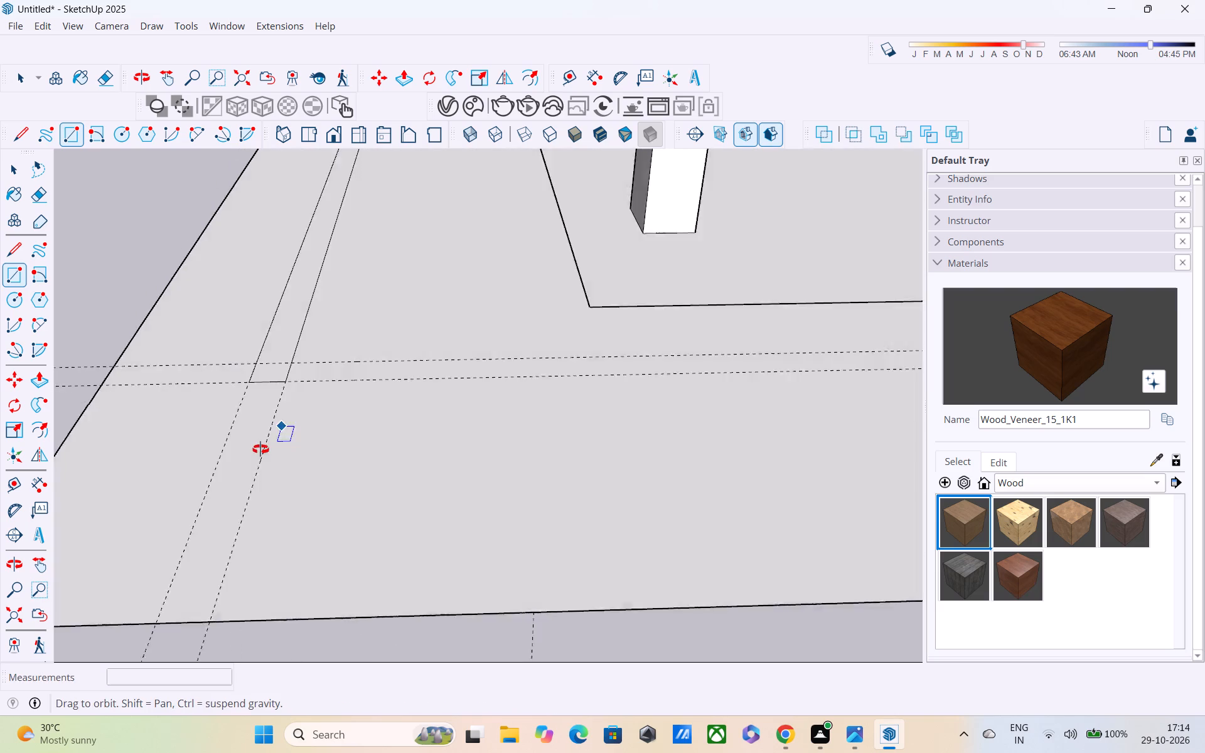
middle_drag(260, 449, 136, 446)
click(226, 334)
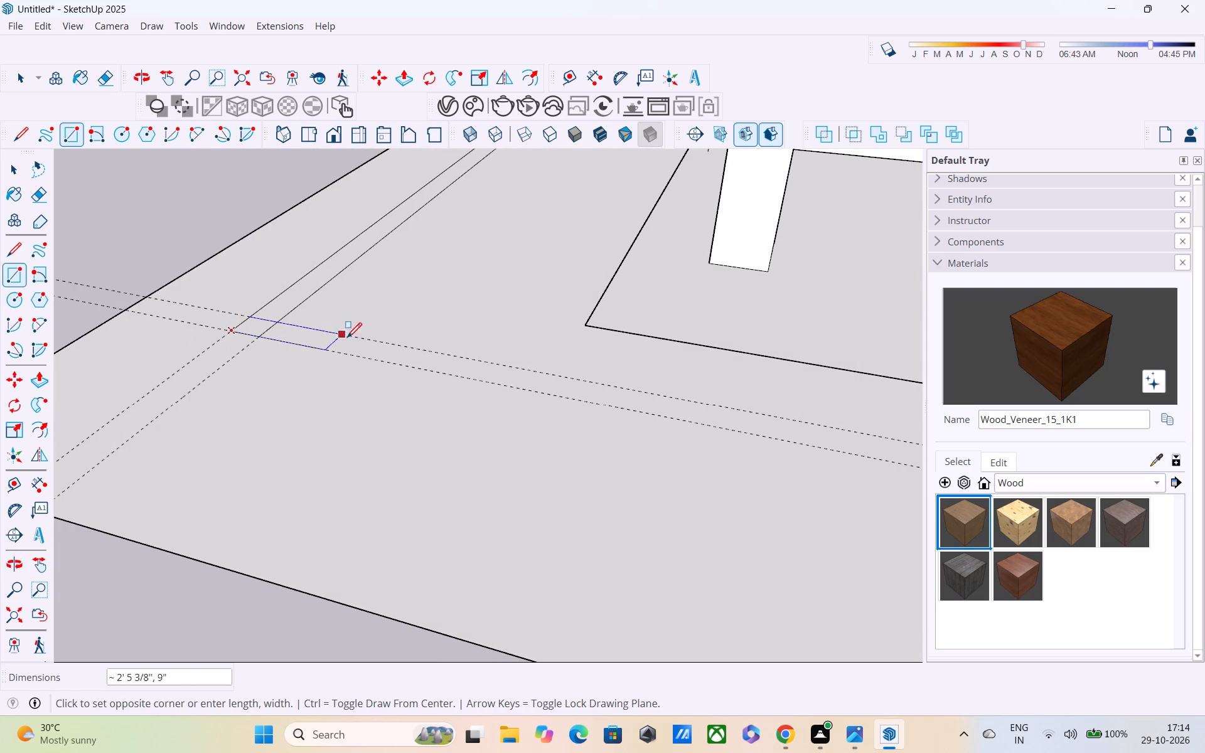
middle_drag(599, 391, 210, 336)
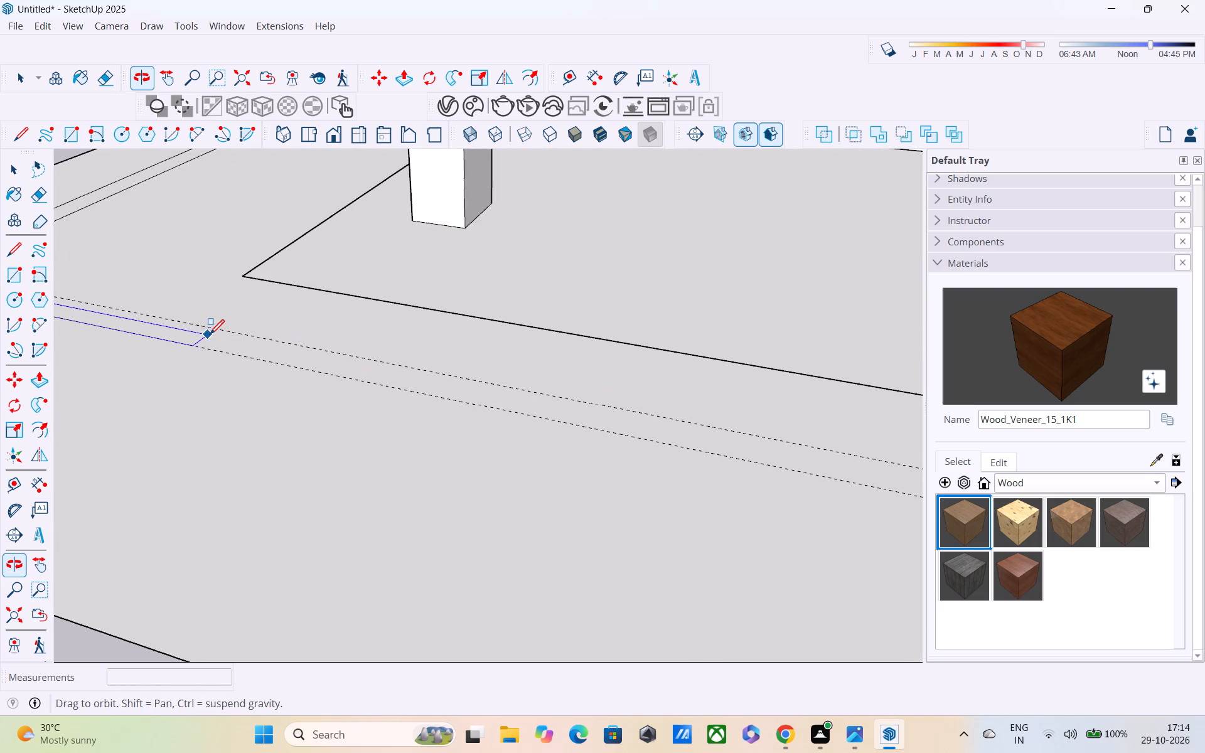
scroll(217, 334, down, 4)
shift+middle_drag(611, 427, 53, 363)
middle_drag(618, 443, 547, 441)
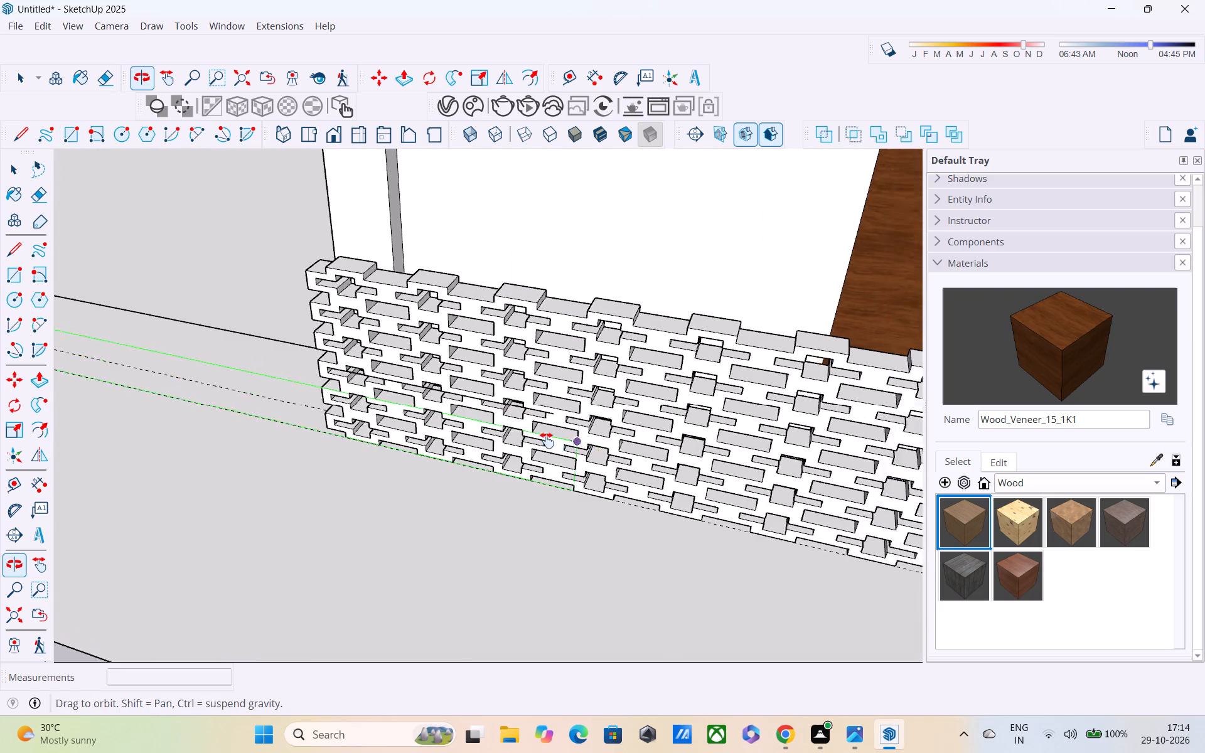
middle_drag(547, 441, 0, 356)
middle_drag(571, 603, 102, 553)
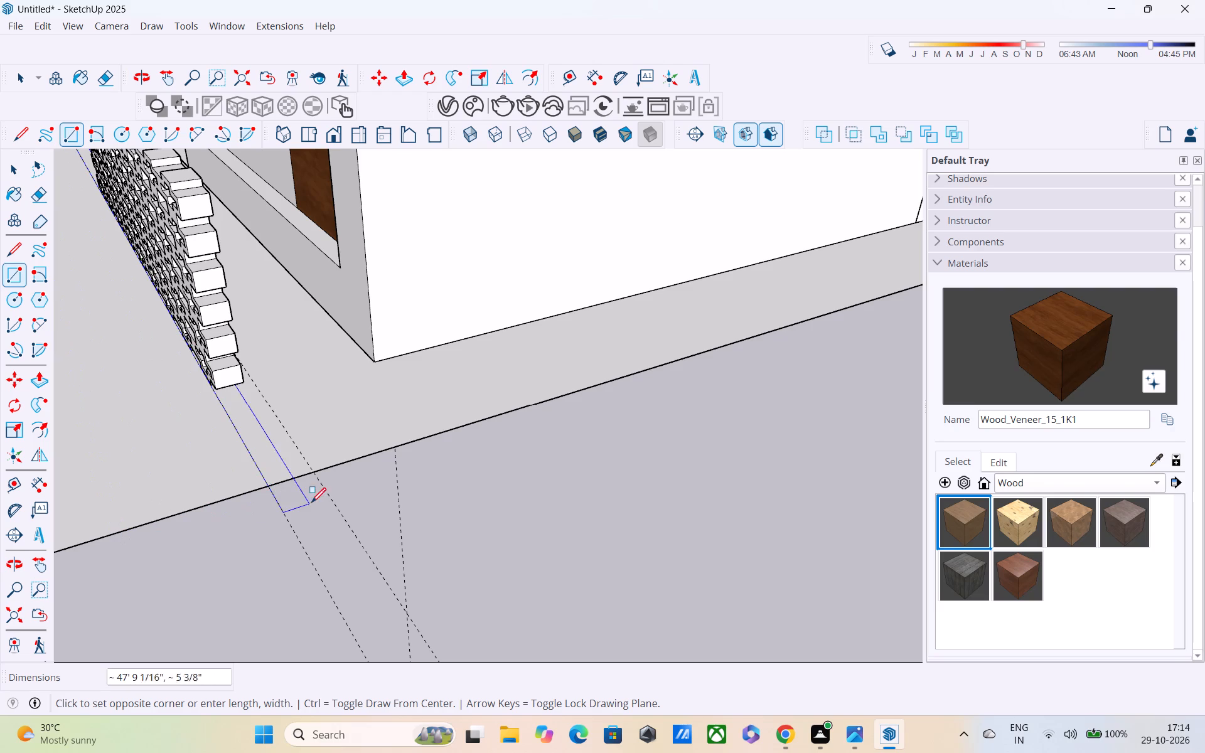
click(314, 472)
shift+middle_drag(300, 469, 595, 498)
scroll(595, 498, up, 1)
key(space)
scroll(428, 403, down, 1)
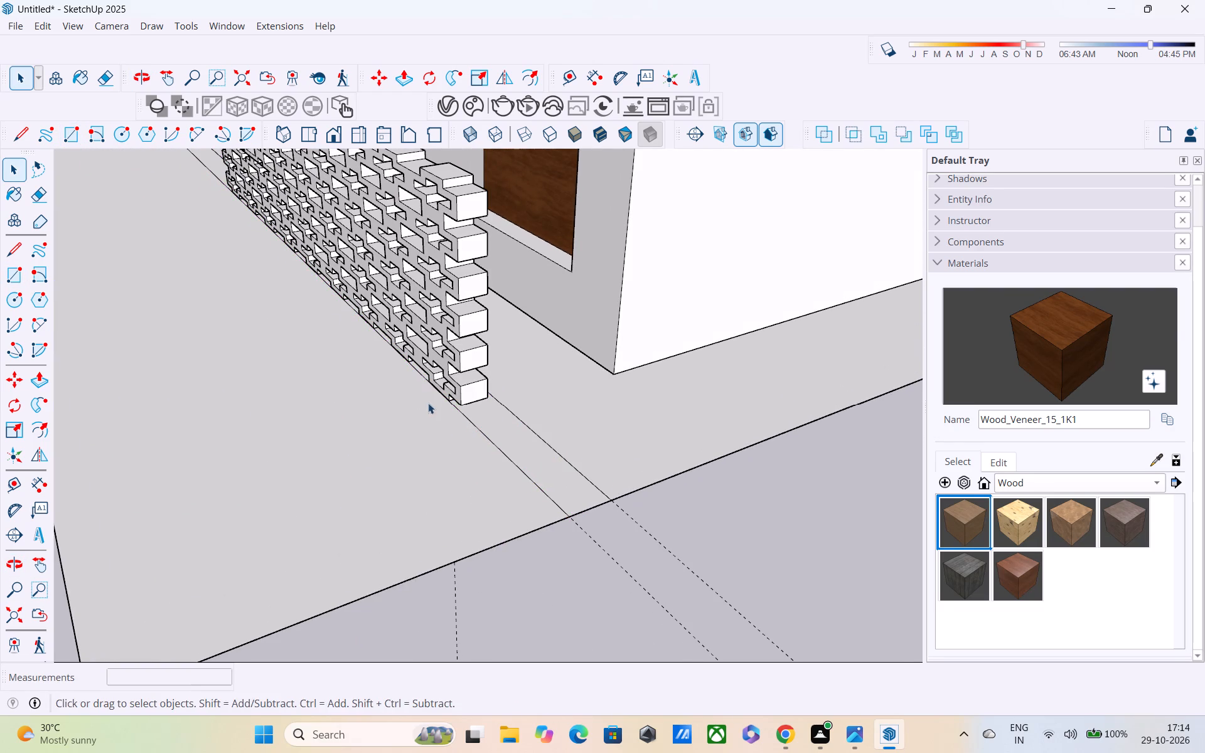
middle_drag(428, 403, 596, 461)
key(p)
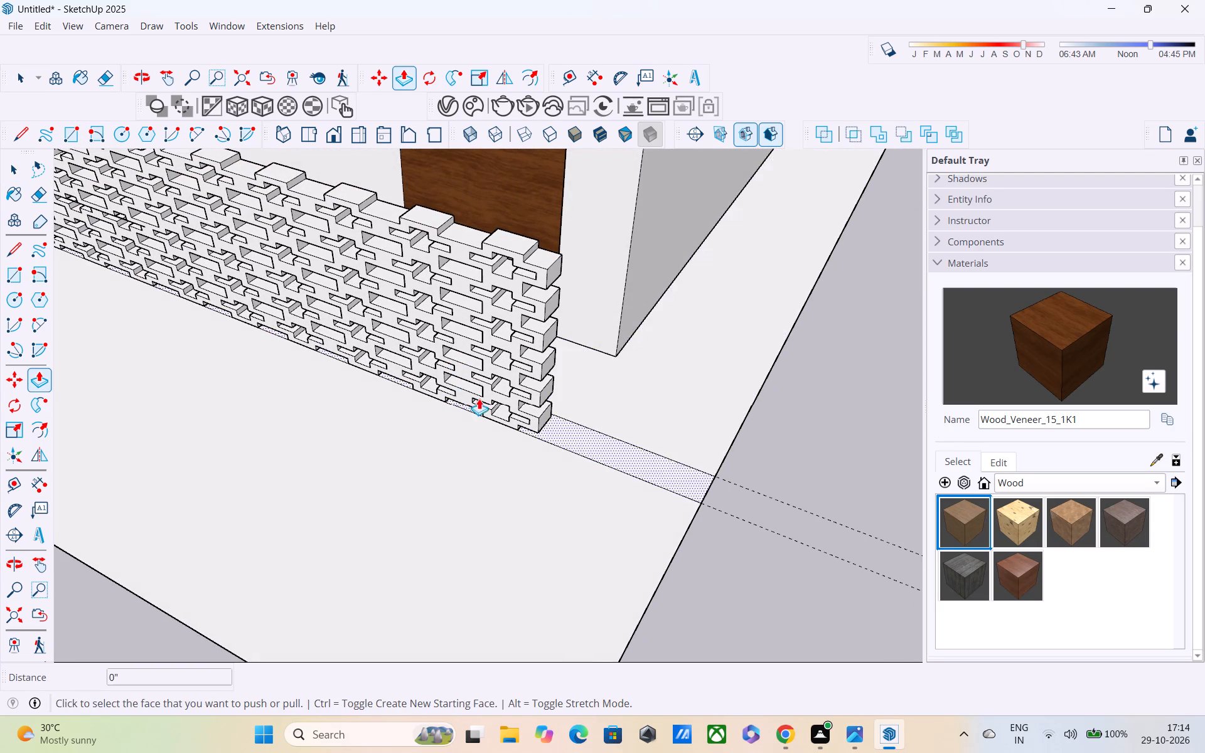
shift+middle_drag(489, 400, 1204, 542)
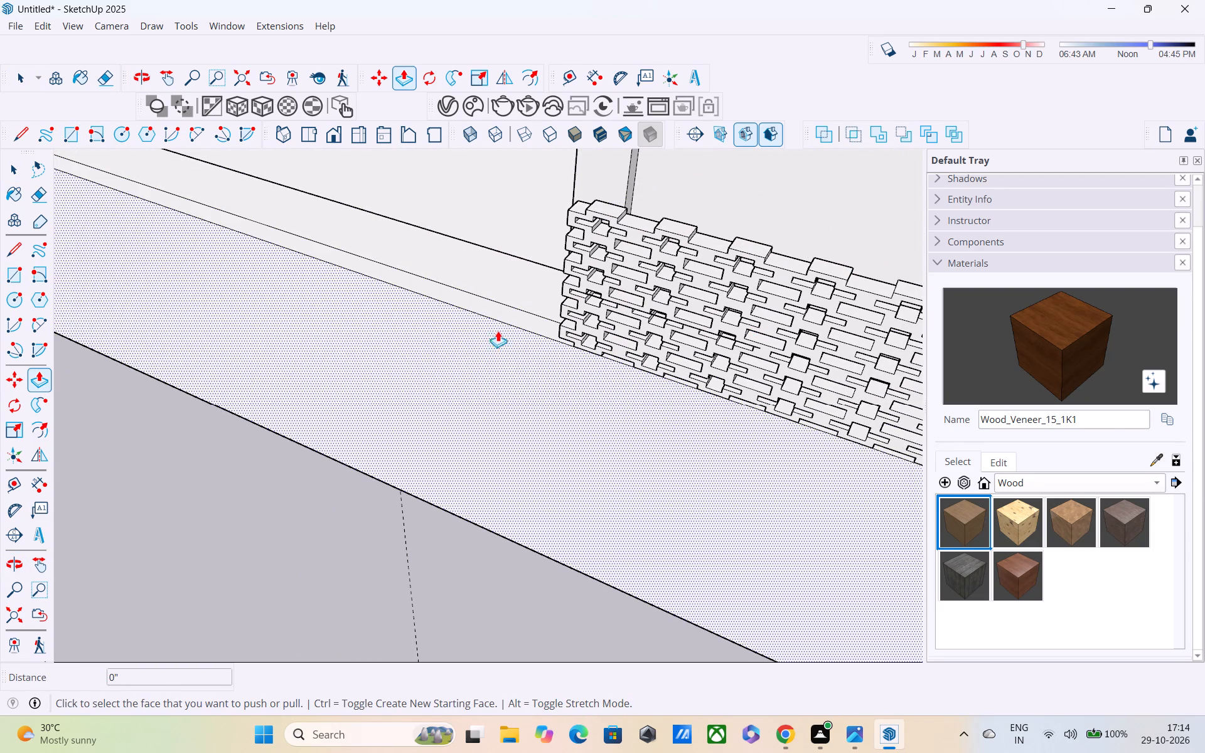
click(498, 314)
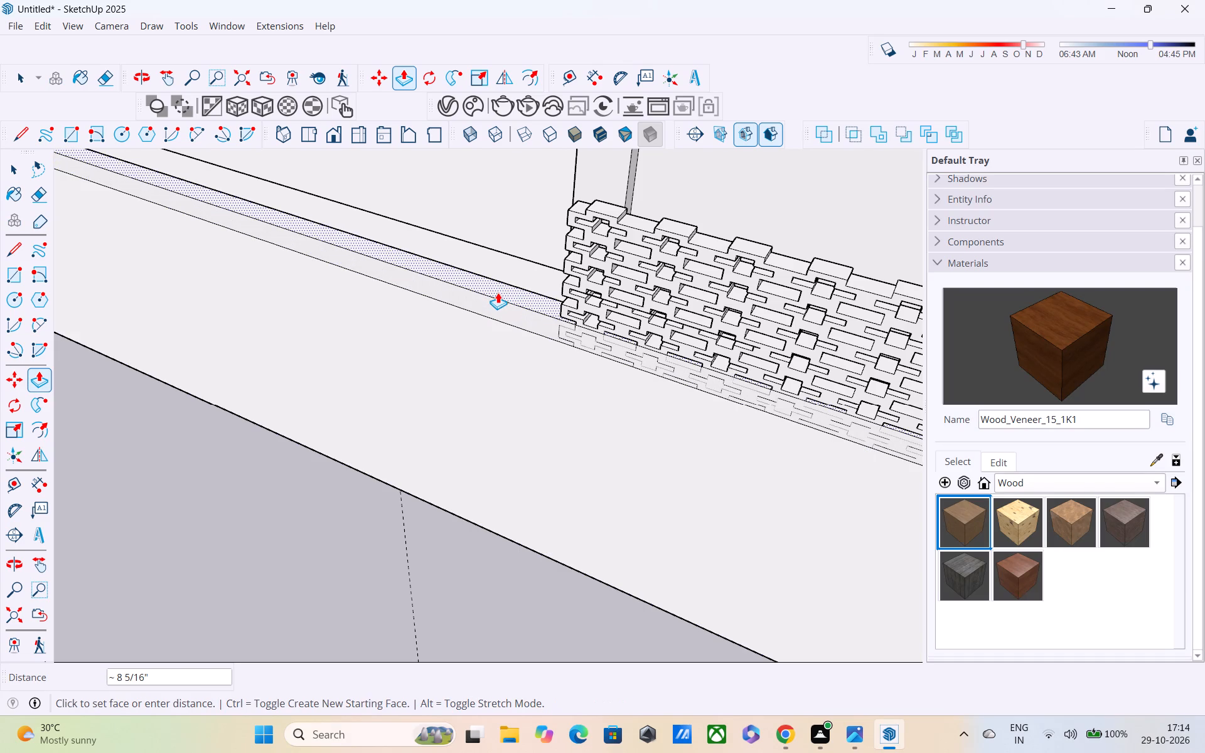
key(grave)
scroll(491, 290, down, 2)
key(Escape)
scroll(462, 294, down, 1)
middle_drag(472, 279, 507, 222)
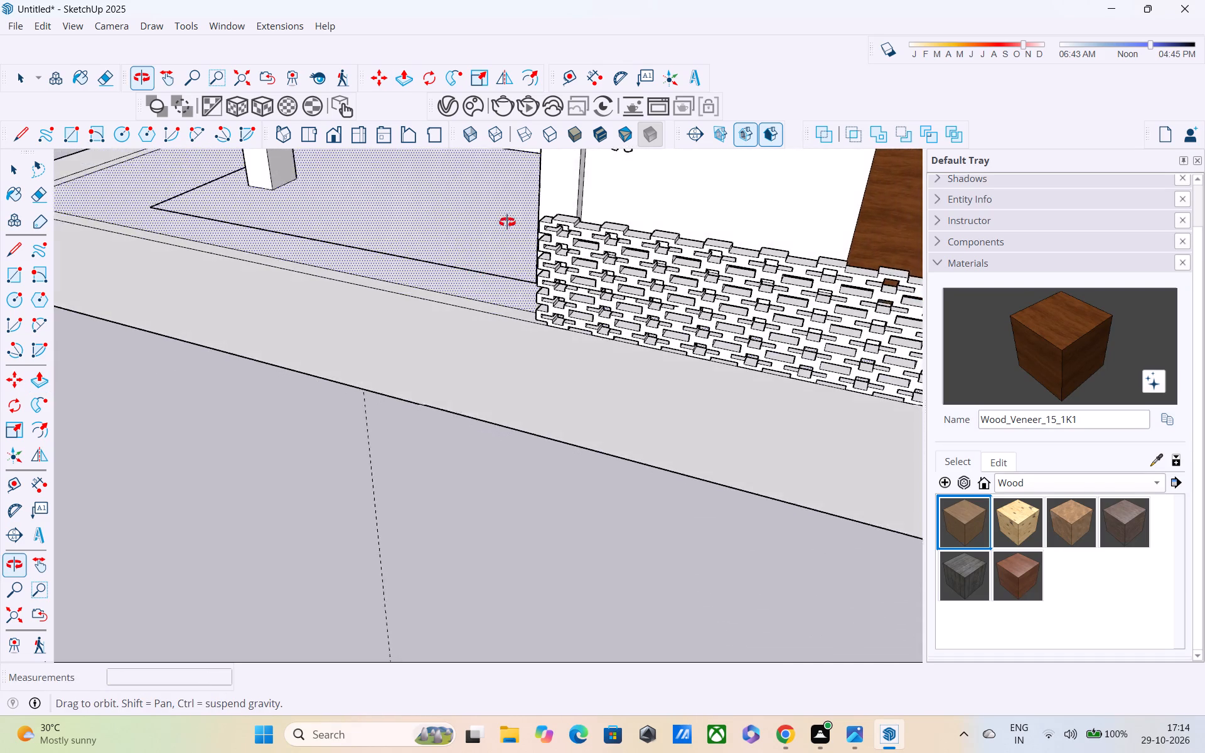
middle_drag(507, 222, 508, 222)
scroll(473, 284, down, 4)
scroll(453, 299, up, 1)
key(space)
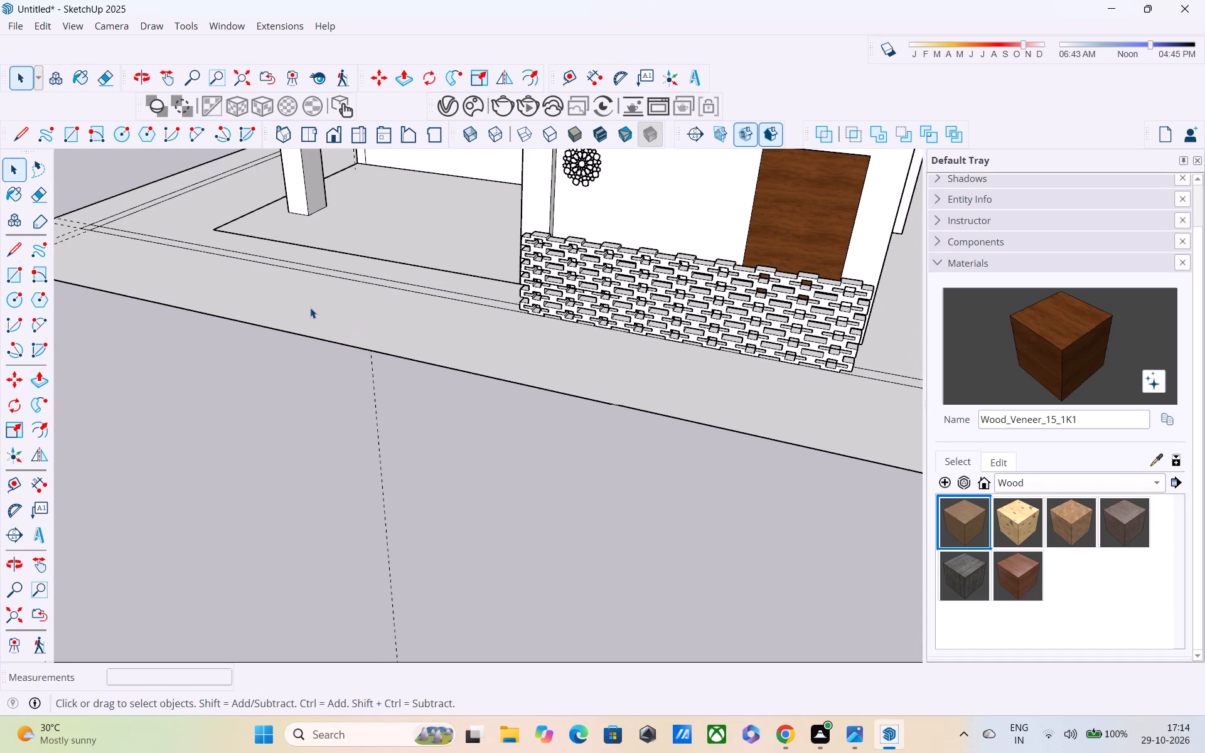
Open the ground floor's rear wall for editing and draw a door outline on it, about 7' 2" high by 3' 9" wide.
shift+middle_drag(309, 307, 678, 434)
scroll(468, 344, up, 3)
shift+middle_drag(464, 344, 367, 336)
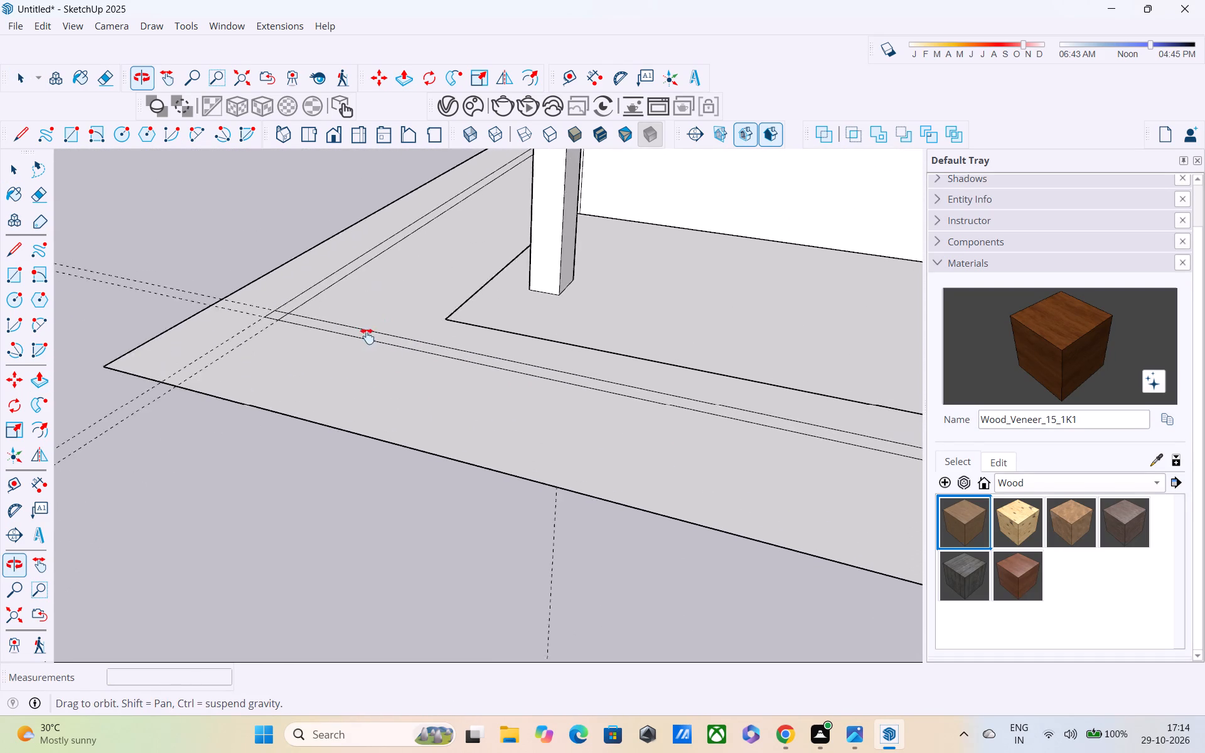
shift+middle_drag(367, 336, 196, 447)
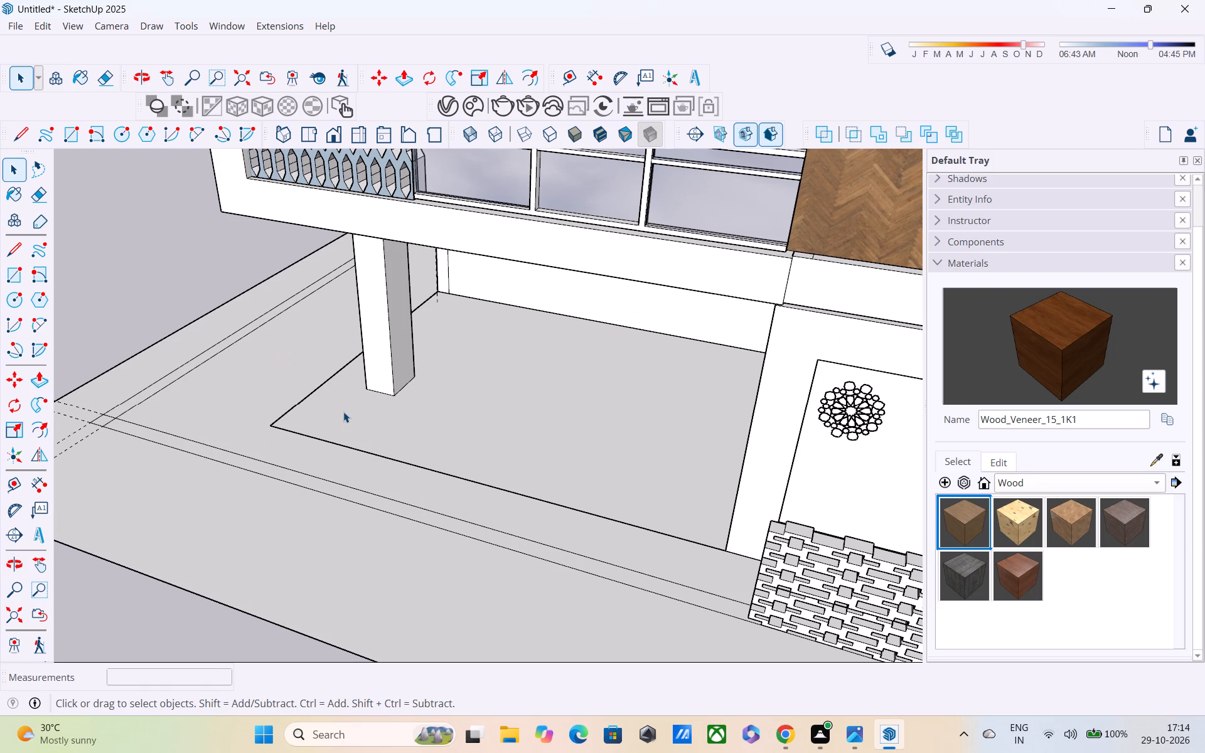
middle_drag(635, 333, 711, 181)
double_click(547, 343)
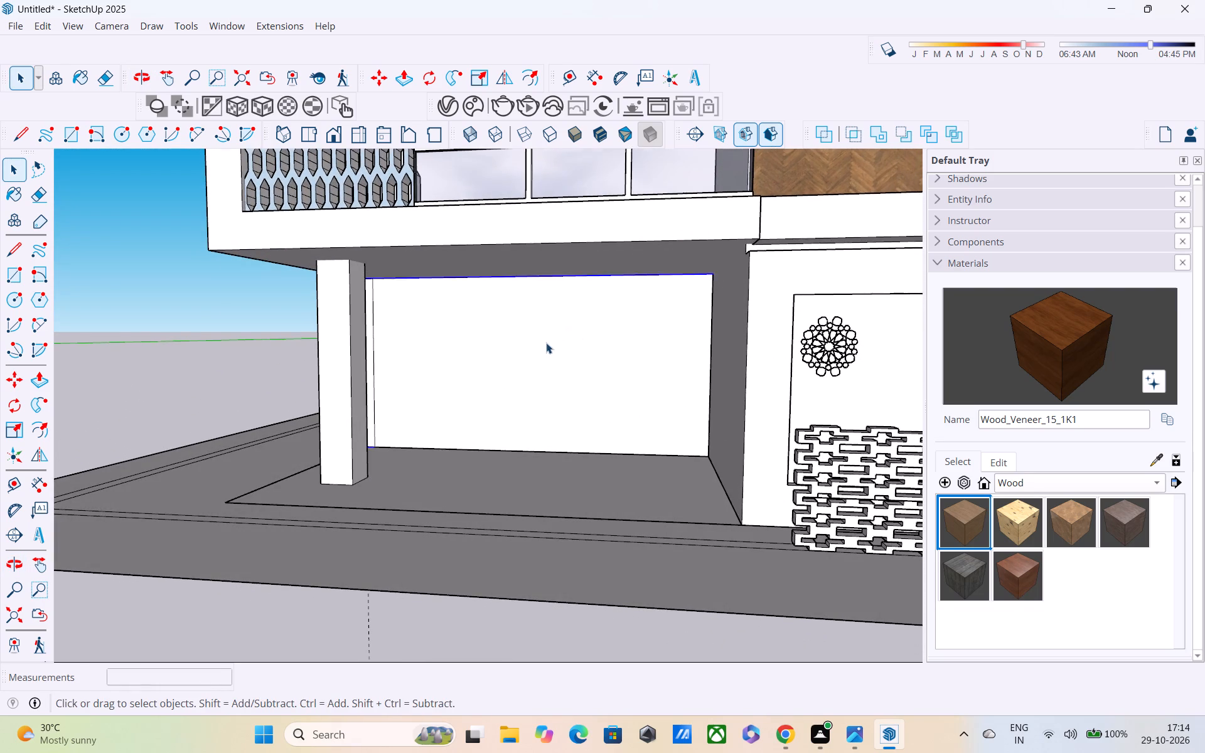
scroll(515, 356, up, 2)
key(r)
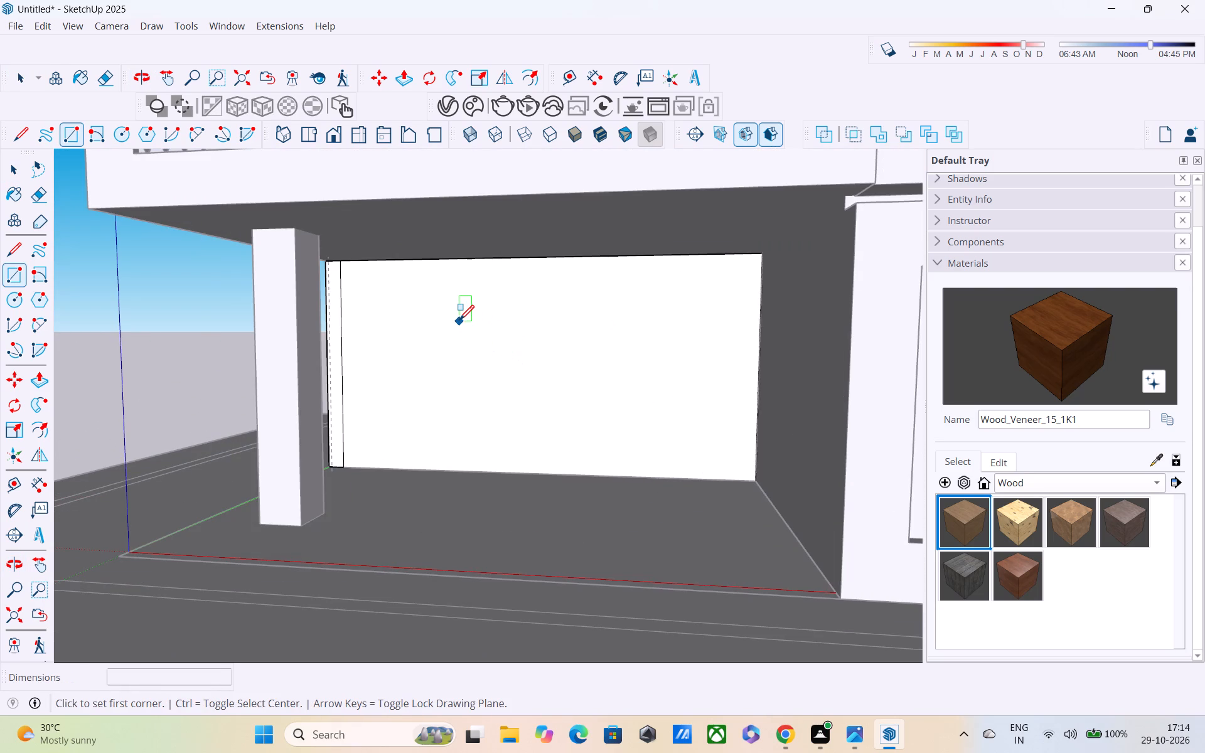
click(458, 312)
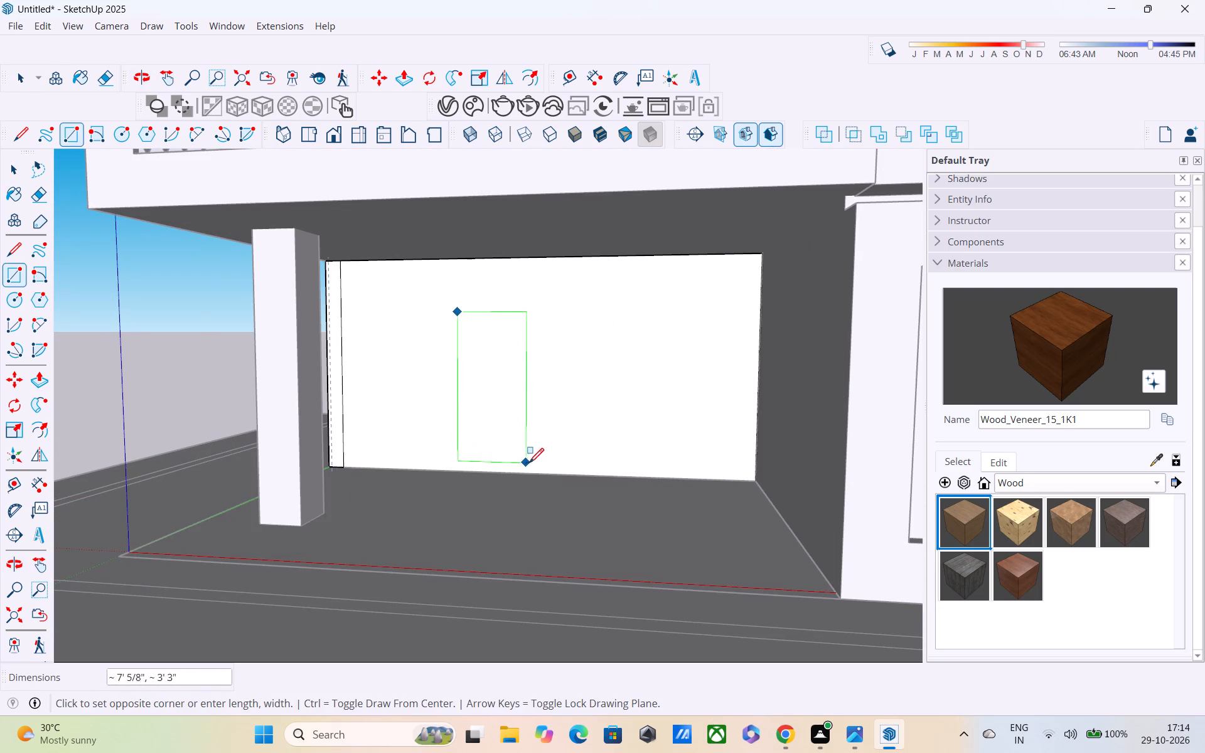
click(537, 467)
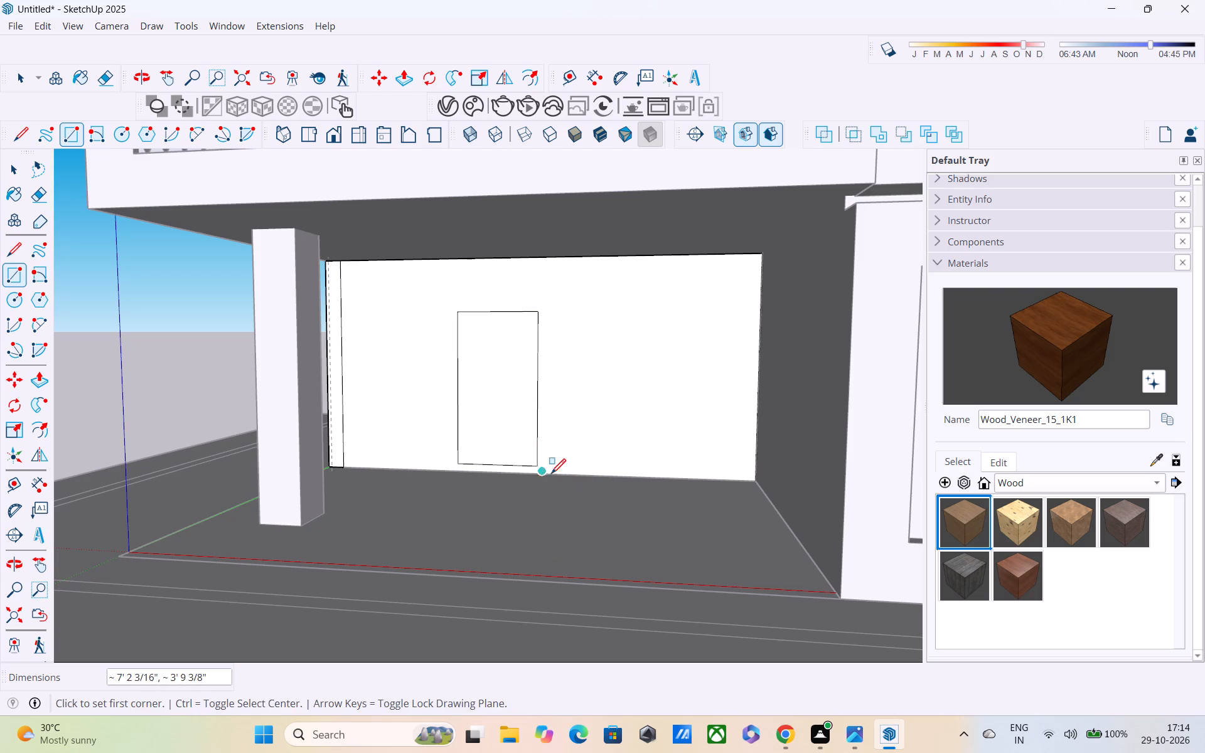
key(space)
Offset the door outline inwards by 4" to form the frame.
key(f)
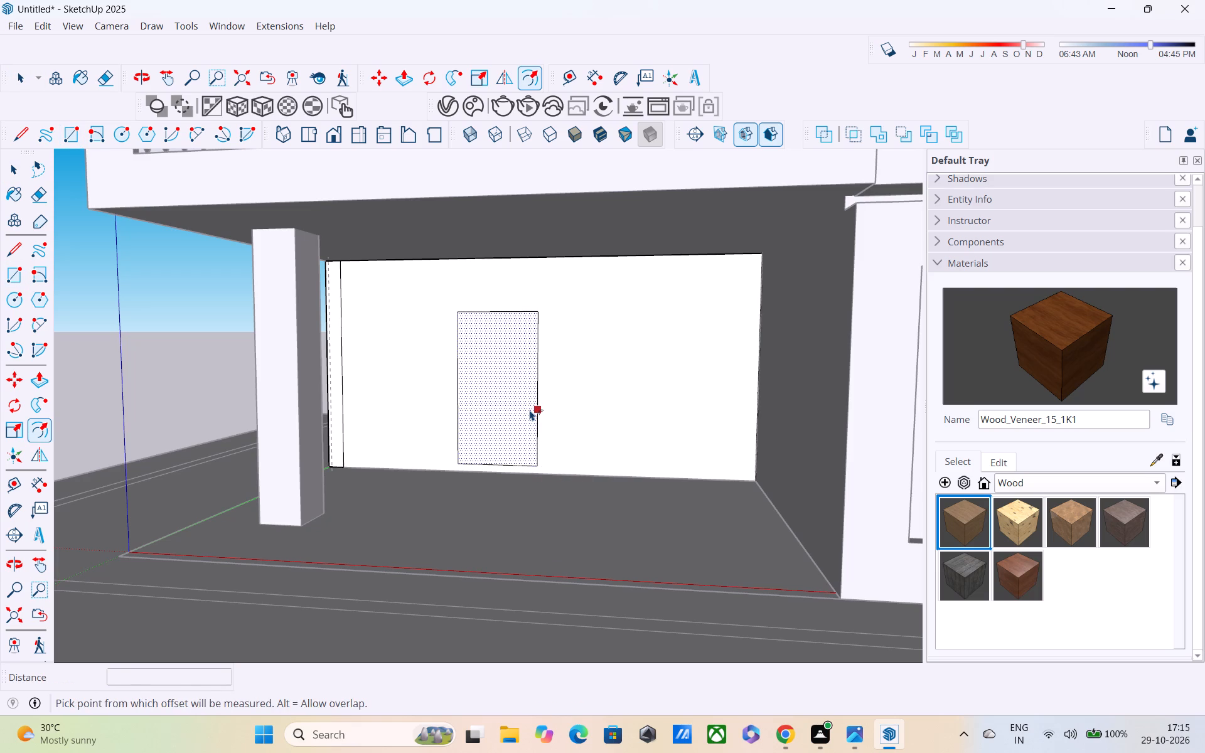
click(530, 410)
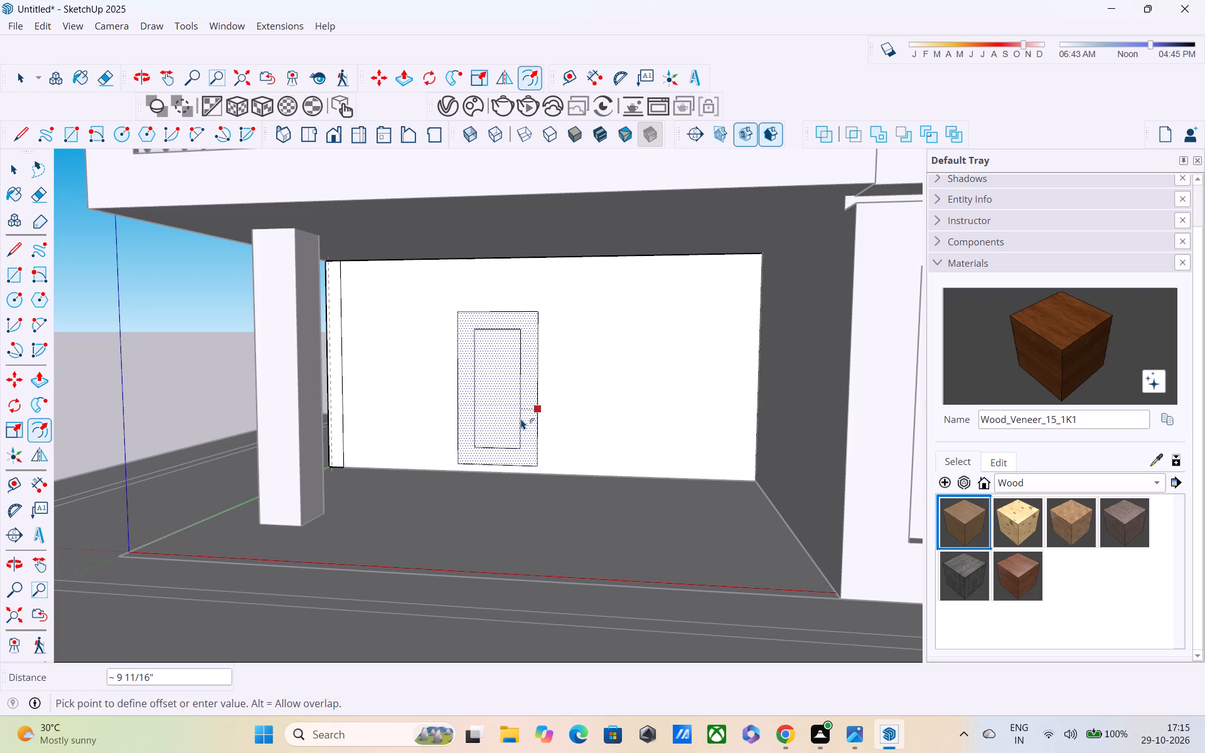
text(4")
key(Return)
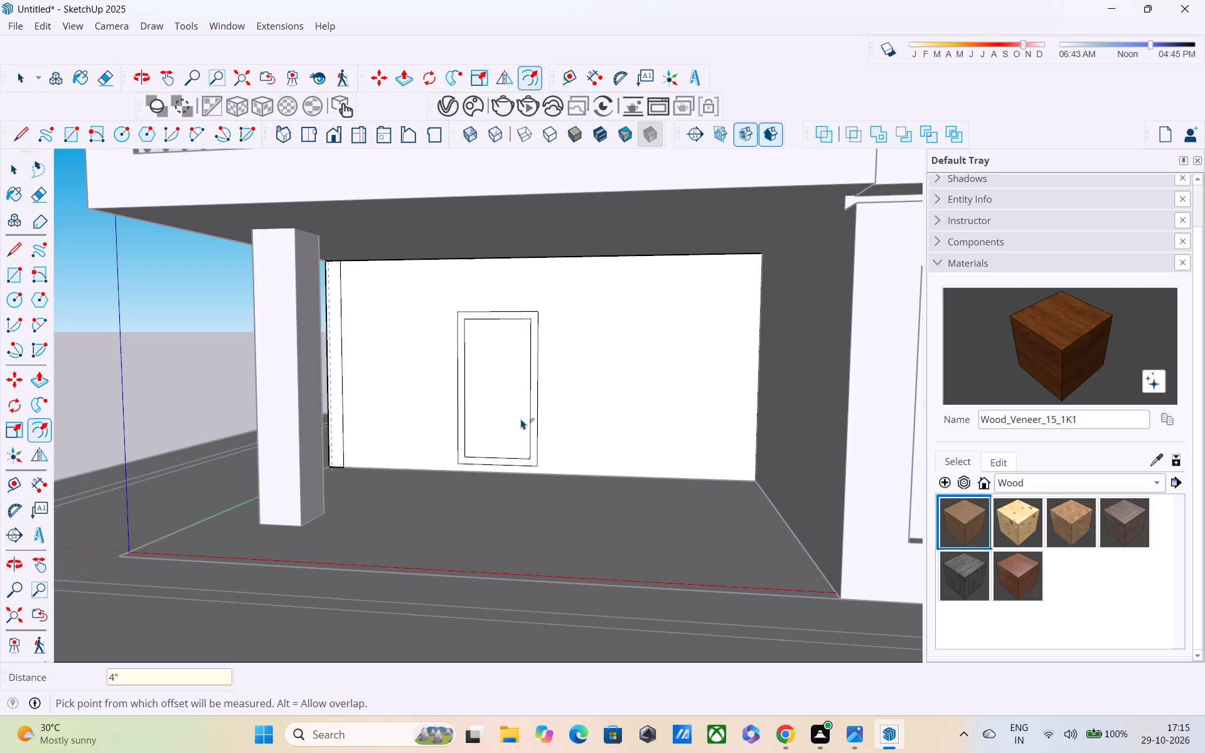
Push the door's inner face back 9" through the wall to cut the opening.
key(p)
click(485, 356)
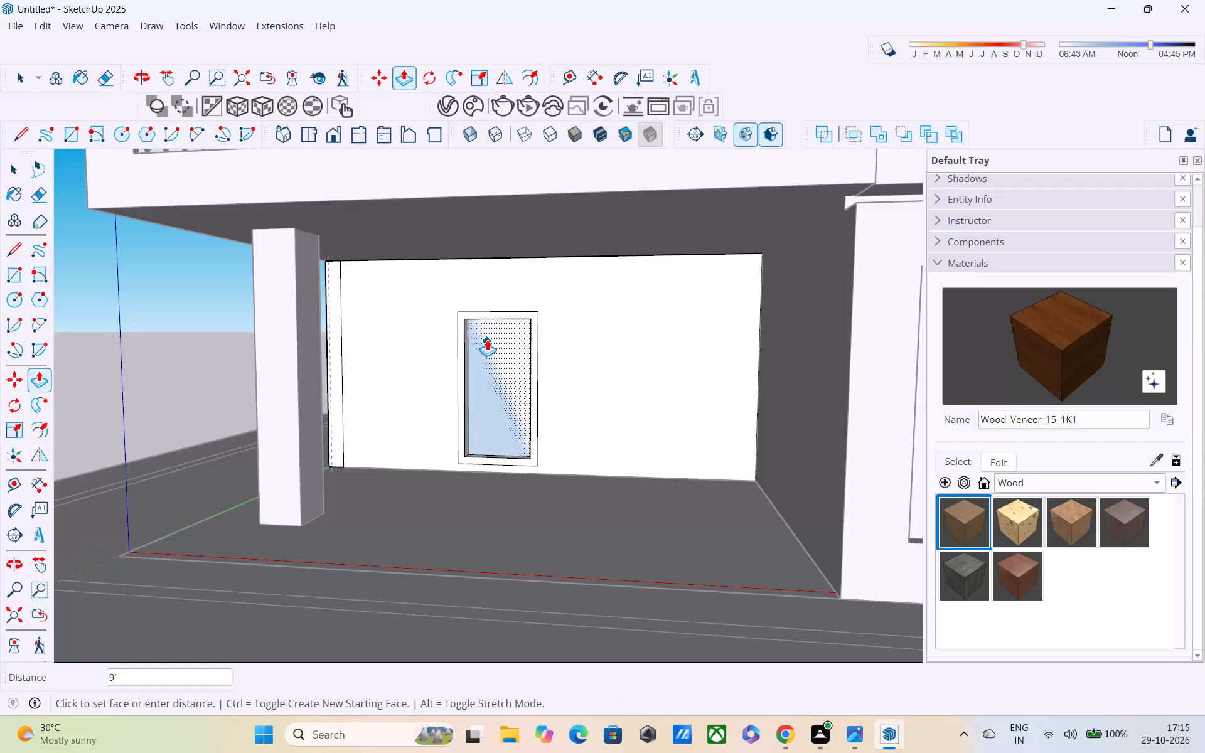
click(488, 338)
Paint the front face of the door frame with the Wood_Planks_01_1K material.
scroll(506, 387, up, 1)
middle_drag(501, 348, 498, 325)
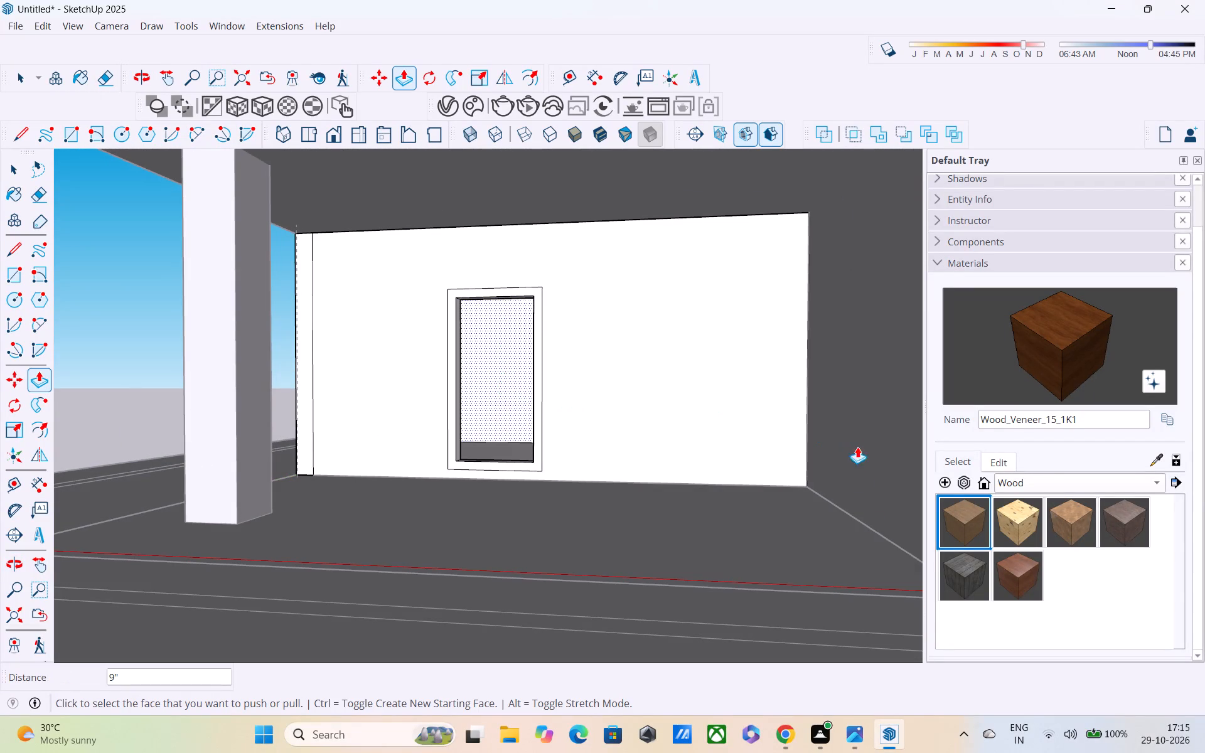
click(963, 559)
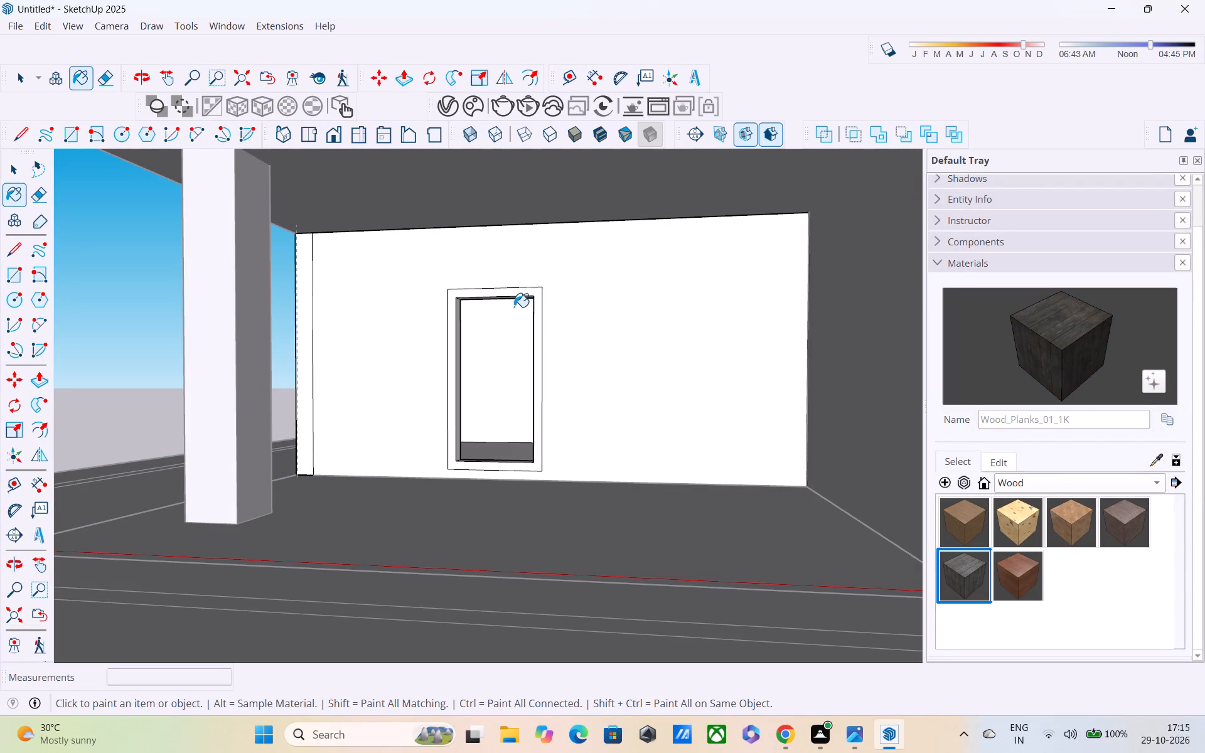
click(515, 296)
Draw a door panel rectangle about 3' 1" by 6' 6" across the opening, between opposite corners at the frame's back edge.
middle_drag(569, 383, 562, 382)
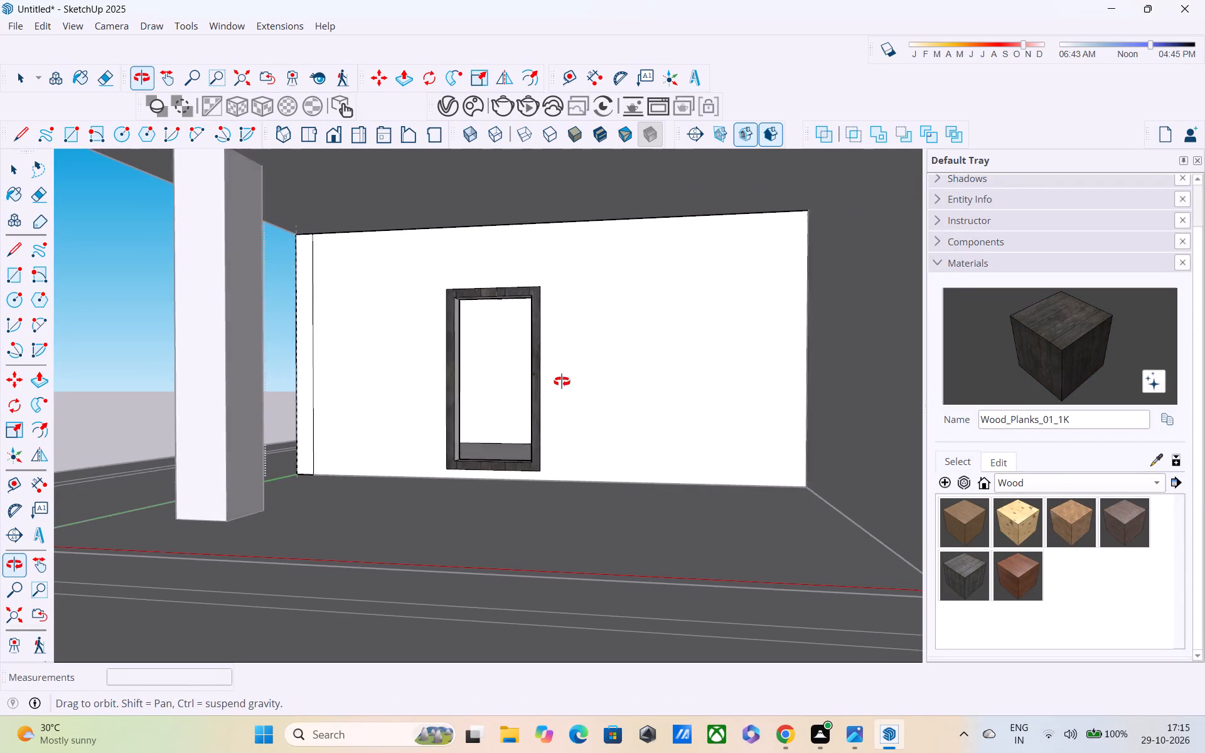
middle_drag(562, 382, 456, 520)
middle_drag(474, 469, 522, 285)
shift+middle_drag(531, 341, 555, 154)
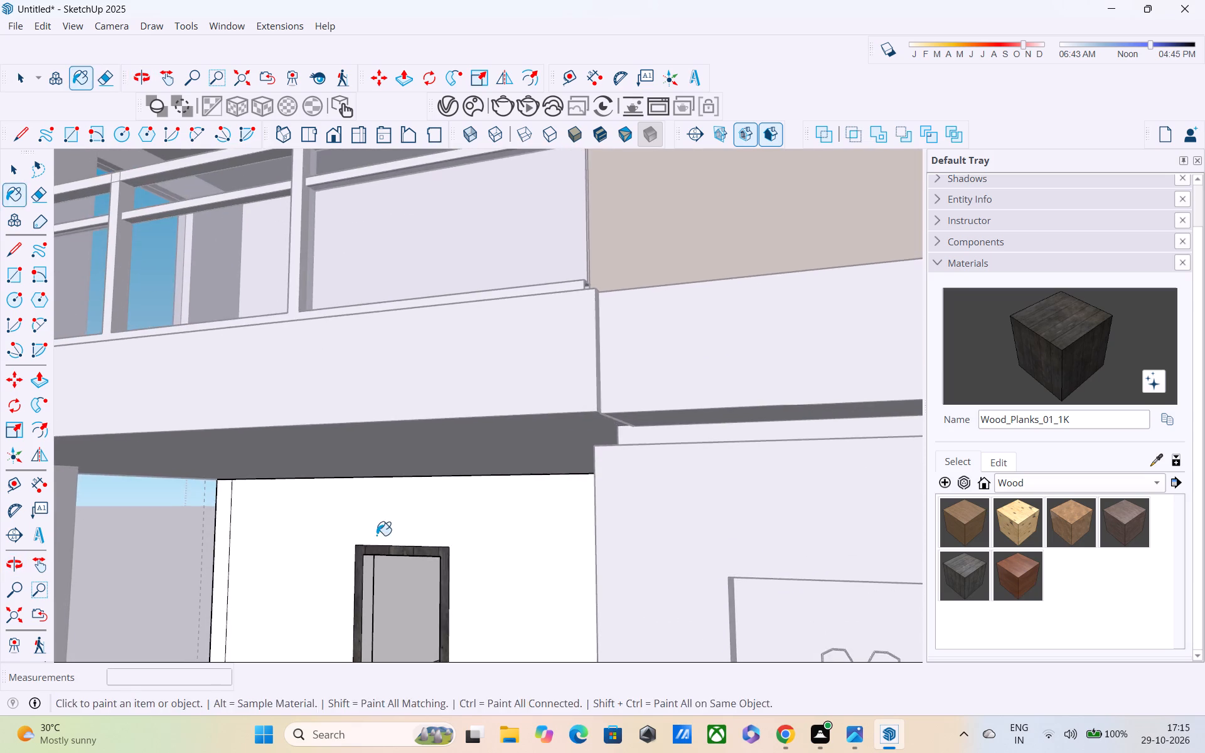
middle_drag(377, 535, 507, 449)
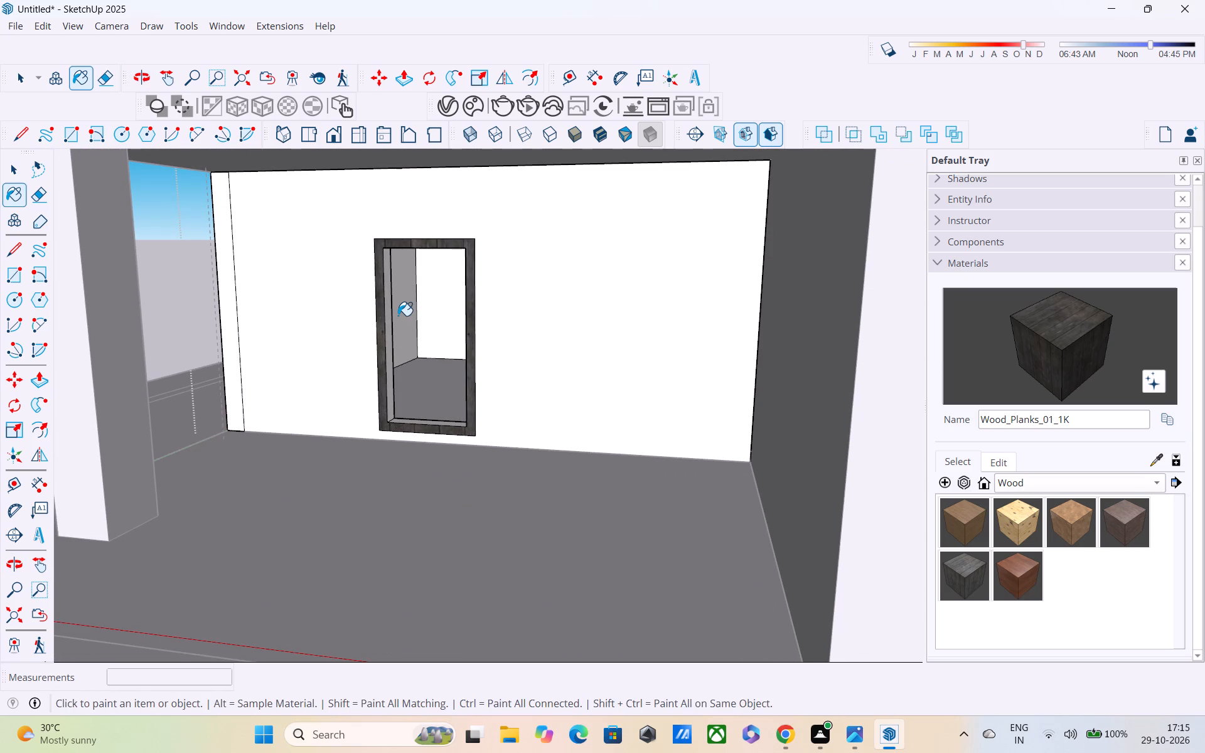
key(r)
scroll(395, 301, up, 4)
middle_drag(378, 237, 345, 141)
scroll(363, 193, up, 3)
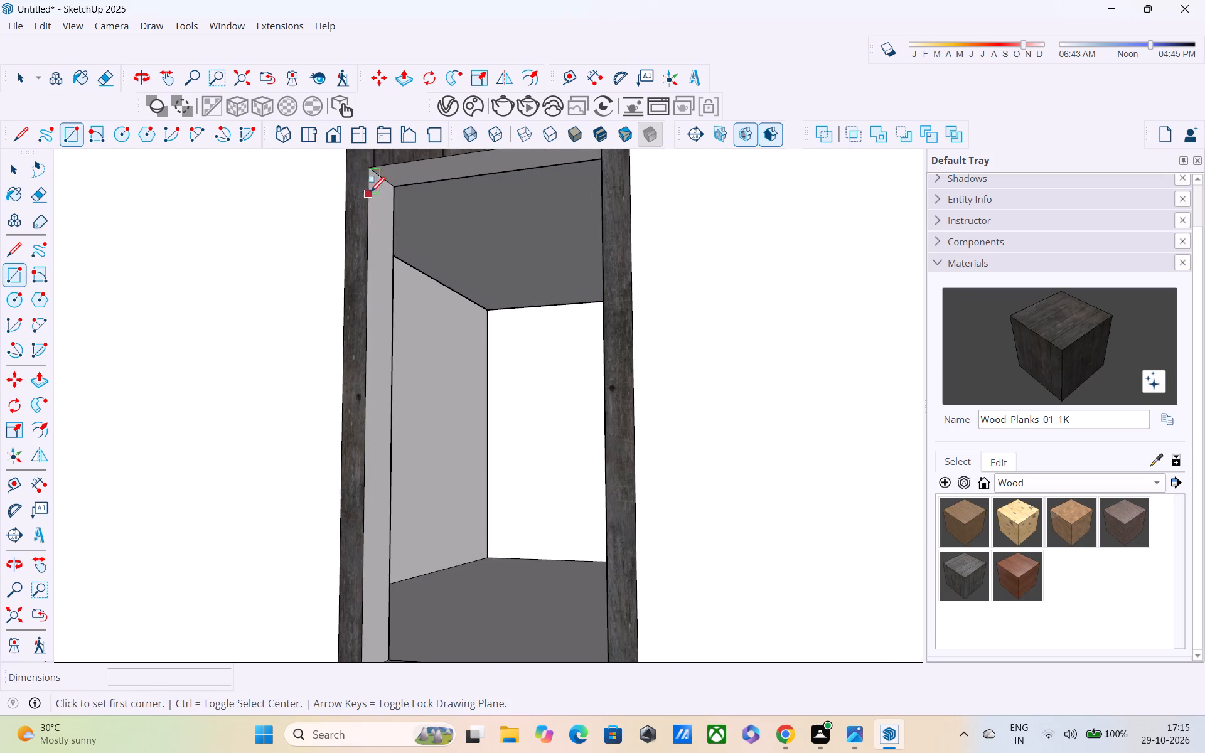
click(385, 180)
shift+middle_drag(414, 327, 362, 167)
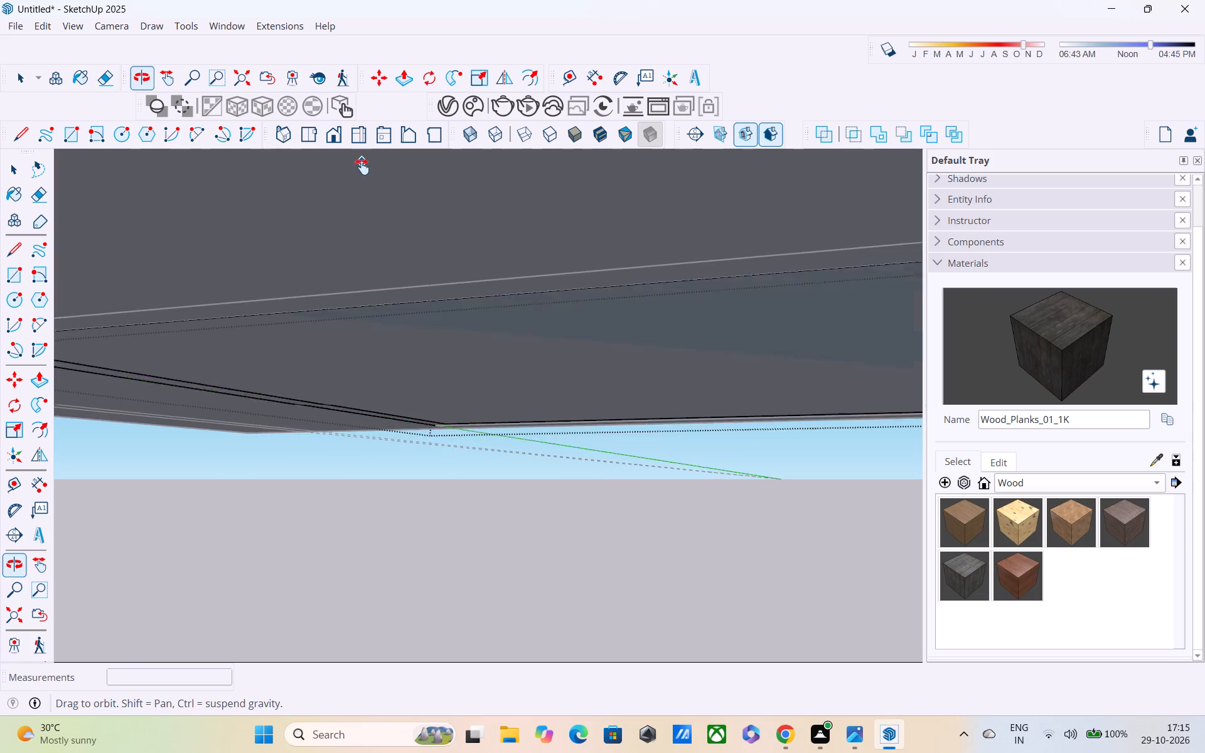
shift+middle_drag(362, 167, 382, 287)
shift+middle_drag(392, 443, 385, 441)
scroll(385, 441, up, 1)
middle_drag(403, 484, 395, 449)
middle_drag(504, 592, 830, 603)
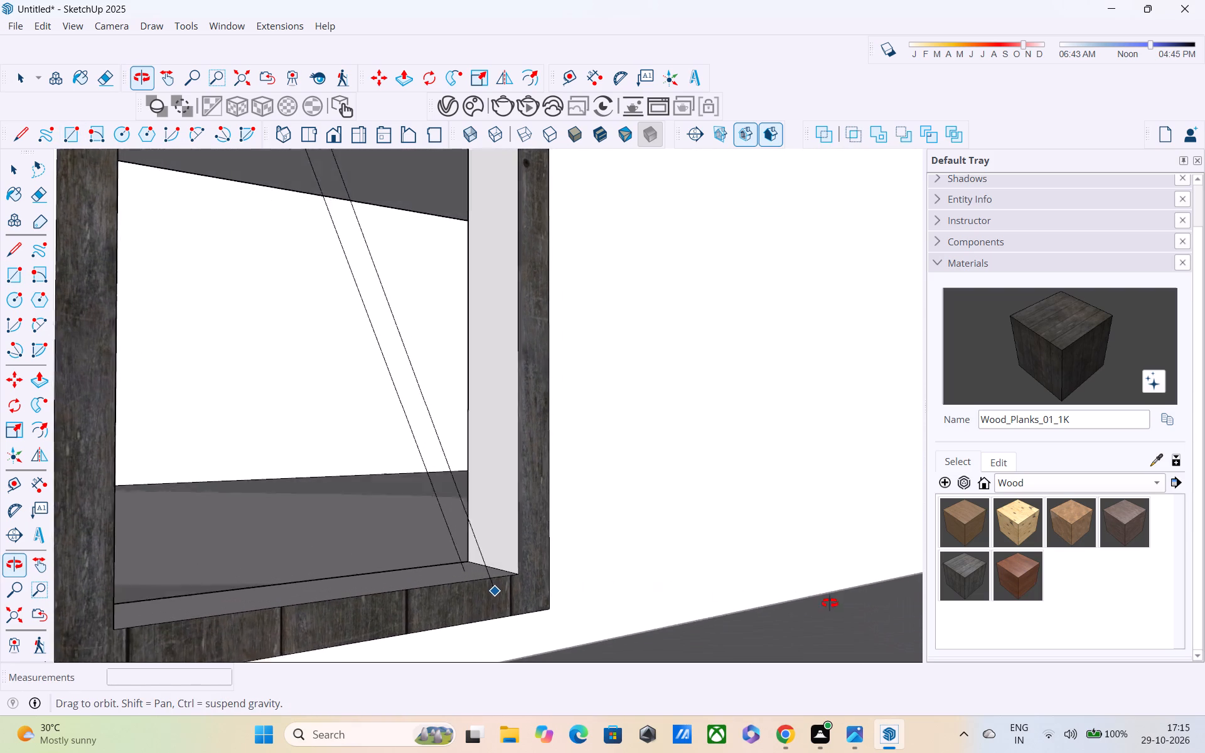
middle_drag(830, 603, 854, 606)
click(485, 570)
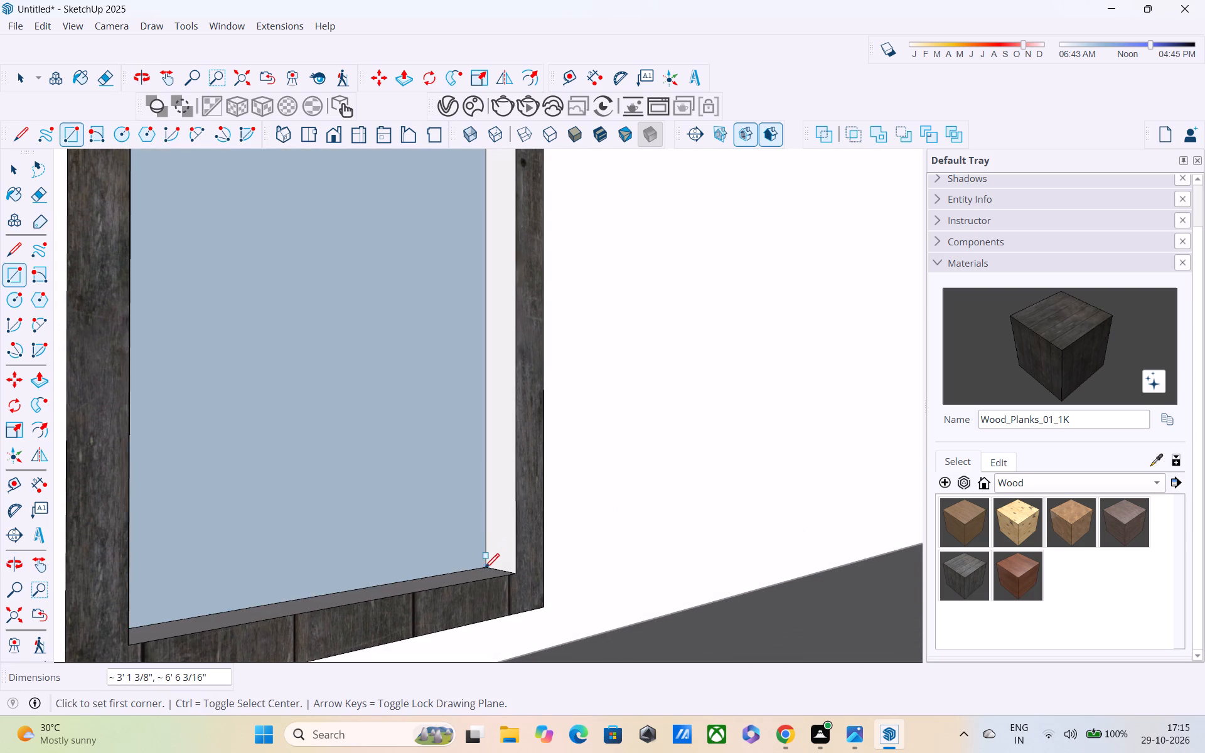
scroll(485, 570, down, 6)
Paint the door panel with the Wood_Veneer_15_1K material.
click(1031, 568)
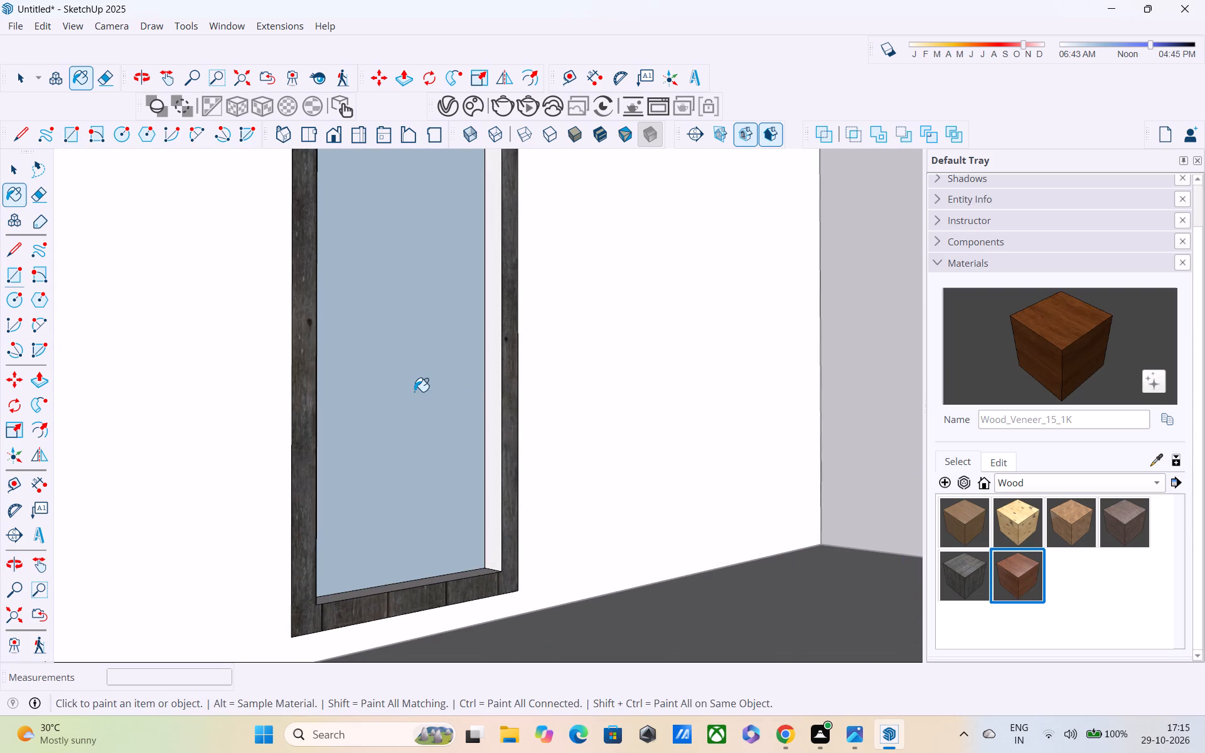
click(414, 392)
scroll(414, 395, down, 4)
middle_drag(409, 395, 239, 428)
scroll(239, 428, up, 1)
scroll(236, 381, down, 13)
scroll(240, 363, up, 1)
key(space)
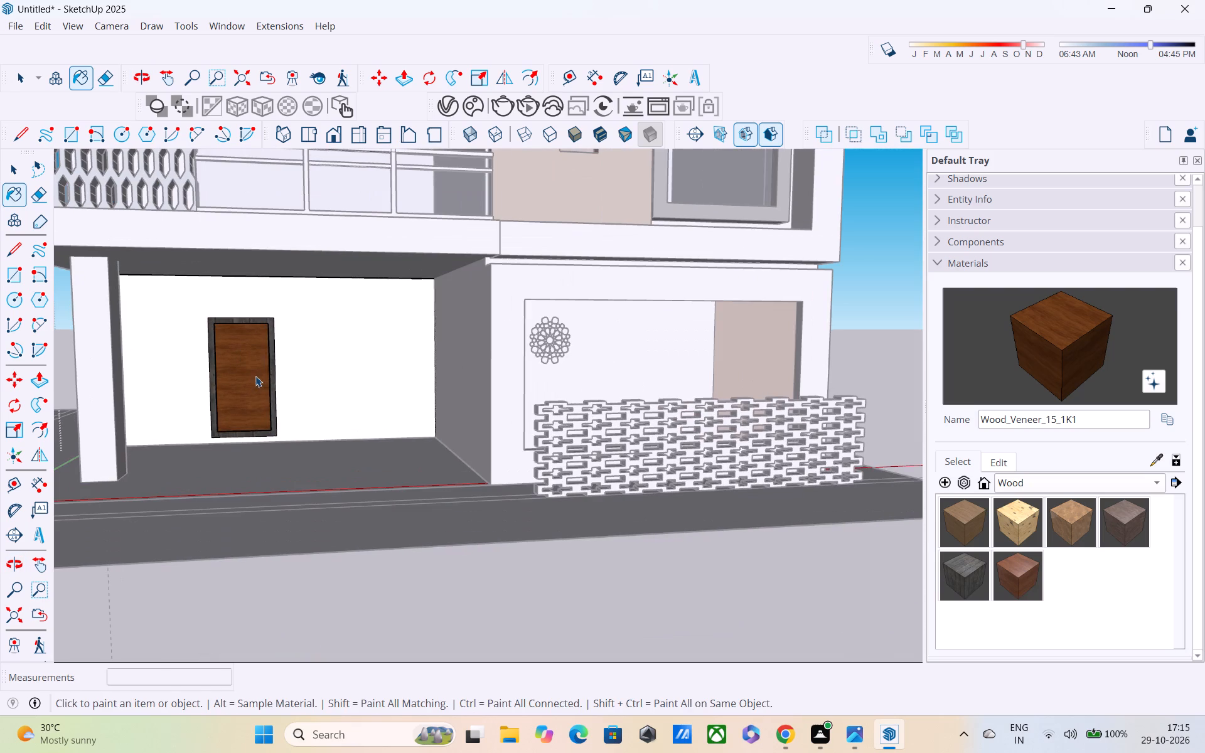
Examine the front facade above the new door, including the balconies, the patterned screen and the tall window.
scroll(296, 137, down, 1)
shift+middle_drag(301, 164, 321, 410)
middle_drag(304, 338, 274, 425)
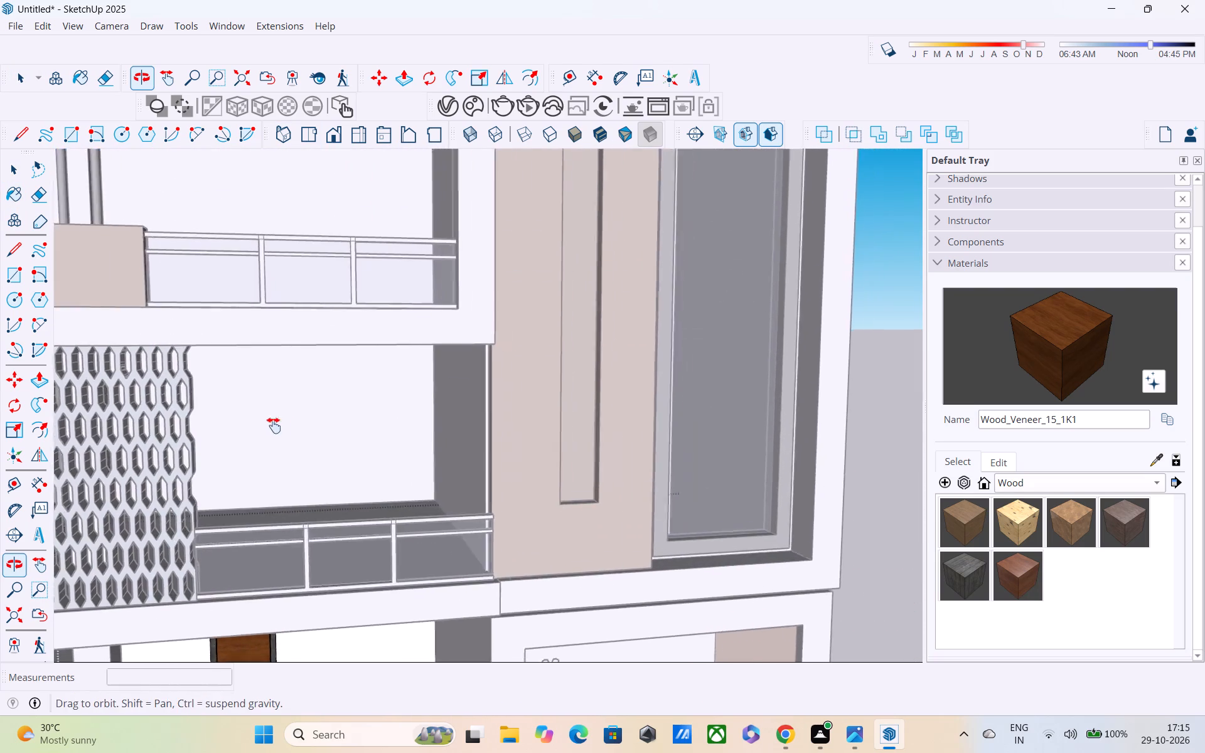
middle_drag(274, 425, 212, 394)
shift+middle_drag(211, 392, 335, 343)
scroll(358, 353, down, 3)
shift+middle_drag(358, 353, 352, 371)
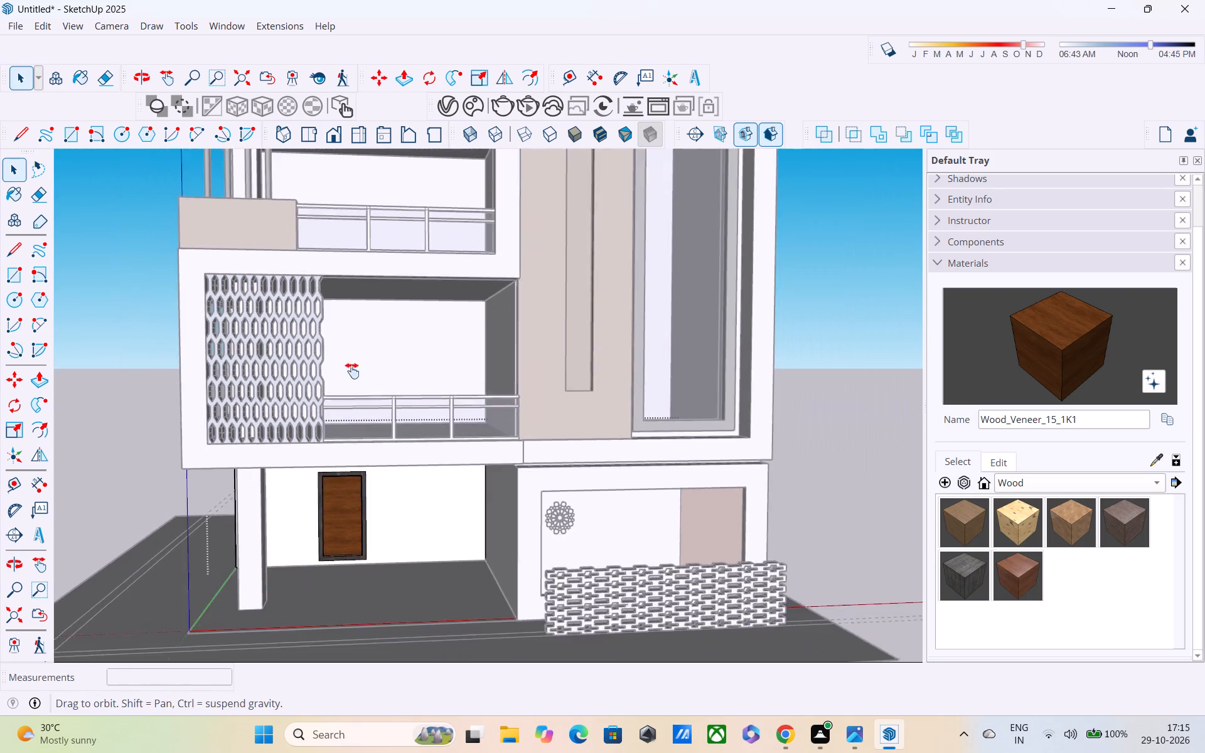
shift+middle_drag(352, 371, 256, 466)
middle_drag(227, 433, 192, 431)
scroll(192, 431, up, 1)
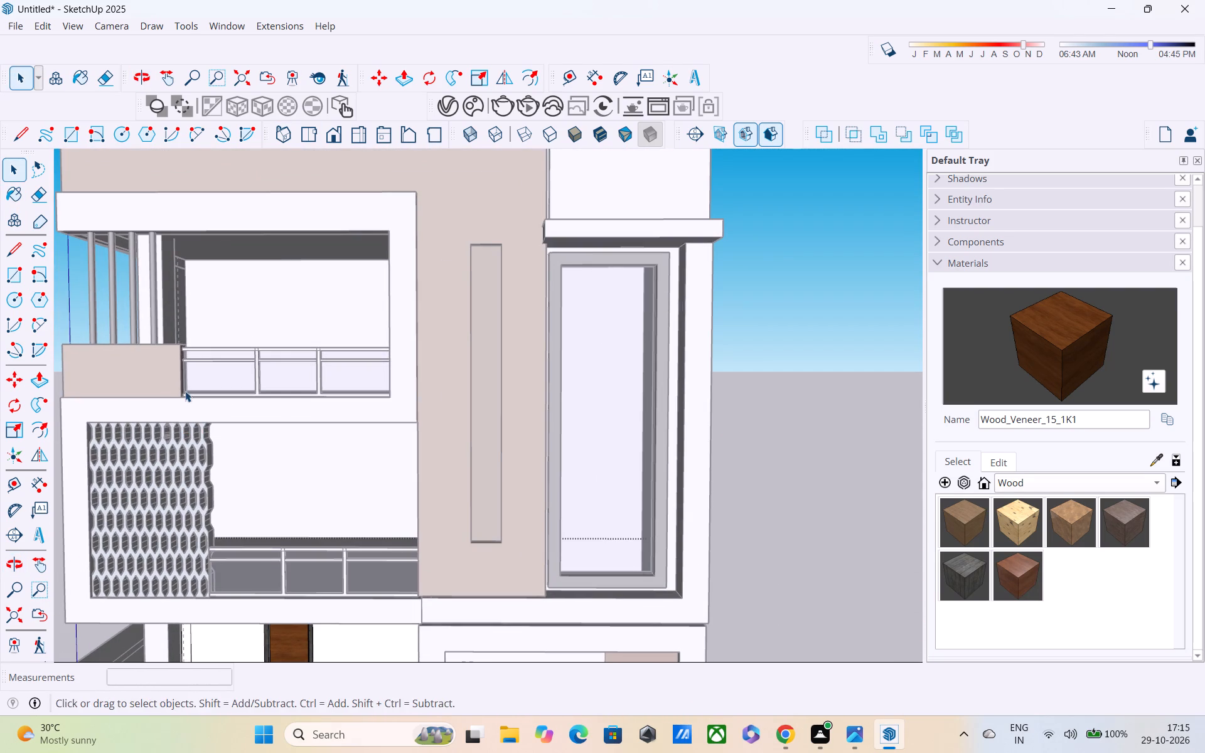
Draw a door rectangle about 3' 6" by 7' on the back wall of the middle-floor balcony, beside the patterned screen.
key(r)
shift+middle_drag(296, 489, 306, 415)
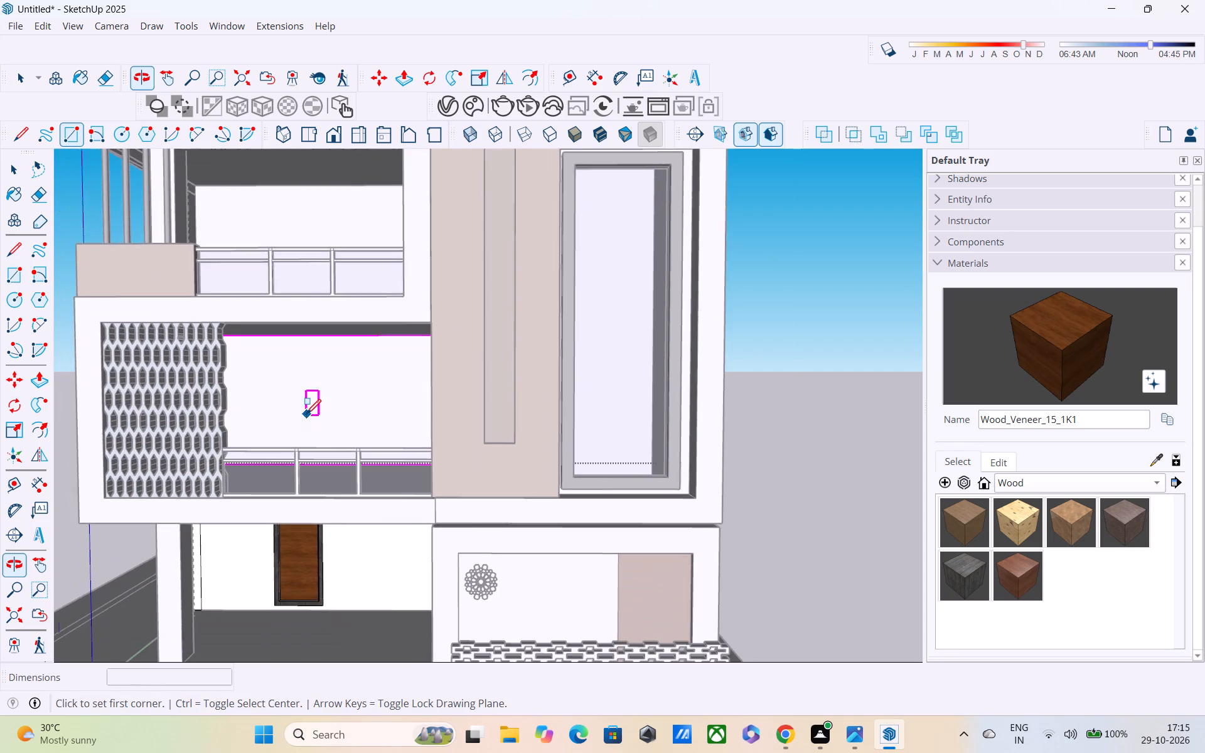
scroll(306, 415, up, 8)
middle_drag(281, 452, 281, 494)
scroll(281, 484, up, 3)
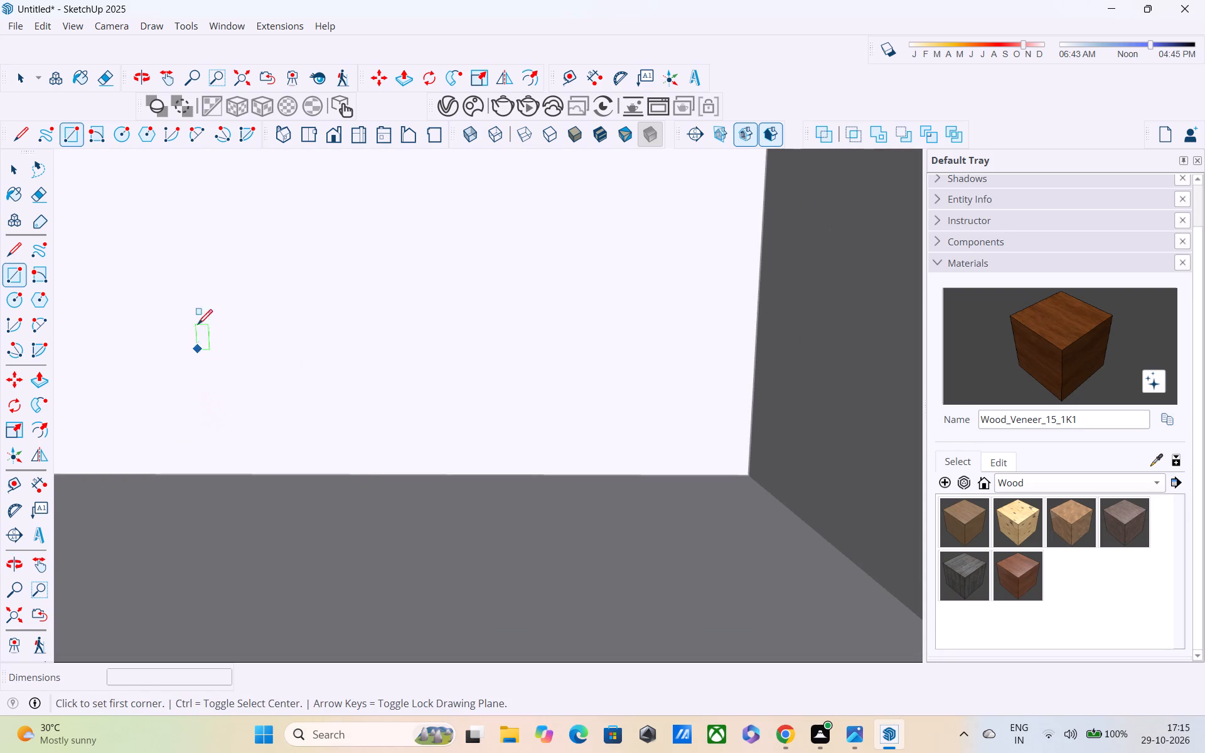
scroll(198, 293, down, 1)
shift+middle_drag(198, 292, 369, 294)
scroll(375, 301, down, 3)
middle_drag(375, 301, 360, 292)
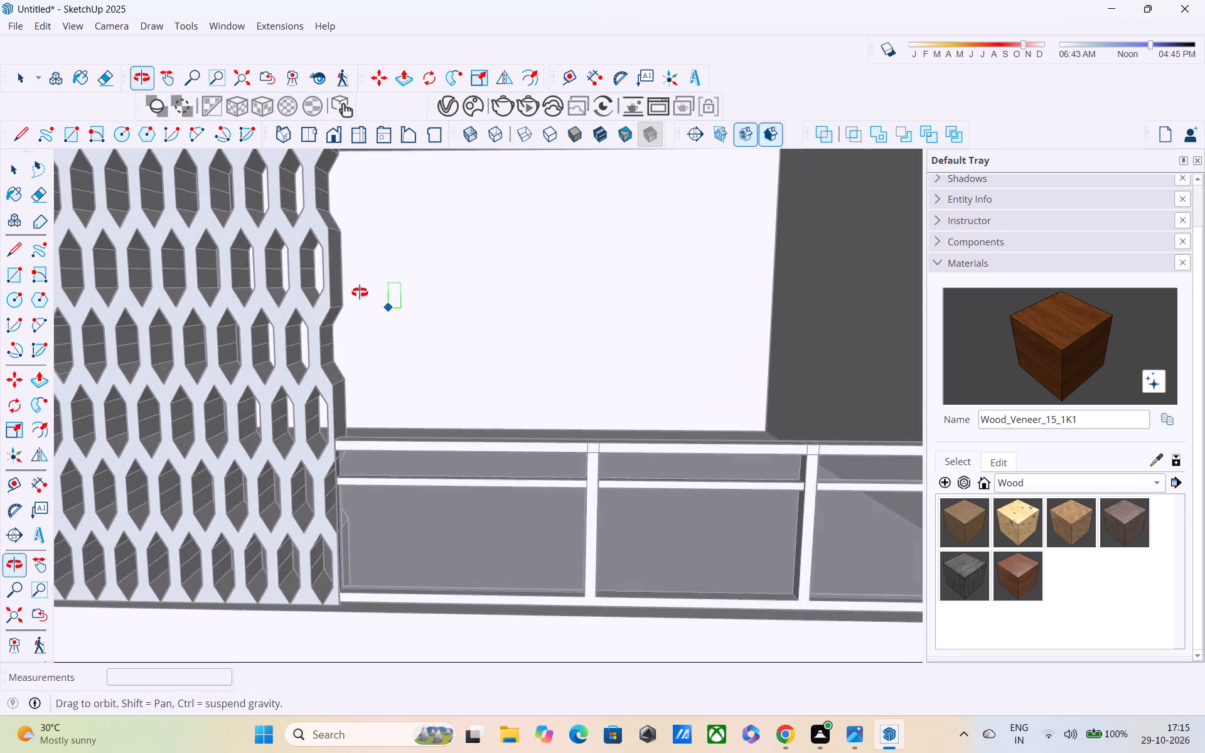
middle_drag(360, 292, 338, 276)
middle_drag(383, 289, 323, 327)
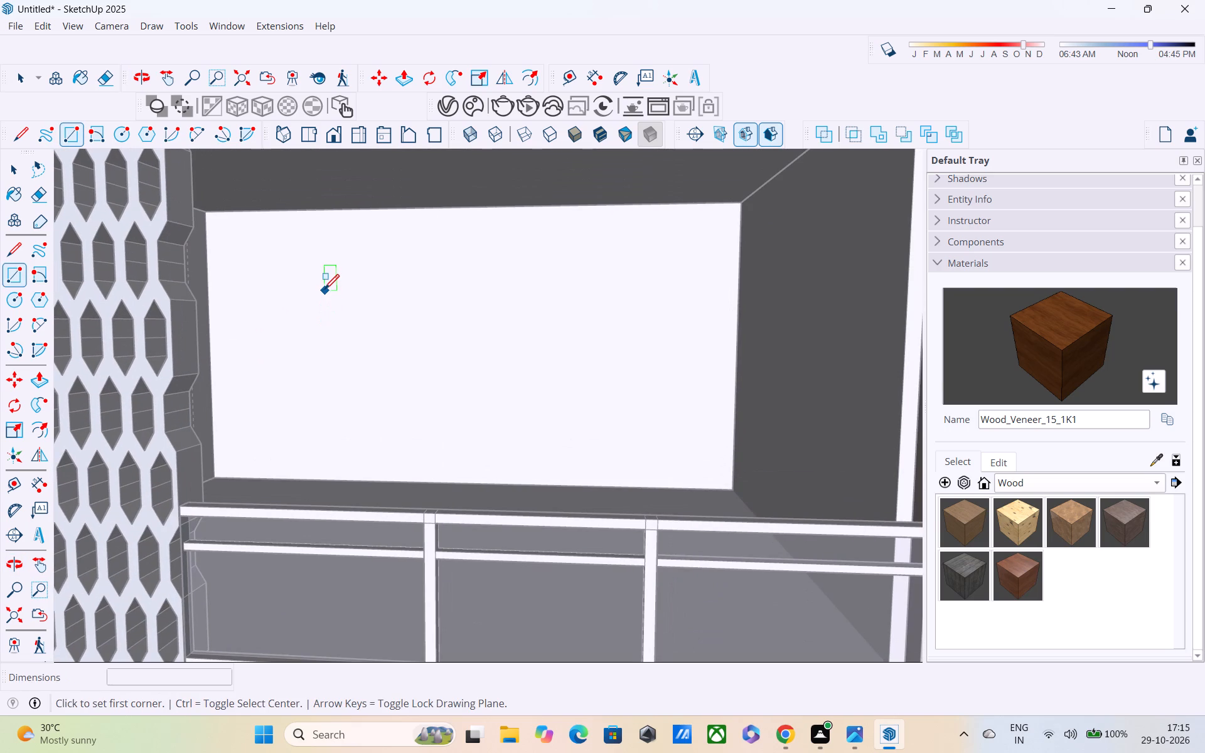
key(space)
double_click(324, 292)
key(r)
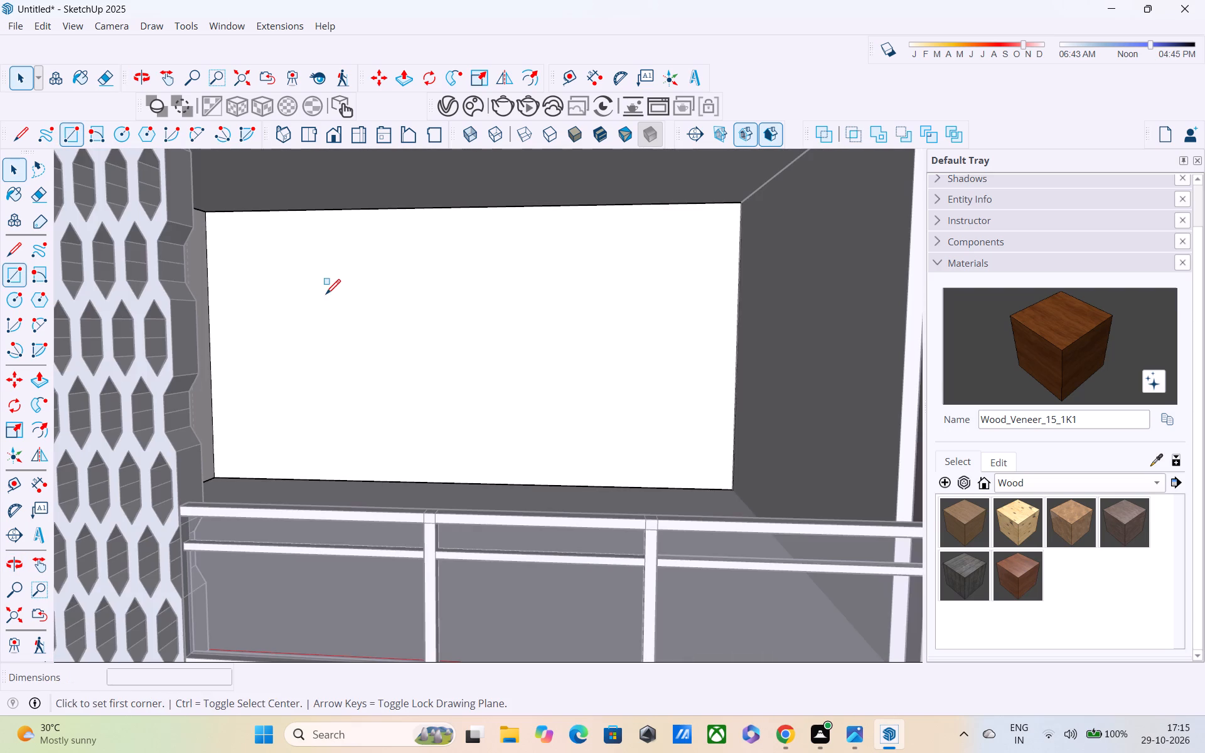
click(318, 282)
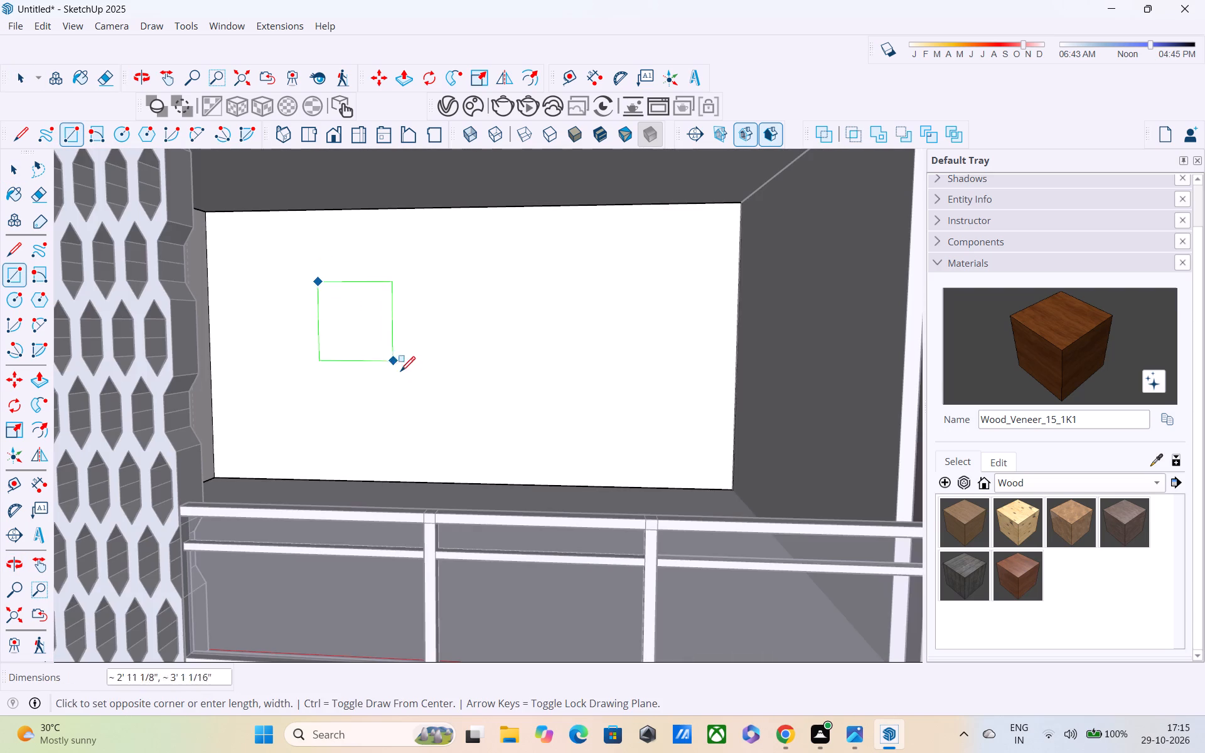
click(414, 474)
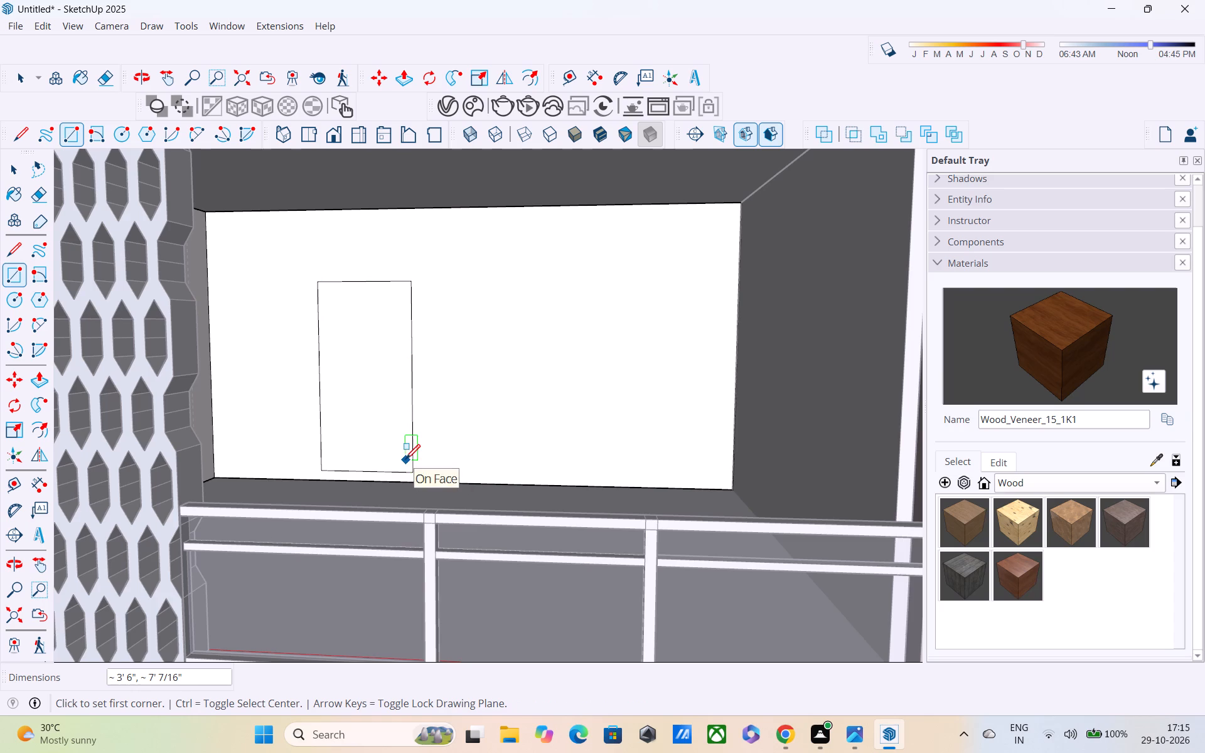
Offset the door rectangle's outline 4" inward to form the door frame.
key(p)
key(space)
key(f)
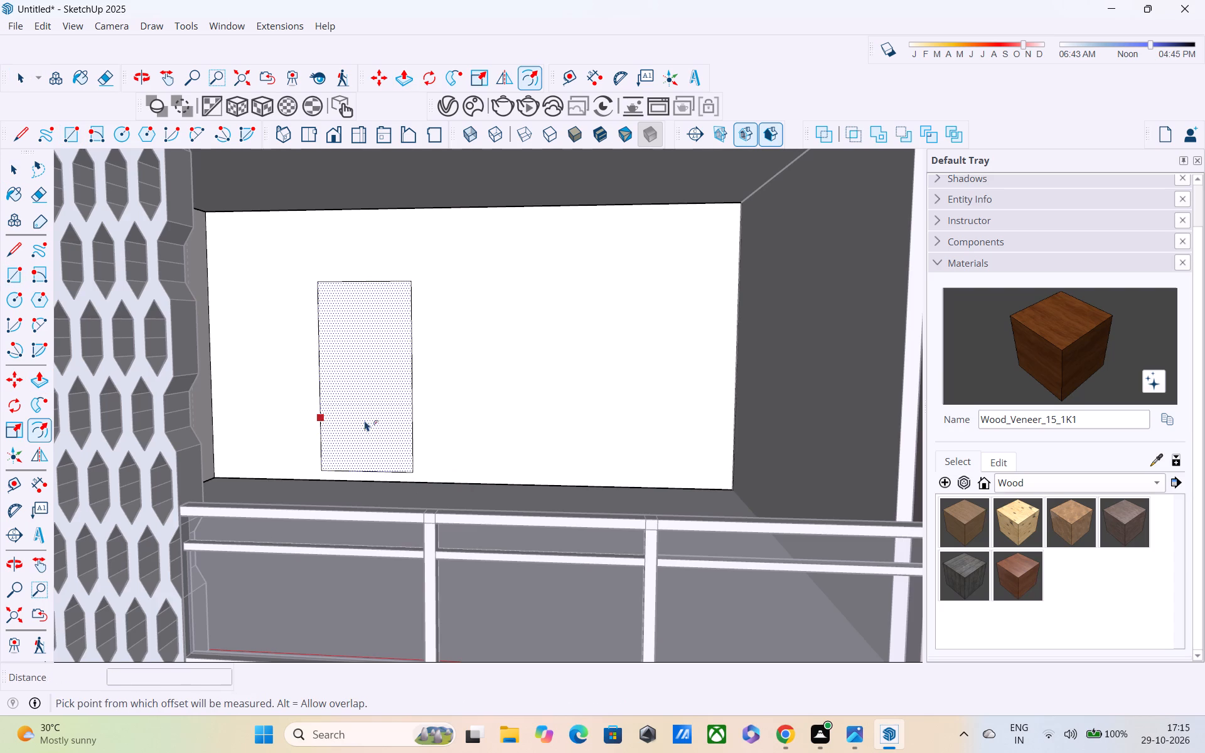
click(361, 415)
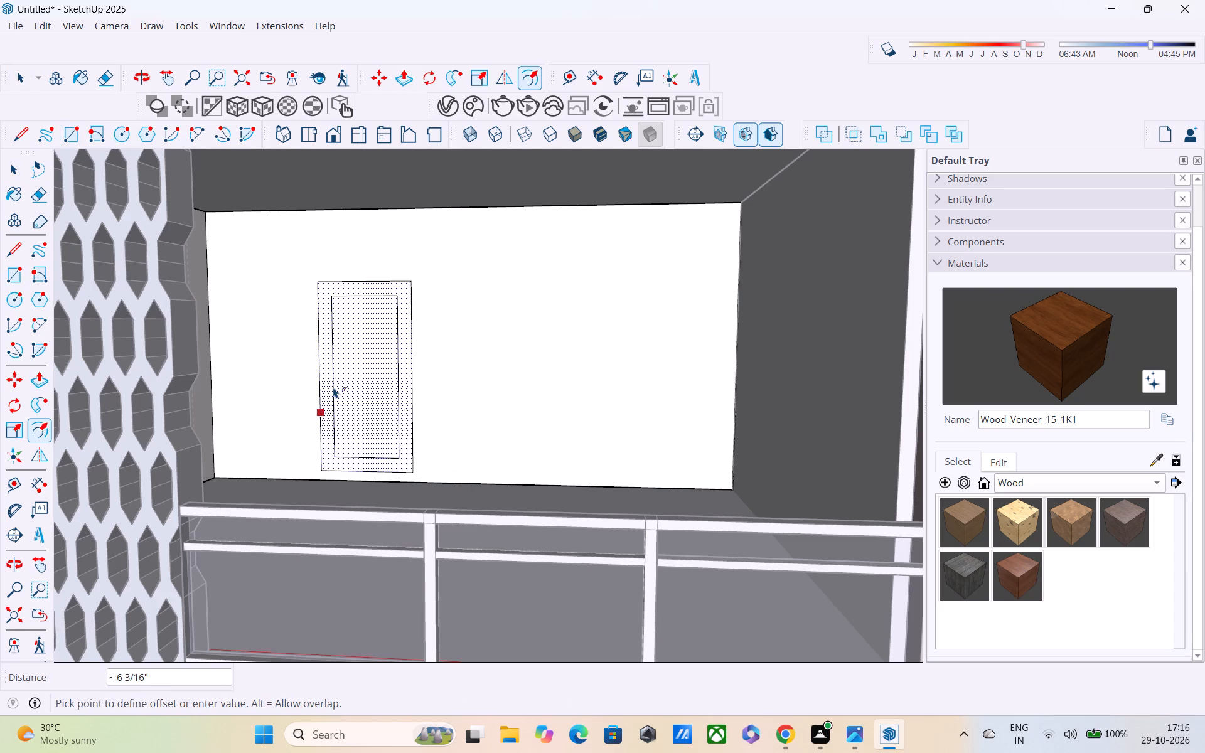
text(4")
key(Return)
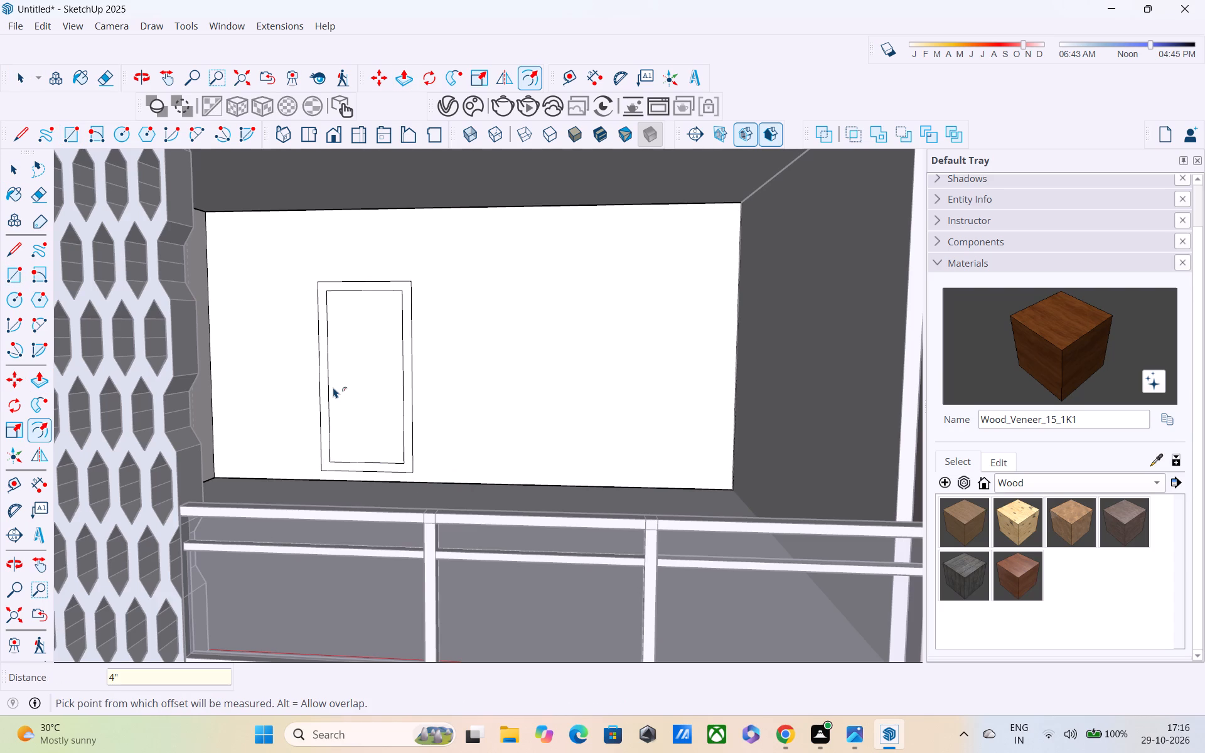
Push the face inside the door frame 9" through the wall to cut the door opening.
key(p)
click(368, 379)
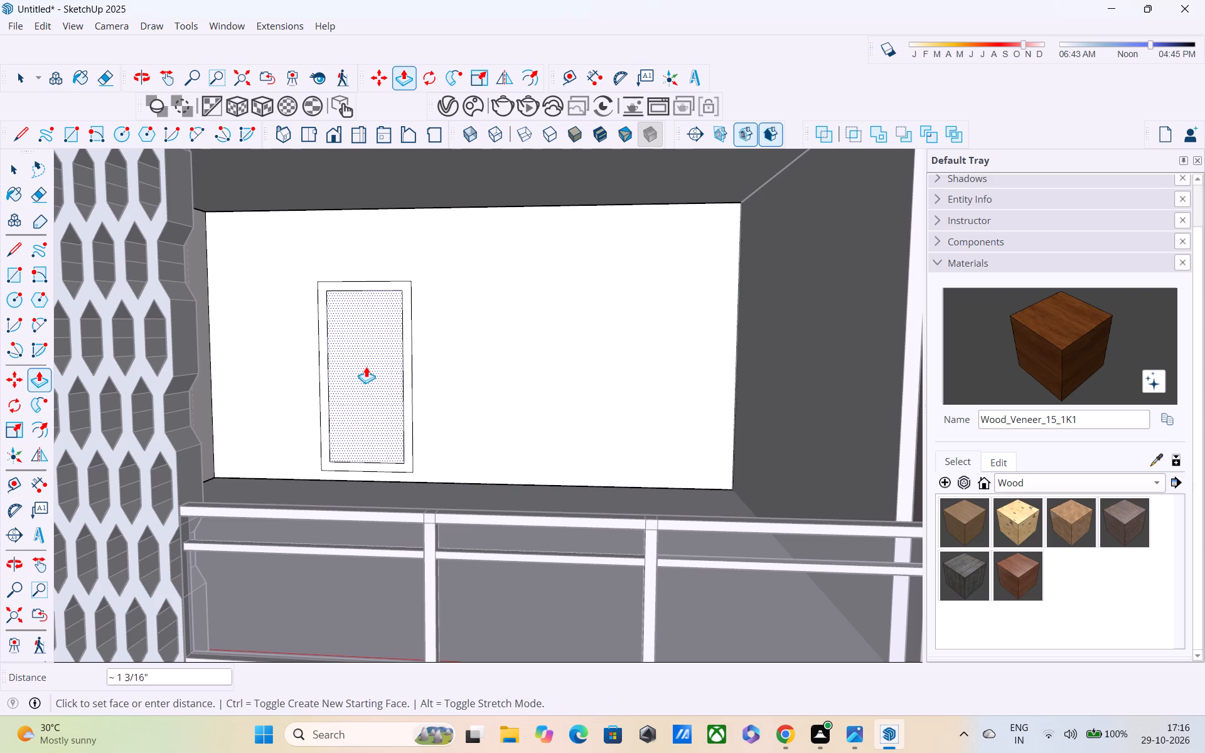
click(377, 321)
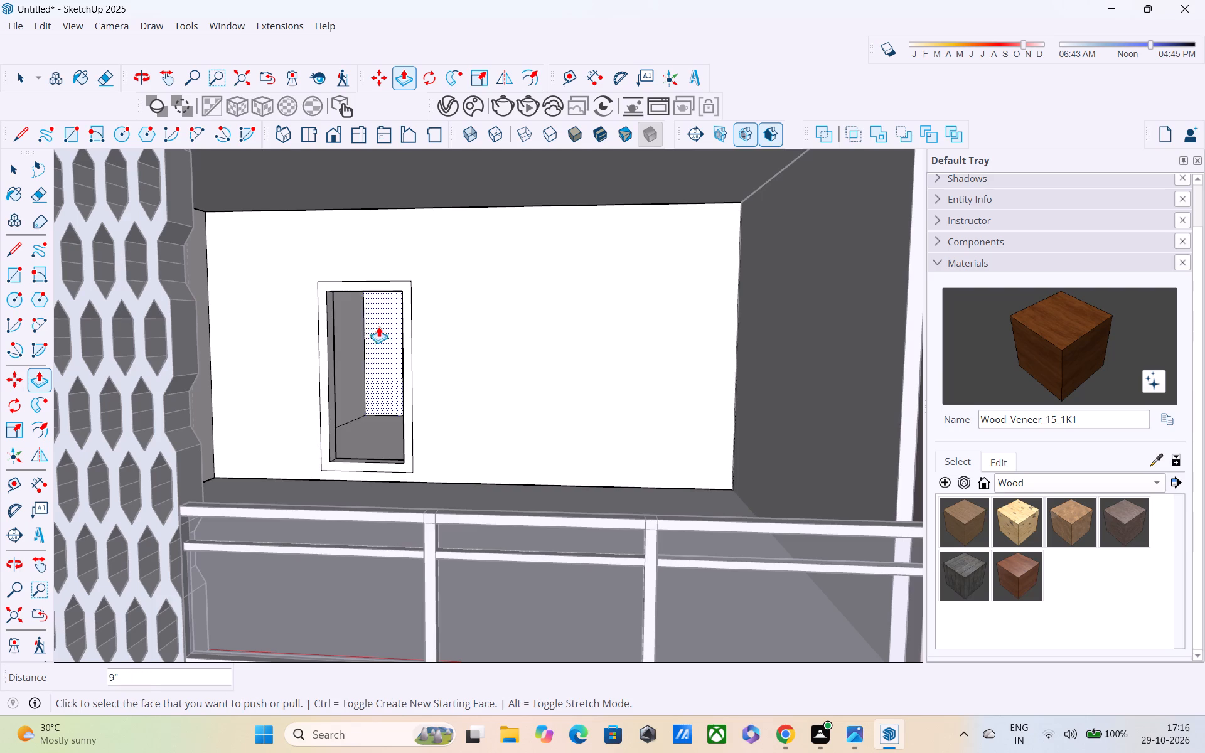
Draw a door panel rectangle about 2' 10" by 6' 4" across the opening, between opposite corner-edge midpoints halfway through the wall's depth.
key(r)
scroll(459, 248, up, 1)
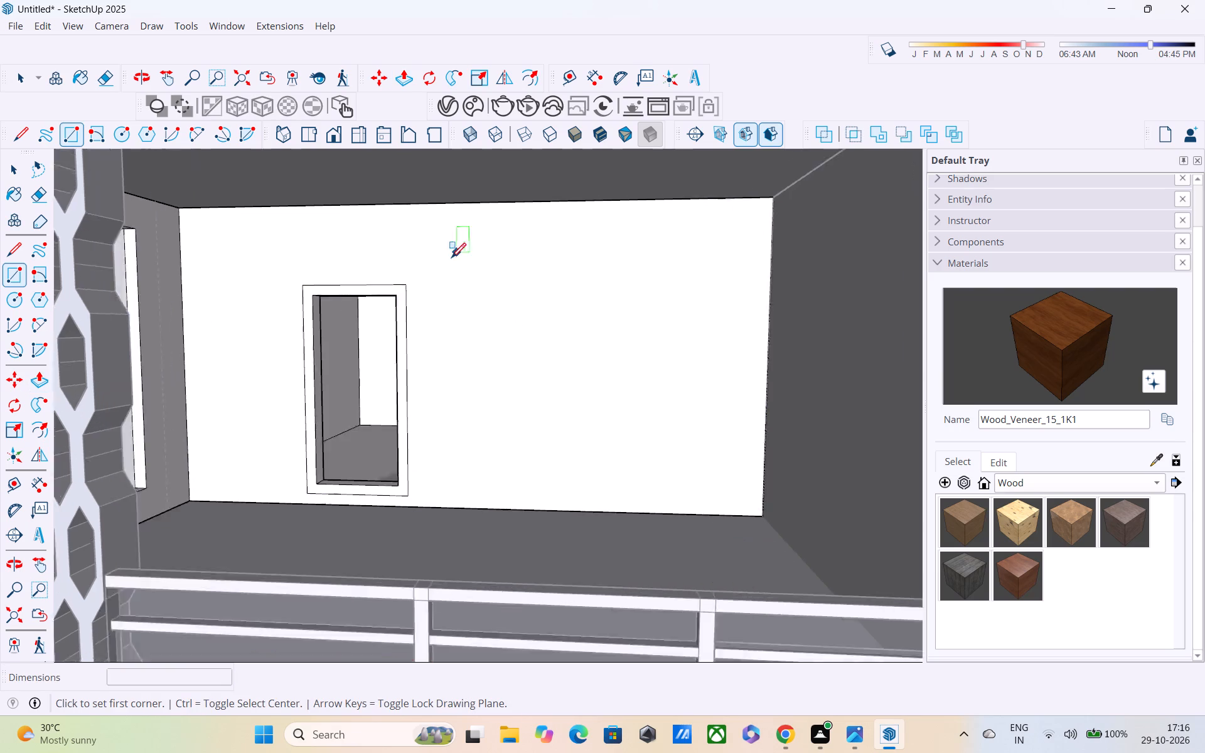
scroll(451, 259, up, 2)
middle_drag(286, 333, 250, 323)
scroll(248, 277, up, 4)
middle_drag(251, 296, 250, 294)
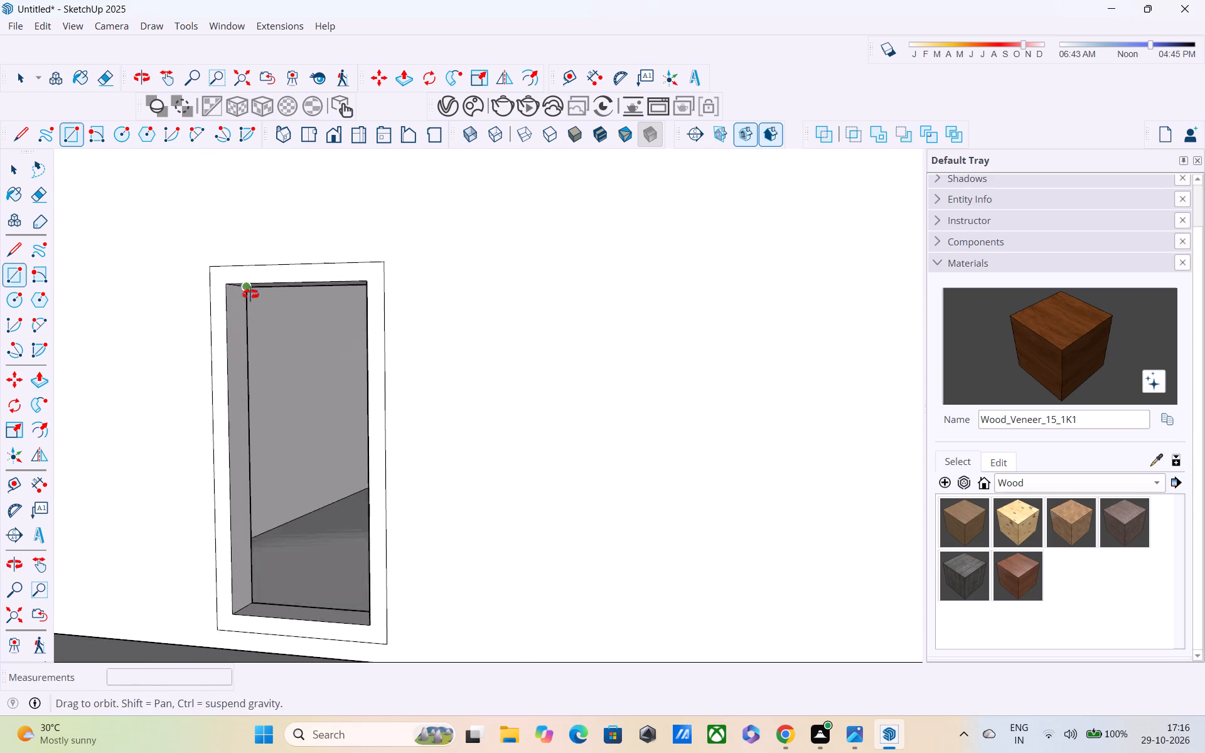
middle_drag(250, 294, 242, 290)
scroll(230, 282, up, 7)
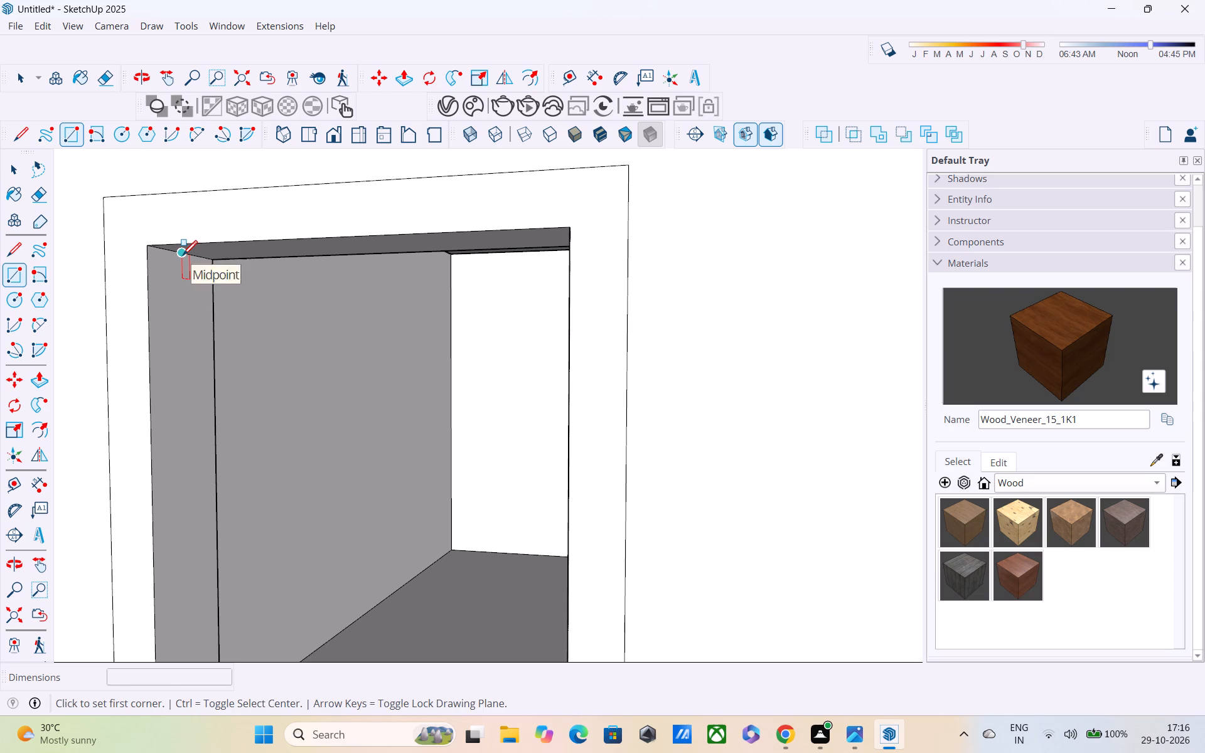
click(183, 257)
scroll(198, 312, down, 1)
shift+middle_drag(199, 314, 188, 141)
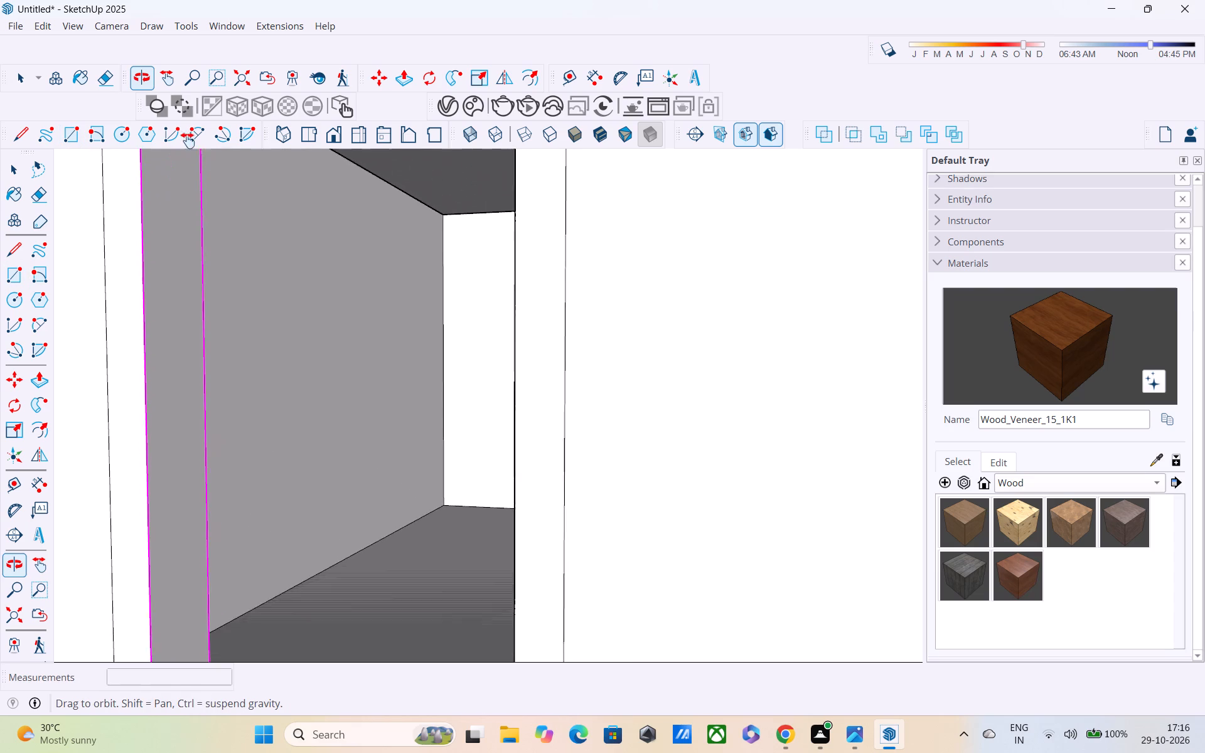
shift+middle_drag(188, 141, 188, 63)
scroll(341, 402, down, 2)
shift+middle_drag(360, 446, 352, 370)
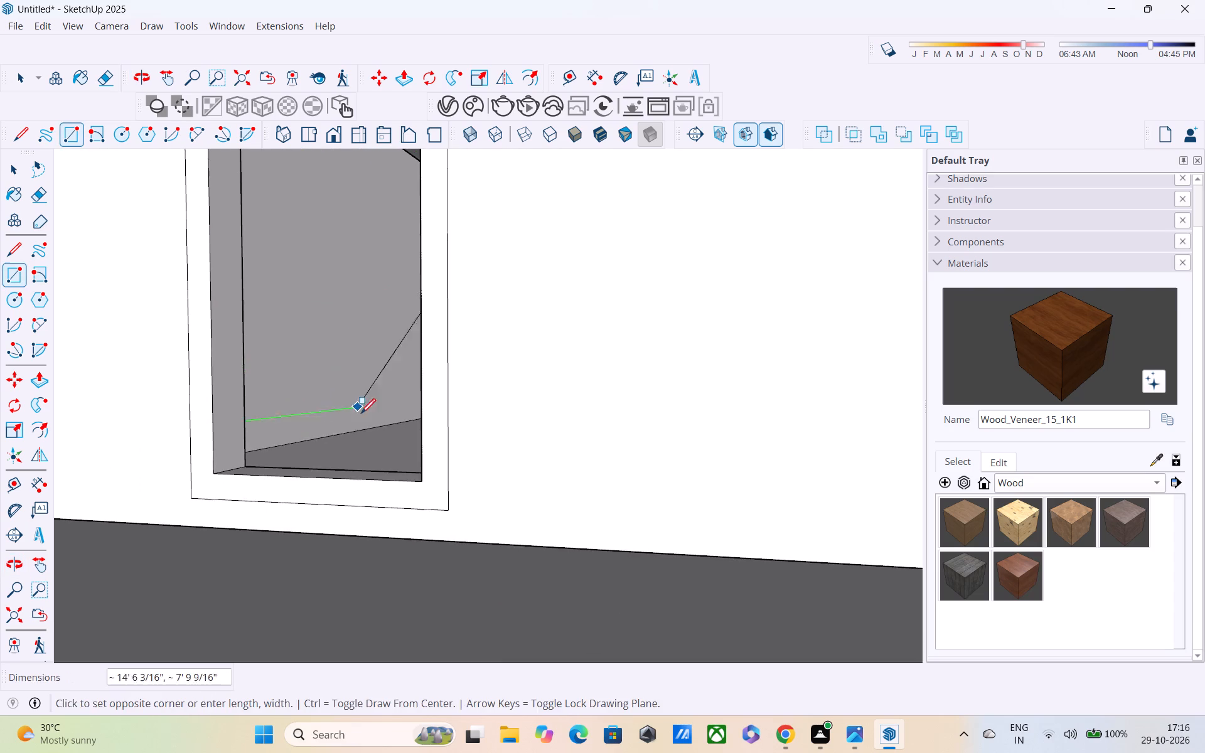
middle_drag(368, 429, 379, 425)
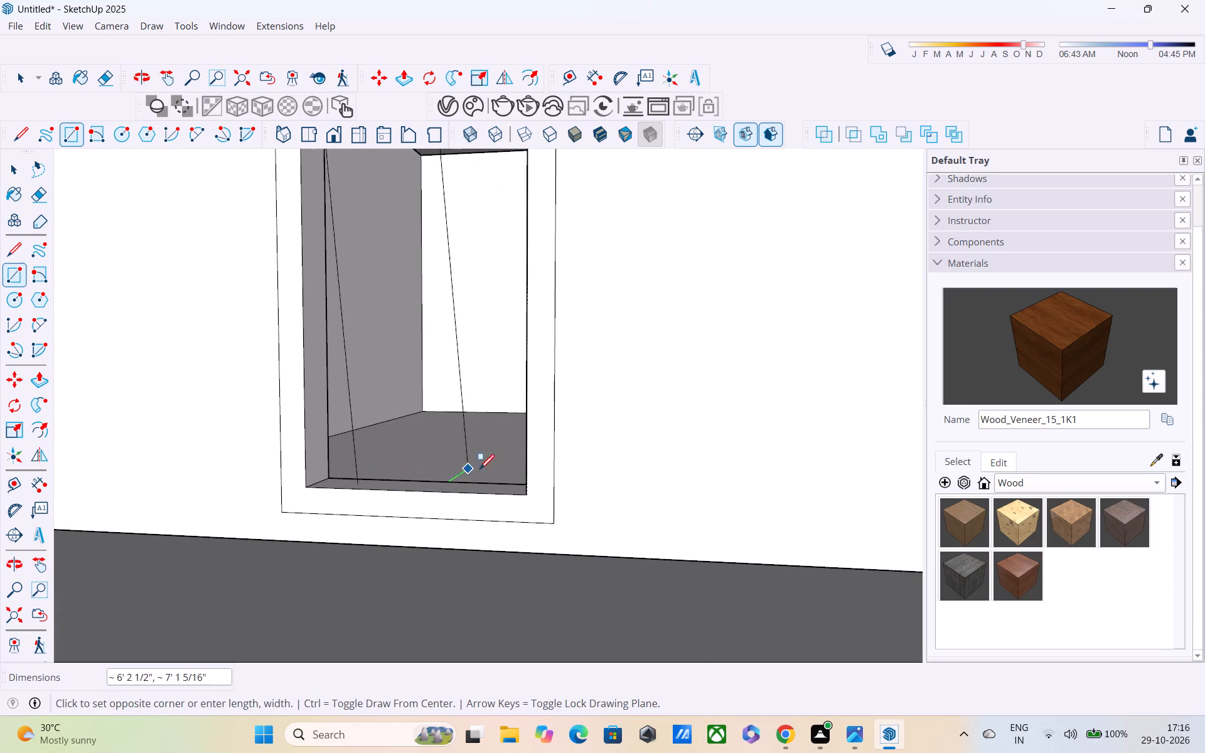
middle_drag(525, 481, 793, 471)
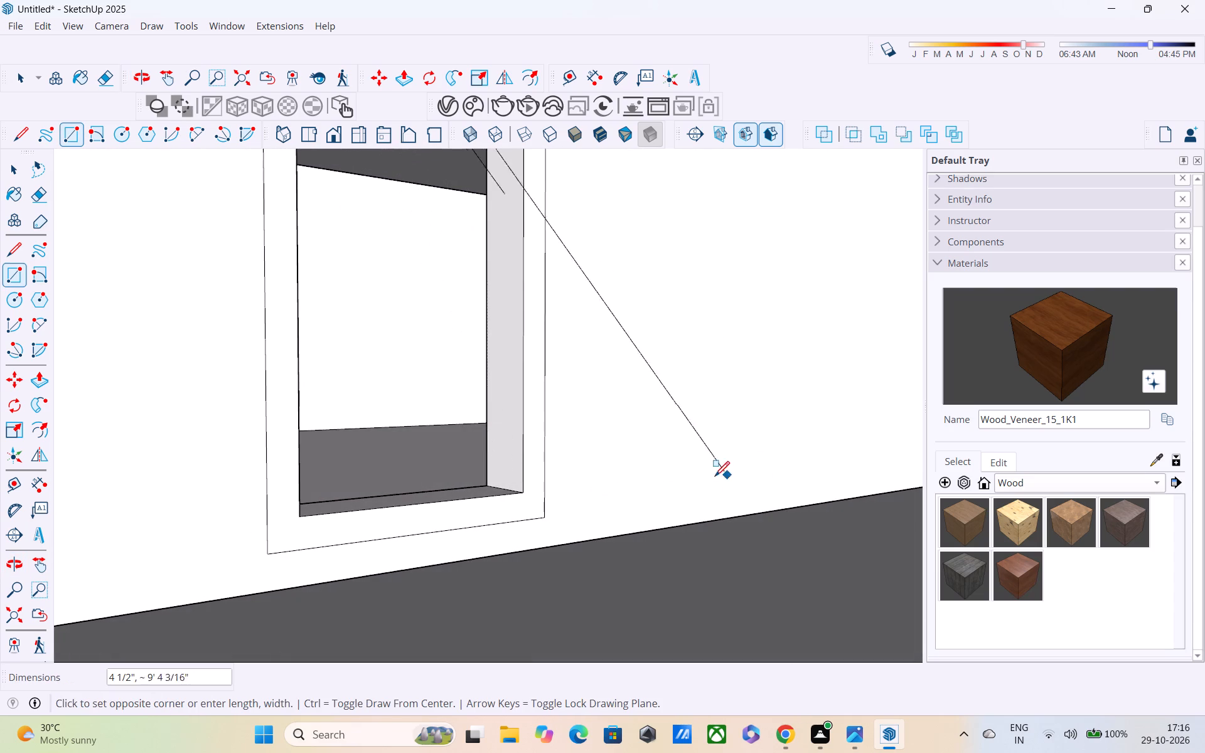
scroll(469, 476, up, 2)
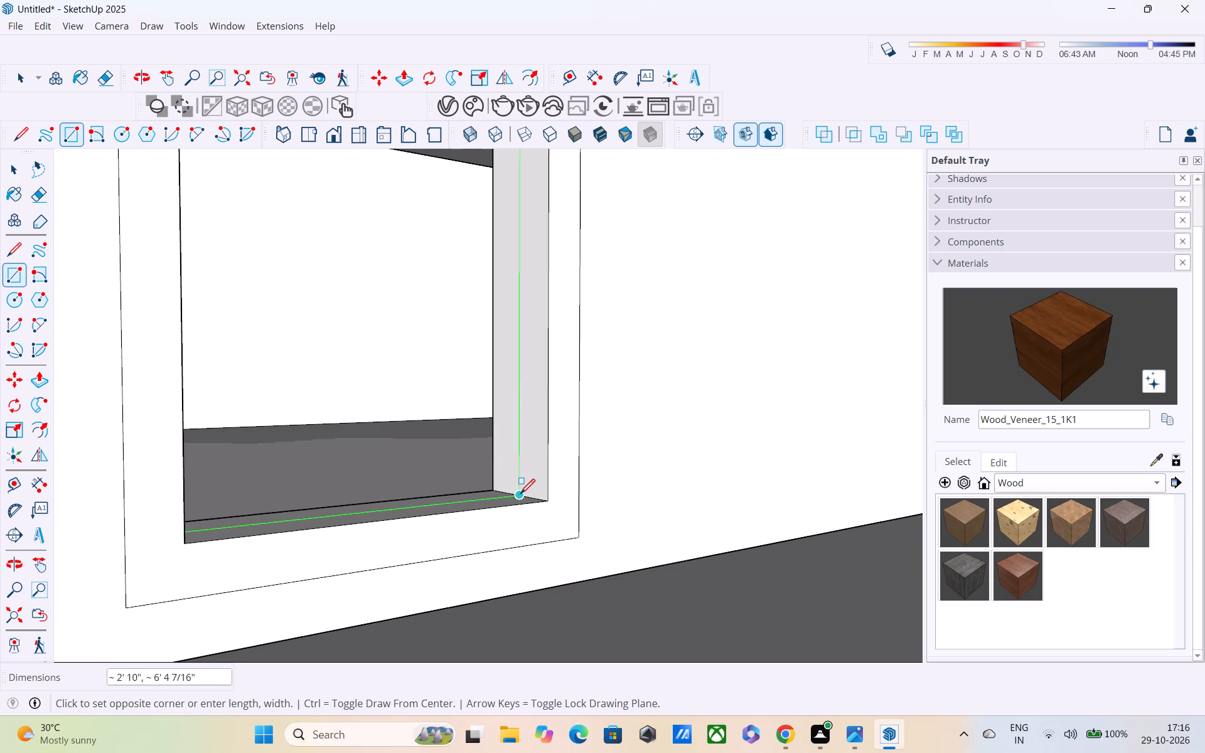
click(520, 495)
Paint the front face of the middle-floor door frame with the Wood_Planks_01_1K material.
scroll(521, 481, down, 2)
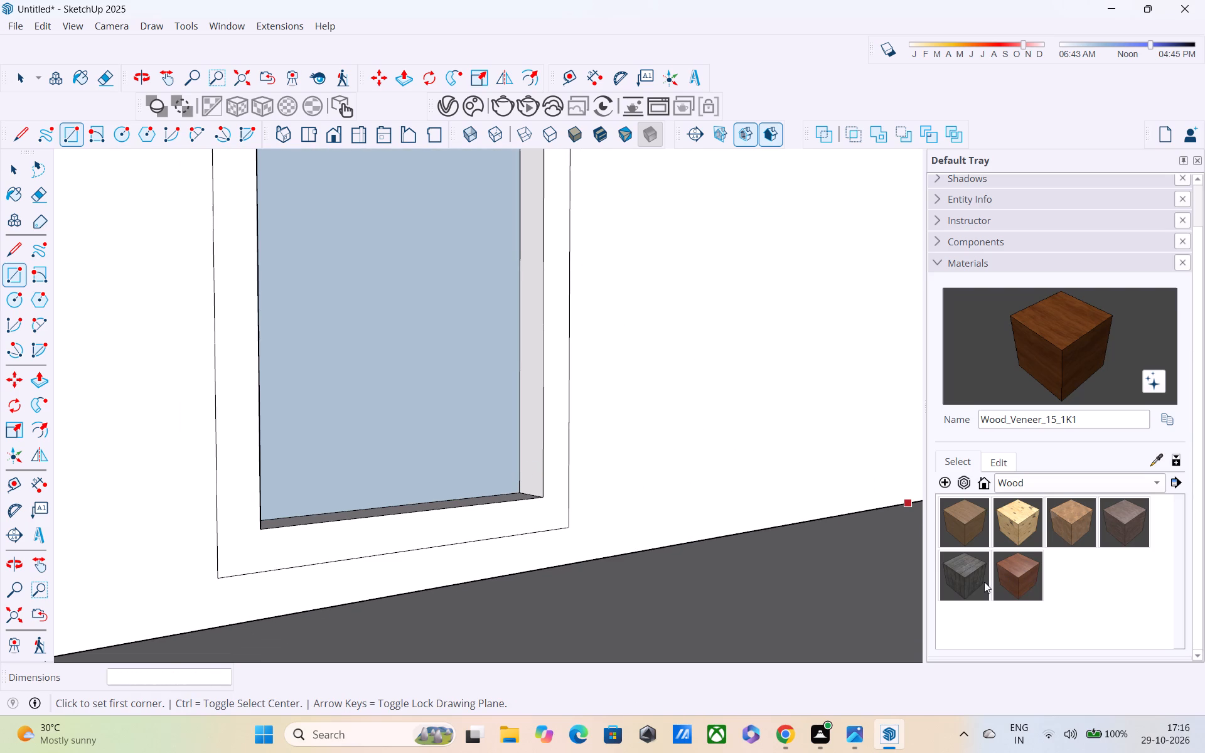
click(980, 580)
scroll(231, 466, down, 1)
click(227, 482)
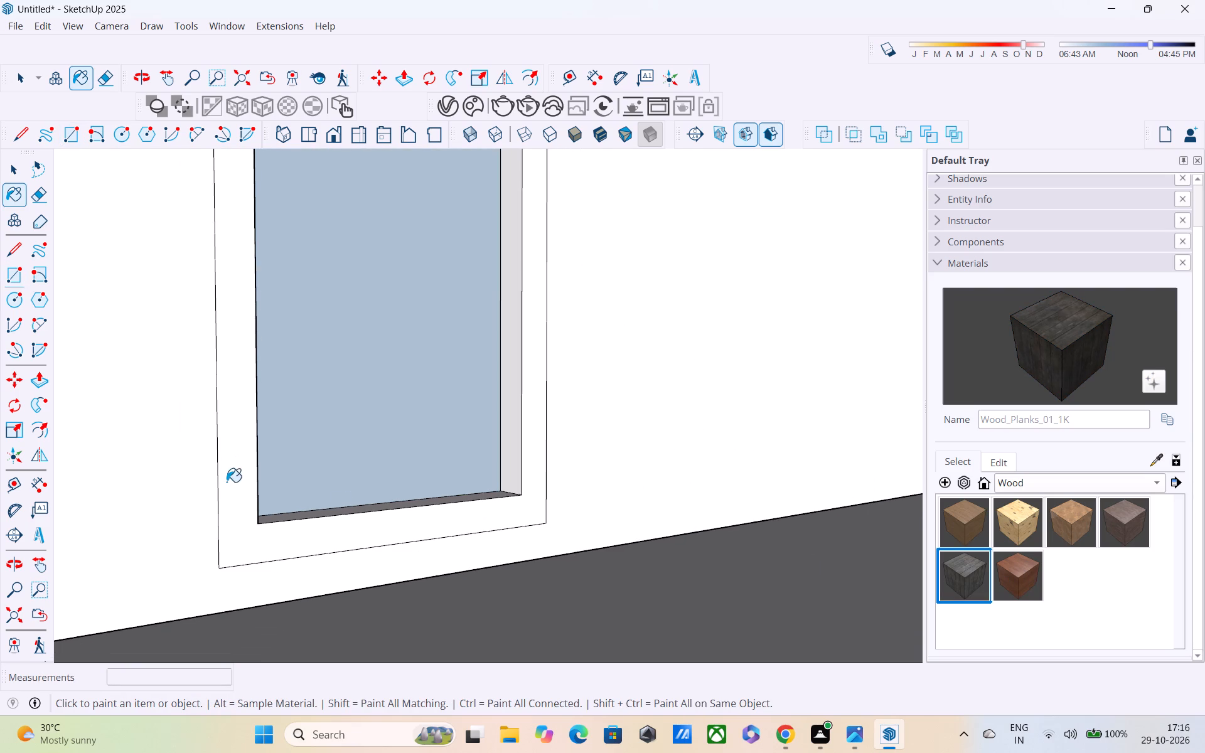
Paint the middle-floor door panel with the Wood_Veneer_15_1K material.
click(1021, 570)
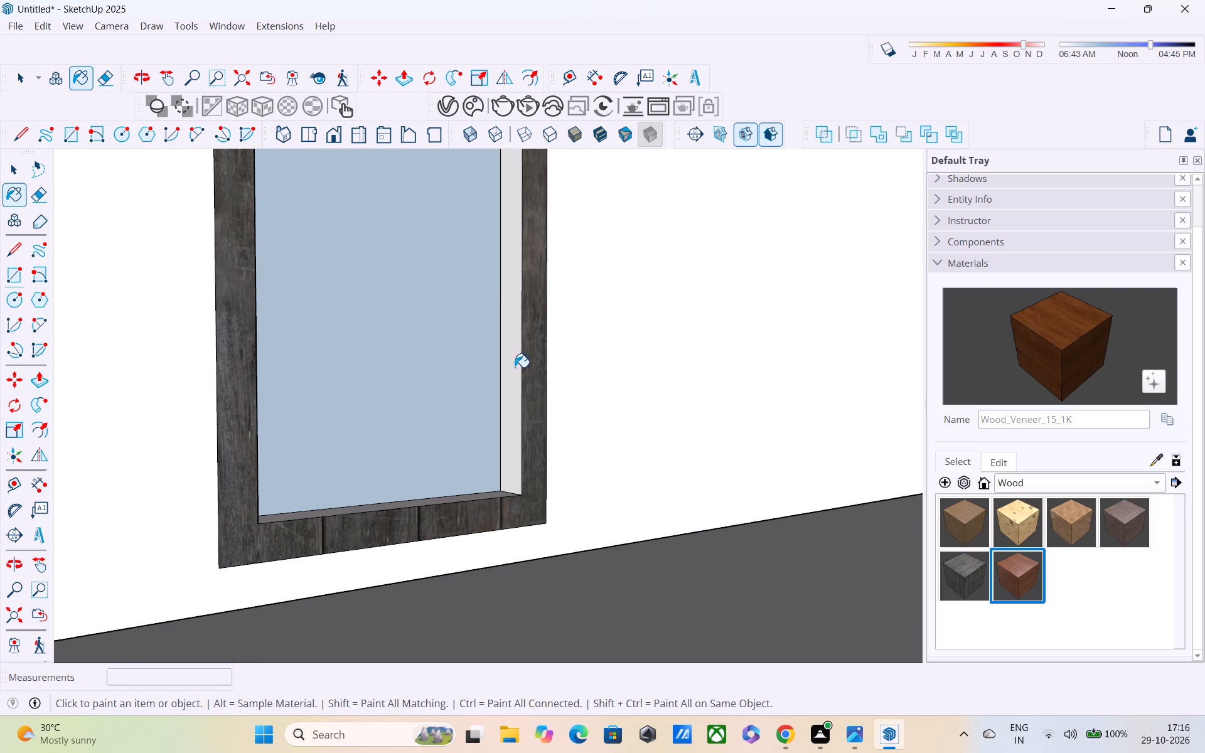
click(473, 350)
Examine the building's front and side facades around the new middle-floor door and the top-floor balcony, leaving the open group.
scroll(473, 350, down, 4)
middle_drag(473, 350, 449, 387)
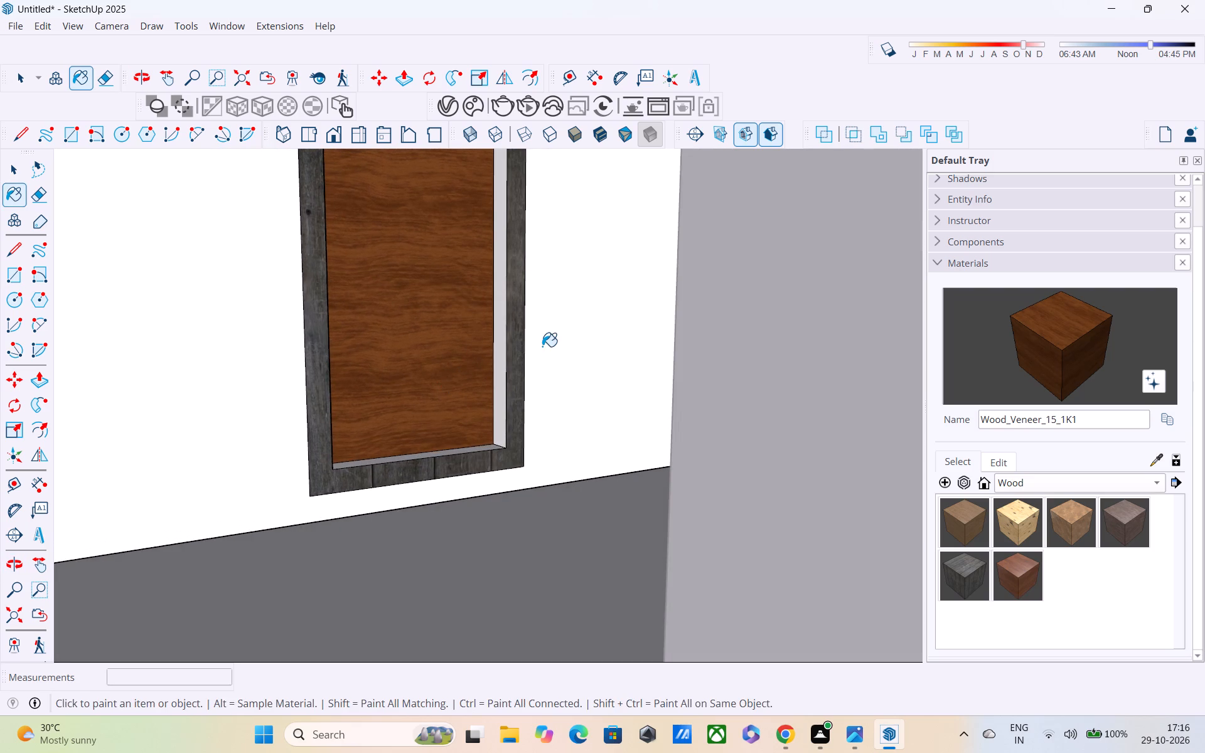
middle_drag(540, 346, 395, 356)
scroll(398, 304, down, 13)
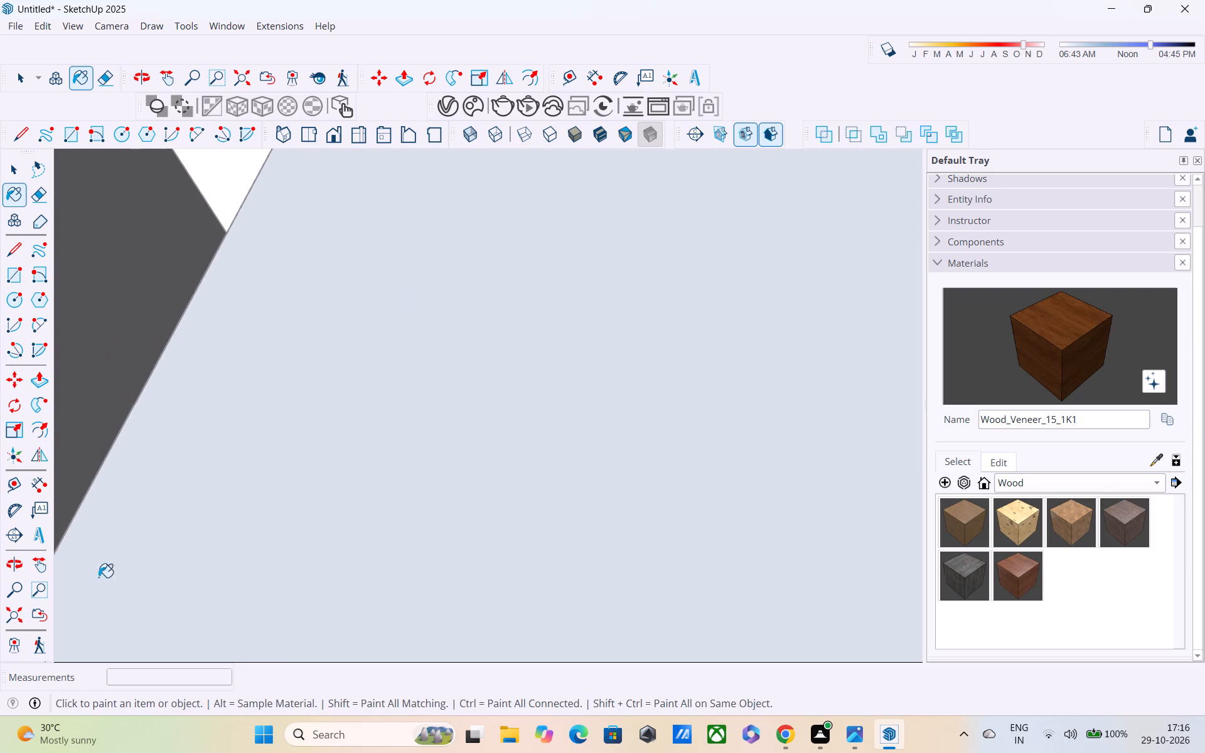
click(6, 627)
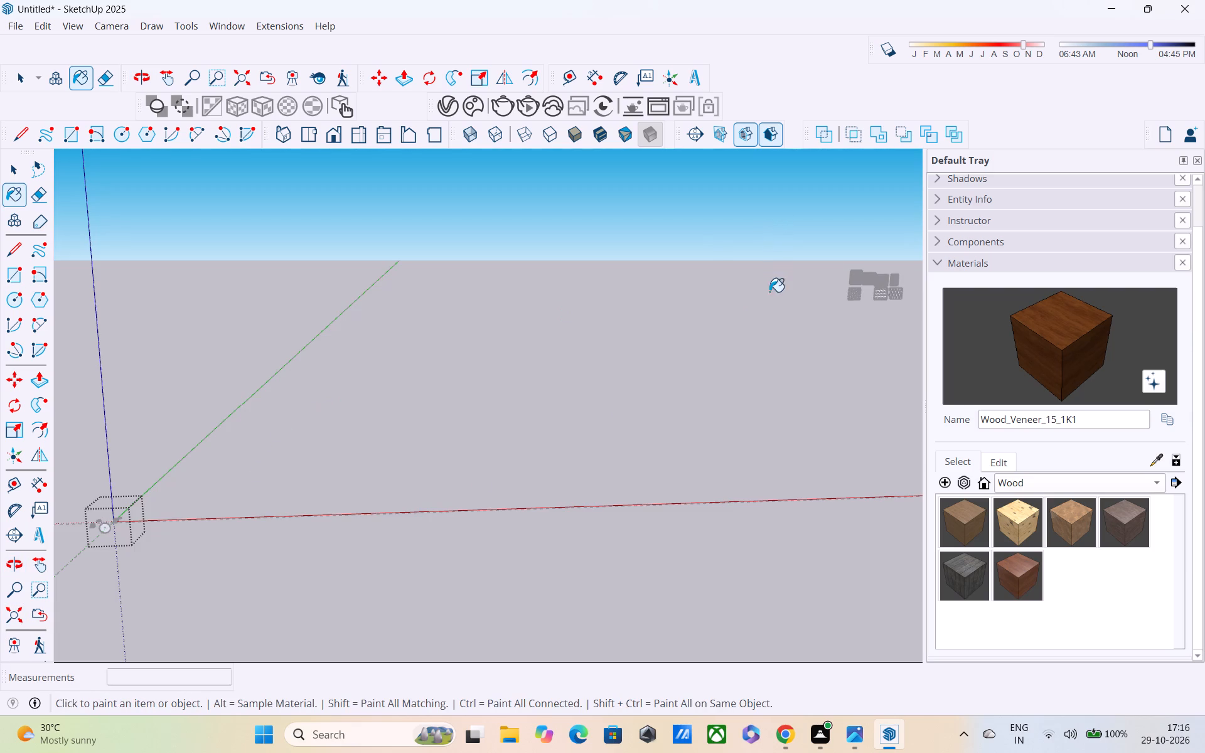
scroll(188, 599, up, 3)
scroll(63, 506, up, 20)
scroll(63, 506, up, 1)
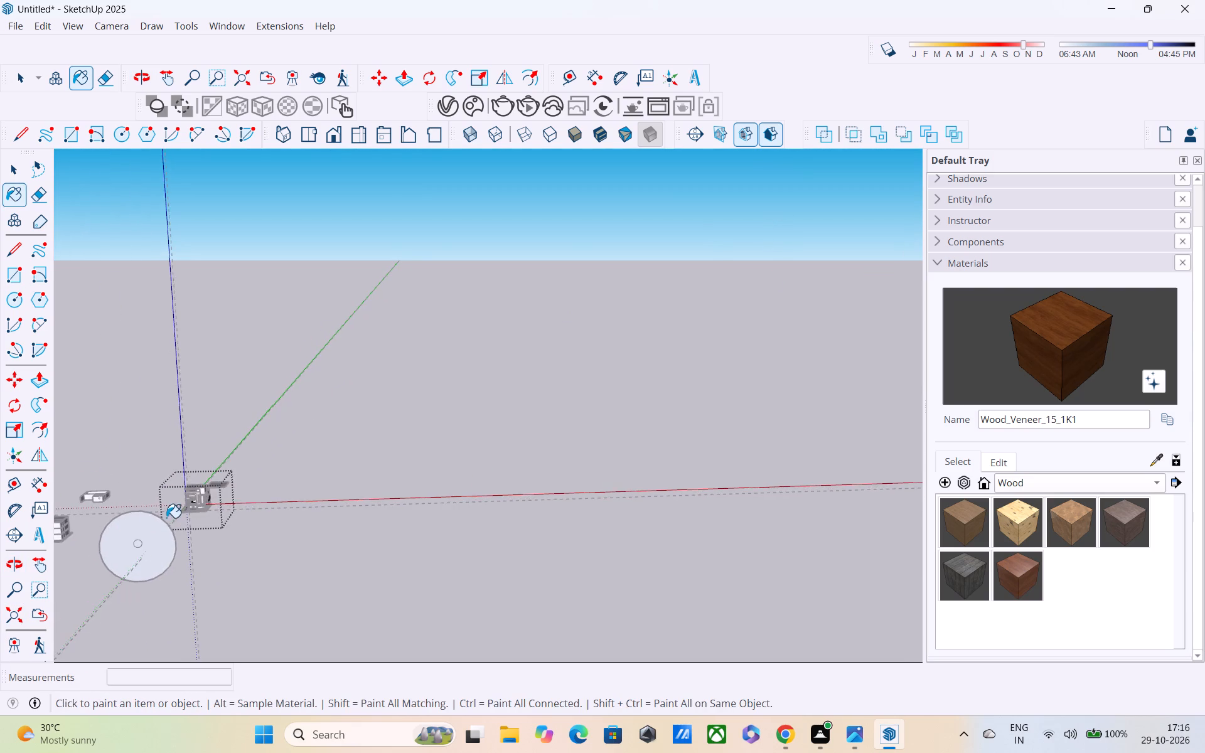
scroll(166, 518, up, 16)
scroll(206, 499, up, 12)
middle_drag(213, 484, 223, 438)
key(space)
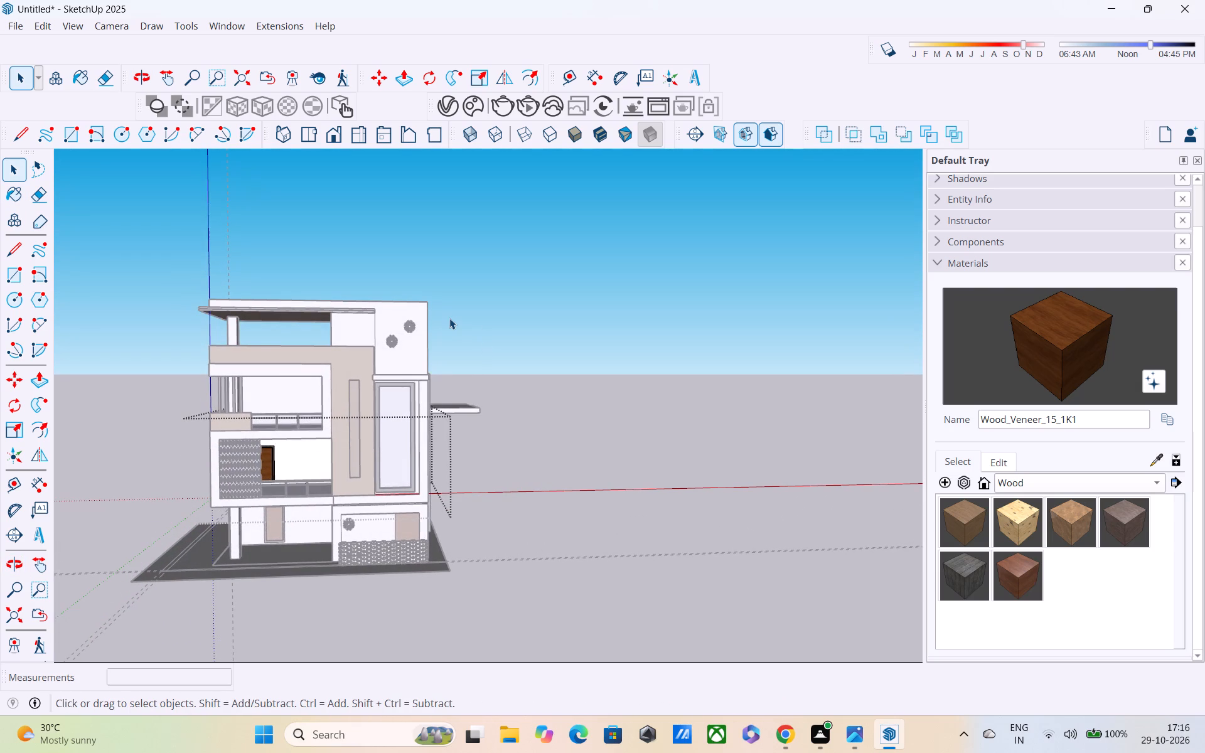
middle_drag(343, 388, 754, 405)
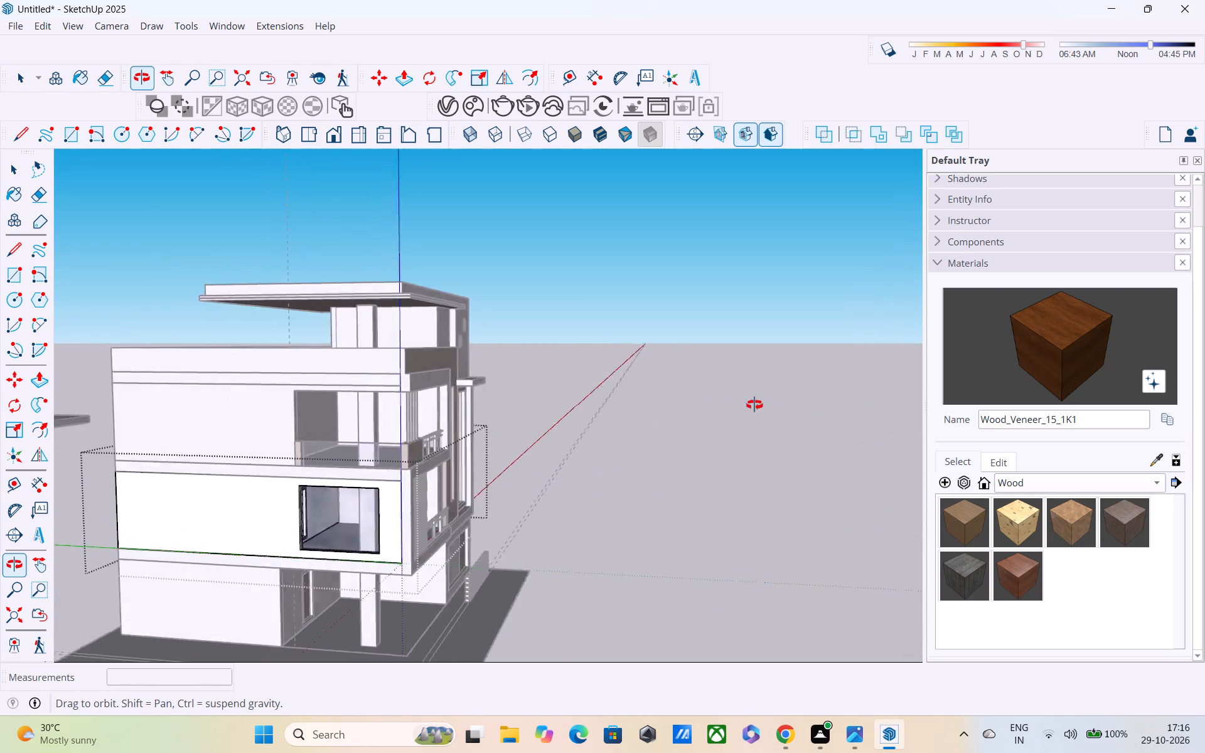
middle_drag(754, 405, 232, 395)
scroll(308, 376, up, 2)
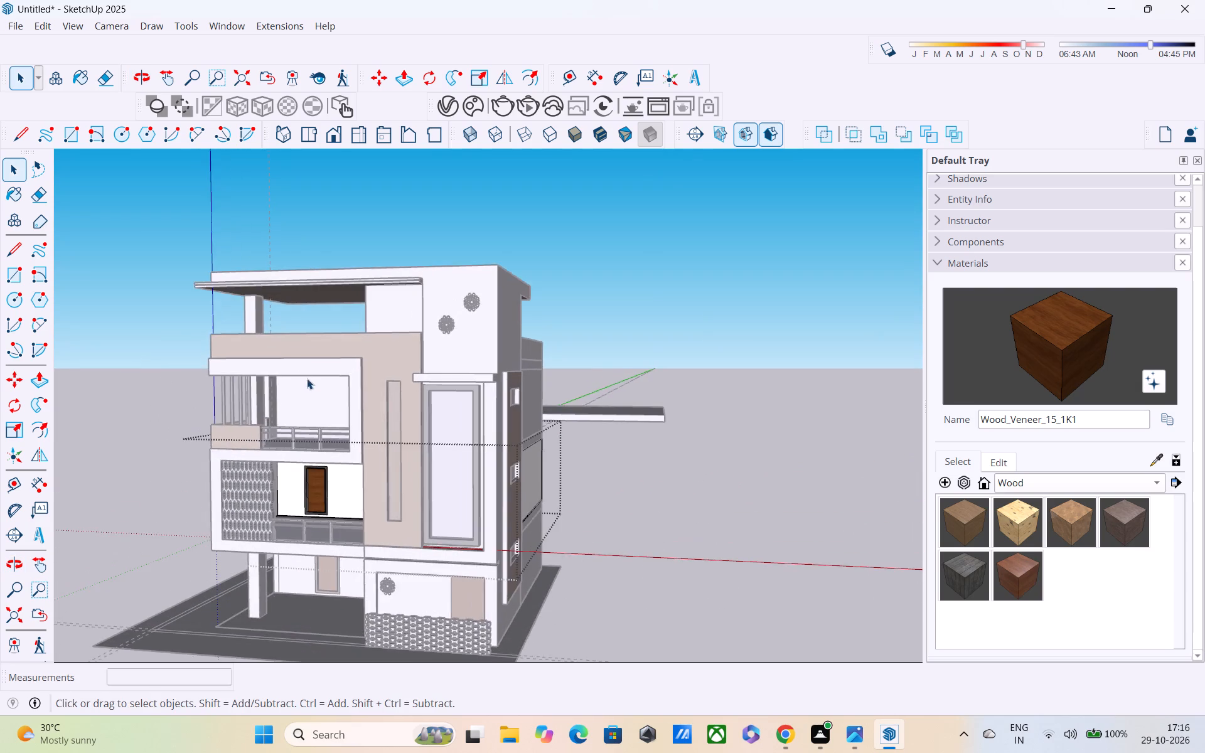
scroll(307, 378, up, 5)
scroll(222, 428, up, 5)
middle_drag(235, 423, 786, 286)
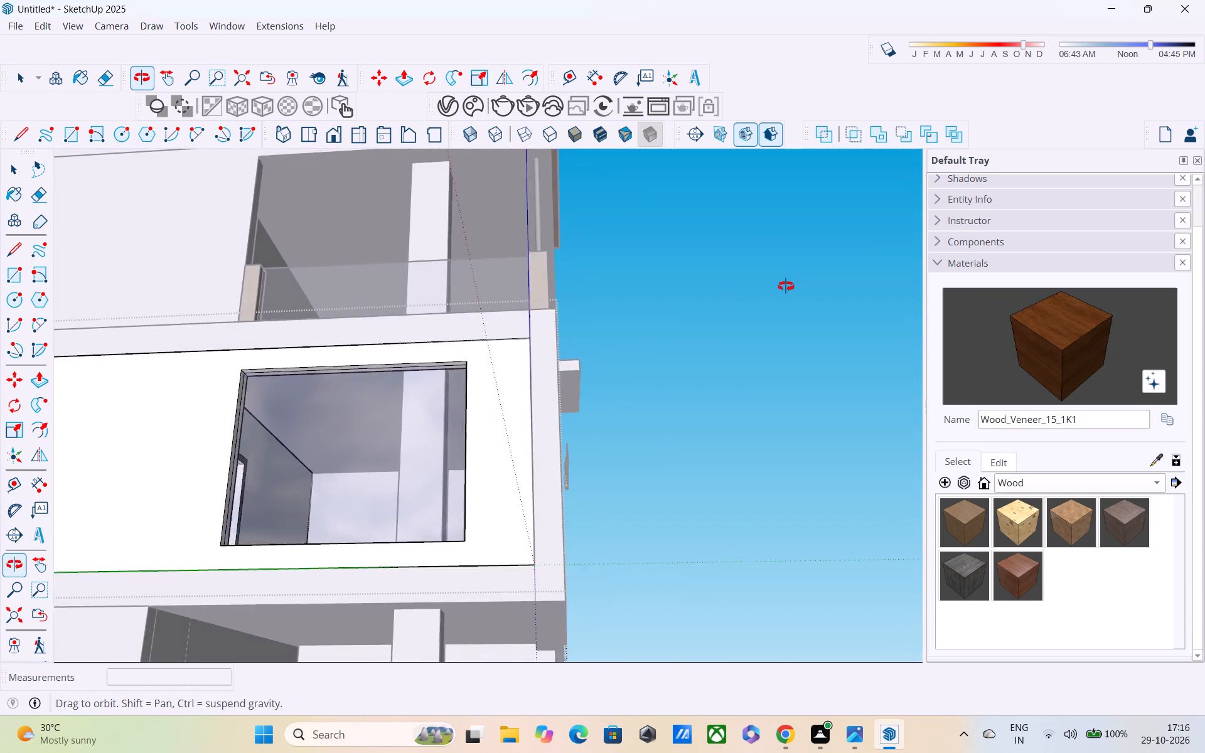
middle_drag(786, 286, 134, 392)
key(space)
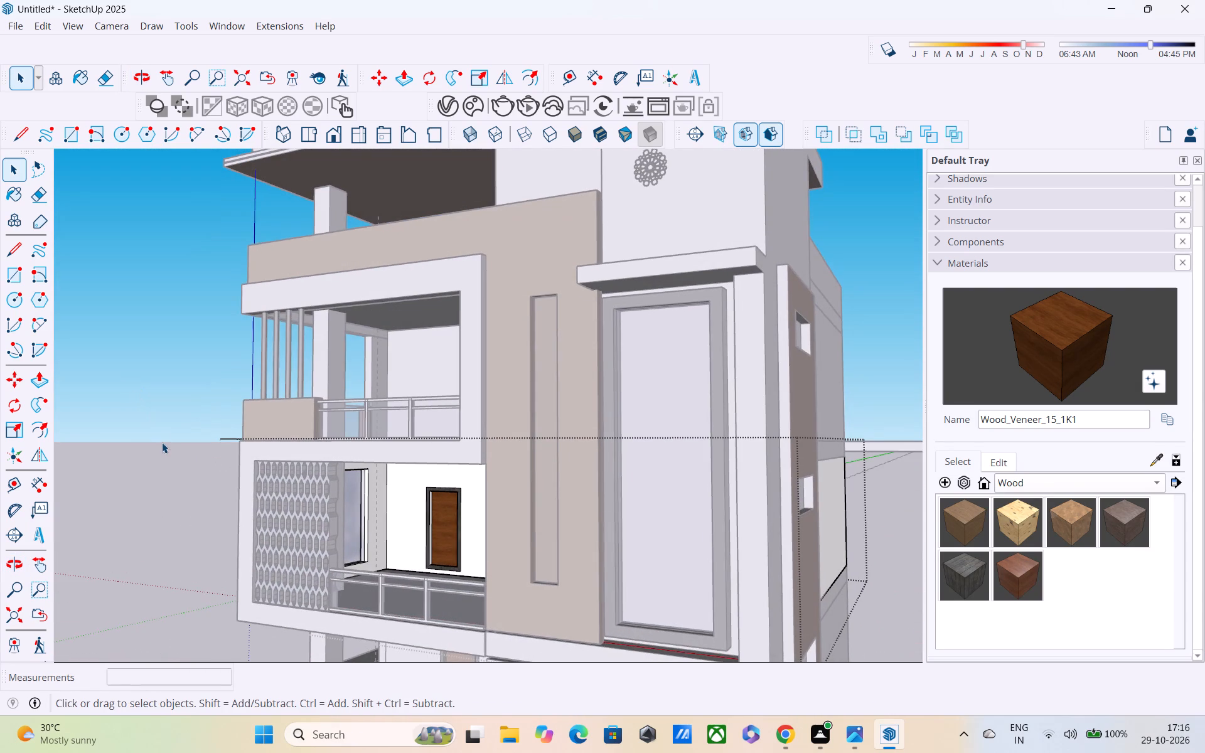
scroll(162, 443, down, 2)
scroll(454, 387, up, 3)
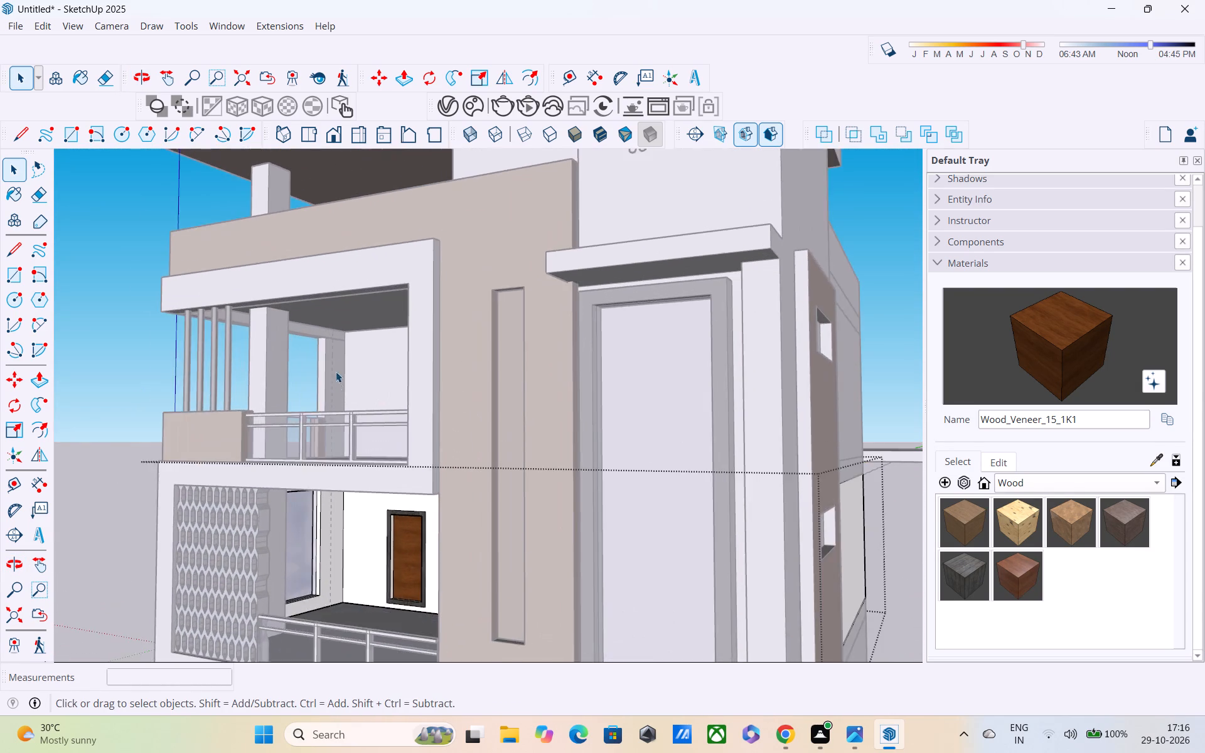
scroll(336, 356, up, 13)
click(217, 431)
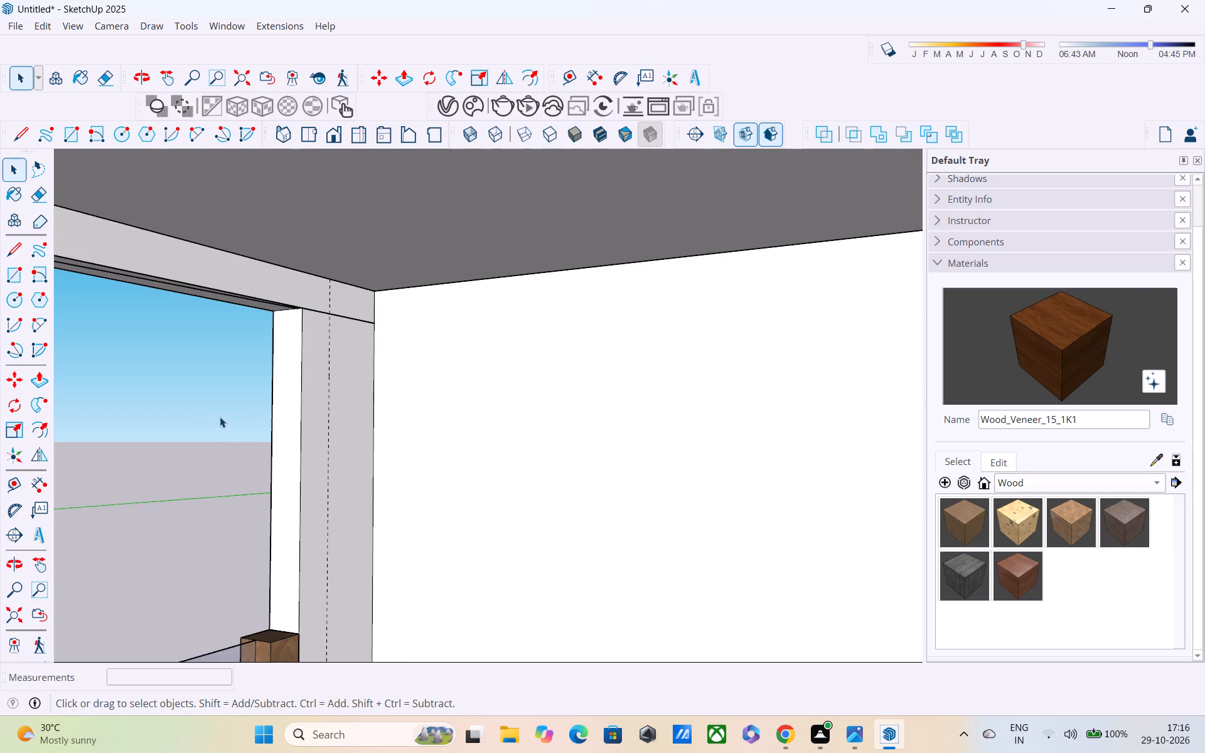
scroll(220, 417, down, 4)
scroll(231, 421, up, 3)
scroll(251, 254, down, 2)
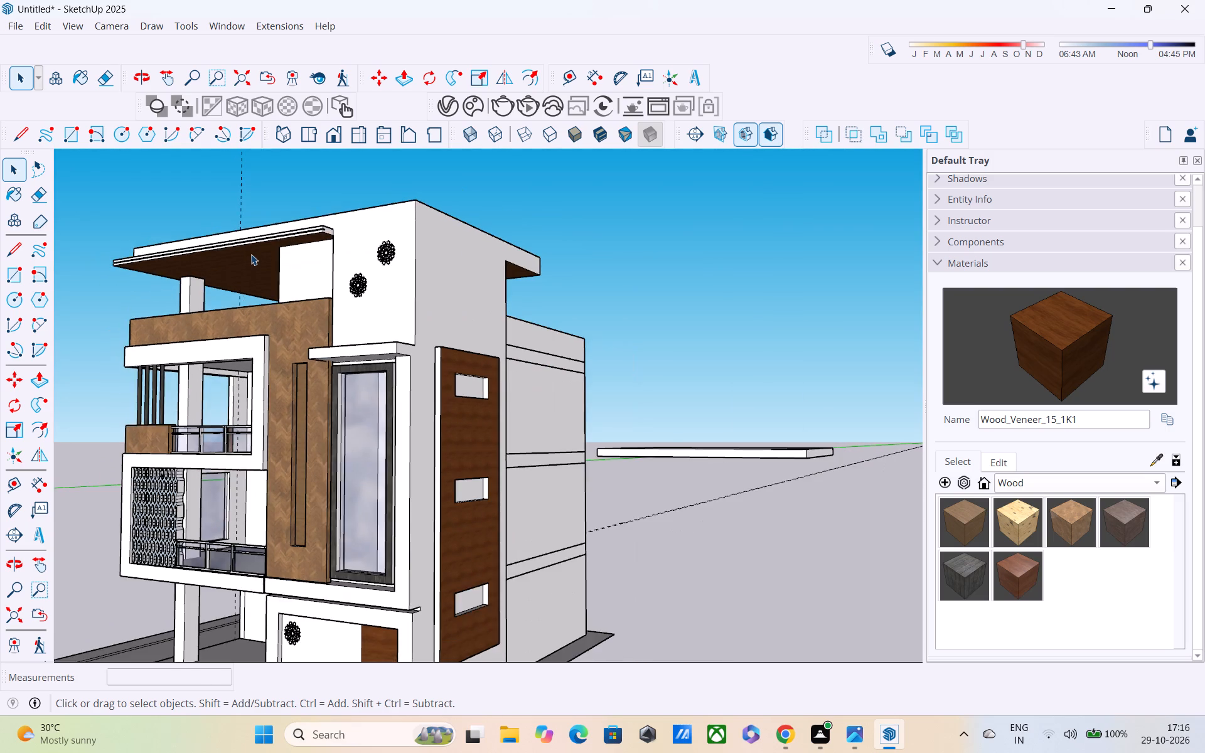
Delete the vertical dashed guide line inside the top-floor wall group.
middle_drag(251, 254, 311, 407)
drag(313, 286, 227, 268)
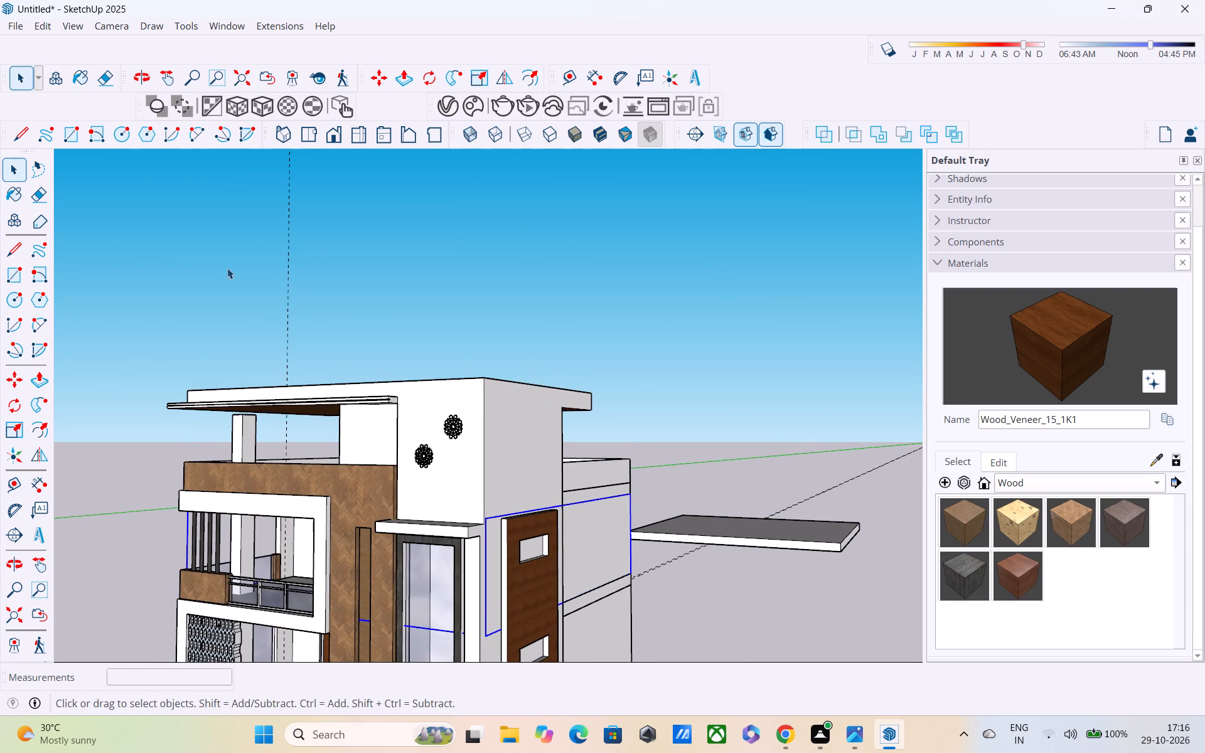
double_click(291, 243)
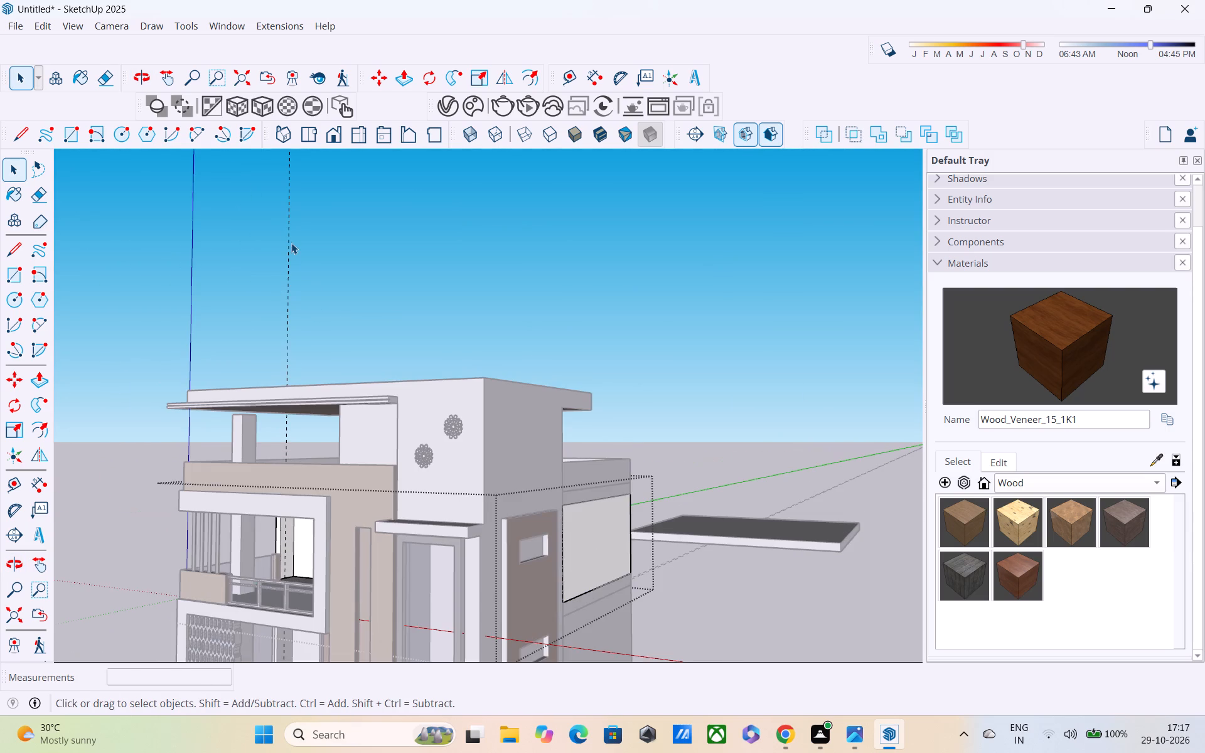
click(291, 243)
key(Delete)
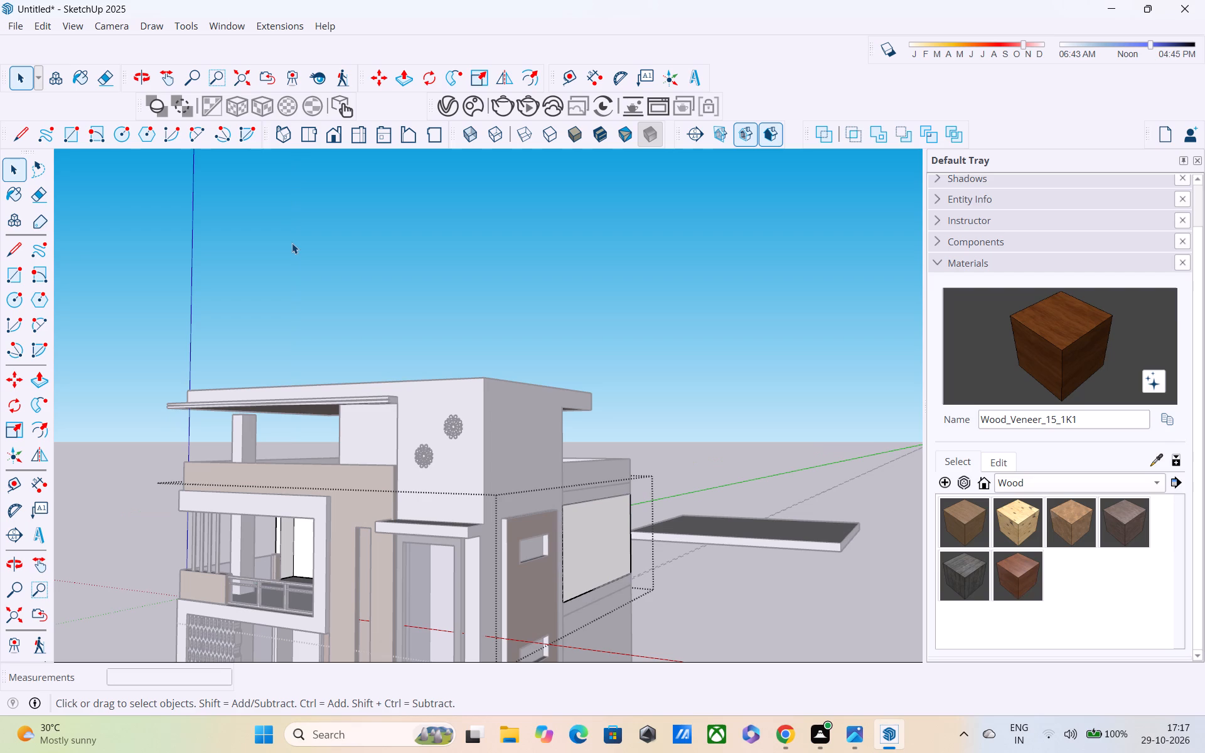
key(space)
Push/Pull the roof-terrace column's top face up about 6 15/16" to the underside of the wood-clad roof slab.
scroll(292, 361, up, 8)
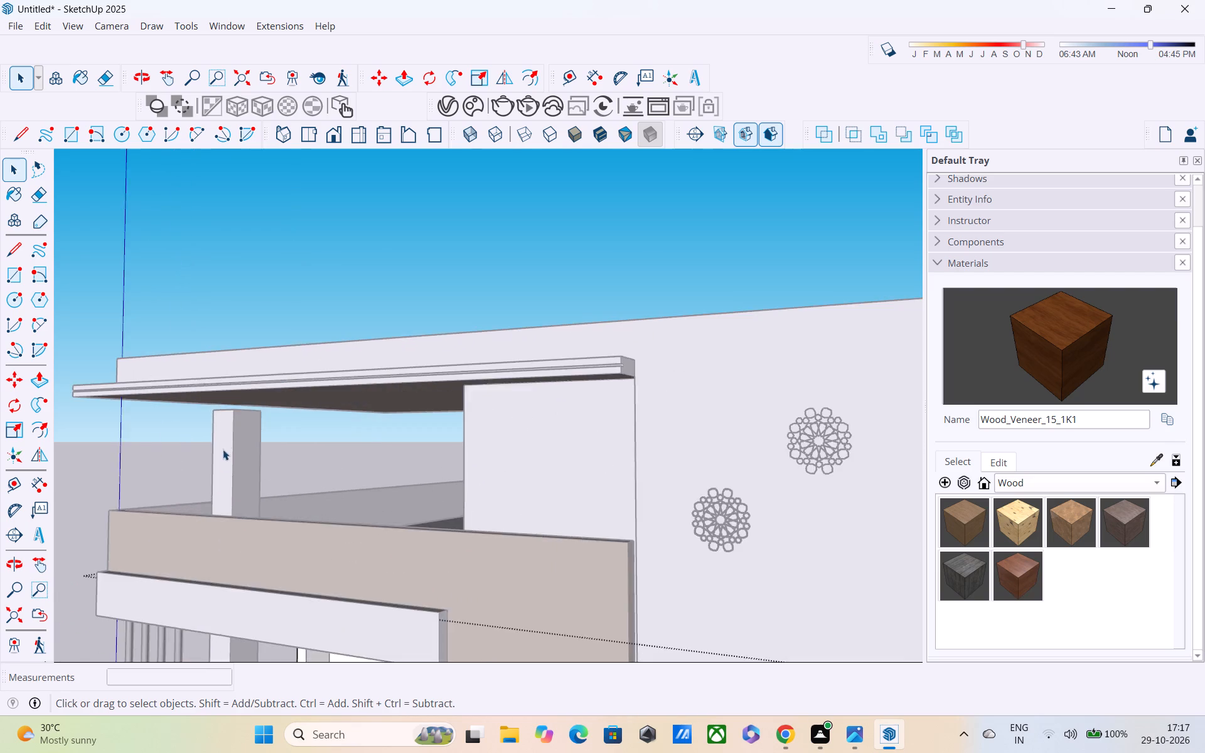
scroll(223, 449, up, 8)
click(231, 403)
scroll(237, 396, up, 3)
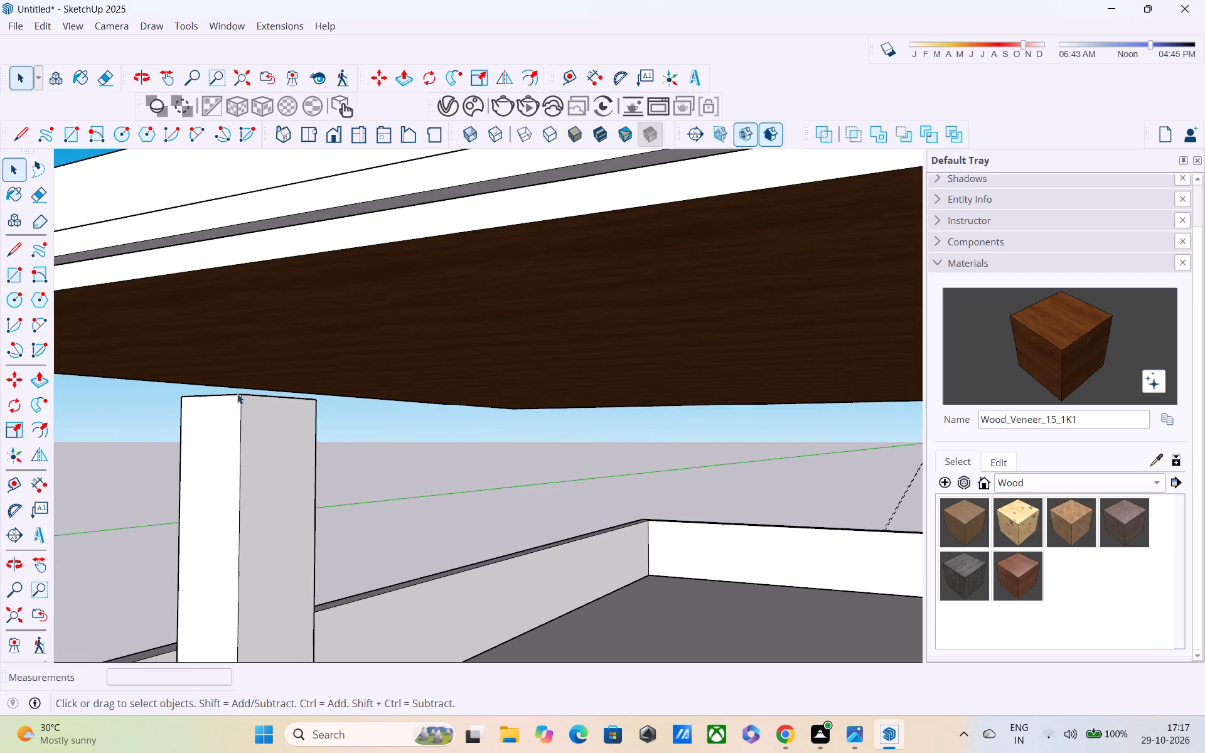
middle_drag(238, 393, 255, 374)
scroll(262, 335, up, 6)
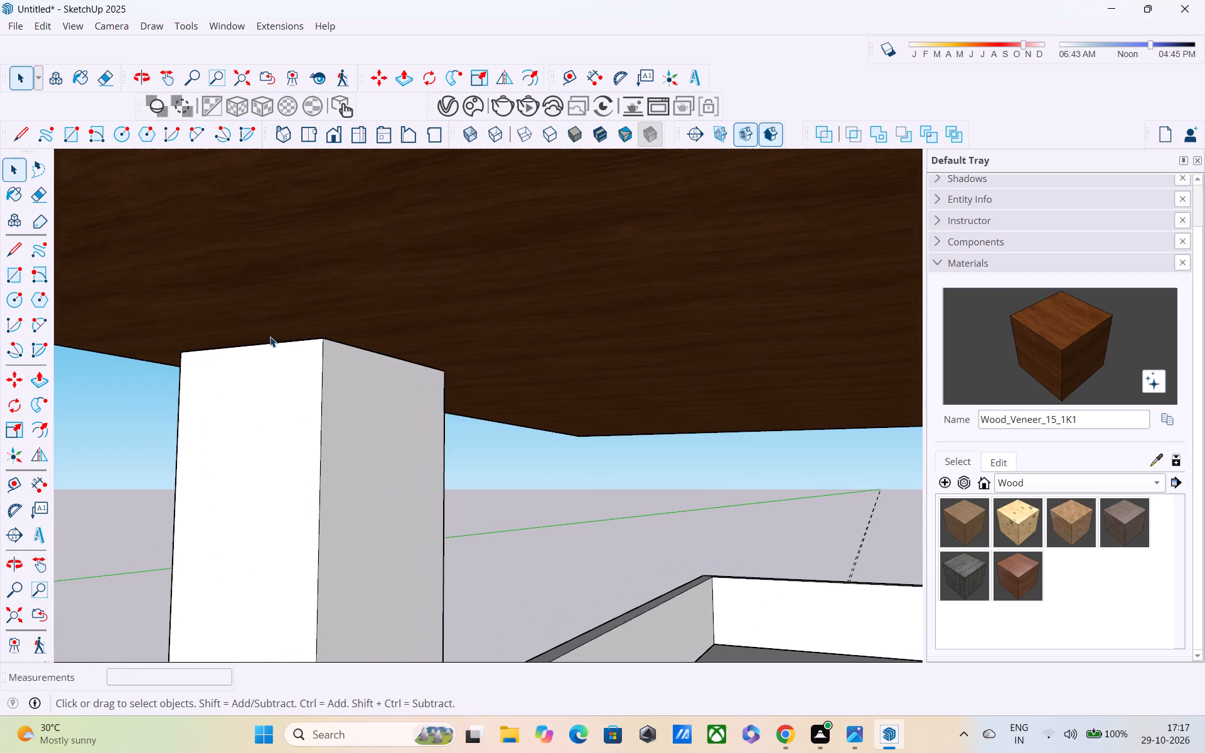
middle_drag(270, 370, 263, 435)
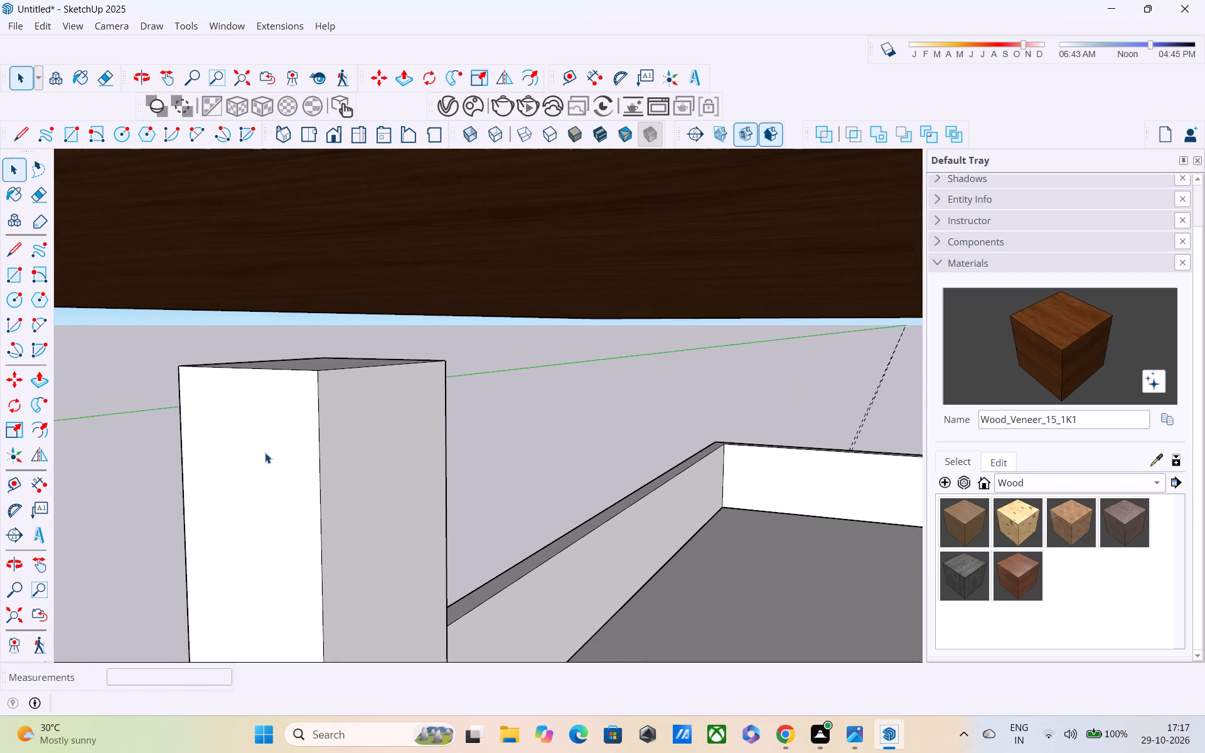
key(p)
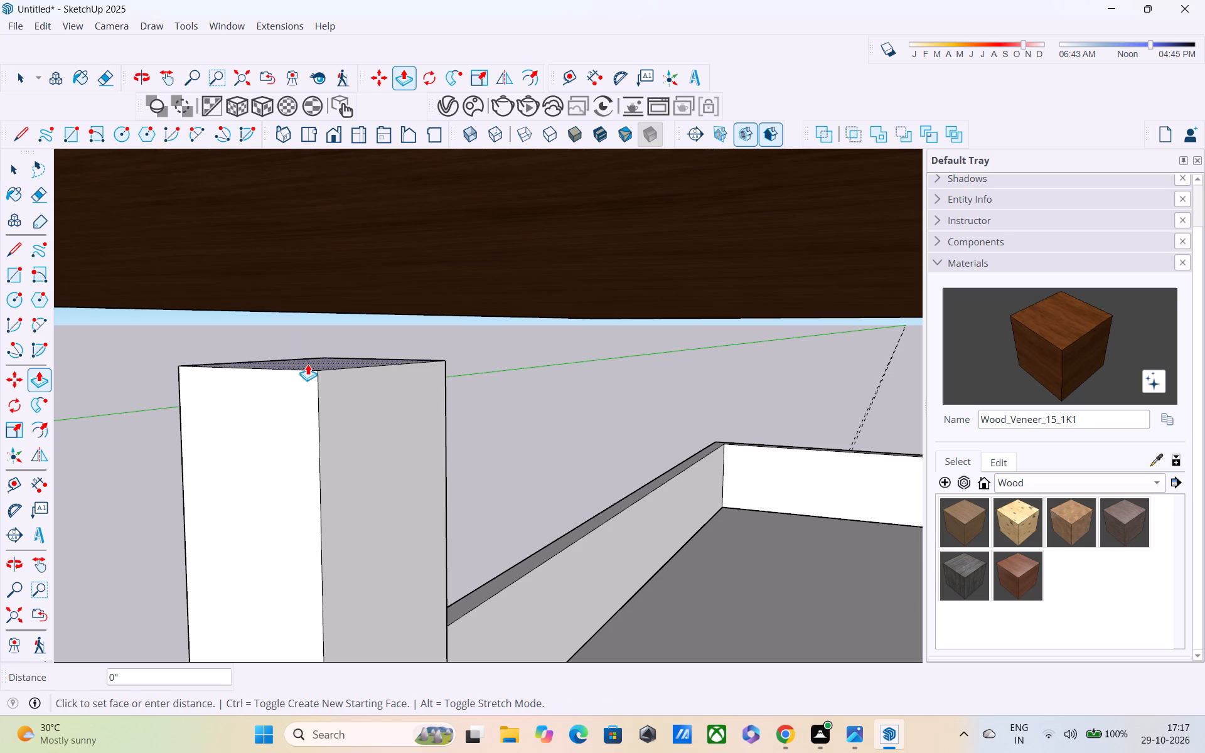
click(308, 364)
click(324, 276)
scroll(324, 225, down, 8)
scroll(324, 225, up, 1)
scroll(324, 207, down, 8)
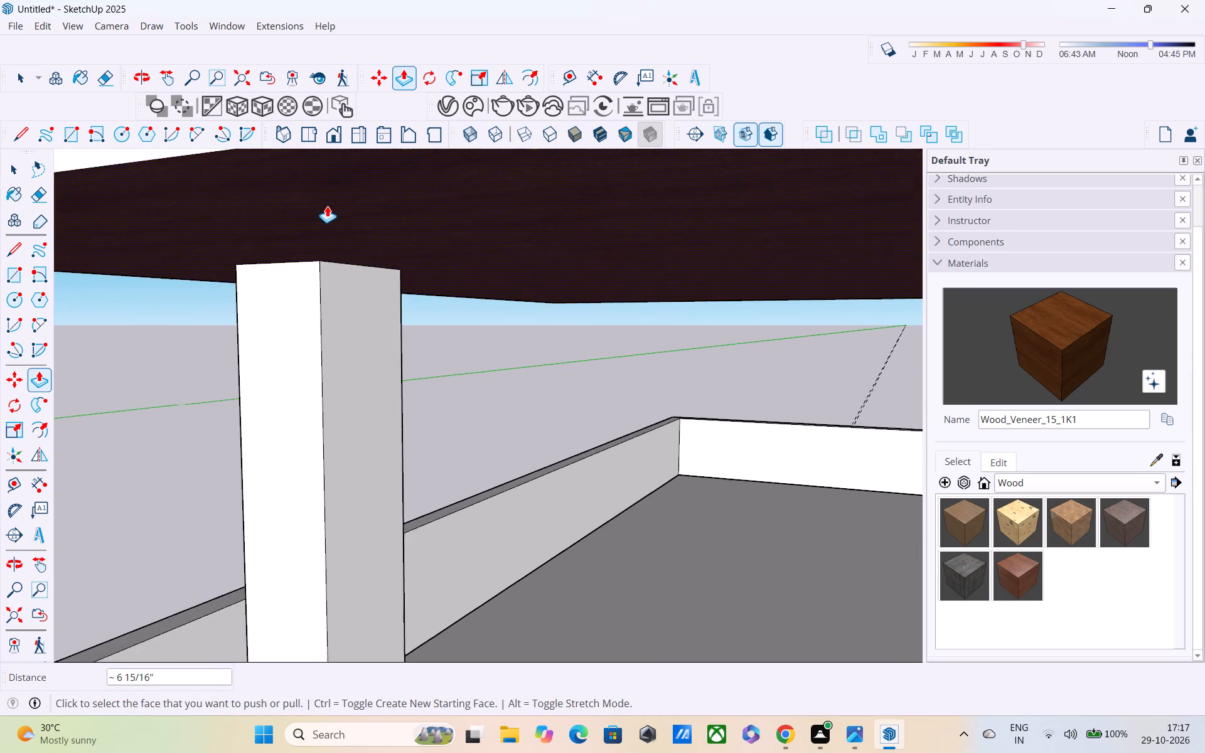
scroll(324, 196, down, 16)
scroll(324, 237, down, 7)
key(space)
Examine the whole building from several sides, finishing on the front facade and its three floors.
click(237, 387)
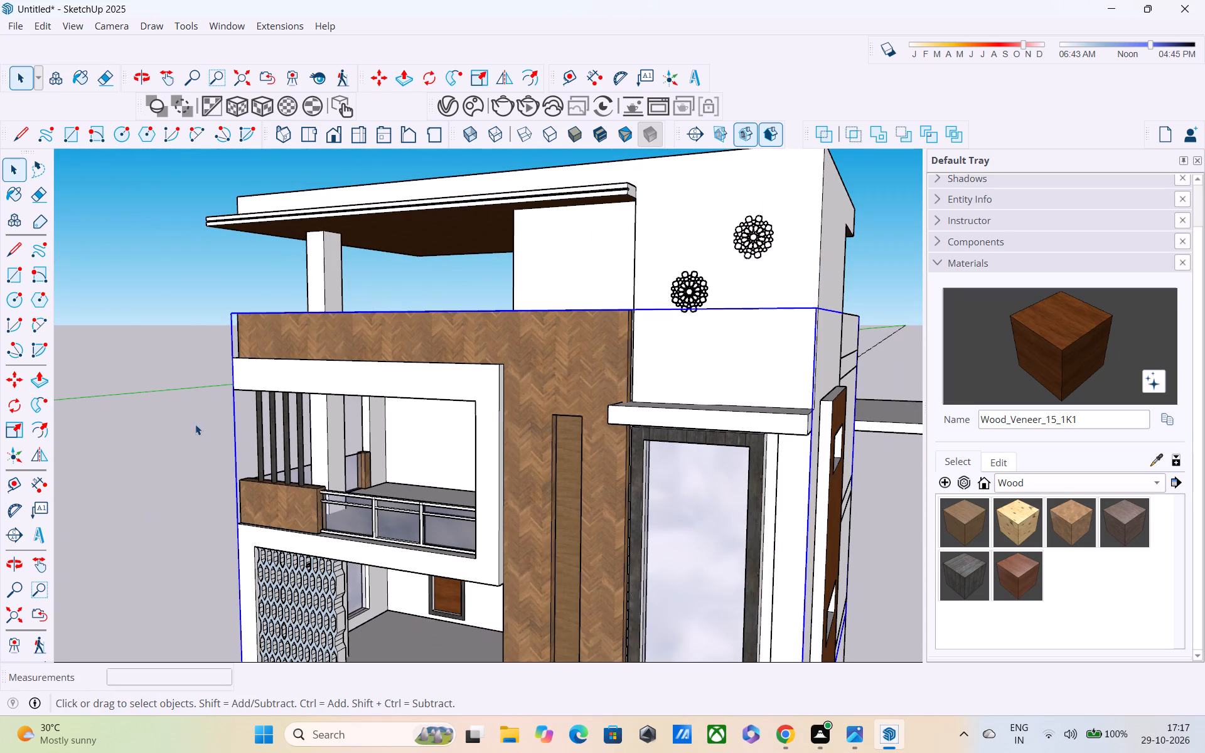
click(187, 405)
middle_drag(210, 424, 670, 265)
scroll(674, 265, up, 1)
scroll(675, 279, down, 6)
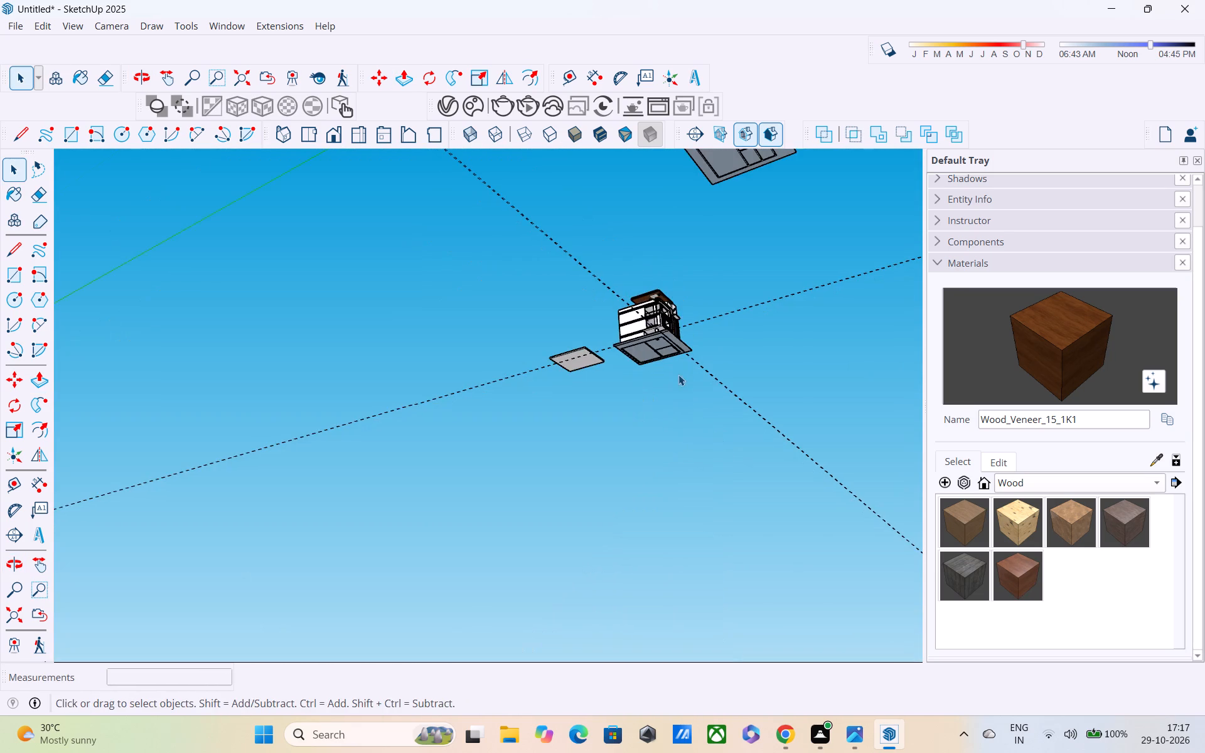
middle_drag(678, 375, 422, 598)
scroll(780, 153, up, 5)
scroll(609, 416, down, 7)
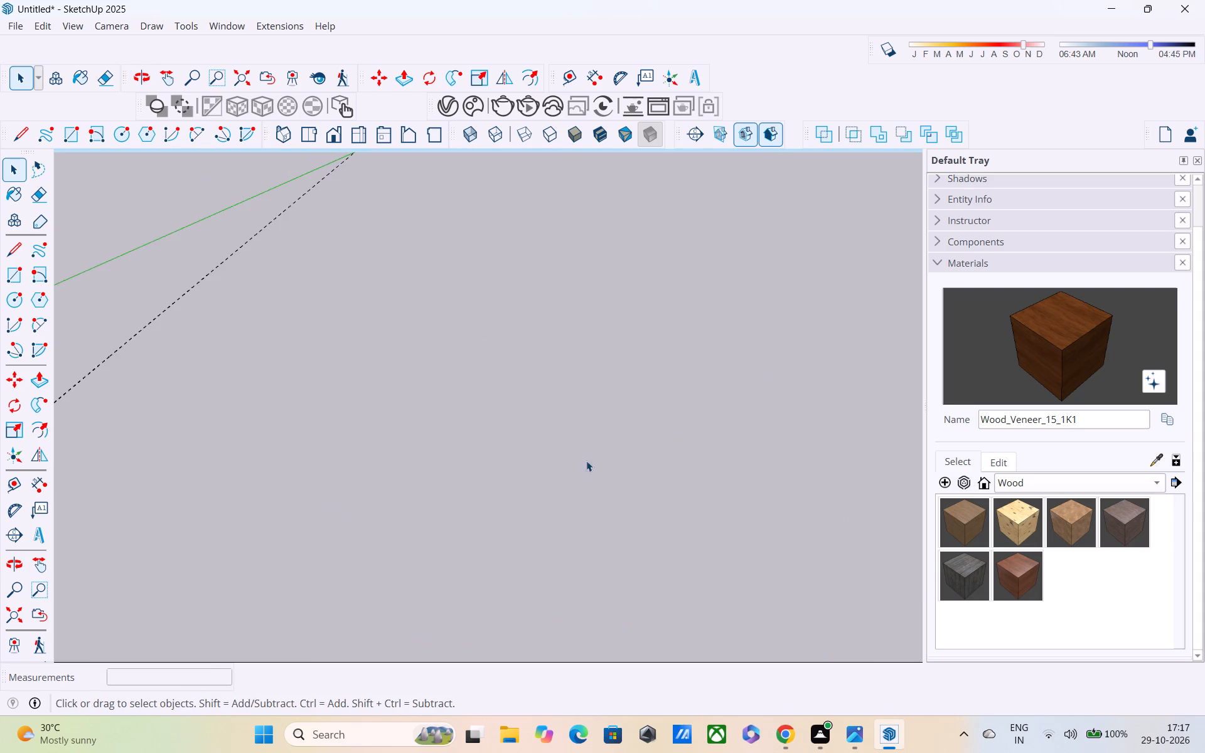
shift+middle_drag(570, 434, 576, 186)
scroll(543, 268, up, 1)
scroll(537, 274, down, 7)
scroll(461, 441, down, 3)
middle_drag(417, 488, 485, 299)
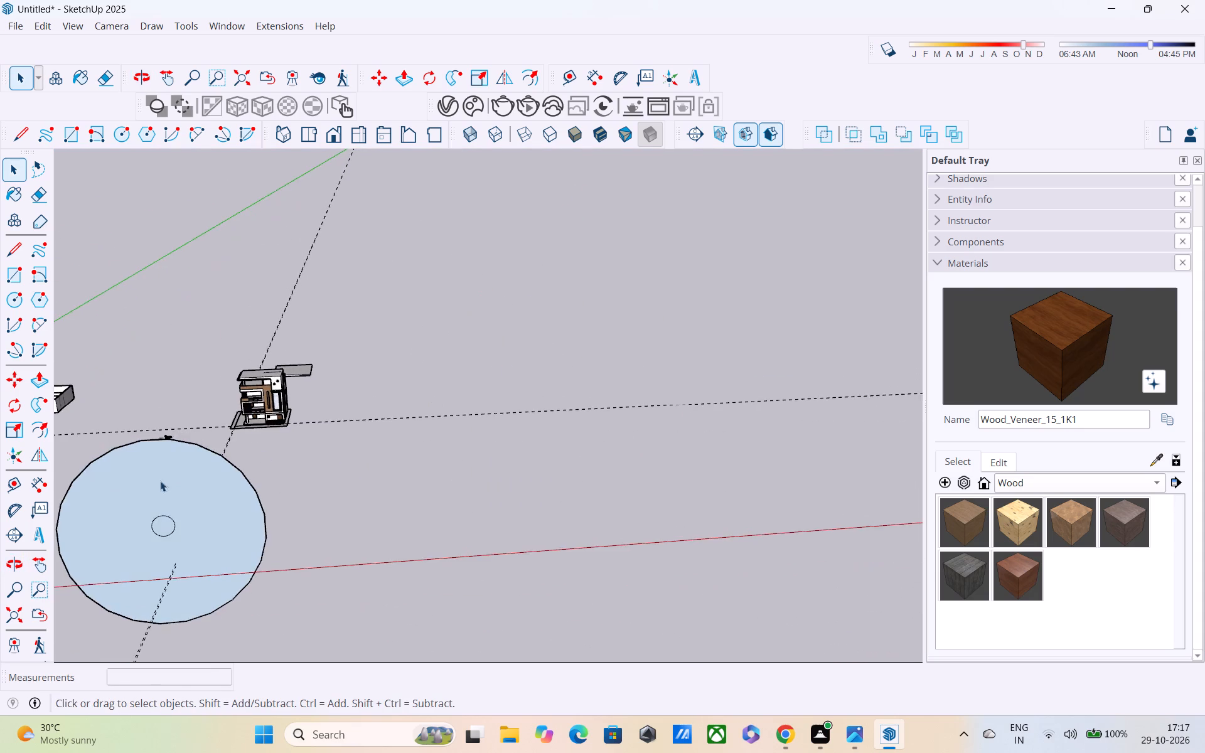
scroll(159, 478, up, 4)
scroll(262, 378, up, 11)
middle_drag(306, 368, 314, 312)
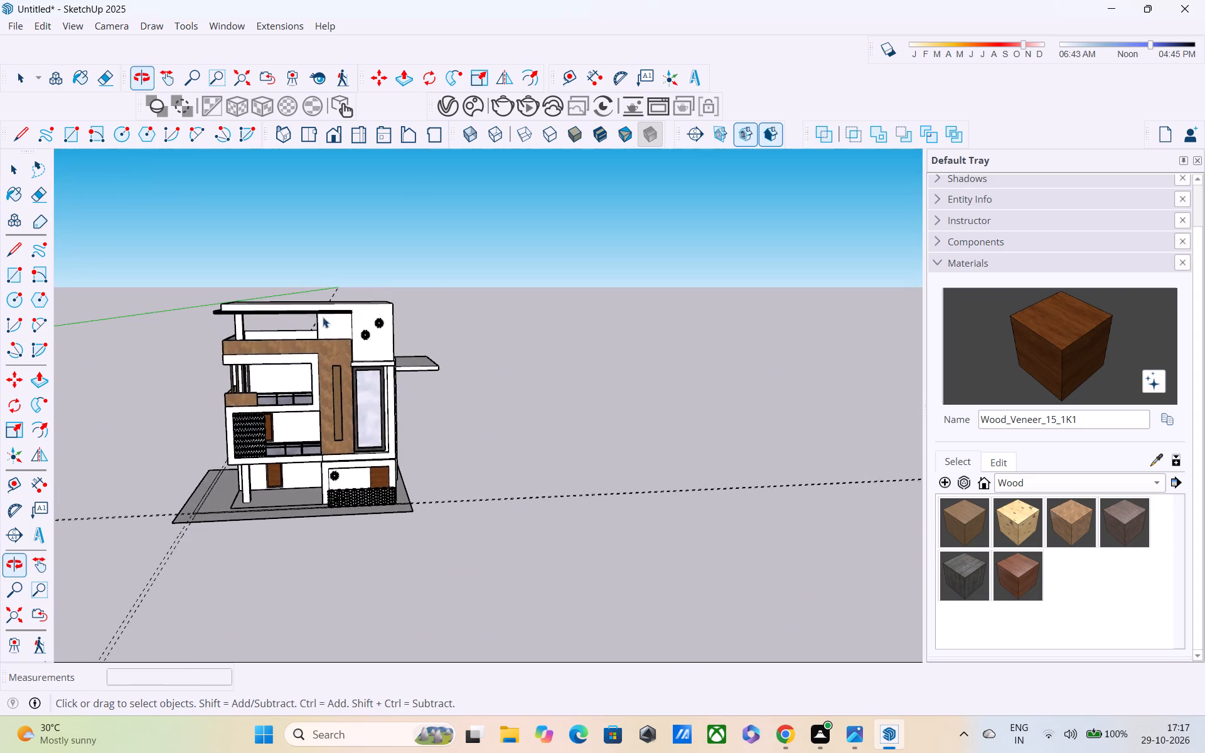
scroll(335, 355, up, 8)
middle_drag(359, 361, 663, 350)
scroll(665, 355, up, 3)
middle_drag(644, 356, 635, 348)
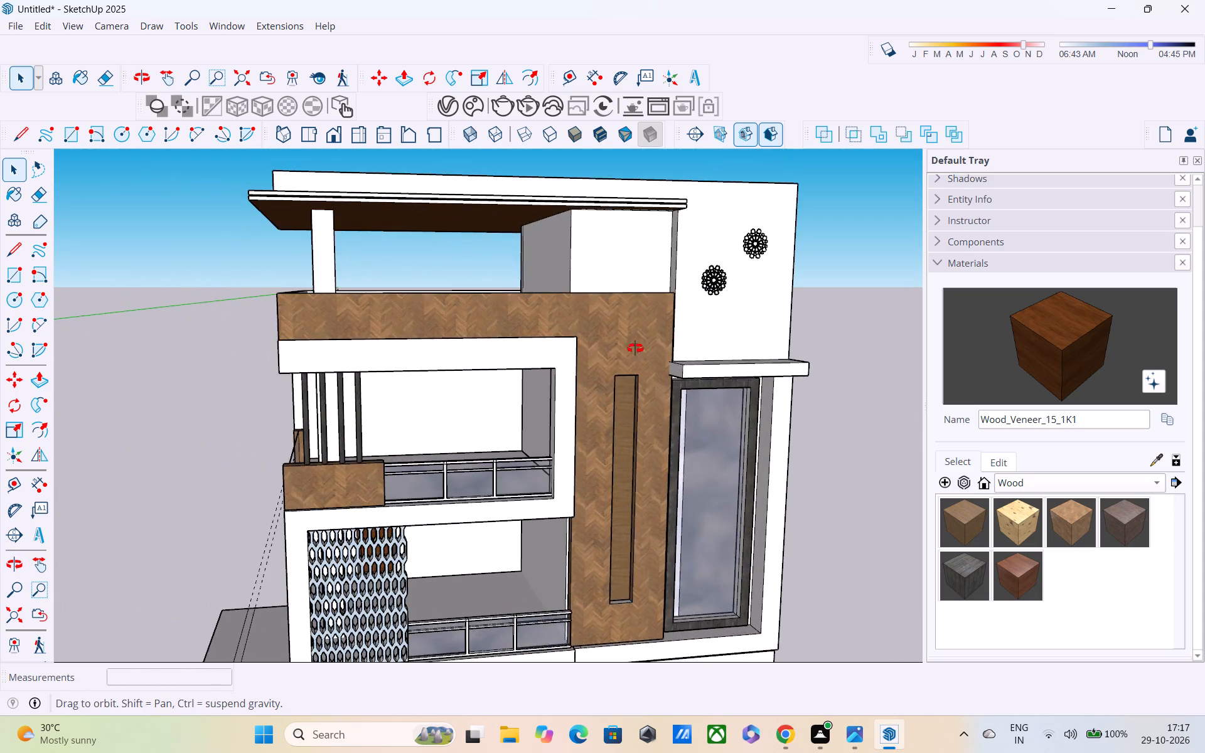
middle_drag(635, 348, 576, 261)
scroll(575, 261, down, 5)
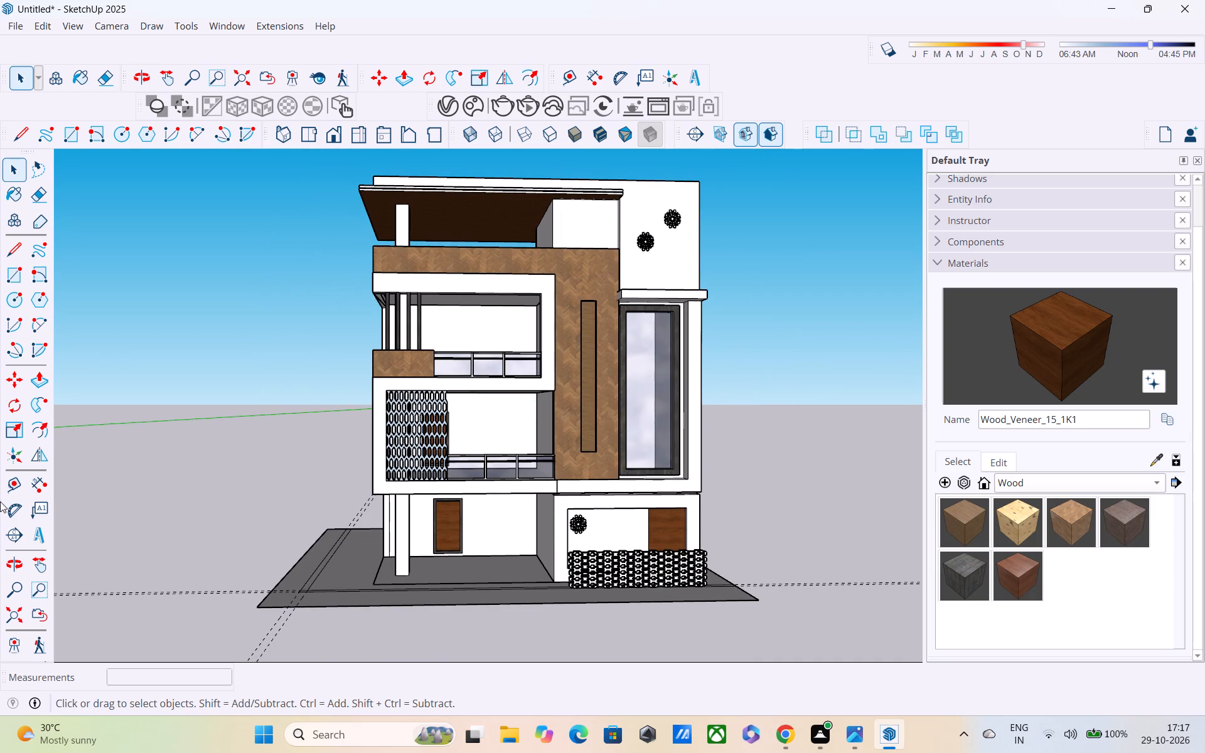
Open the top-floor wall group and push the balcony's back wall in 9", through its full thickness, to remove it.
scroll(410, 339, up, 3)
middle_drag(449, 312, 309, 337)
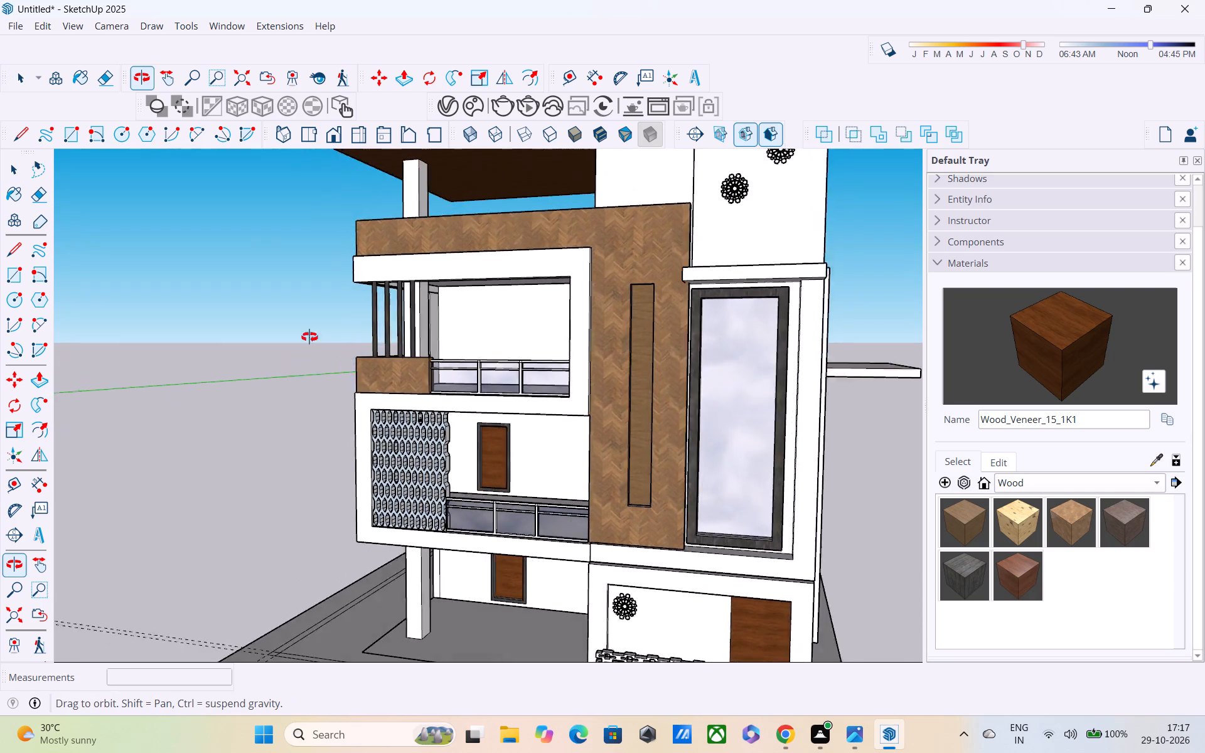
middle_drag(309, 337, 296, 329)
scroll(488, 265, up, 4)
scroll(467, 326, up, 7)
scroll(435, 370, up, 4)
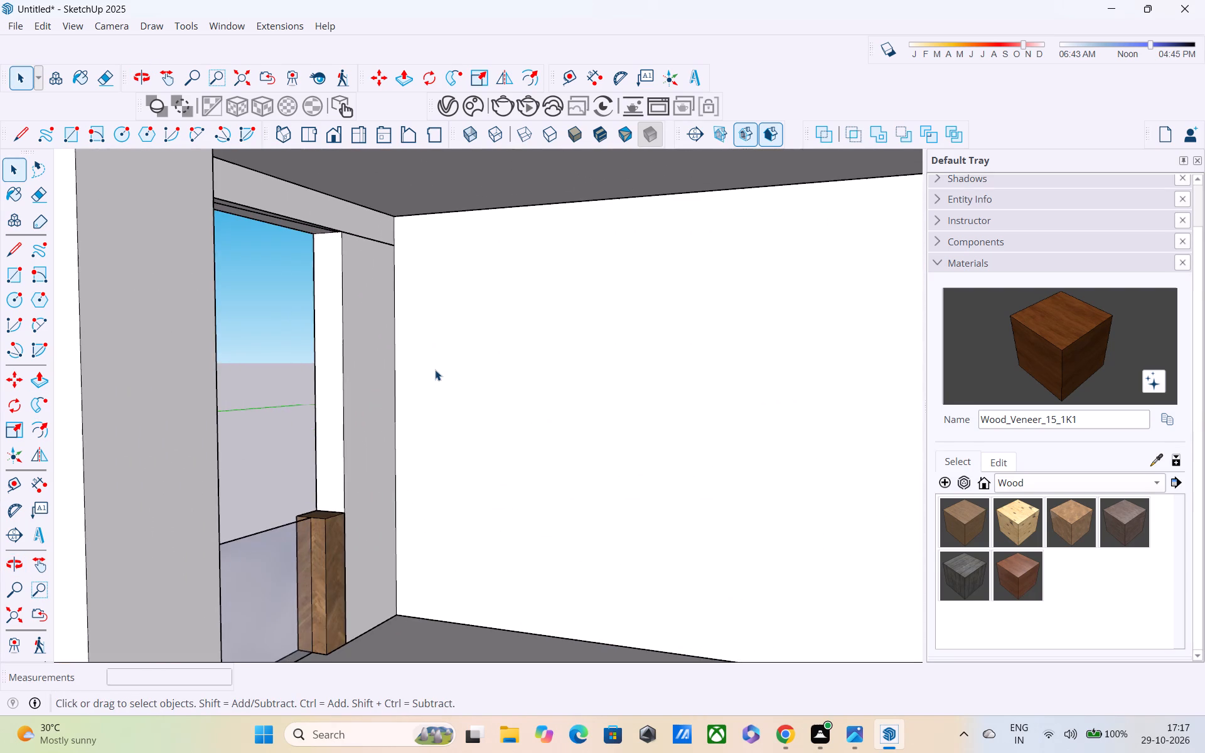
middle_drag(432, 370, 406, 357)
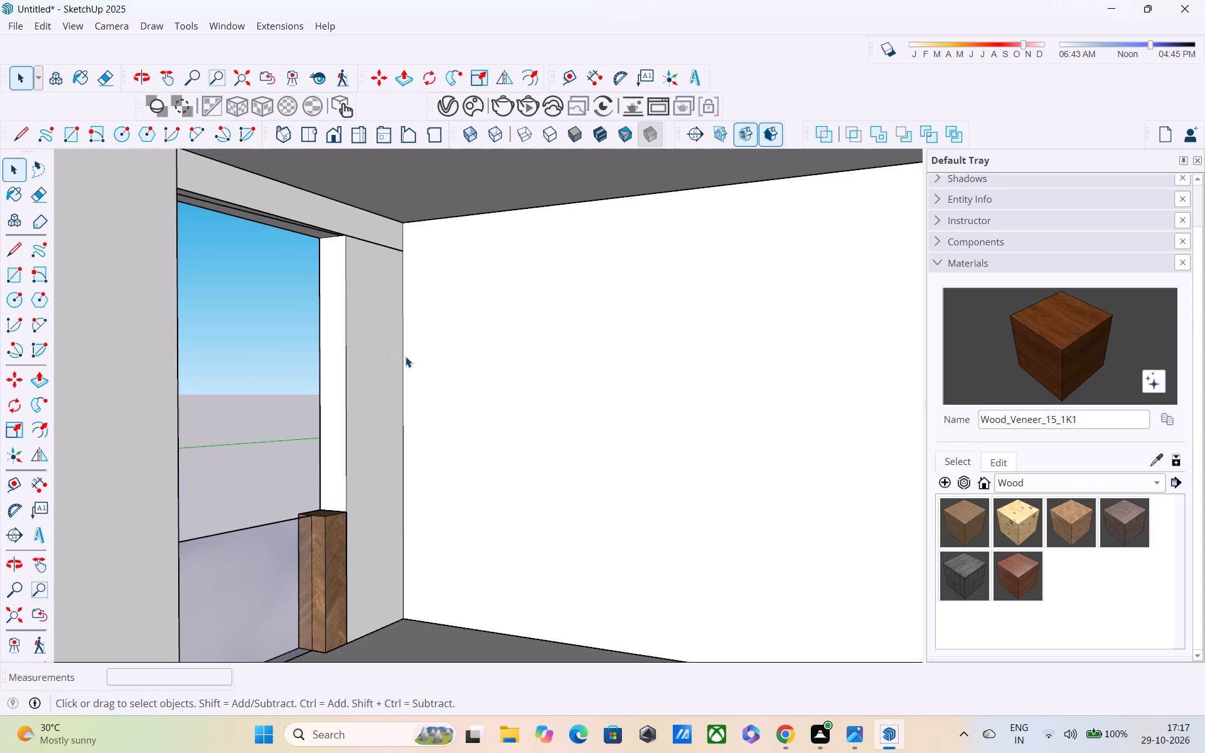
middle_drag(462, 358, 504, 389)
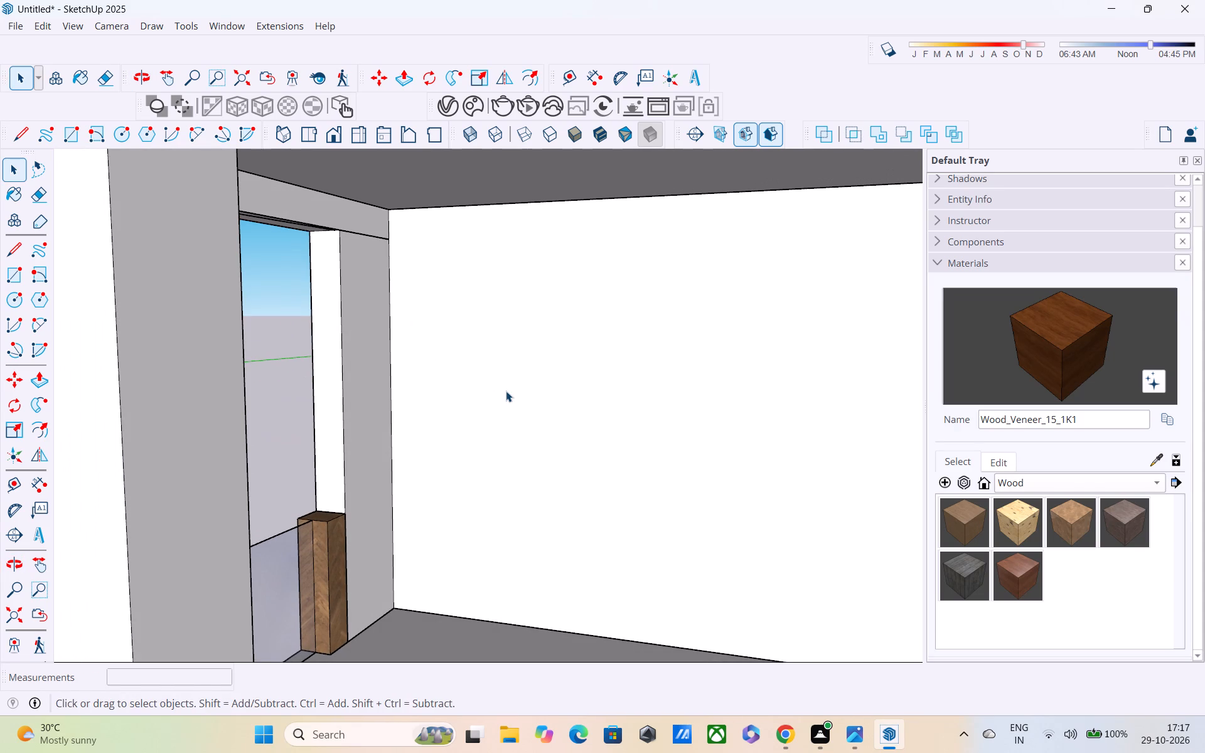
key(p)
click(503, 515)
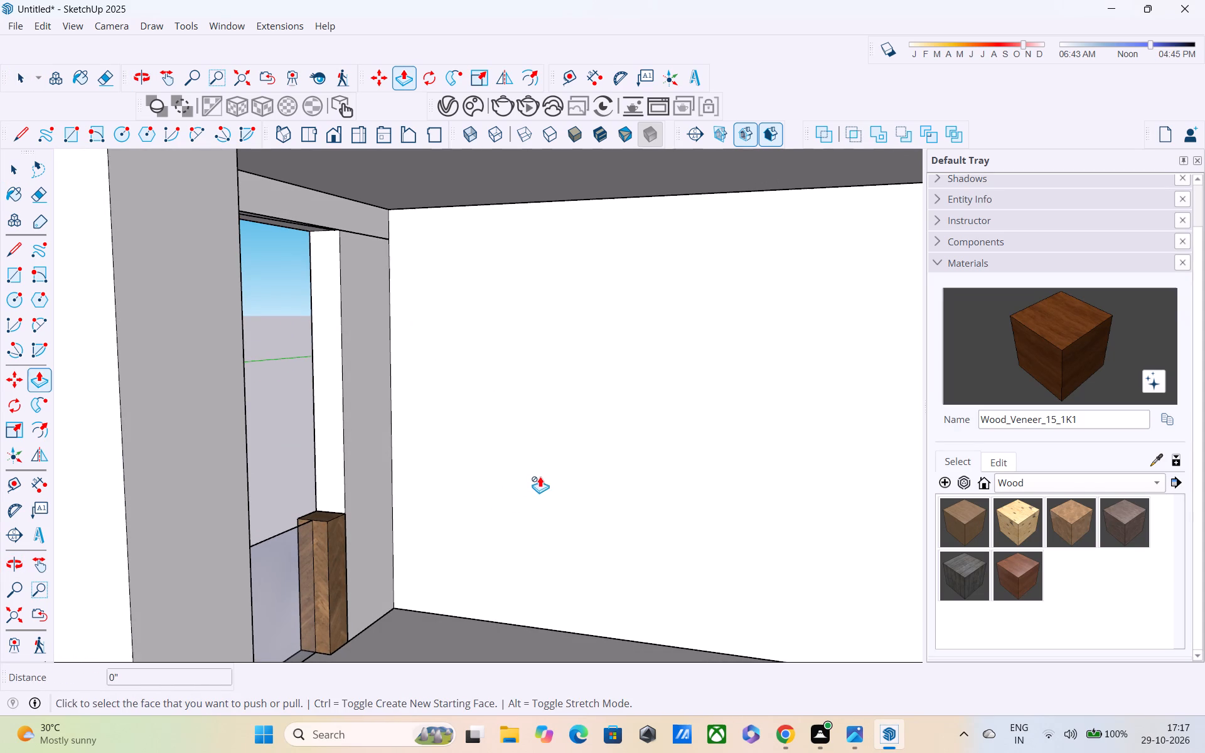
key(space)
double_click(540, 475)
key(p)
click(540, 475)
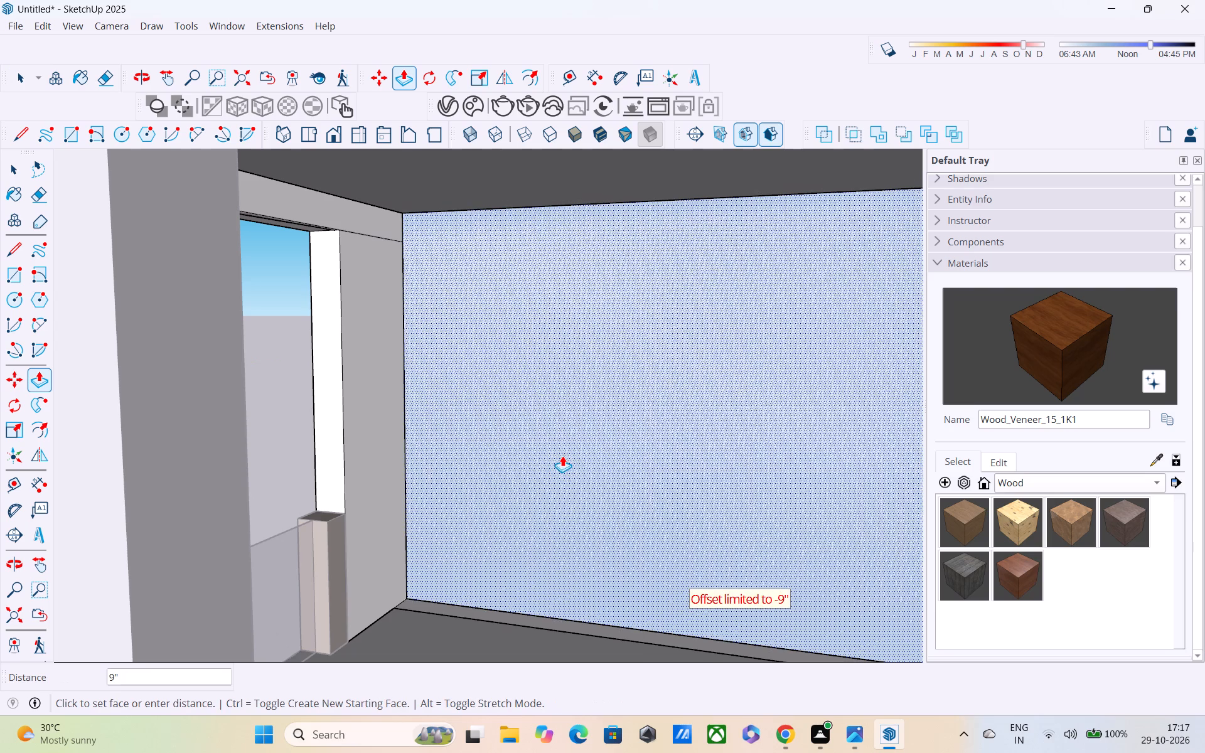
click(568, 448)
scroll(543, 488, down, 4)
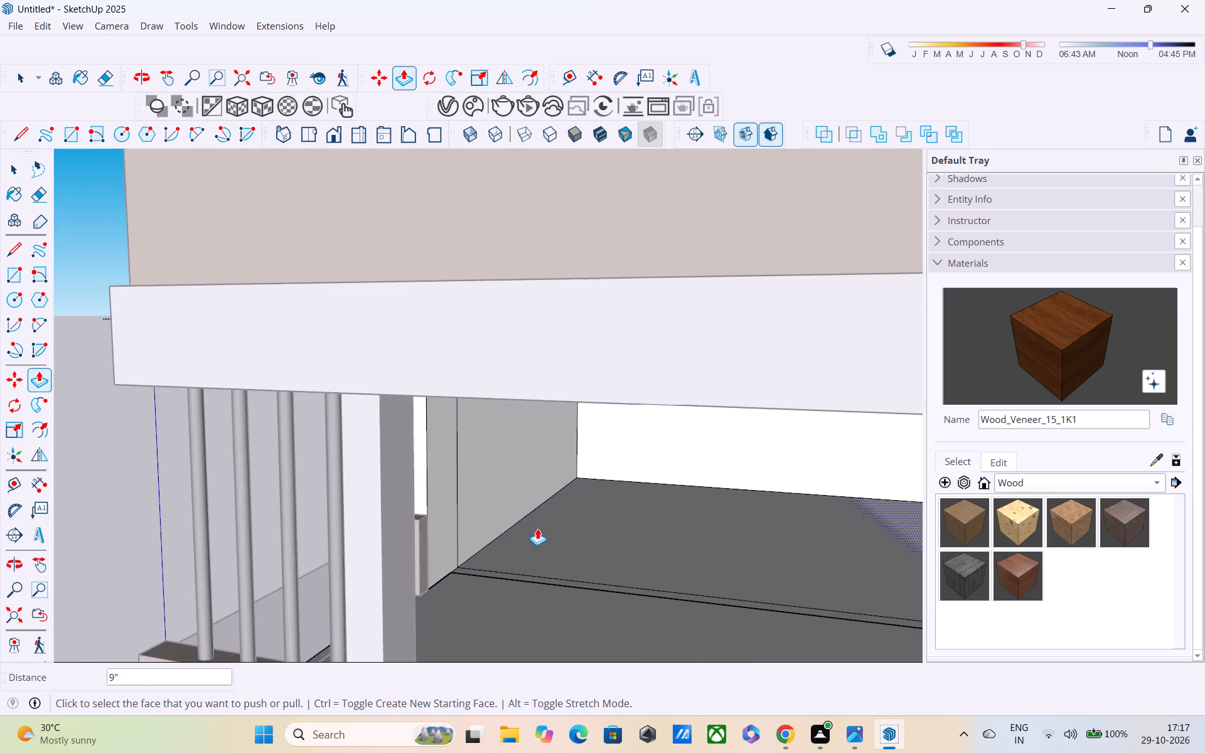
scroll(545, 518, down, 5)
middle_drag(582, 511, 921, 435)
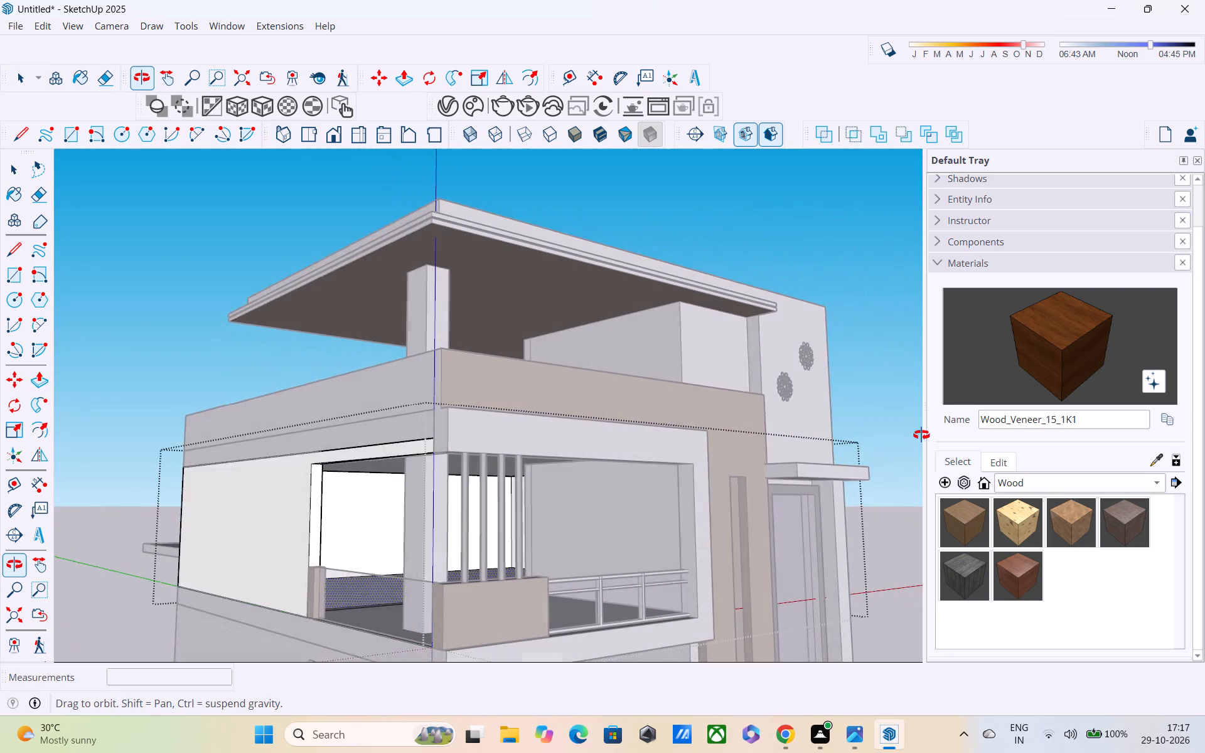
middle_drag(921, 435, 545, 464)
key(space)
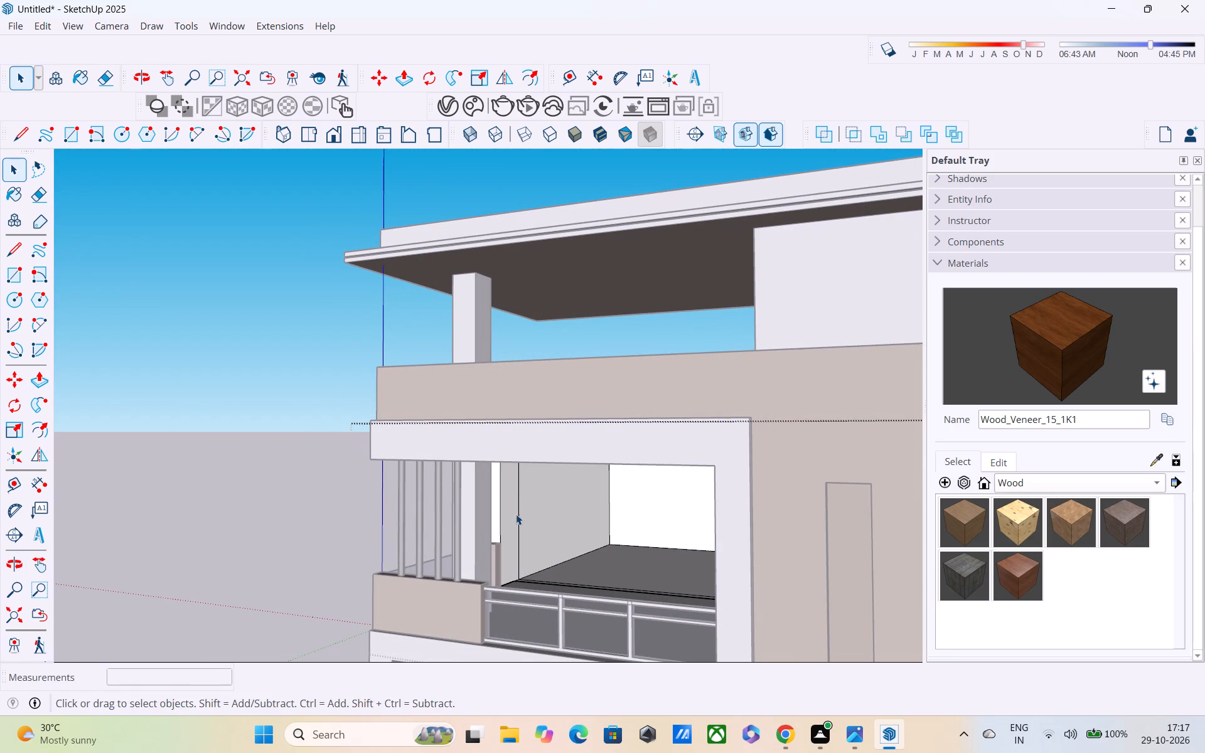
Erase the leftover horizontal and vertical edges on the top-floor side wall where the removed back wall met it.
middle_drag(523, 478, 530, 449)
scroll(541, 517, up, 10)
middle_drag(480, 480, 473, 479)
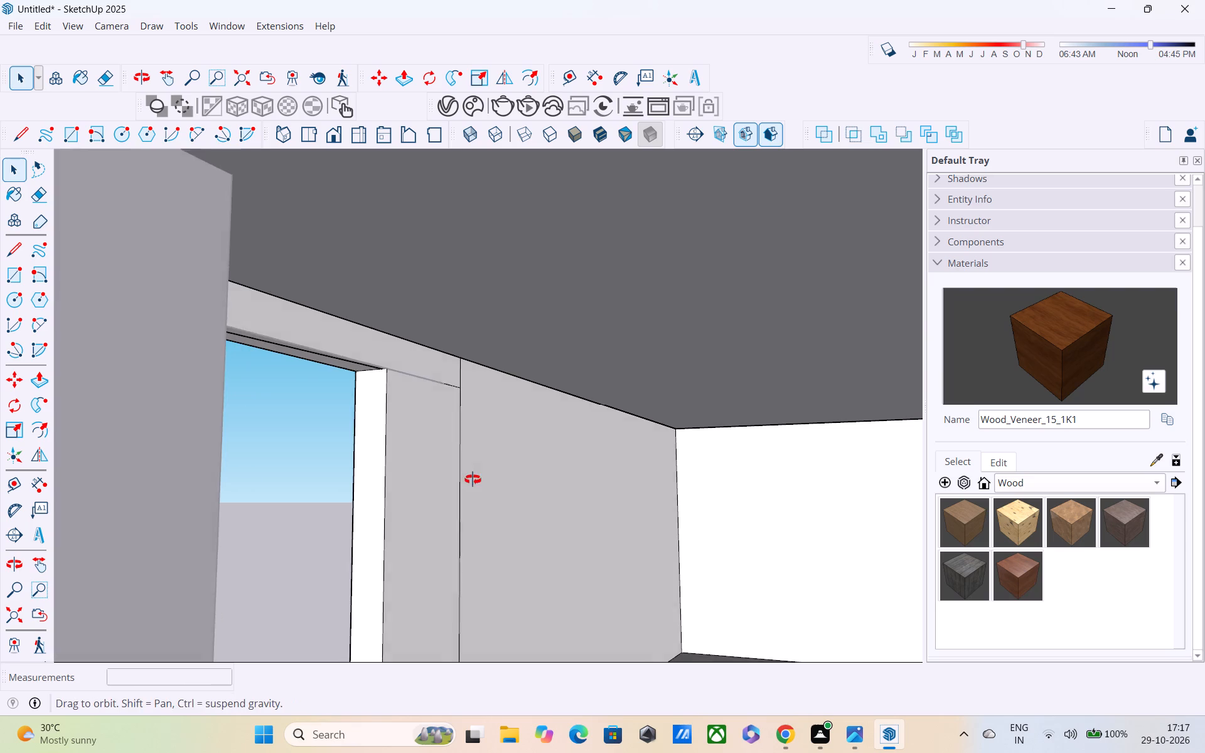
middle_drag(473, 479, 437, 474)
key(r)
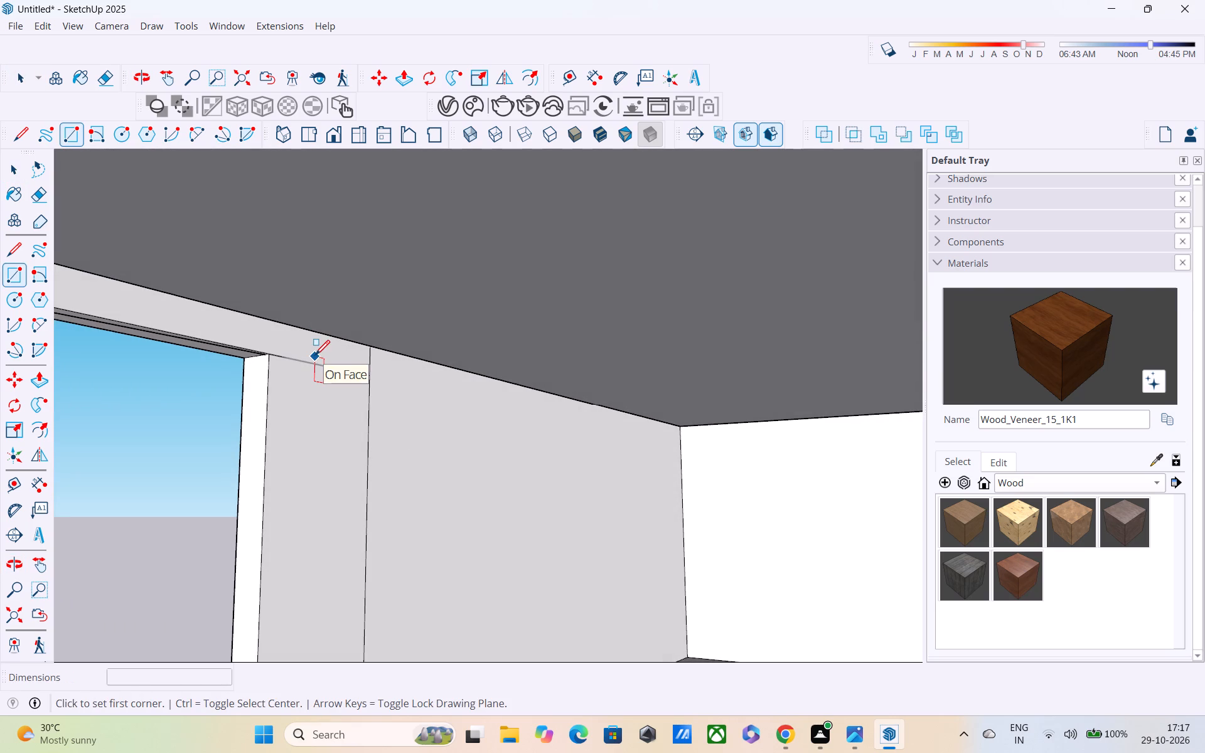
key(e)
drag(316, 356, 320, 374)
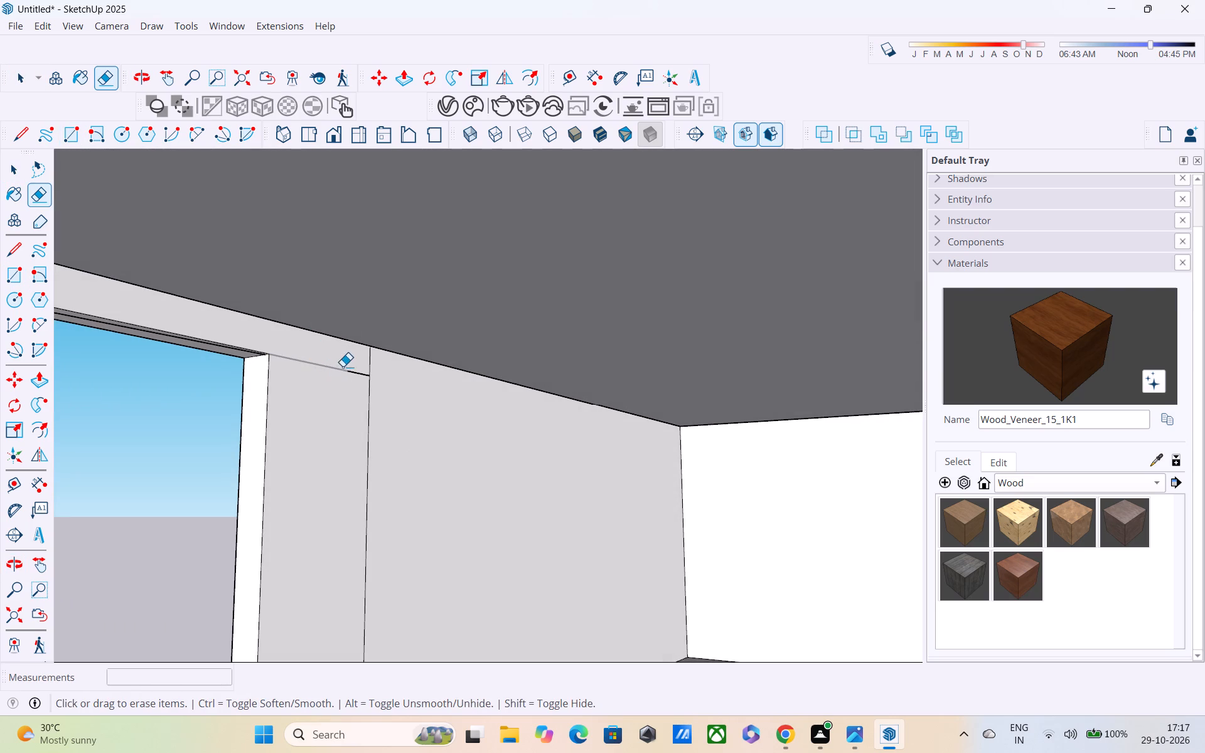
drag(343, 366, 344, 387)
click(355, 376)
key(space)
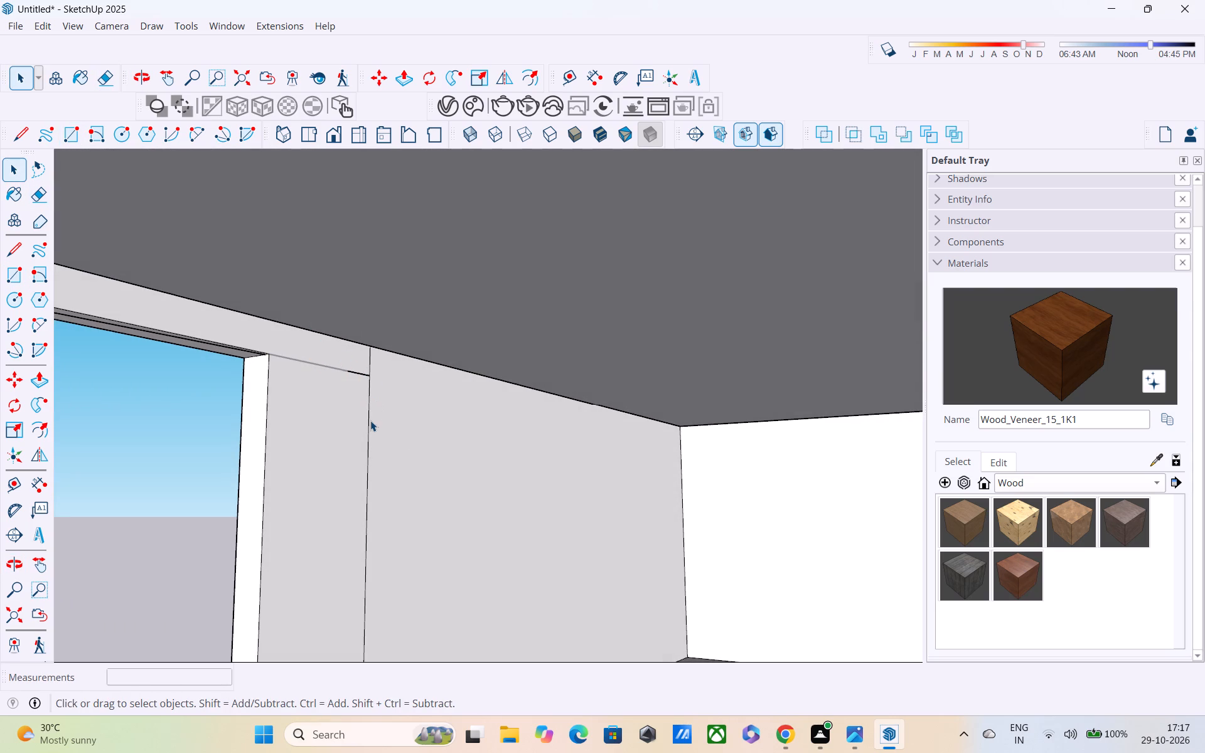
click(370, 420)
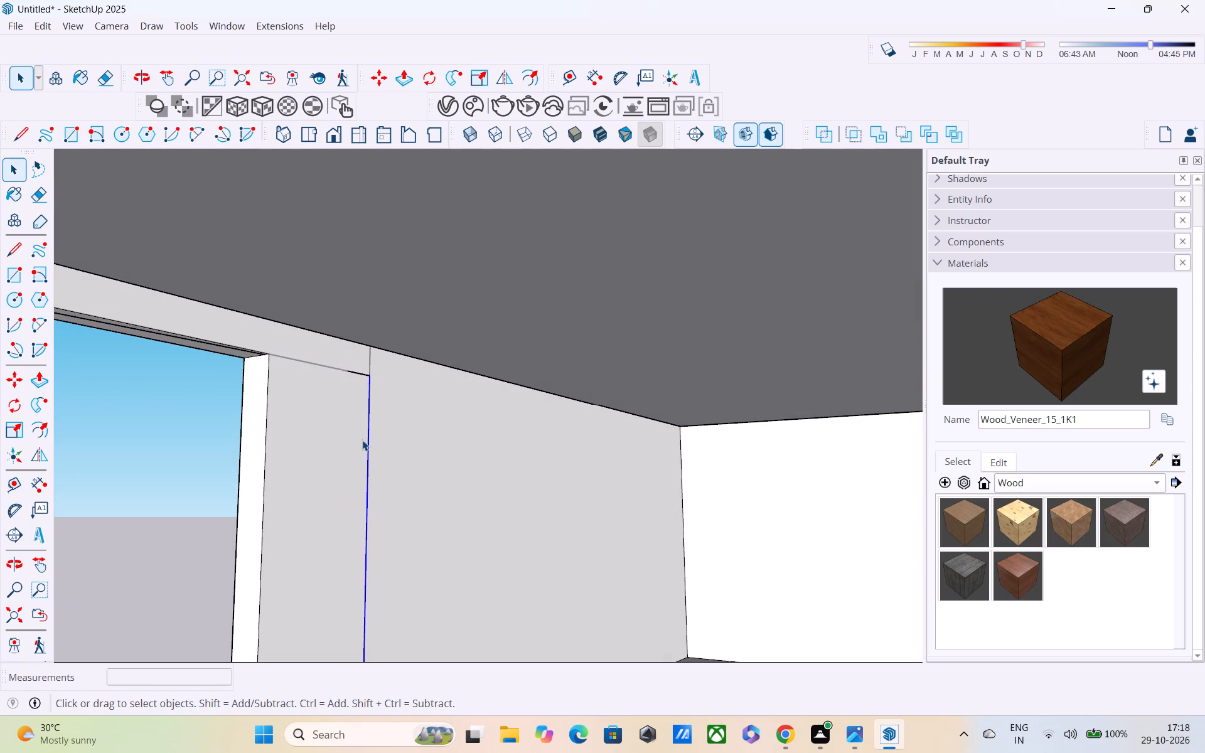
key(e)
drag(362, 440, 384, 462)
Delete the overlapping floor face behind the removed wall's line on the top floor.
scroll(382, 445, down, 2)
middle_drag(381, 443, 376, 430)
scroll(376, 430, down, 4)
middle_drag(376, 430, 693, 486)
middle_drag(623, 486, 663, 497)
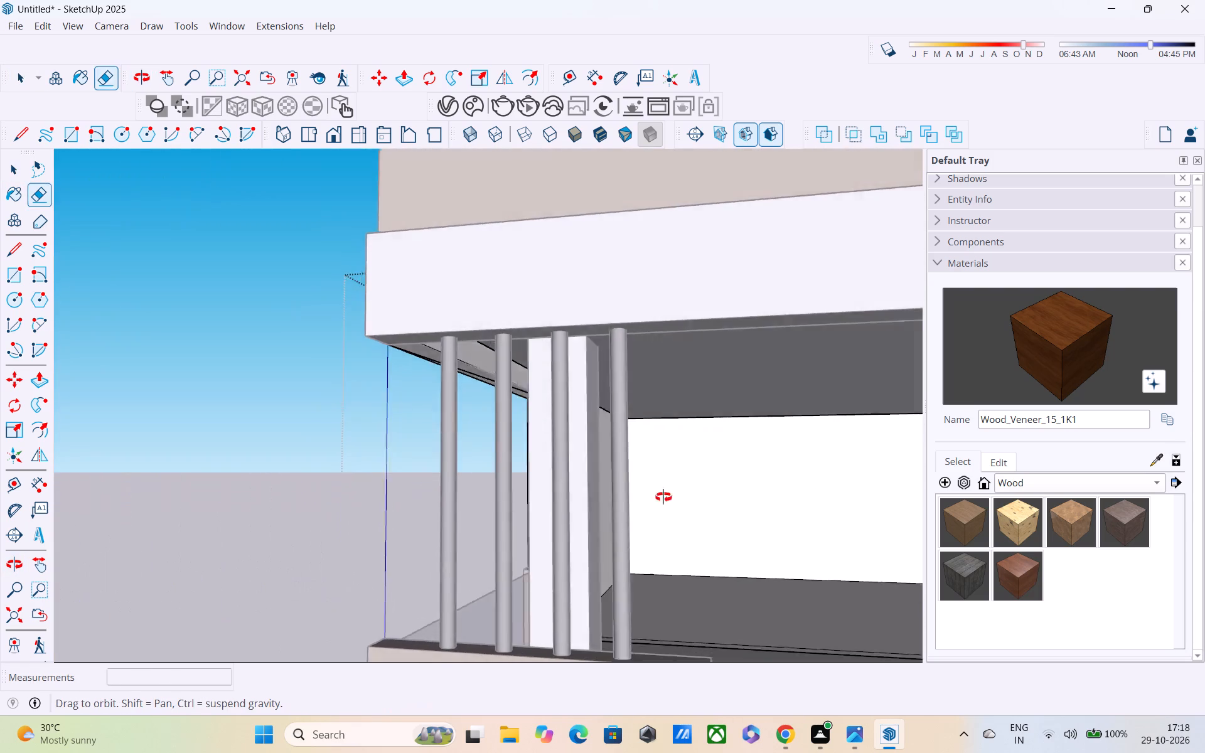
middle_drag(663, 497, 439, 474)
scroll(635, 494, down, 3)
middle_drag(767, 504, 774, 507)
middle_drag(774, 507, 616, 420)
middle_drag(613, 419, 792, 523)
scroll(774, 451, up, 4)
drag(761, 452, 758, 465)
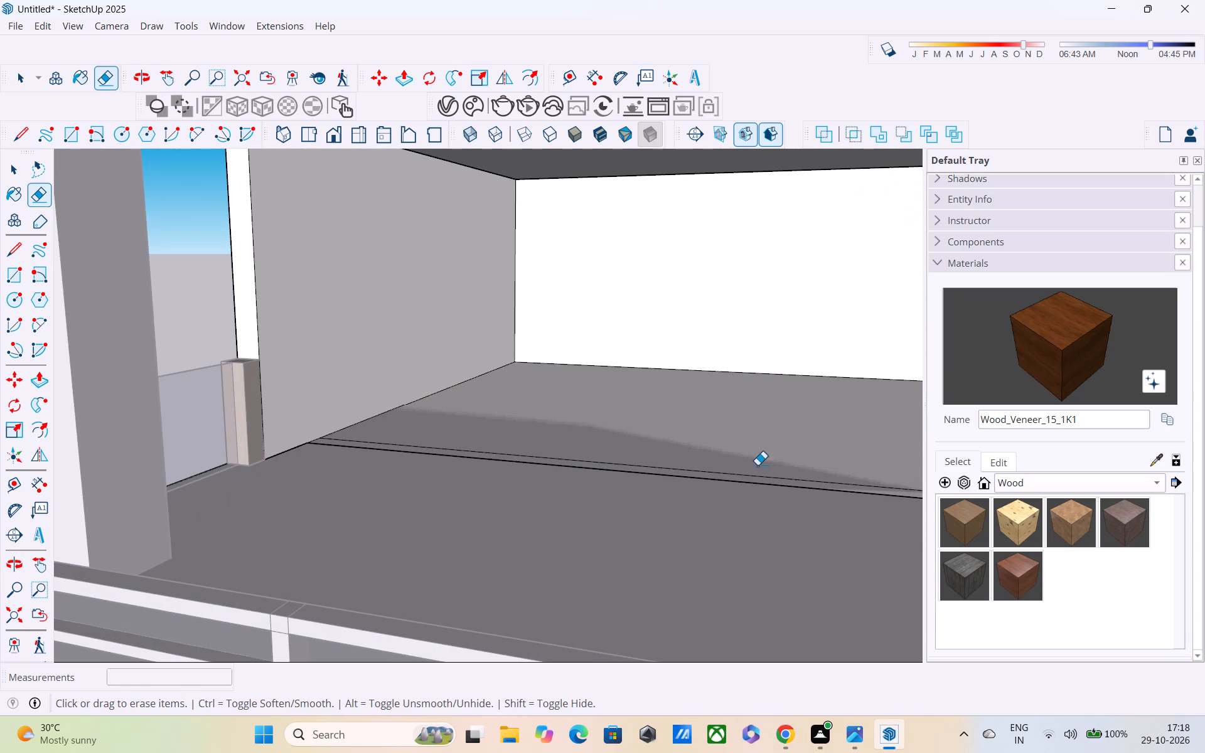
drag(758, 465, 755, 469)
key(space)
click(748, 446)
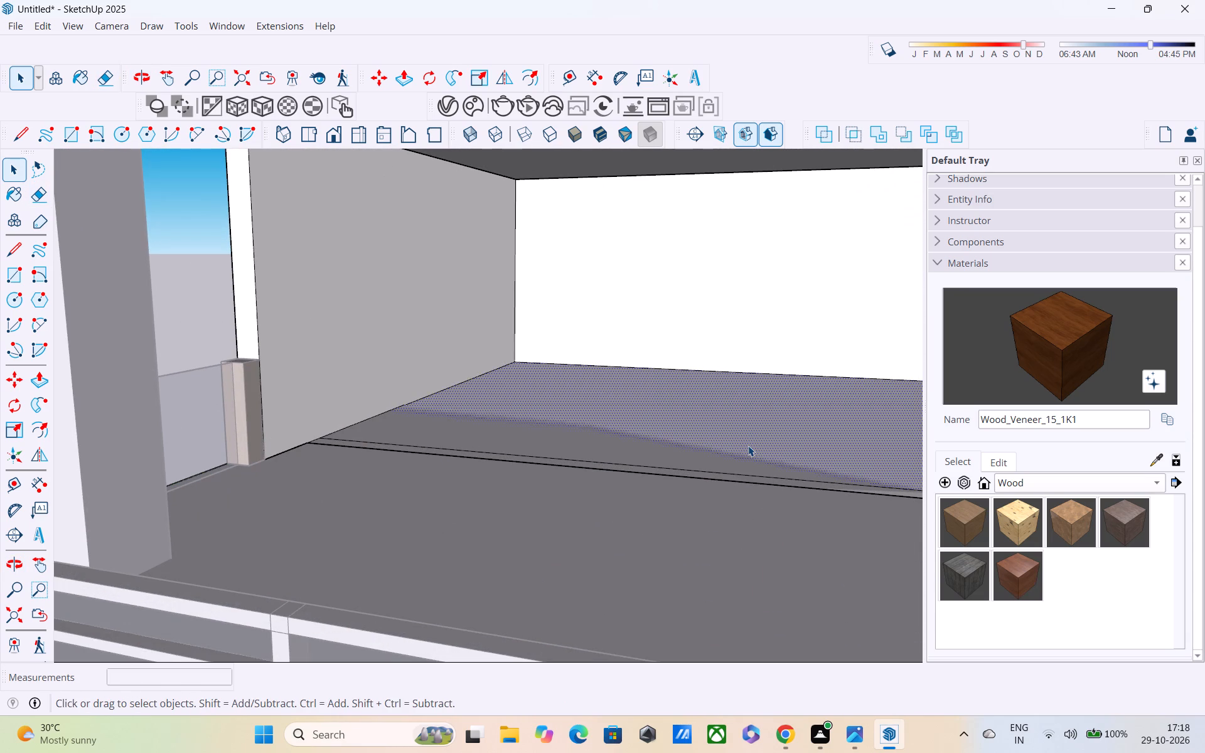
key(Delete)
Examine the top-floor balcony and its floor from outside and inside, around the line of the removed back wall.
scroll(662, 433, down, 6)
scroll(584, 113, down, 2)
middle_drag(624, 260, 813, 279)
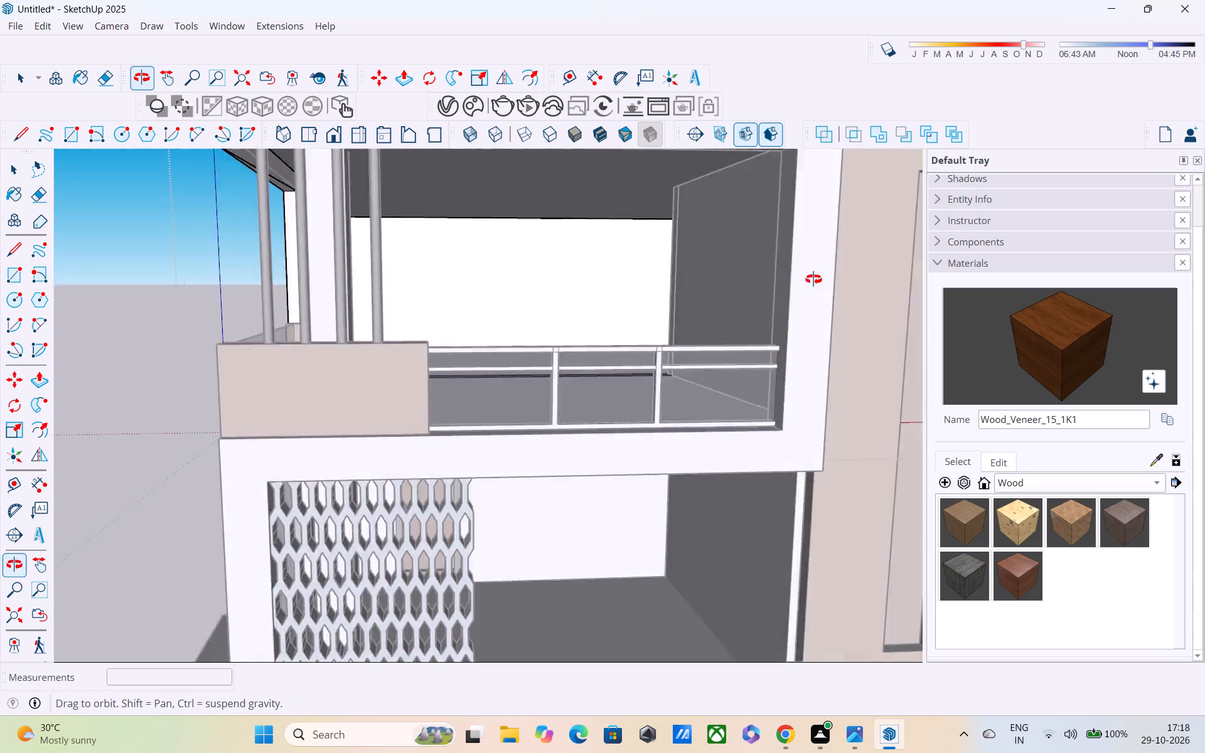
middle_drag(813, 279, 554, 381)
middle_drag(559, 355, 643, 341)
scroll(633, 361, up, 4)
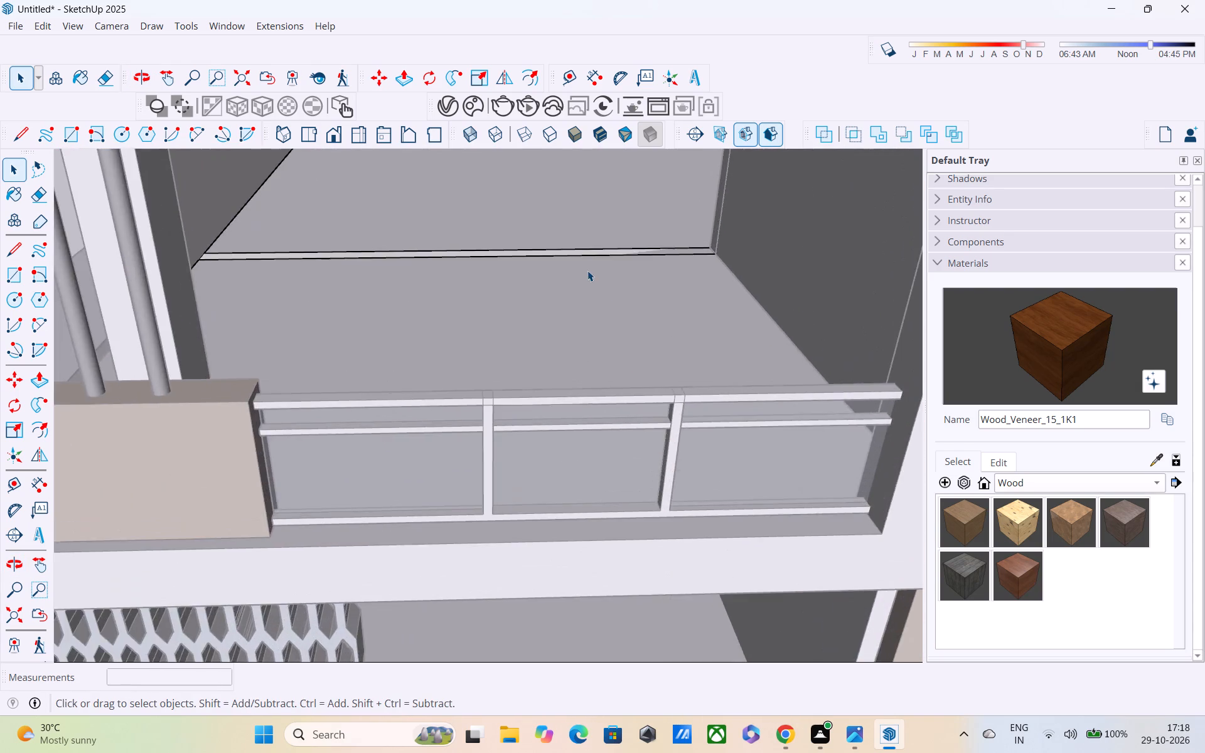
scroll(586, 269, up, 6)
shift+middle_drag(577, 252, 730, 473)
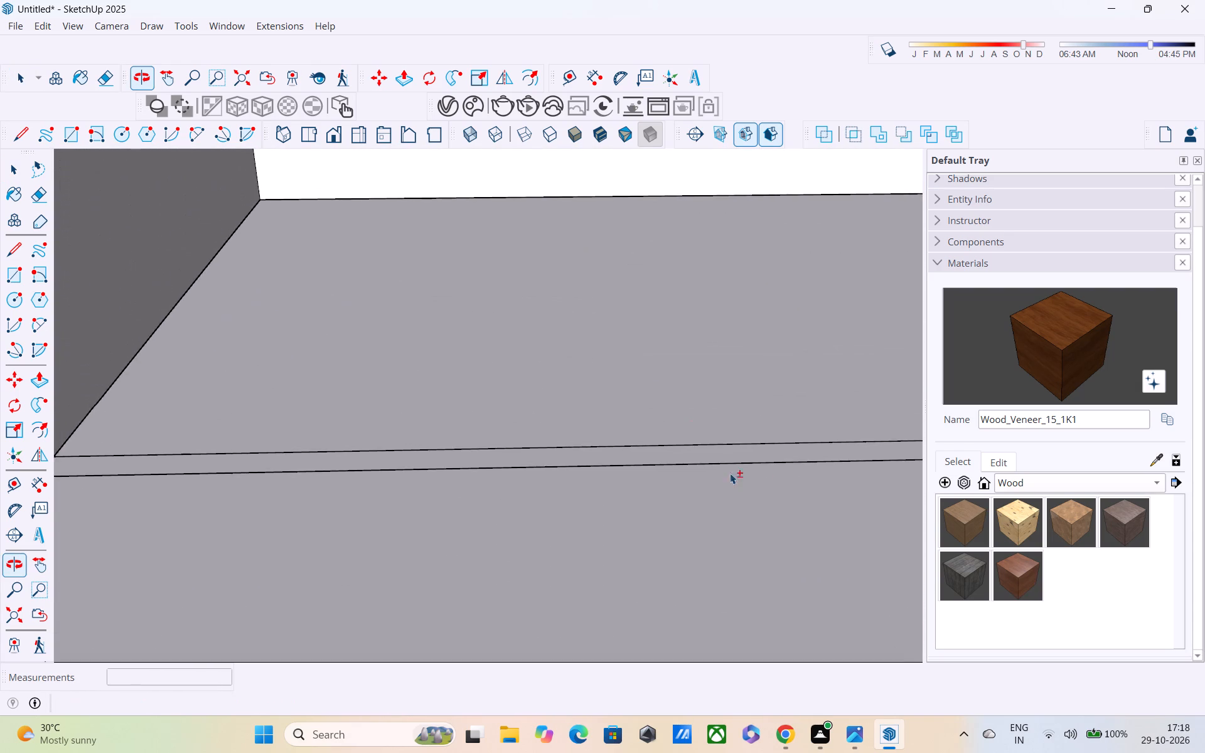
middle_drag(685, 430, 885, 550)
middle_drag(345, 282, 289, 281)
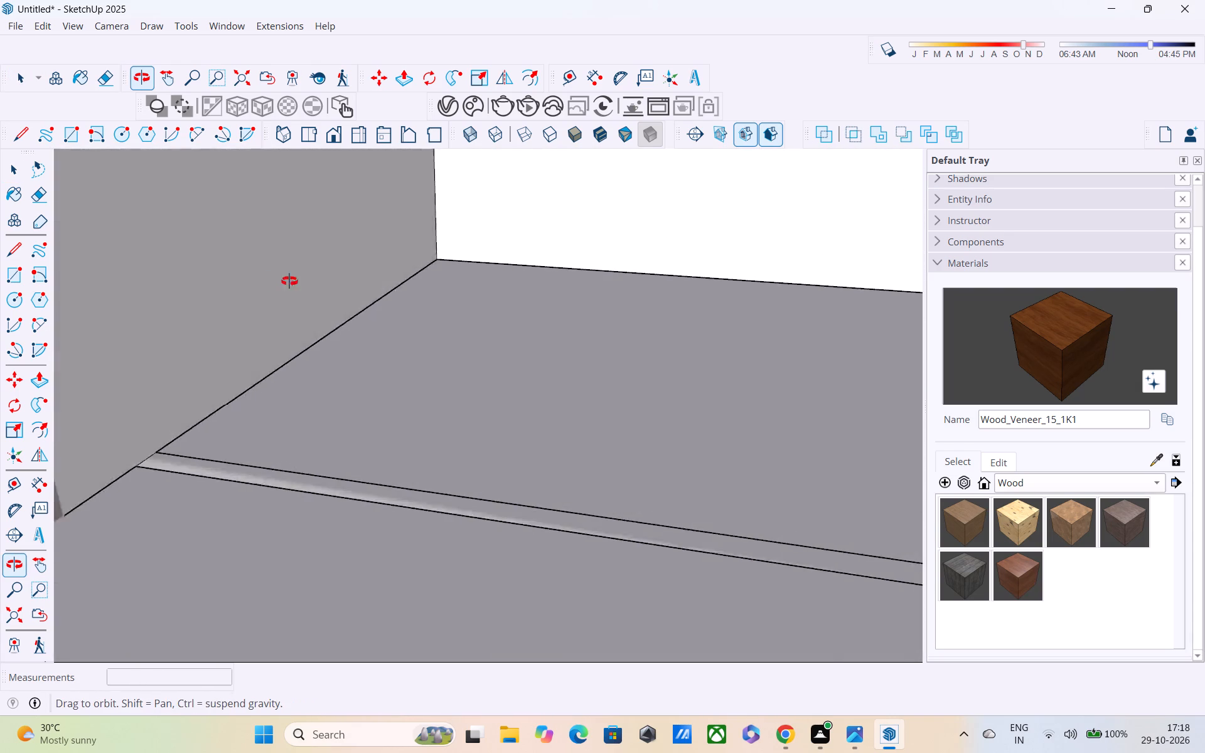
middle_drag(289, 281, 941, 228)
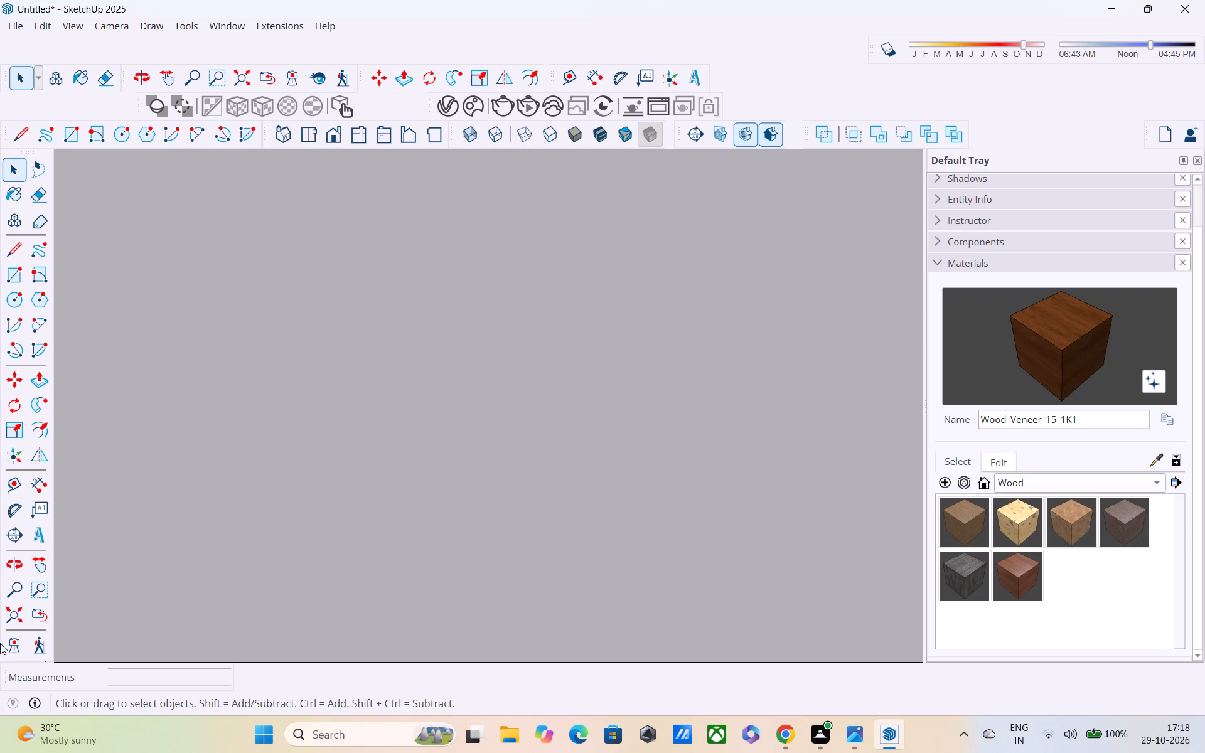
Open the group holding the stray flat panels far from the building and delete all of those panels.
click(14, 609)
shift+middle_drag(74, 480, 168, 484)
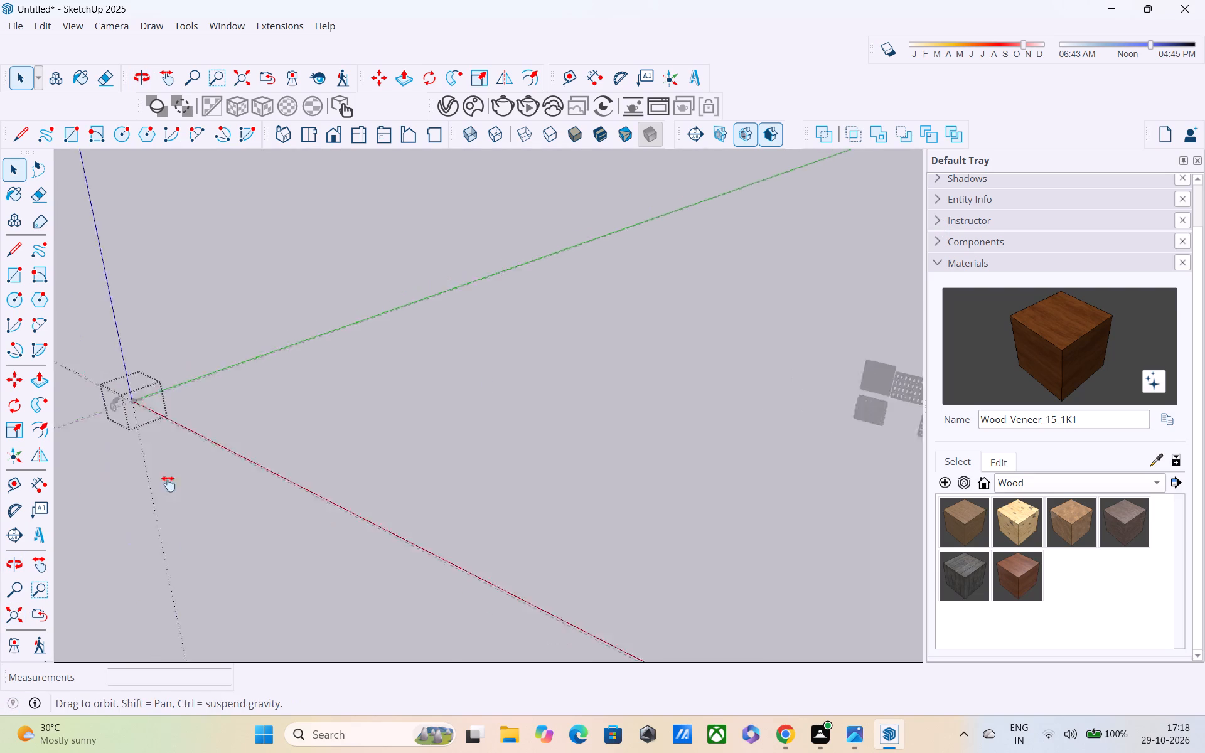
shift+middle_drag(168, 484, 431, 485)
scroll(438, 368, up, 5)
scroll(453, 396, down, 2)
scroll(573, 466, down, 2)
middle_drag(570, 463, 486, 409)
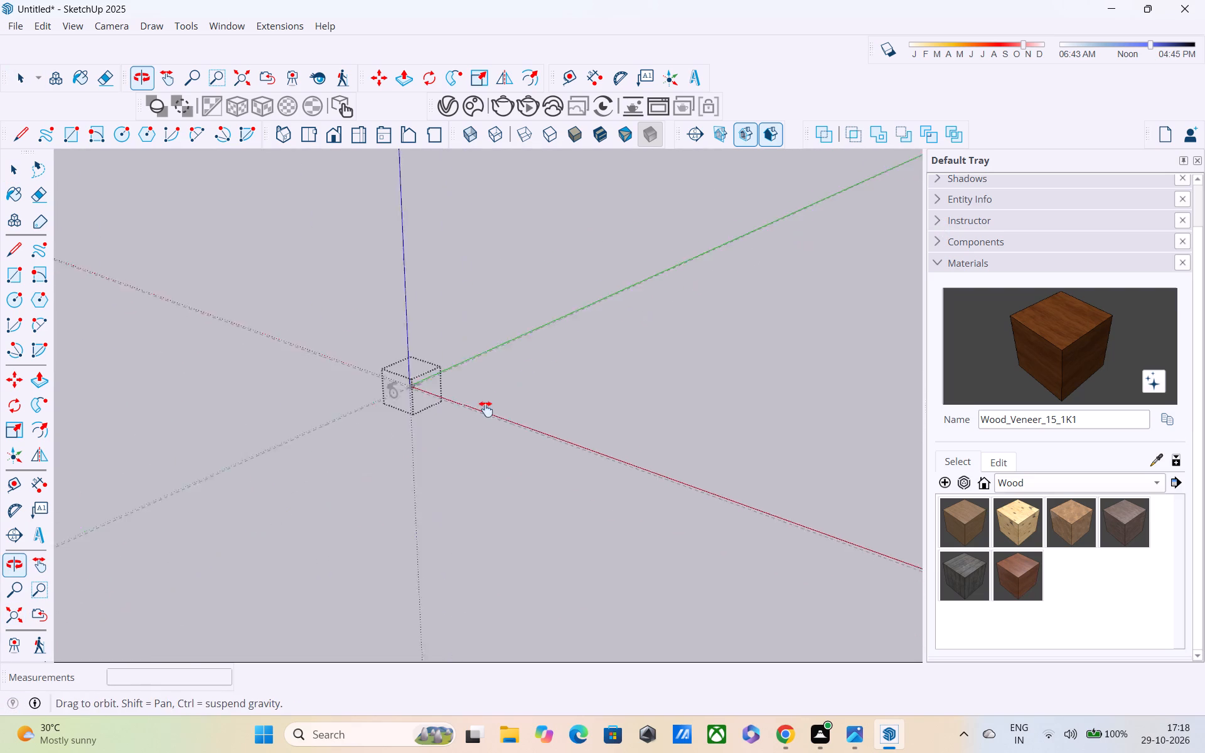
middle_drag(486, 409, 434, 383)
scroll(428, 379, down, 8)
middle_drag(427, 376, 426, 376)
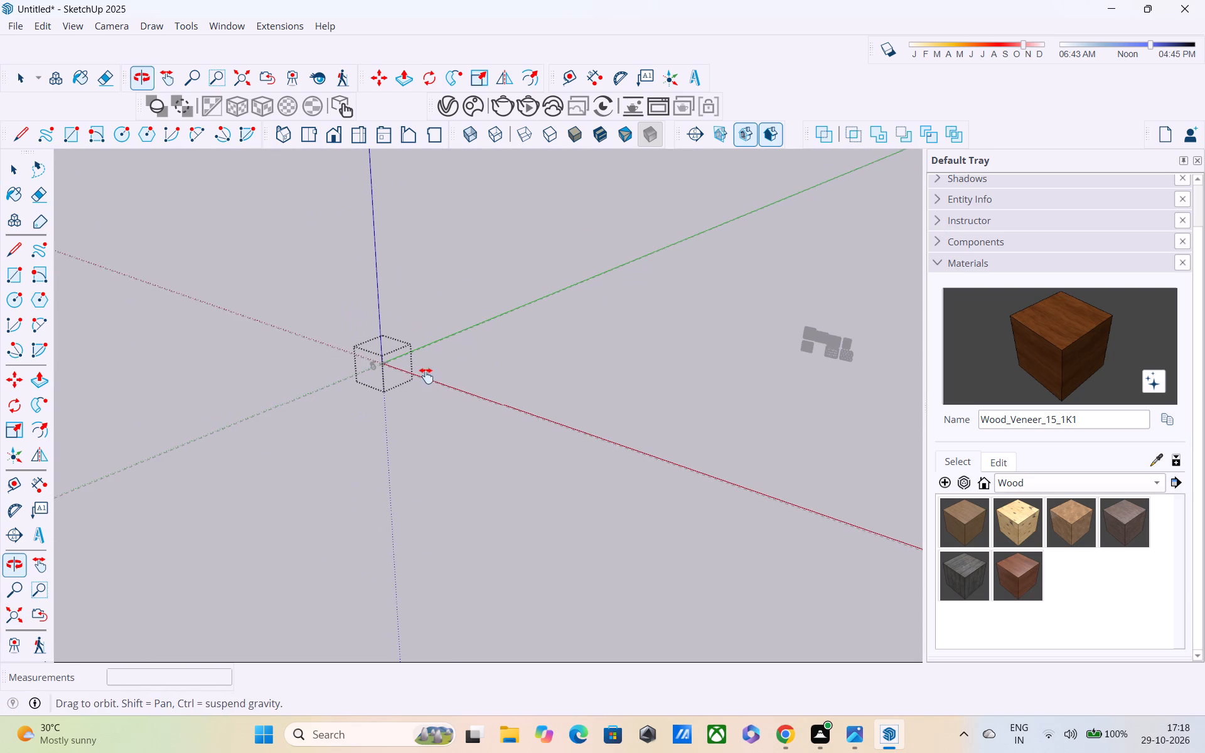
middle_drag(426, 376, 314, 375)
key(space)
drag(569, 279, 753, 392)
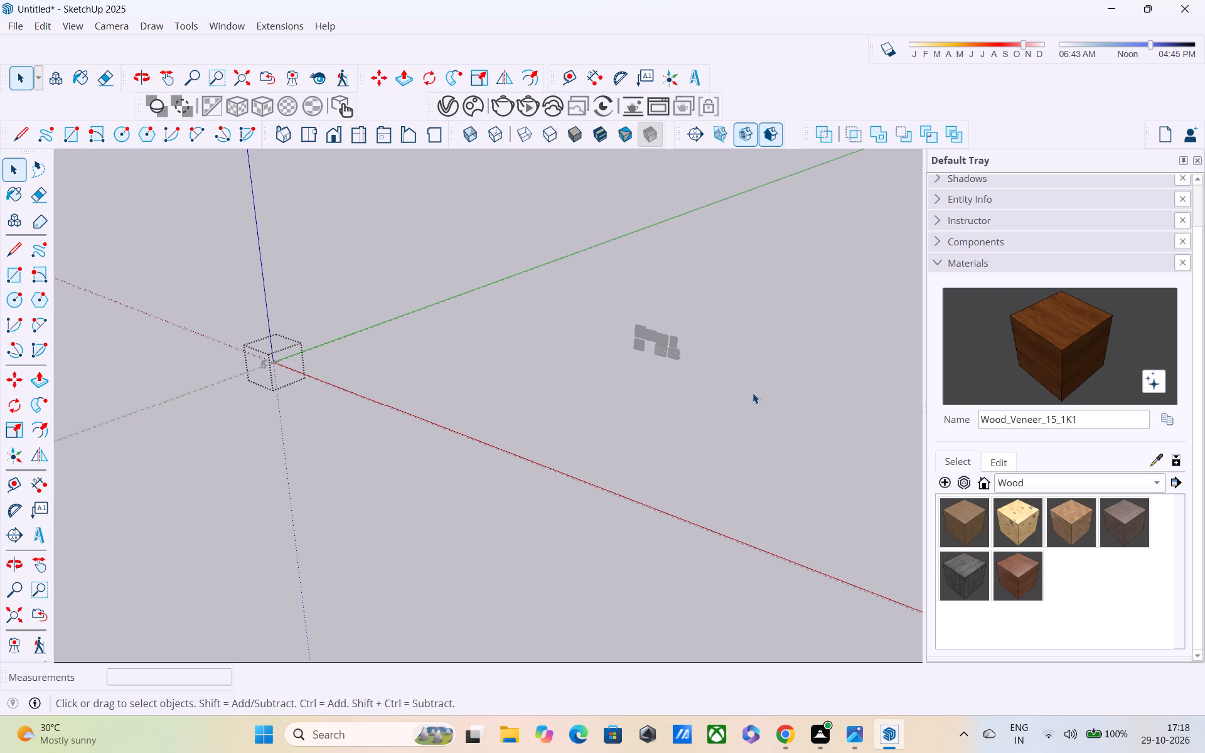
click(663, 341)
drag(569, 316, 778, 405)
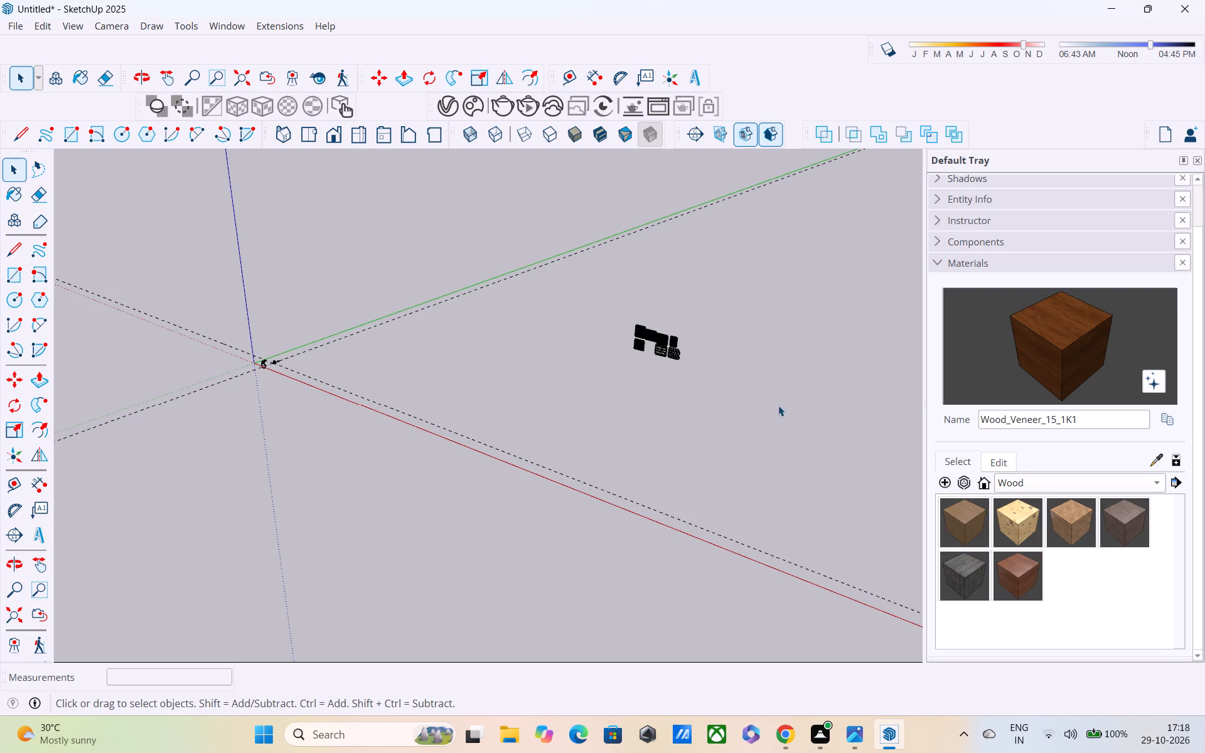
double_click(665, 339)
click(665, 339)
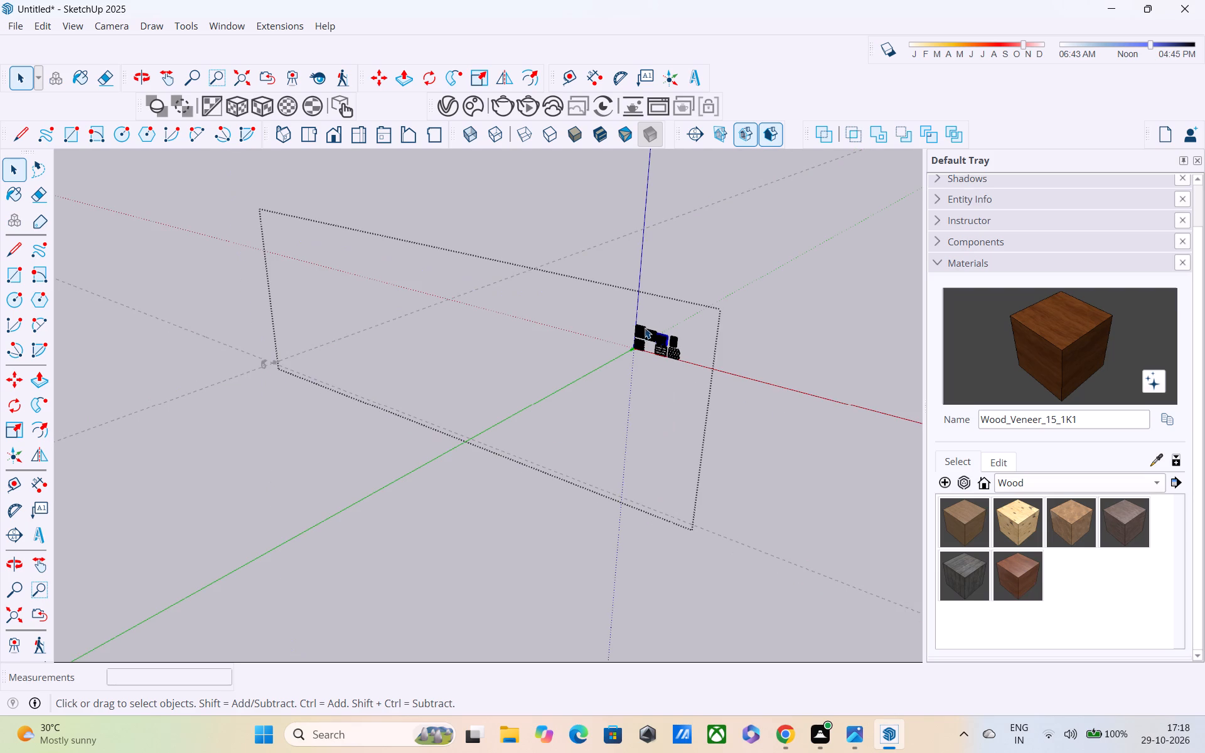
drag(596, 304, 708, 368)
key(Delete)
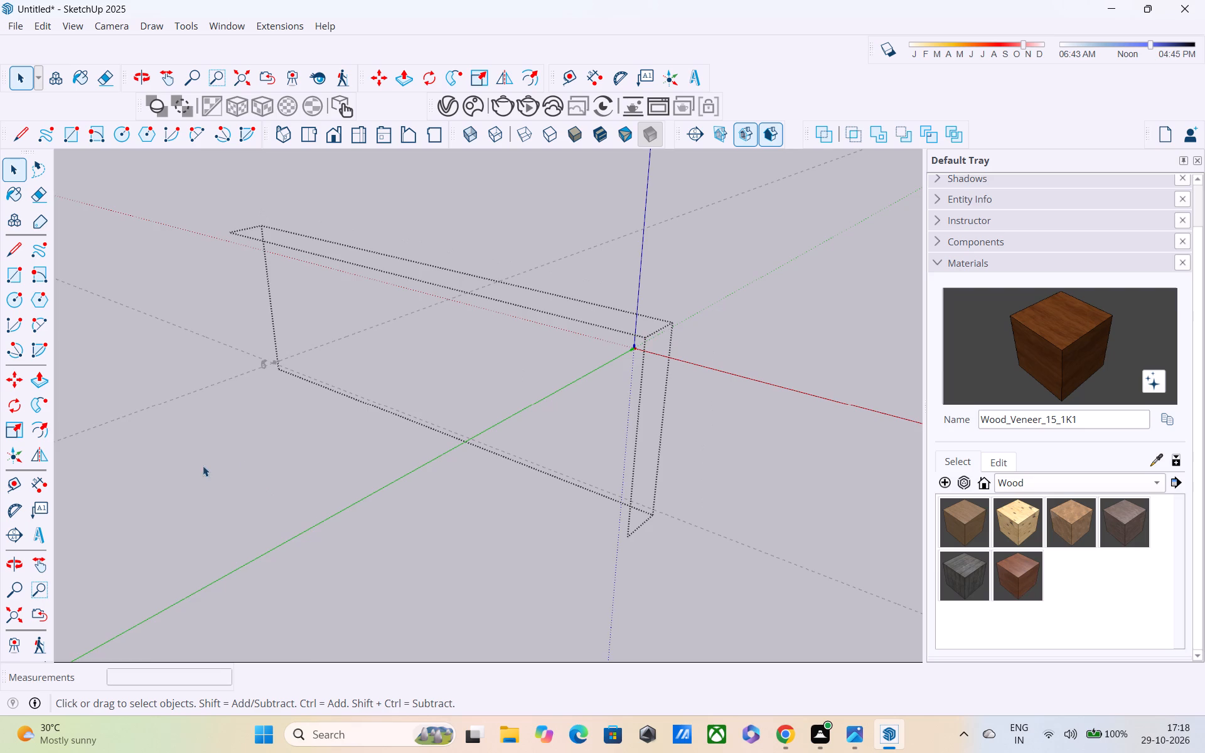
Return to the building and close the open brick-screen group so the whole model is editable again.
scroll(214, 369, up, 18)
scroll(466, 349, up, 2)
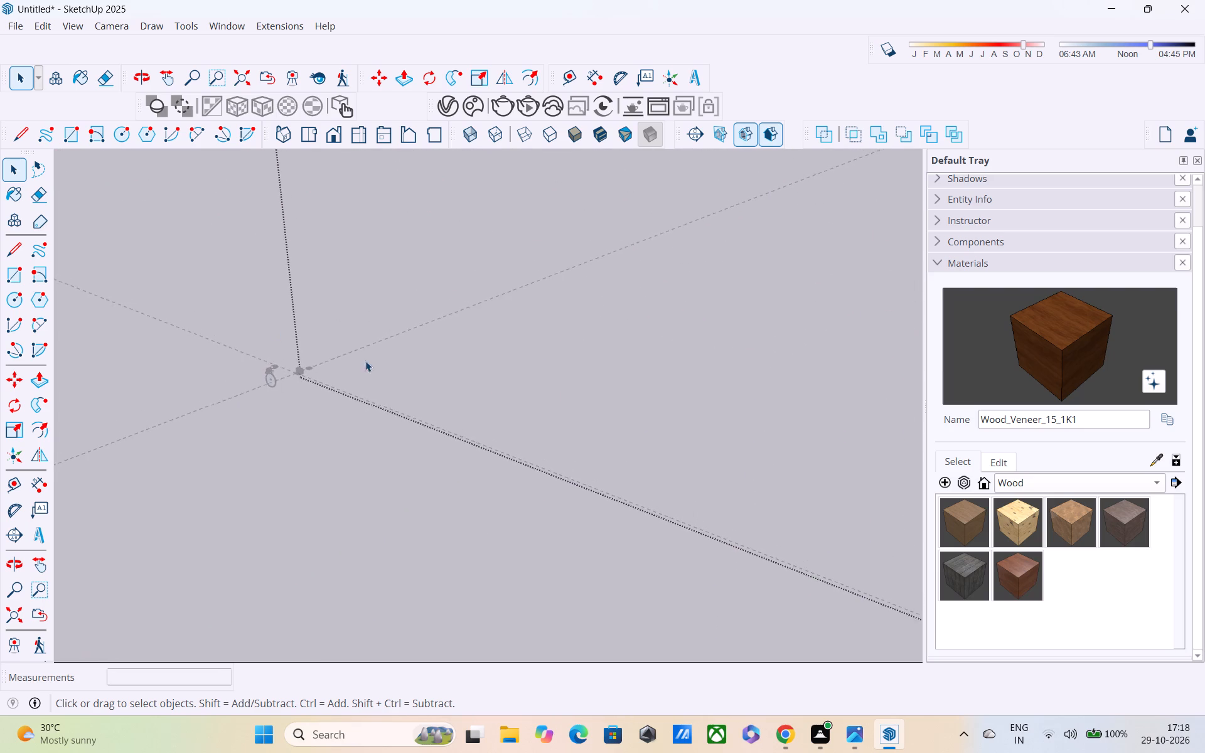
scroll(365, 361, up, 2)
scroll(147, 356, up, 12)
scroll(134, 477, up, 6)
scroll(397, 409, up, 6)
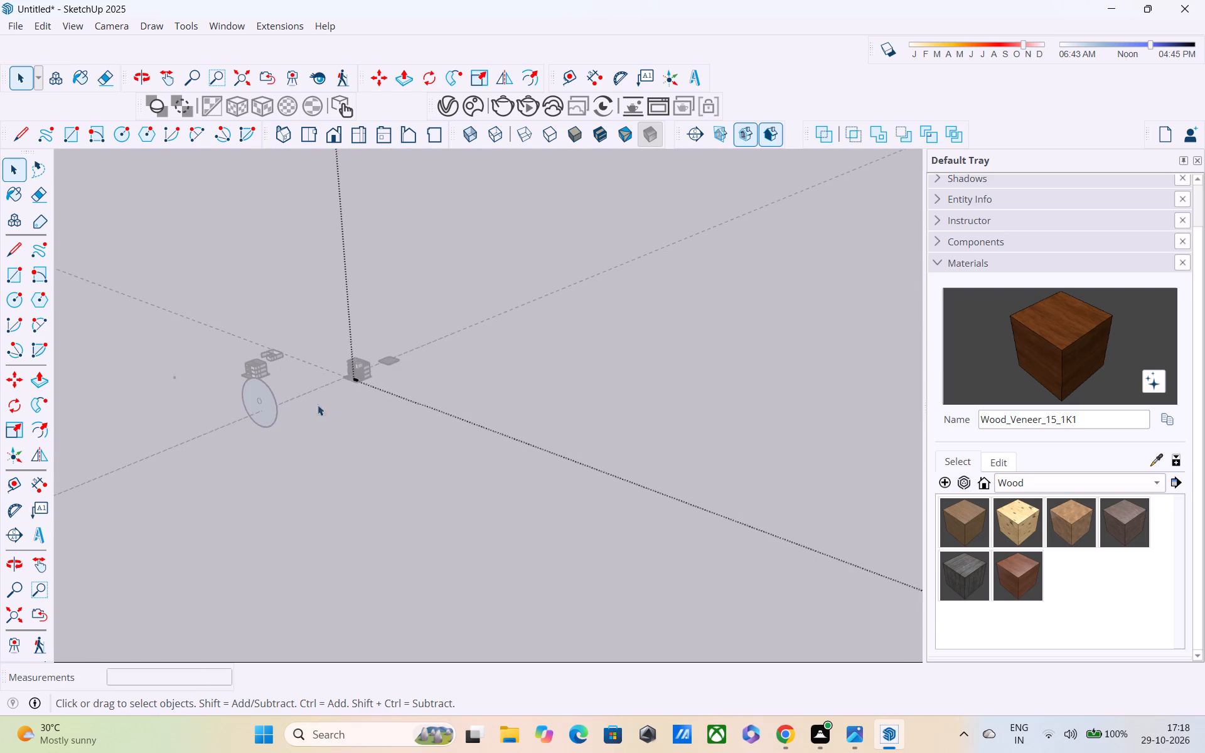
scroll(200, 428, down, 1)
scroll(203, 428, up, 5)
scroll(439, 353, up, 6)
scroll(239, 422, up, 7)
scroll(437, 366, up, 8)
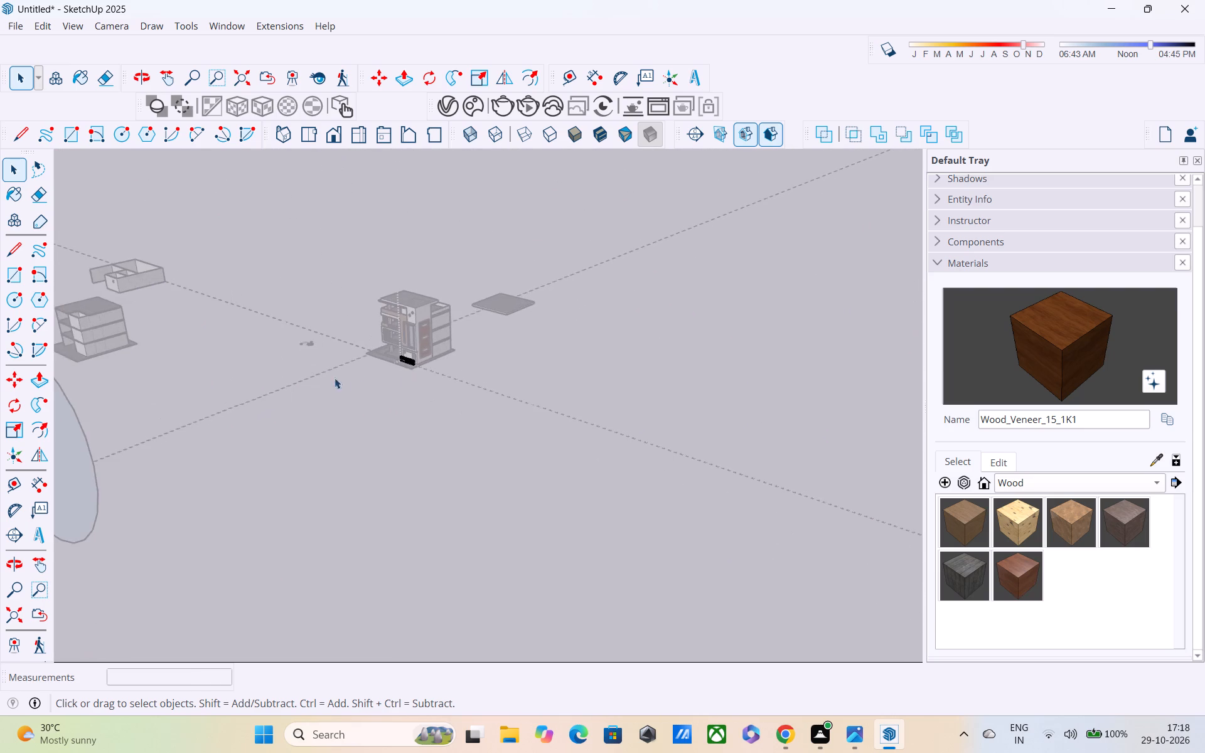
scroll(328, 366, up, 7)
scroll(425, 346, up, 14)
scroll(518, 299, up, 7)
scroll(419, 364, up, 5)
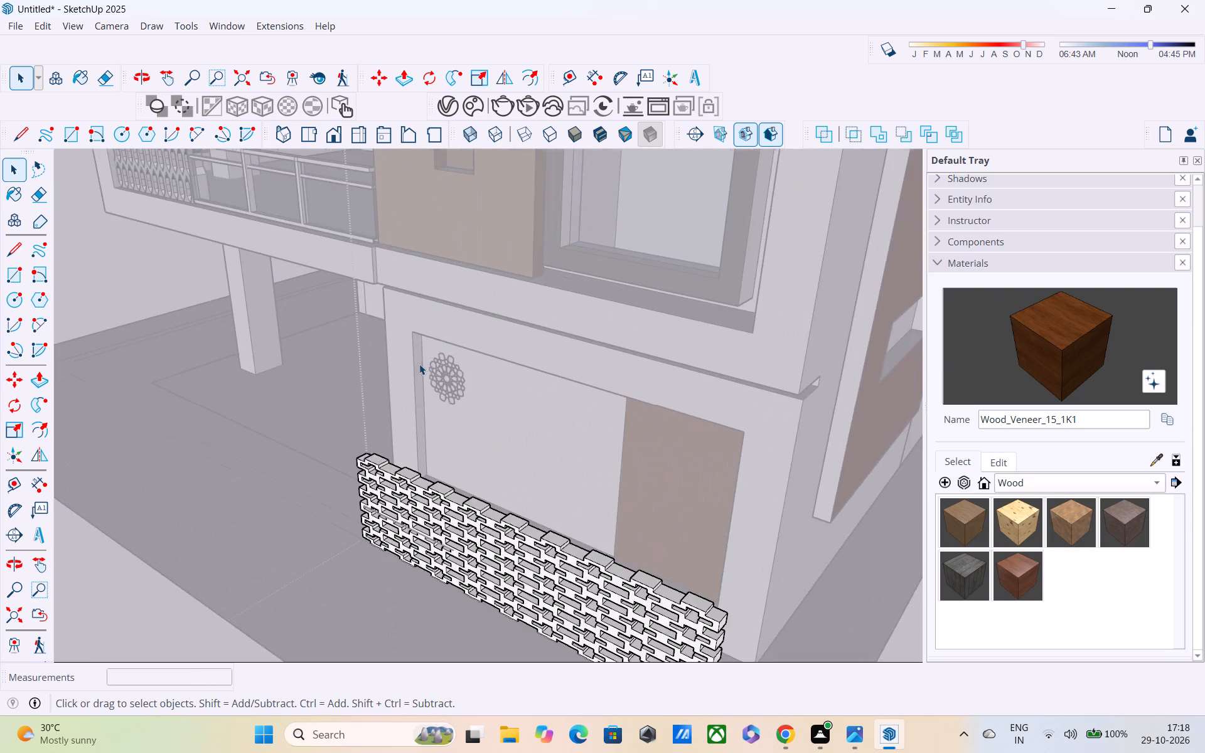
scroll(440, 339, up, 7)
scroll(605, 161, up, 1)
scroll(599, 171, down, 8)
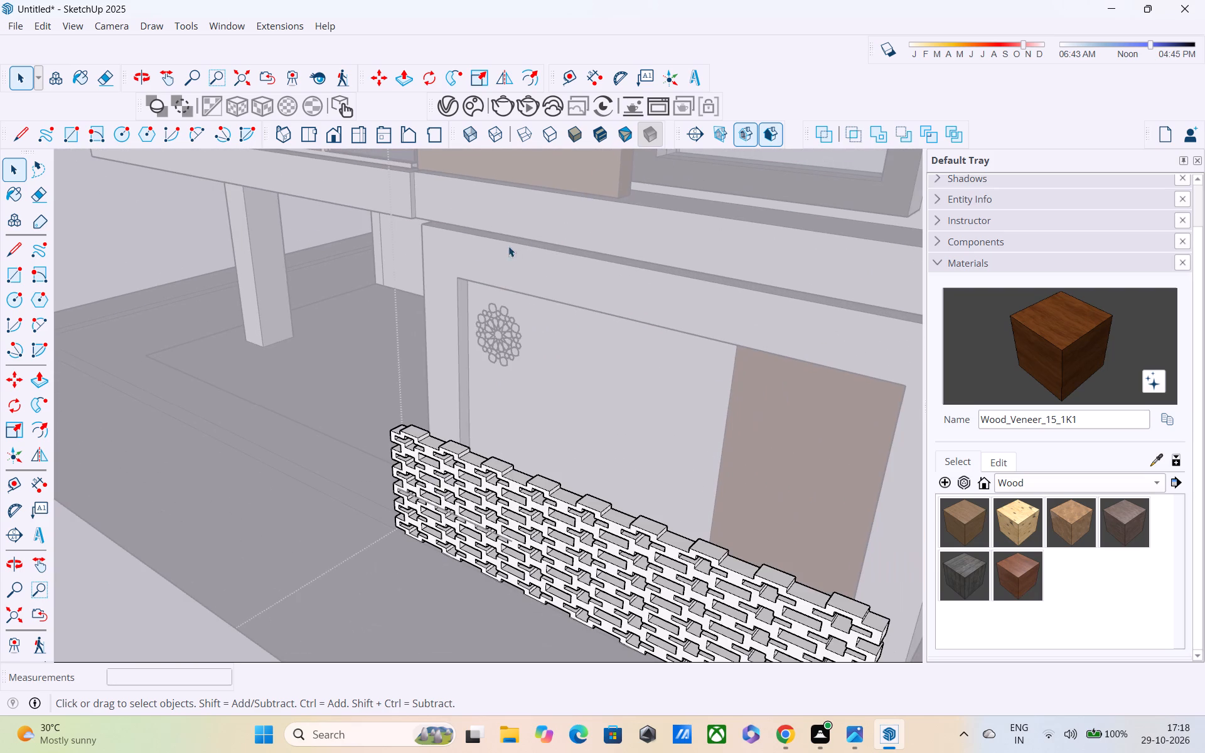
click(317, 364)
scroll(453, 205, down, 3)
shift+middle_drag(453, 205, 626, 340)
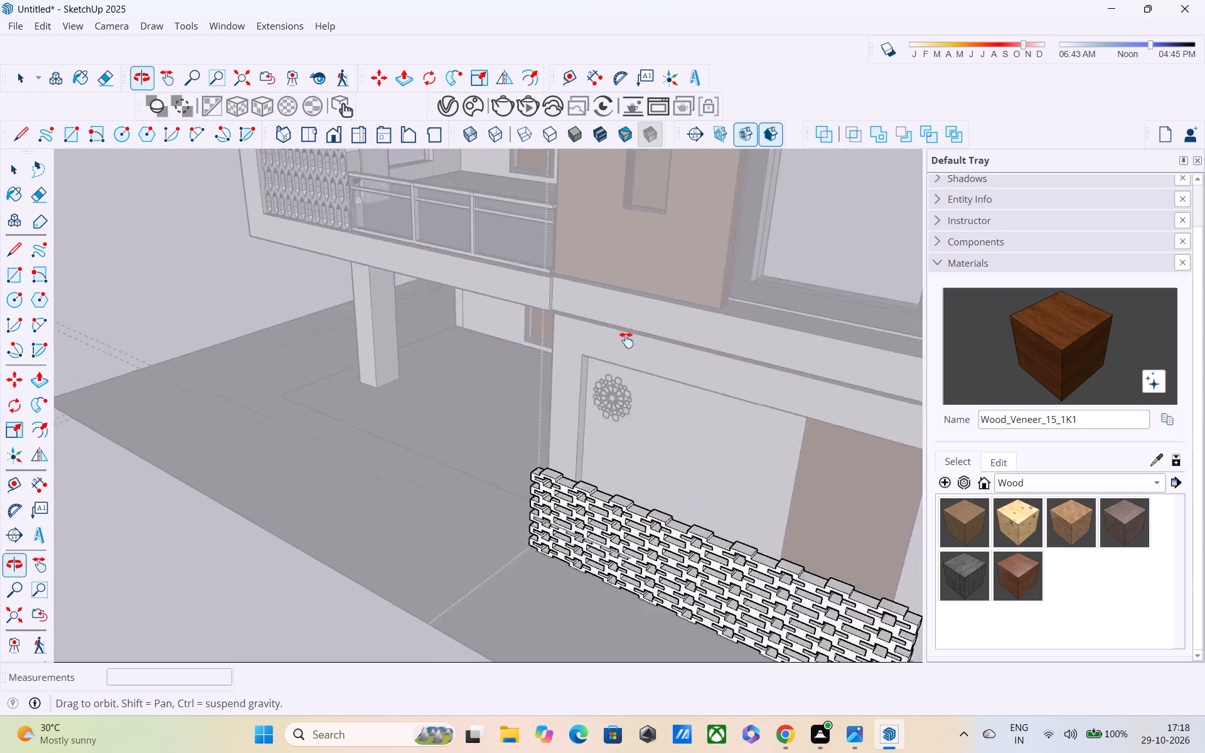
shift+middle_drag(626, 340, 783, 493)
shift+middle_drag(773, 395, 790, 752)
middle_drag(759, 485, 757, 379)
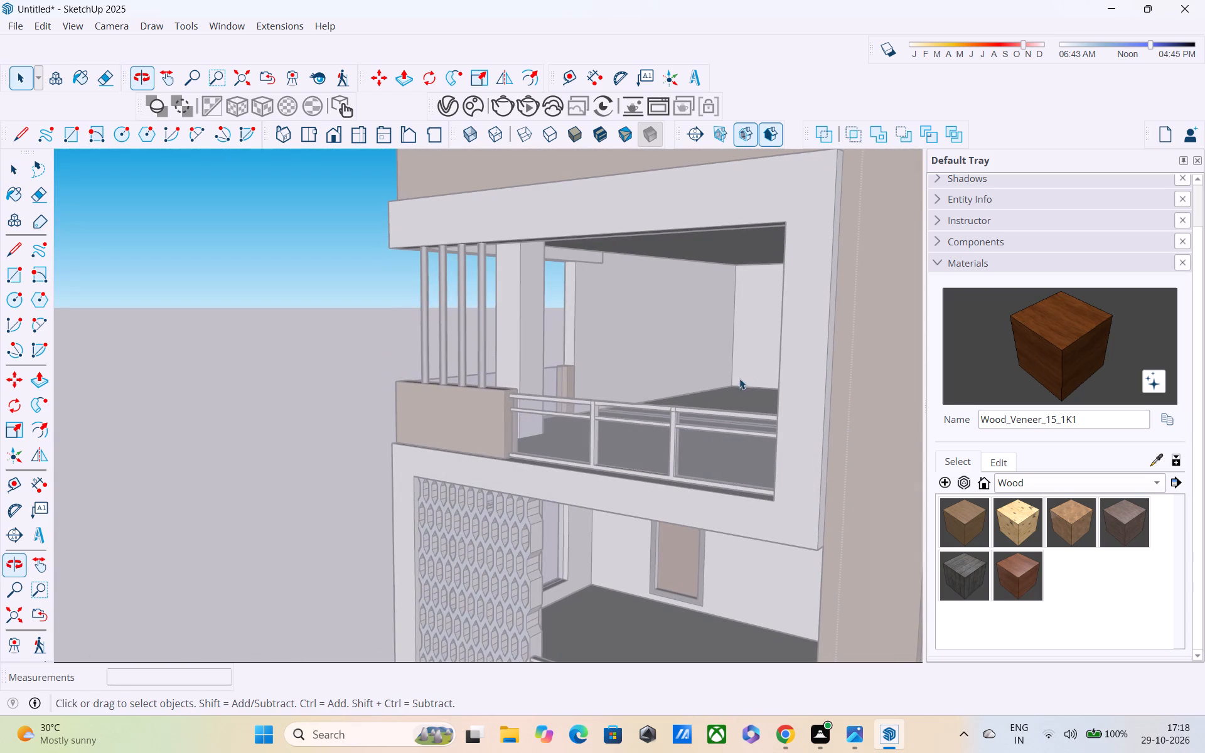
key(space)
click(343, 267)
double_click(355, 305)
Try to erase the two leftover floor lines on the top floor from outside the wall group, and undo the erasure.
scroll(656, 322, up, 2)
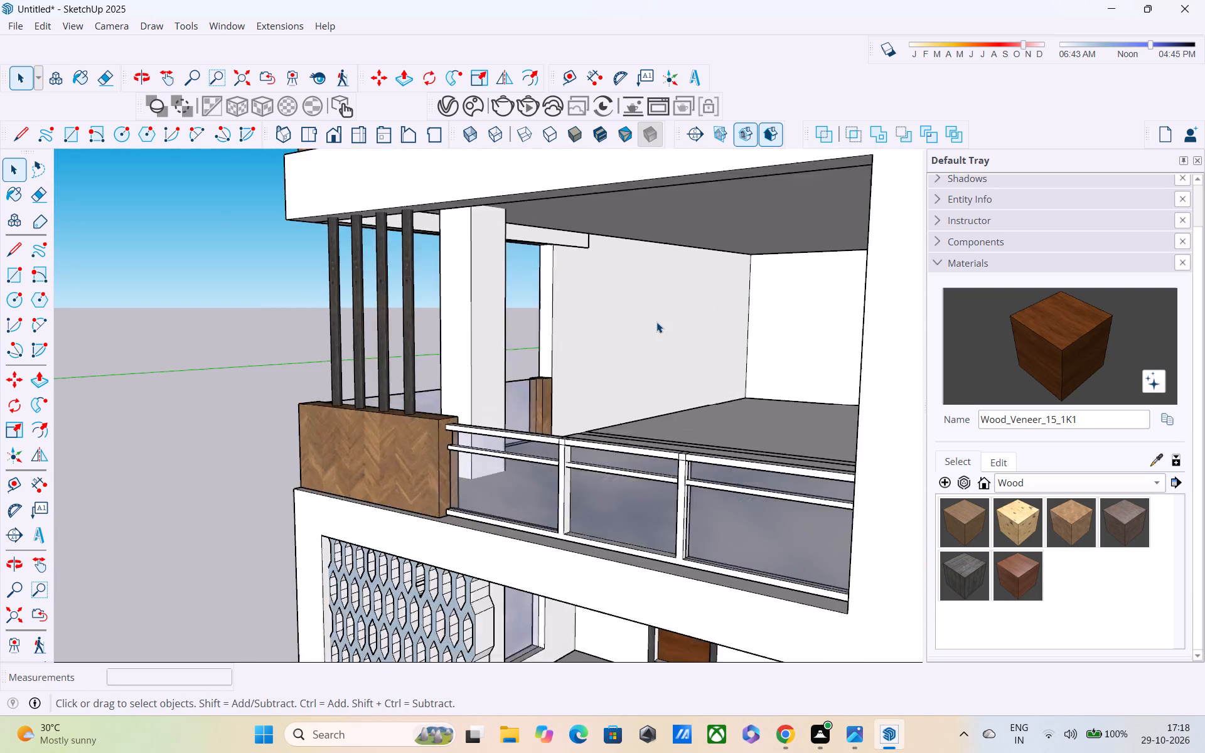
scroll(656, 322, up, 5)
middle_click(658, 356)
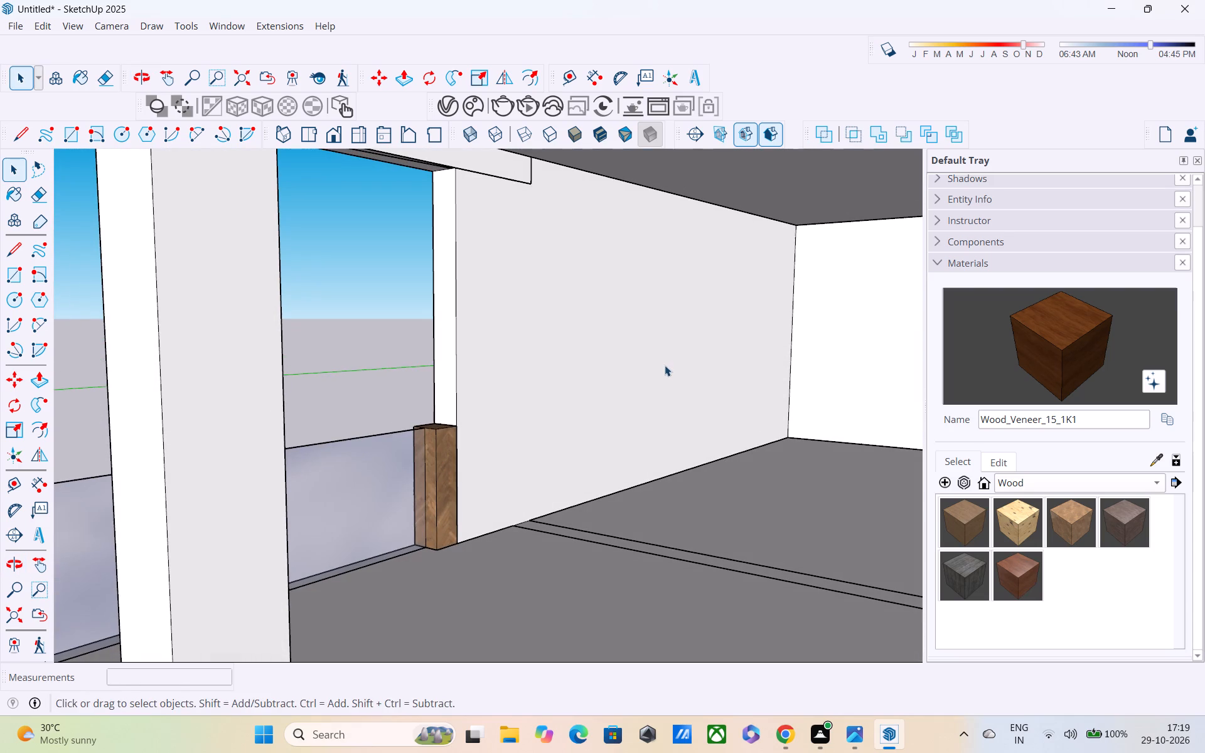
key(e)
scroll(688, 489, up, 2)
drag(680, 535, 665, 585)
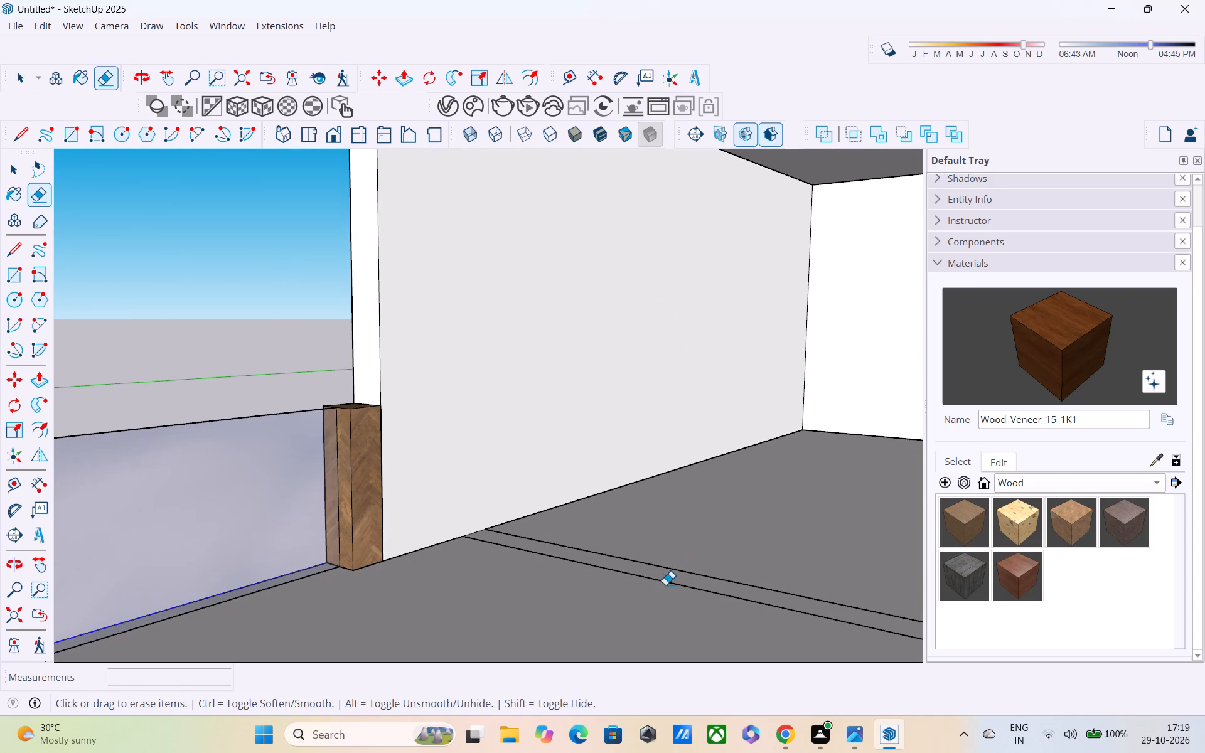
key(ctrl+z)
Open the top-floor wall group and erase the two parallel floor lines left where the back wall was removed.
key(space)
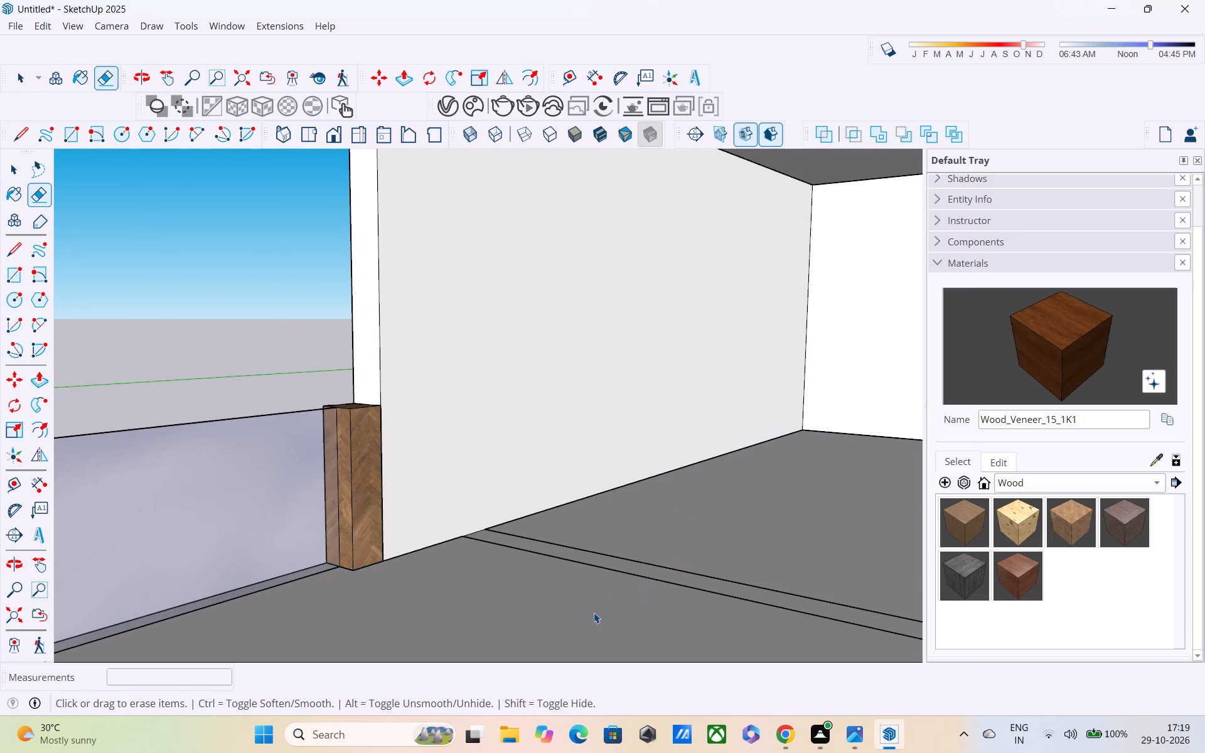
double_click(594, 612)
double_click(604, 343)
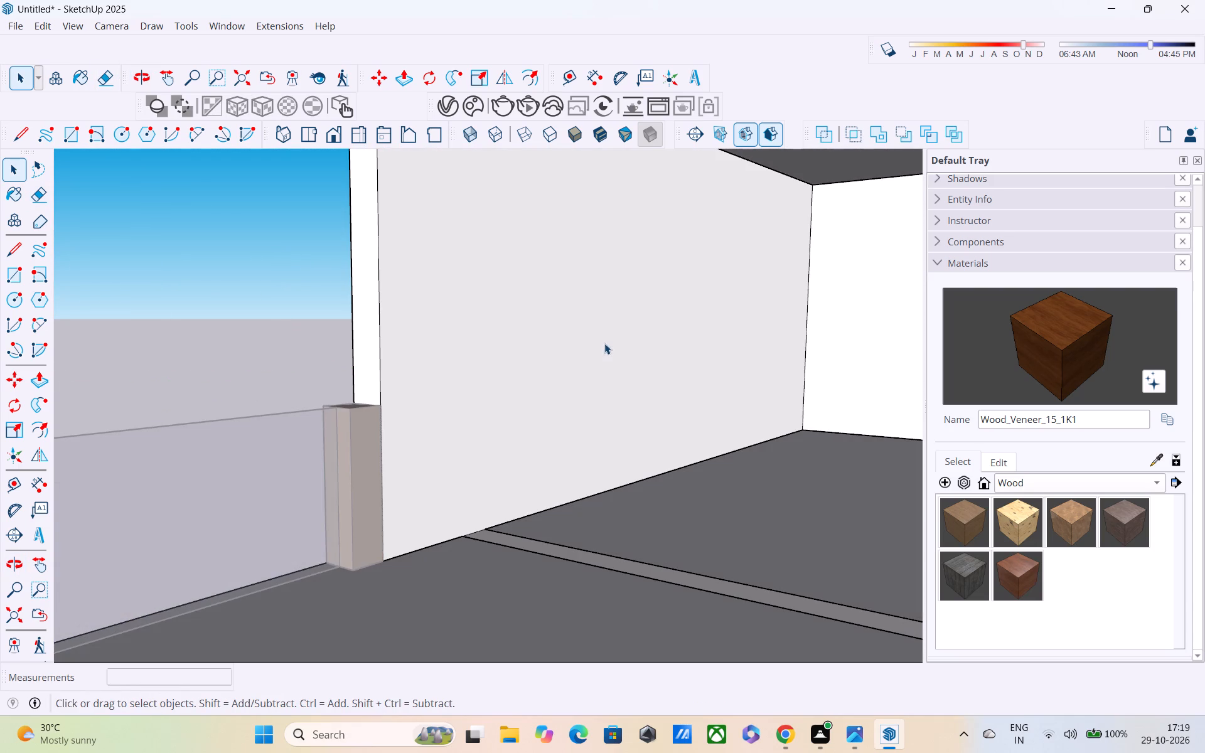
key(e)
click(618, 558)
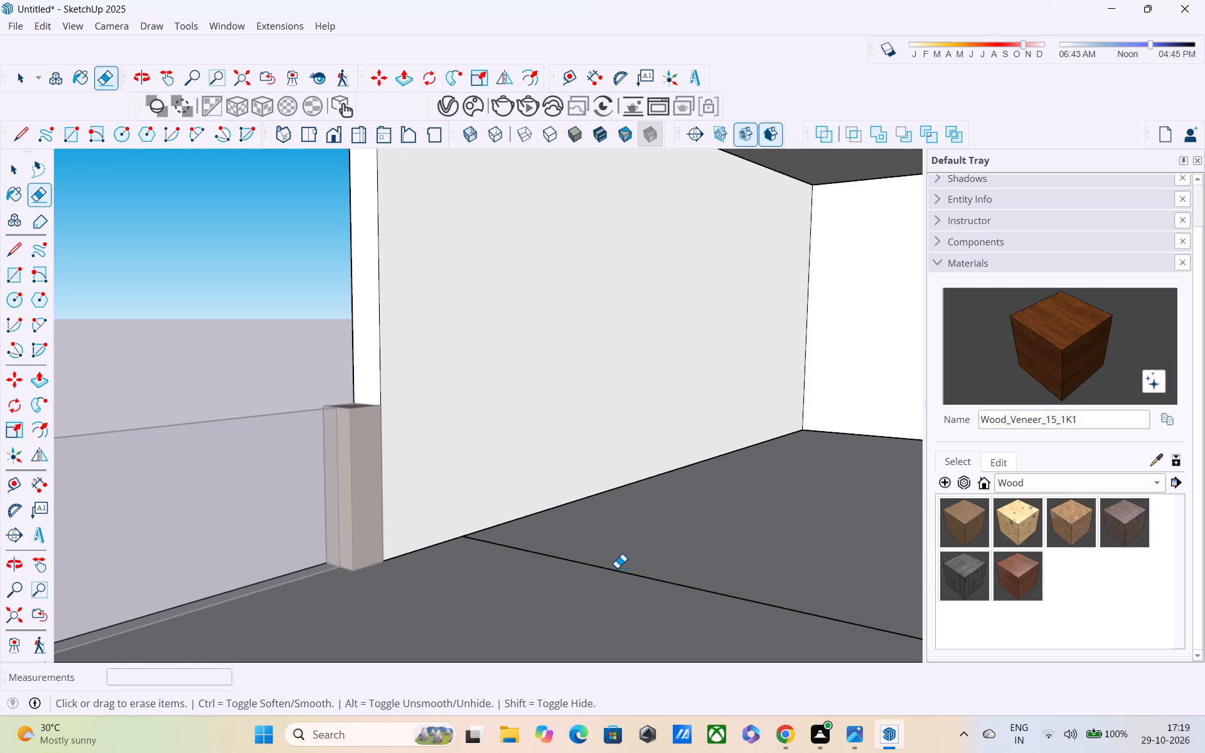
click(617, 568)
click(617, 573)
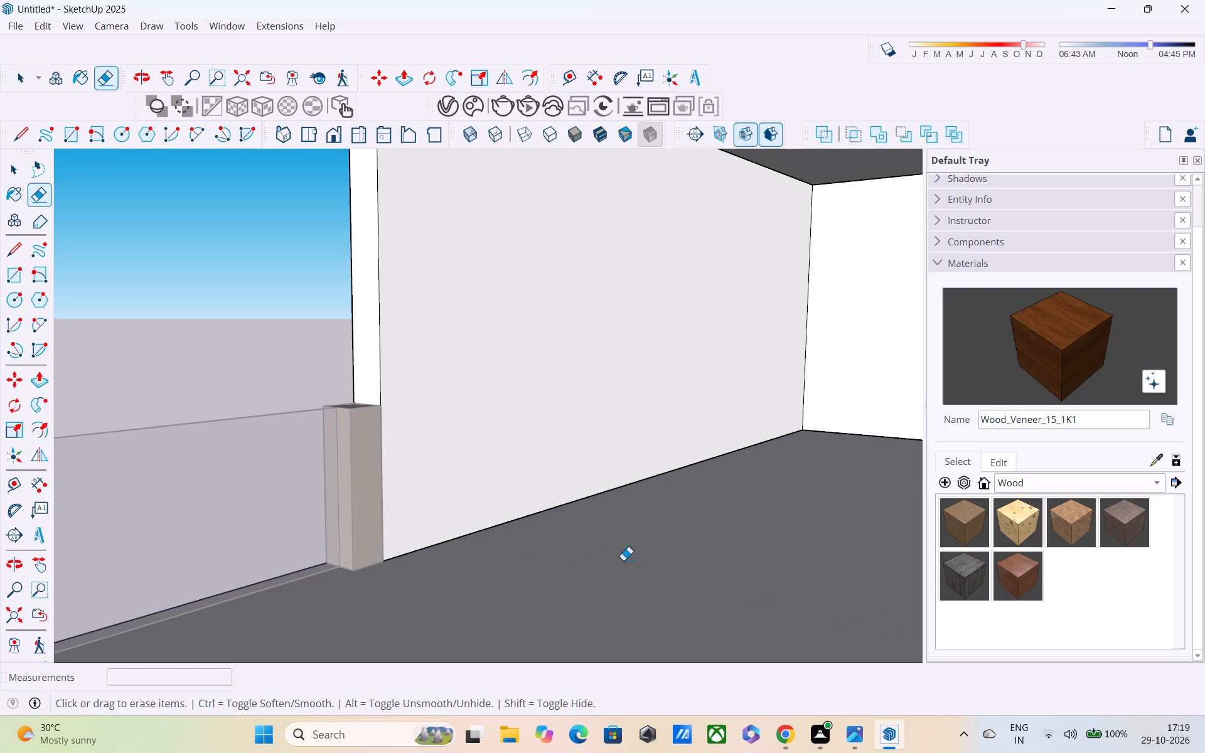
Examine the top-floor balcony's side walls, column, floor and ceiling beam from outside and inside for remaining leftovers.
scroll(624, 557, down, 6)
middle_drag(673, 528, 1106, 563)
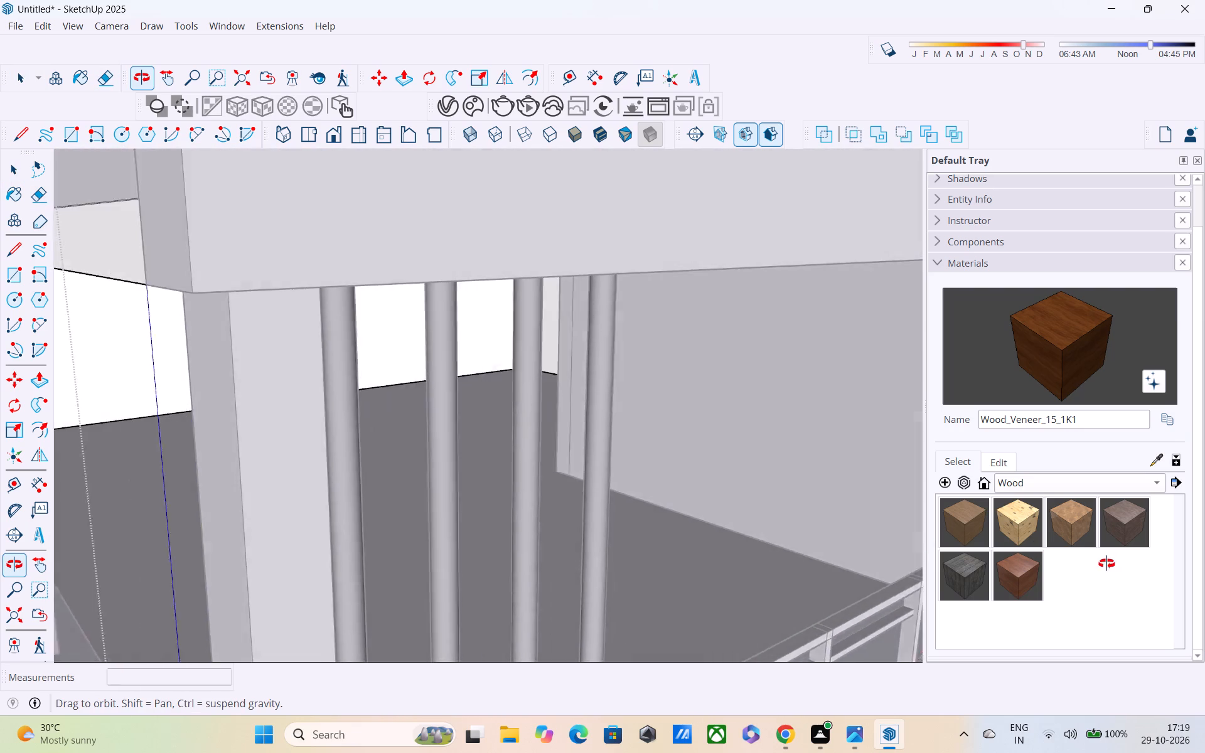
middle_drag(1106, 563, 980, 538)
scroll(773, 509, up, 13)
scroll(711, 481, up, 5)
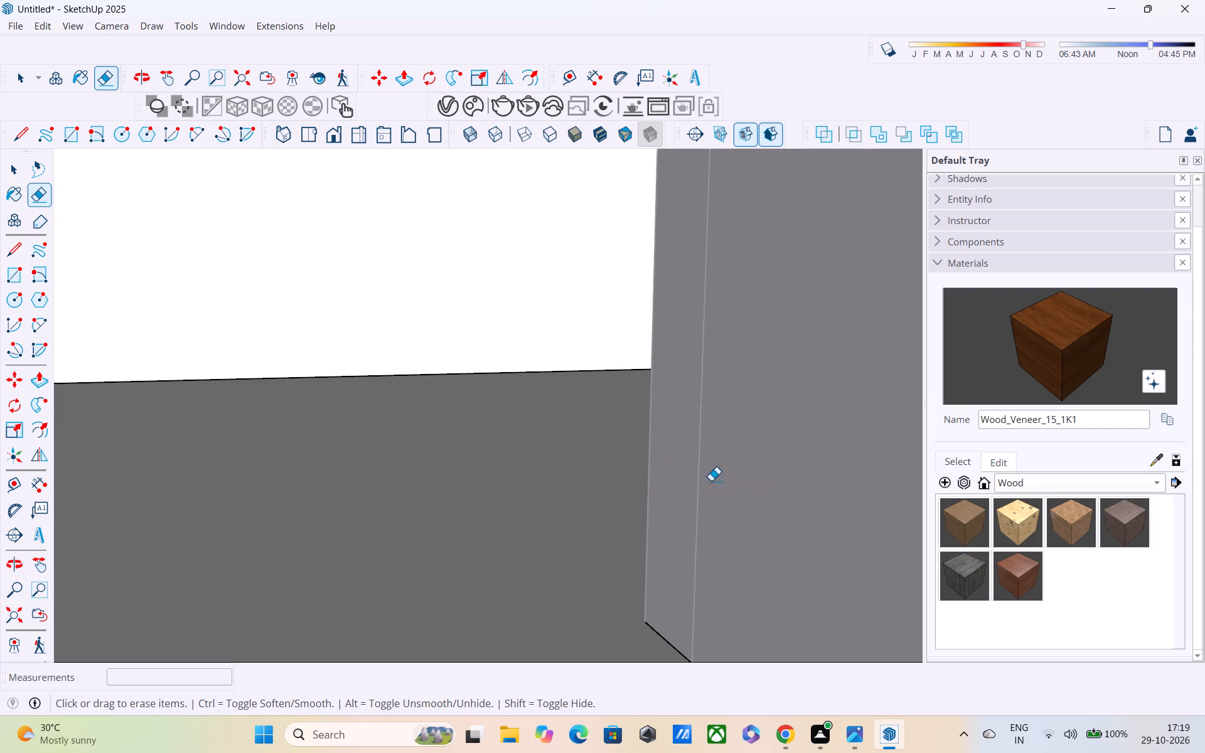
middle_drag(716, 481, 1204, 478)
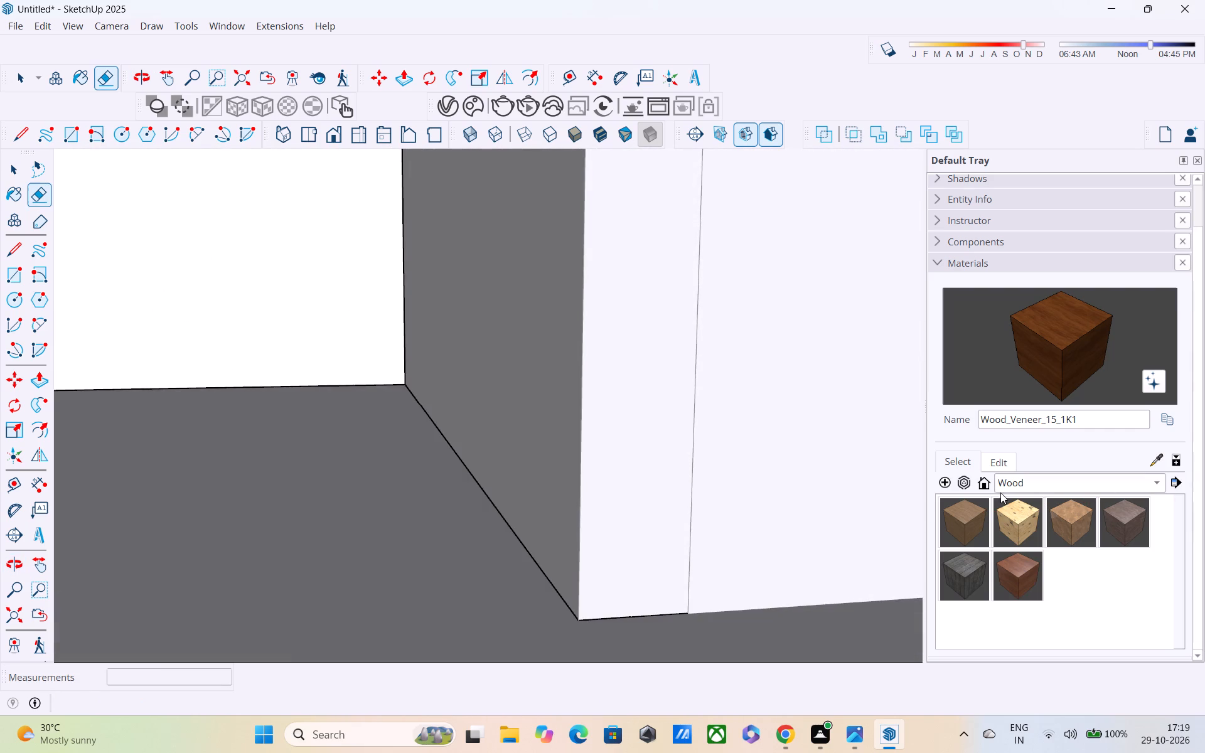
scroll(827, 498, down, 4)
middle_drag(554, 546, 1043, 533)
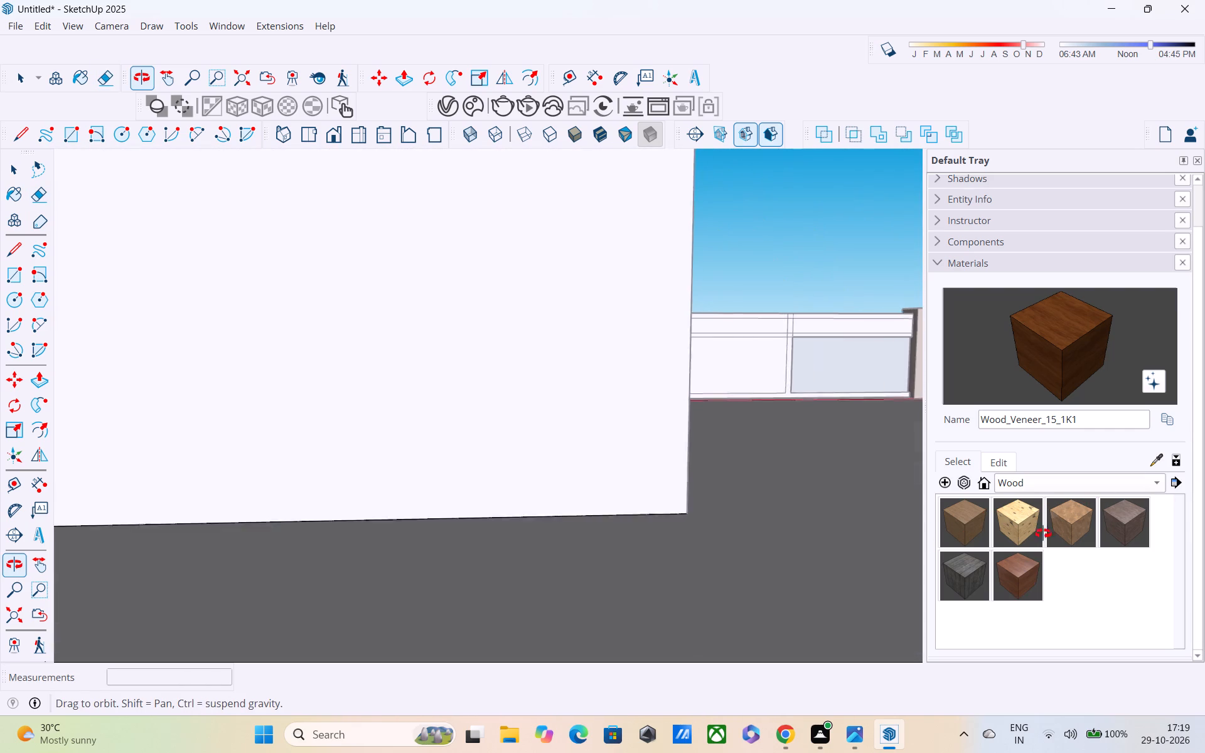
middle_drag(1043, 533, 1048, 533)
middle_drag(824, 487, 729, 481)
scroll(708, 459, down, 7)
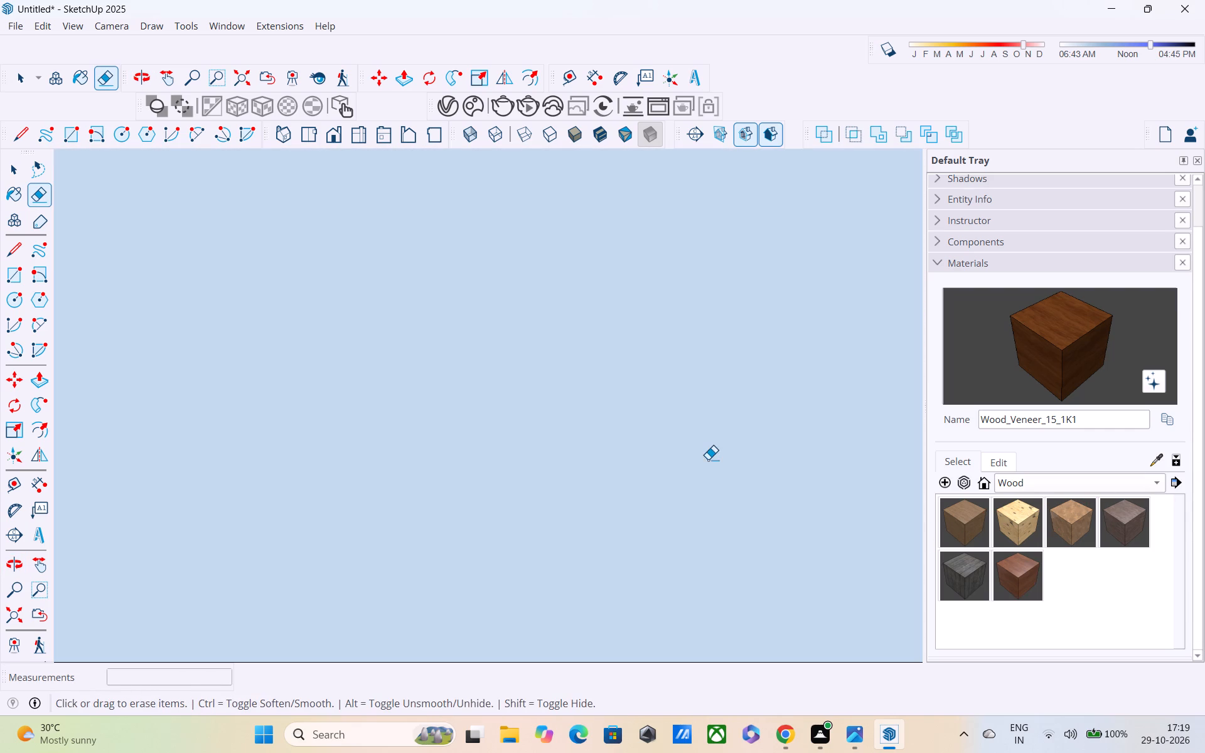
click(10, 602)
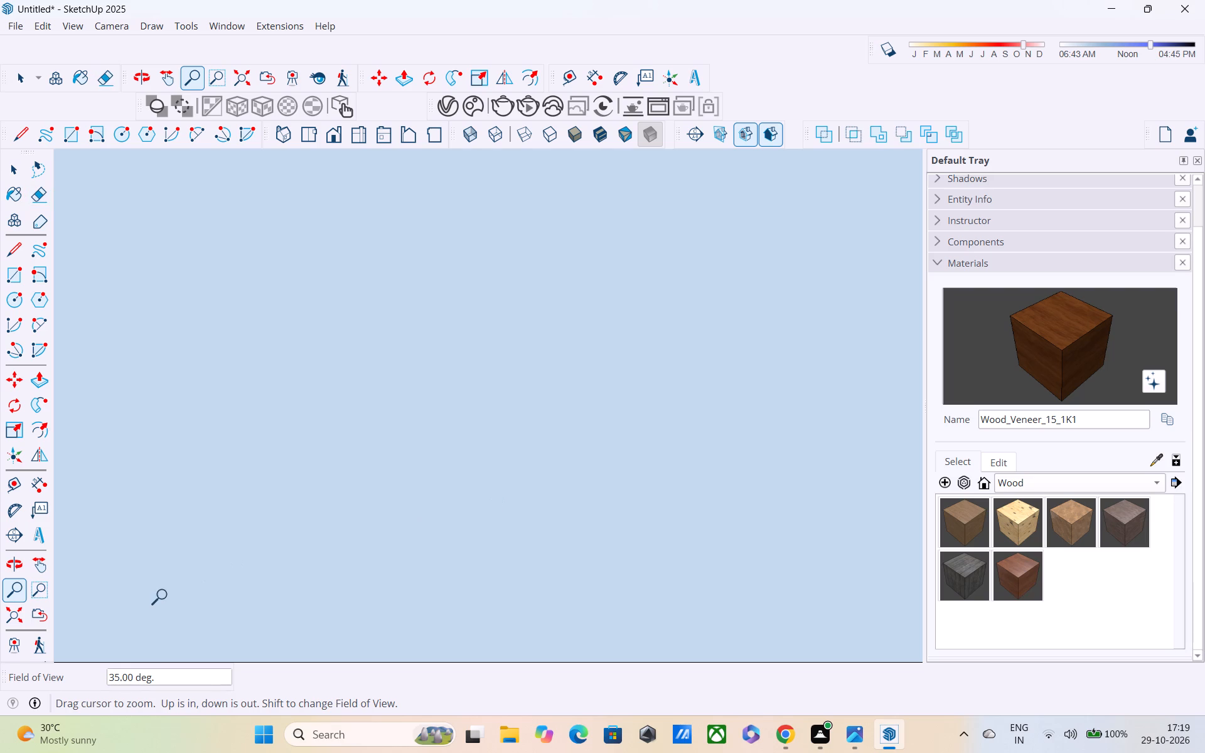
click(24, 617)
middle_drag(415, 484, 119, 481)
scroll(336, 398, up, 19)
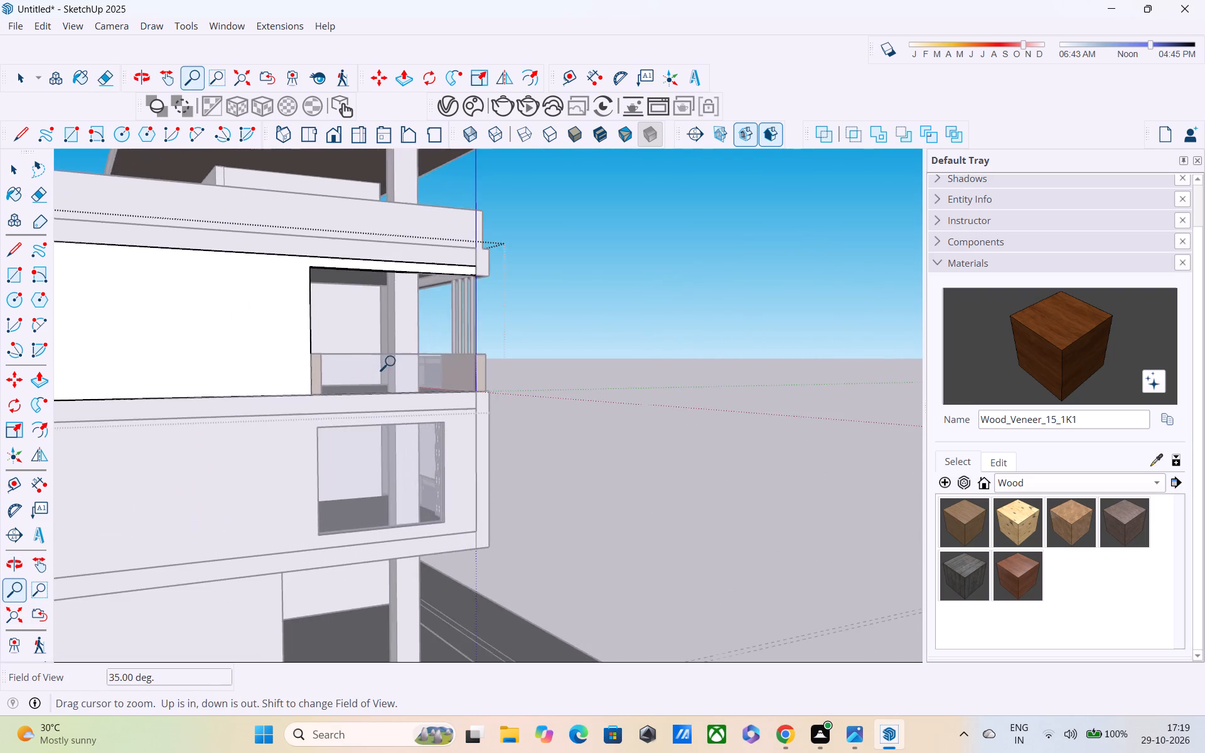
middle_drag(394, 362, 1, 368)
scroll(1, 368, up, 1)
scroll(546, 351, up, 9)
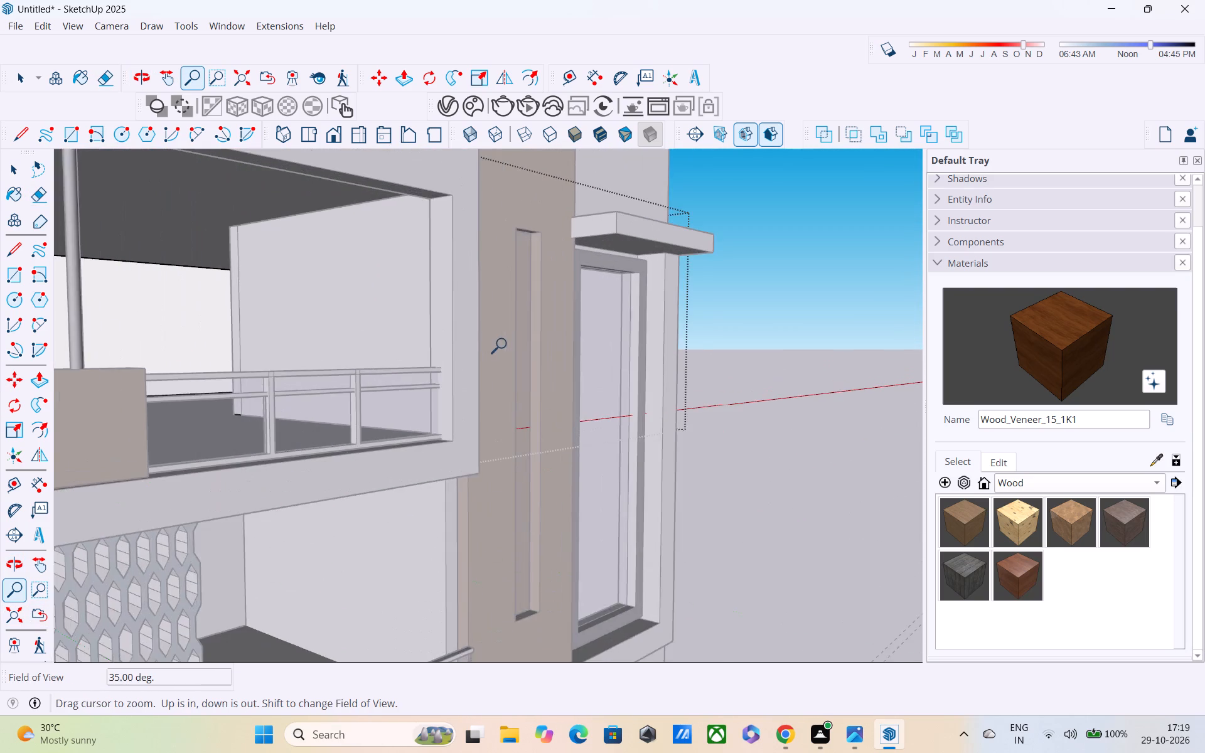
scroll(473, 341, up, 1)
middle_drag(469, 341, 938, 381)
middle_drag(848, 376, 799, 378)
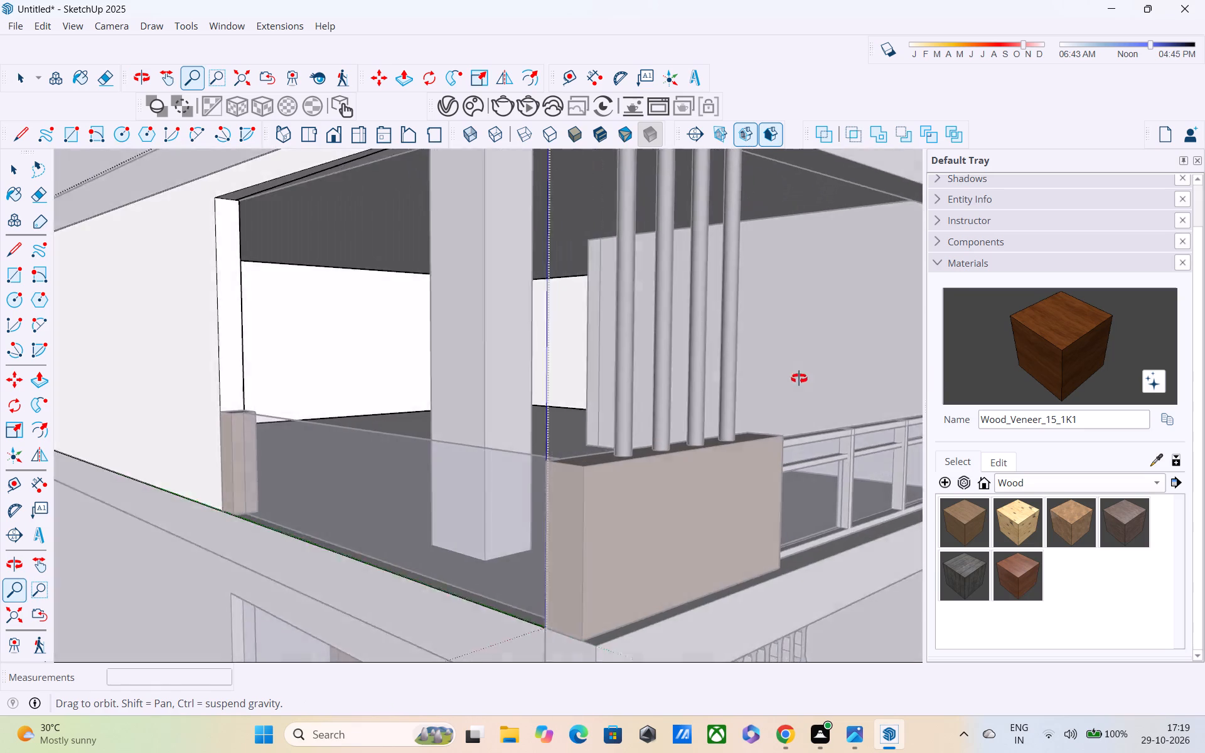
middle_drag(799, 378, 351, 389)
scroll(545, 255, up, 7)
scroll(557, 236, down, 1)
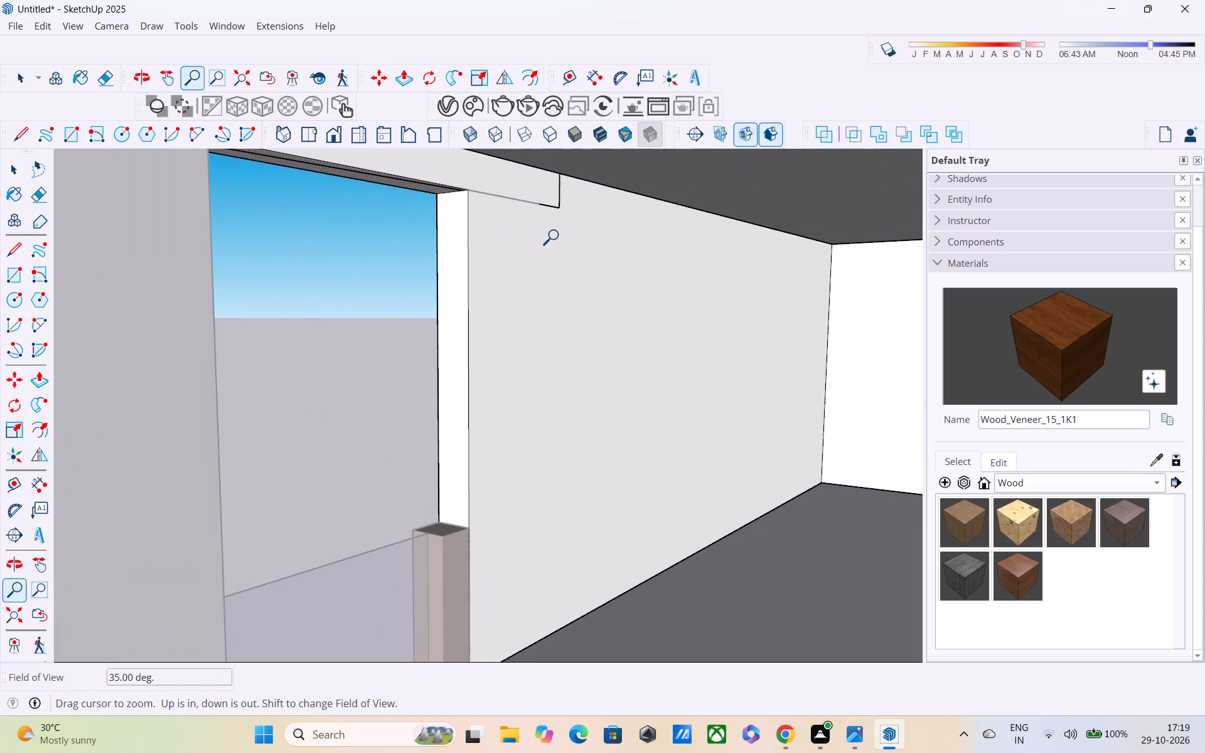
scroll(557, 236, down, 1)
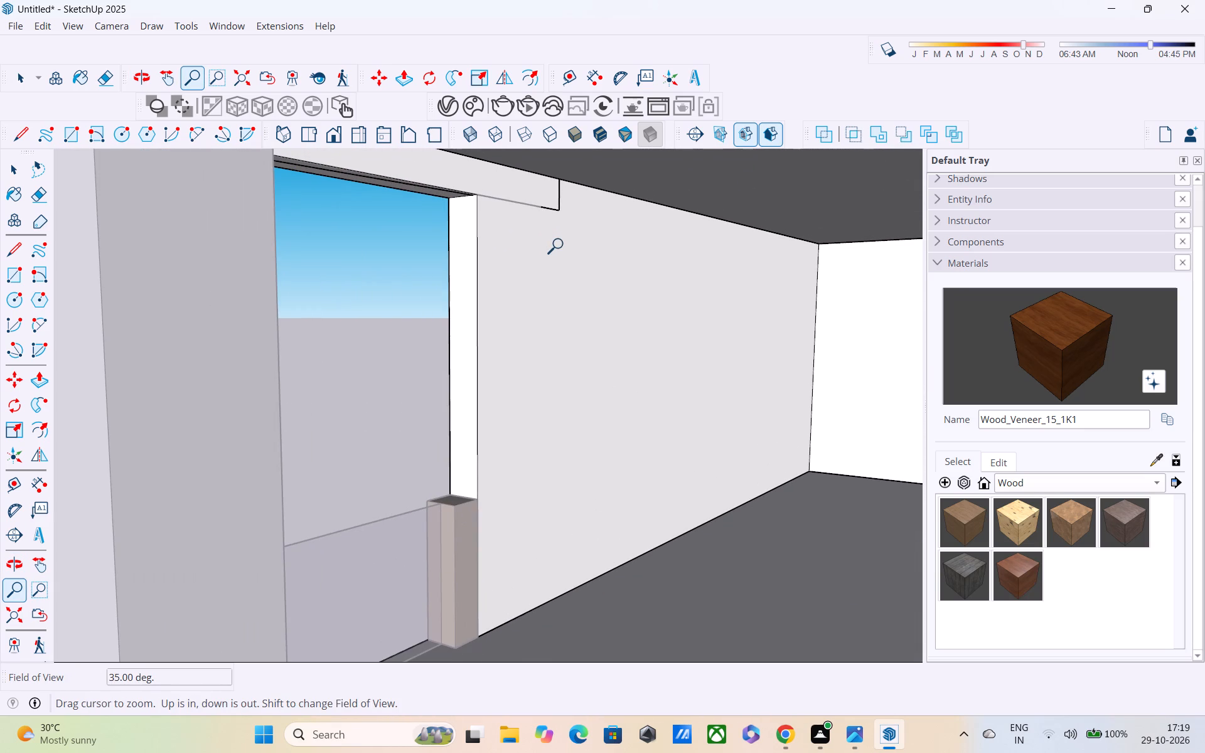
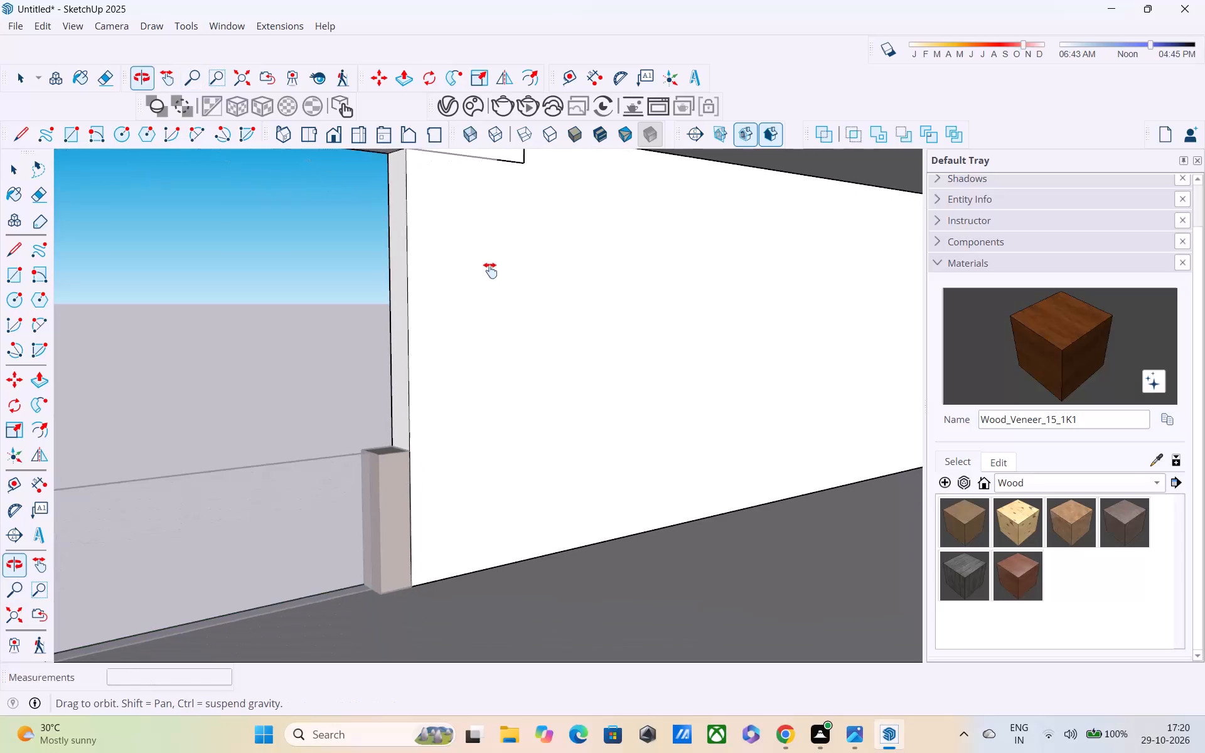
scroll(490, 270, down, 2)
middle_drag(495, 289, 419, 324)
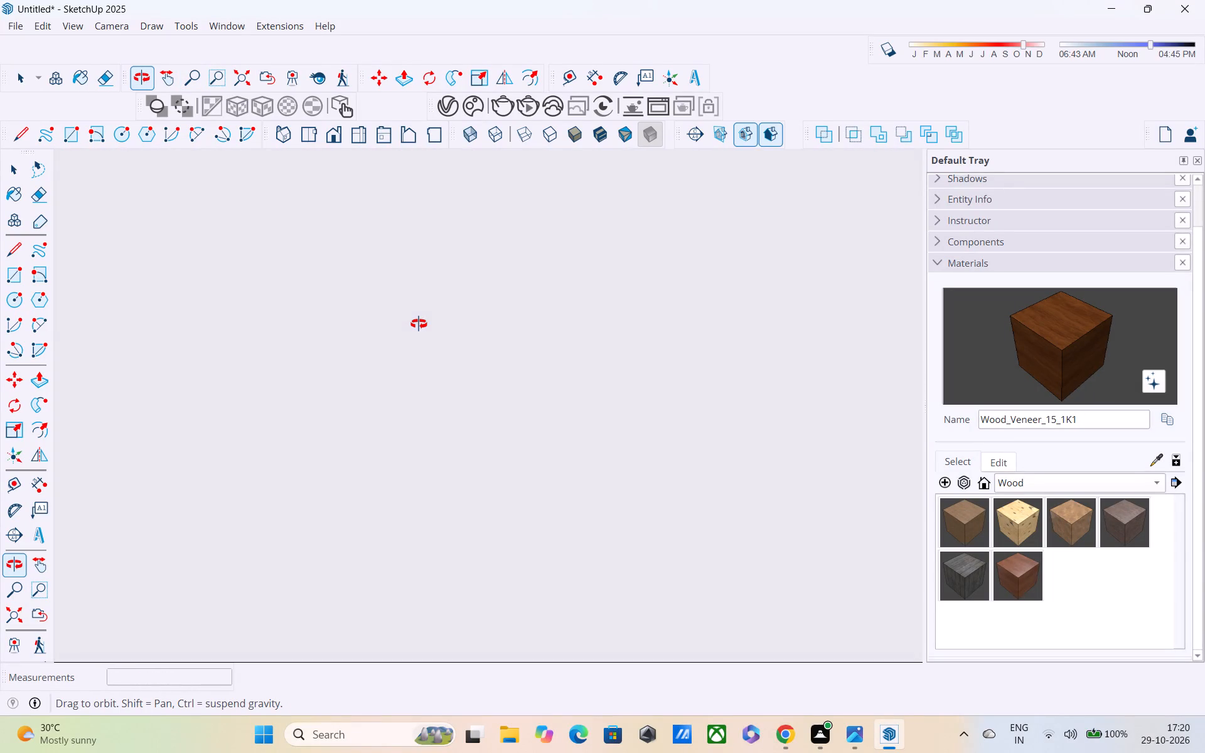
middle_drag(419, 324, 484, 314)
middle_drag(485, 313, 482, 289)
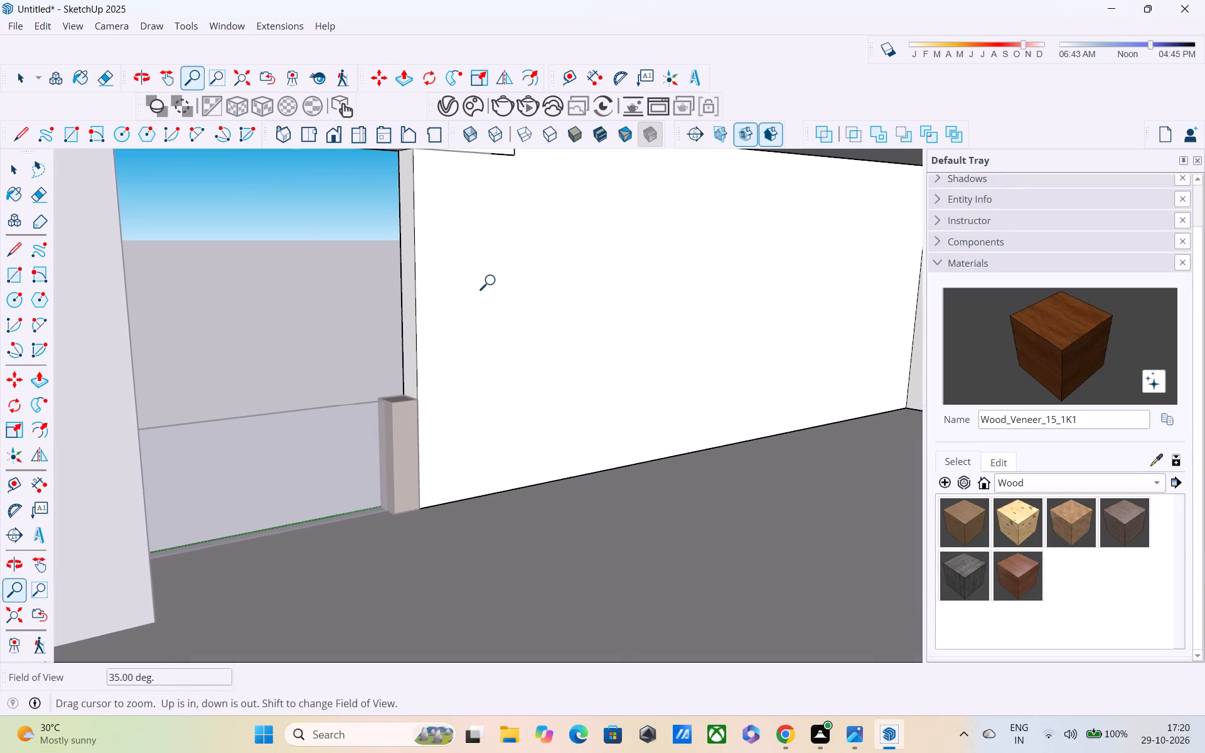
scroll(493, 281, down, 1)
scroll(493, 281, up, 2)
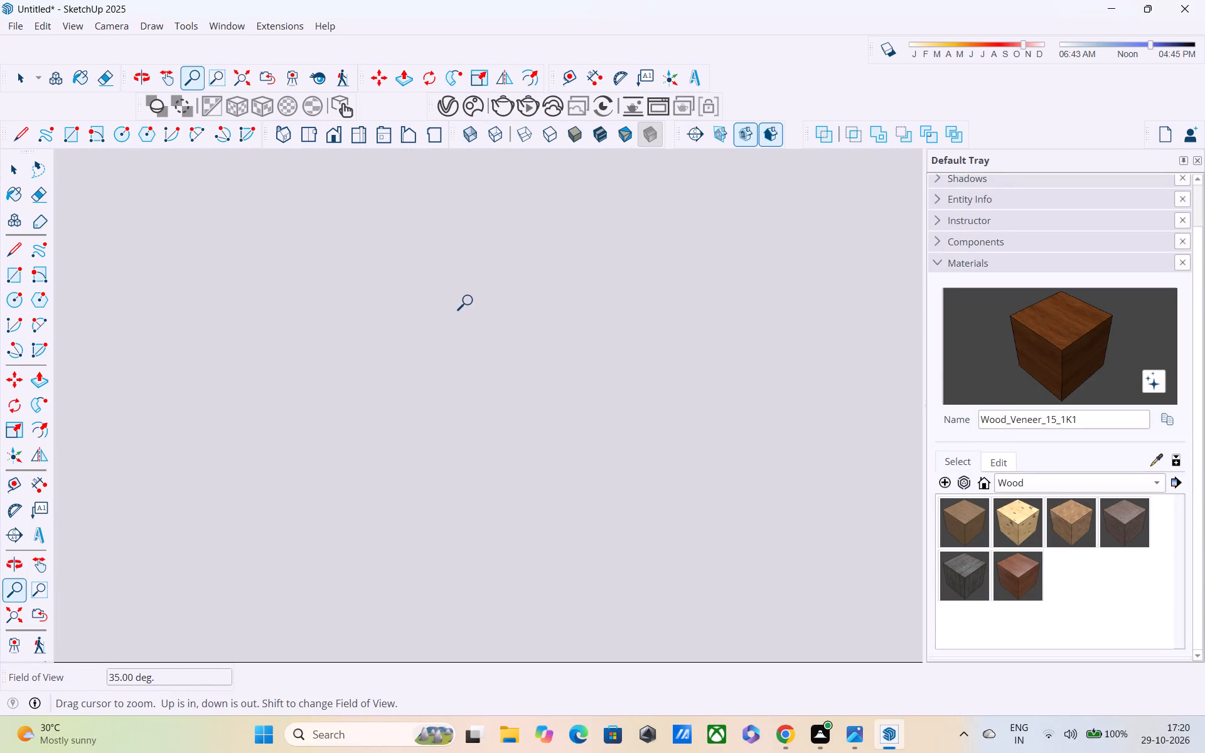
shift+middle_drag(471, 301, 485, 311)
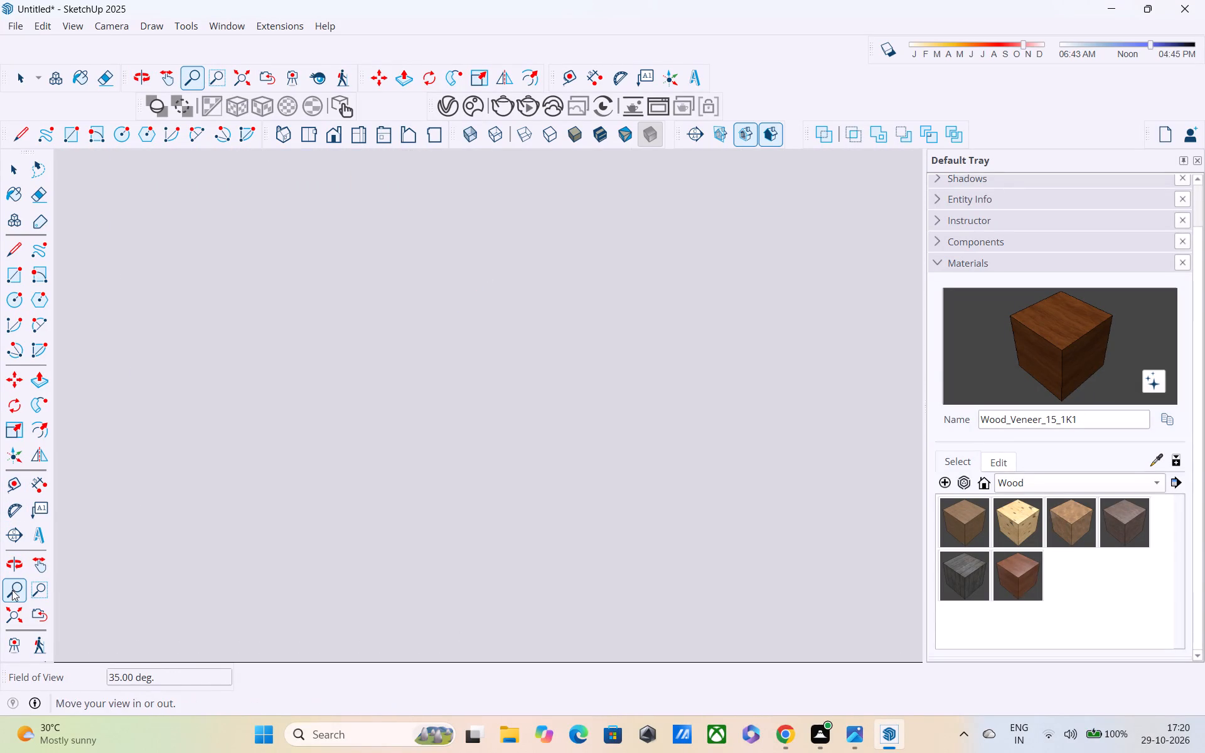
Draw a window rectangle about 6' wide and 6' 2" high on the white wall inside the upper balcony, beside the open doorway.
click(12, 607)
scroll(604, 260, up, 3)
scroll(660, 316, up, 4)
scroll(724, 341, up, 6)
shift+scroll(764, 373, up, 1)
shift+middle_drag(764, 373, 662, 317)
scroll(661, 317, up, 12)
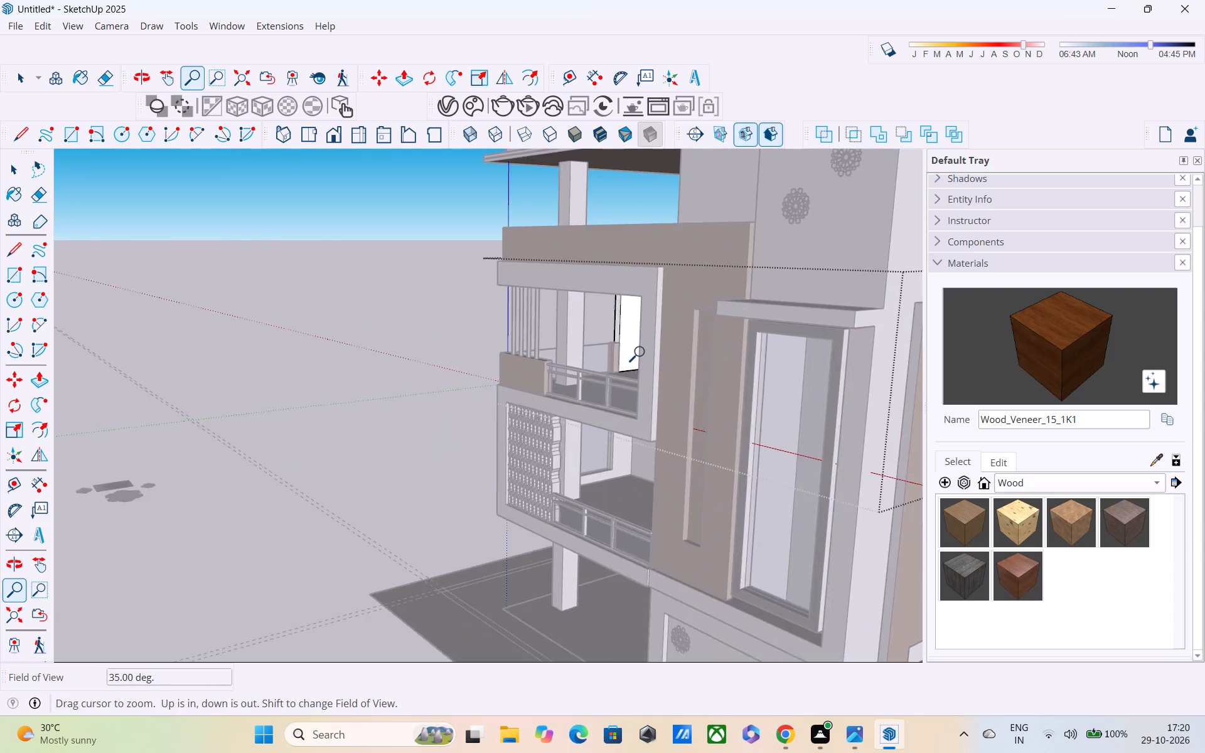
scroll(643, 353, up, 20)
shift+middle_drag(627, 324, 620, 344)
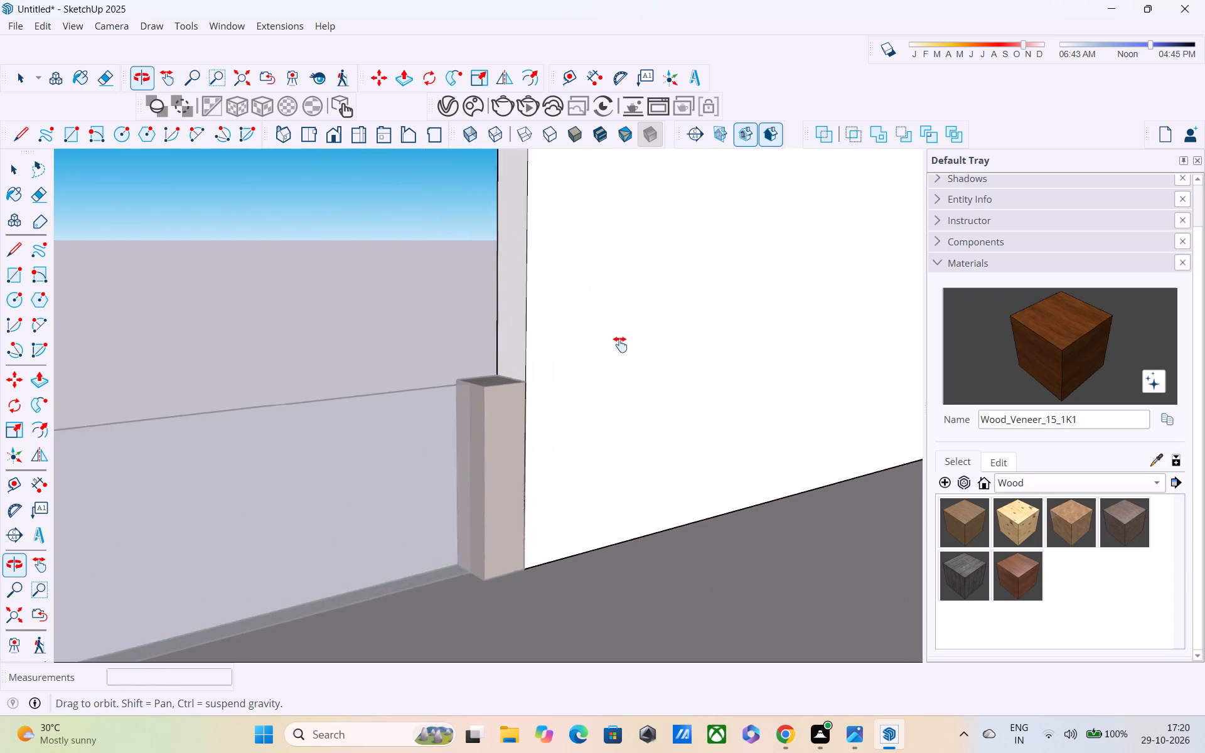
shift+middle_drag(620, 344, 506, 488)
scroll(505, 393, down, 3)
middle_drag(505, 393, 437, 368)
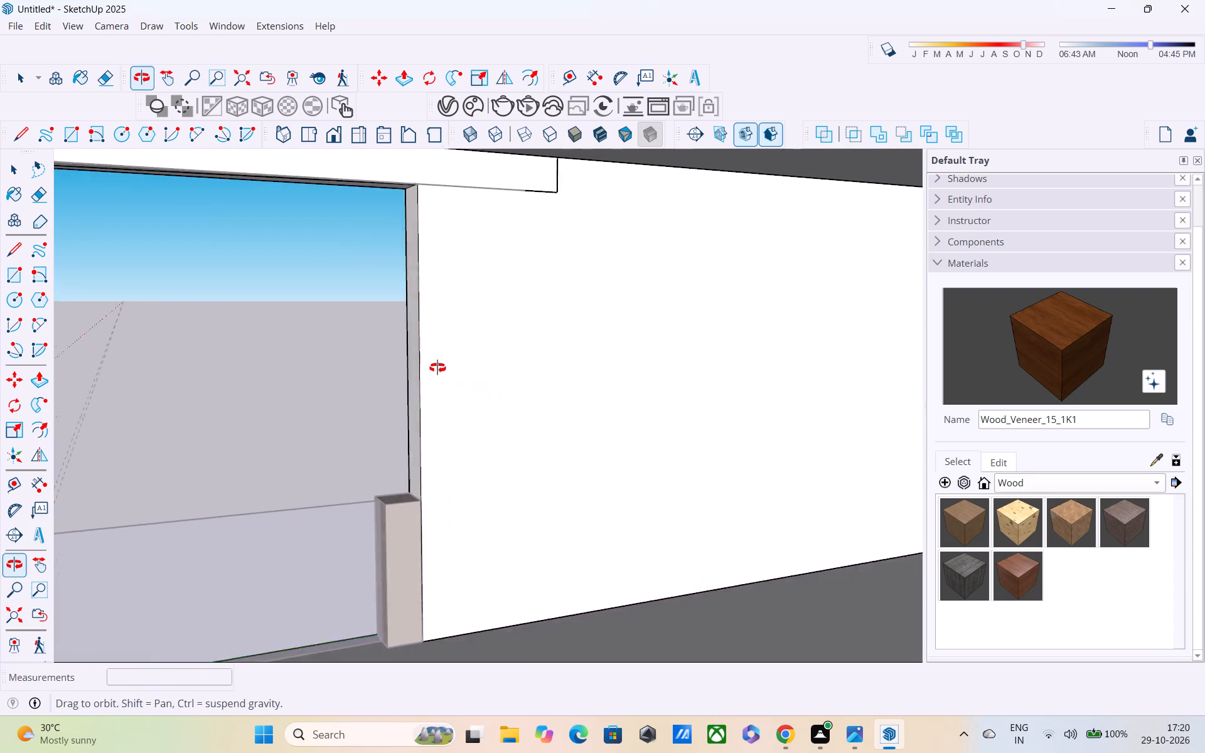
middle_drag(437, 368, 414, 352)
scroll(555, 222, up, 1)
middle_drag(555, 222, 525, 247)
scroll(528, 274, up, 4)
middle_drag(529, 276, 492, 262)
scroll(495, 262, down, 5)
middle_drag(582, 270, 572, 273)
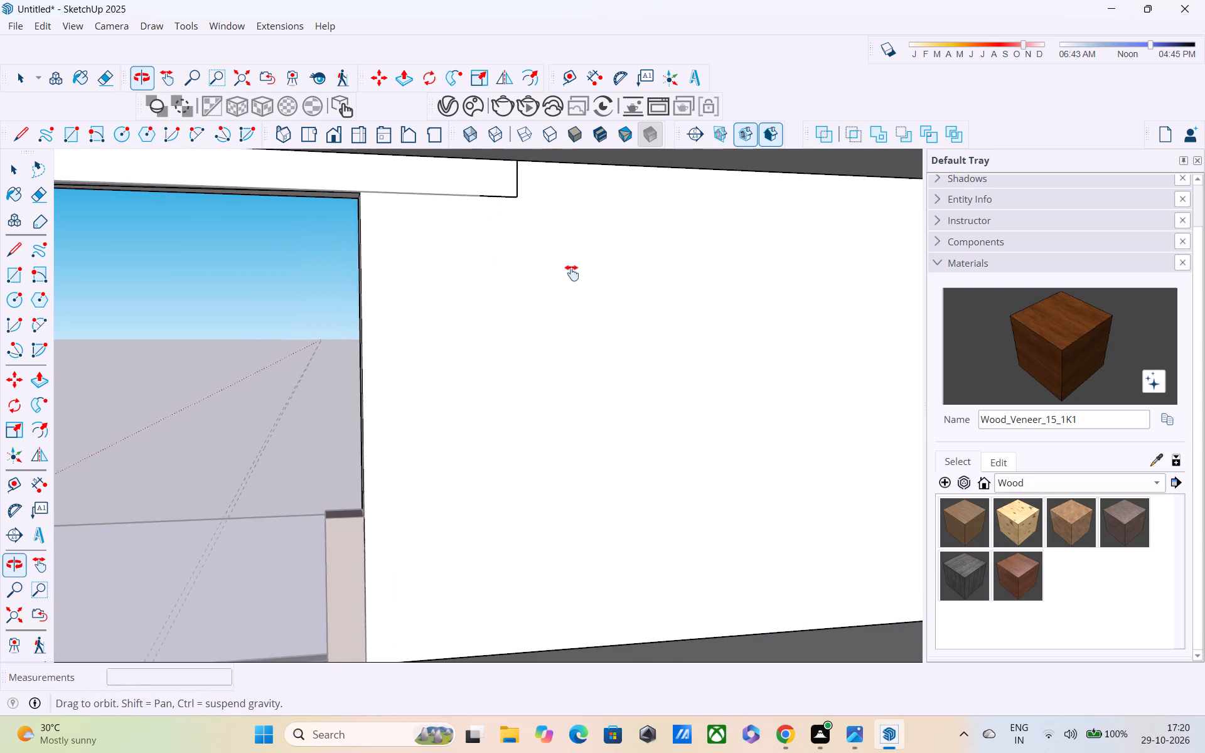
middle_drag(572, 273, 520, 287)
key(r)
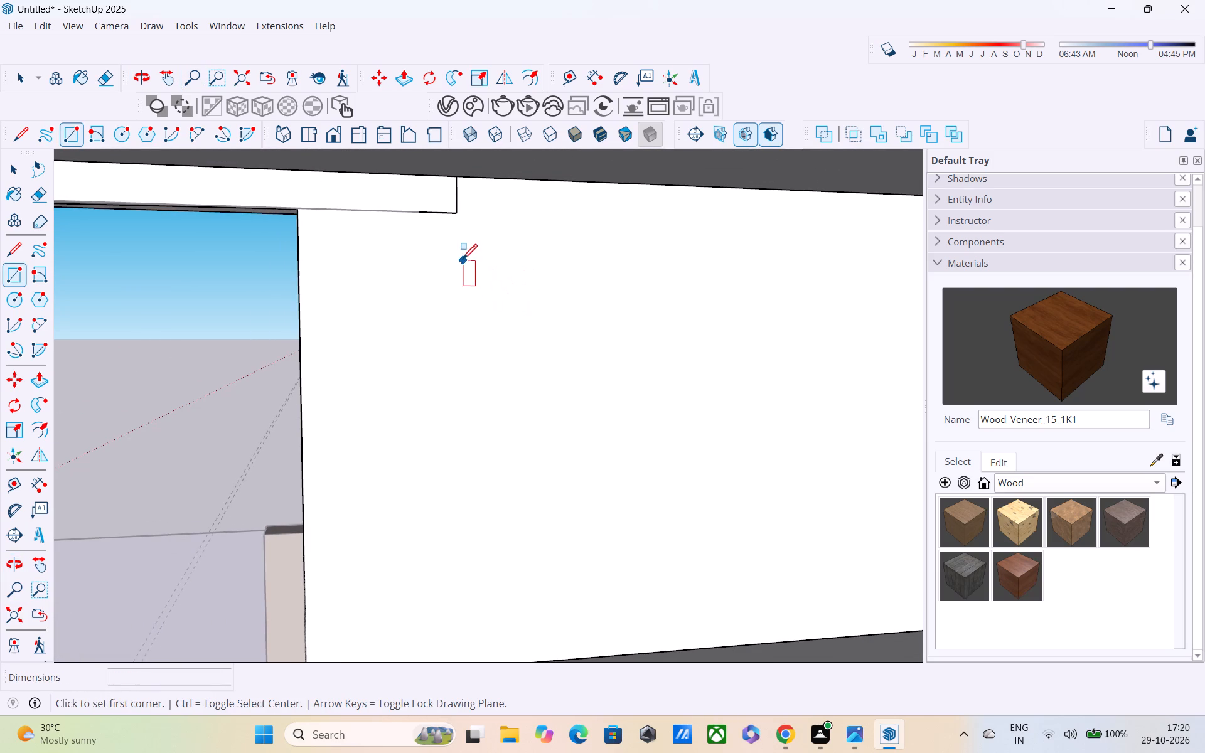
click(462, 258)
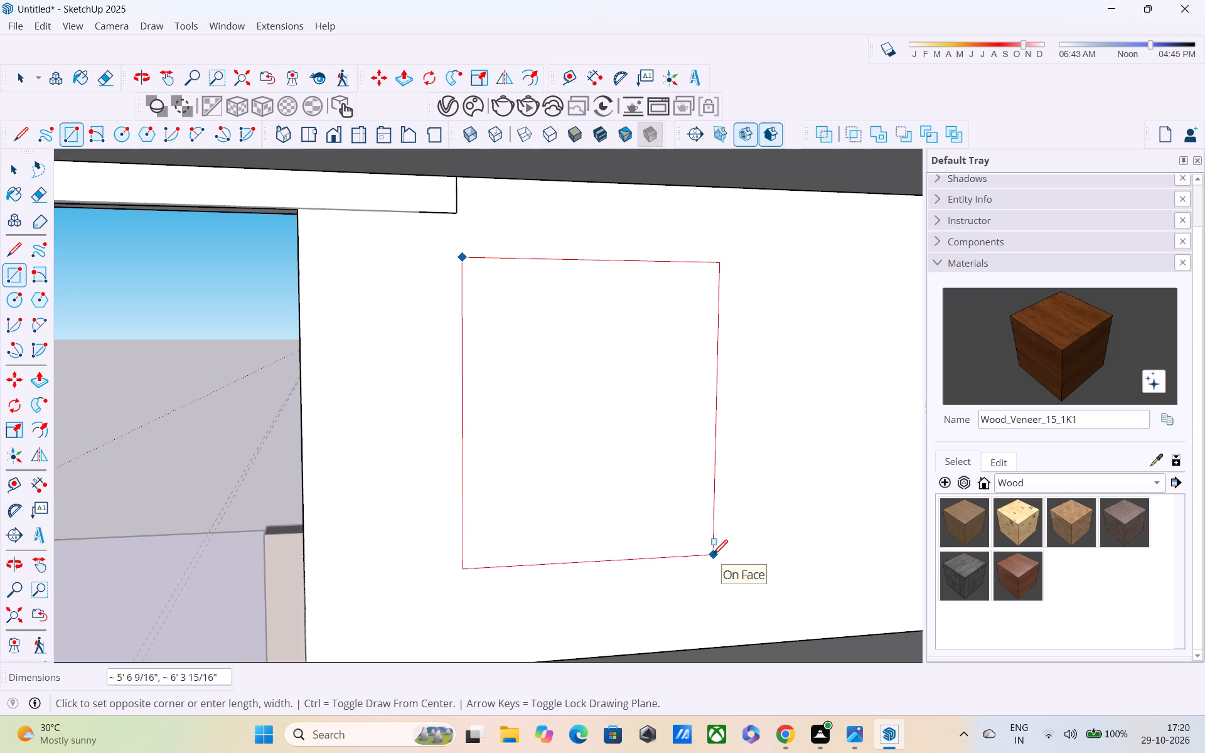
click(731, 548)
key(space)
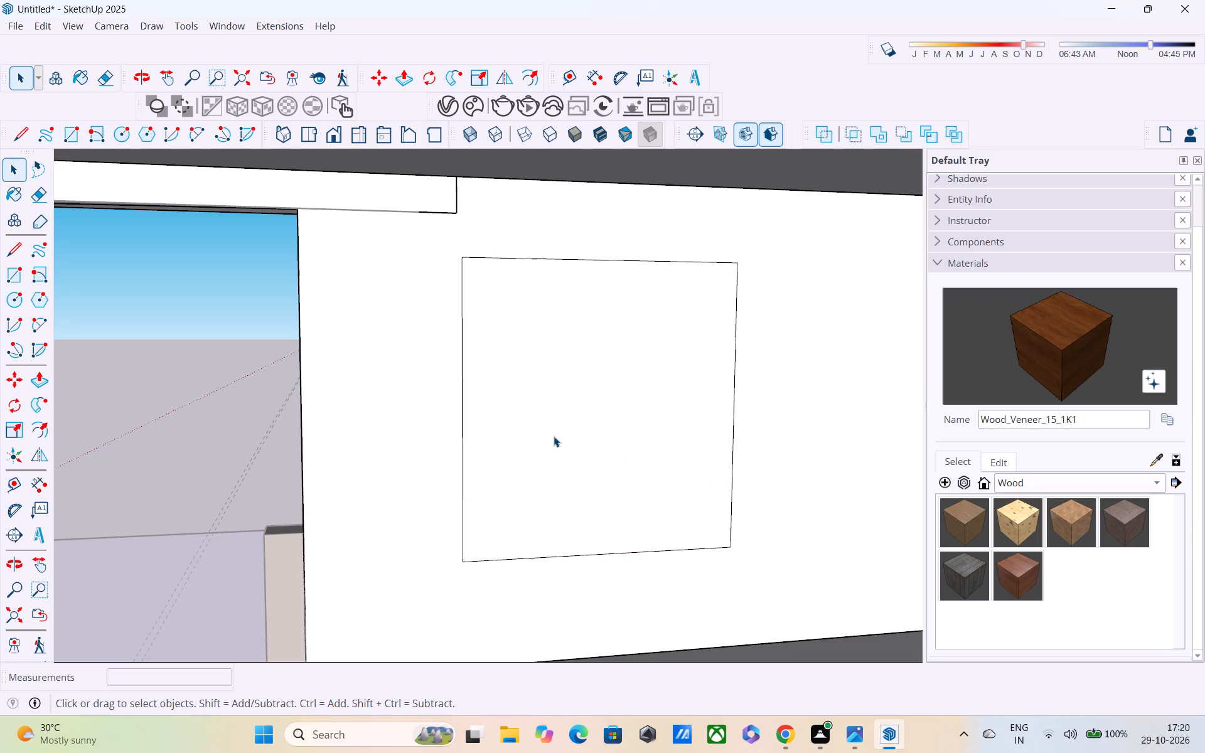
Offset the window rectangle 4" inward to outline the frame.
key(f)
click(538, 425)
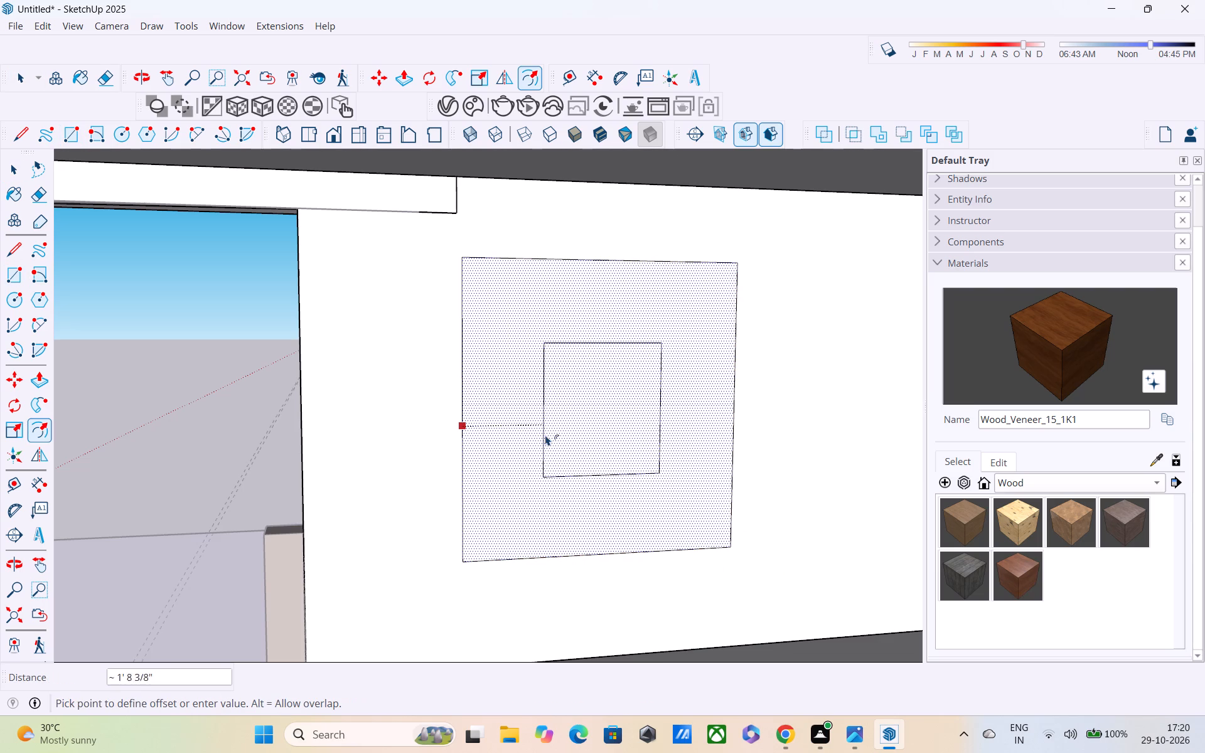
text(3")
key(Return)
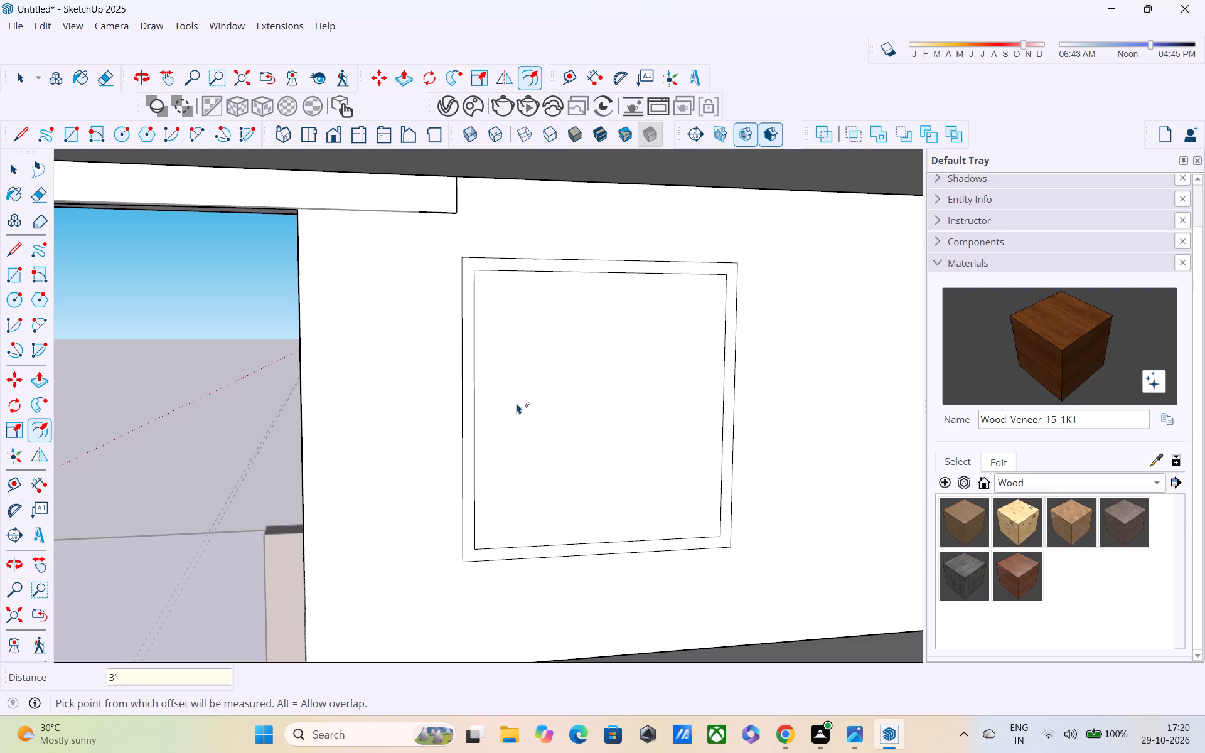
text(4")
key(Return)
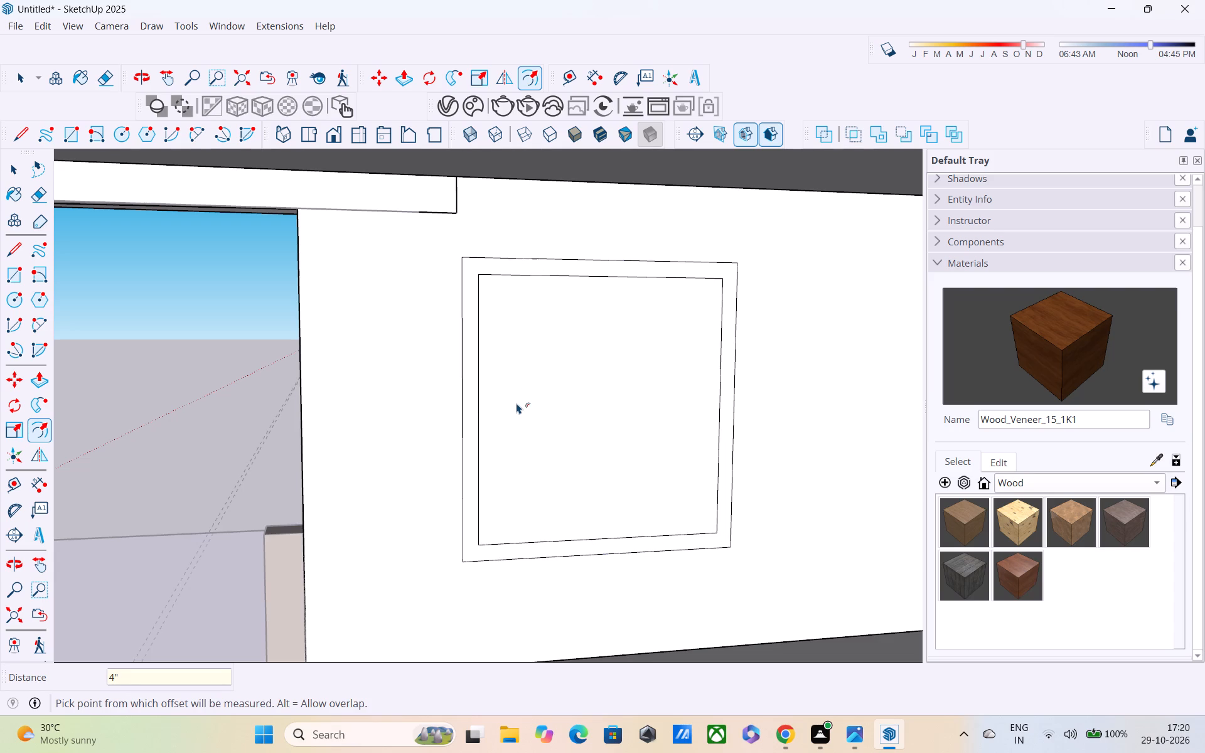
Draw a vertical line joining the top and bottom midpoints of the inner window rectangle.
key(l)
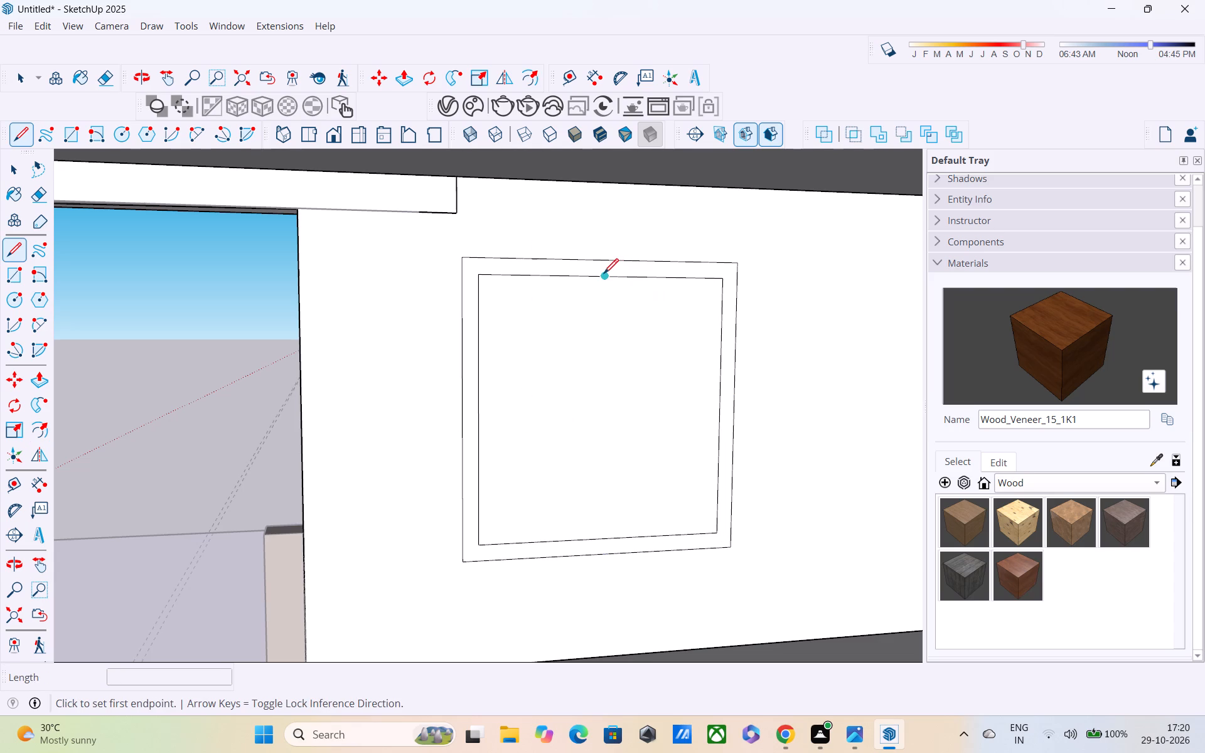
drag(604, 275, 604, 280)
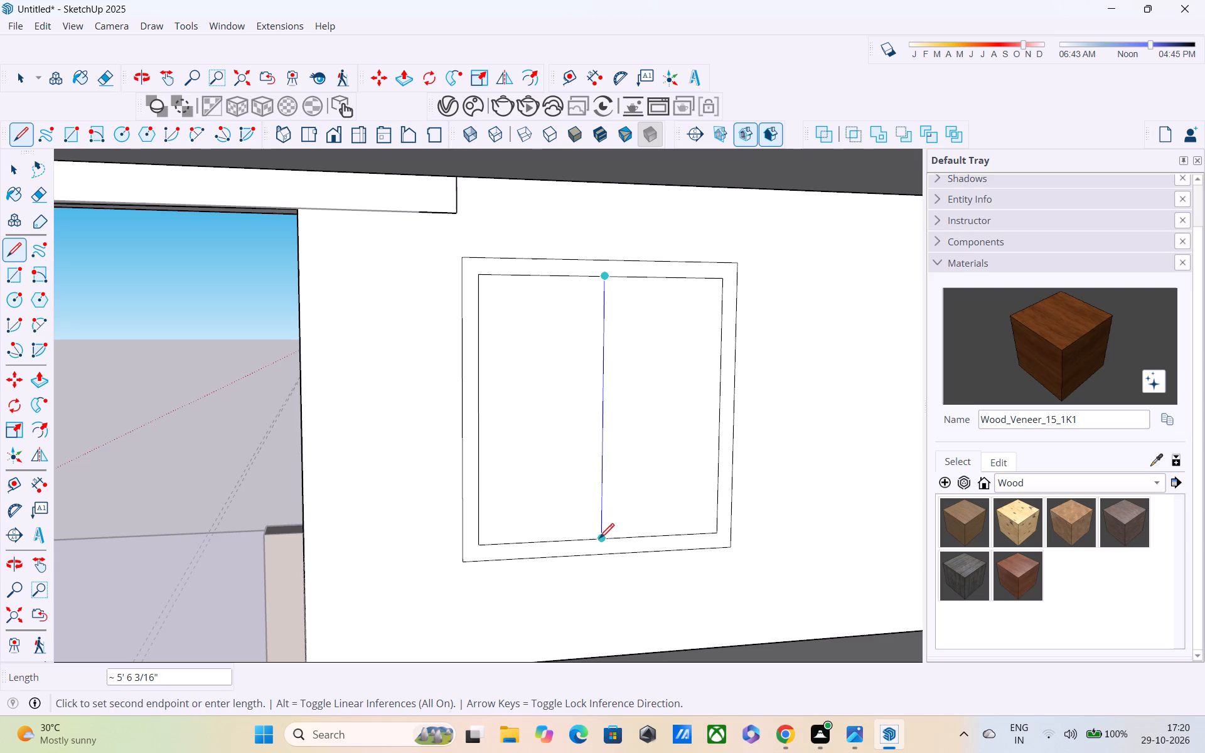
click(599, 540)
key(space)
Copy the window's centre line 2" toward the far side, and copy that new line 4" back toward the doorway side.
click(603, 471)
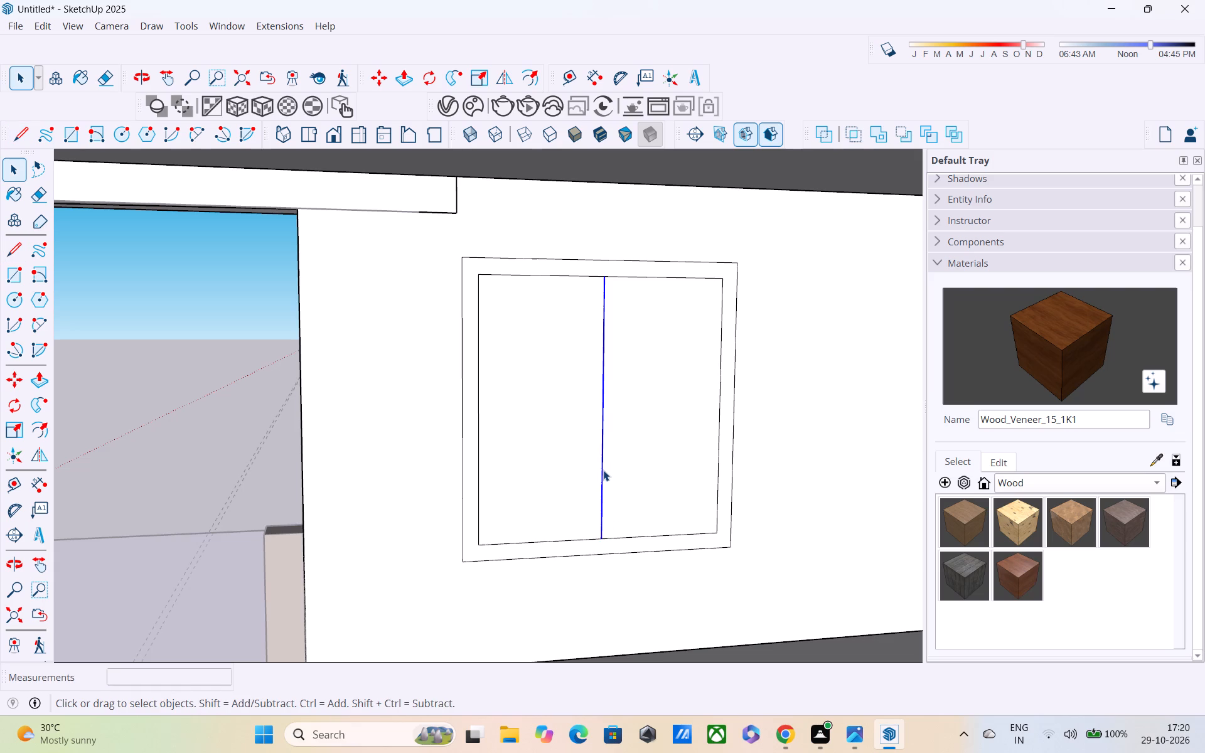
key(m)
click(602, 538)
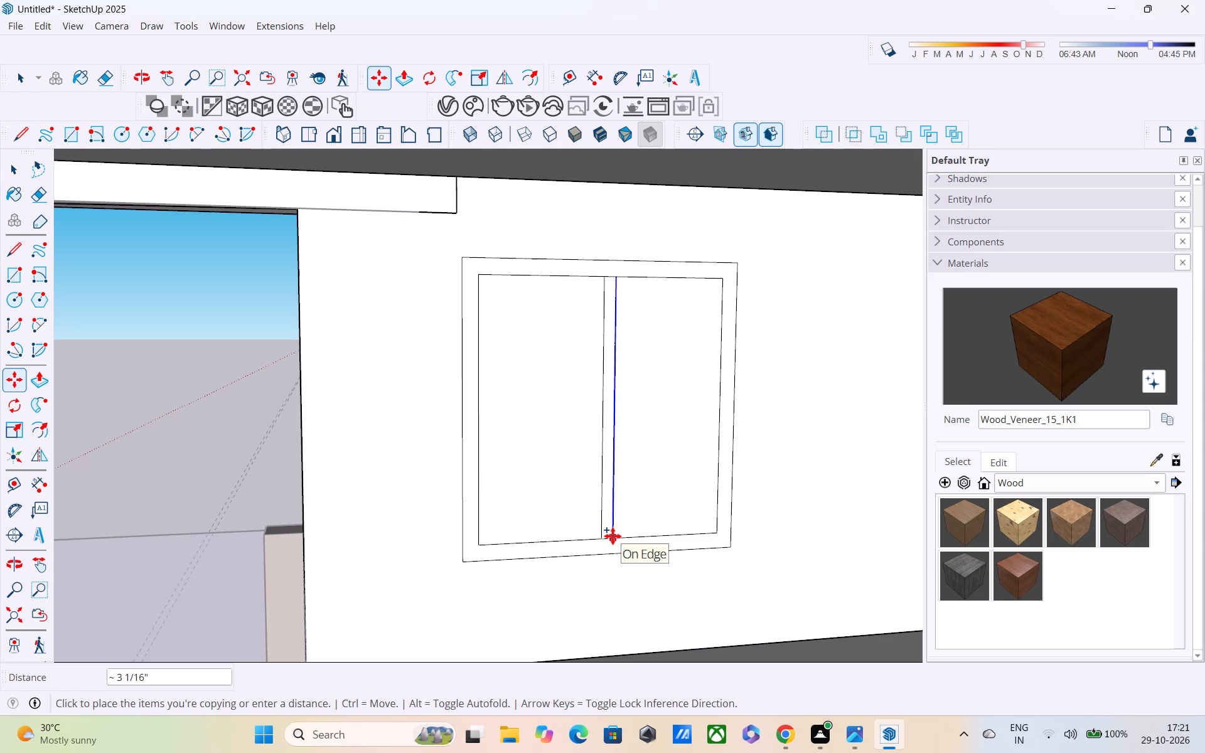
text(2")
key(Return)
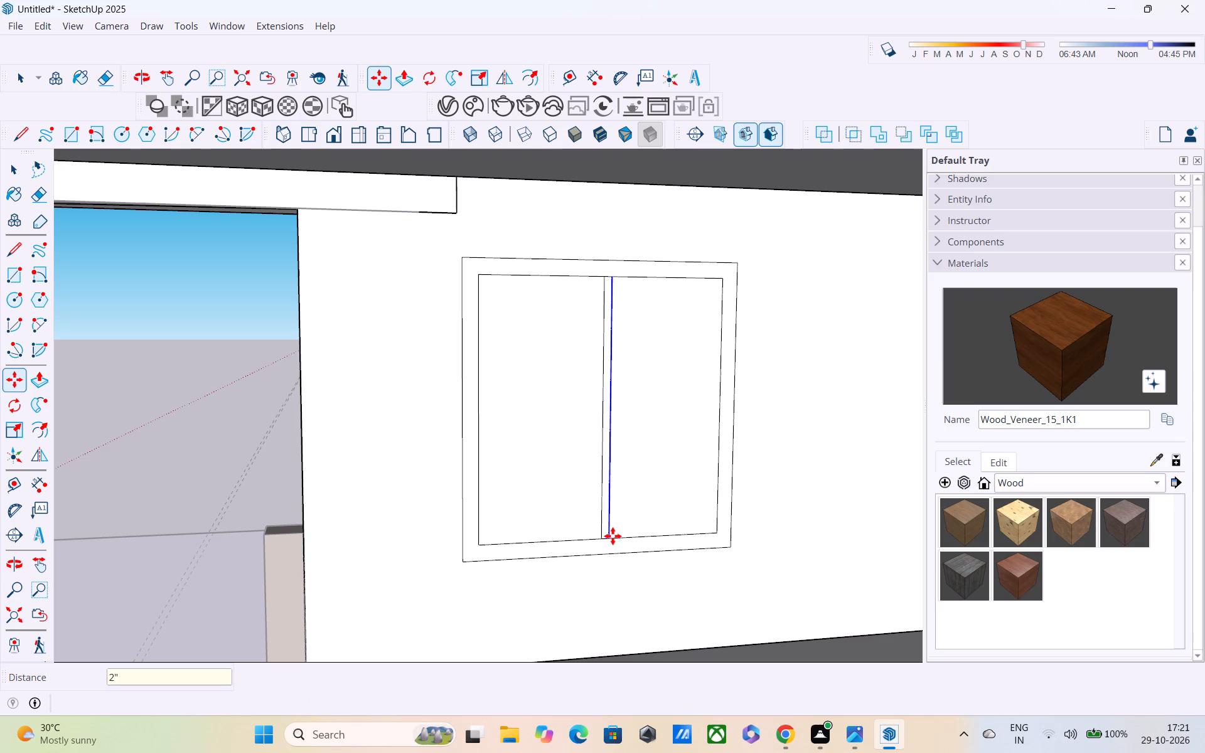
scroll(613, 536, up, 3)
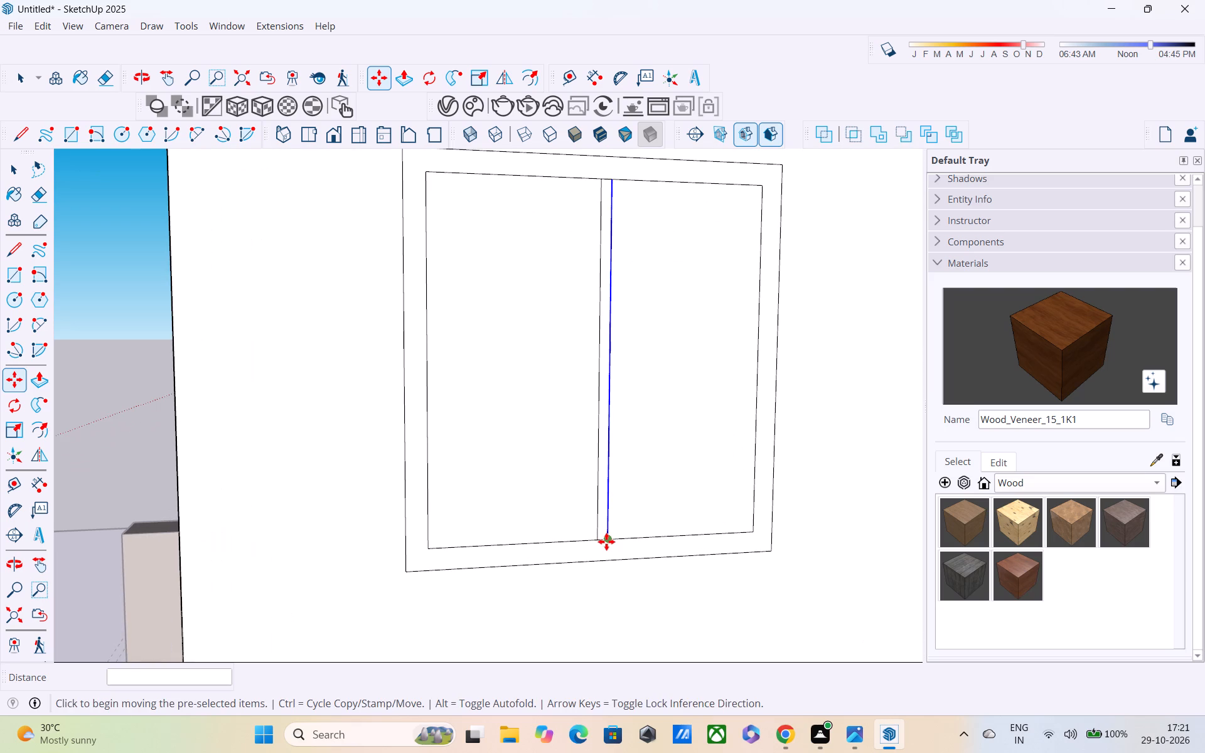
click(606, 535)
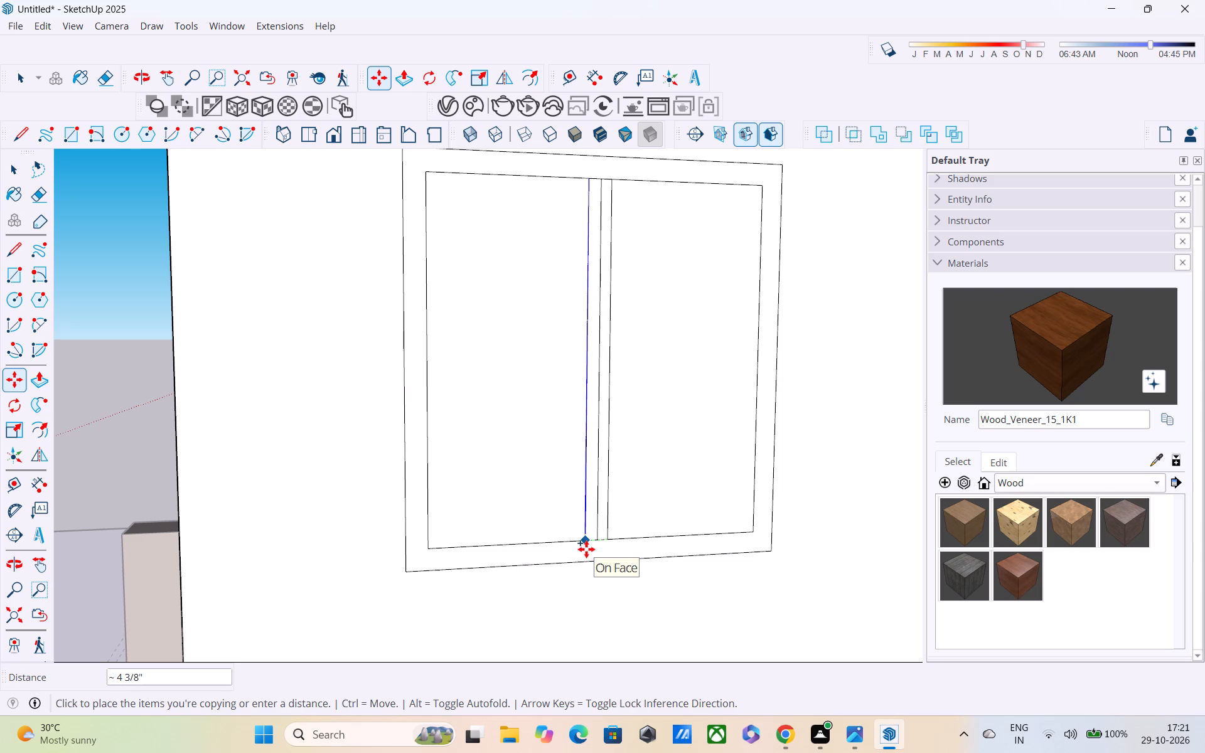
text(4")
key(Return)
Delete the original centre line between the two mullion lines.
key(space)
scroll(591, 503, up, 2)
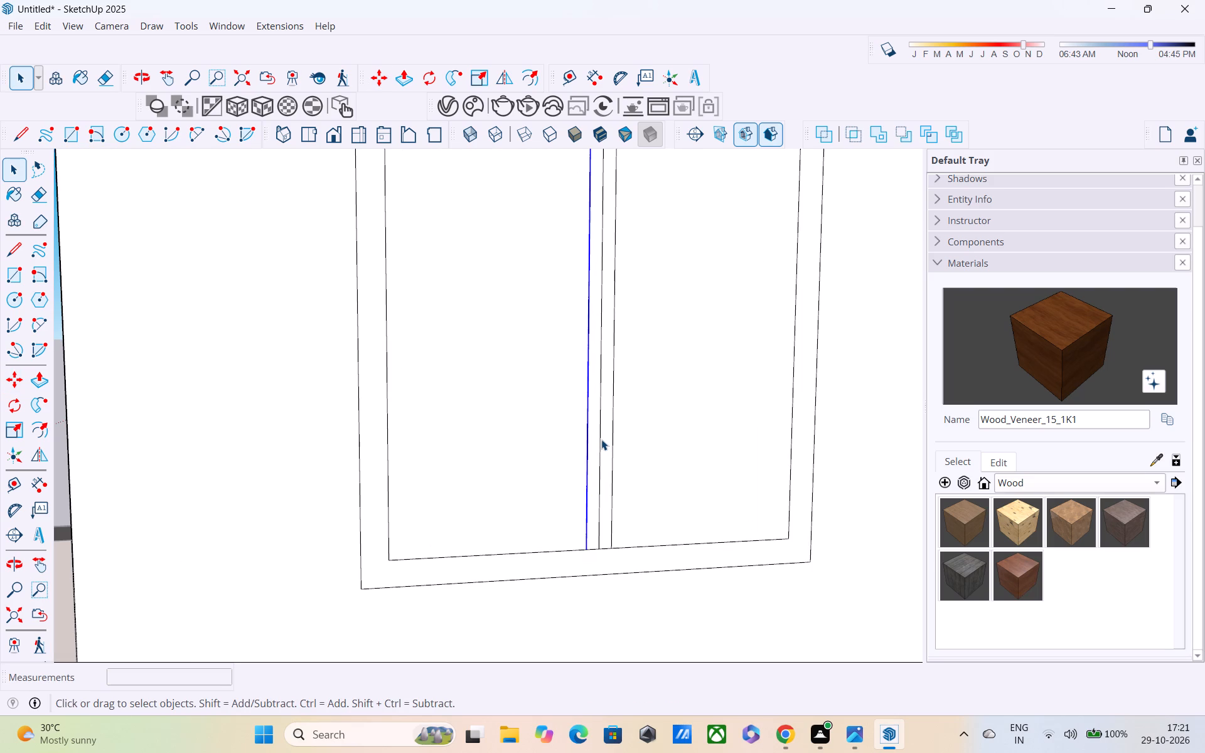
click(601, 439)
key(Delete)
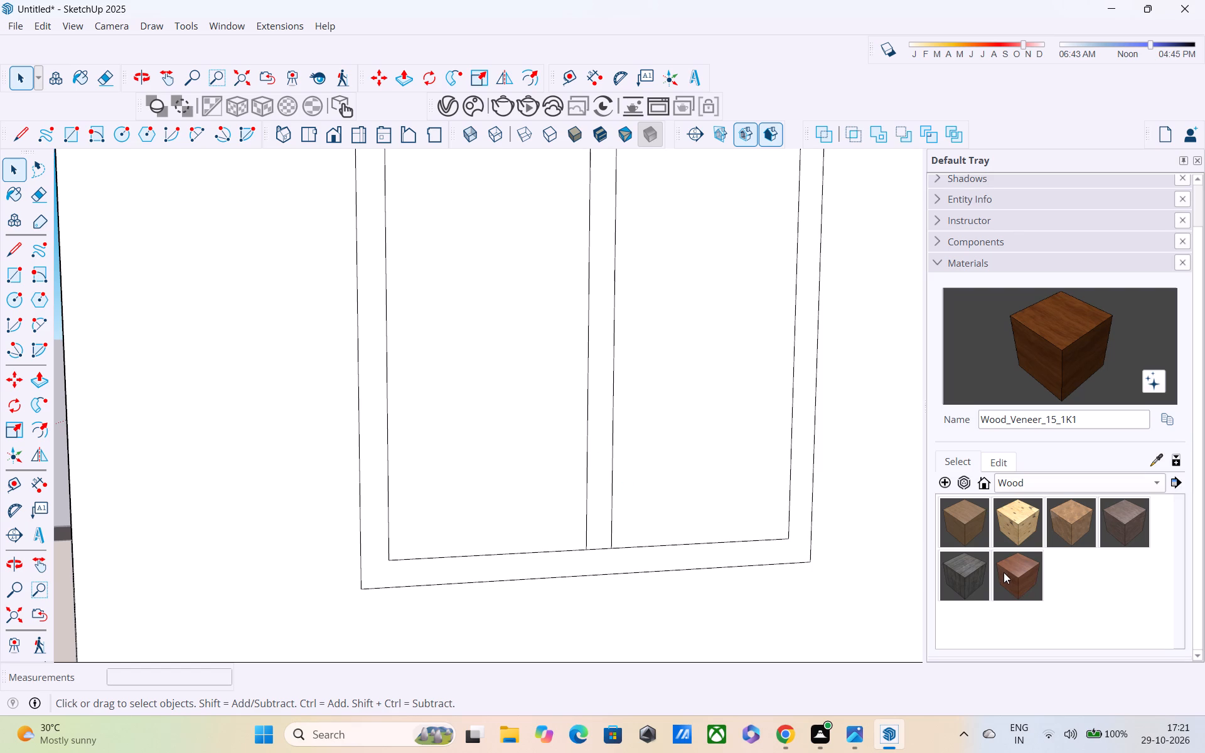
Push both window panes 9" through the wall to cut open the two window openings.
key(p)
click(529, 498)
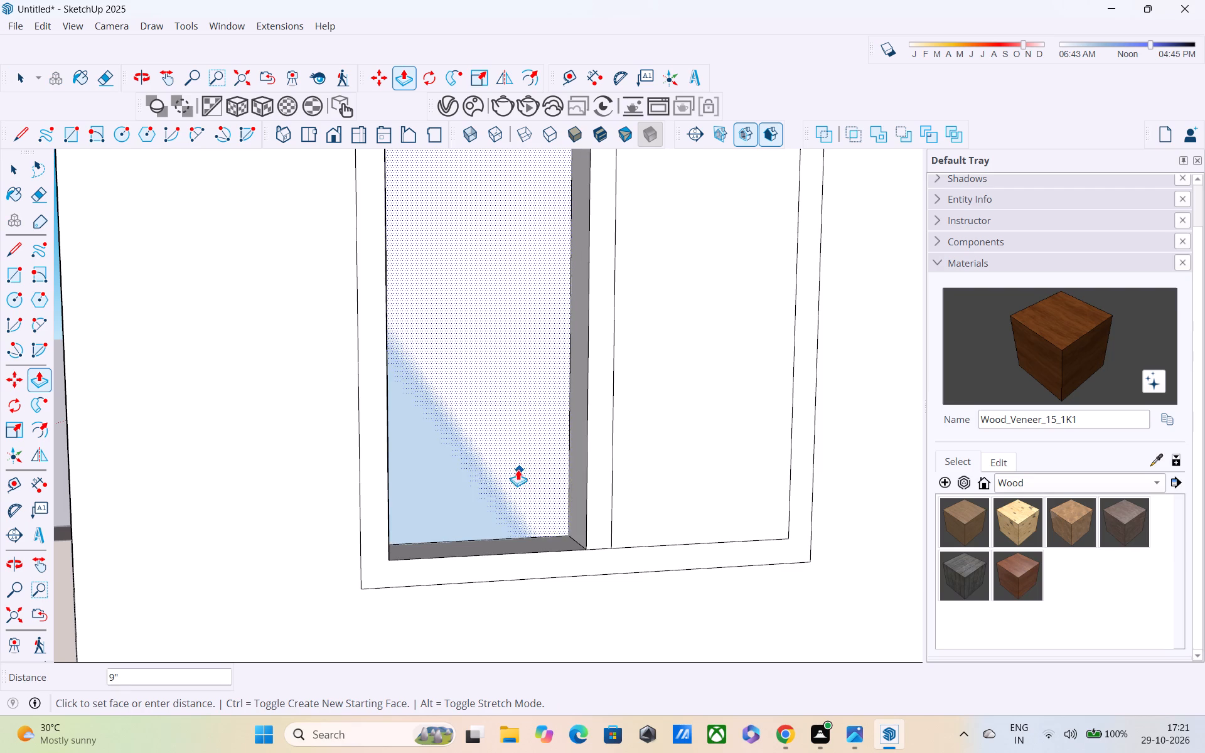
click(505, 444)
click(717, 454)
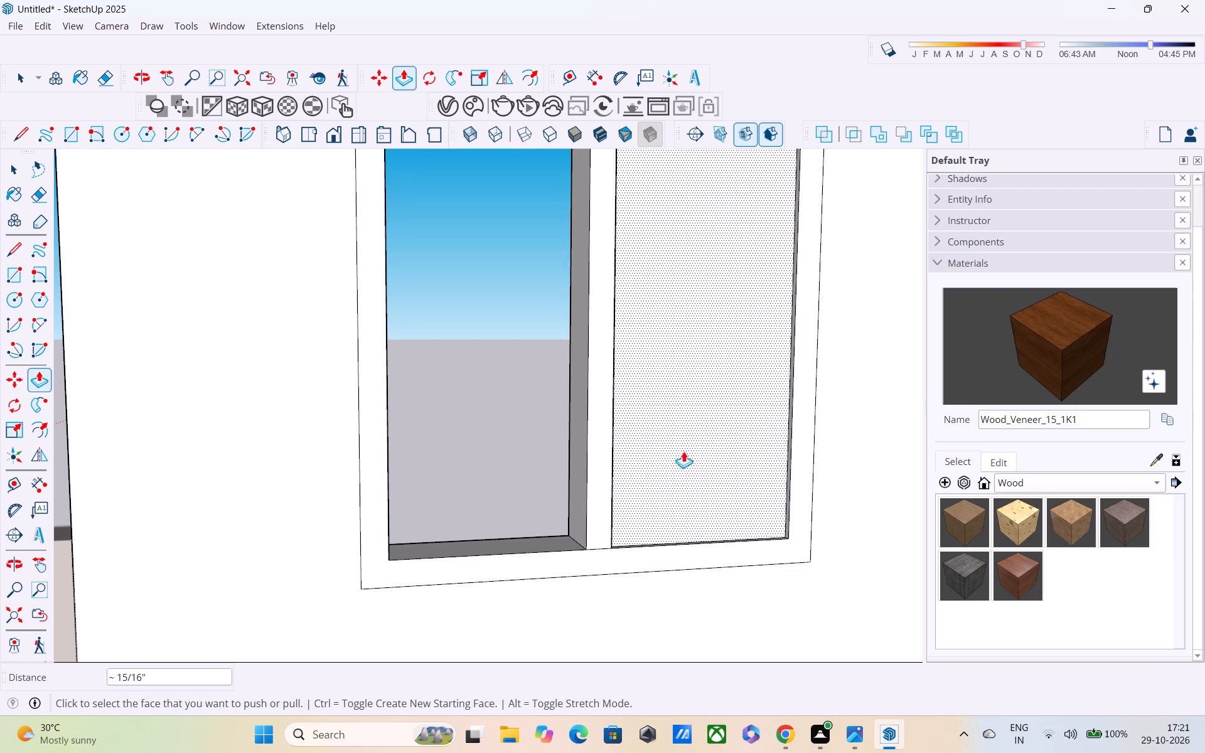
drag(683, 451, 646, 375)
Draw a pane rectangle about 5' 6 3/16" by 2' 5 3/4" at mid-depth of the window opening nearer the doorway.
scroll(646, 375, up, 1)
scroll(646, 374, down, 4)
middle_drag(651, 377, 635, 368)
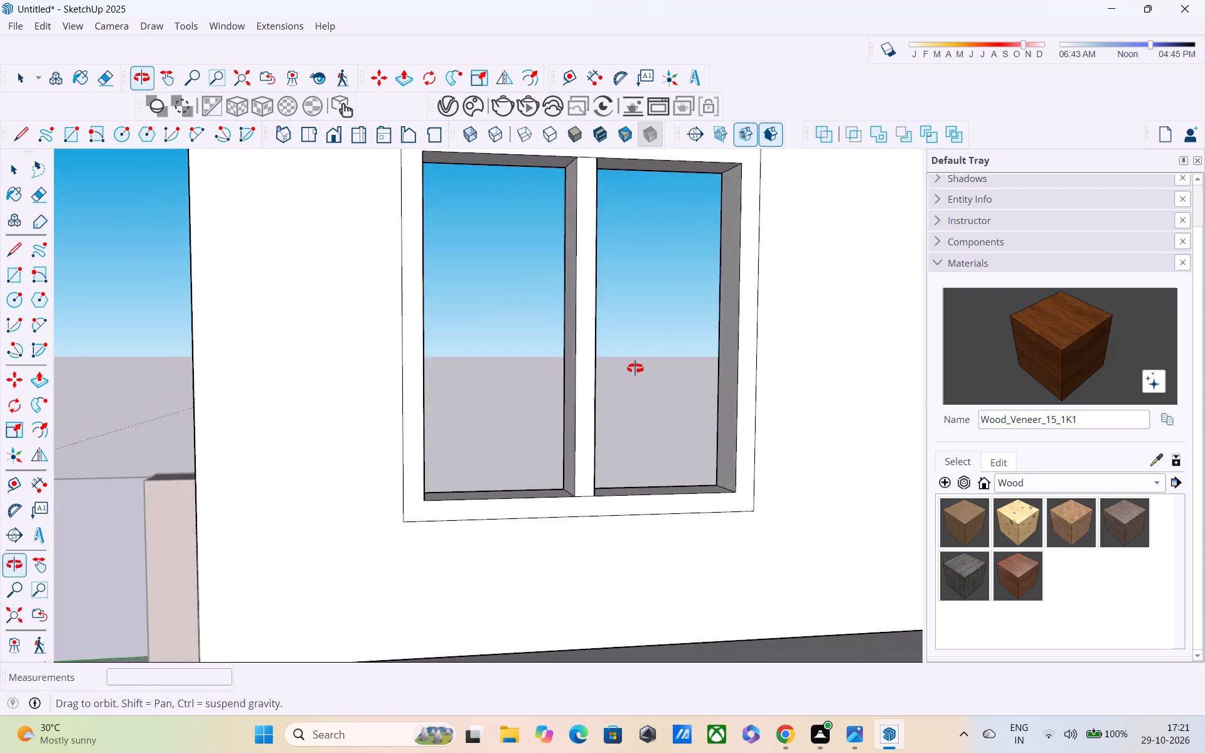
middle_drag(635, 368, 629, 401)
key(r)
scroll(561, 302, up, 1)
middle_drag(554, 299, 453, 241)
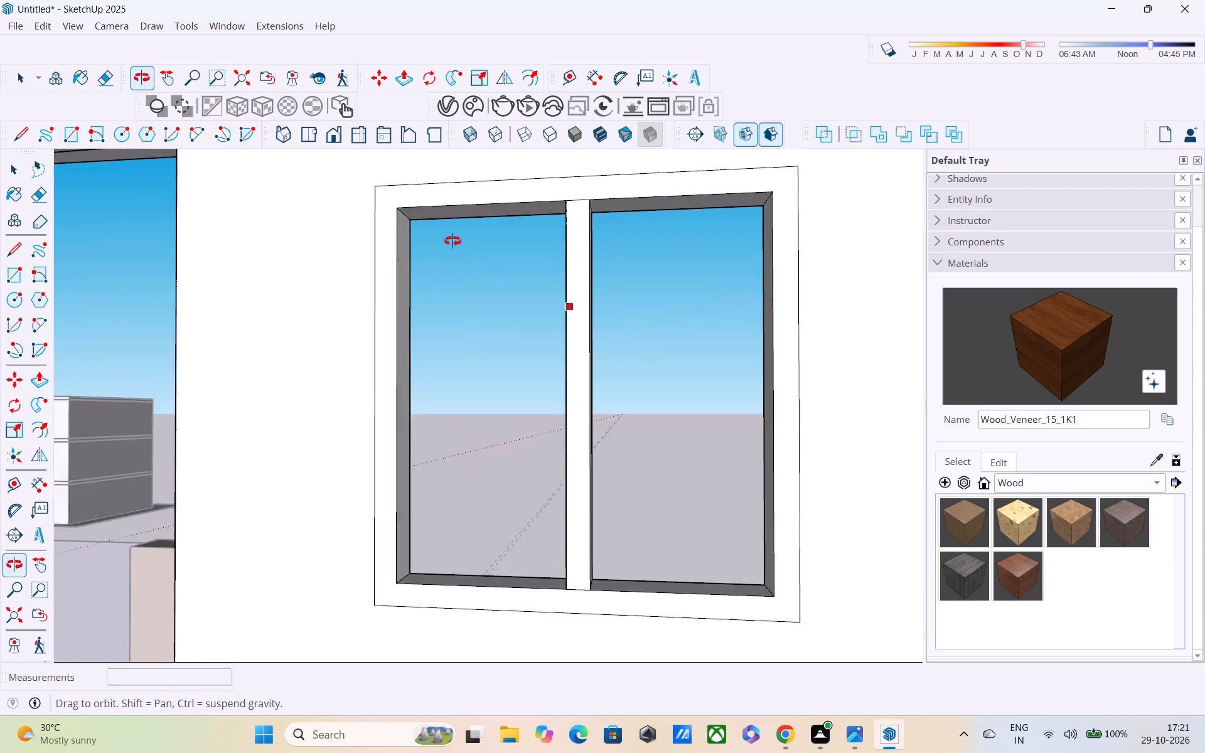
middle_drag(453, 241, 420, 219)
scroll(417, 225, up, 3)
click(409, 225)
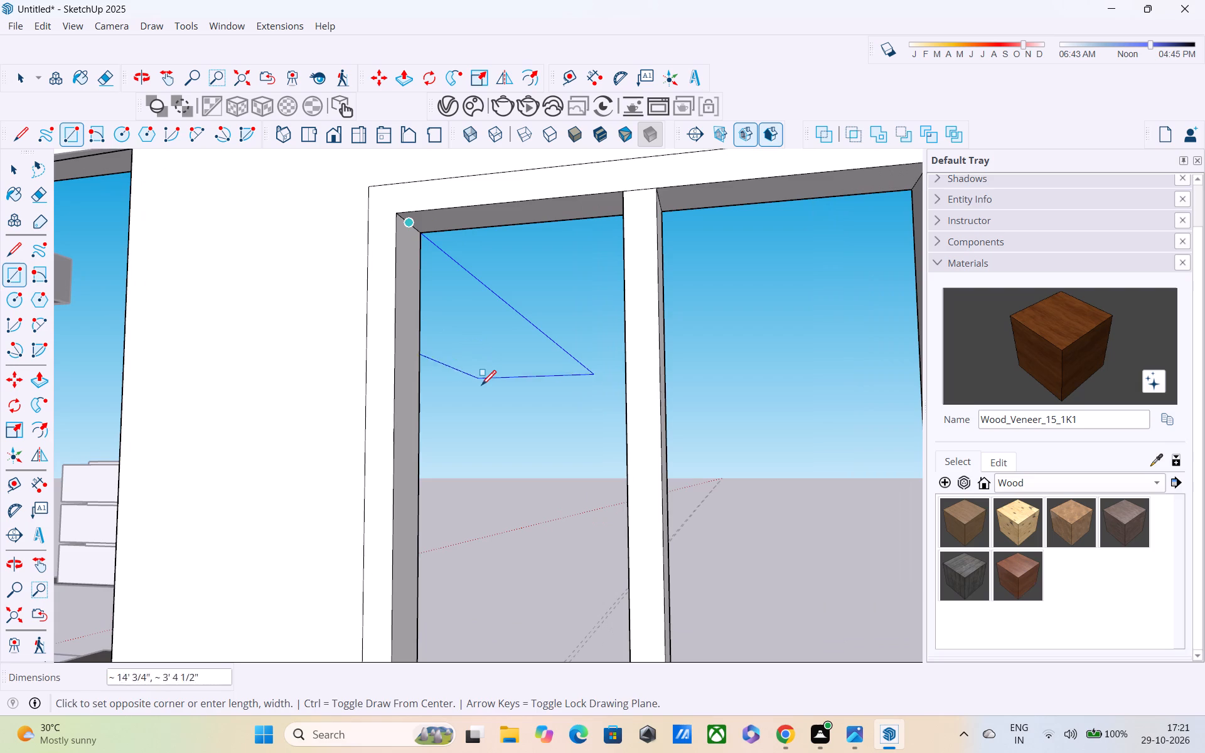
middle_drag(481, 388, 432, 284)
middle_drag(483, 461, 520, 477)
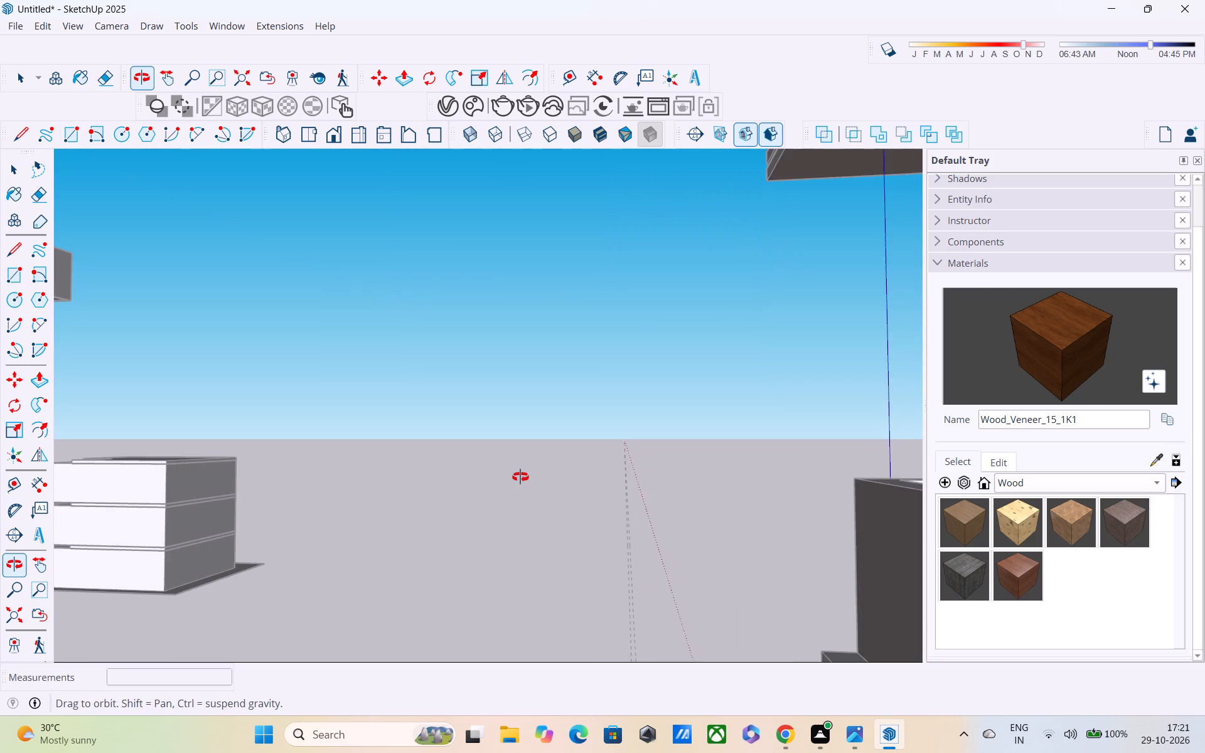
middle_drag(520, 477, 492, 493)
scroll(485, 474, down, 12)
middle_drag(487, 500, 511, 336)
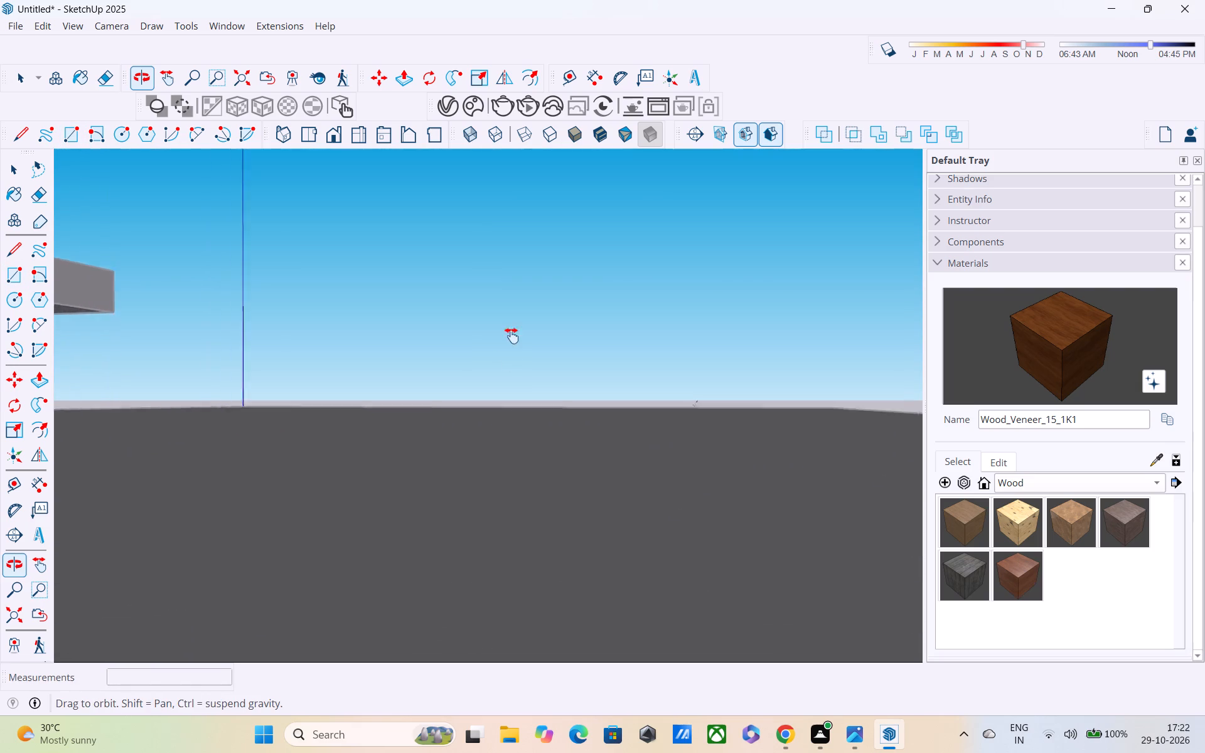
middle_drag(511, 336, 532, 242)
scroll(535, 248, down, 12)
middle_drag(495, 311, 750, 151)
scroll(428, 341, down, 2)
middle_drag(428, 341, 833, 336)
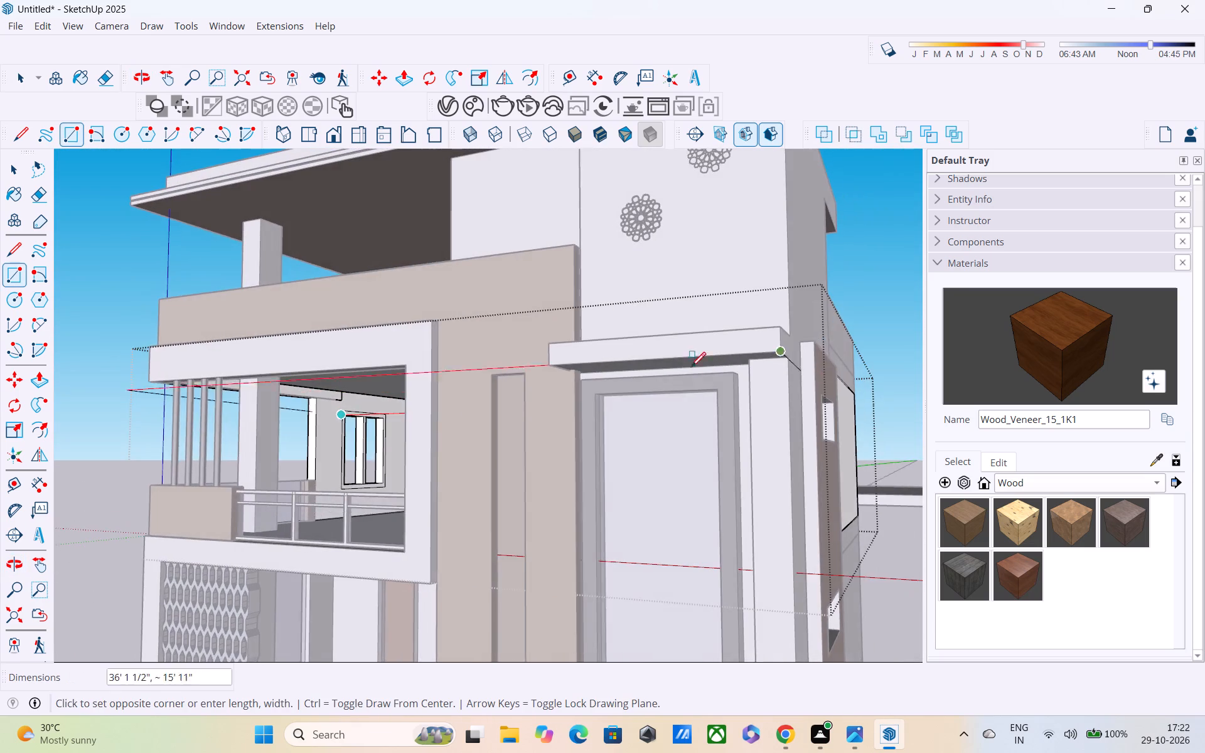
scroll(401, 427, up, 19)
middle_drag(342, 417, 323, 401)
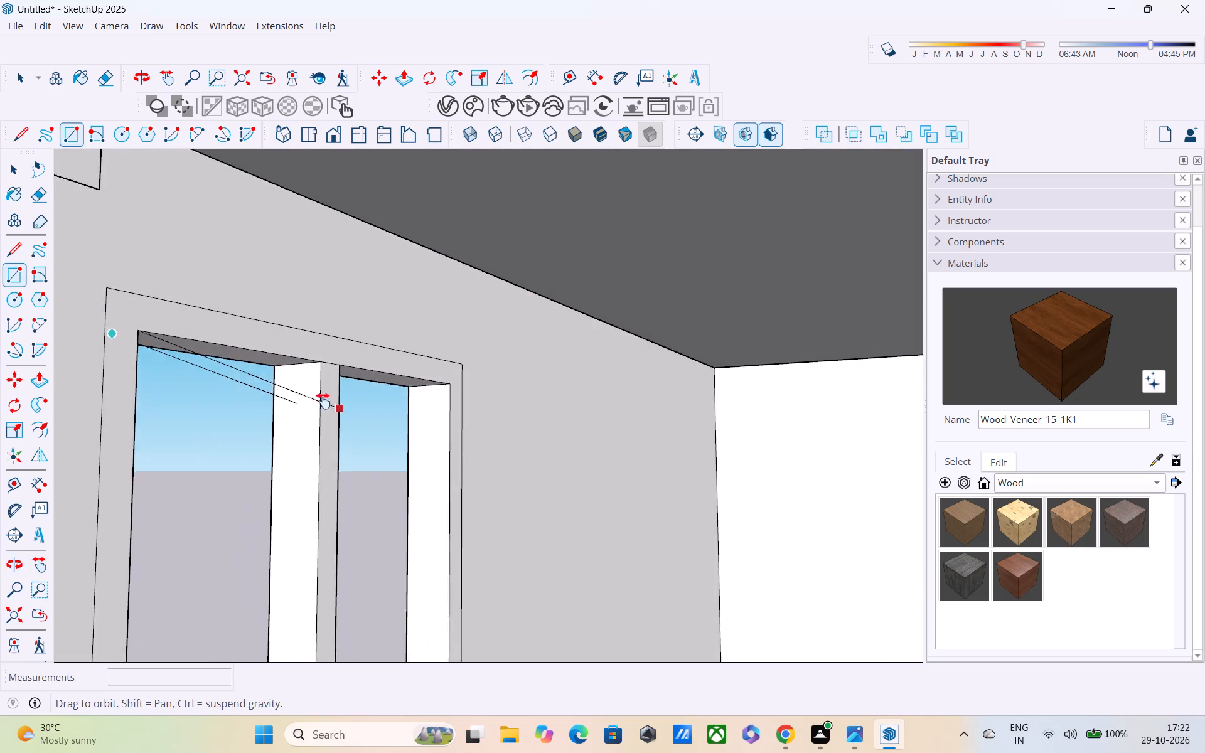
middle_drag(323, 401, 320, 295)
middle_drag(328, 308, 297, 254)
scroll(297, 254, down, 4)
shift+middle_drag(306, 355, 336, 275)
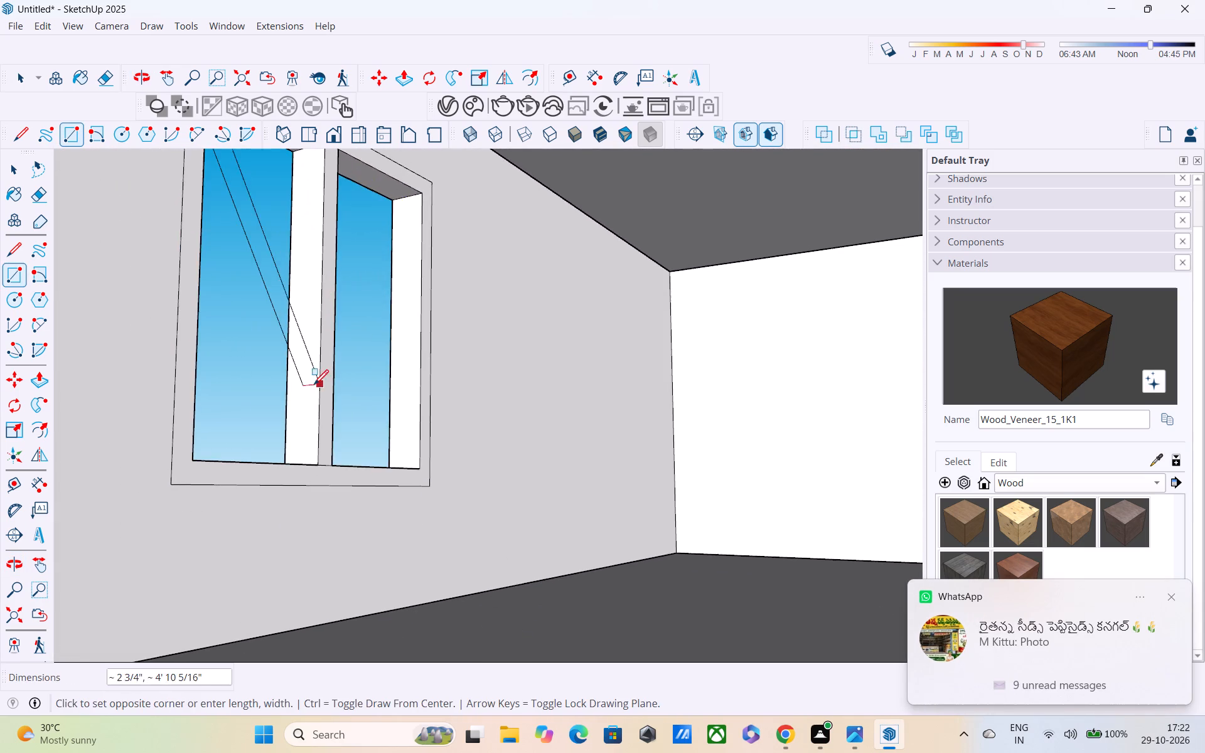
middle_drag(314, 386, 306, 457)
scroll(303, 457, up, 5)
click(303, 469)
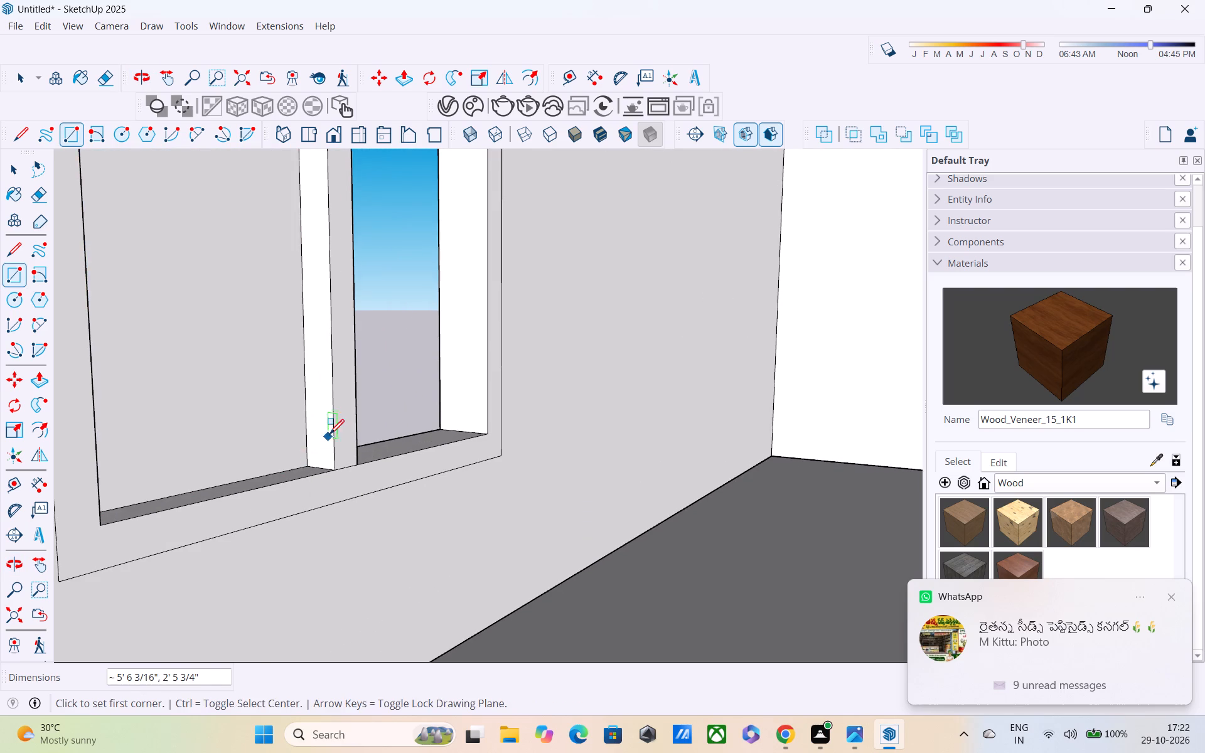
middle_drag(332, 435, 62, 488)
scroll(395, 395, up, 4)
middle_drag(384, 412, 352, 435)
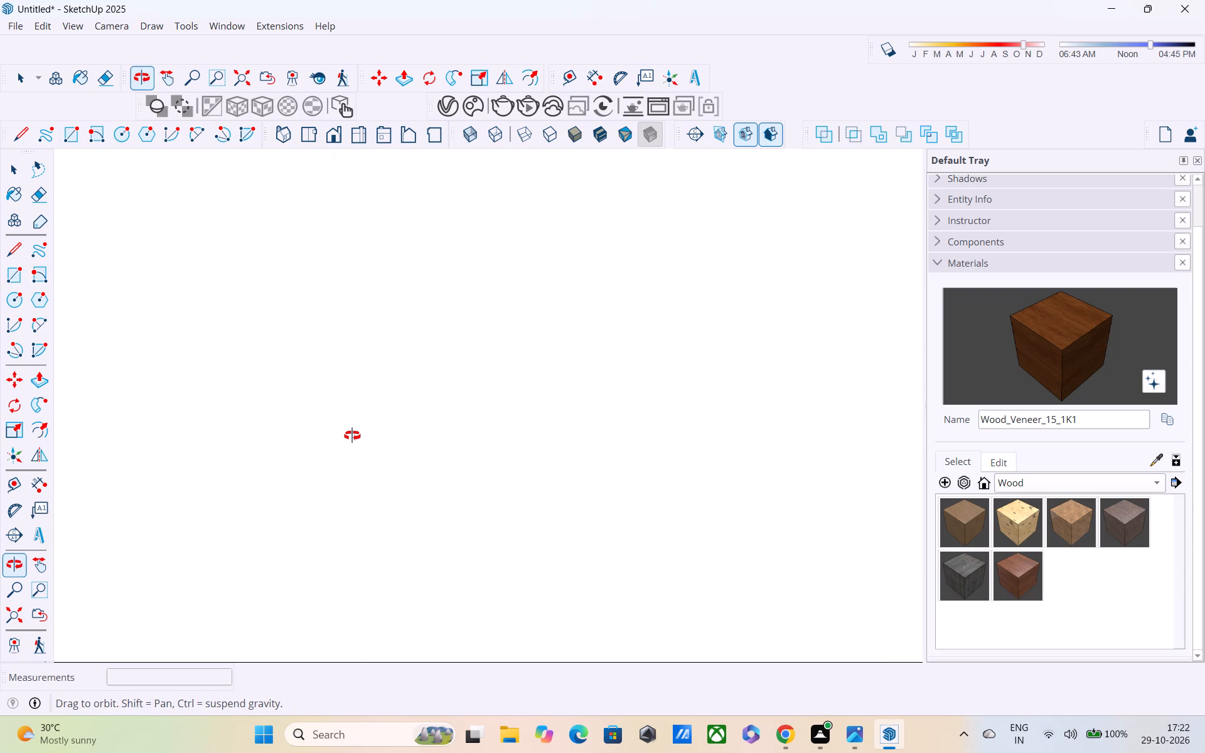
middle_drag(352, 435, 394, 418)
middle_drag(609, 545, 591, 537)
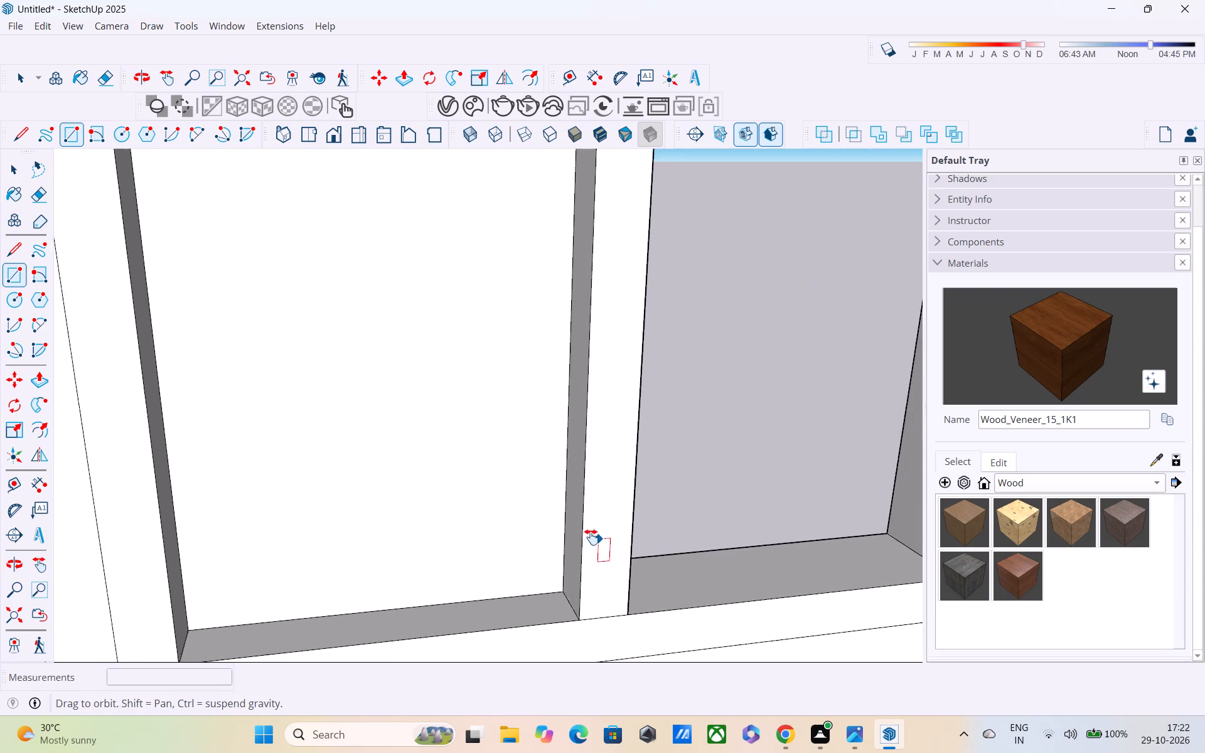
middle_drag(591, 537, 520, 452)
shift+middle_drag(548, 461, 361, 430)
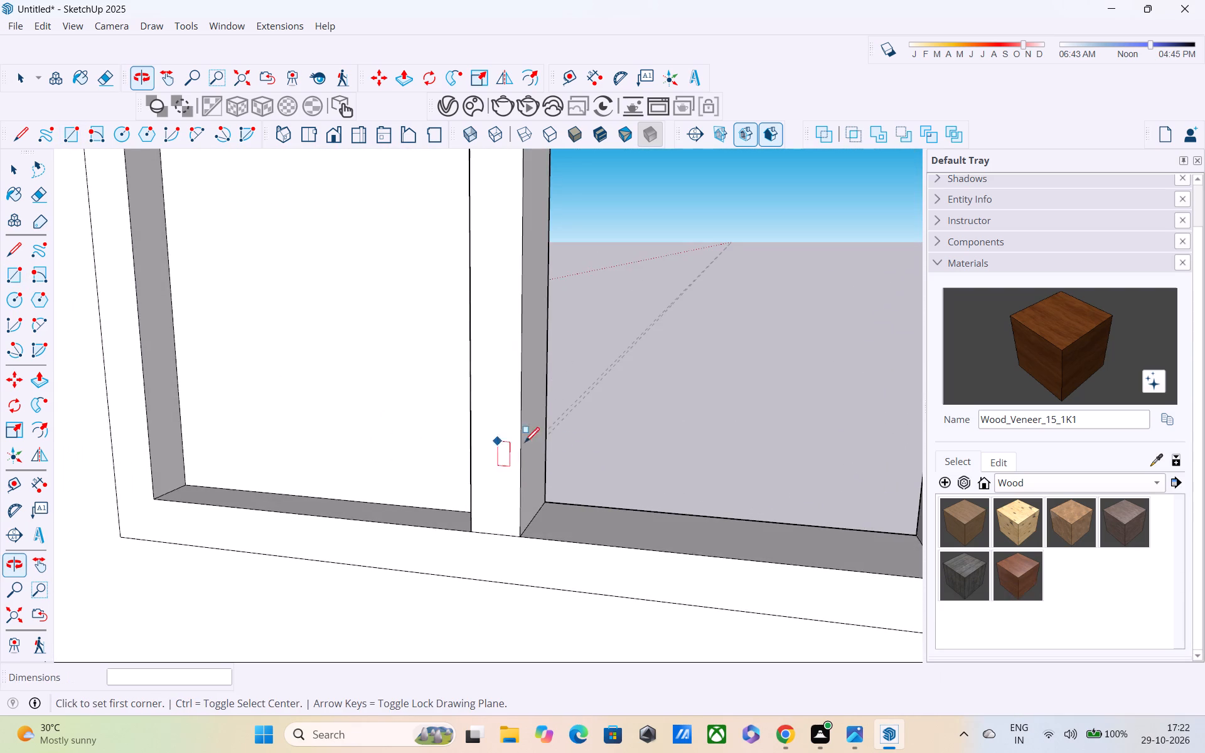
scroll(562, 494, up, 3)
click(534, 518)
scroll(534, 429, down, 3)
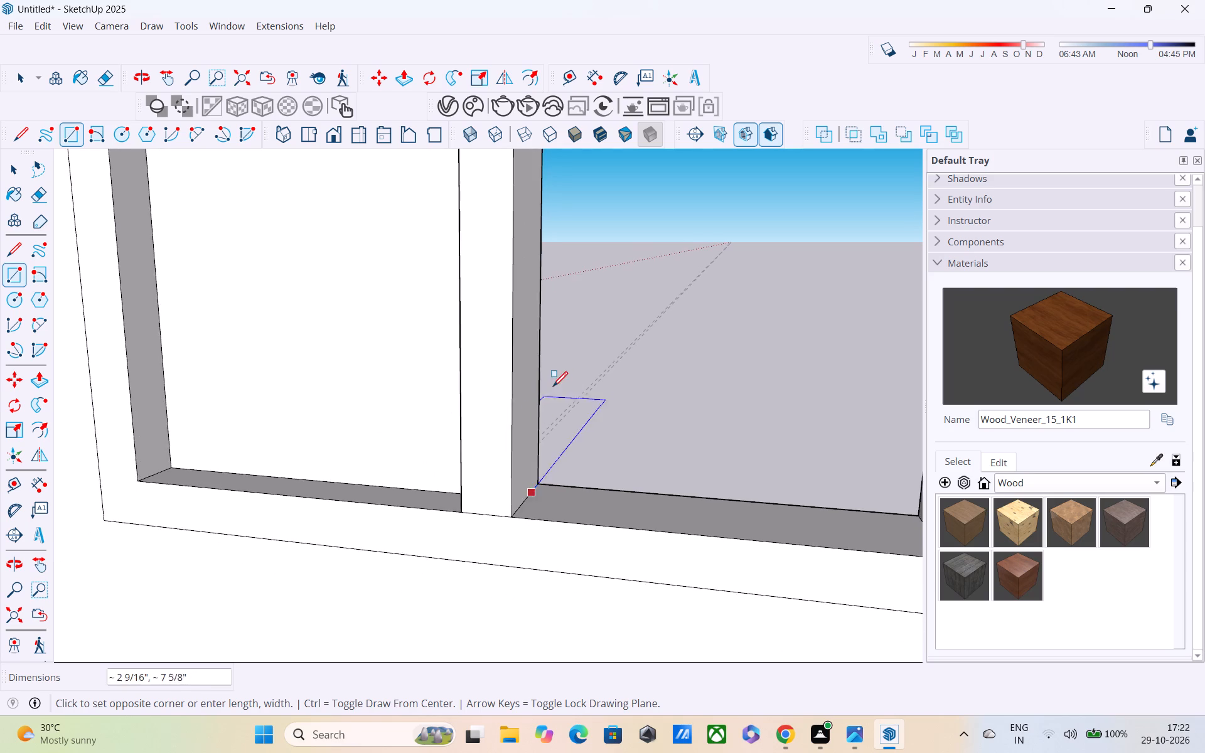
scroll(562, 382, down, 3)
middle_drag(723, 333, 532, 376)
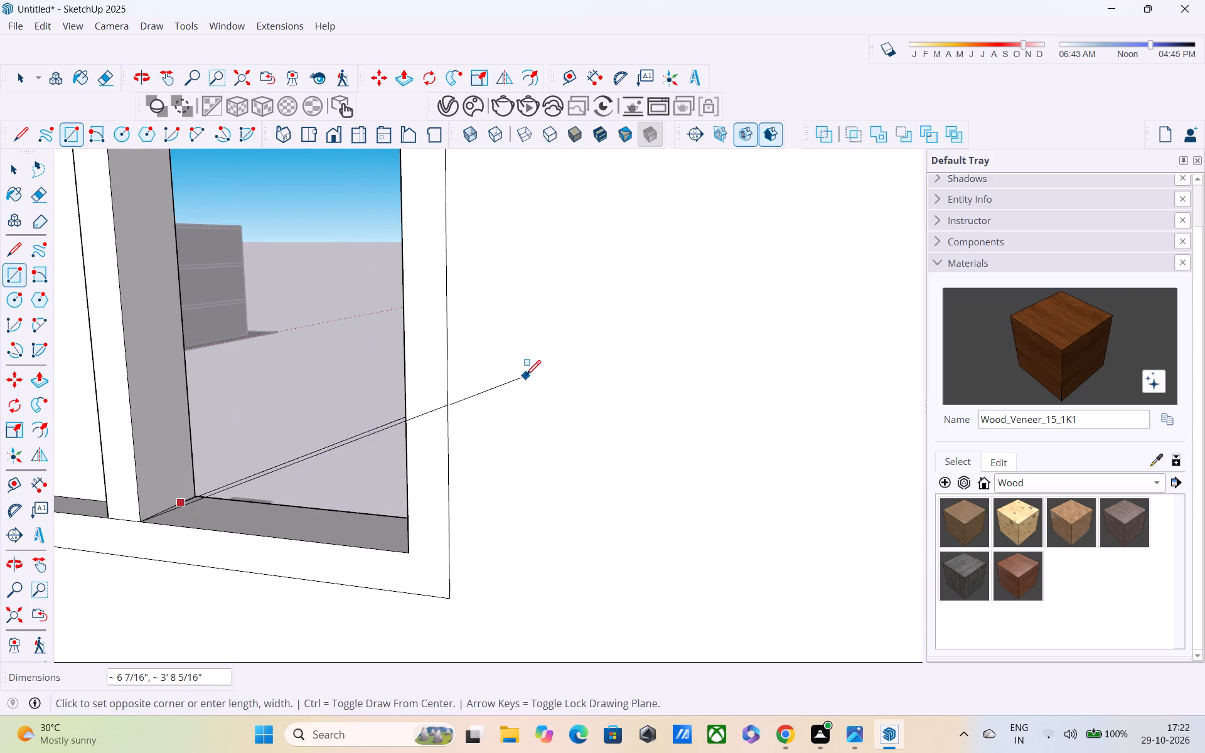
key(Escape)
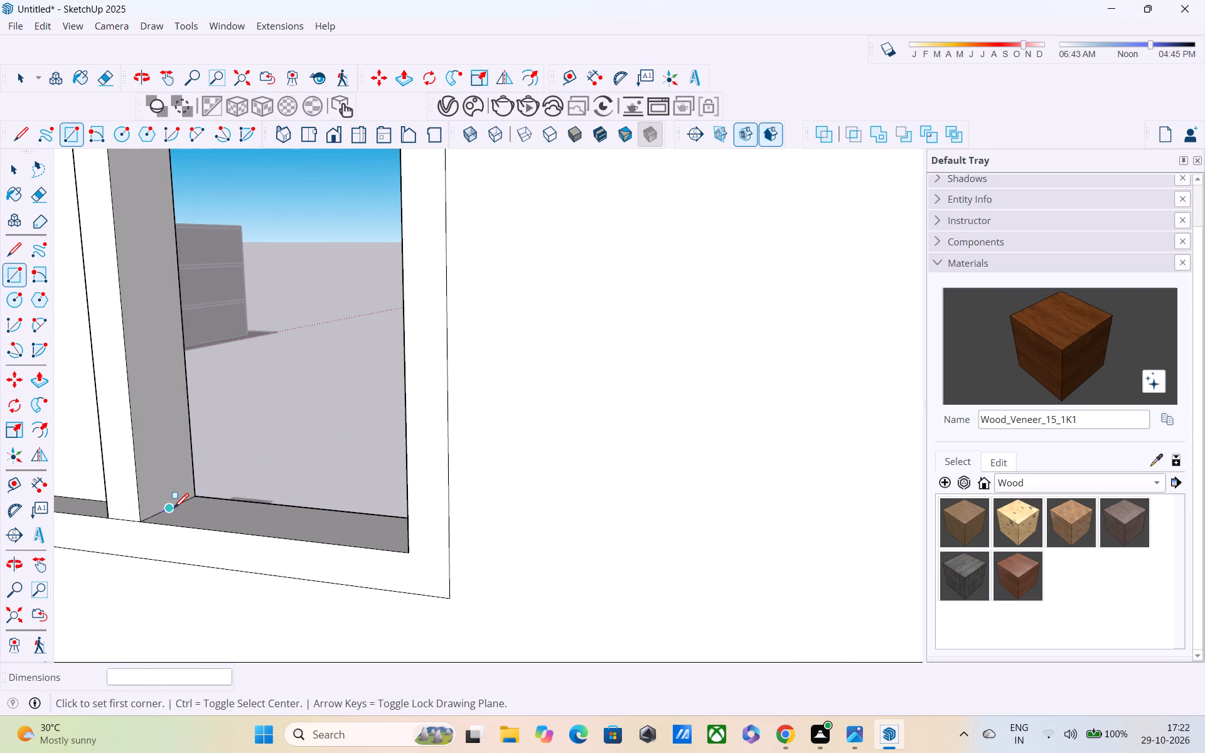
Draw a pane rectangle at mid-depth of the window opening farther from the doorway, spanning its opposite corners.
click(173, 510)
middle_drag(254, 366, 276, 376)
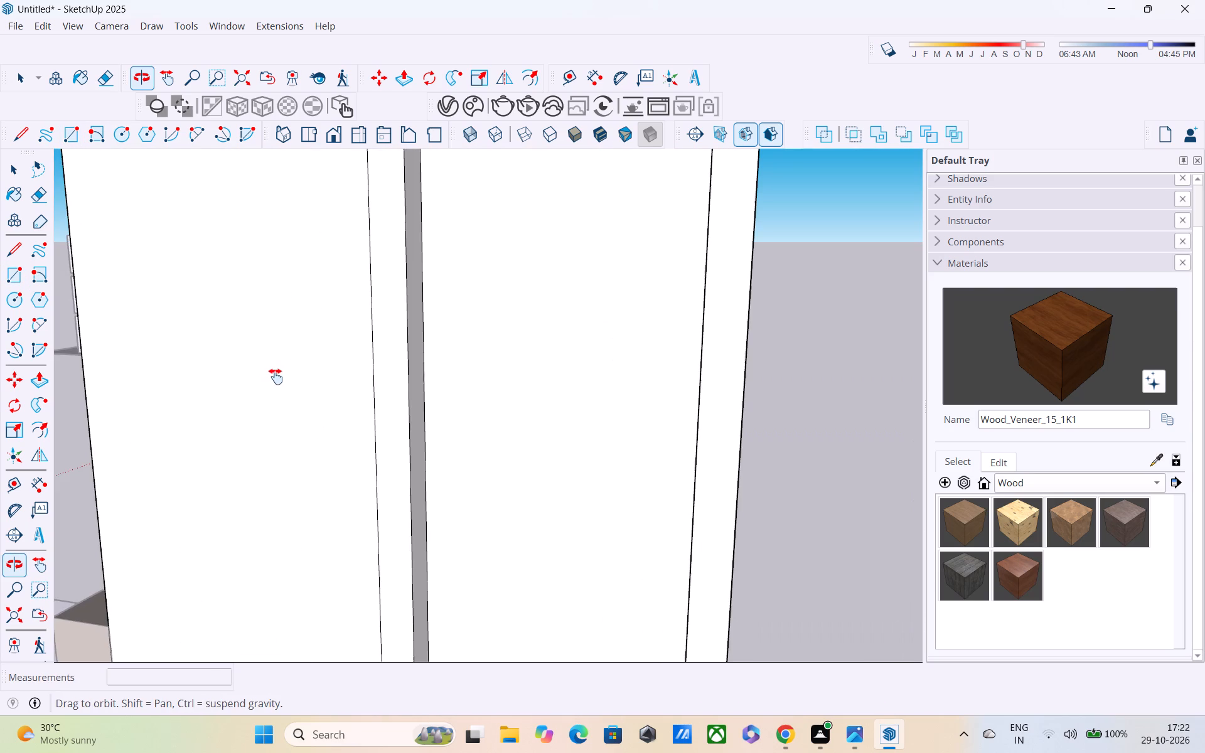
middle_drag(276, 376, 256, 372)
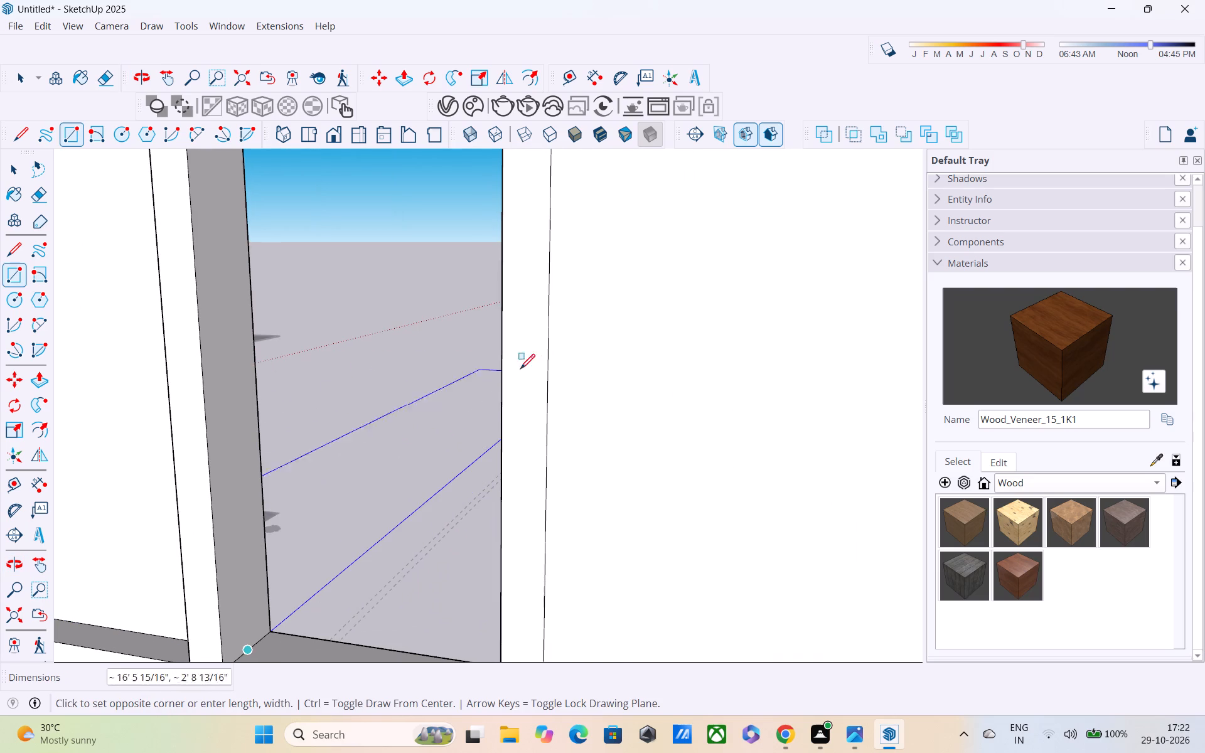
middle_drag(540, 366, 787, 291)
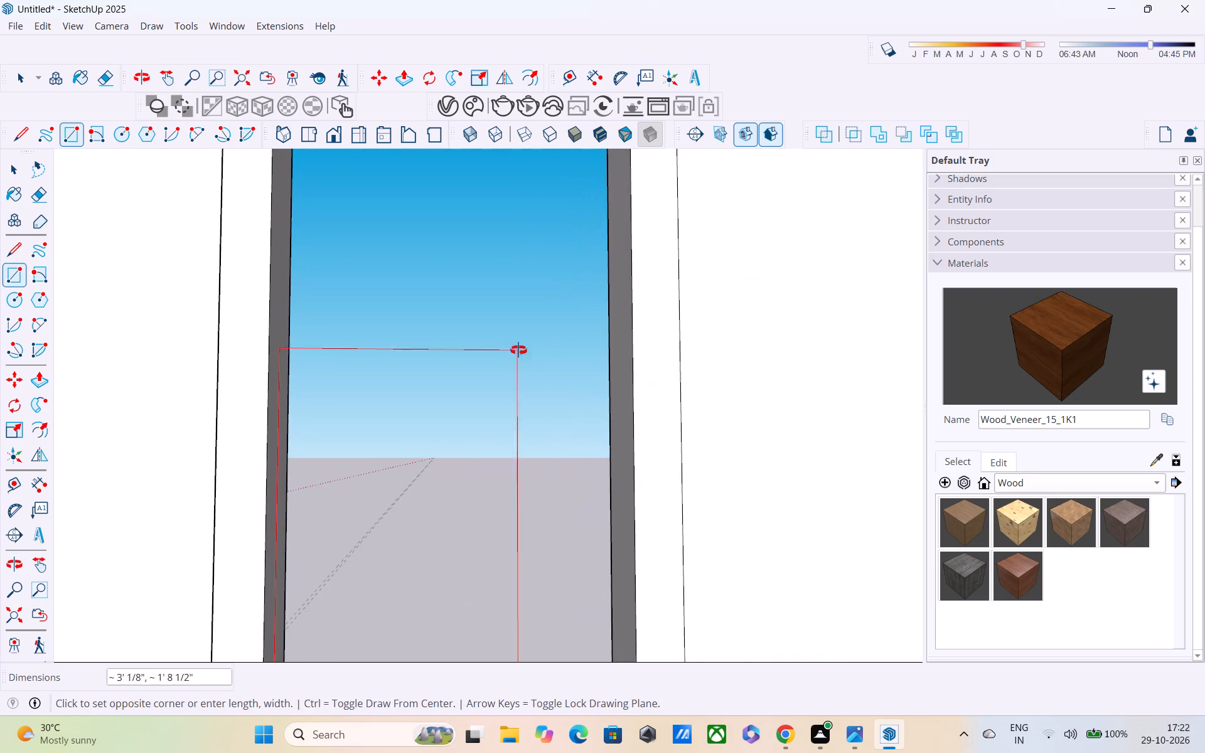
middle_click(518, 350)
shift+middle_drag(533, 298, 515, 250)
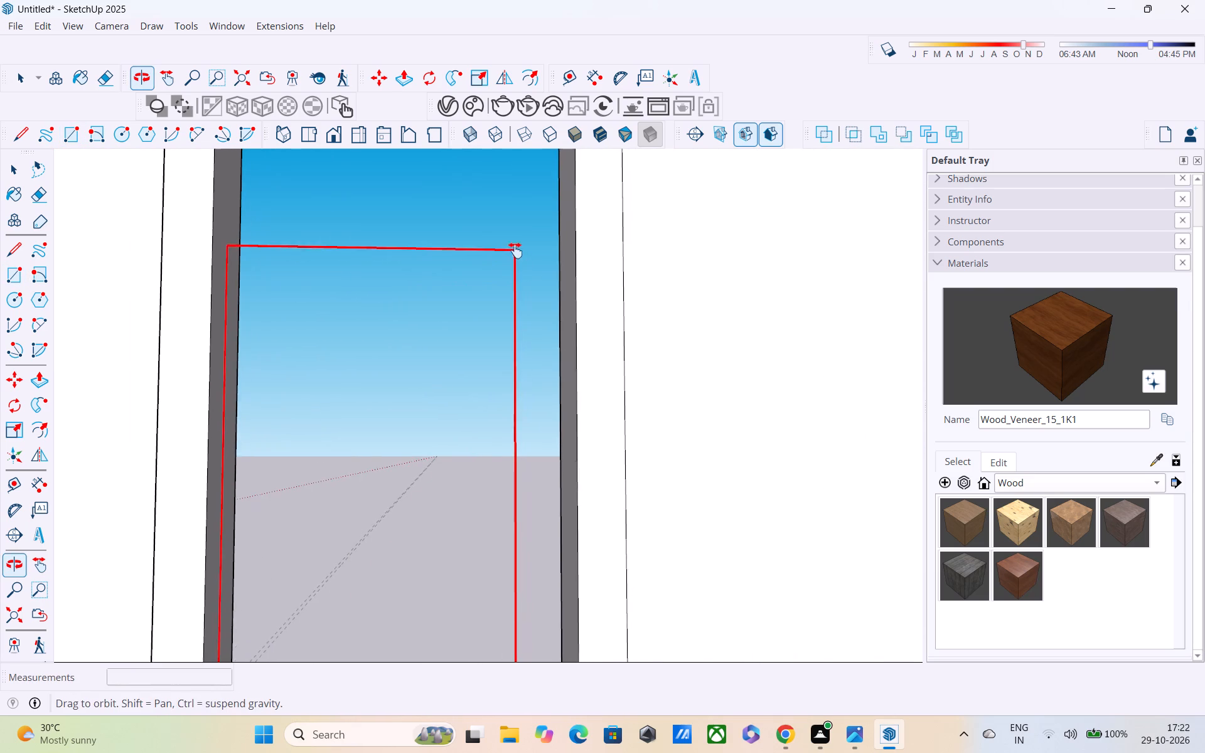
shift+middle_drag(515, 250, 515, 245)
middle_drag(523, 251, 525, 243)
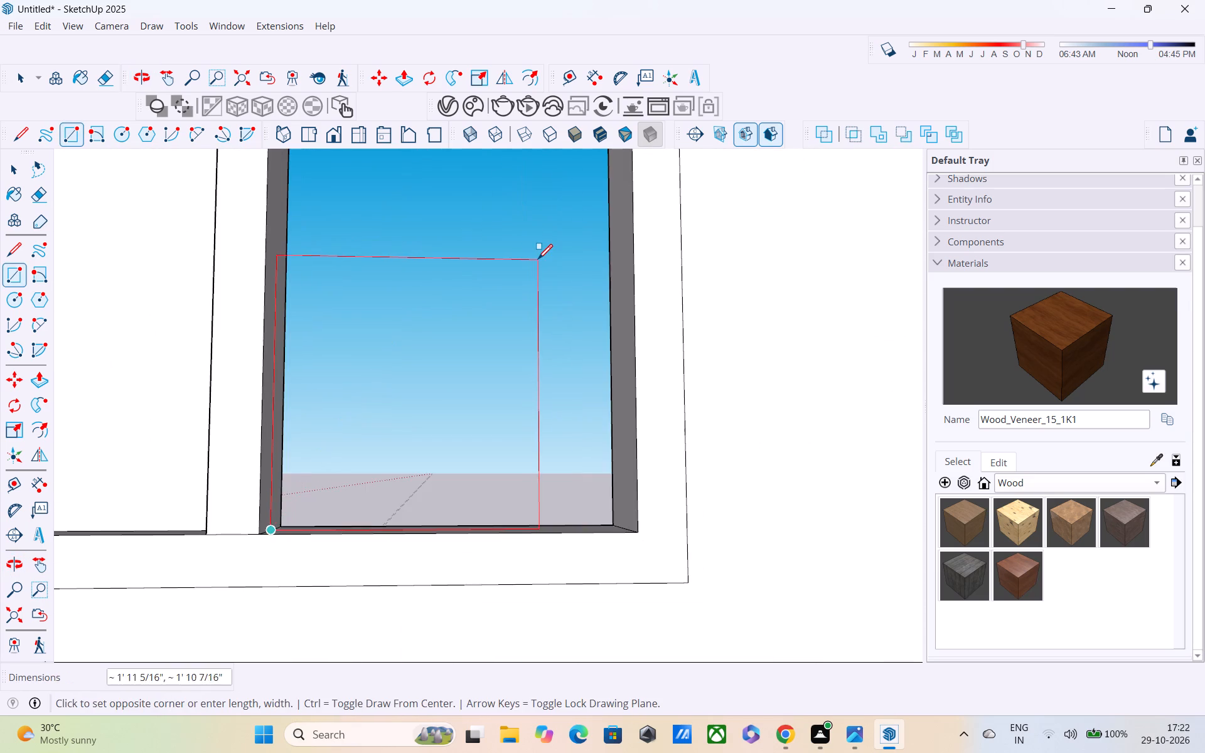
scroll(538, 260, down, 3)
middle_drag(561, 275, 565, 269)
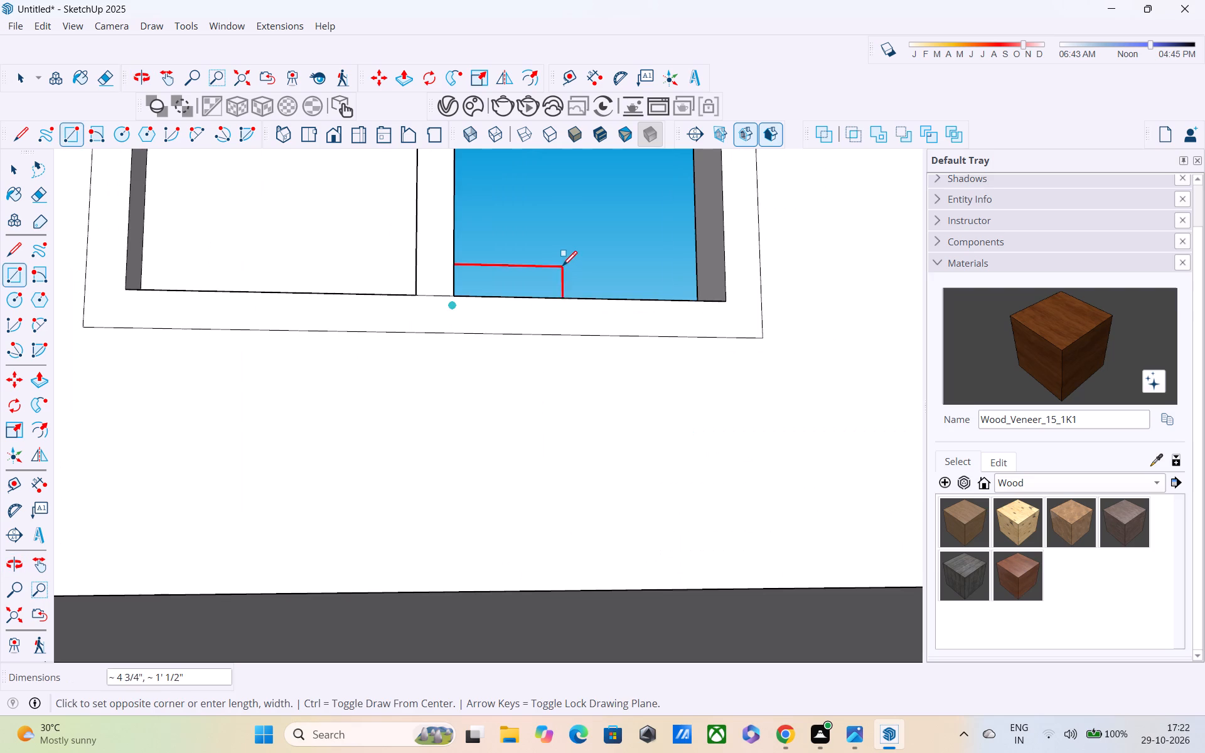
shift+middle_drag(562, 267, 624, 752)
middle_drag(678, 535, 679, 535)
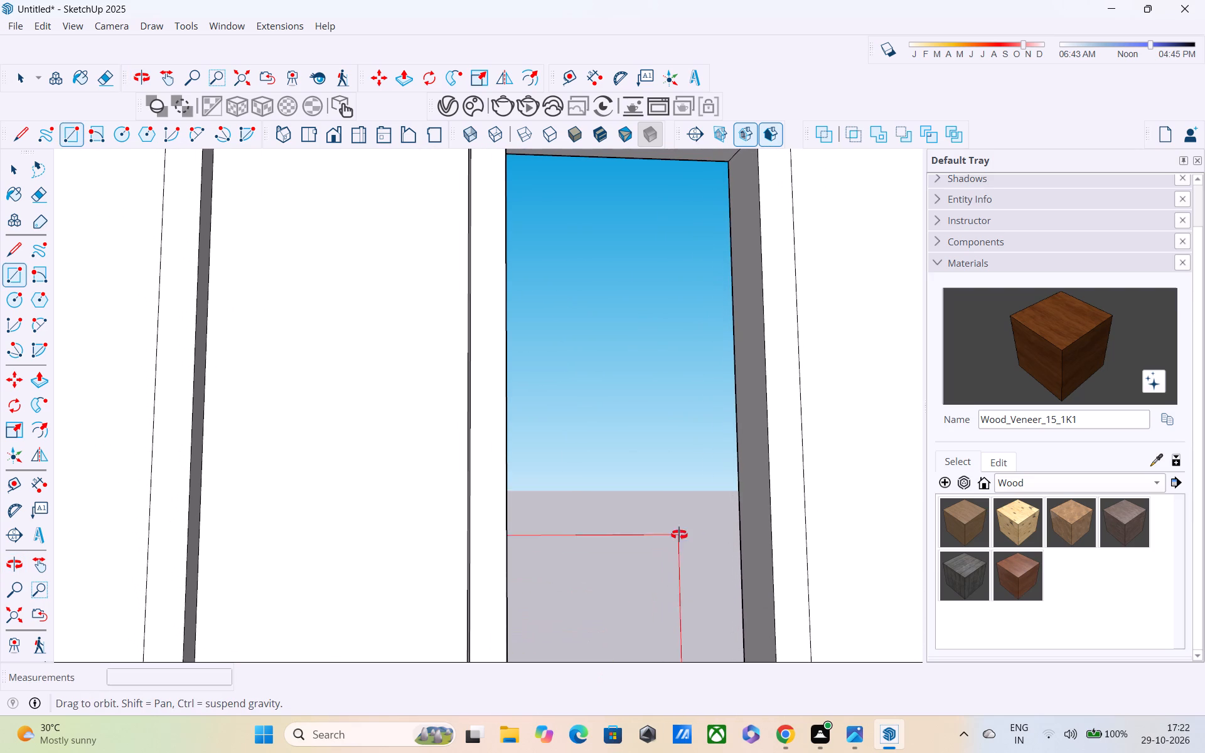
middle_drag(679, 535, 797, 378)
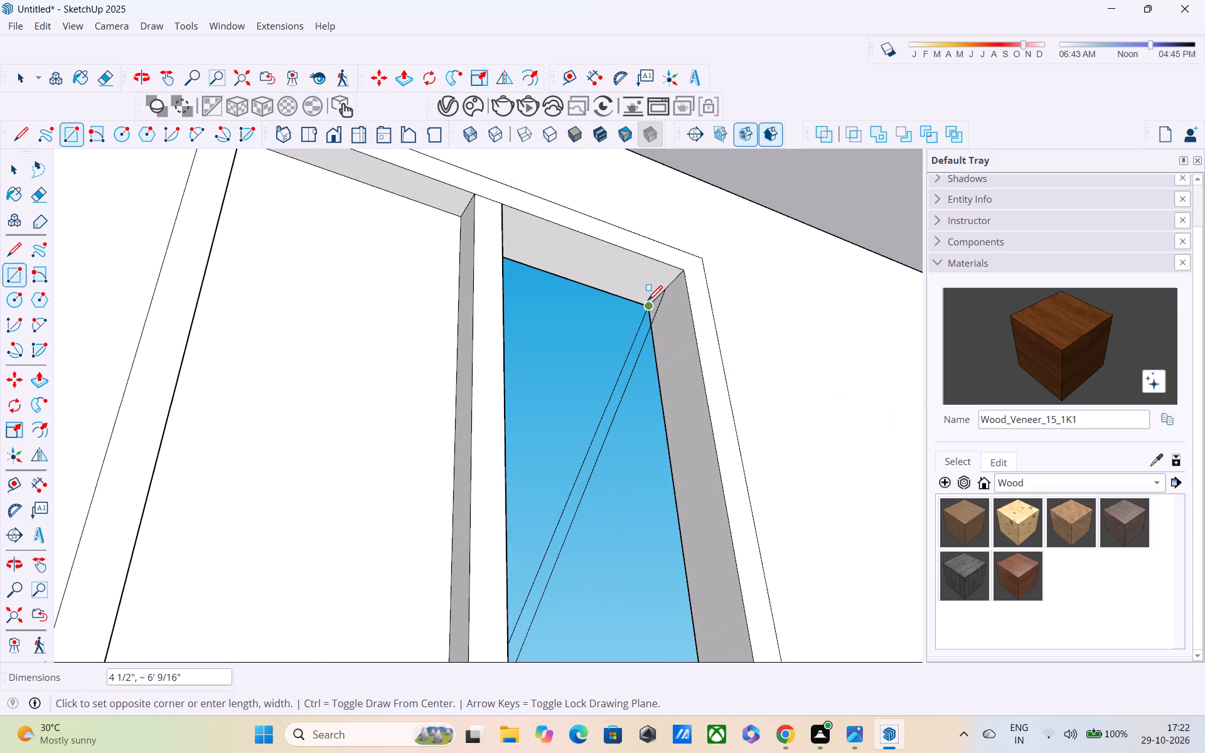
click(661, 297)
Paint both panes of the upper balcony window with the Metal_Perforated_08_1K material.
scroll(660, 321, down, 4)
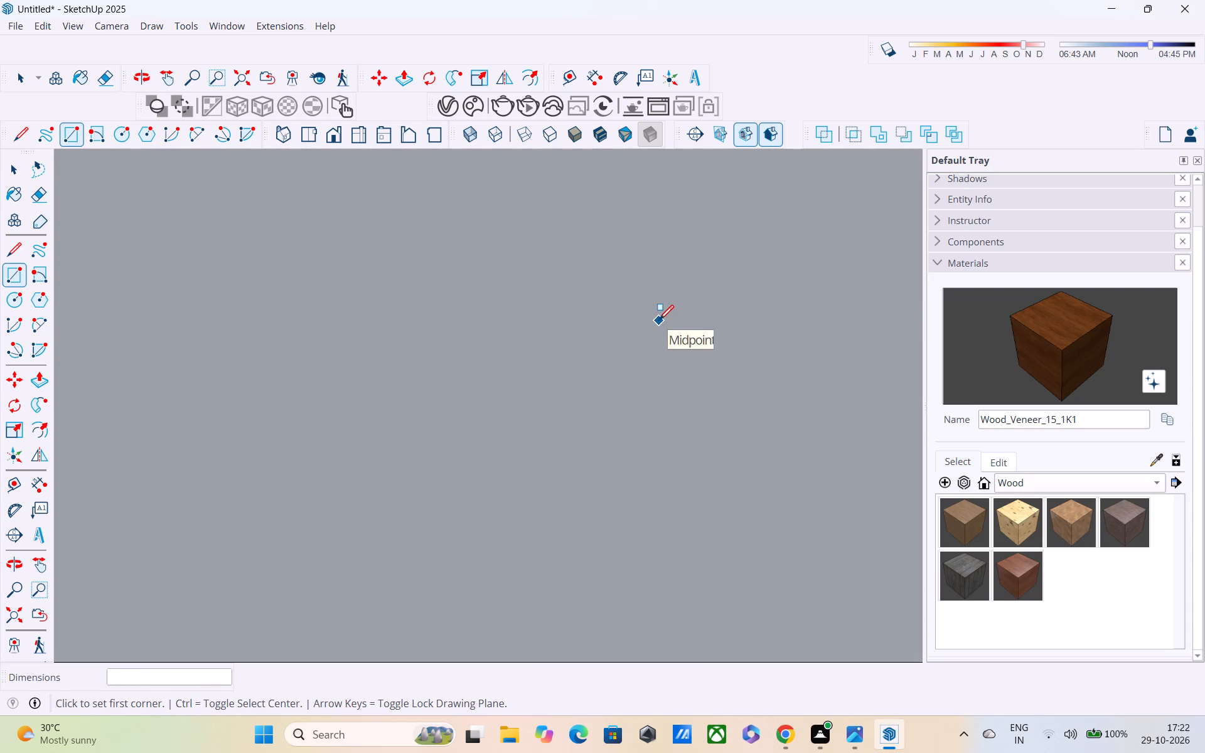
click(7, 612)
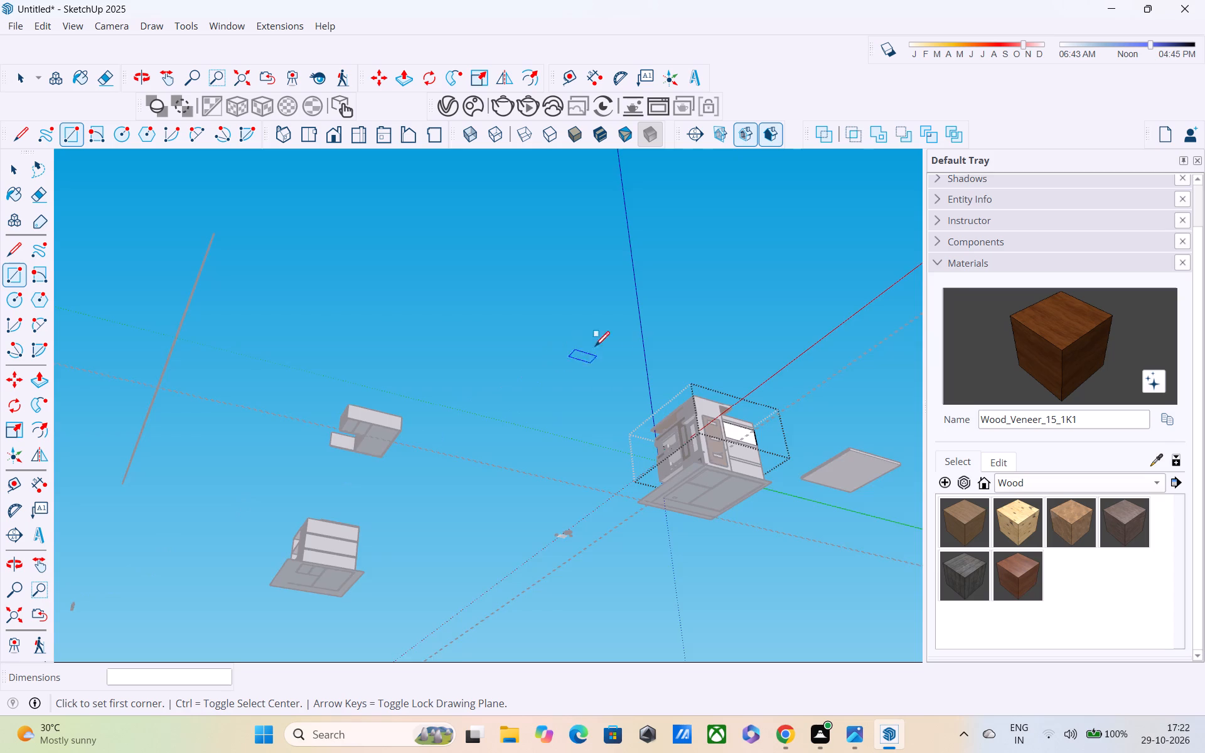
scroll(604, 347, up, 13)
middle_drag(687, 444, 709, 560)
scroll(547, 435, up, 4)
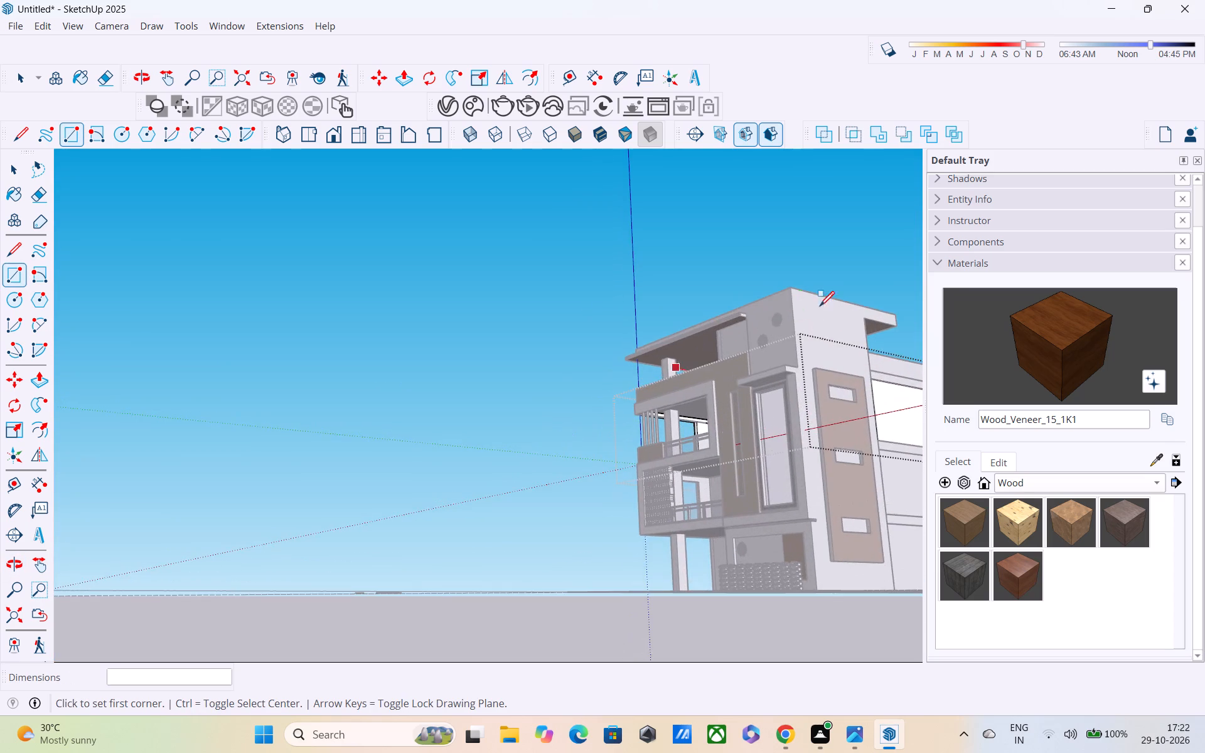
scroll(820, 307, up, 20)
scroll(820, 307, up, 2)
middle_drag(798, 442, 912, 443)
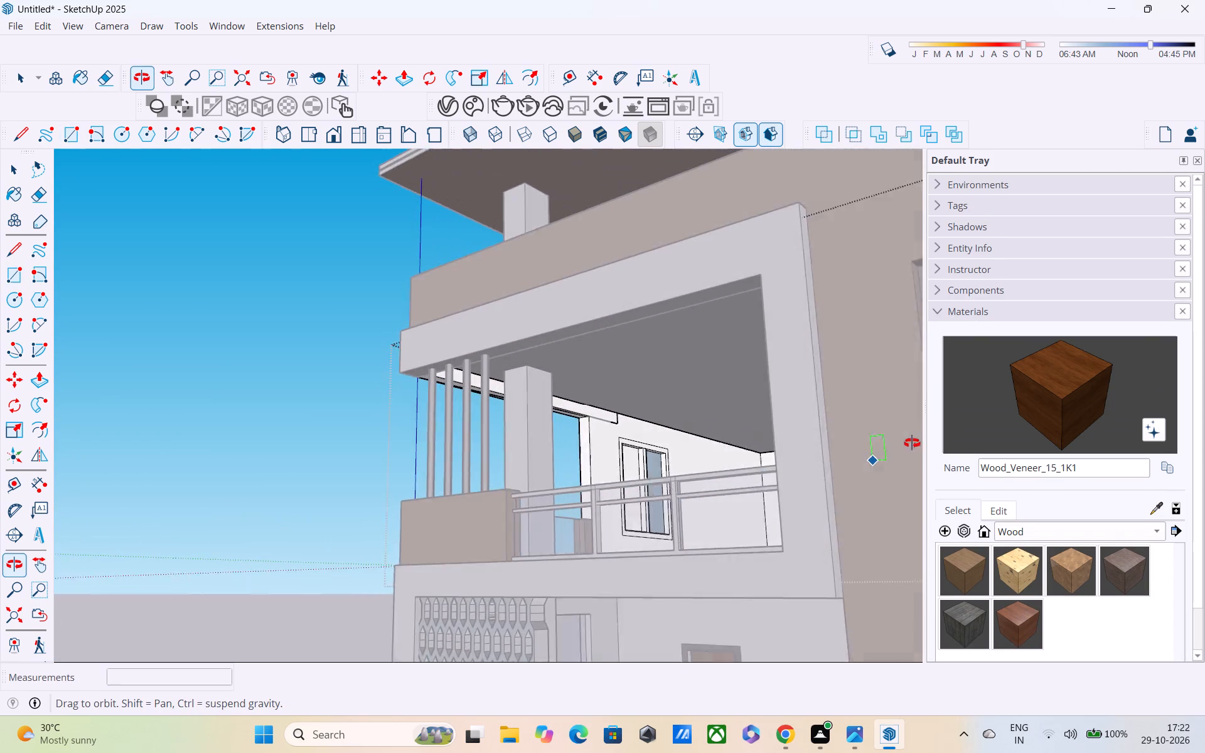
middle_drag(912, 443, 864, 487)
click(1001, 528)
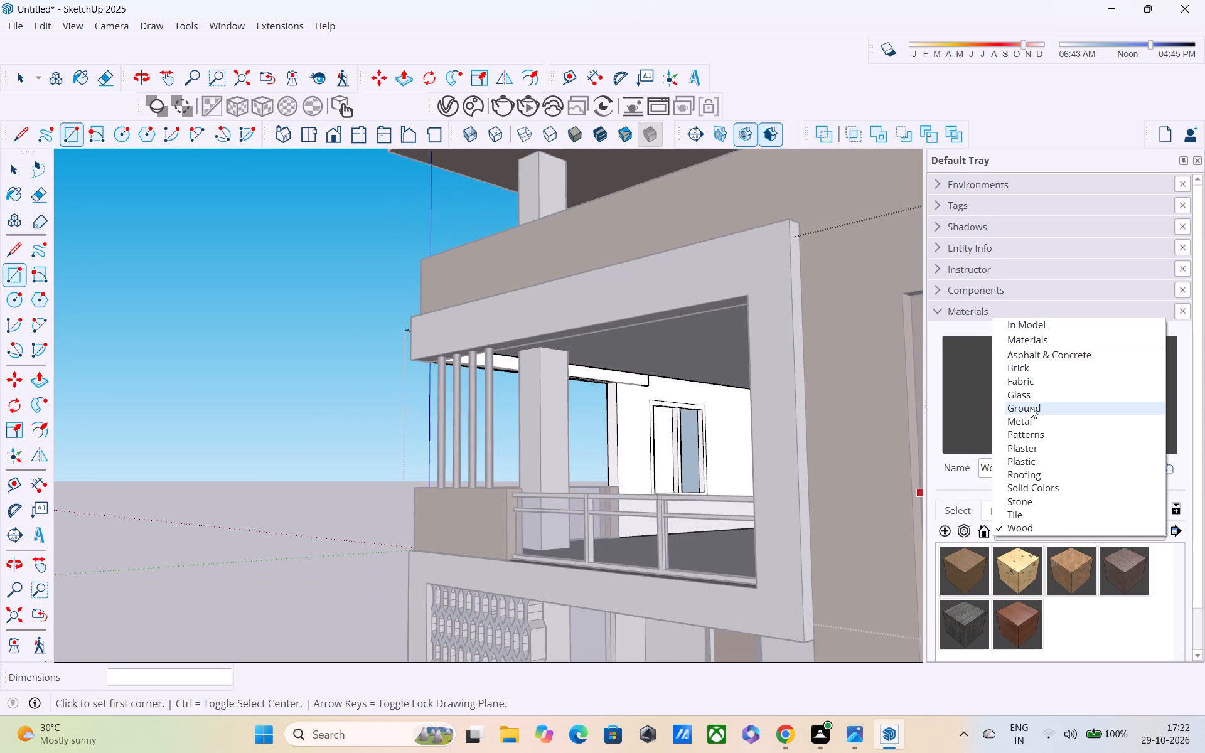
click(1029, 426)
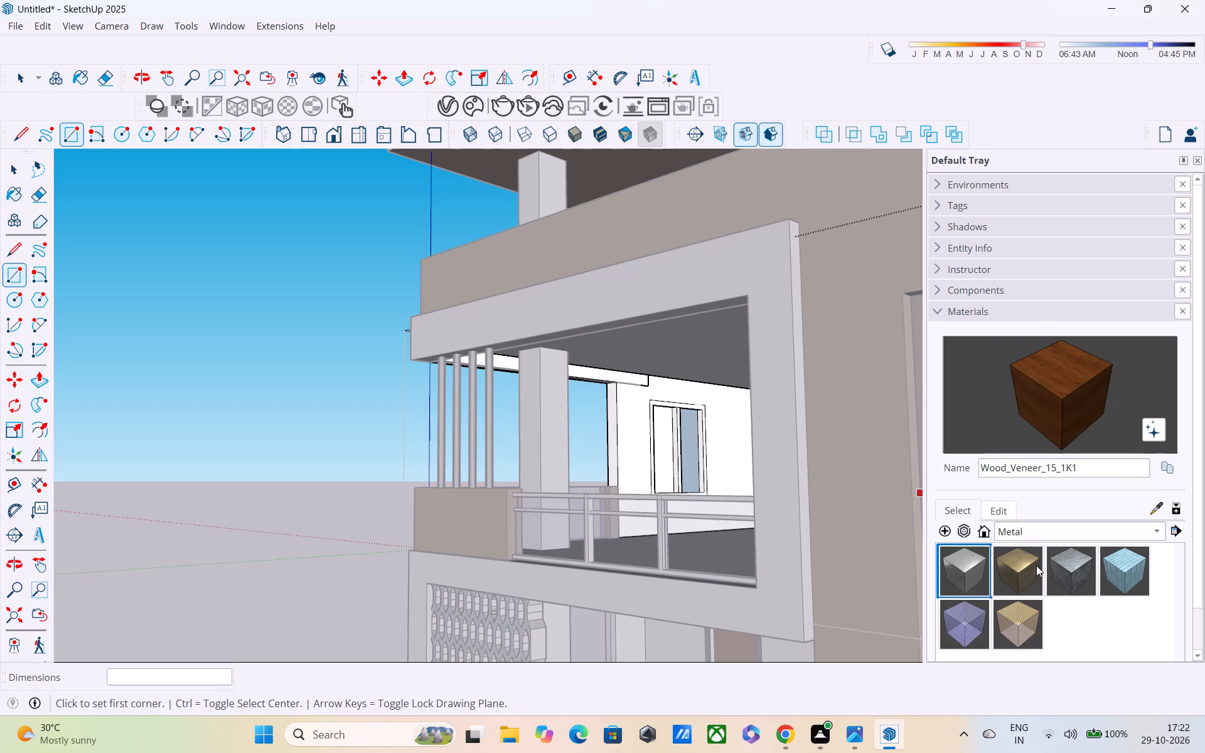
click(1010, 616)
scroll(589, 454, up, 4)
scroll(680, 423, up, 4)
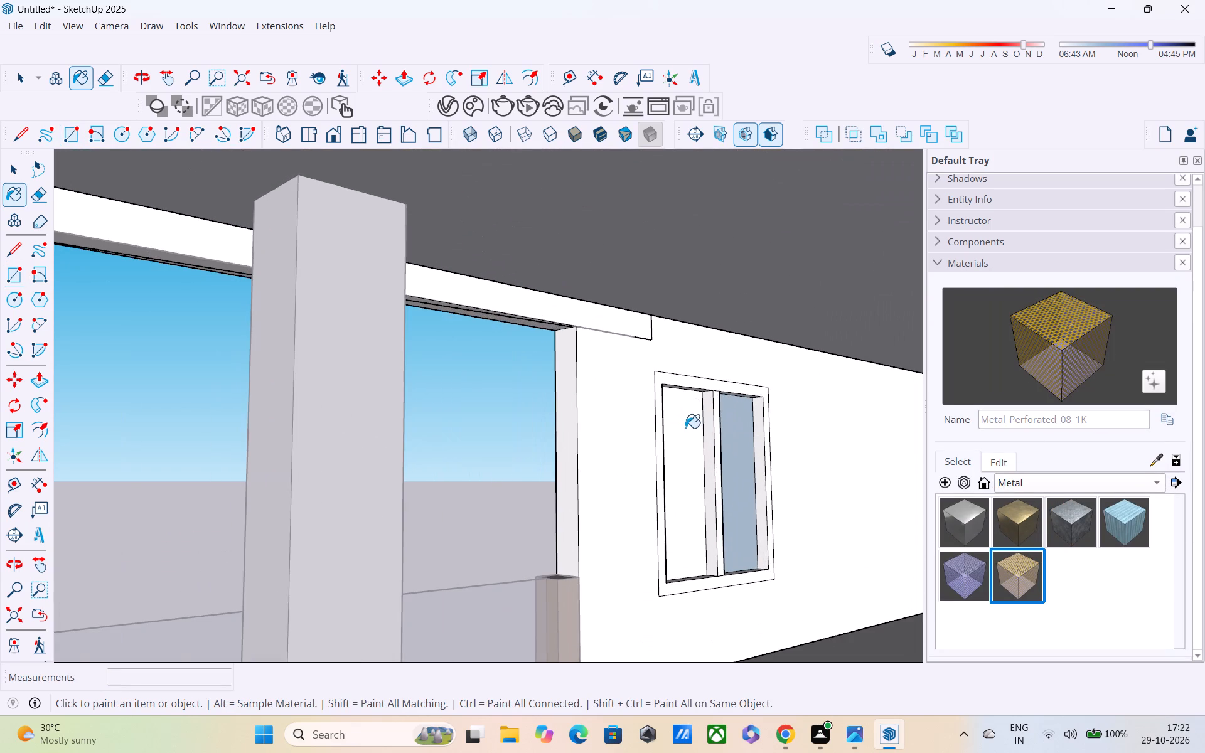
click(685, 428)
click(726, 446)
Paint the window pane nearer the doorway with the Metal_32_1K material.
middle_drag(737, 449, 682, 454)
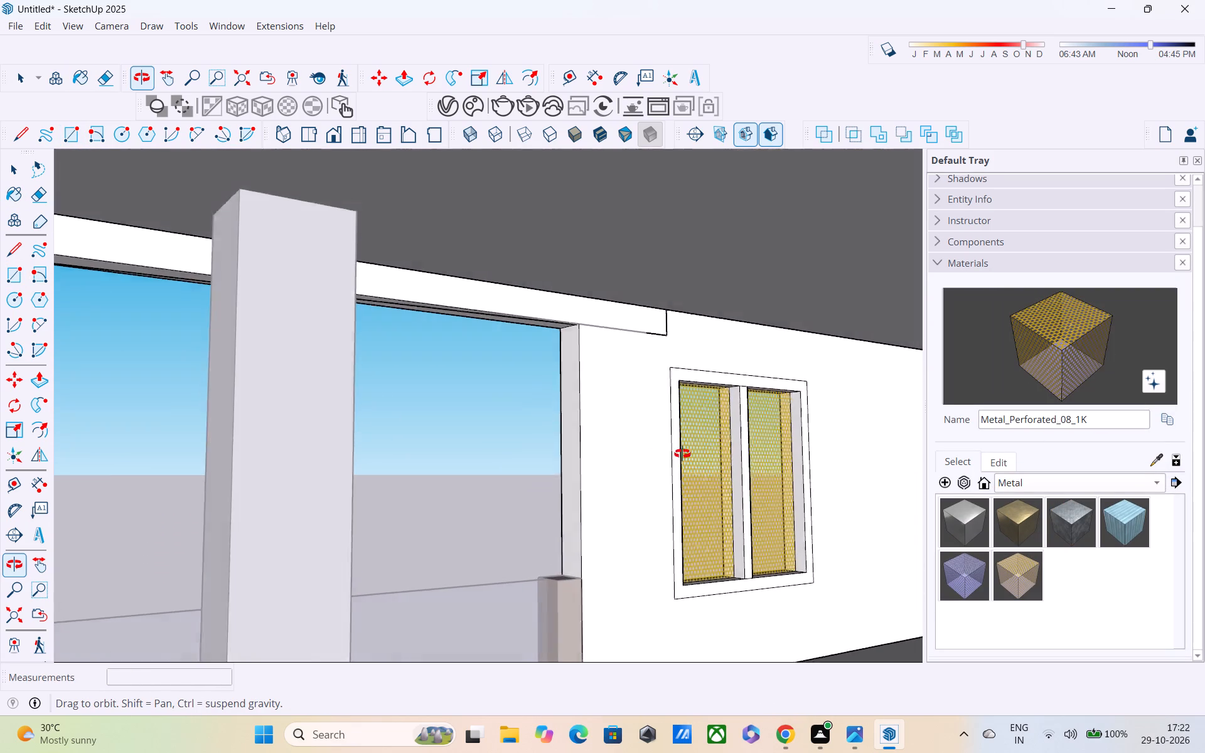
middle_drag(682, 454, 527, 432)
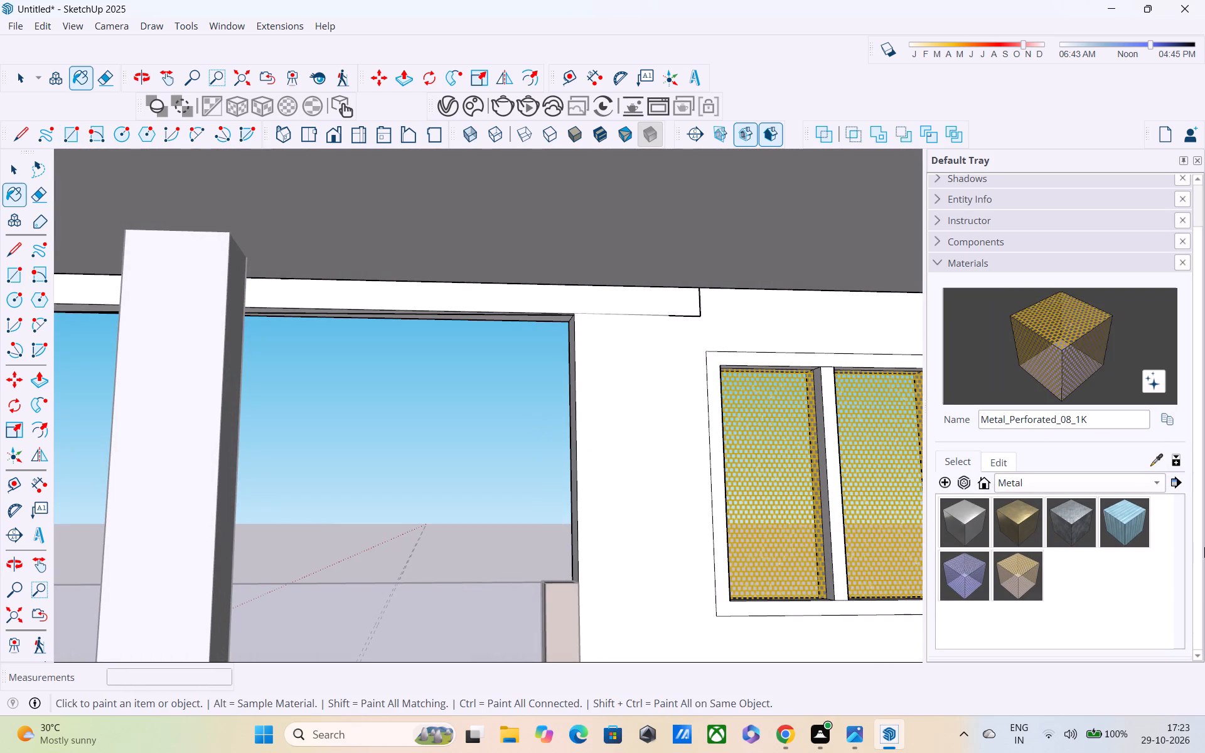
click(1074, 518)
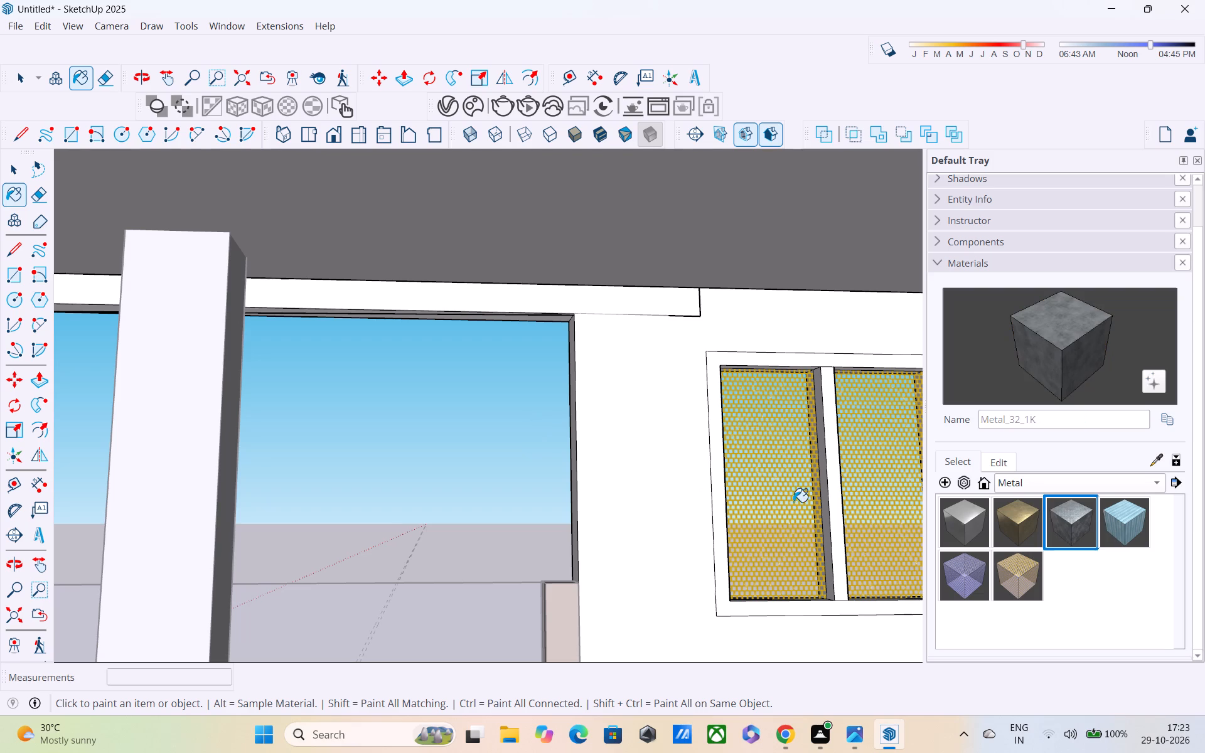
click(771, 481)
Paint both window panes with the Metal_Perforated_03_1K material.
click(950, 576)
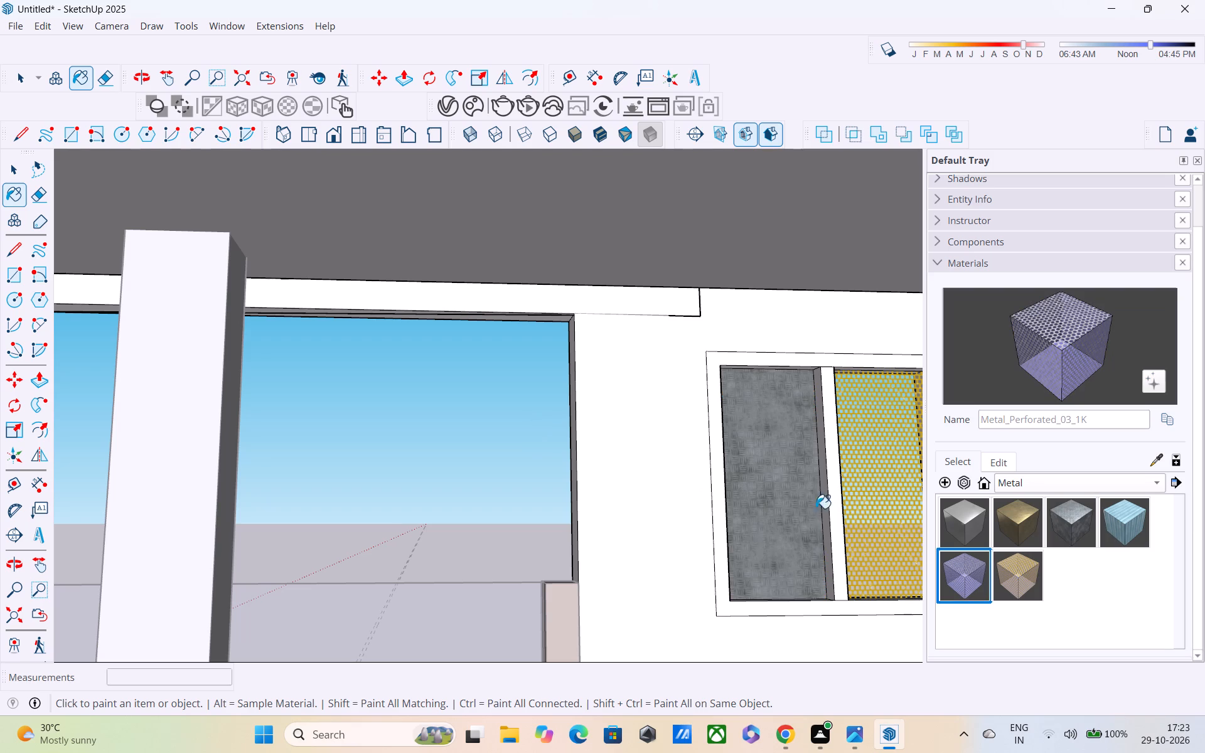
click(778, 477)
click(890, 490)
key(space)
Exit the editing of the upper balcony wall group to return to the whole house model.
scroll(800, 505, down, 4)
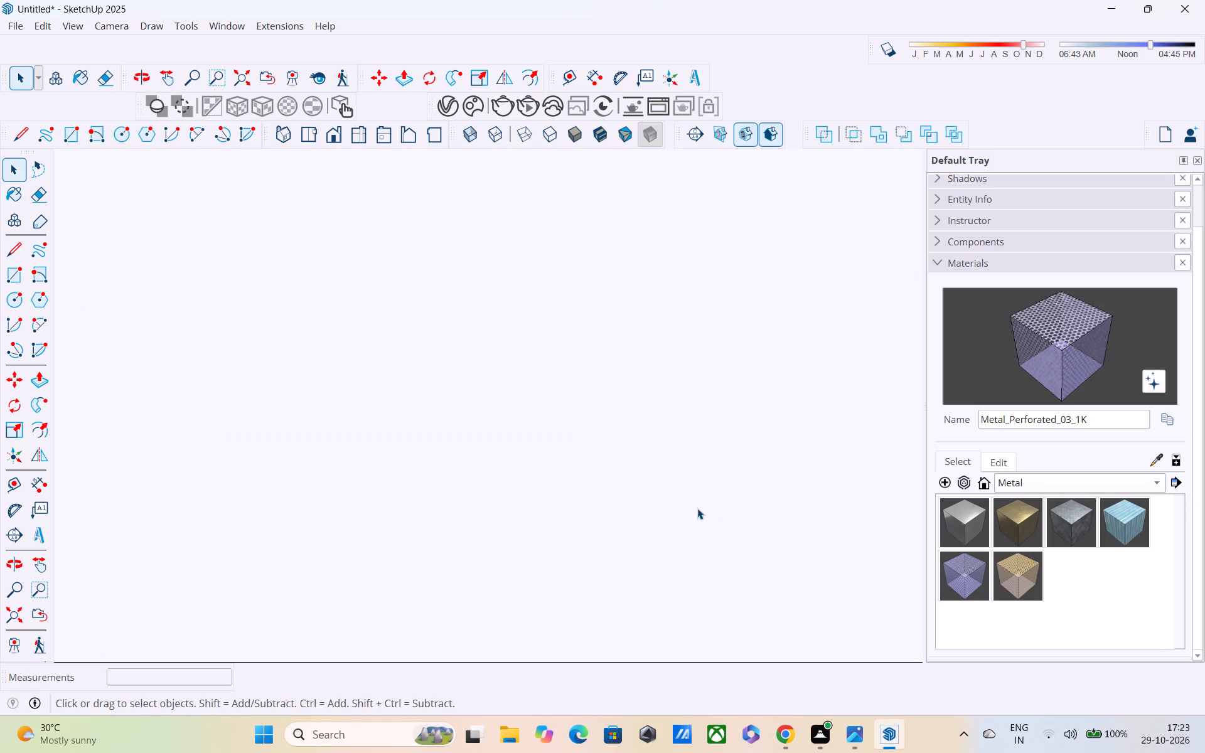
scroll(673, 508, down, 4)
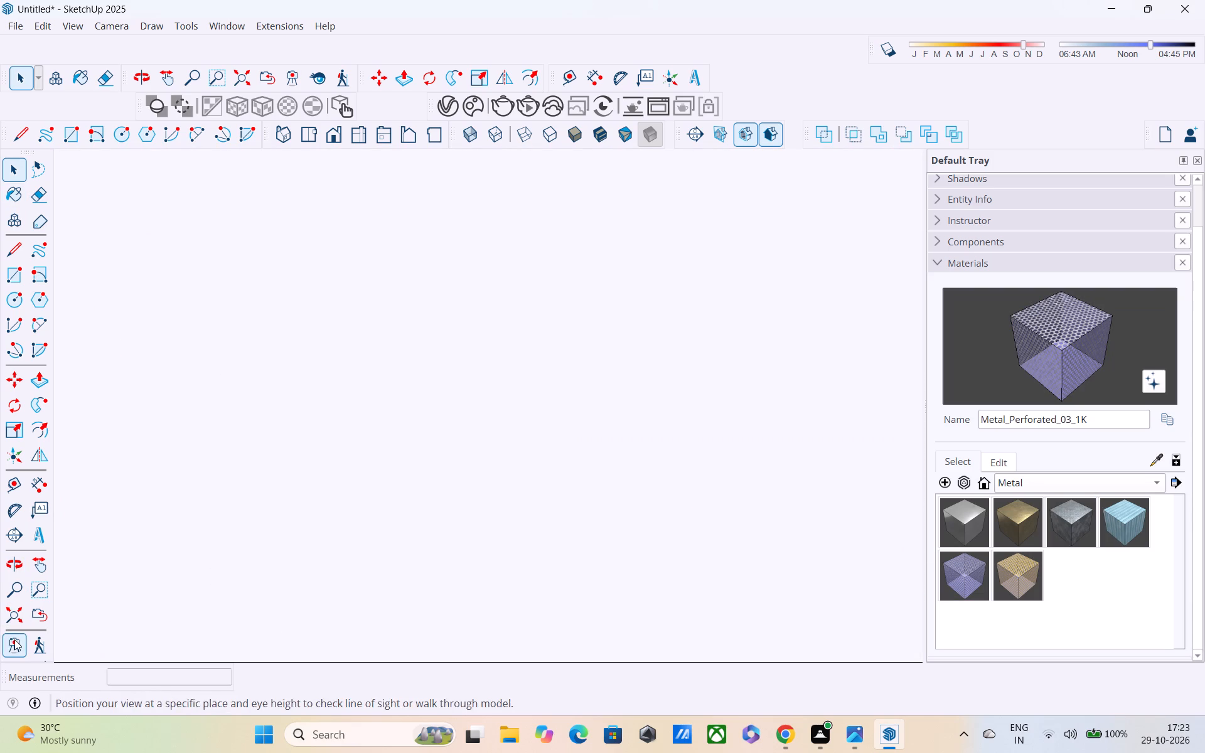
click(15, 615)
middle_drag(303, 544, 682, 562)
key(space)
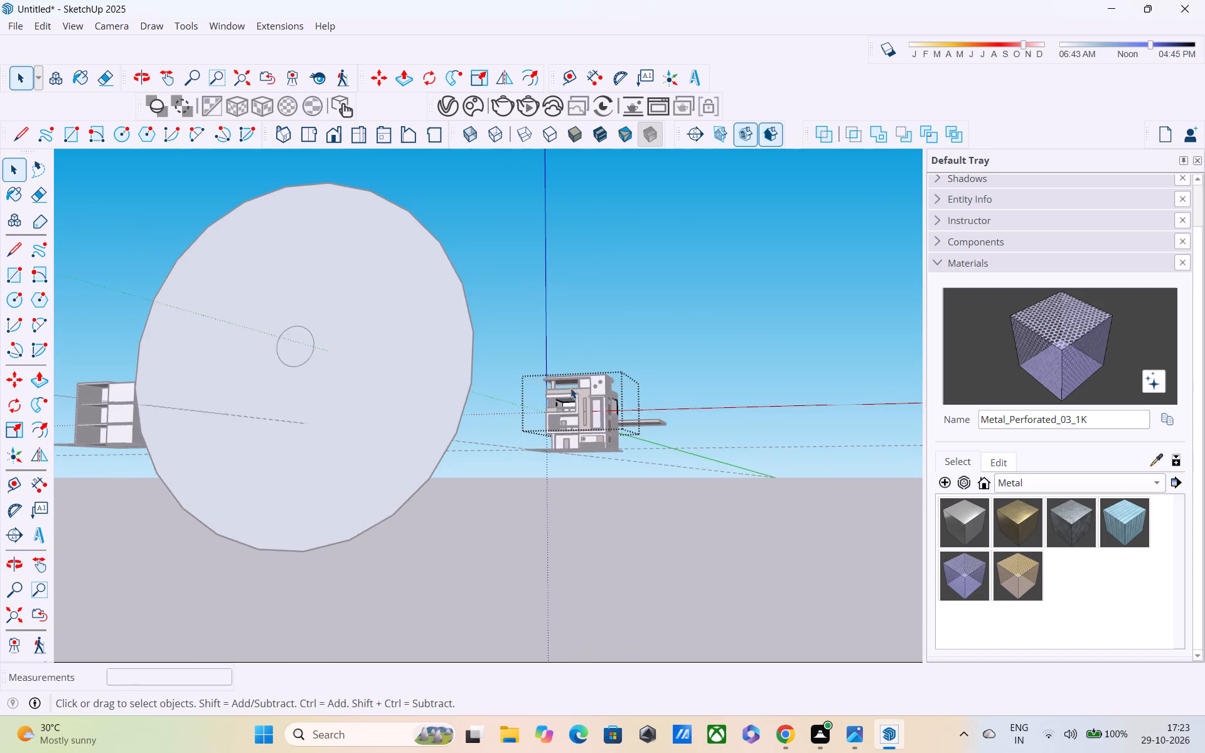
scroll(570, 388, up, 19)
middle_drag(553, 441, 469, 449)
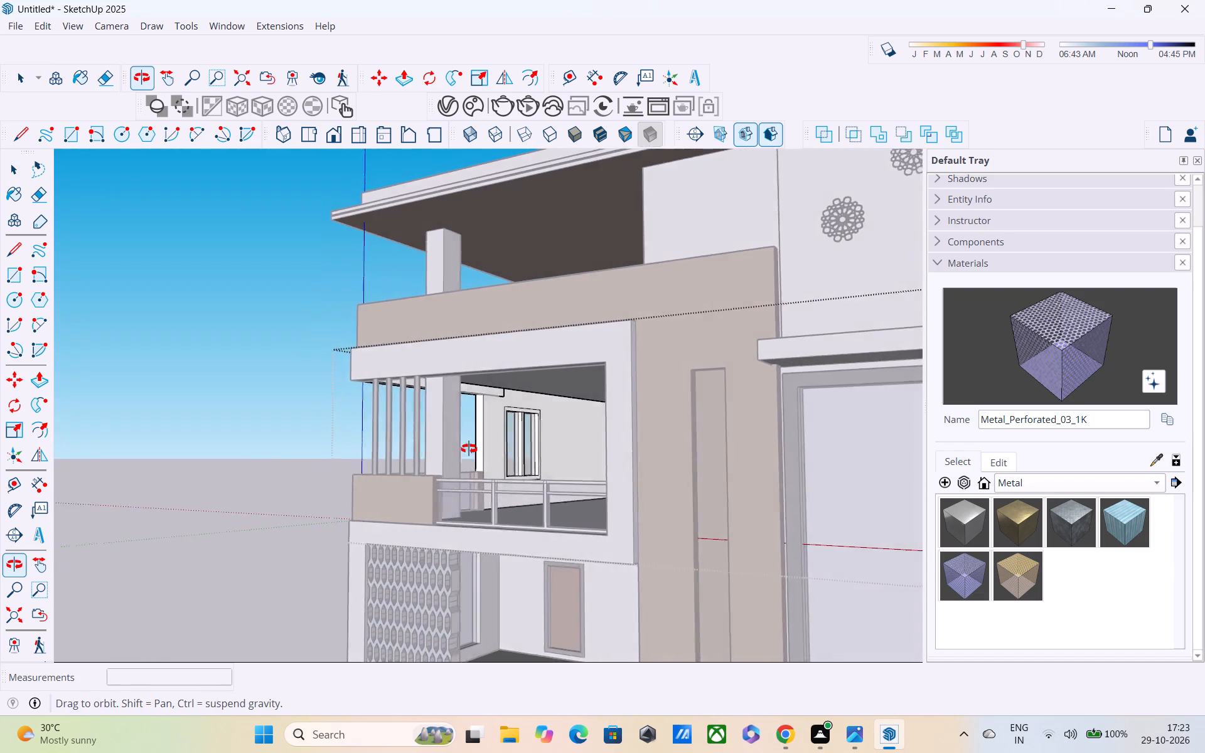
middle_drag(469, 449, 717, 454)
key(space)
click(98, 429)
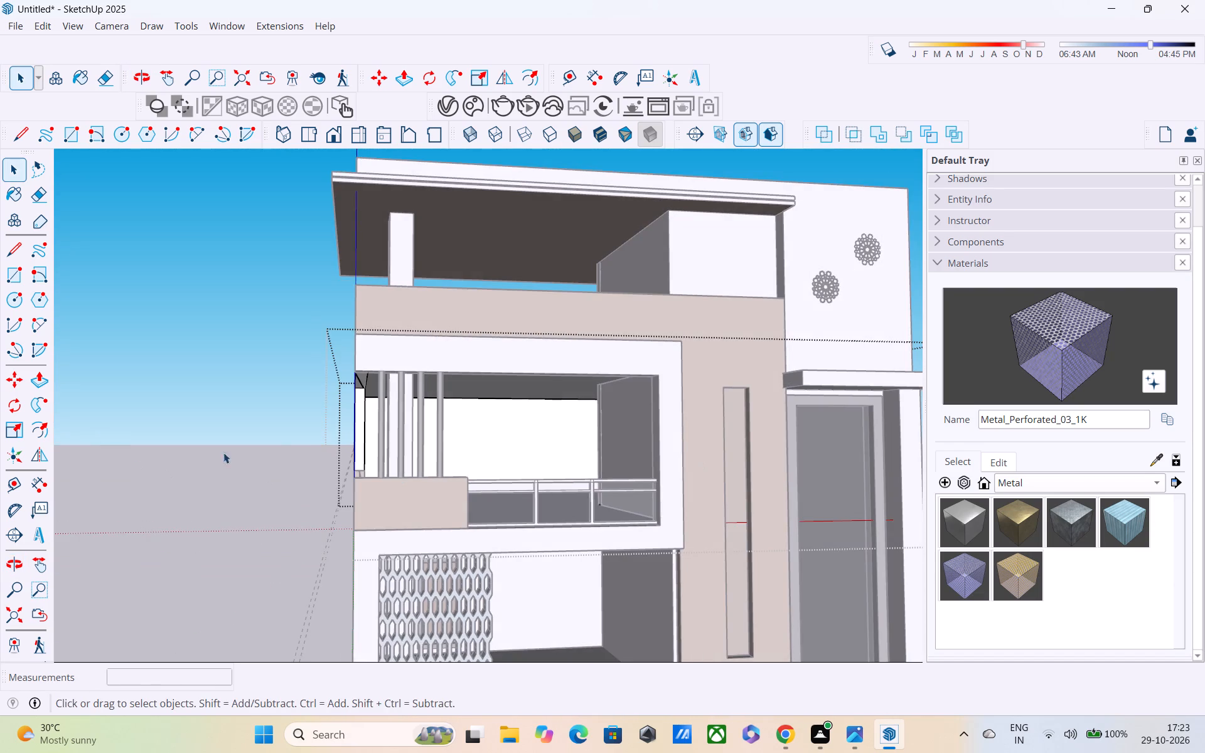
Paint the patterned lattice screen in front of the ground floor with the Metal_Perforated_03_1K material and deselect it.
middle_drag(432, 466, 387, 378)
scroll(390, 376, down, 4)
shift+middle_drag(401, 402, 293, 215)
scroll(296, 221, down, 2)
middle_drag(333, 259, 385, 409)
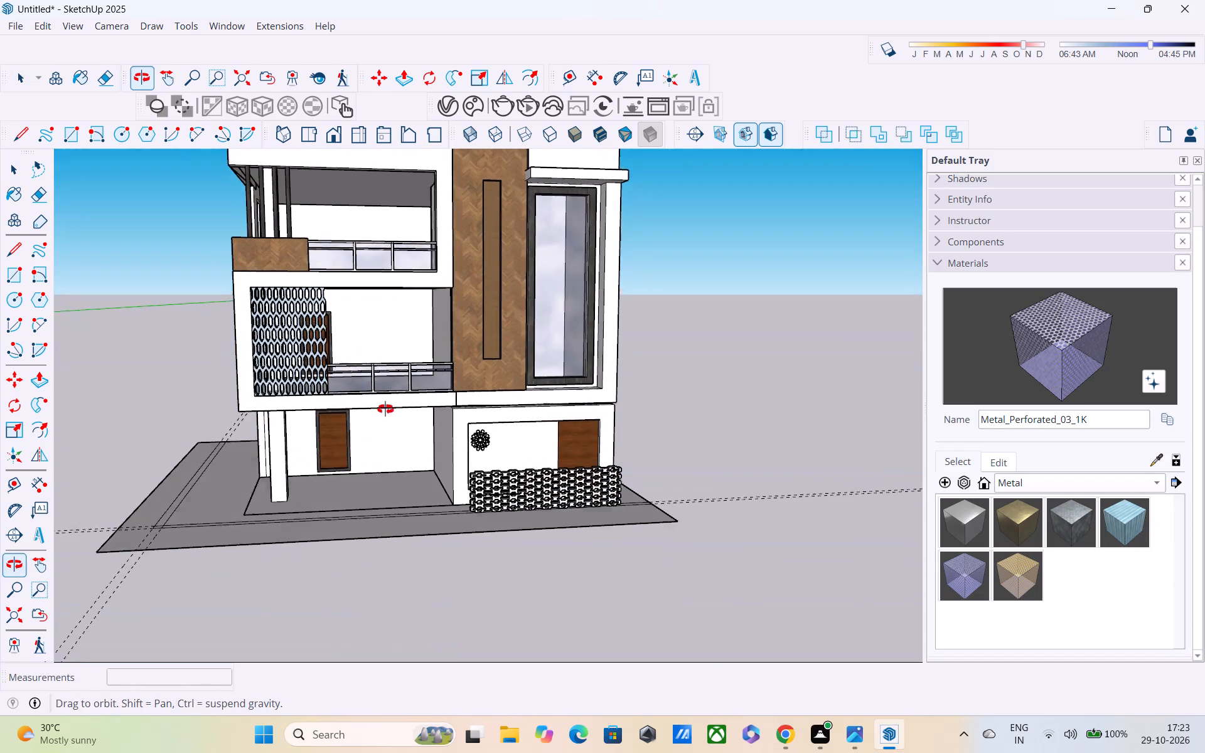
middle_drag(385, 409, 389, 413)
drag(970, 572, 962, 572)
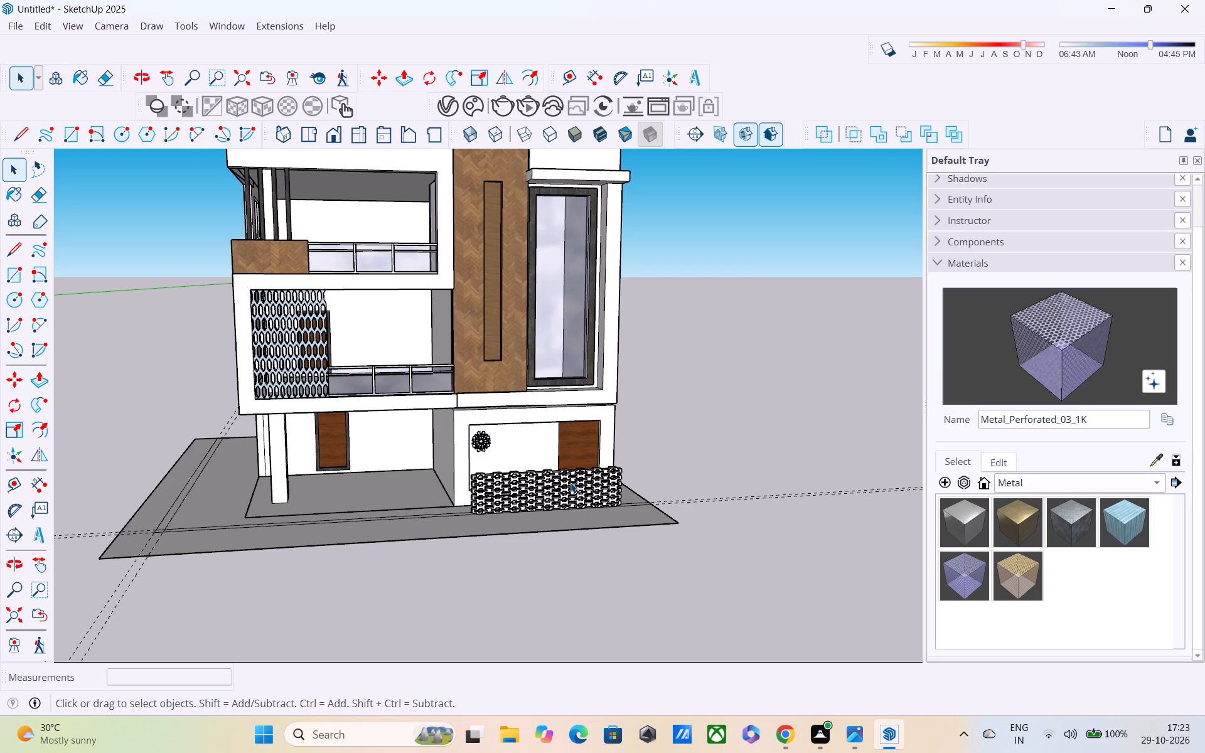
click(570, 483)
scroll(555, 486, up, 7)
middle_drag(547, 490, 494, 433)
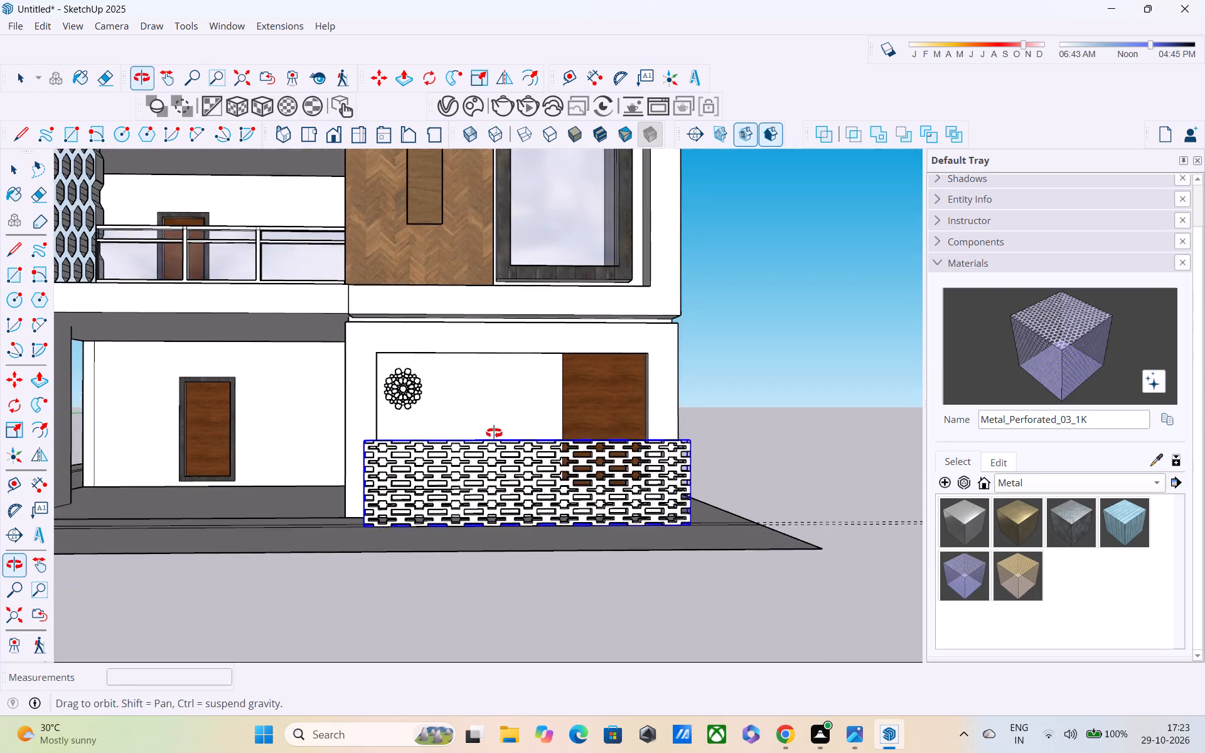
middle_drag(494, 433, 493, 432)
scroll(505, 448, up, 6)
click(1046, 331)
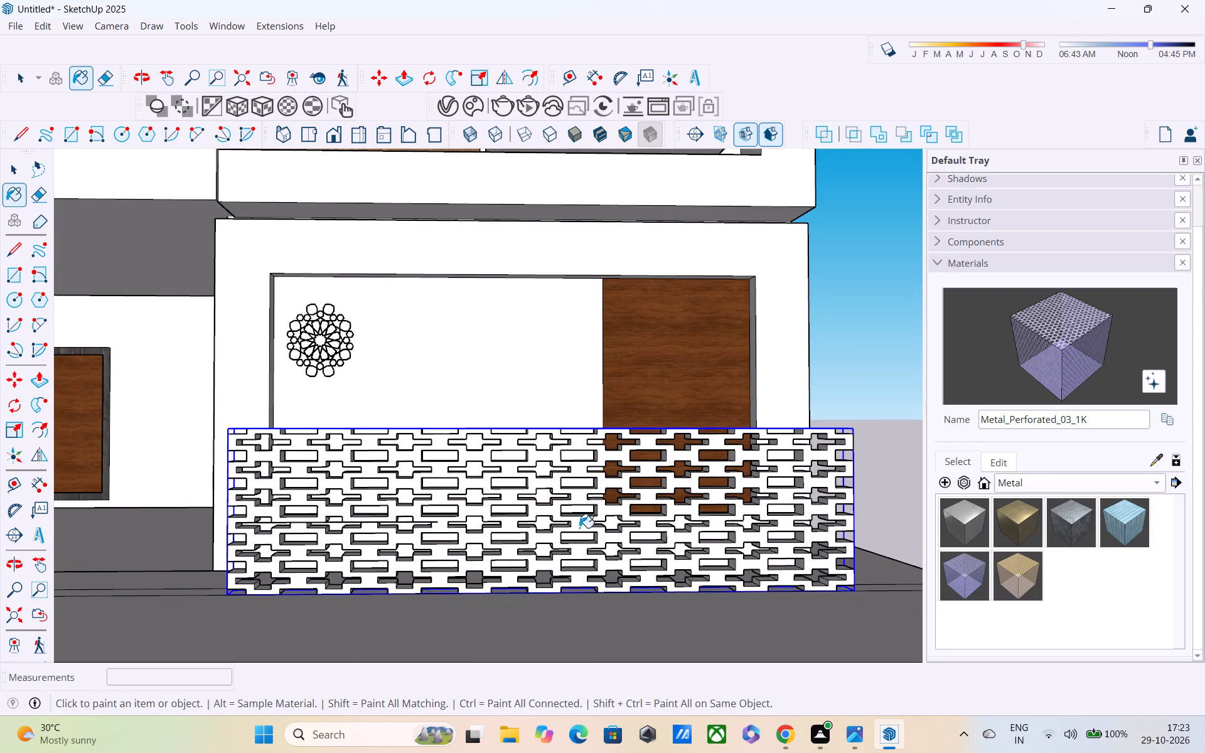
click(491, 502)
key(space)
click(859, 361)
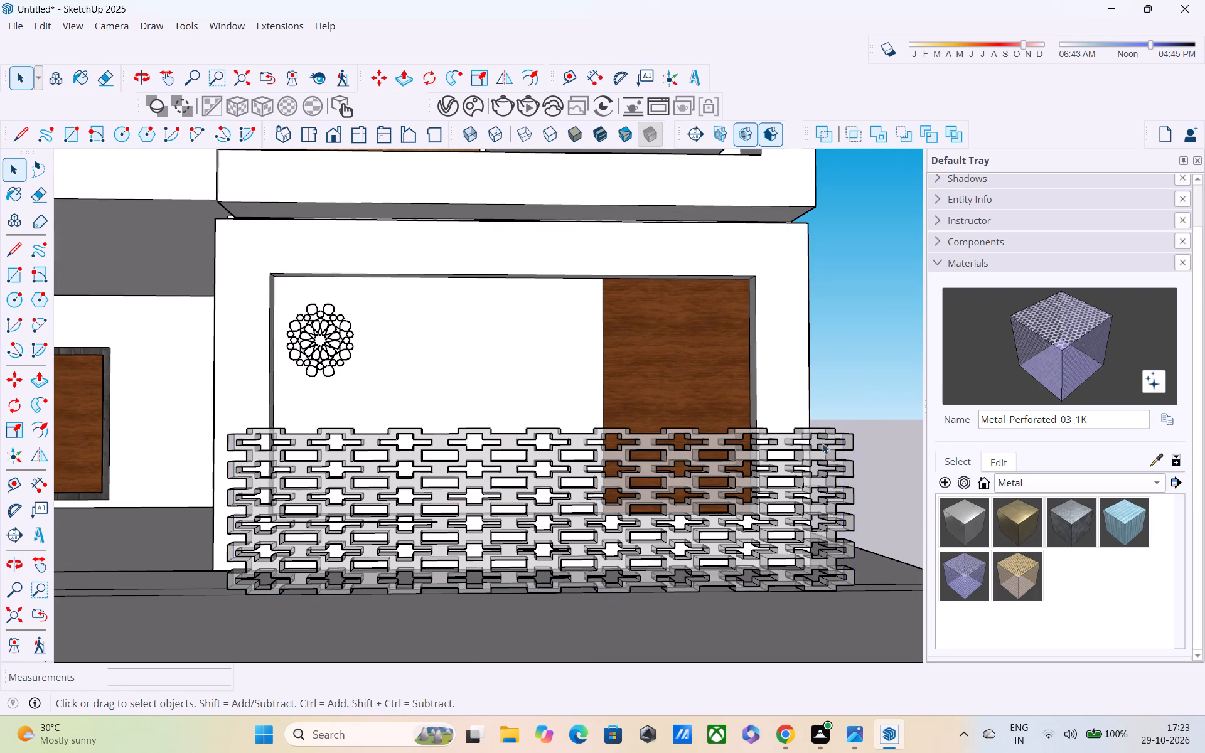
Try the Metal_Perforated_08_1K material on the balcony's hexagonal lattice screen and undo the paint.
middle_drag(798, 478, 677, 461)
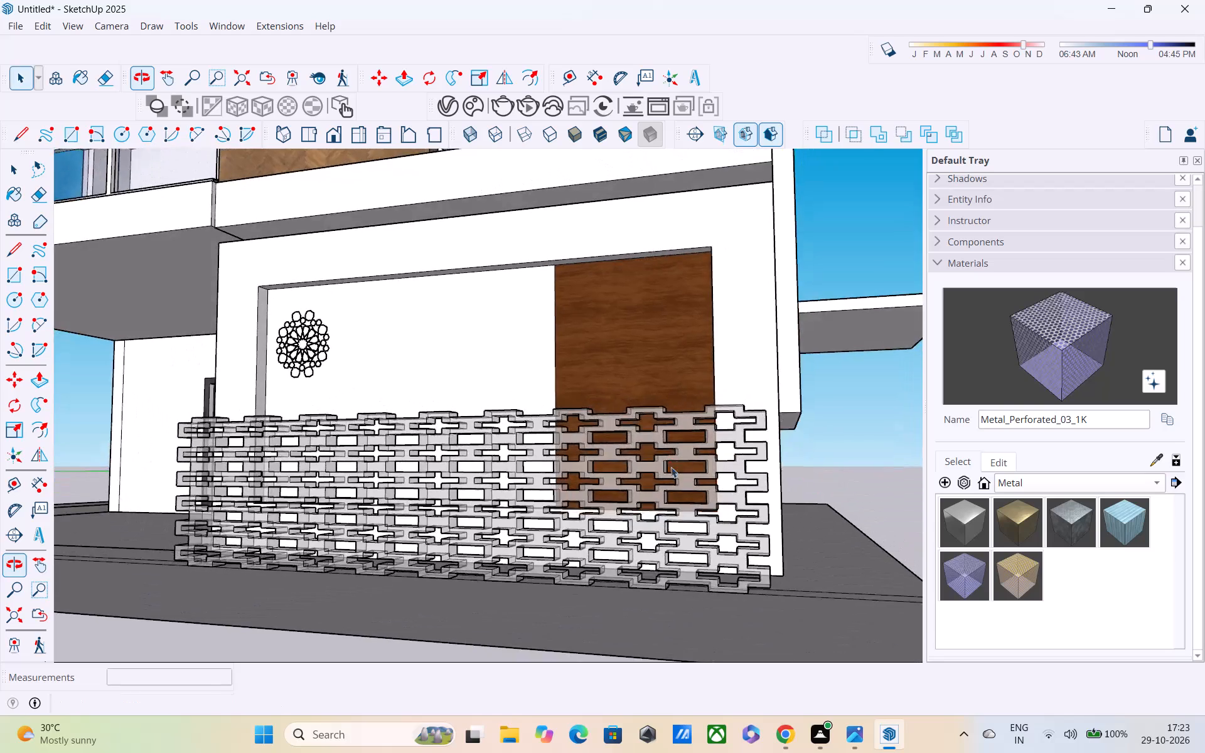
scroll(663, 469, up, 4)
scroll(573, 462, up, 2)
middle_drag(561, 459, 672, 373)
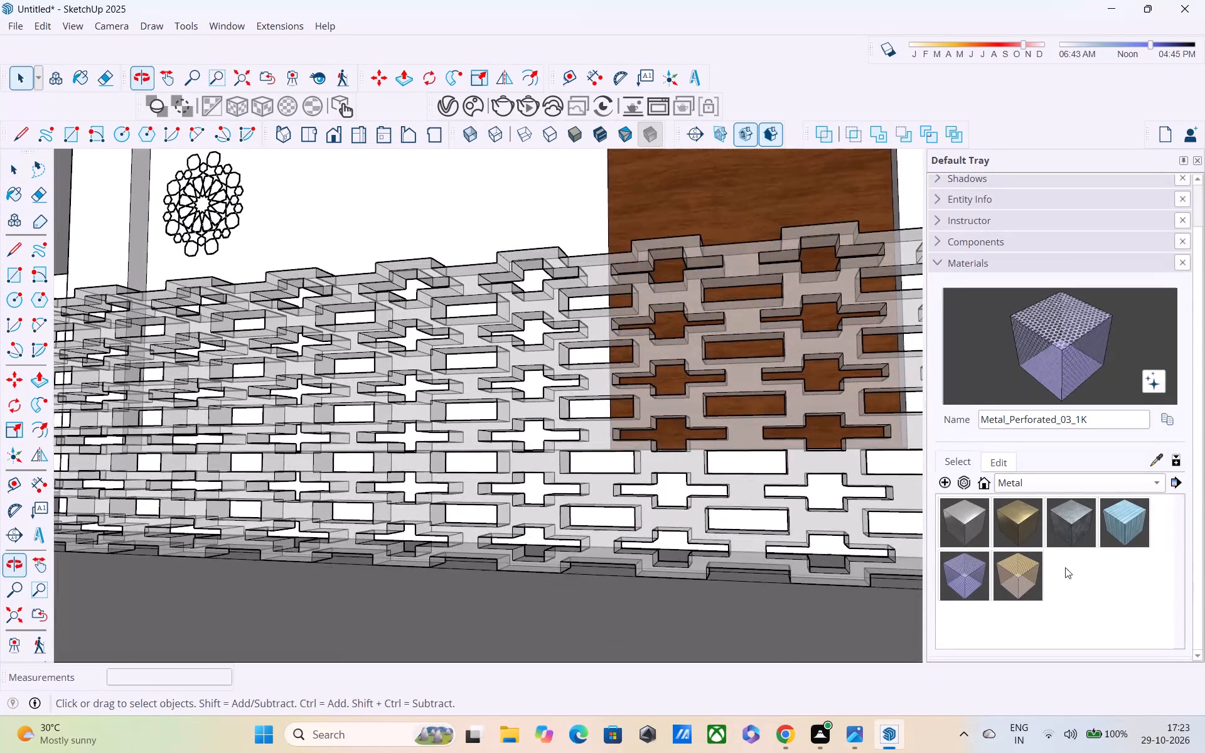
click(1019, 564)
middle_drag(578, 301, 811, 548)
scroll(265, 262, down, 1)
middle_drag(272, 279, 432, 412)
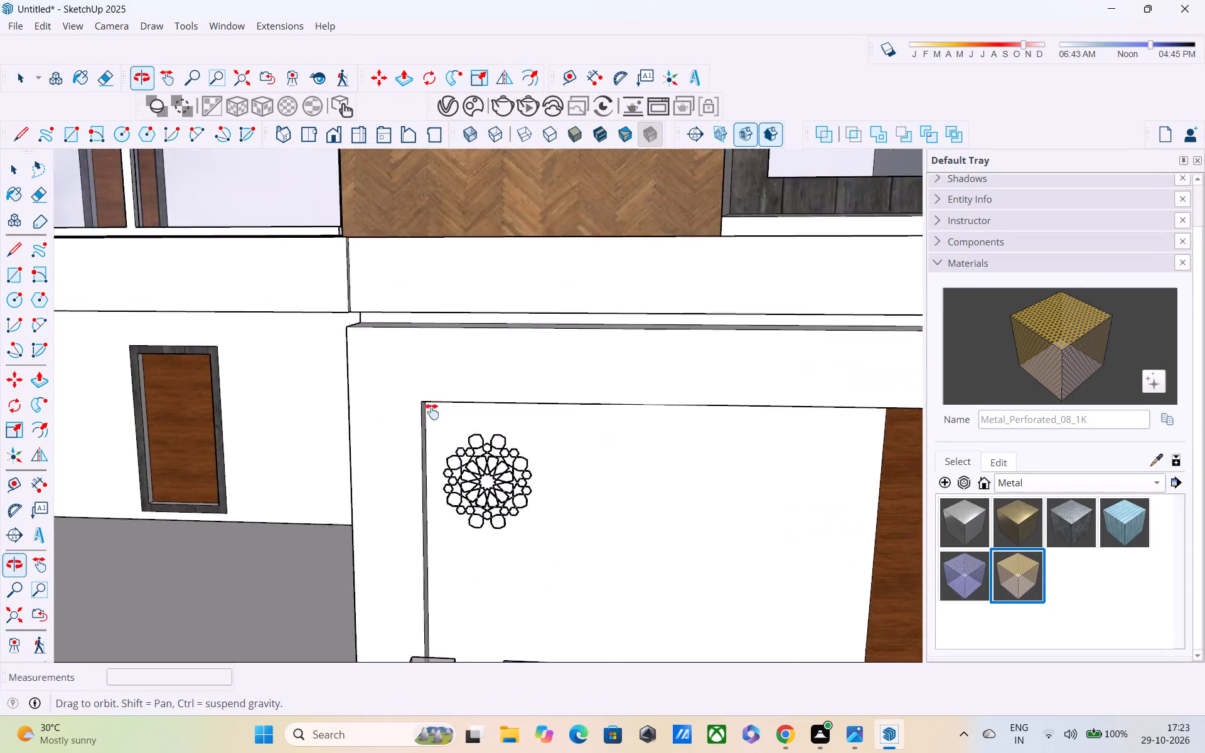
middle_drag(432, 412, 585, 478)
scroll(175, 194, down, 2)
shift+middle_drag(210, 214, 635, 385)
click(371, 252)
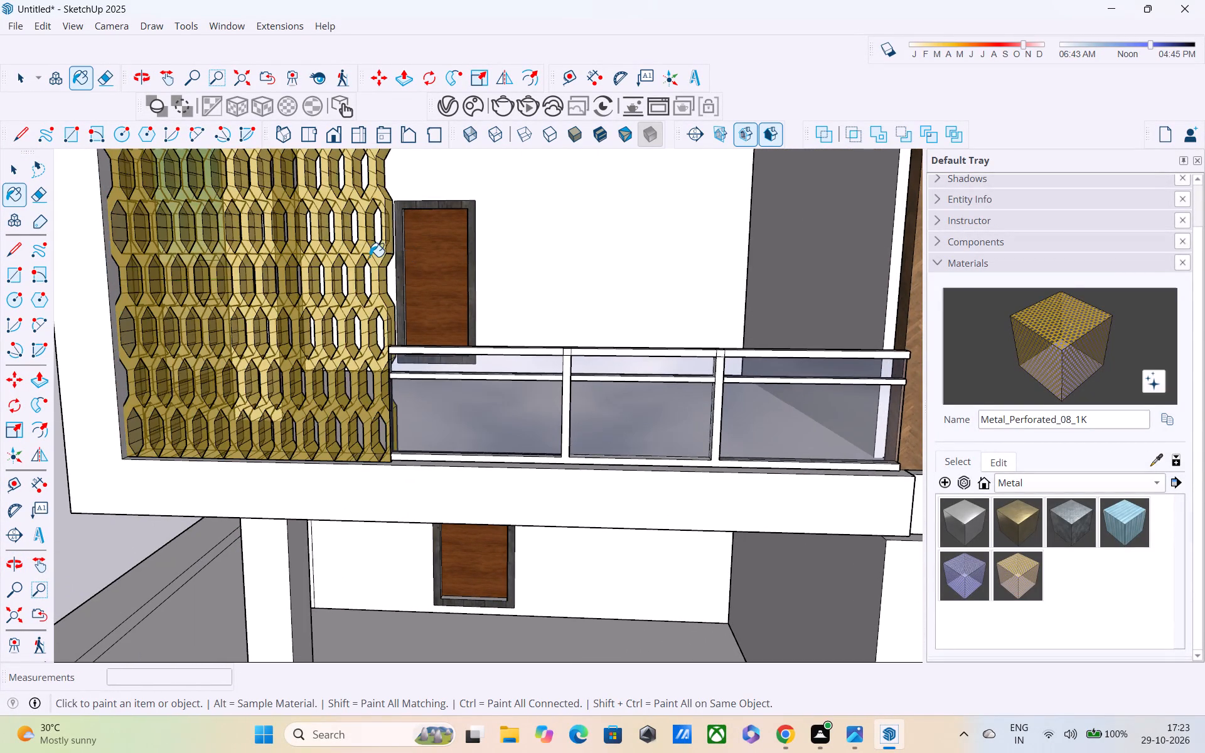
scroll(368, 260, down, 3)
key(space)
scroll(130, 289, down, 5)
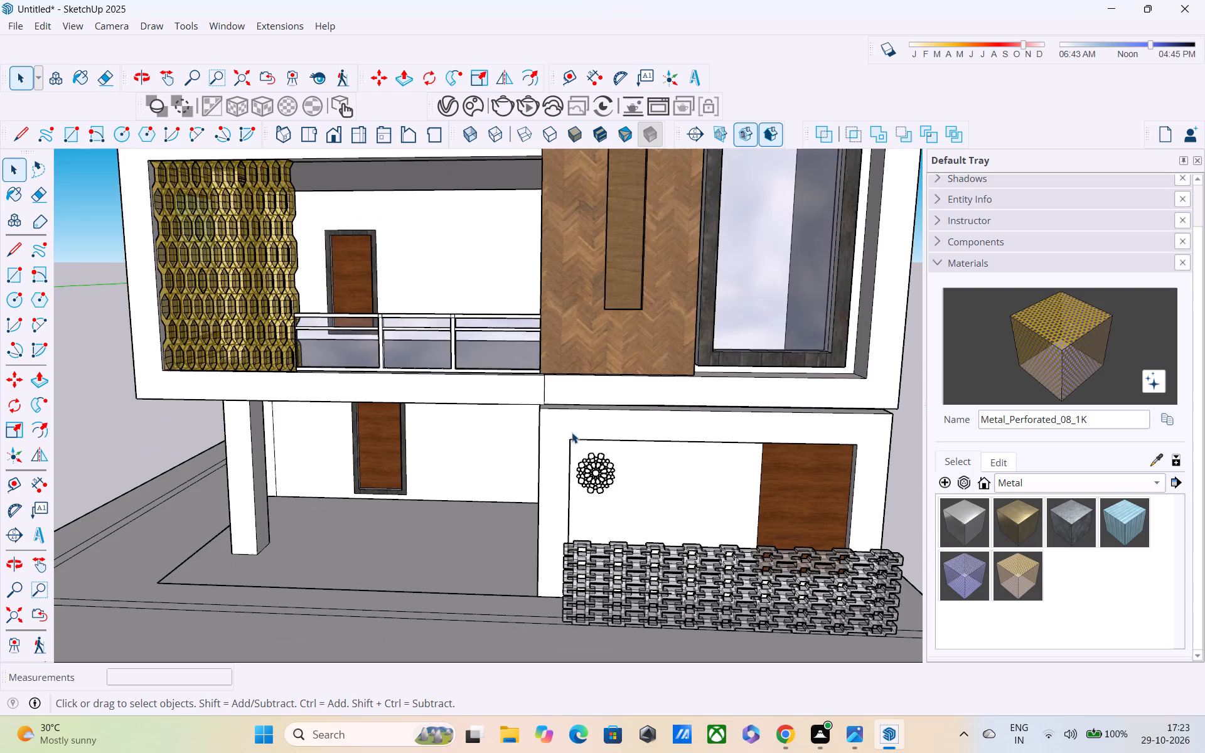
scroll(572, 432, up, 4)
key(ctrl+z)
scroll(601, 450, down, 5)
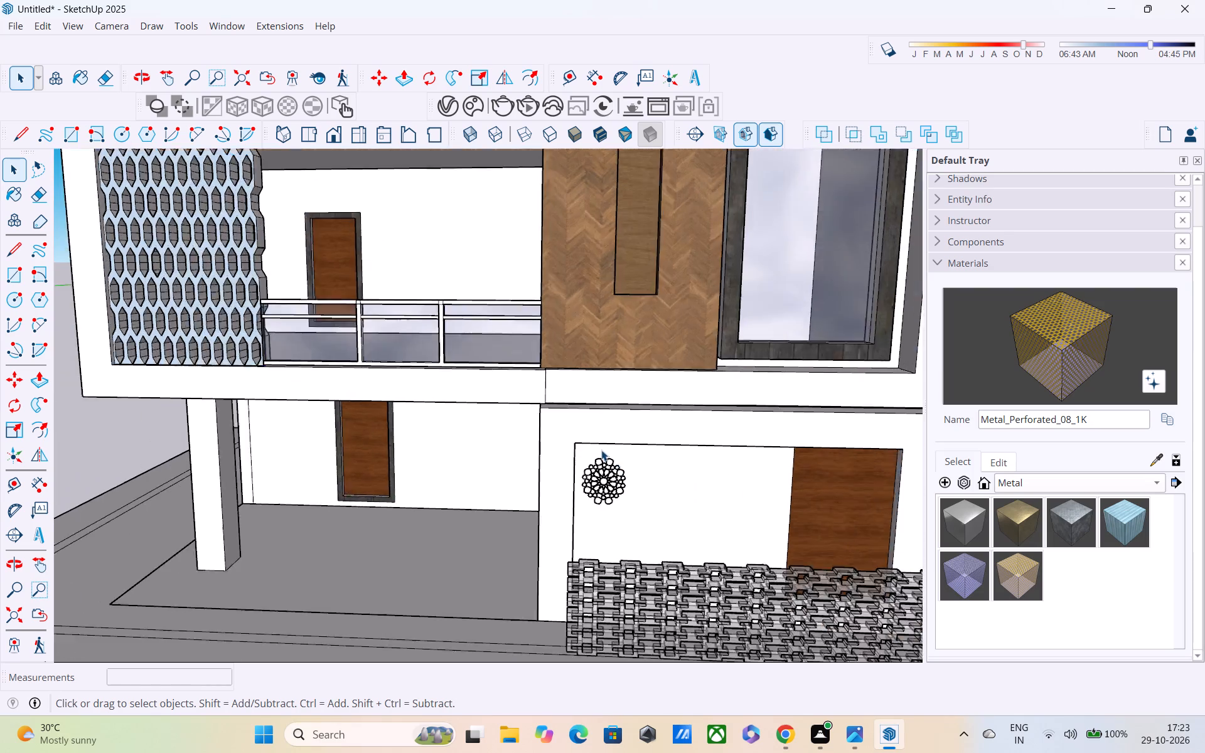
Examine the lattice screen in front of the ground floor up close and within the whole front facade.
scroll(601, 450, down, 2)
middle_drag(652, 484, 560, 379)
scroll(560, 379, up, 6)
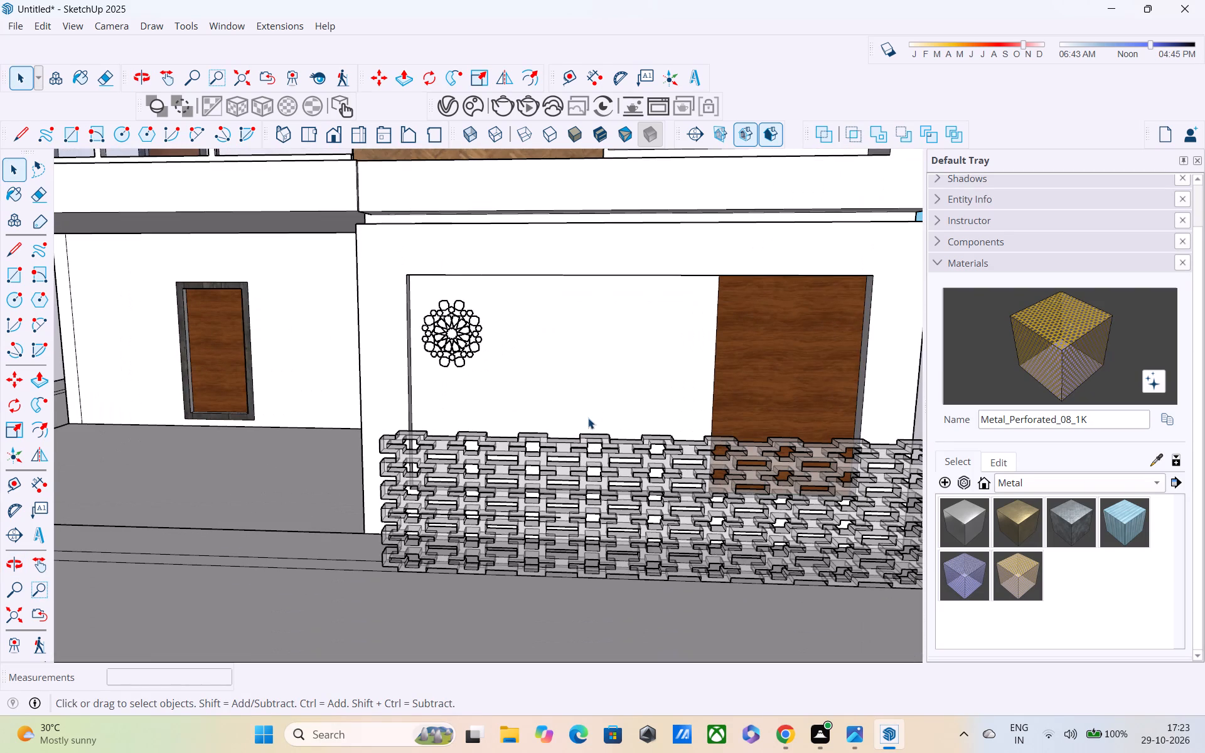
scroll(583, 414, down, 1)
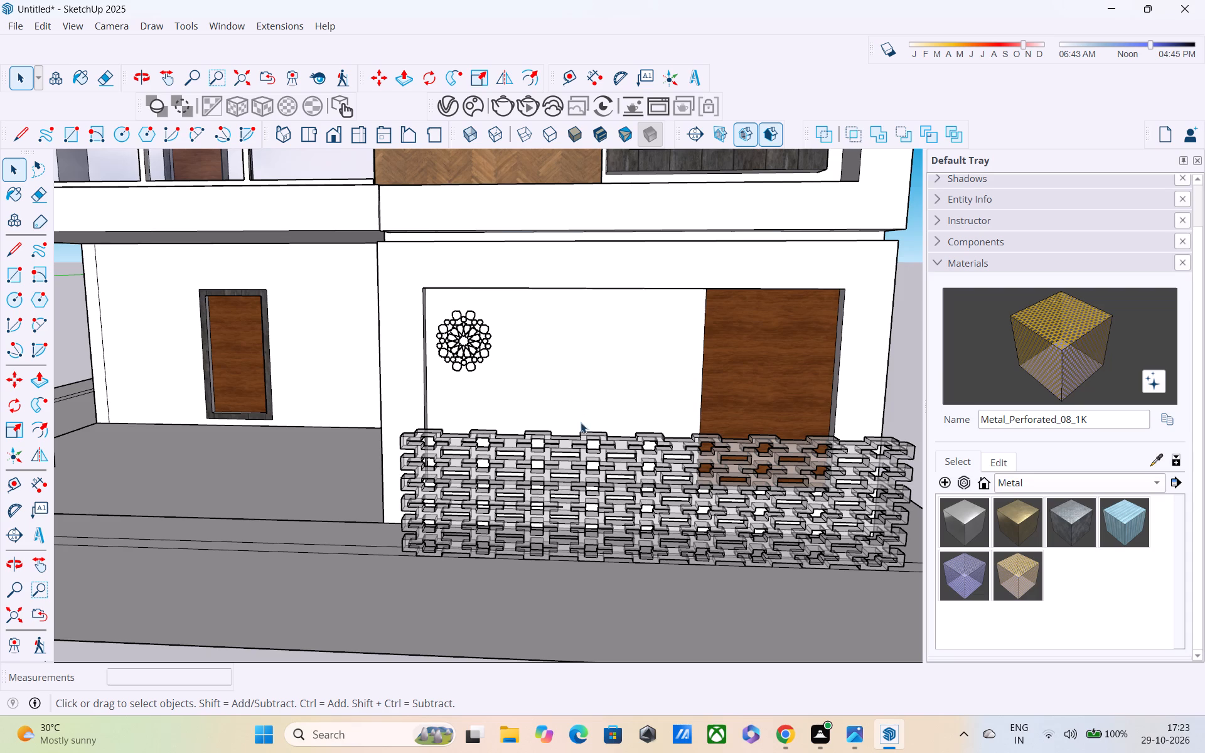
click(583, 469)
scroll(542, 404, down, 4)
shift+middle_drag(526, 380, 602, 400)
scroll(239, 323, down, 2)
middle_drag(241, 325, 300, 296)
scroll(308, 316, down, 5)
middle_drag(323, 275, 351, 351)
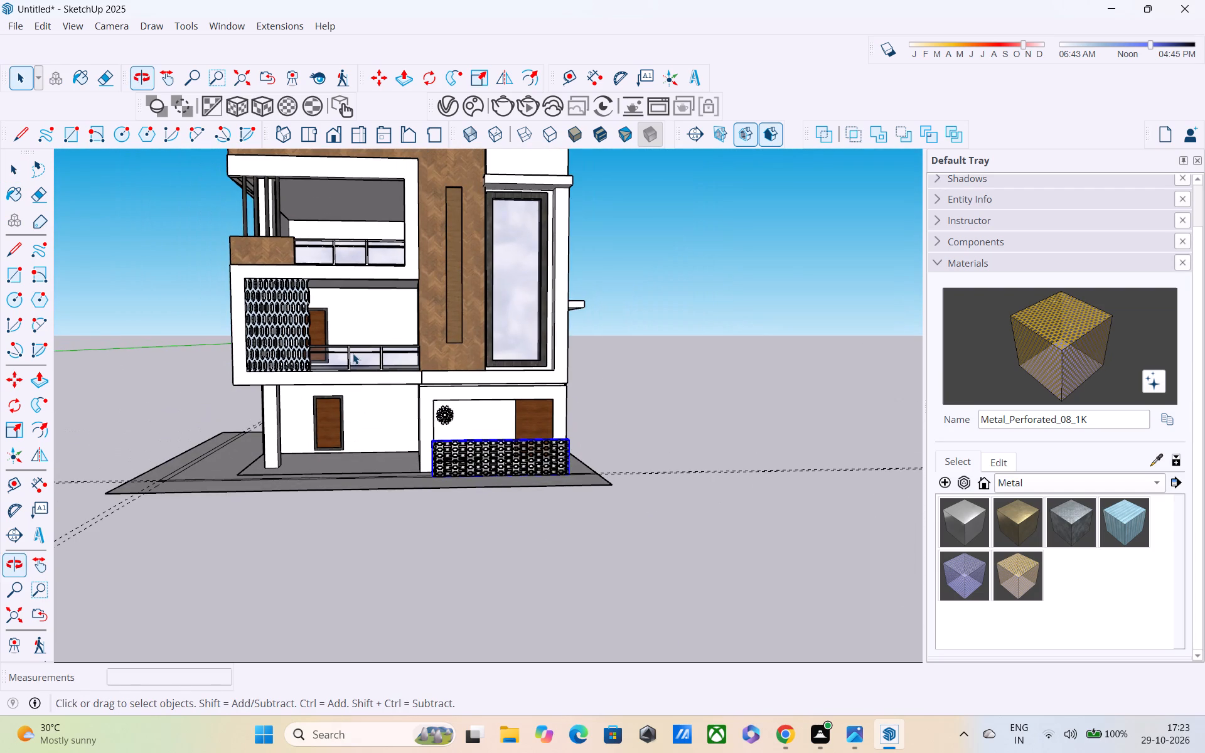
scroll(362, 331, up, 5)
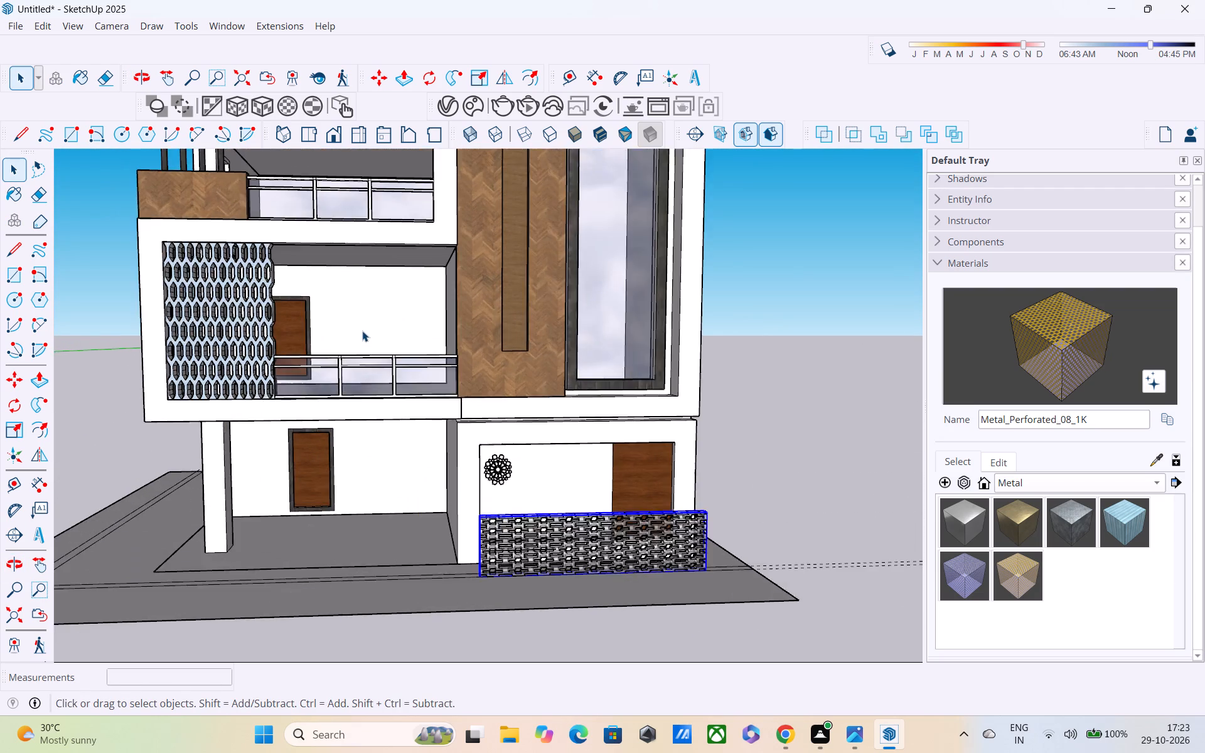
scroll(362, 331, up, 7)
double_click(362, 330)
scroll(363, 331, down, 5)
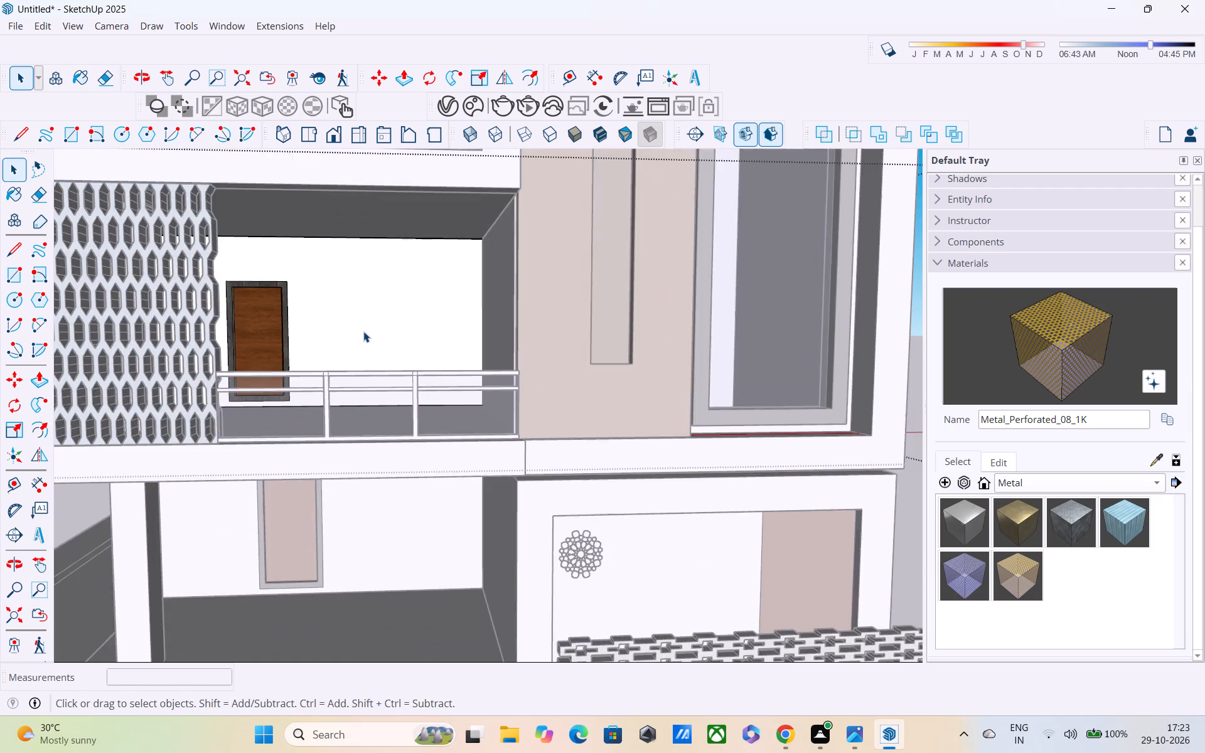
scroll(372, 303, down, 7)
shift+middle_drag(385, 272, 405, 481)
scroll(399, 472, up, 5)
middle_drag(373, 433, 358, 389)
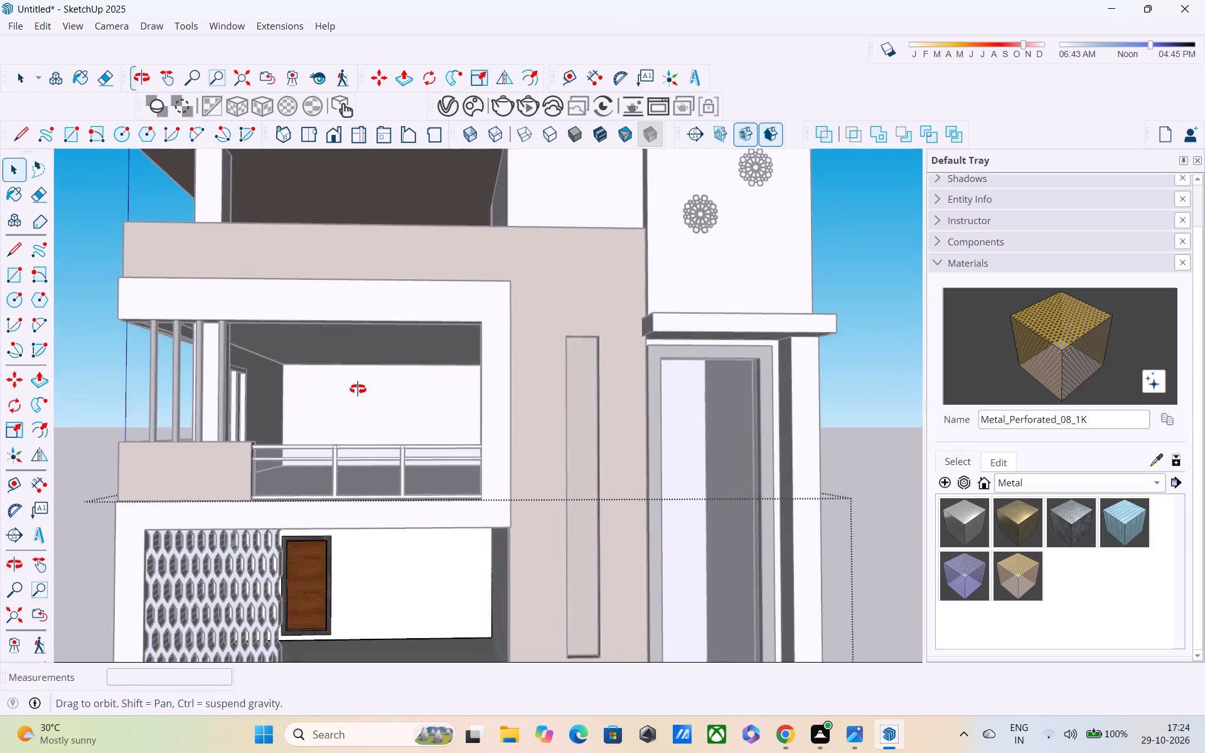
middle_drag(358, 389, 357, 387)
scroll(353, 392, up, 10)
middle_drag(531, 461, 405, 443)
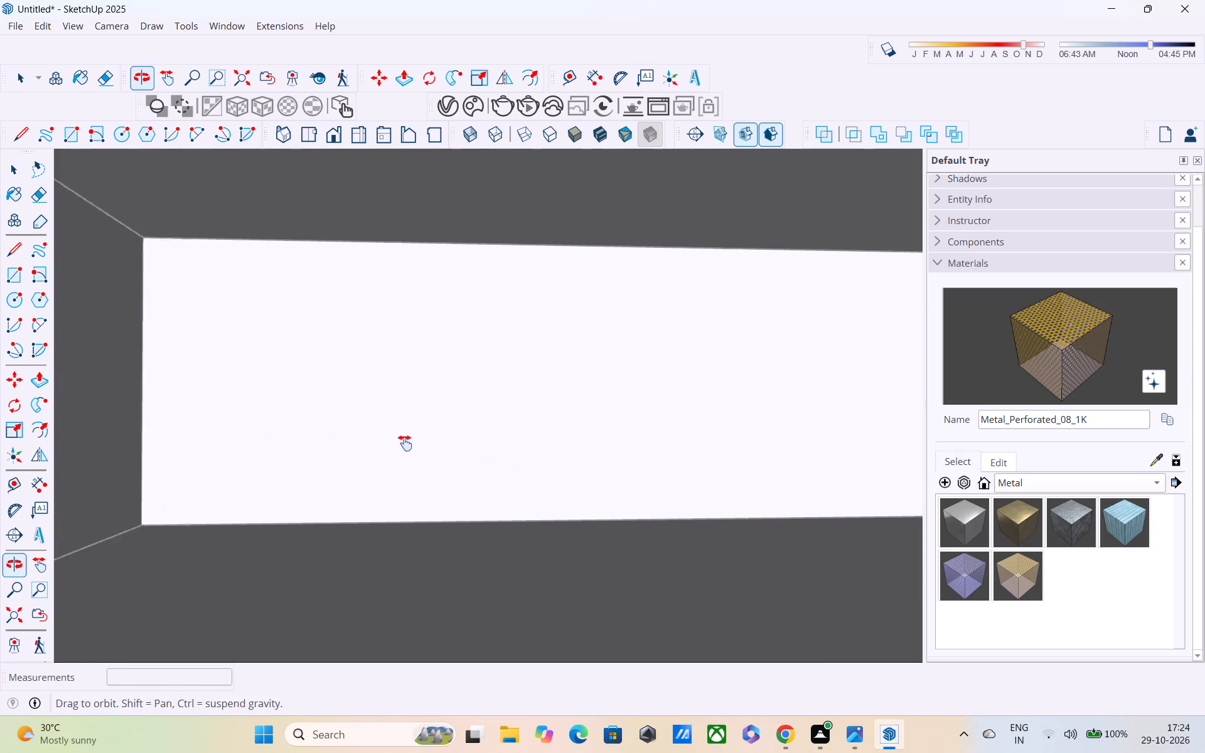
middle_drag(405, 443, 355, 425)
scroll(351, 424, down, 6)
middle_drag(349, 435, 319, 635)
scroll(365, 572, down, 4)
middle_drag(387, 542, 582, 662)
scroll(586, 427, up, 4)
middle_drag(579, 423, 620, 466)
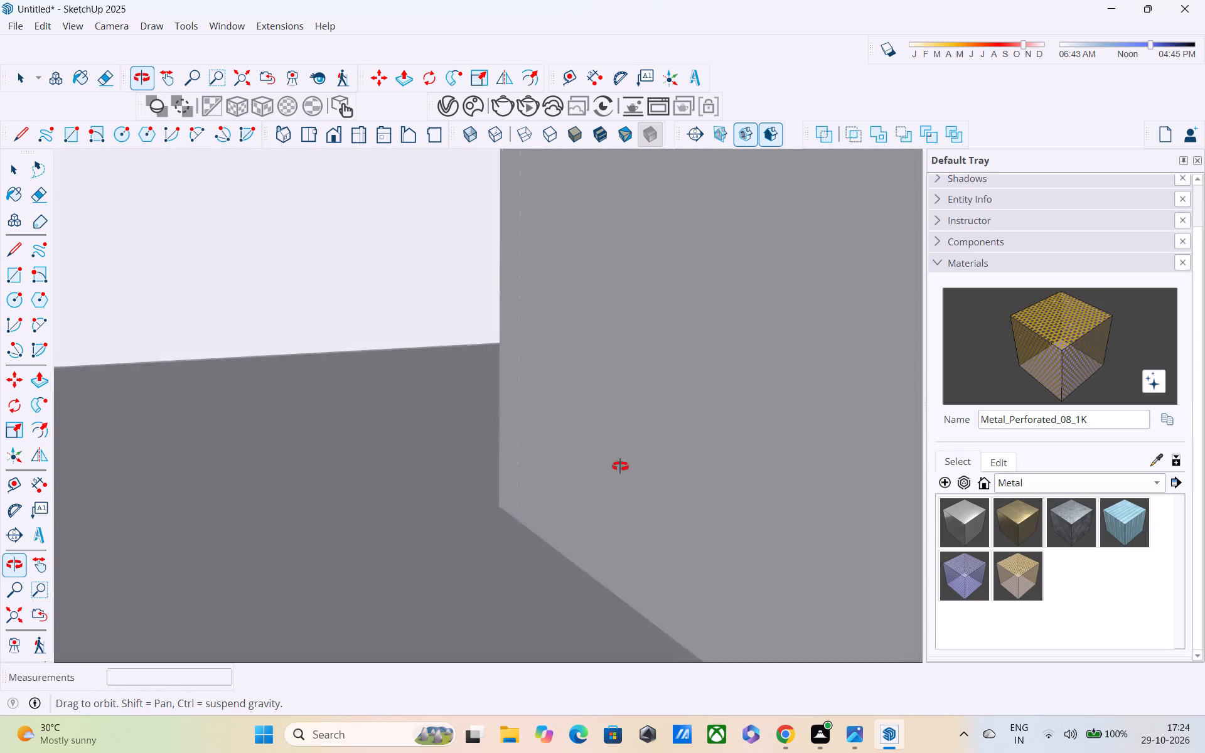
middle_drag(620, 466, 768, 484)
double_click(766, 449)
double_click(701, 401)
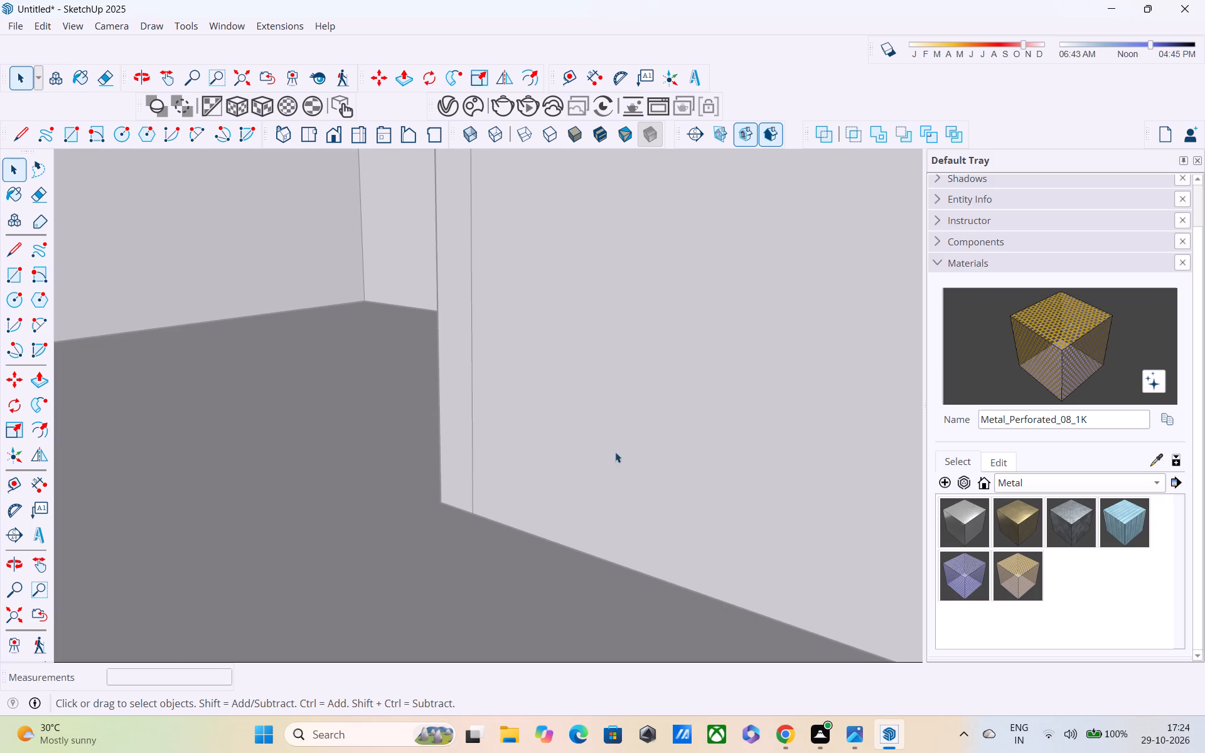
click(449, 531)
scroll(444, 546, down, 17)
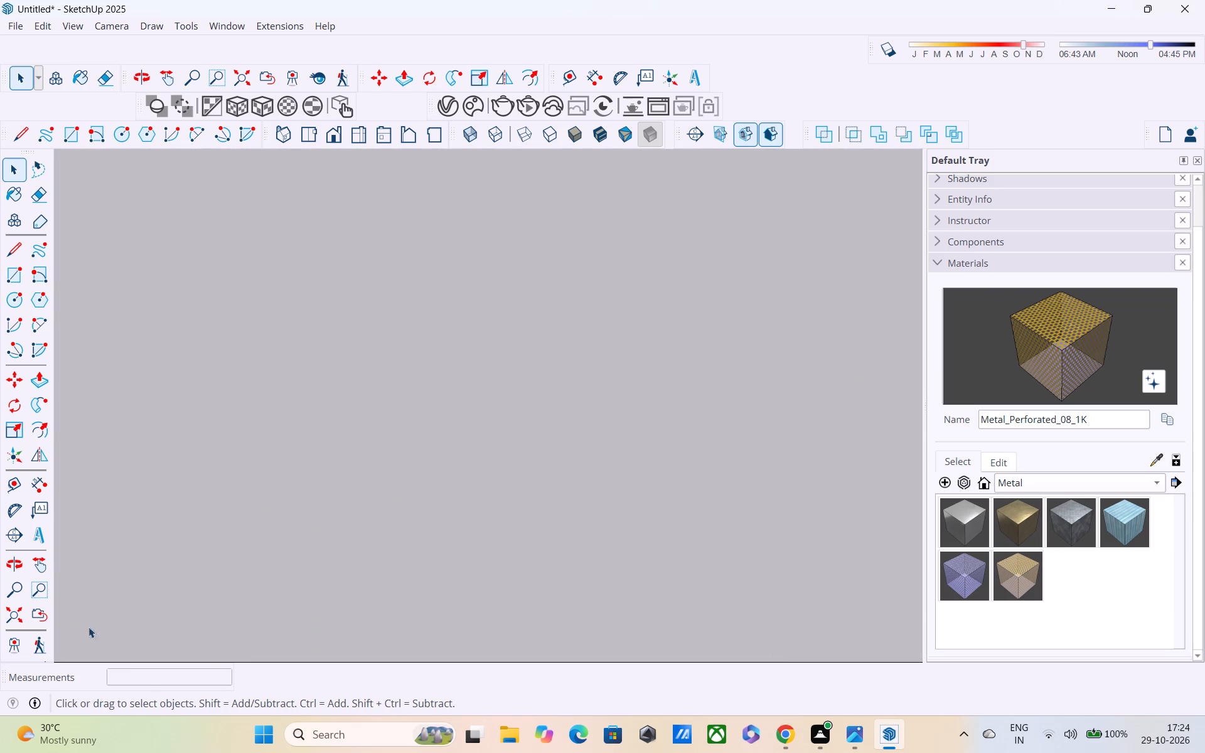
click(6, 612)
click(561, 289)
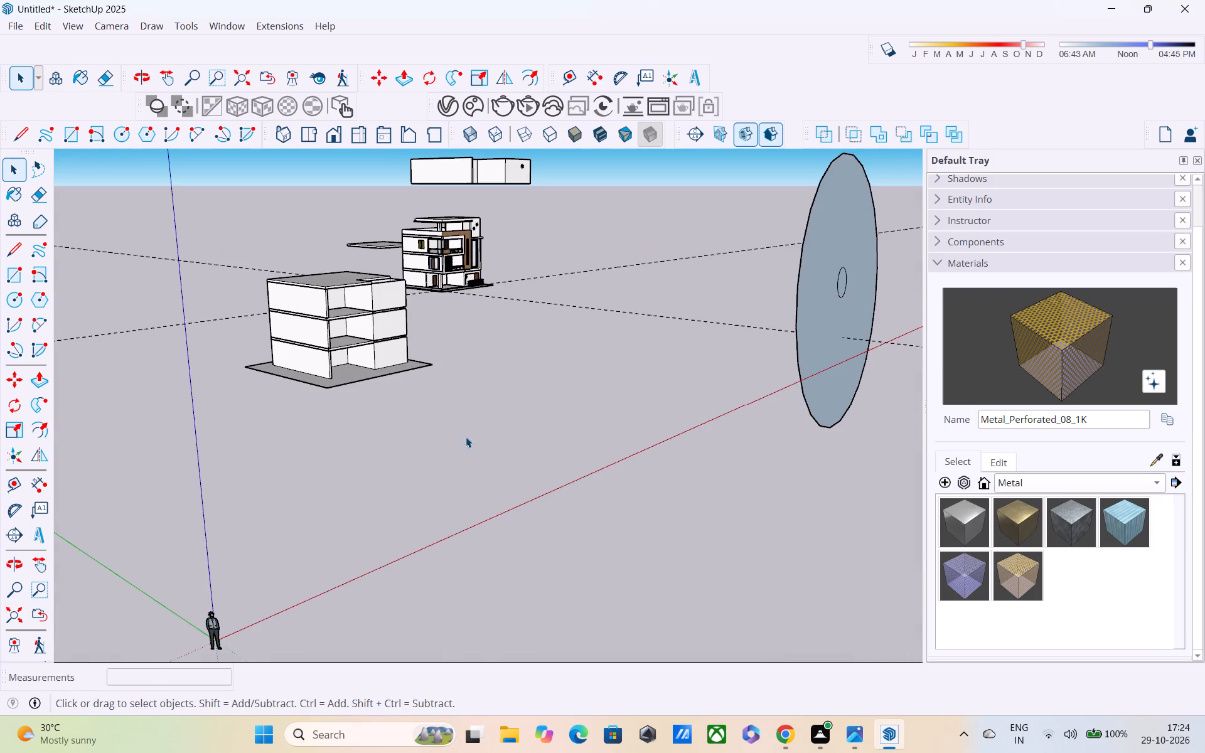
Examine the walls and floor of the upper balcony behind the round posts and the wood-clad parapet.
scroll(453, 248, up, 20)
scroll(453, 248, up, 9)
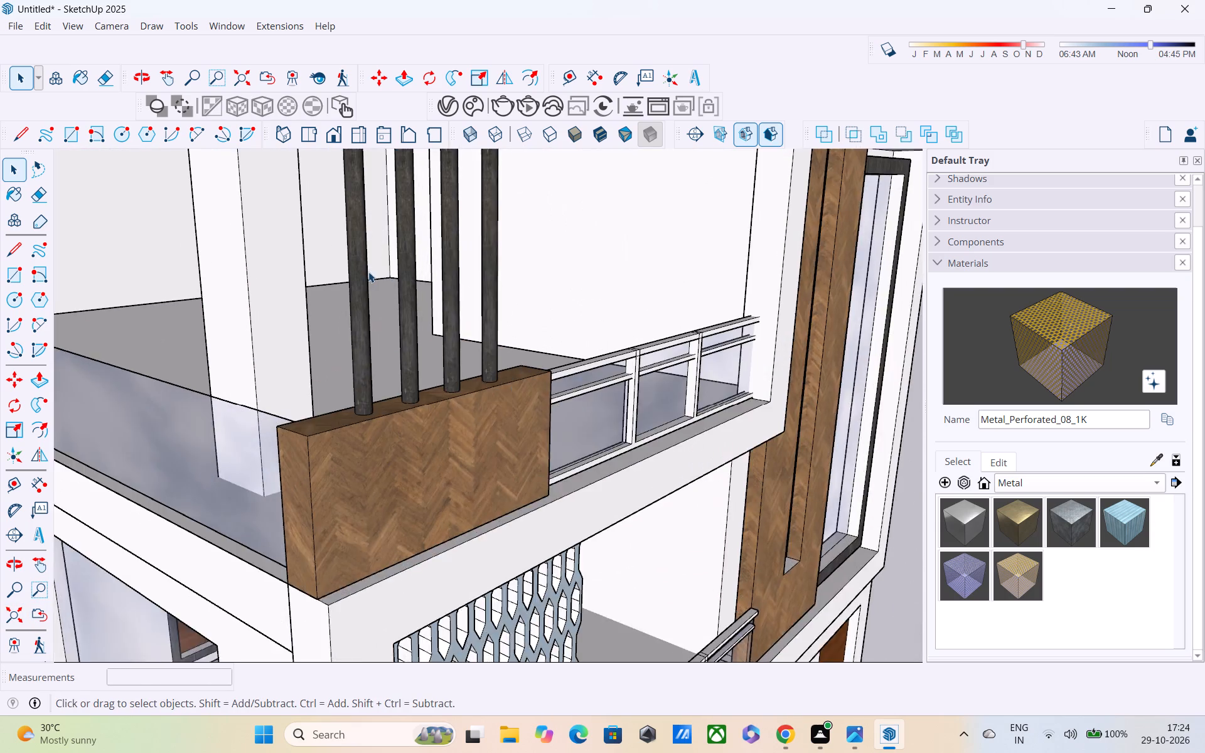
scroll(368, 272, up, 1)
middle_drag(386, 275, 604, 321)
scroll(421, 245, up, 4)
middle_drag(46, 272, 129, 272)
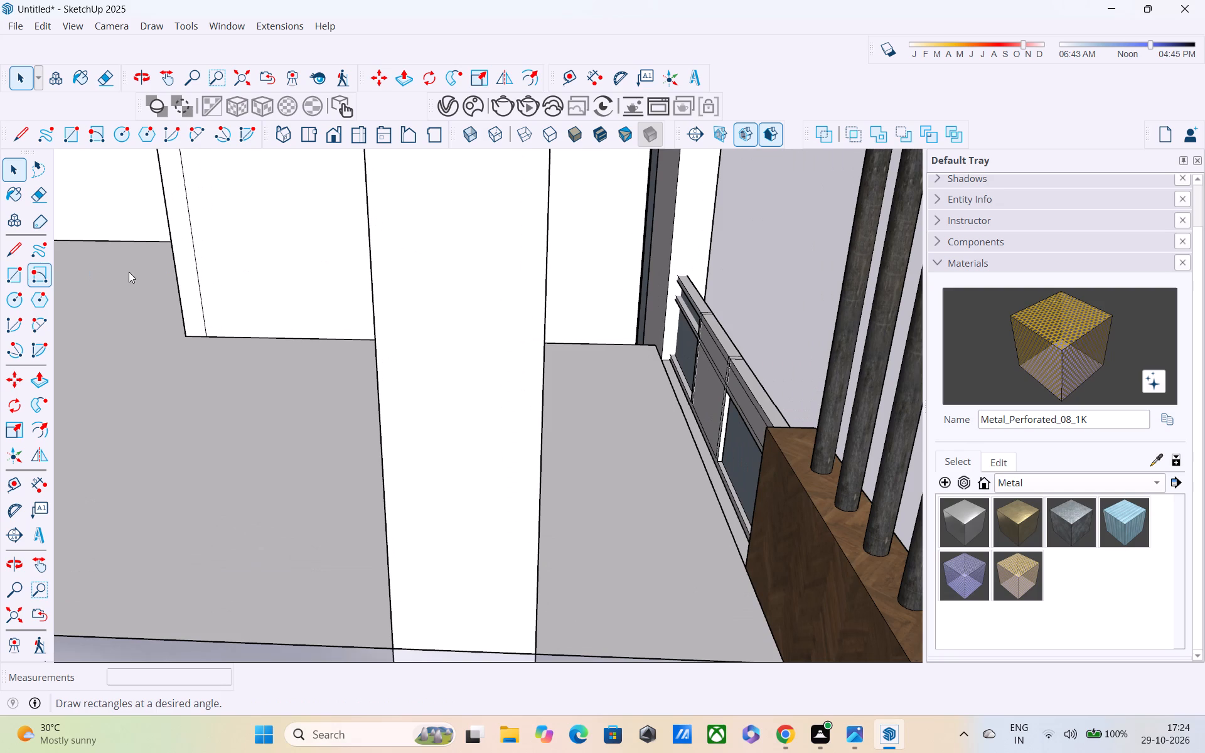
middle_drag(129, 272, 156, 267)
middle_drag(164, 210, 699, 135)
scroll(699, 135, up, 1)
scroll(677, 176, down, 6)
scroll(547, 282, up, 4)
scroll(491, 277, up, 14)
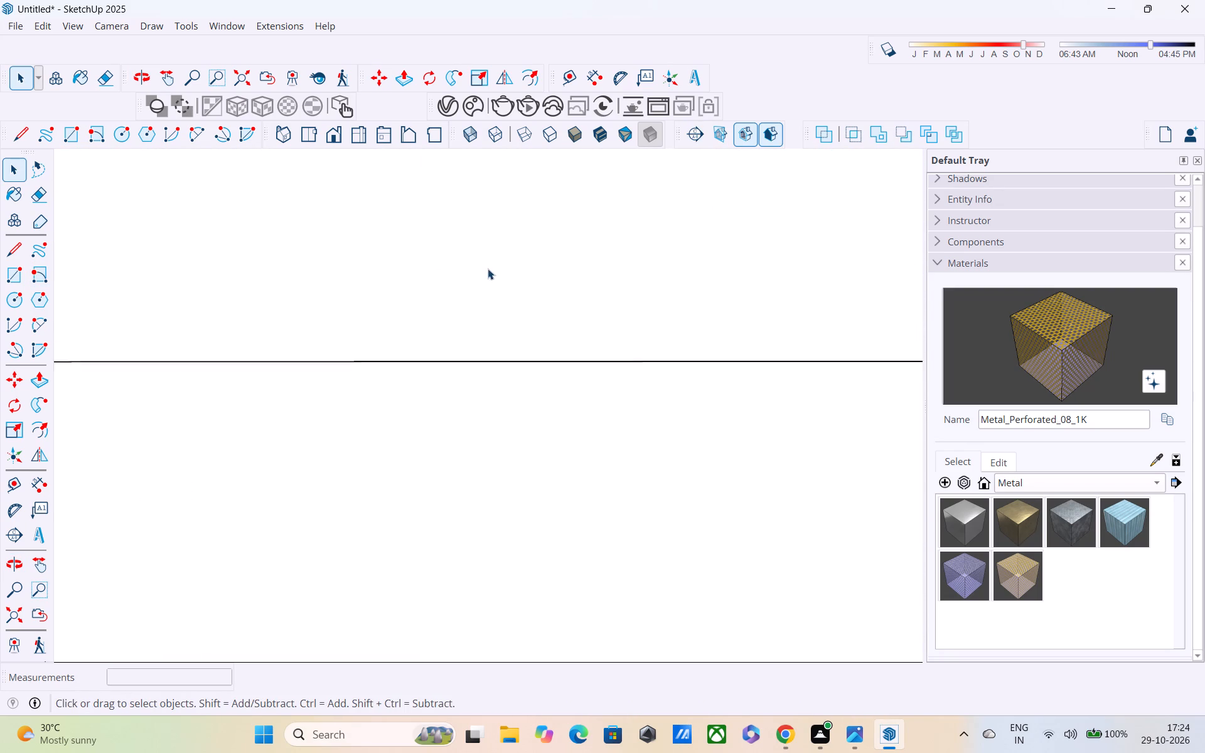
scroll(488, 269, up, 8)
scroll(439, 272, down, 5)
click(18, 606)
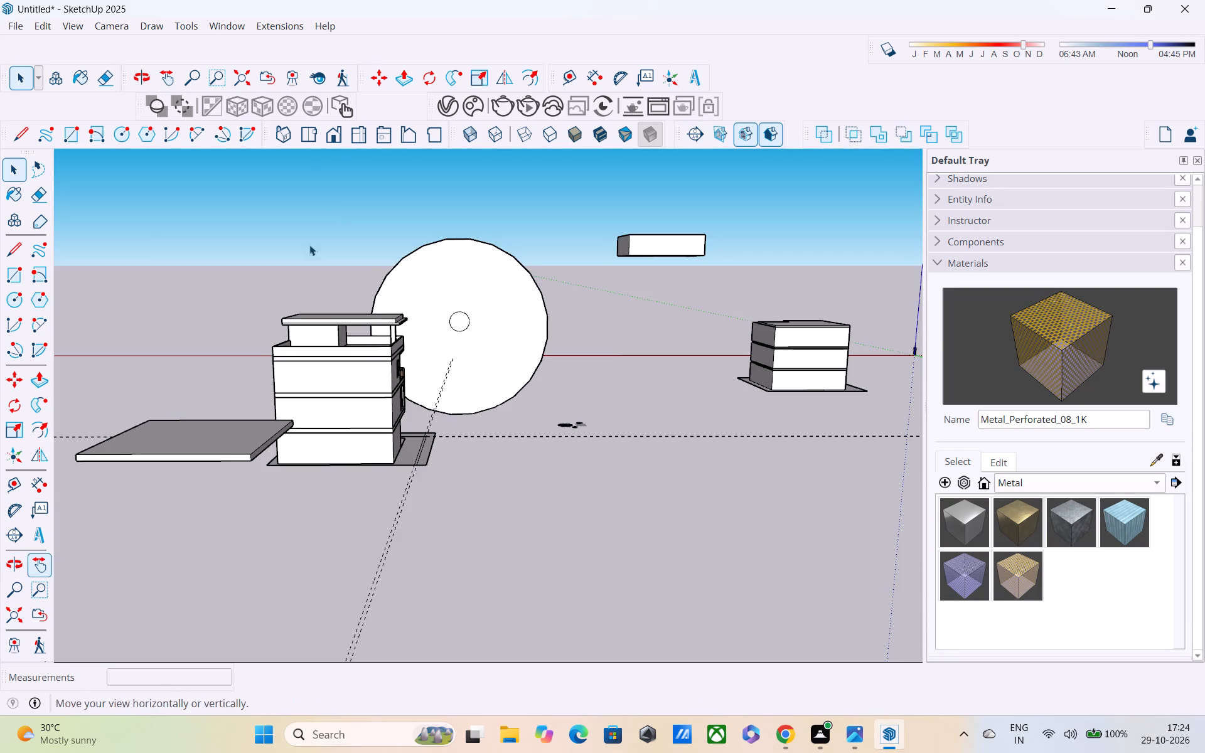
Draw a 10' vertical line from the top to the bottom edge of the recessed balcony wall, close to its outer corner.
middle_drag(348, 213, 0, 176)
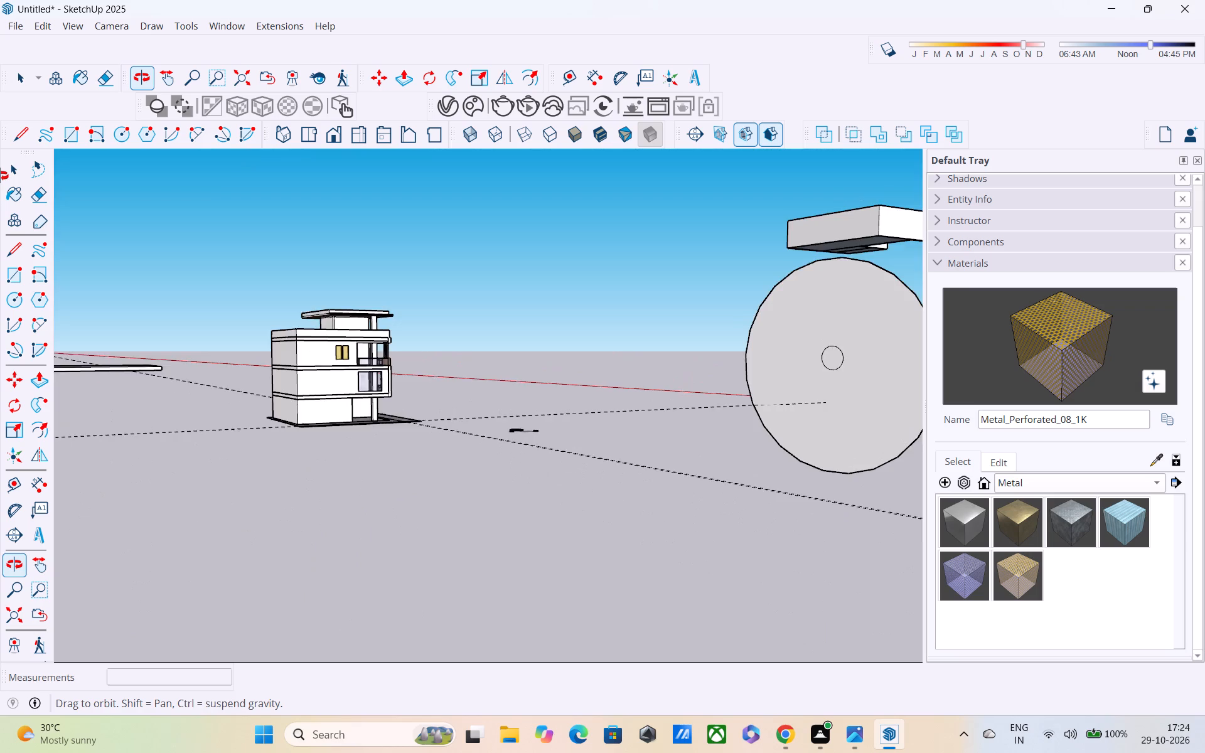
middle_drag(0, 176, 150, 209)
scroll(358, 327, up, 18)
middle_drag(339, 337, 324, 335)
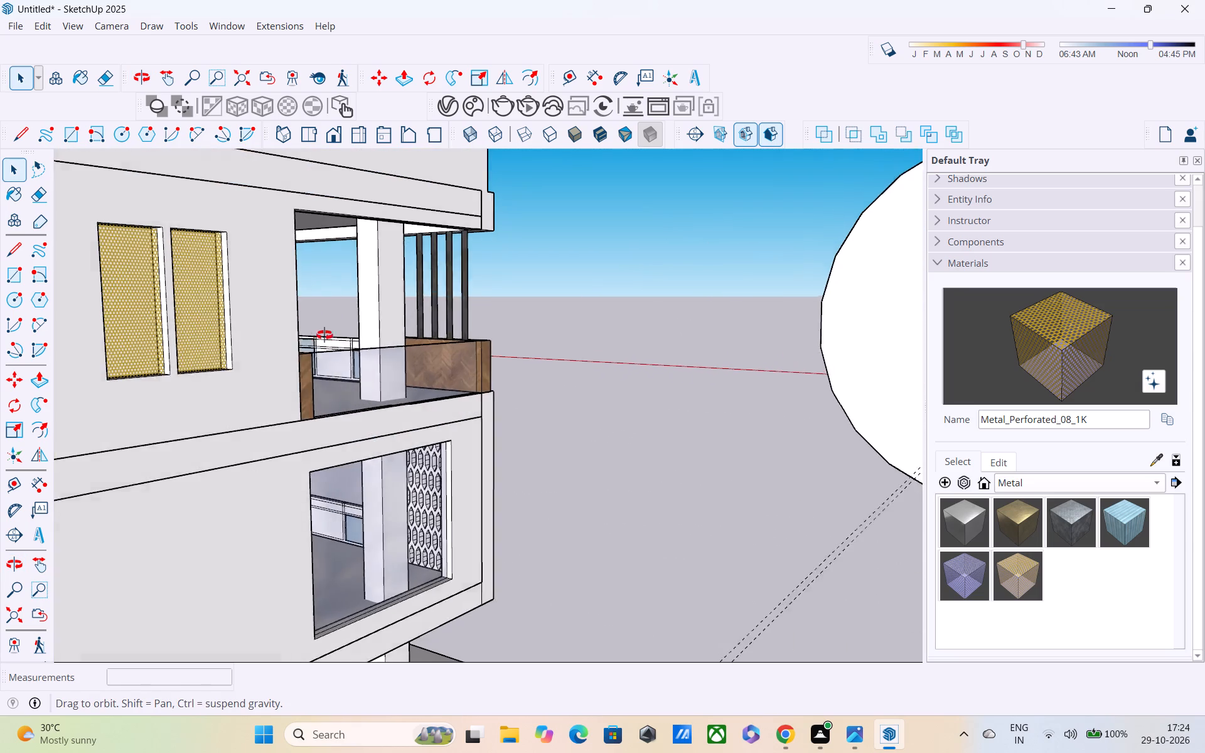
middle_drag(324, 335, 2, 296)
scroll(287, 290, up, 11)
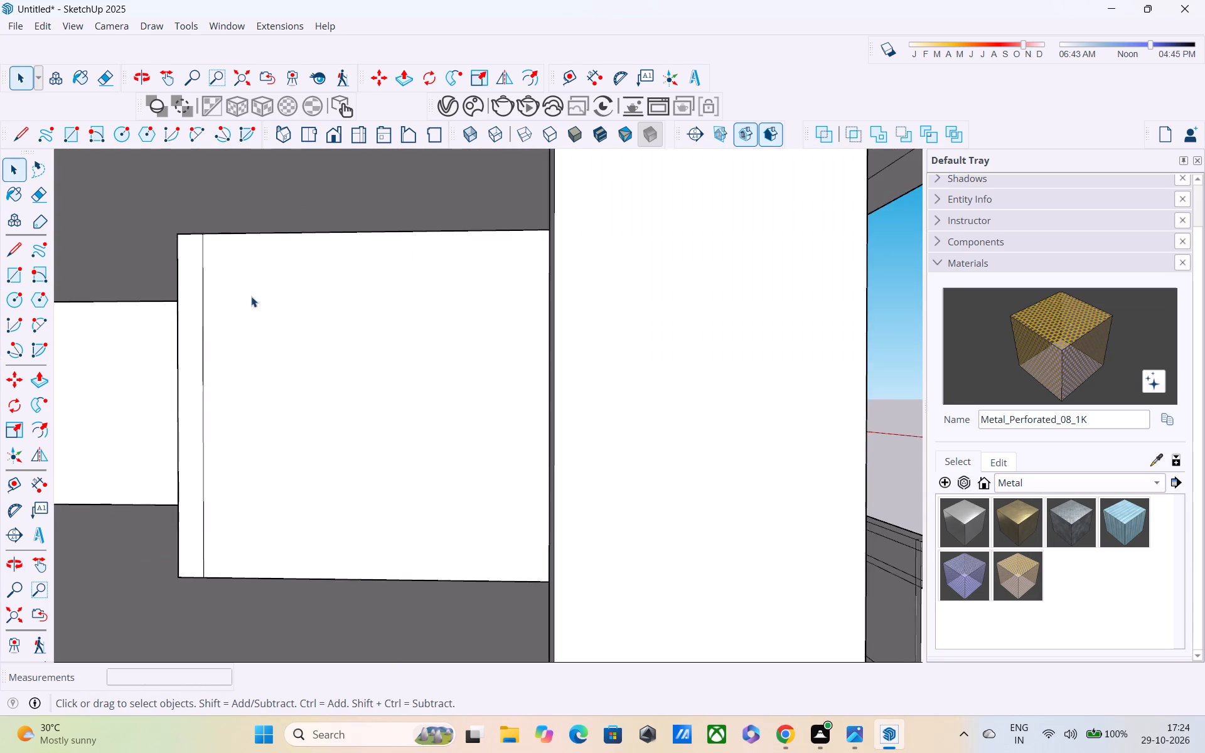
scroll(232, 307, up, 4)
middle_drag(213, 322, 520, 360)
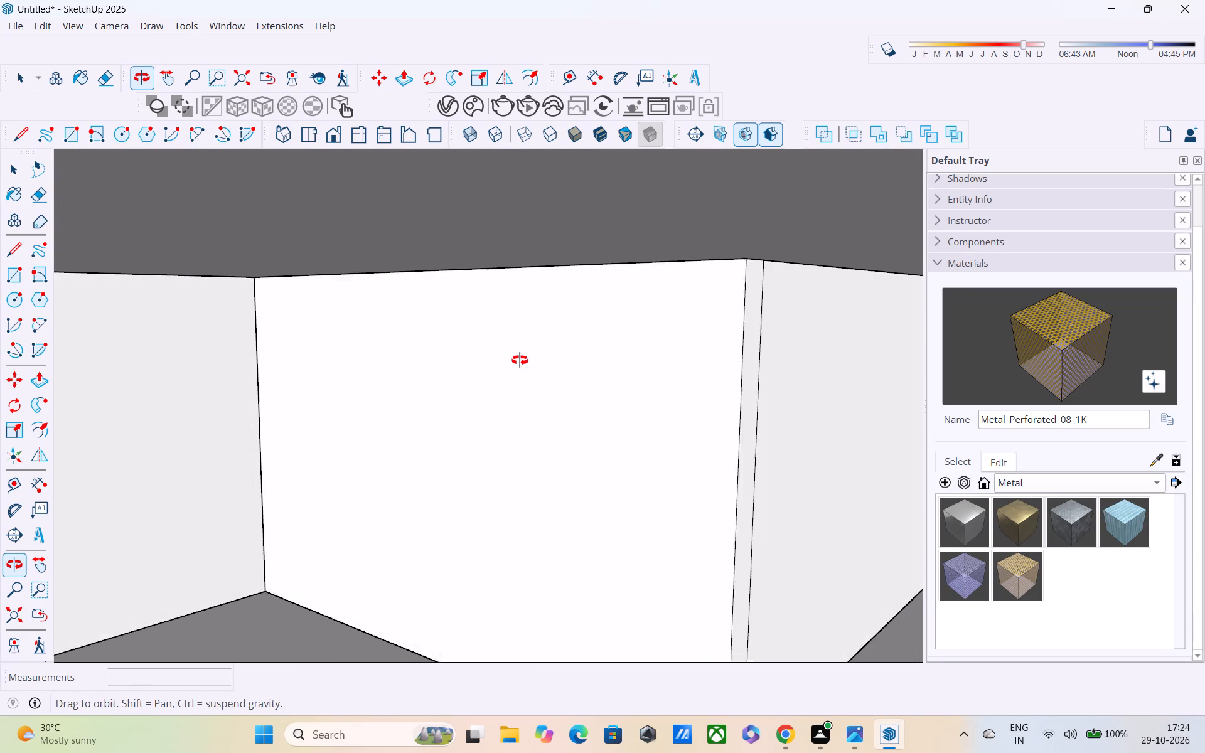
middle_drag(520, 360, 548, 324)
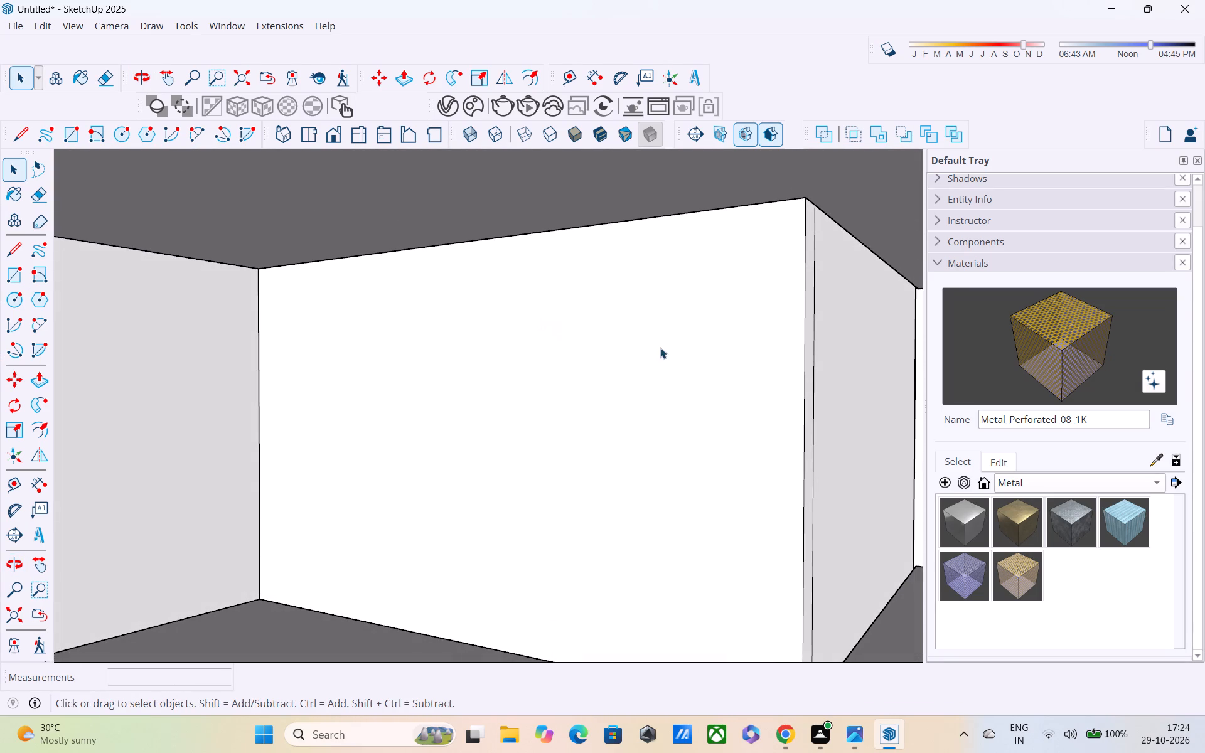
key(space)
double_click(668, 404)
key(l)
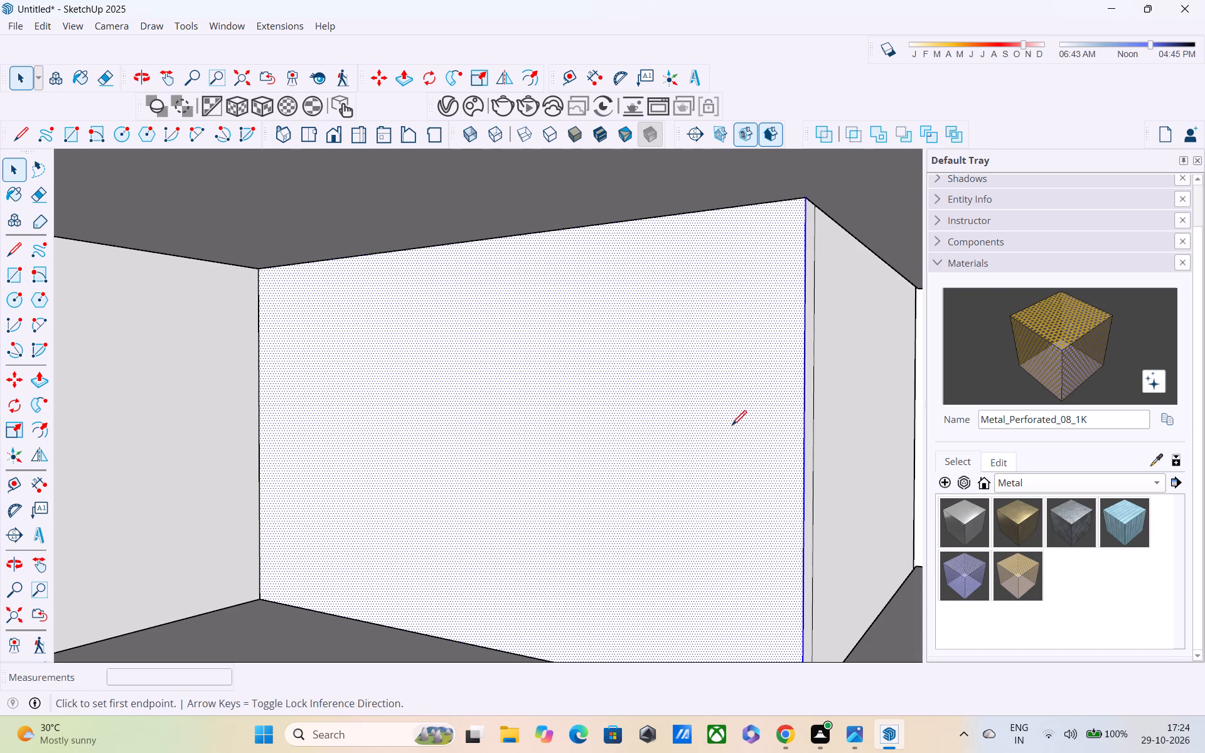
click(773, 206)
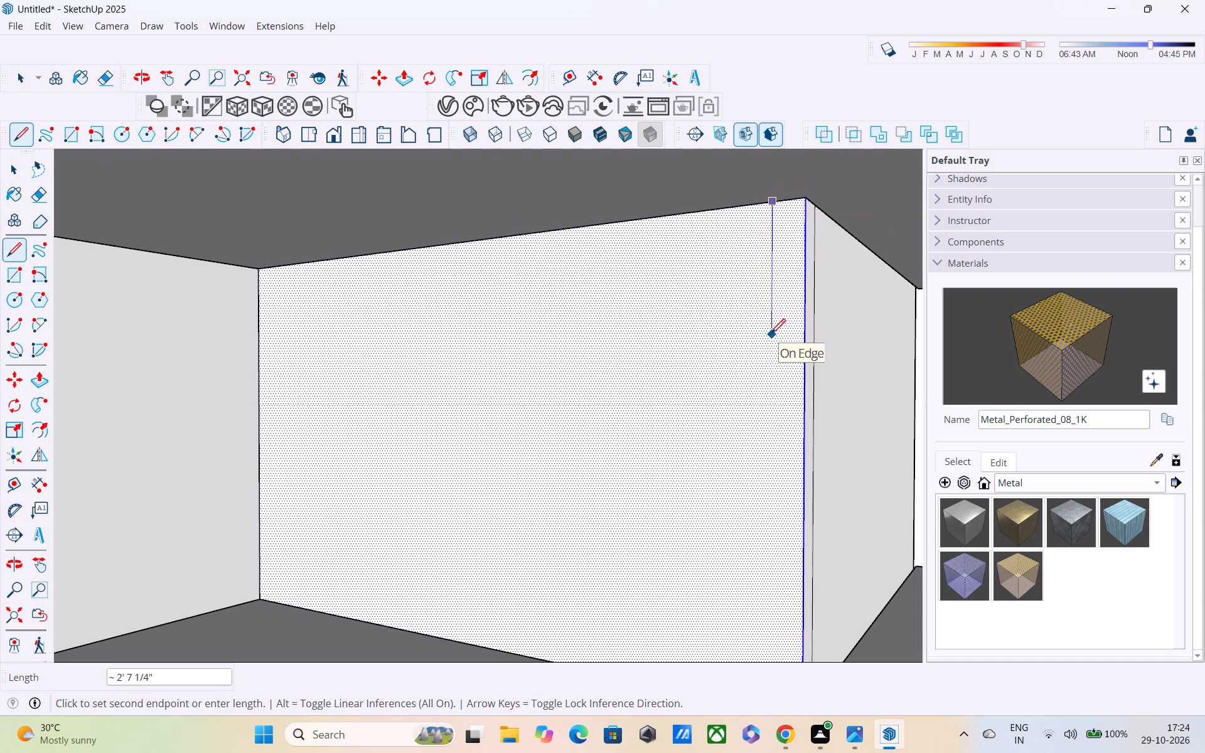
shift+middle_drag(771, 335, 767, 175)
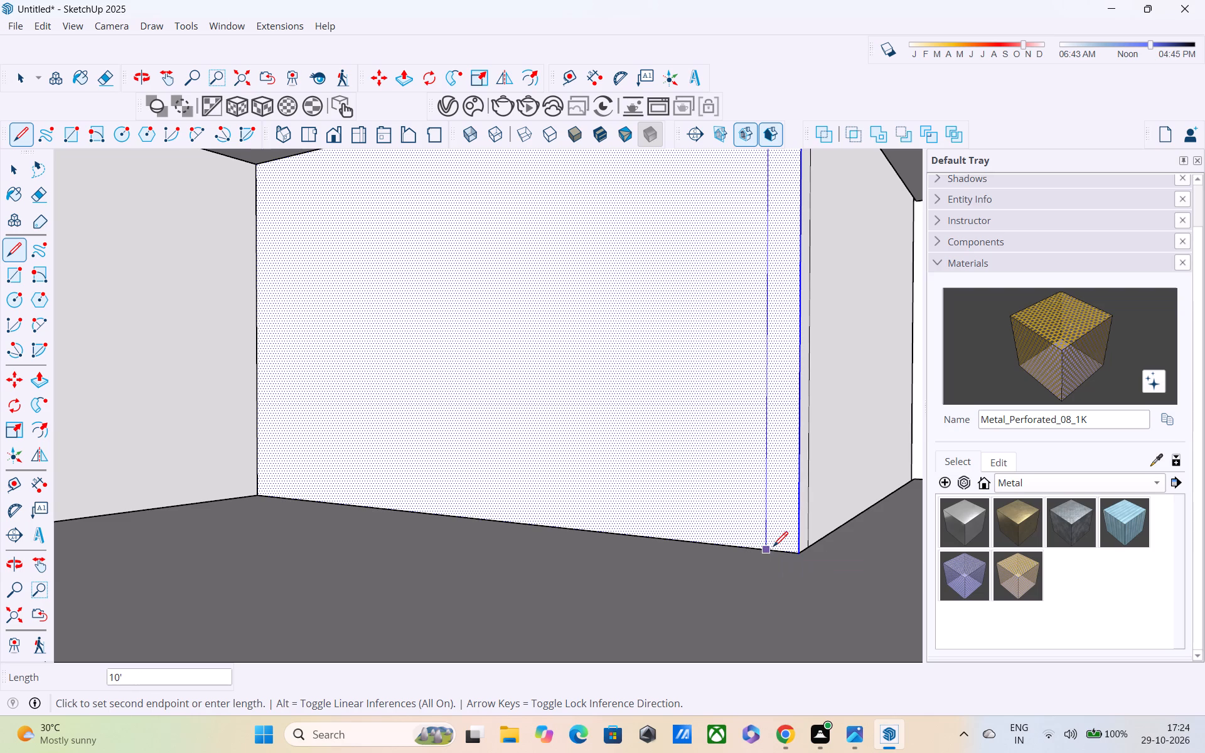
click(773, 548)
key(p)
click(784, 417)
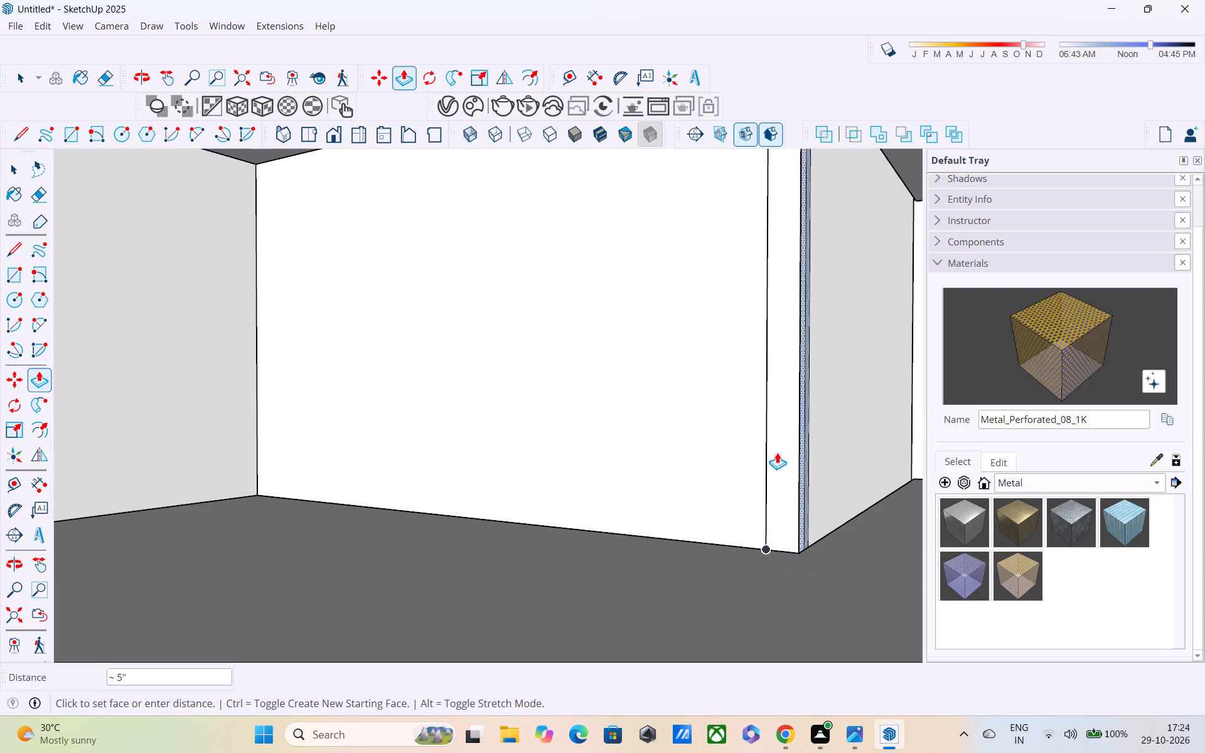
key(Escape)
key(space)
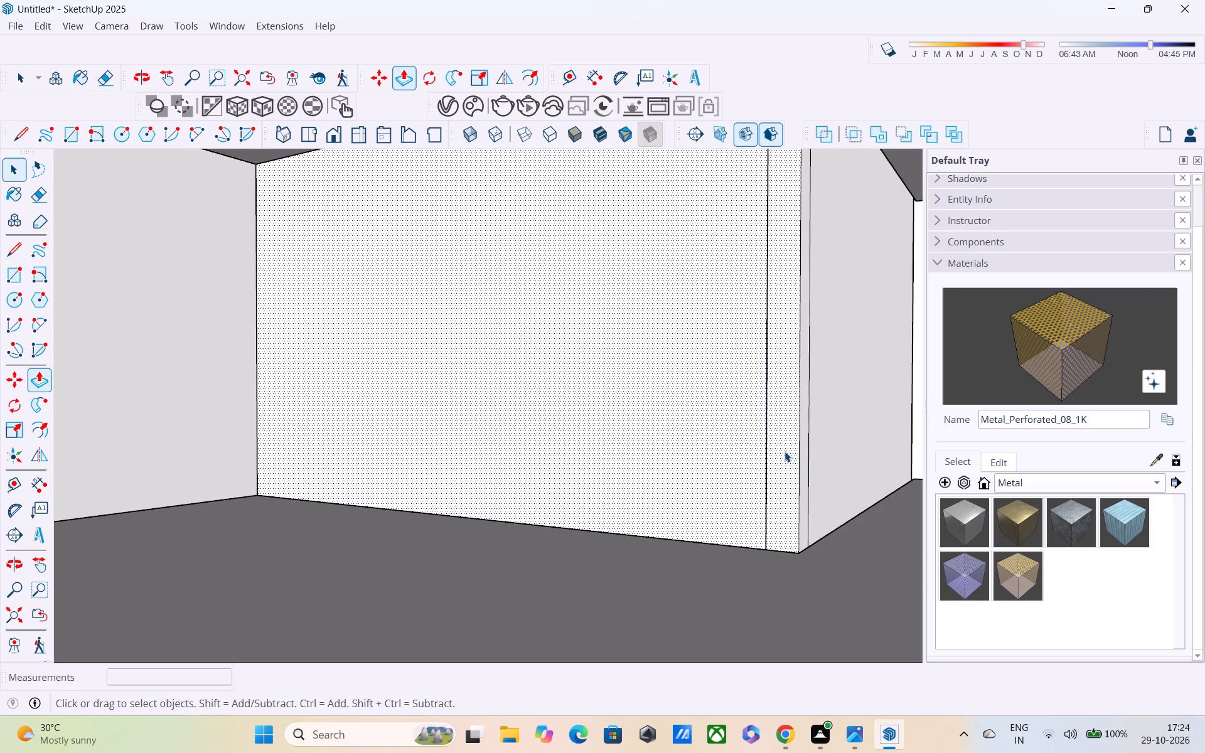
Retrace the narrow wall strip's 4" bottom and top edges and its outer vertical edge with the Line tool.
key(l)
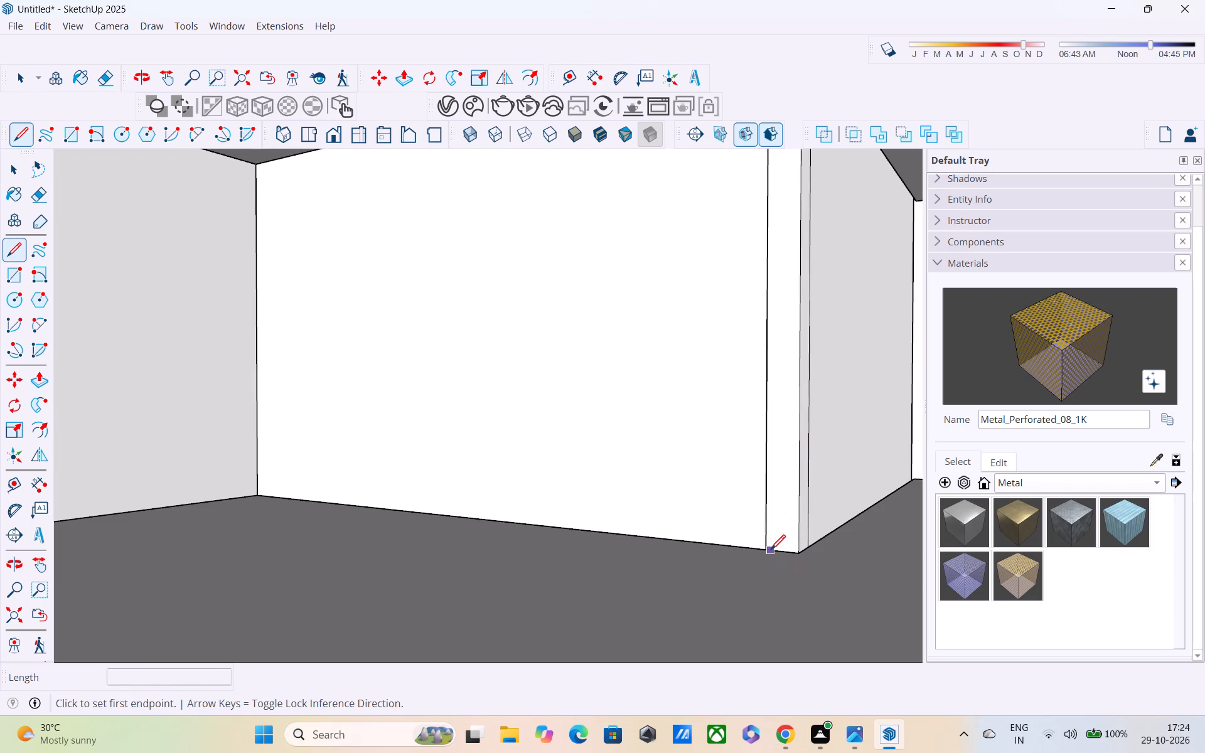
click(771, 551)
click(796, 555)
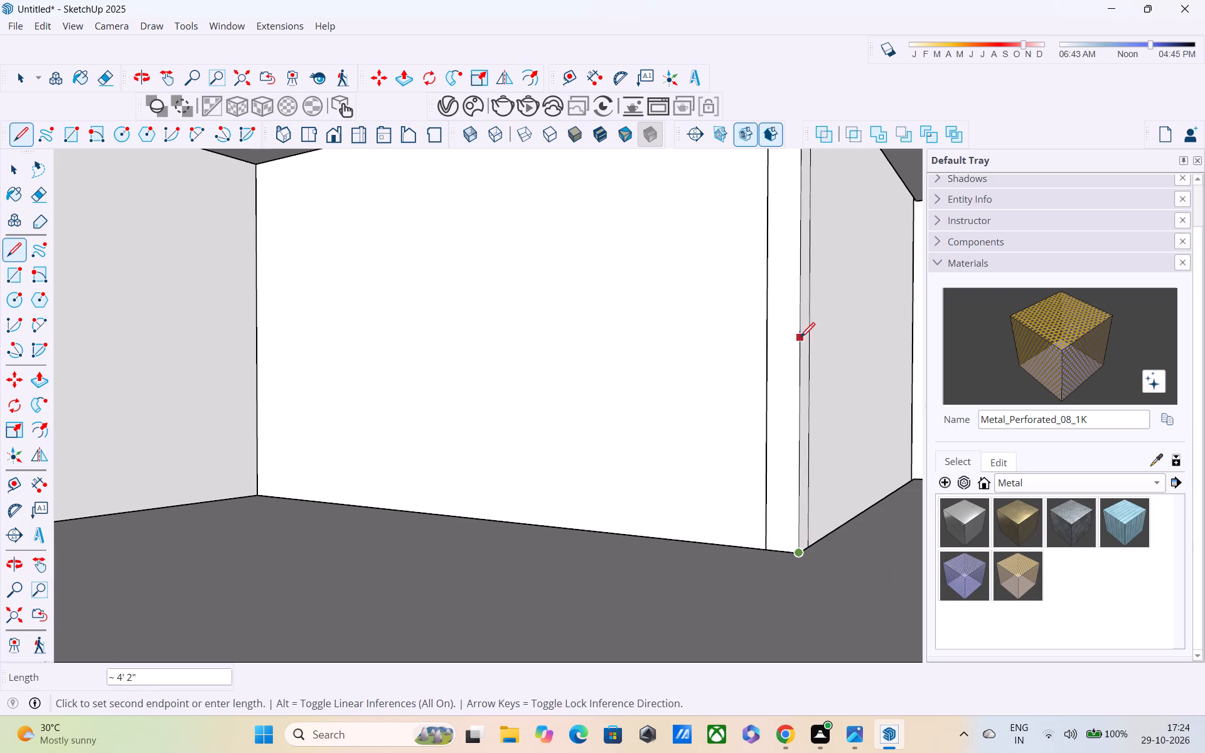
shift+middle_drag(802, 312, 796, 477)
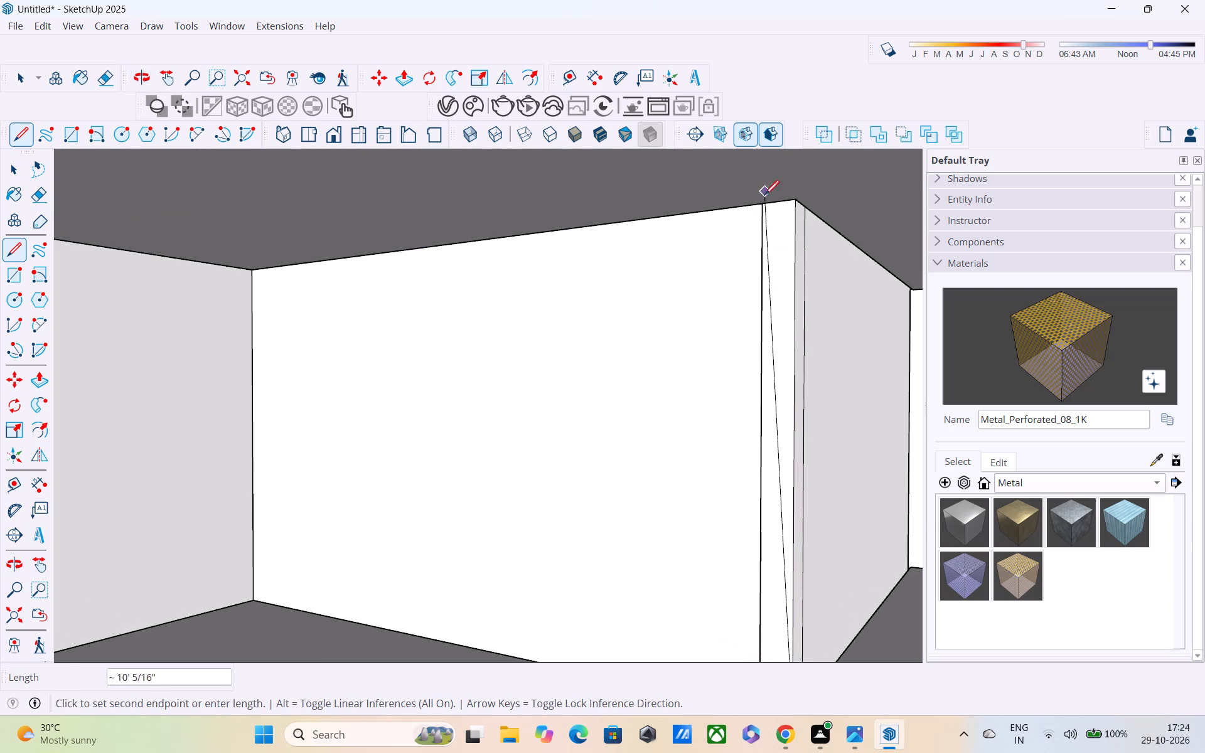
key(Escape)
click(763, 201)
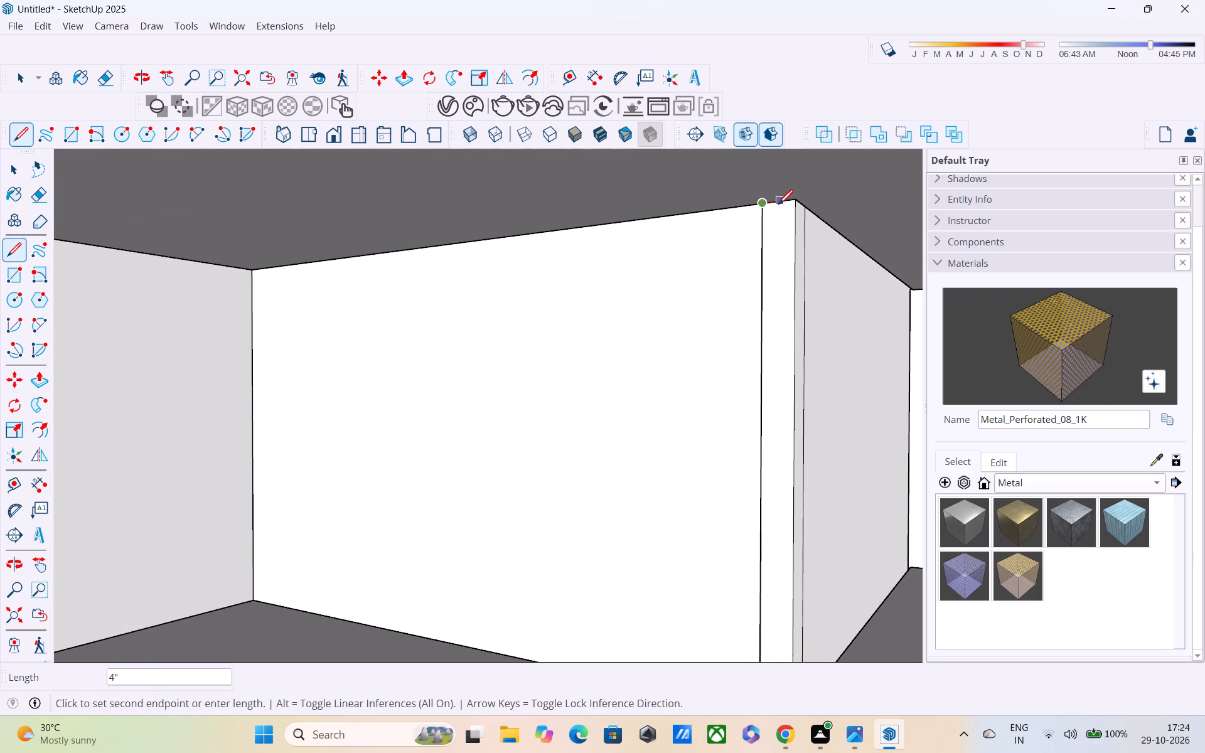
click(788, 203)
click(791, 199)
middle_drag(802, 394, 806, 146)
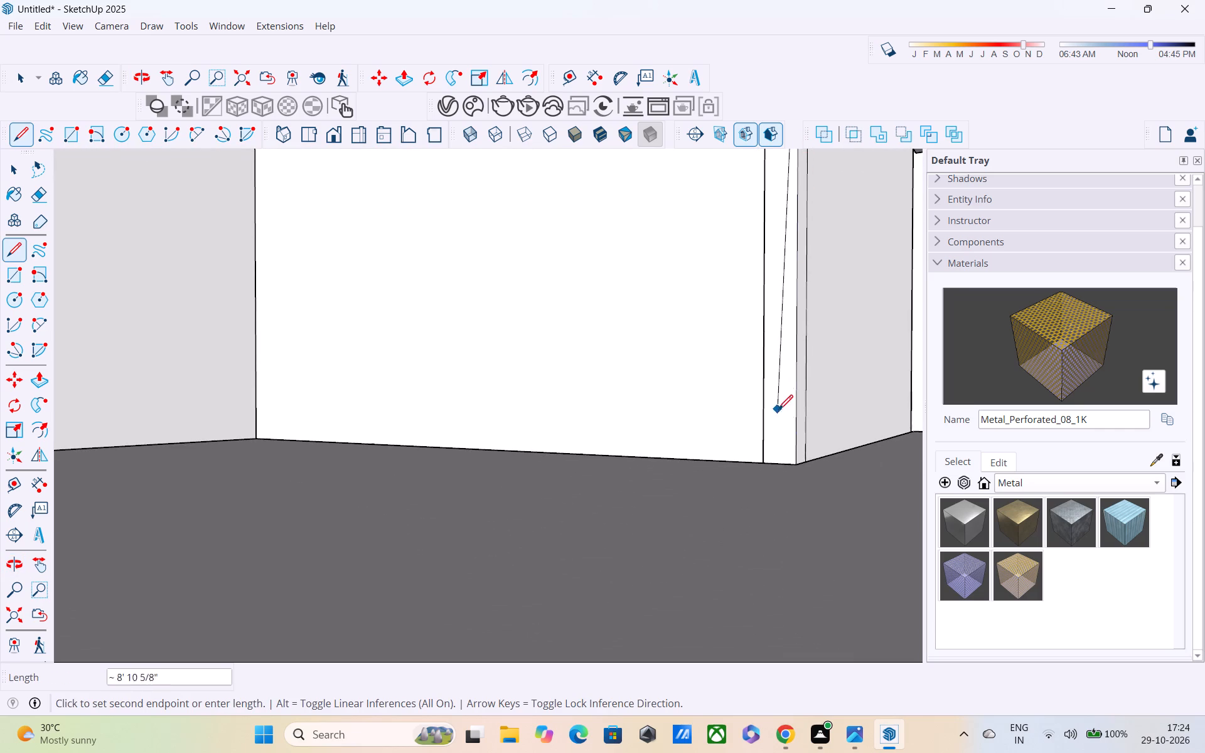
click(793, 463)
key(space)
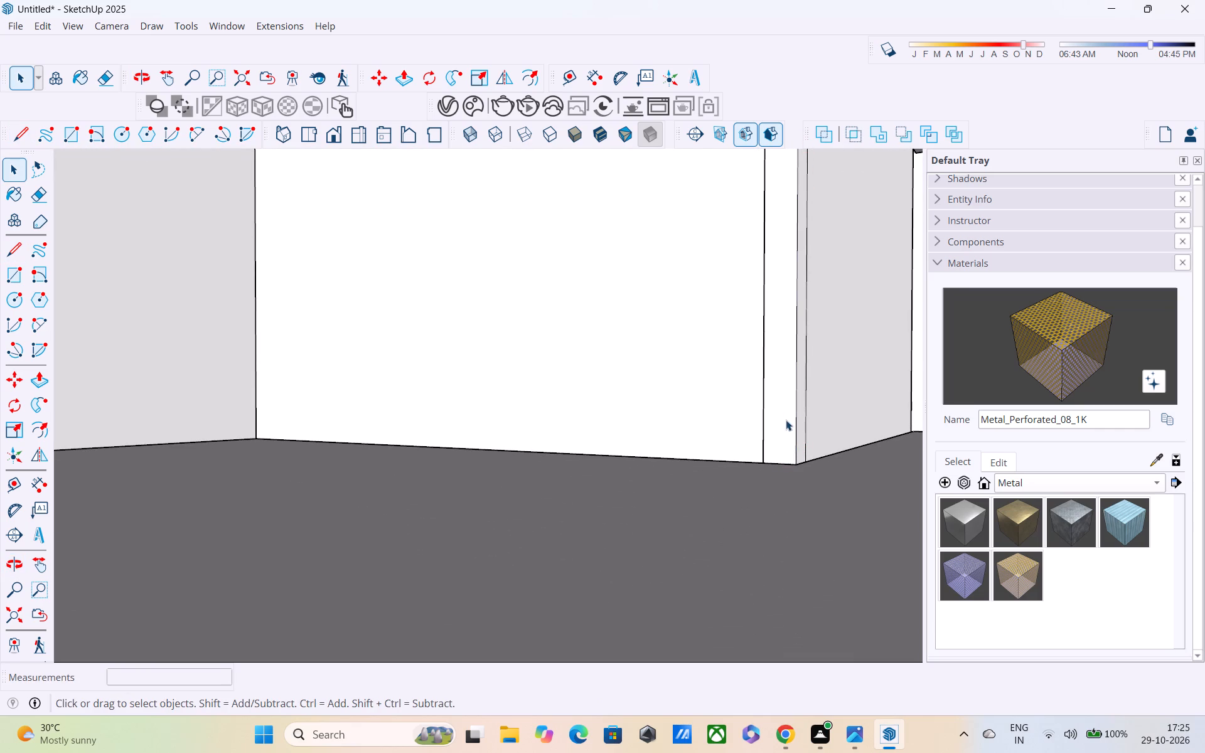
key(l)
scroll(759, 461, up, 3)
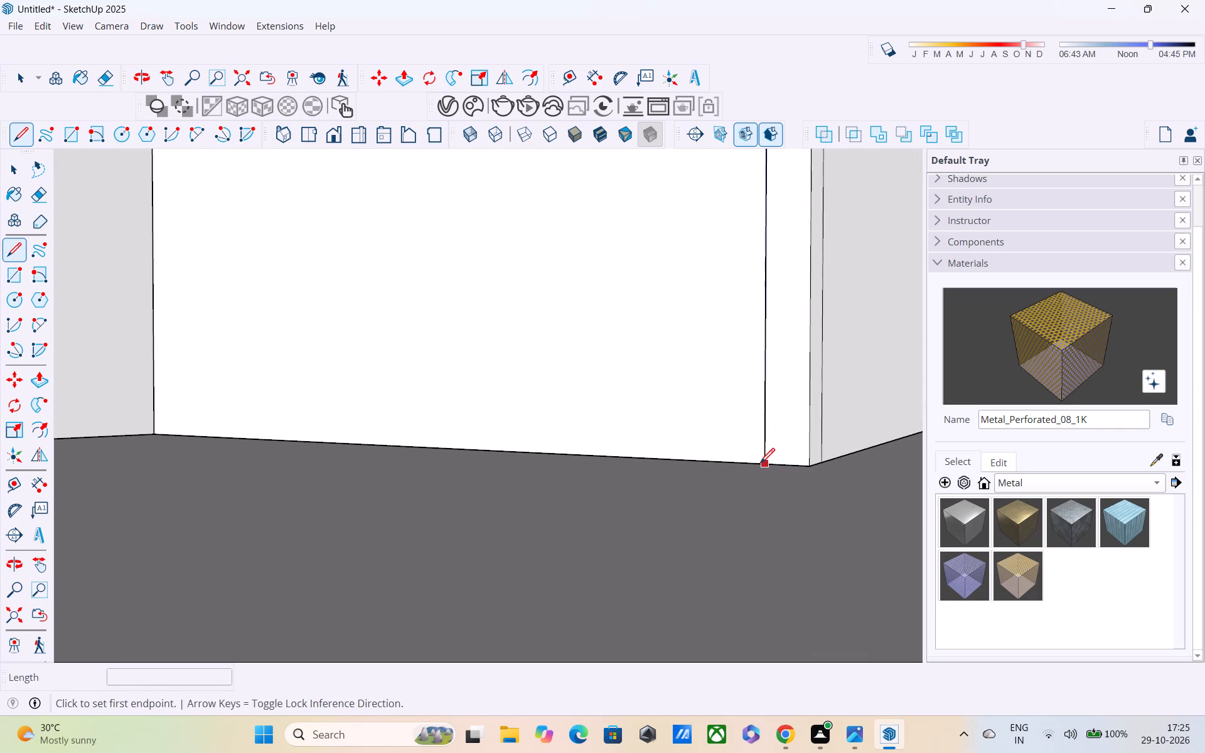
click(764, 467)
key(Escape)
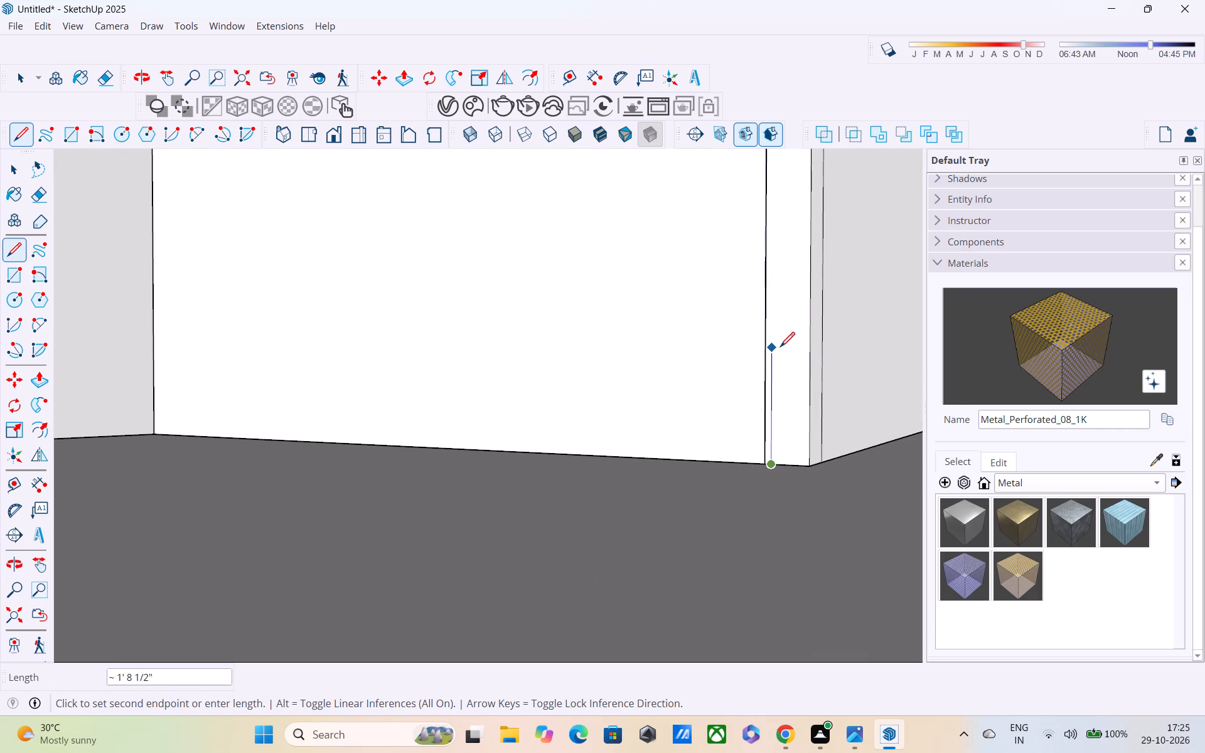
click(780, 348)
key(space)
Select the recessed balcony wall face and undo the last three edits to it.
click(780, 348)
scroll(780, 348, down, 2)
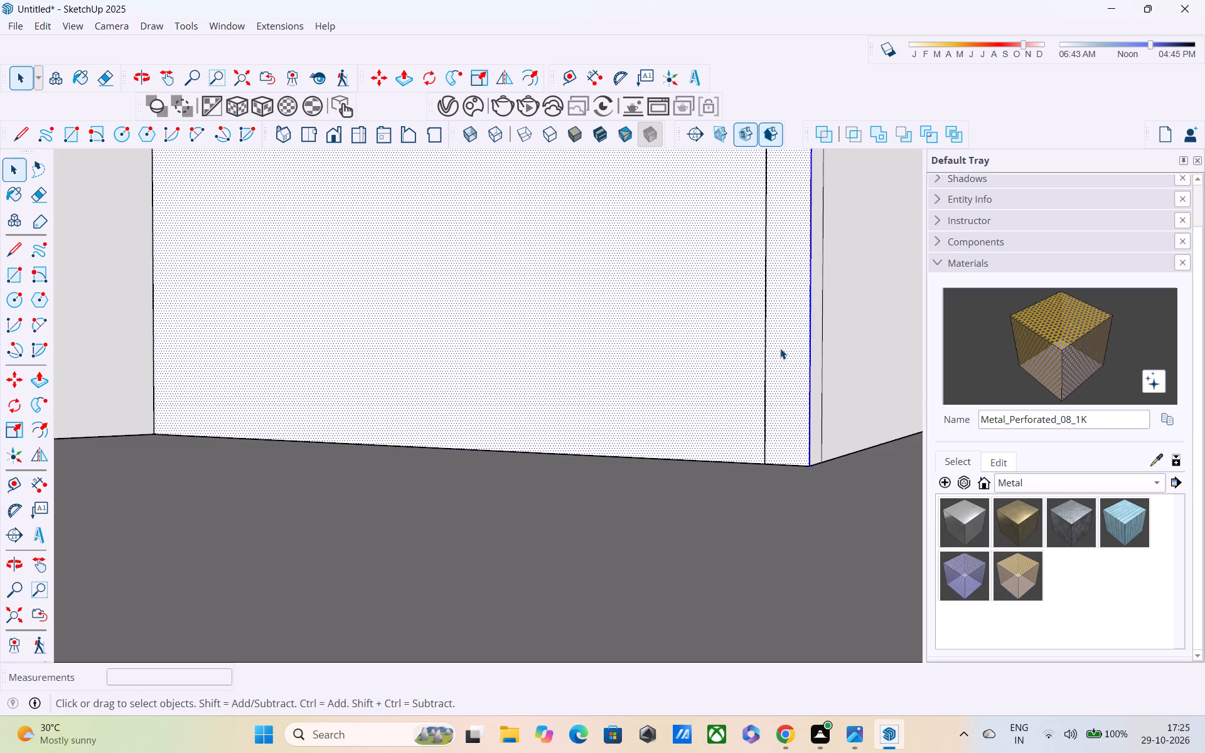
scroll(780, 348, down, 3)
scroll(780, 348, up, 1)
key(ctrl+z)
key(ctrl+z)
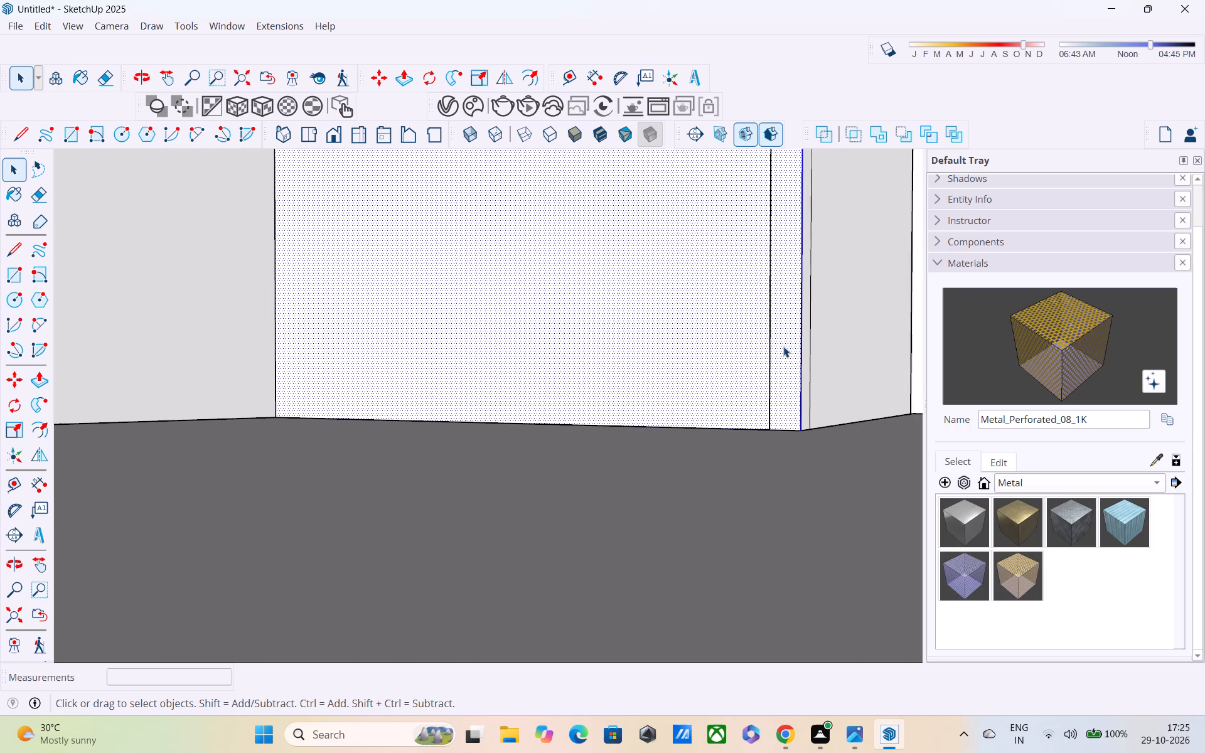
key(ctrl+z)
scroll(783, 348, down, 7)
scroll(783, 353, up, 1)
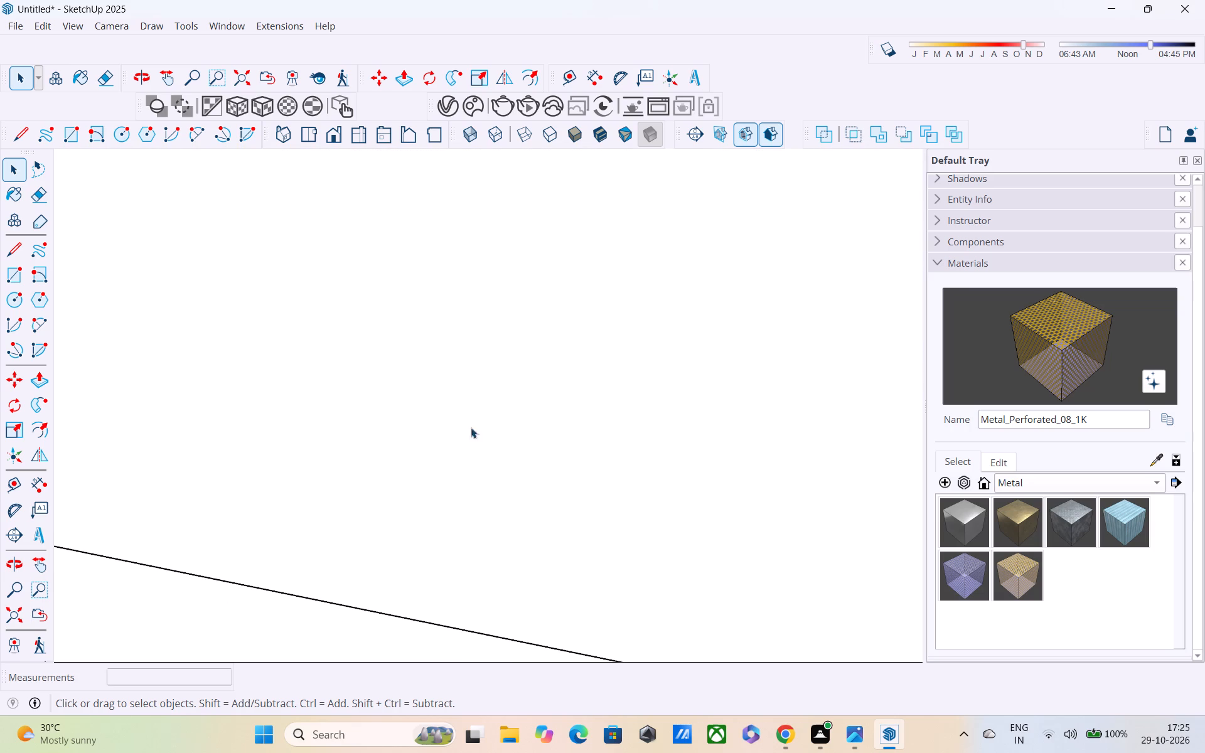
Examine the house within the whole model, including its side facade and the upper balcony openings.
click(14, 621)
middle_drag(240, 456, 635, 439)
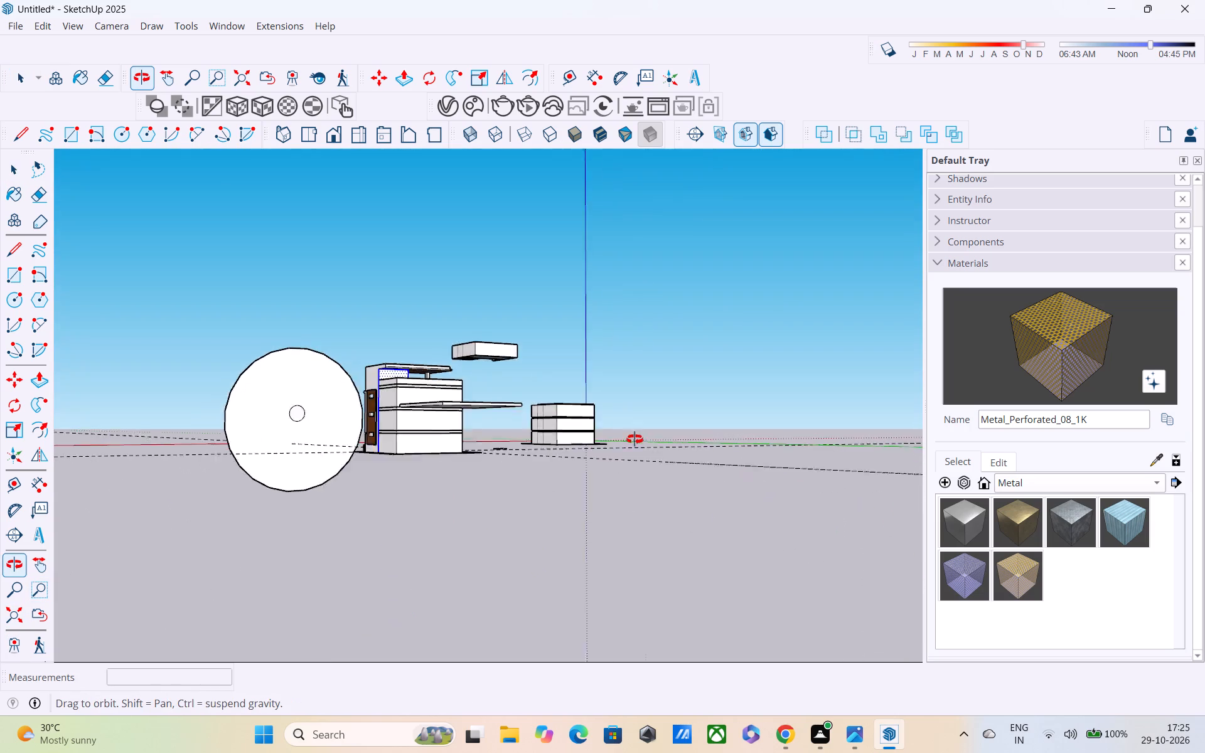
middle_drag(635, 439, 3, 466)
scroll(183, 434, up, 17)
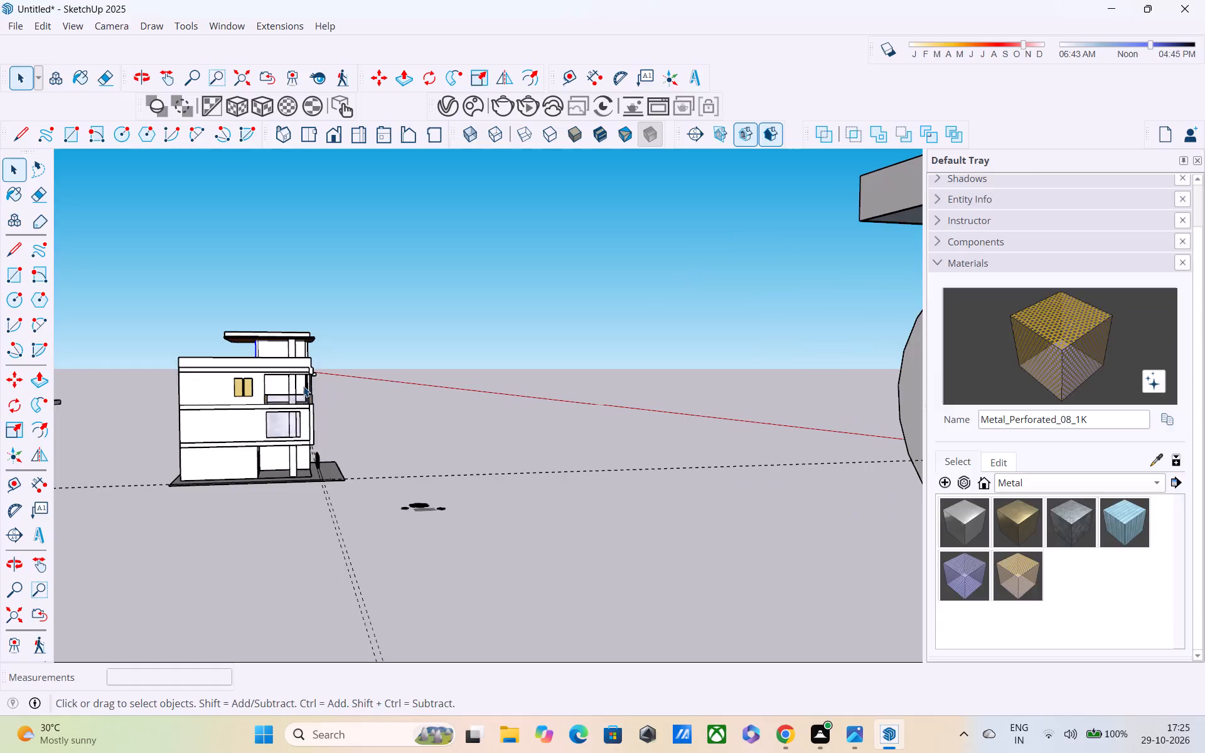
scroll(303, 386, up, 2)
scroll(25, 355, up, 13)
middle_drag(26, 393, 126, 390)
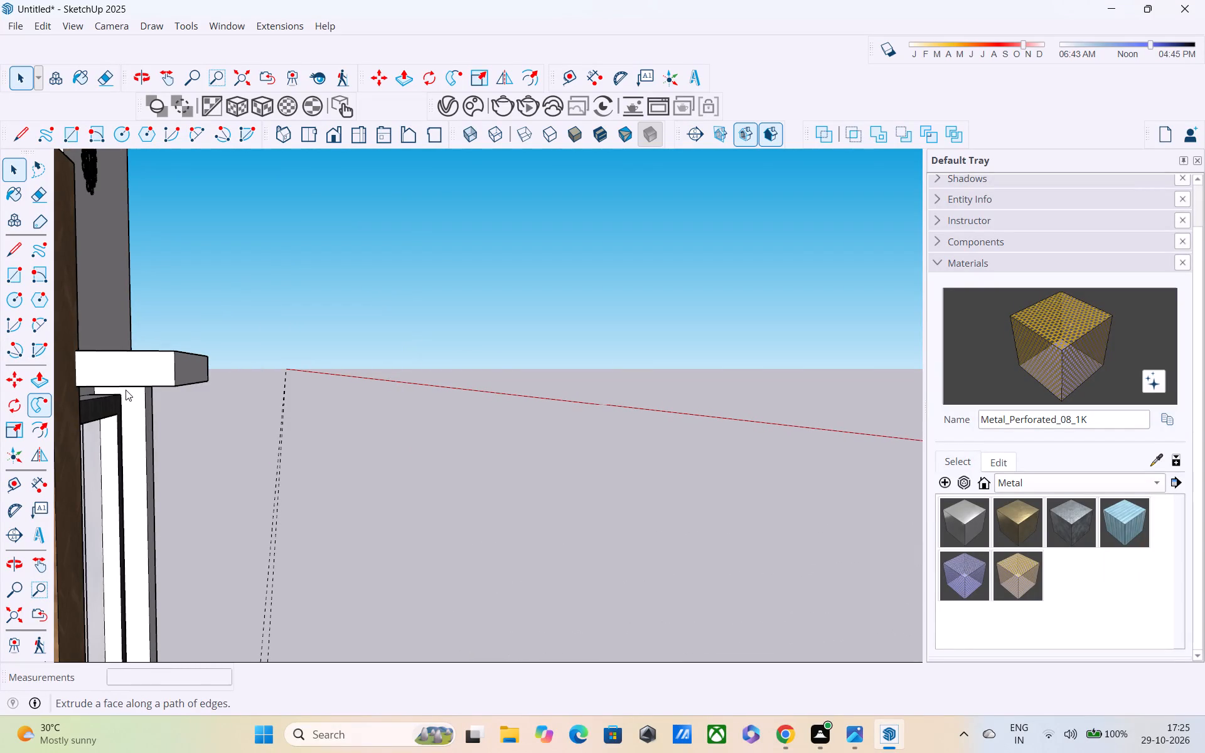
middle_drag(126, 390, 436, 342)
middle_drag(341, 353, 855, 237)
shift+scroll(855, 237, up, 1)
scroll(846, 269, down, 7)
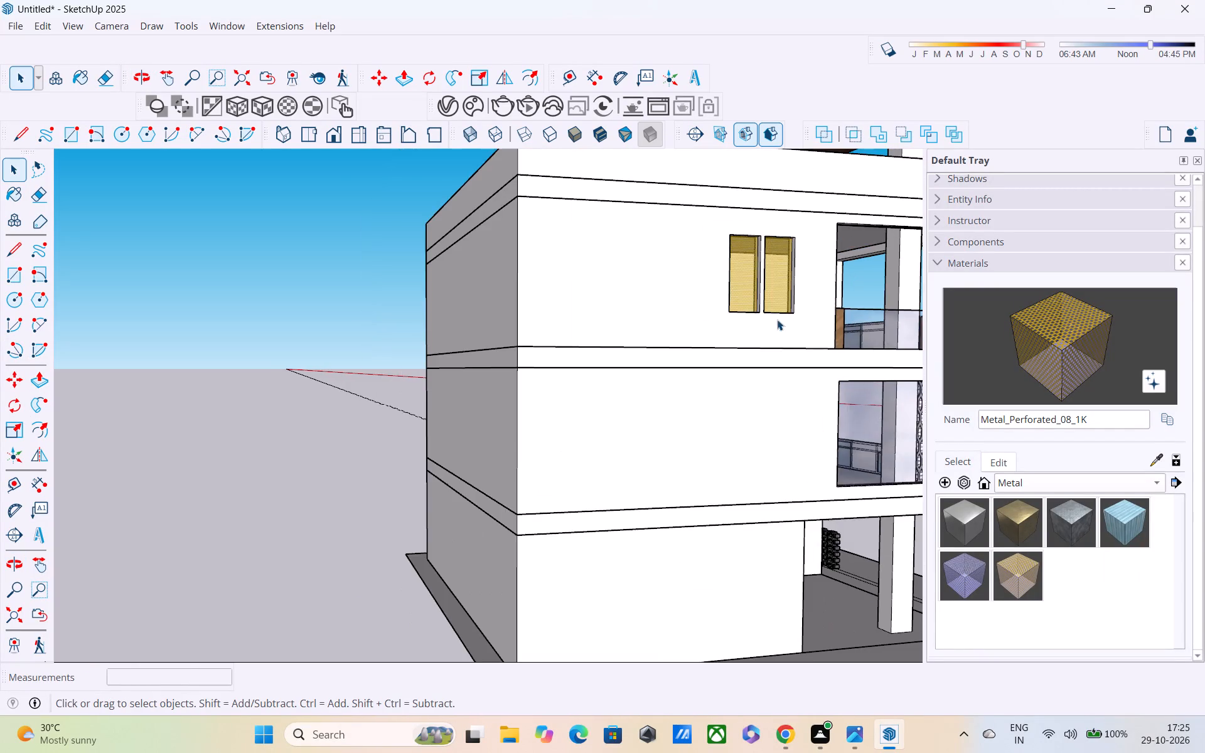
scroll(720, 343, up, 1)
middle_drag(705, 343, 404, 373)
scroll(510, 278, up, 9)
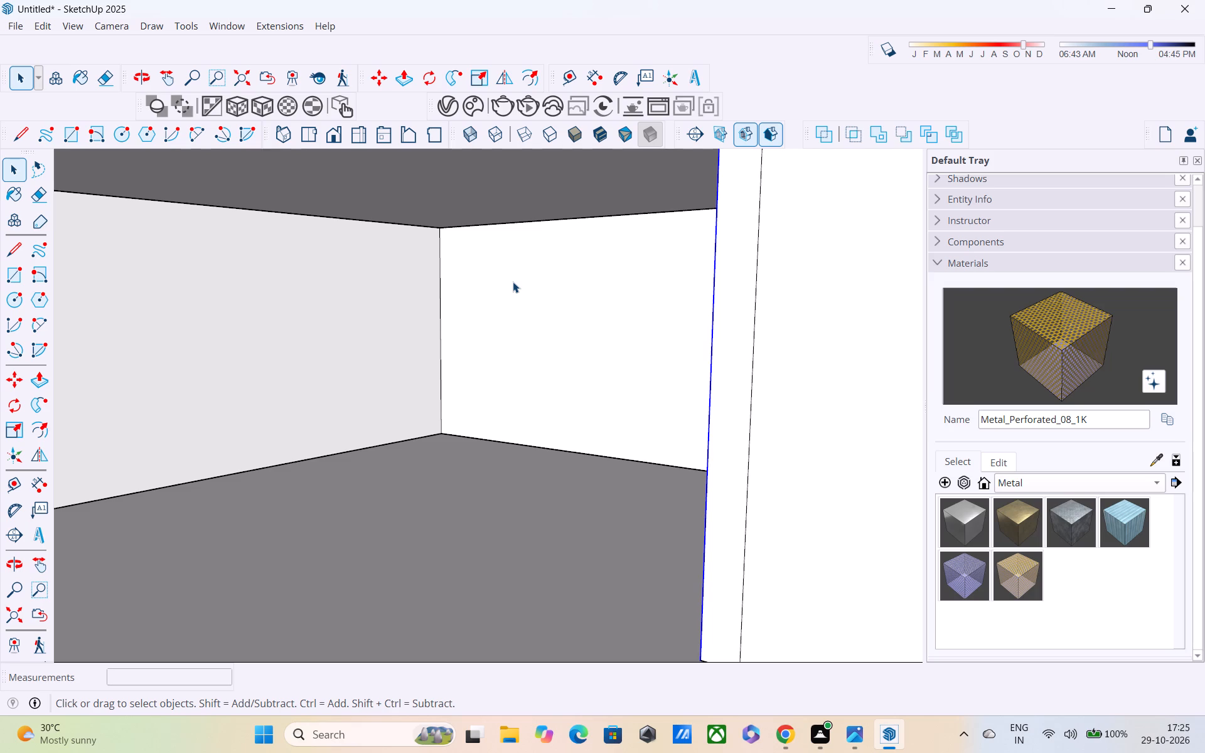
Examine the recessed upper balcony's walls and floor from outside, around the corner column and the wood-clad parapet post.
scroll(482, 302, down, 4)
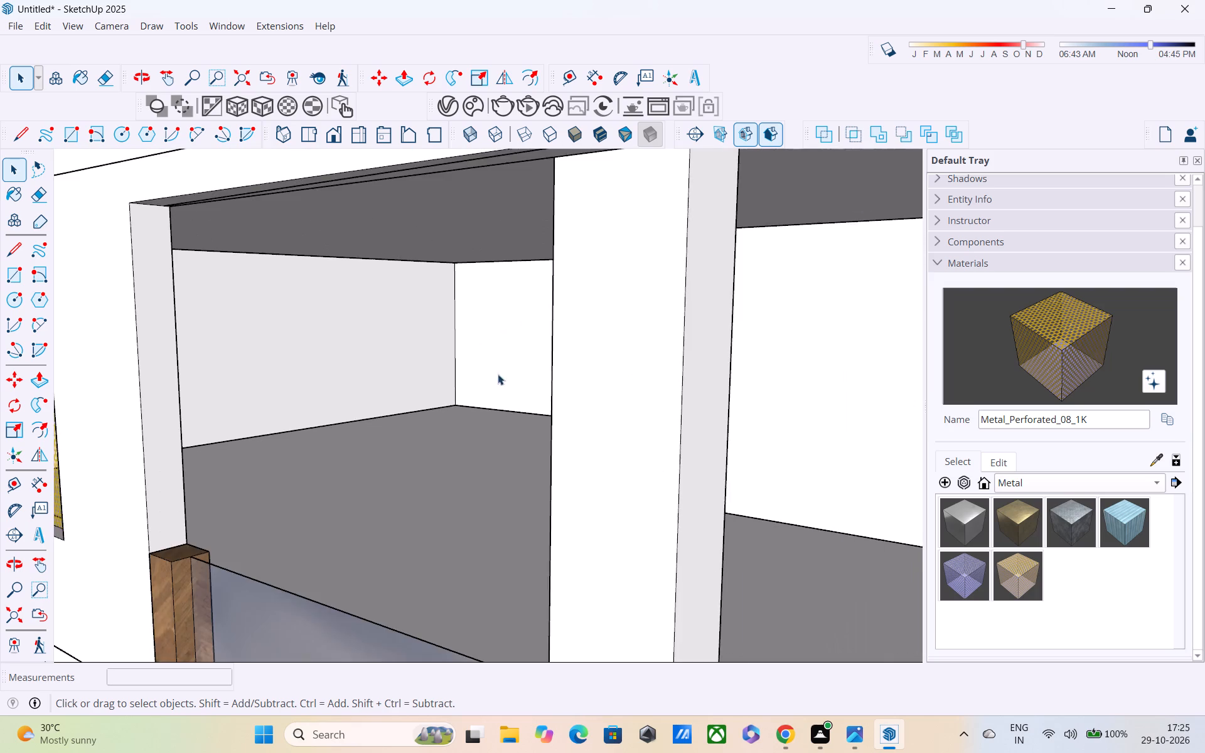
middle_drag(500, 375, 552, 365)
scroll(552, 365, up, 7)
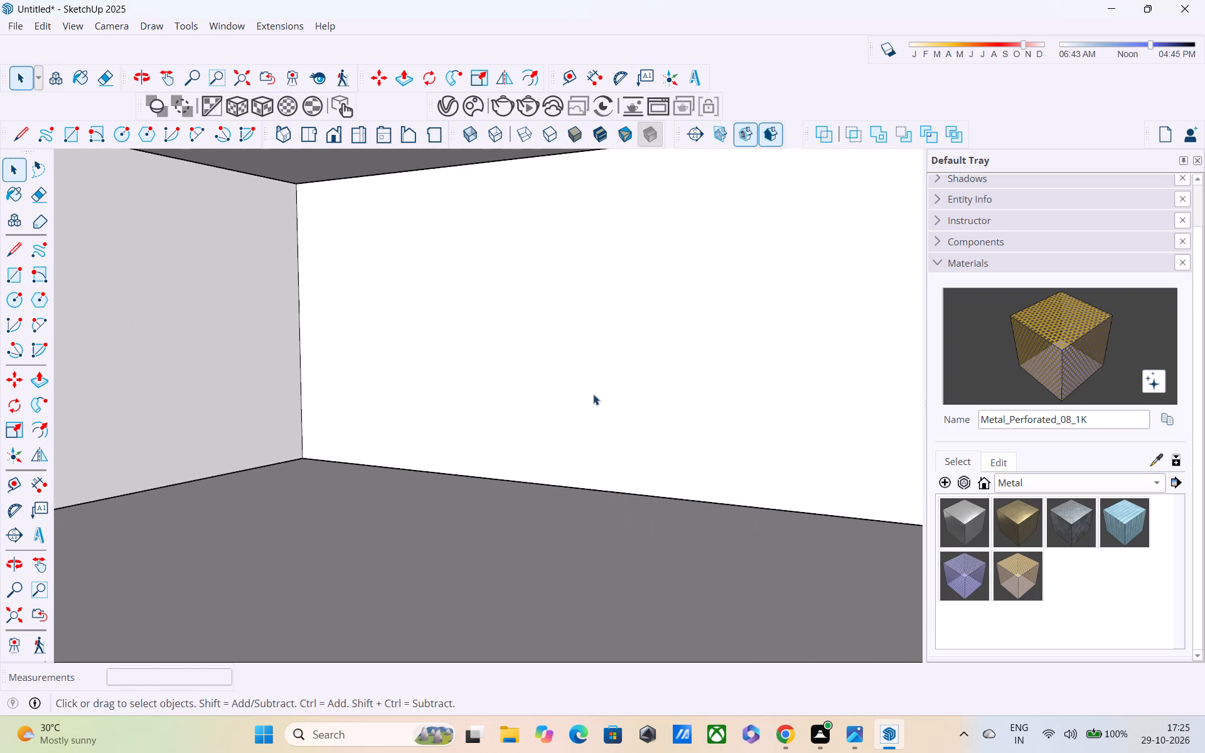
middle_drag(598, 395, 528, 426)
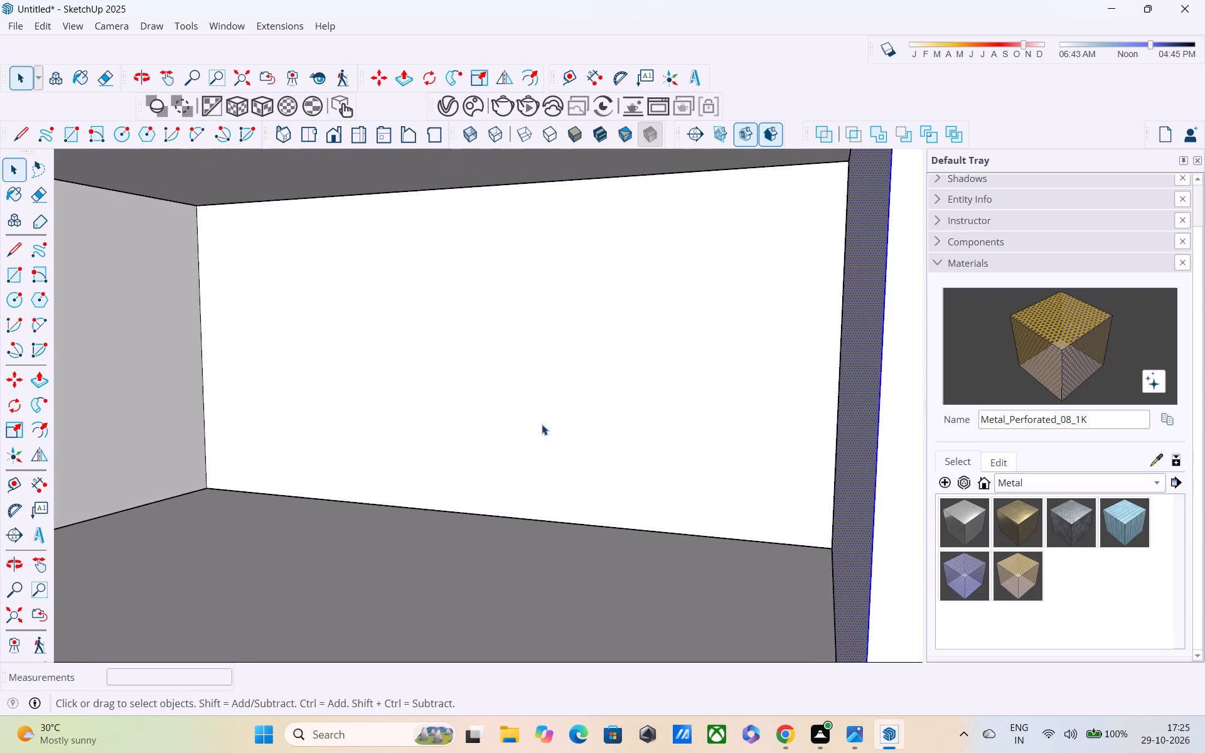
middle_drag(542, 424, 581, 353)
scroll(579, 350, down, 5)
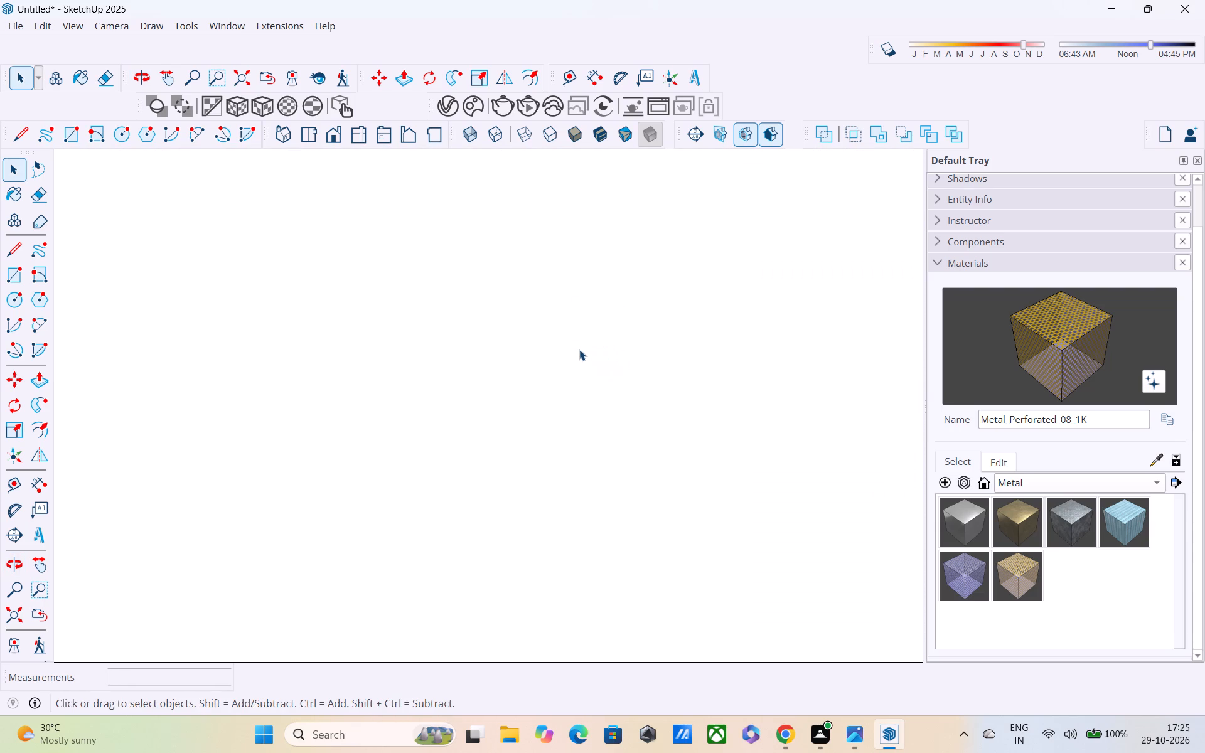
middle_drag(567, 346, 173, 365)
scroll(174, 366, down, 5)
middle_drag(459, 362, 455, 356)
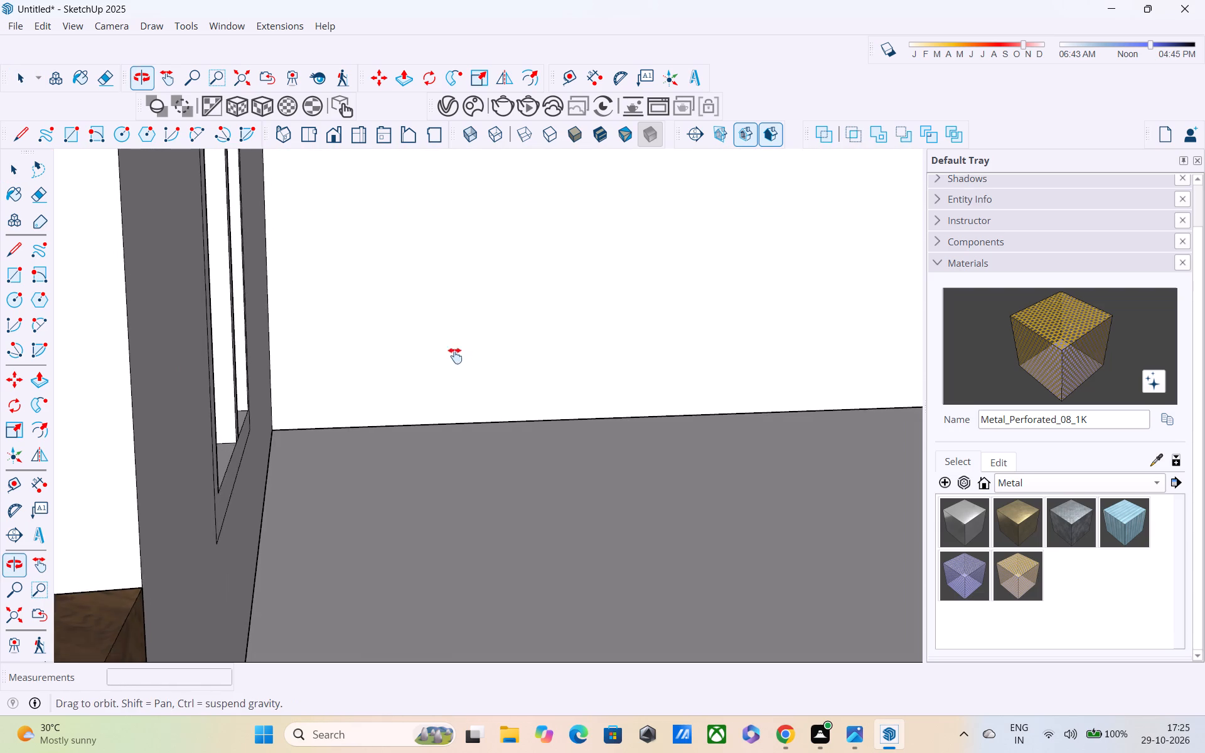
middle_drag(455, 356, 427, 325)
scroll(427, 325, up, 1)
scroll(427, 325, down, 5)
middle_drag(474, 355, 726, 506)
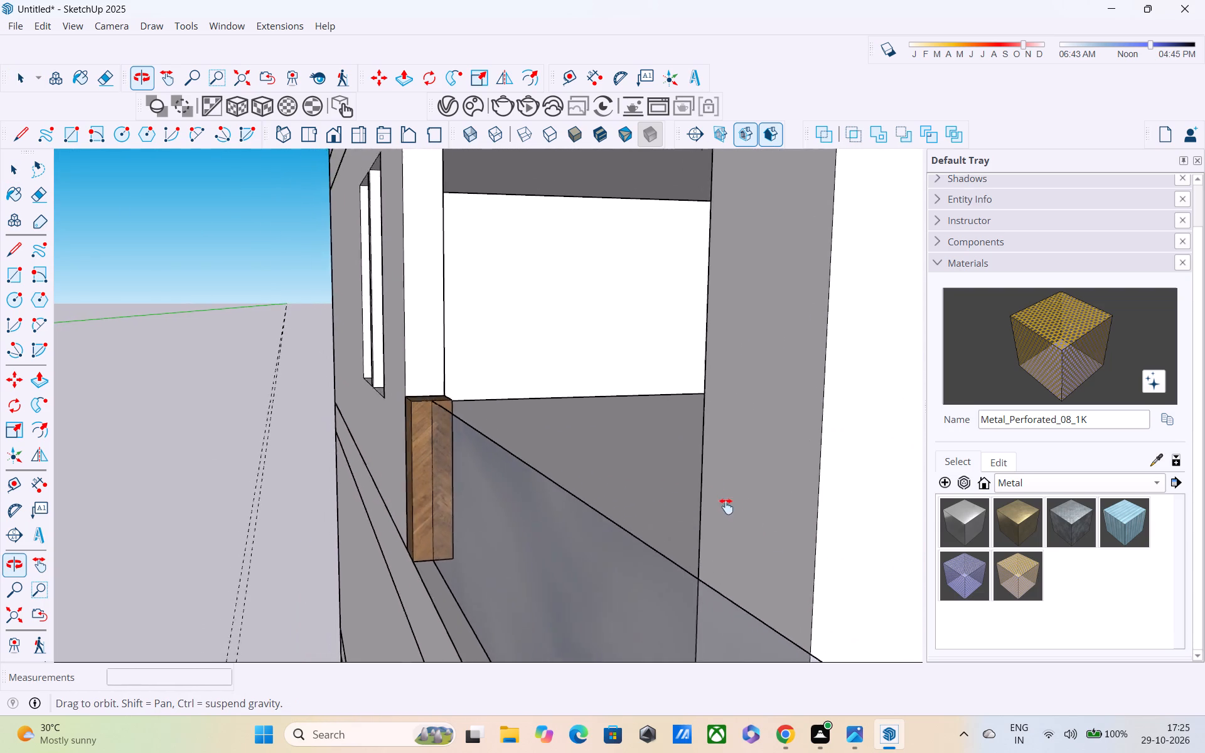
middle_drag(726, 506, 314, 575)
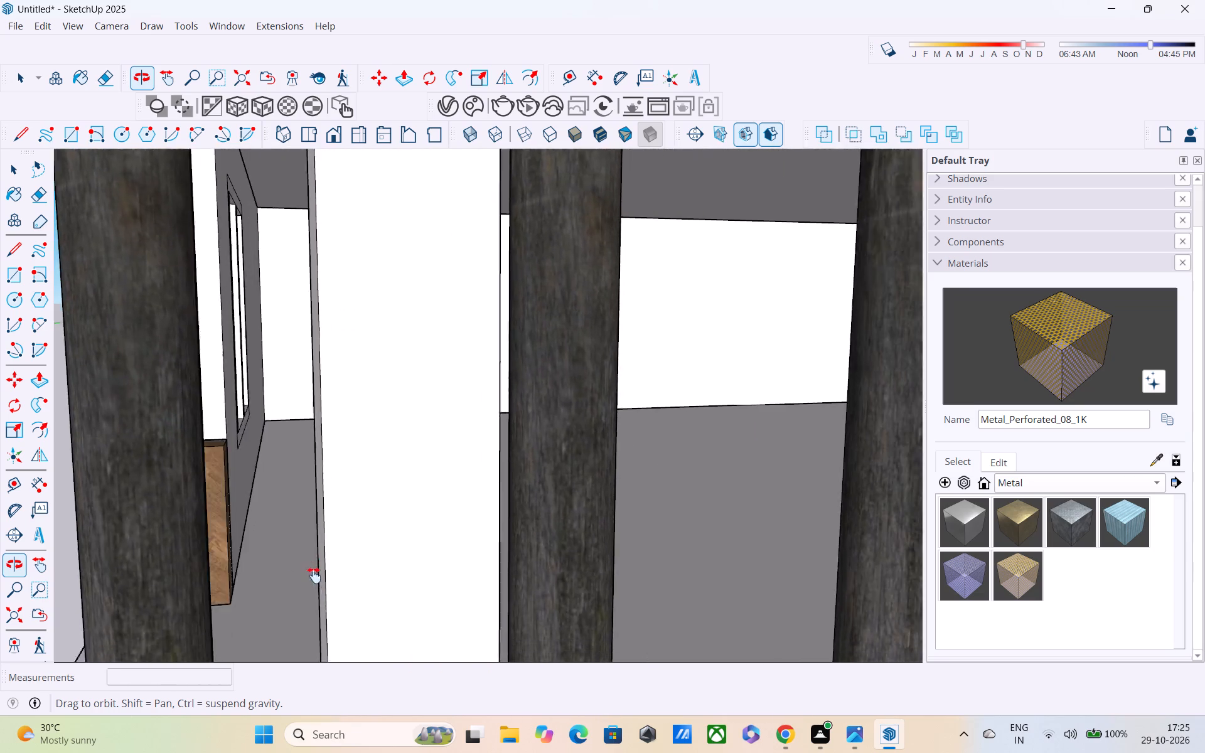
middle_drag(314, 575, 540, 648)
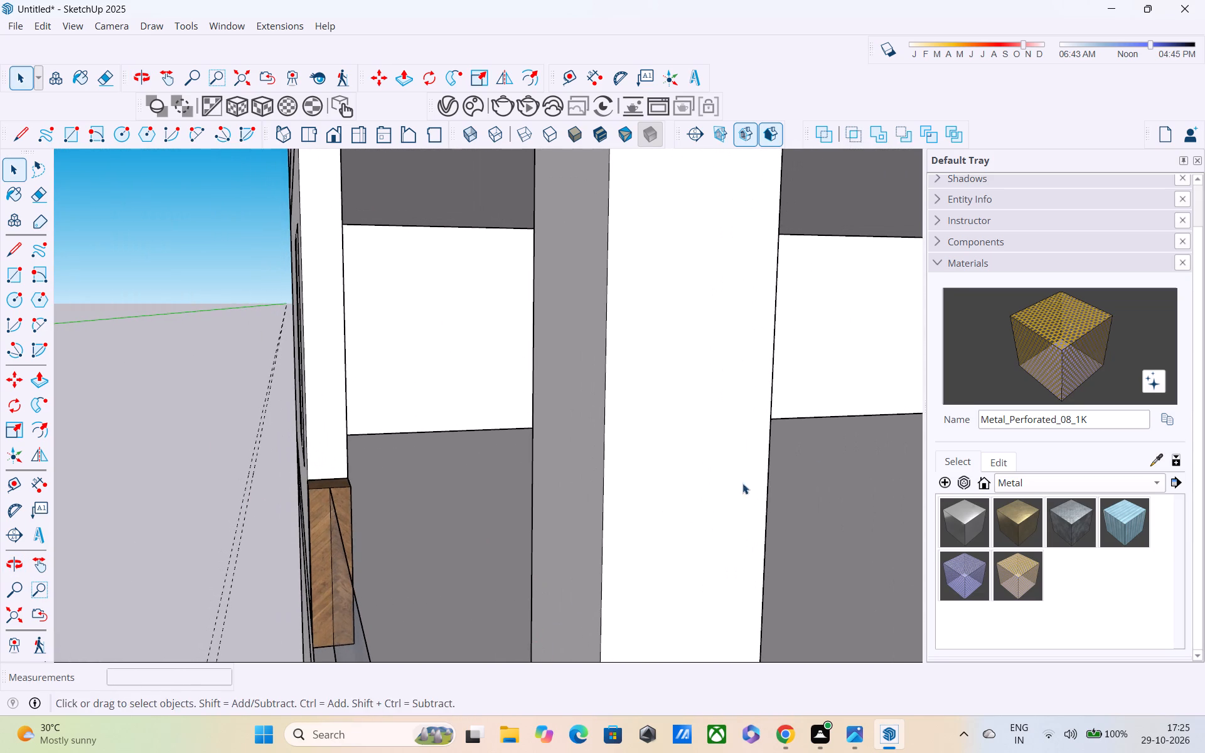
Examine the upper-floor room's walls, corners and floor from inside and outside, including the partition edge with the narrow strip.
middle_drag(815, 449, 879, 469)
scroll(879, 469, up, 2)
scroll(732, 435, up, 3)
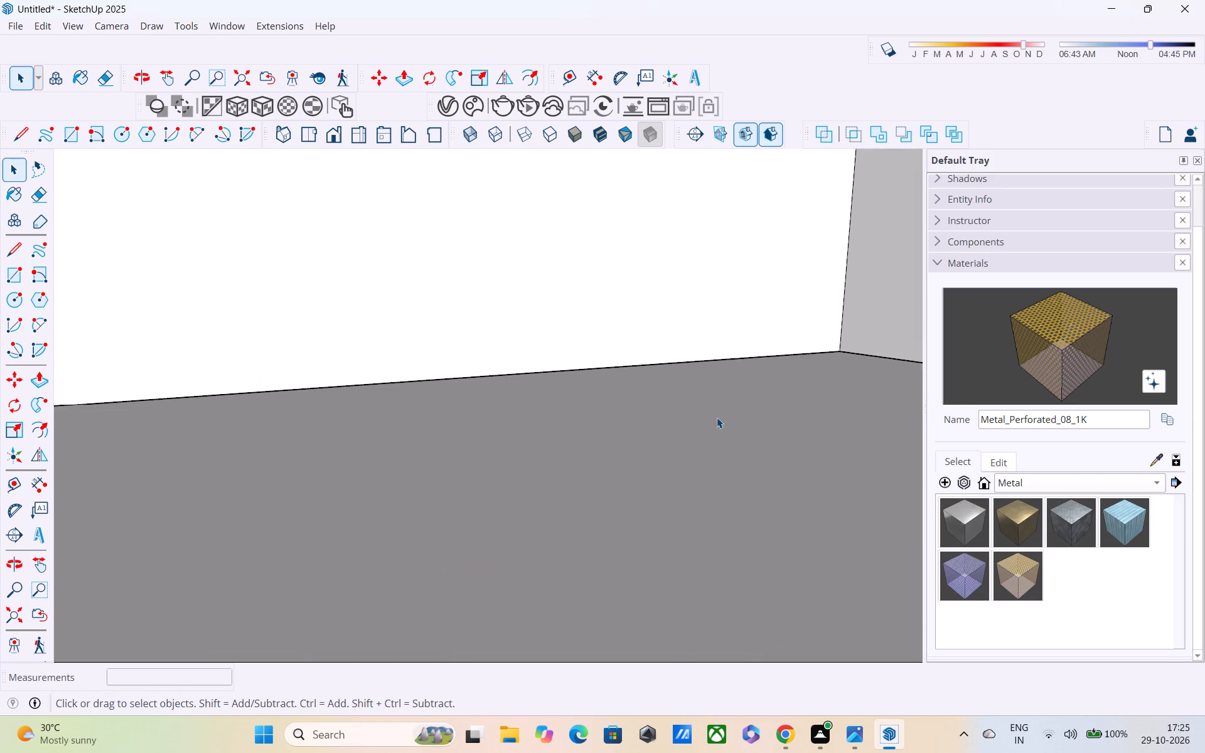
scroll(717, 417, up, 6)
middle_drag(708, 398, 692, 624)
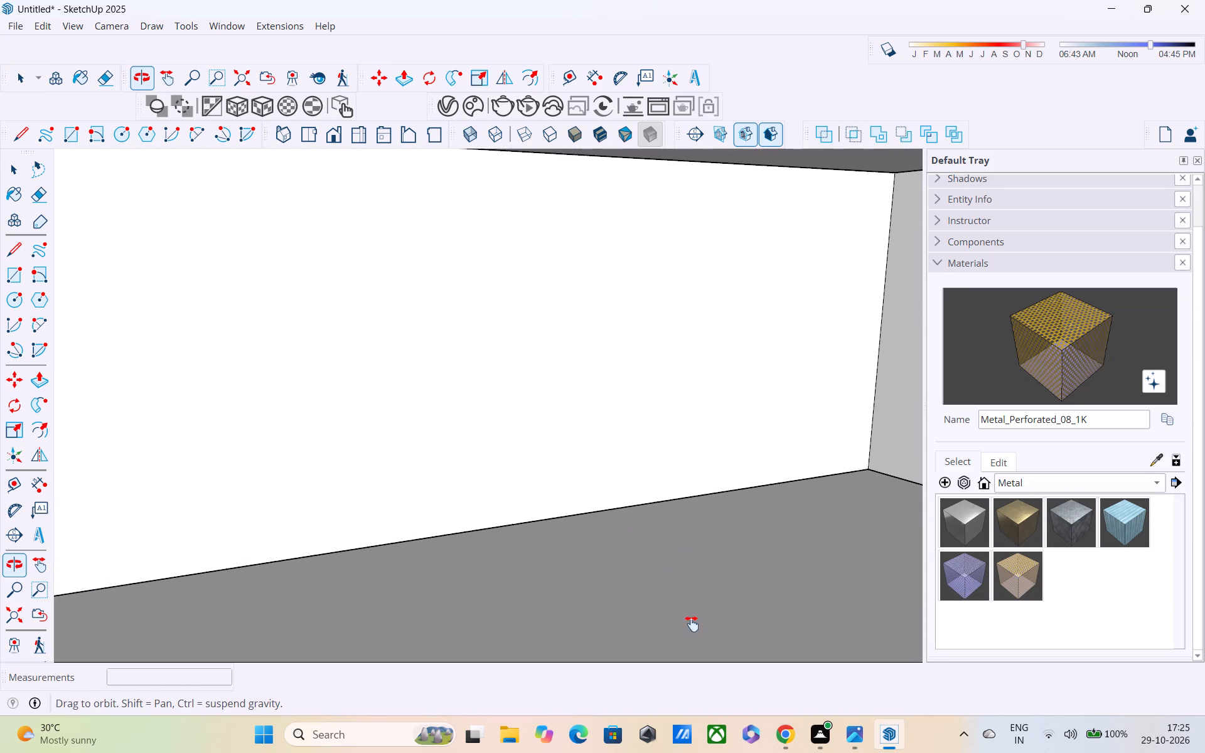
middle_drag(692, 624, 622, 577)
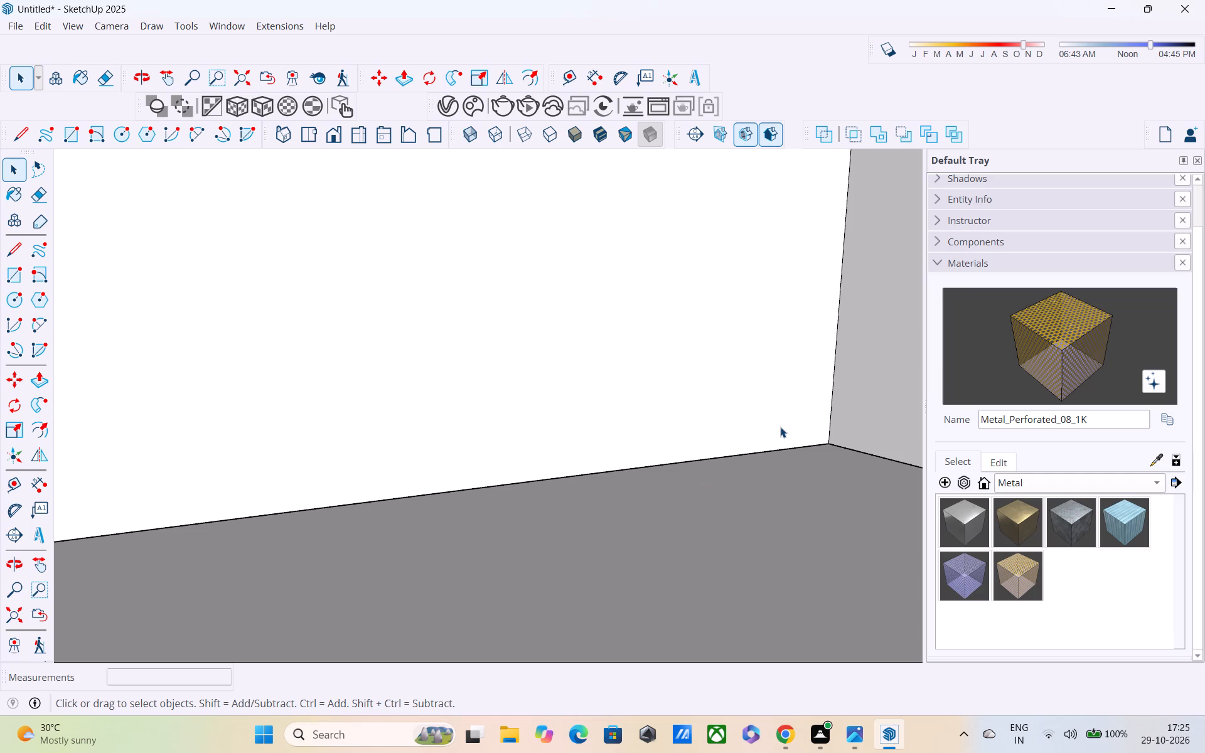
scroll(780, 420, down, 2)
middle_drag(781, 416, 781, 415)
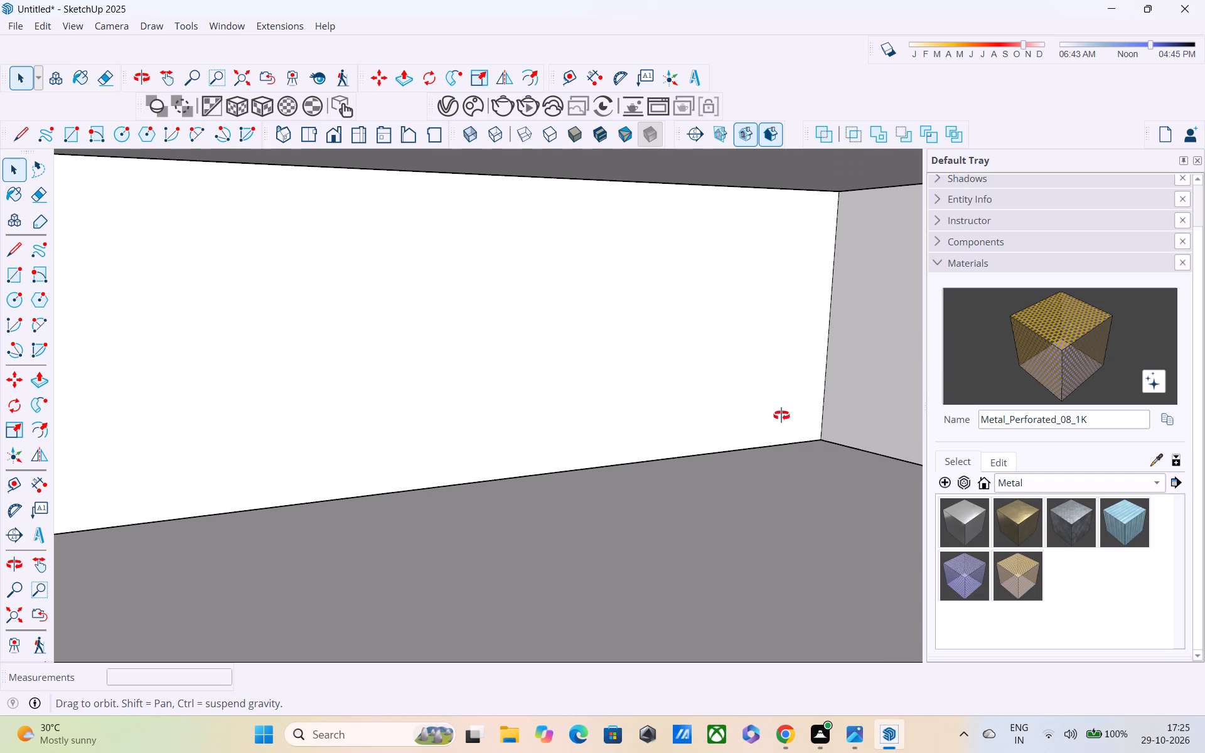
middle_drag(781, 415, 763, 395)
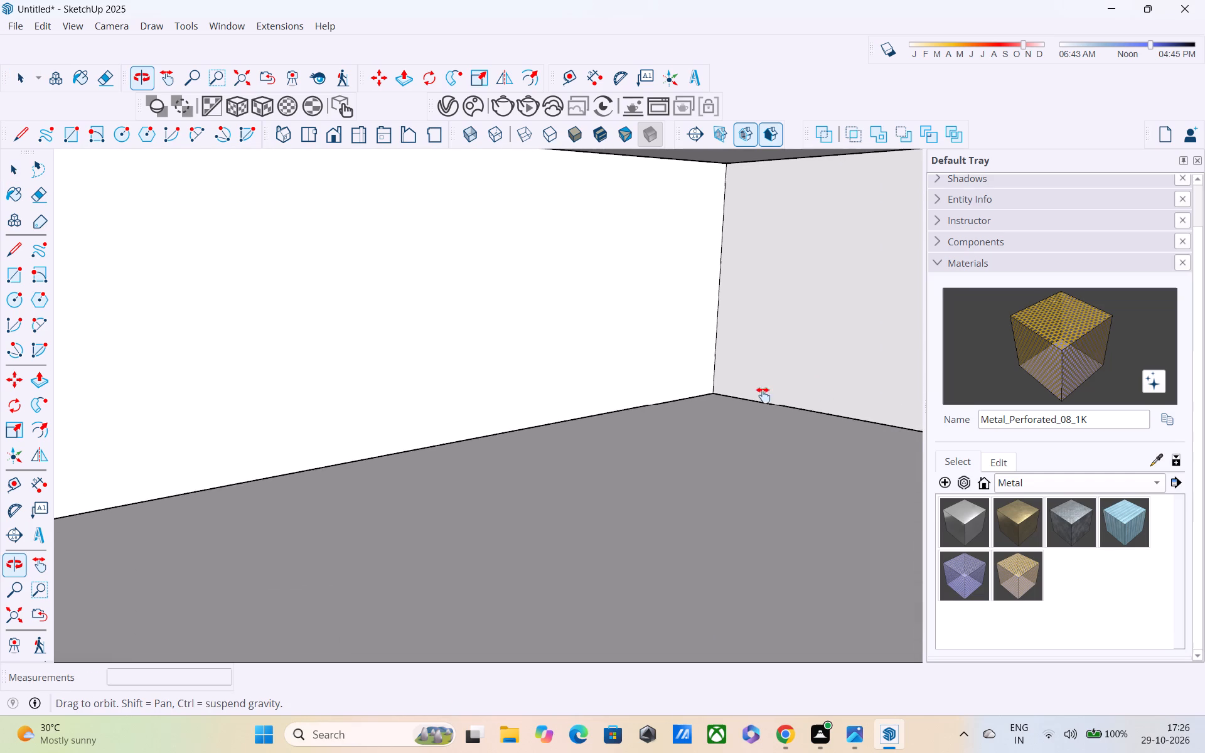
middle_drag(763, 395, 759, 397)
scroll(759, 397, up, 1)
scroll(759, 397, down, 4)
middle_drag(759, 420, 730, 398)
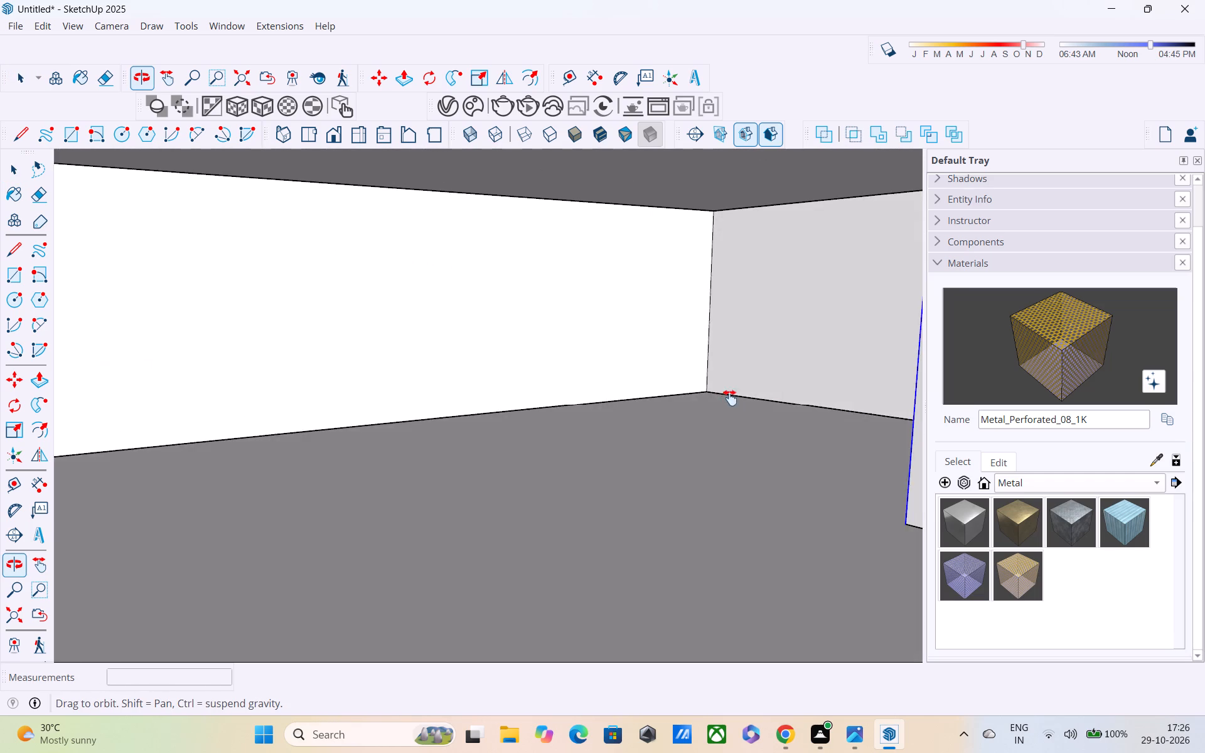
middle_drag(730, 398, 803, 427)
middle_drag(747, 430, 822, 443)
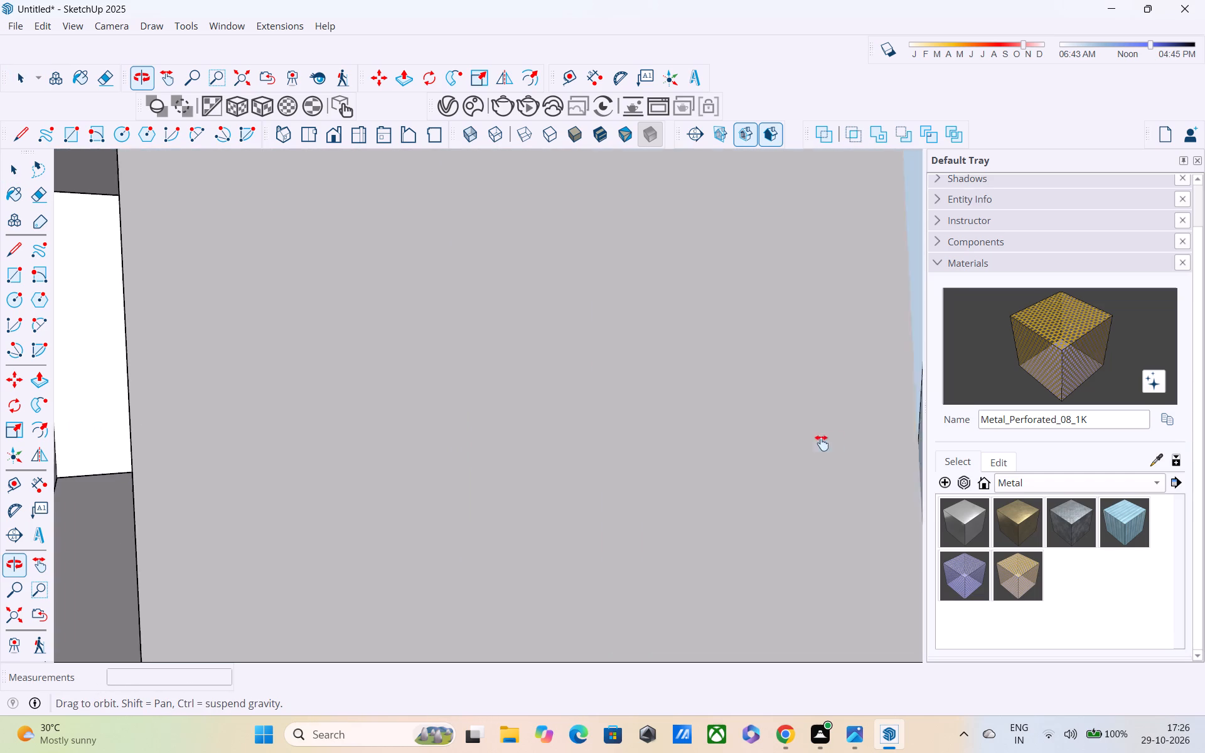
middle_drag(822, 443, 859, 449)
scroll(745, 441, up, 1)
scroll(724, 429, down, 5)
scroll(90, 410, down, 3)
middle_drag(507, 414, 503, 413)
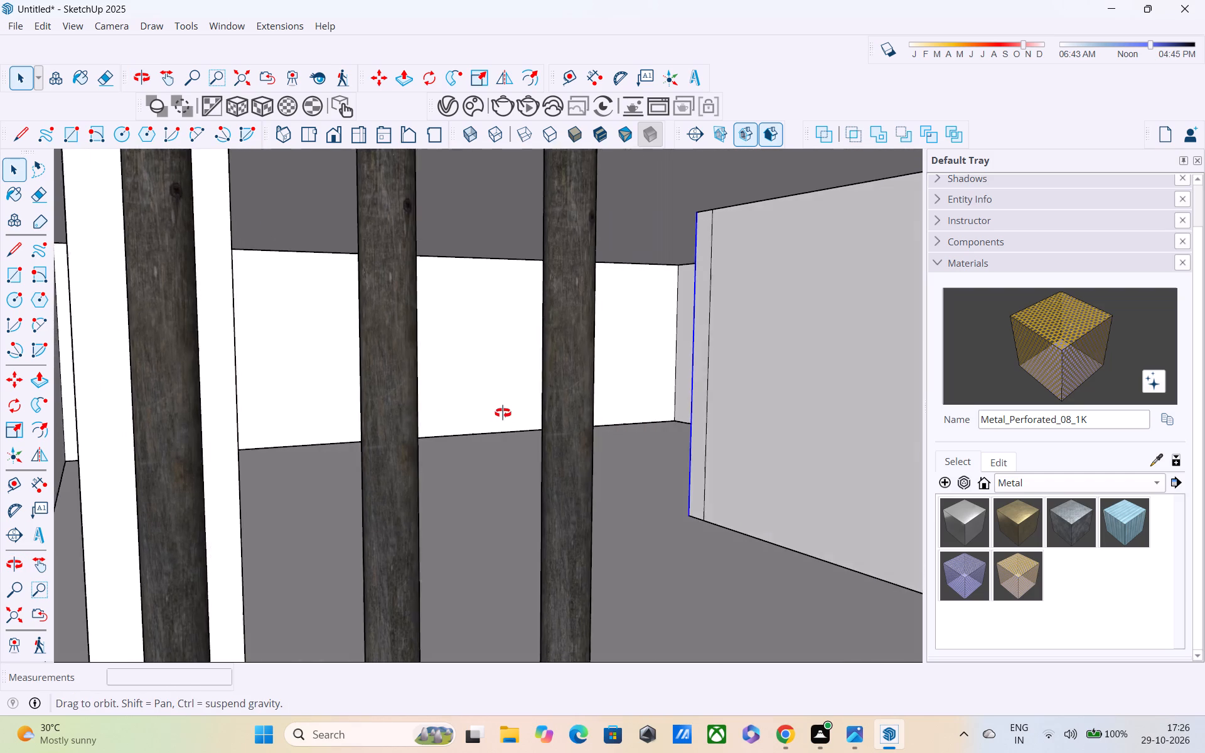
middle_drag(503, 413, 540, 481)
Open the wall group and draw a 10' vertical line on the interior wall between the perforated window and the room's corner.
middle_drag(229, 477, 205, 453)
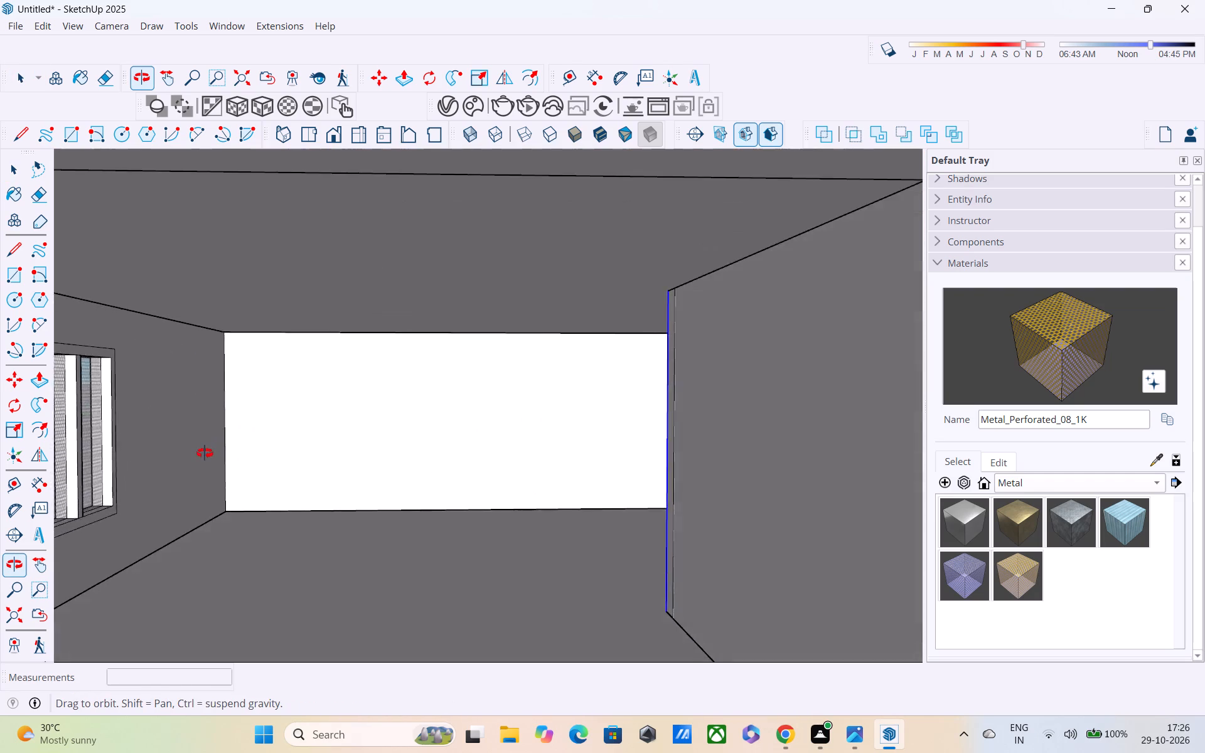
middle_drag(205, 453, 217, 465)
scroll(196, 438, up, 5)
shift+middle_drag(184, 409, 191, 380)
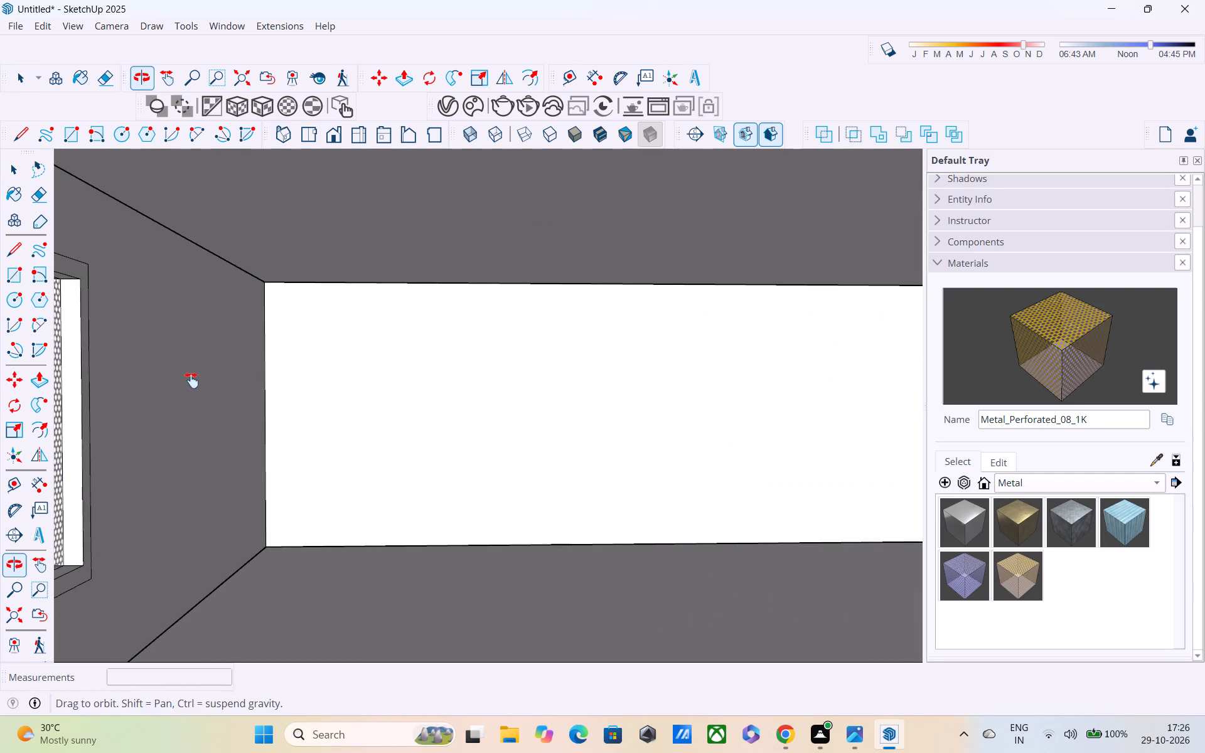
shift+middle_drag(191, 380, 196, 380)
key(l)
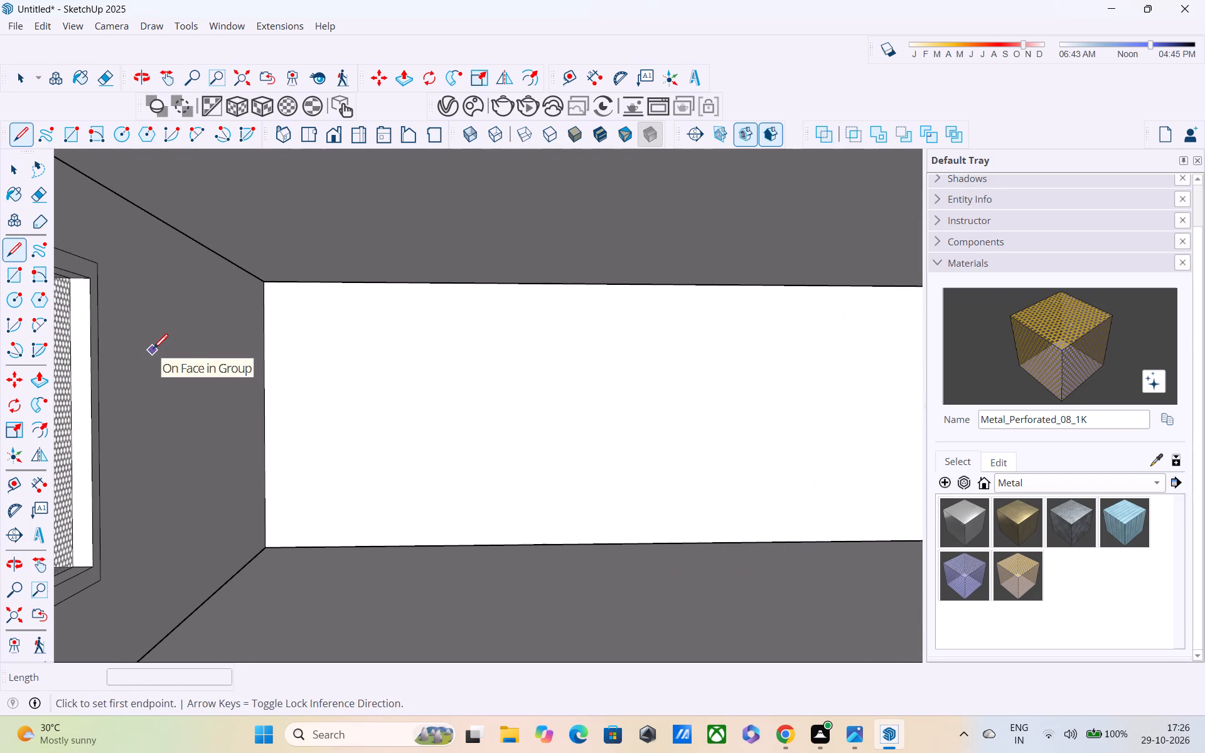
key(space)
double_click(149, 261)
click(150, 265)
double_click(151, 308)
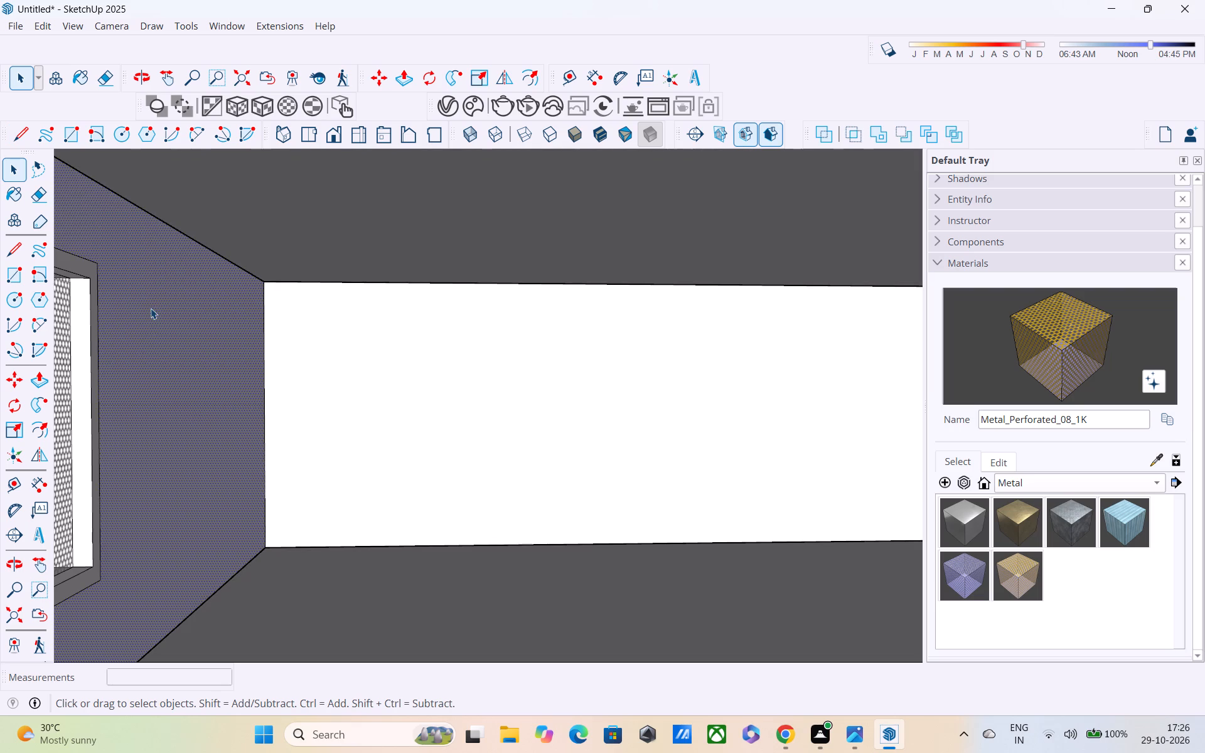
click(383, 547)
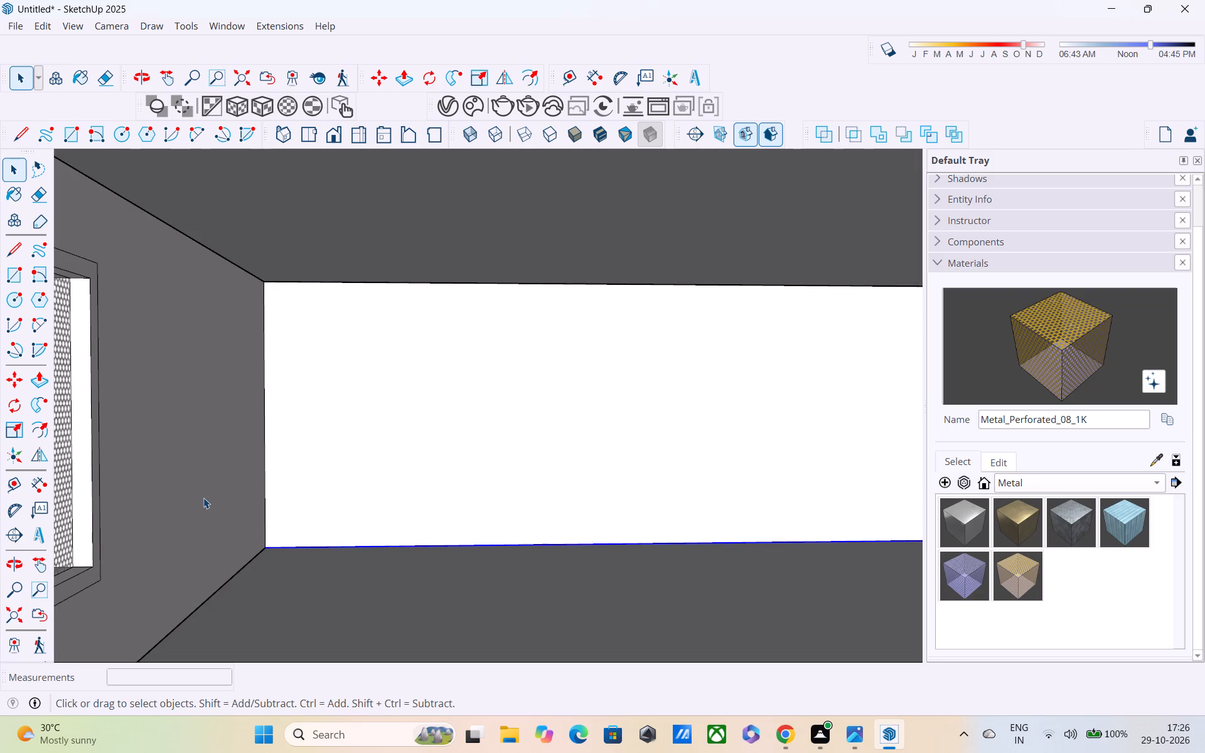
click(203, 498)
key(l)
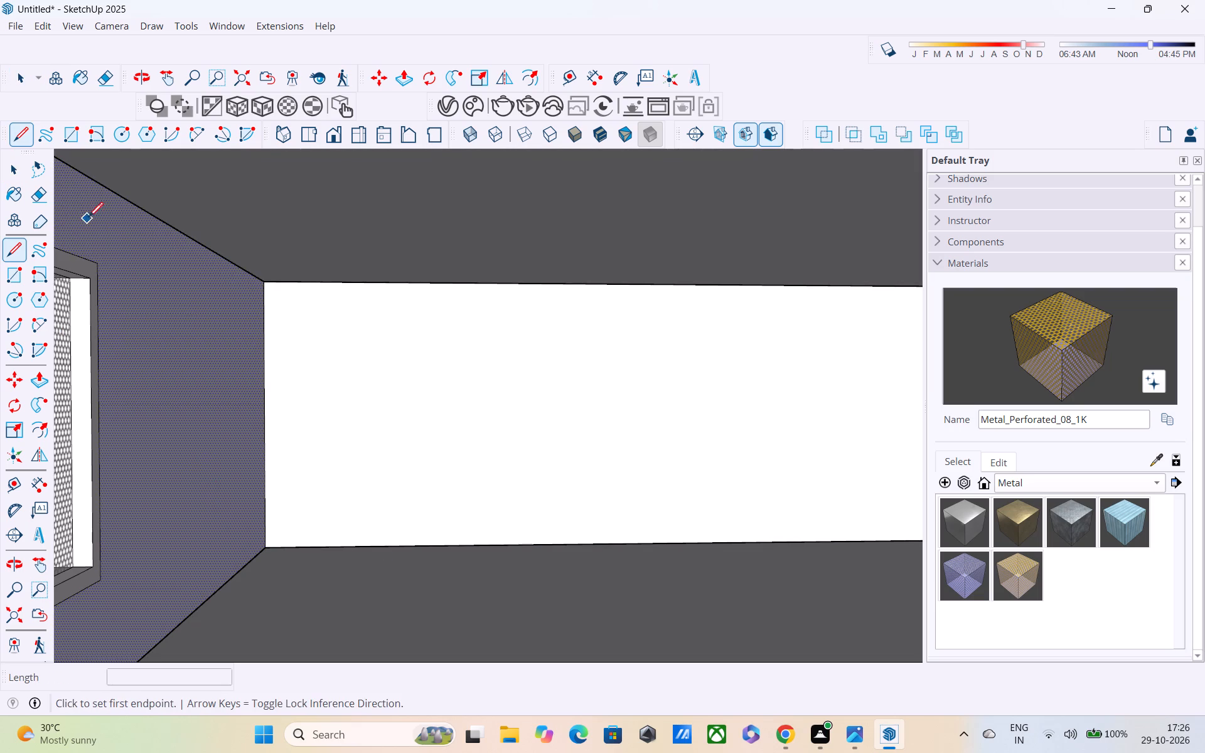
click(131, 205)
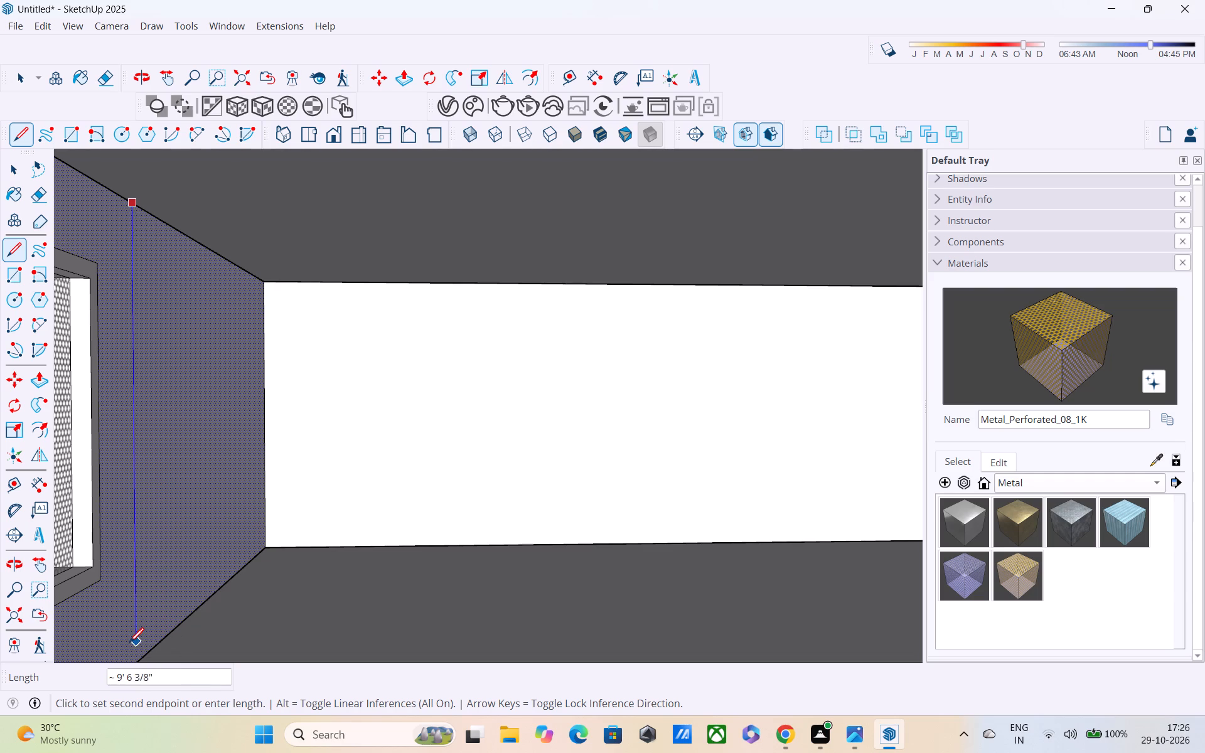
shift+middle_drag(129, 644, 135, 540)
click(134, 559)
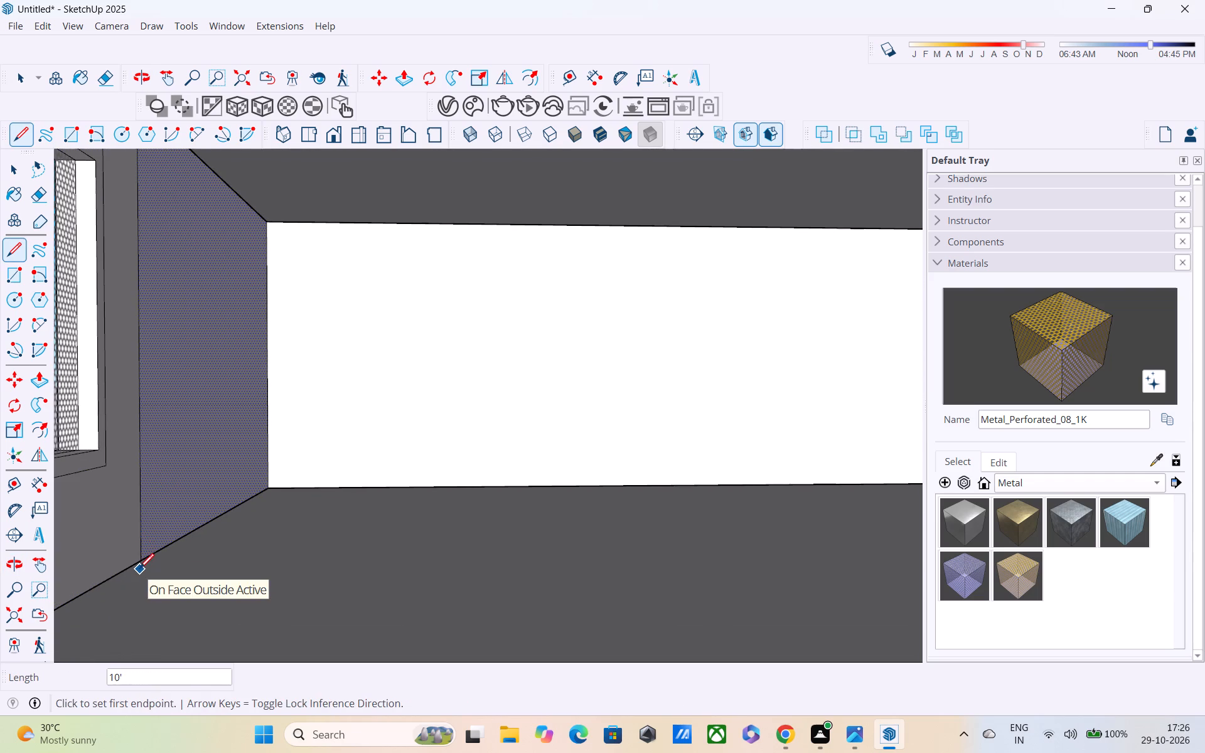
Draw a second full-height vertical line about 10 1/2" from the first, toward the corner, outlining a narrow strip on the interior wall.
click(139, 570)
middle_drag(158, 572, 154, 575)
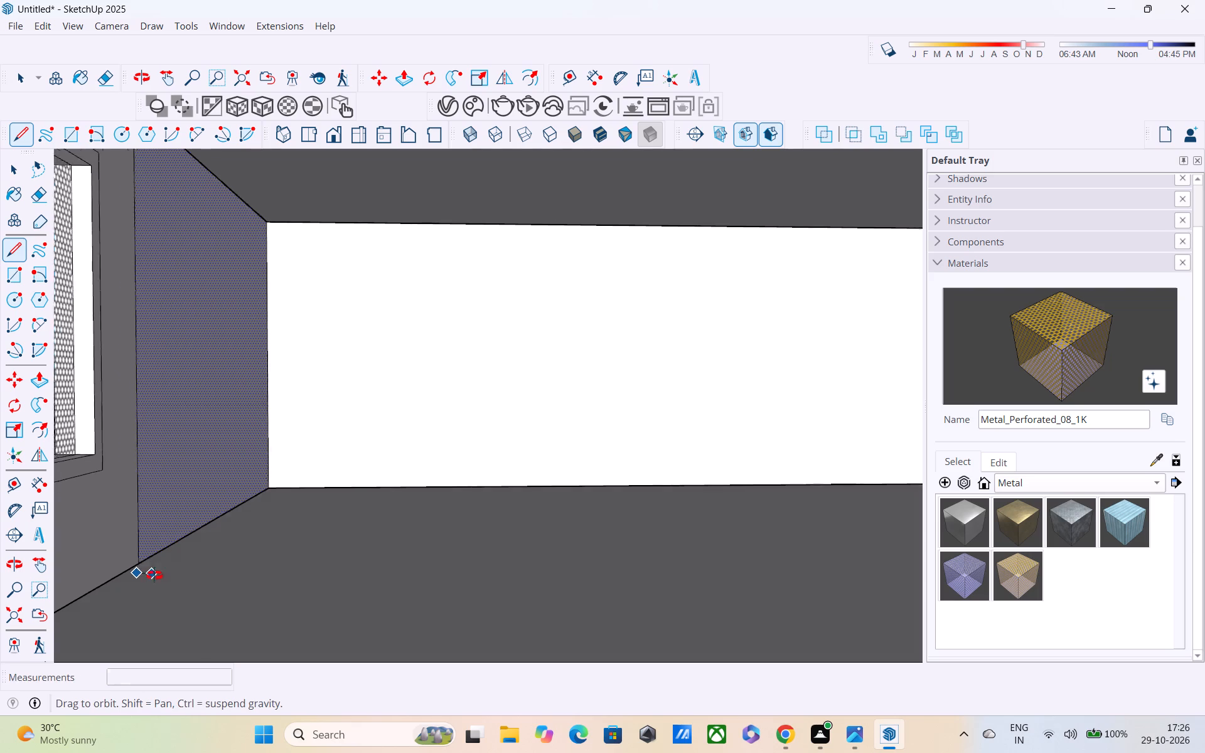
middle_drag(154, 575, 125, 616)
scroll(131, 601, up, 3)
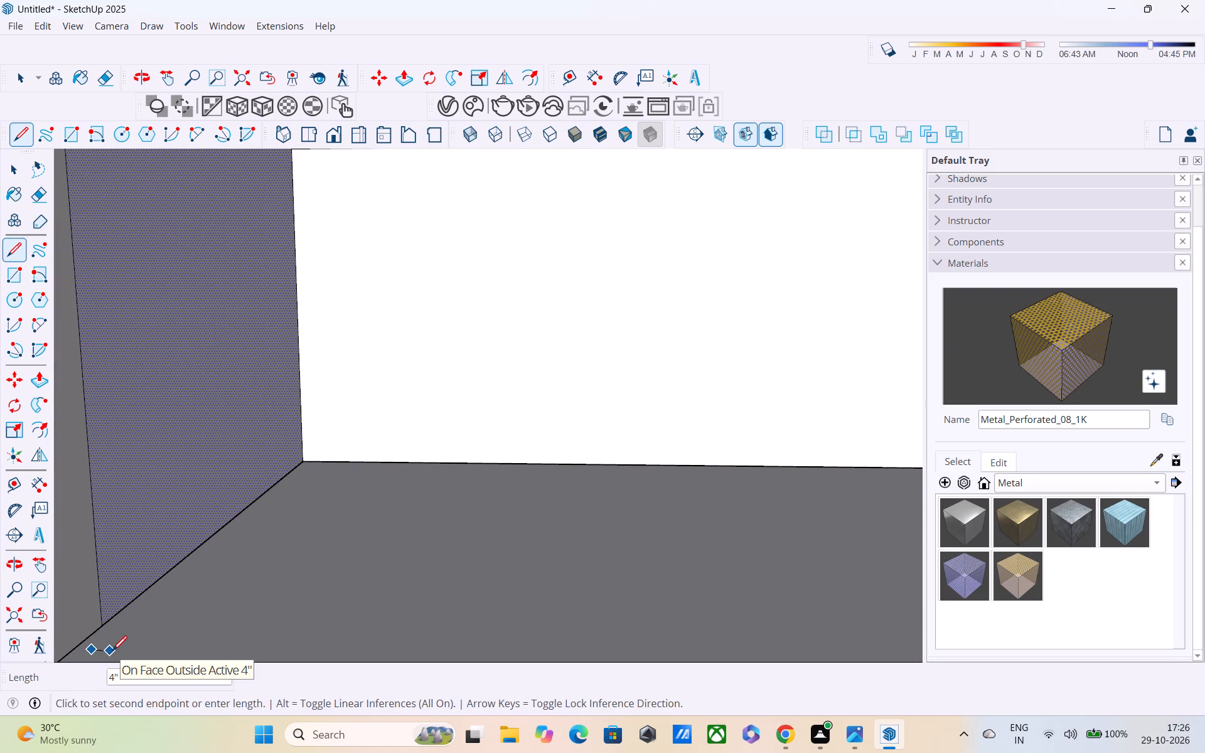
key(Escape)
click(100, 624)
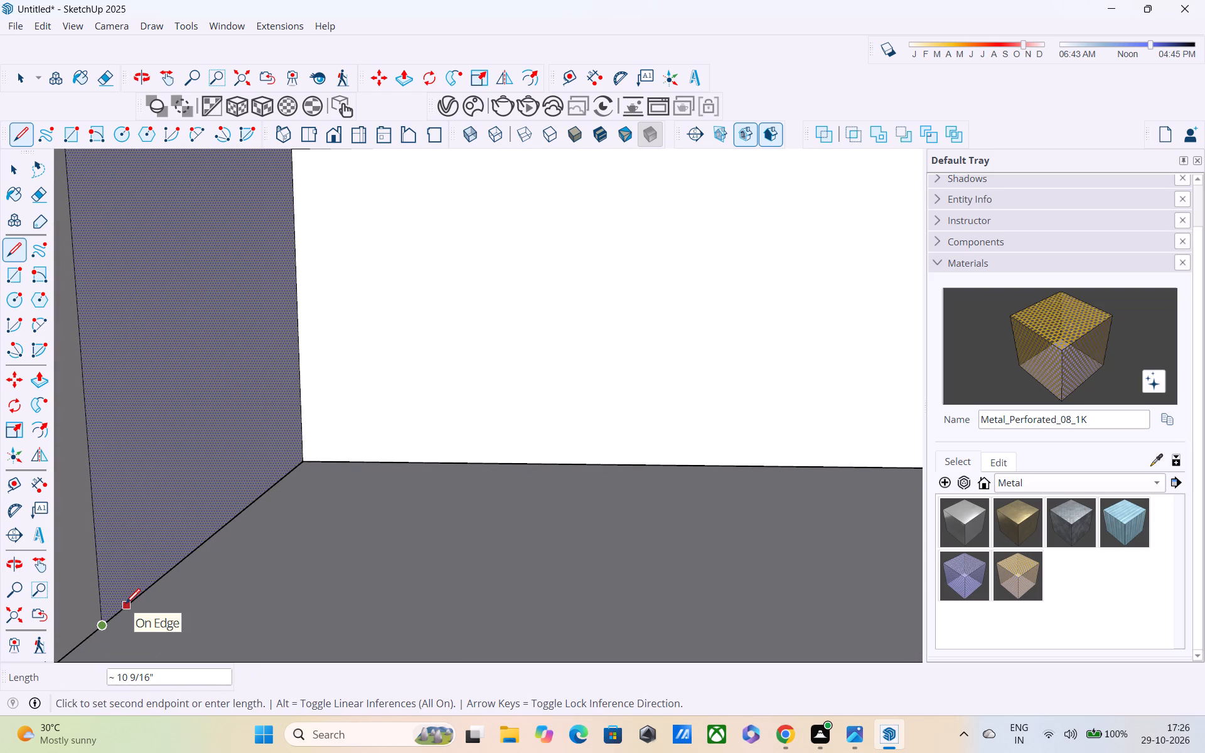
click(125, 605)
shift+middle_drag(125, 520, 125, 525)
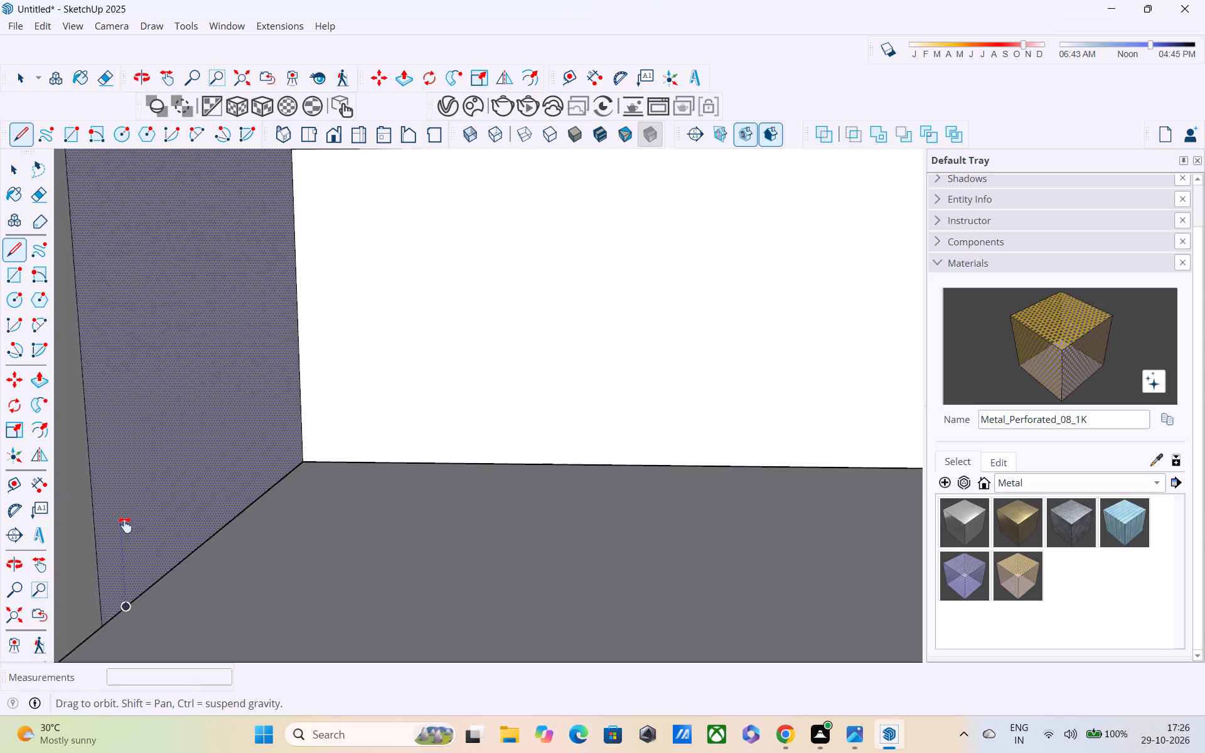
shift+middle_drag(125, 525, 185, 686)
scroll(186, 663, up, 1)
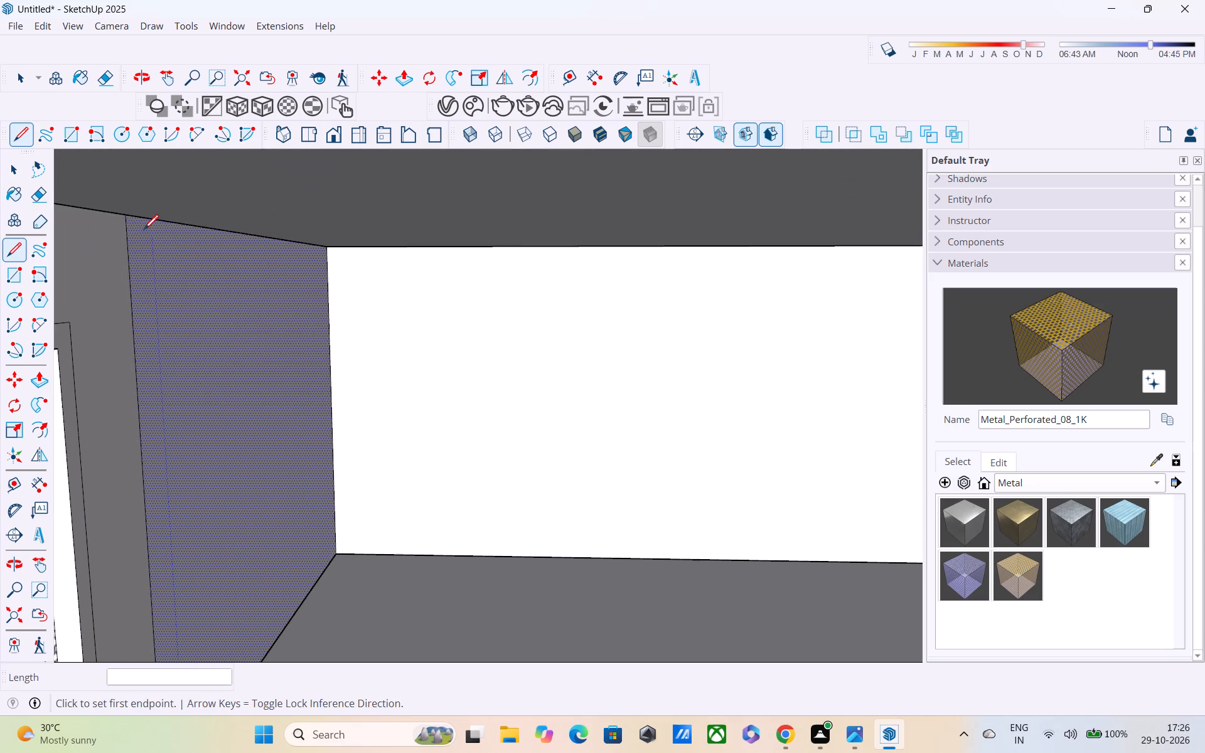
click(141, 222)
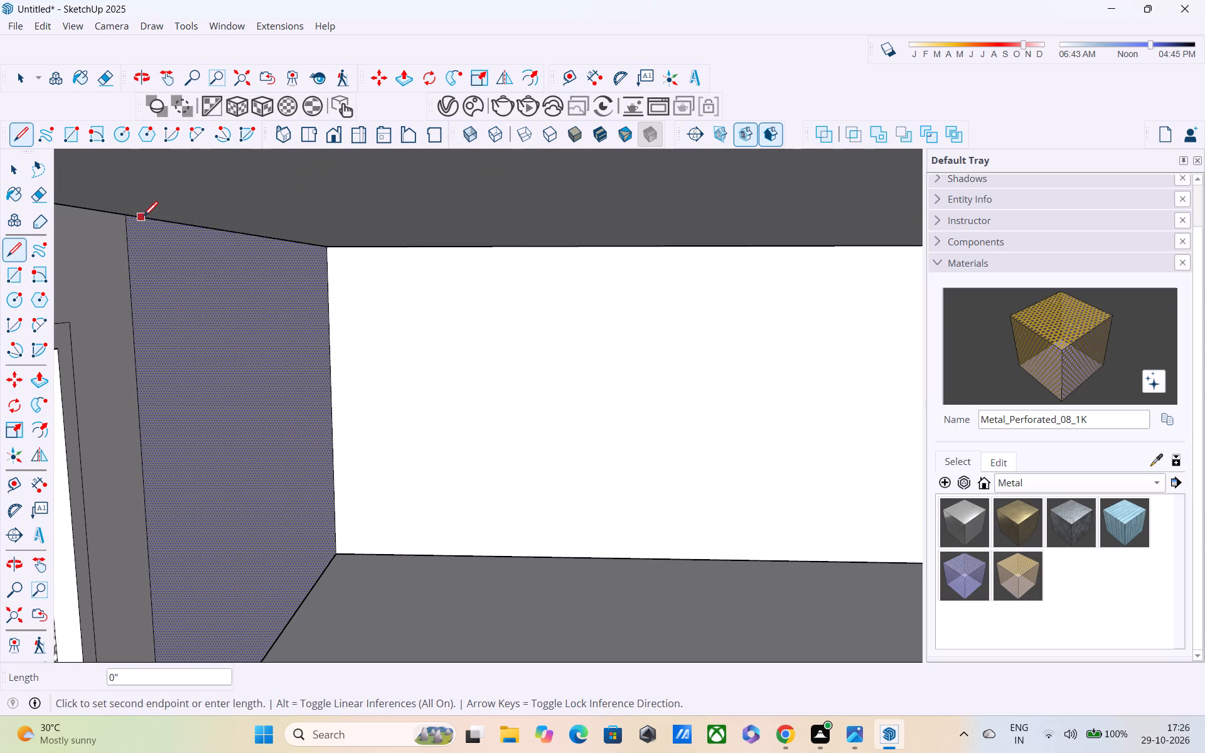
click(144, 218)
shift+middle_drag(155, 307, 125, 190)
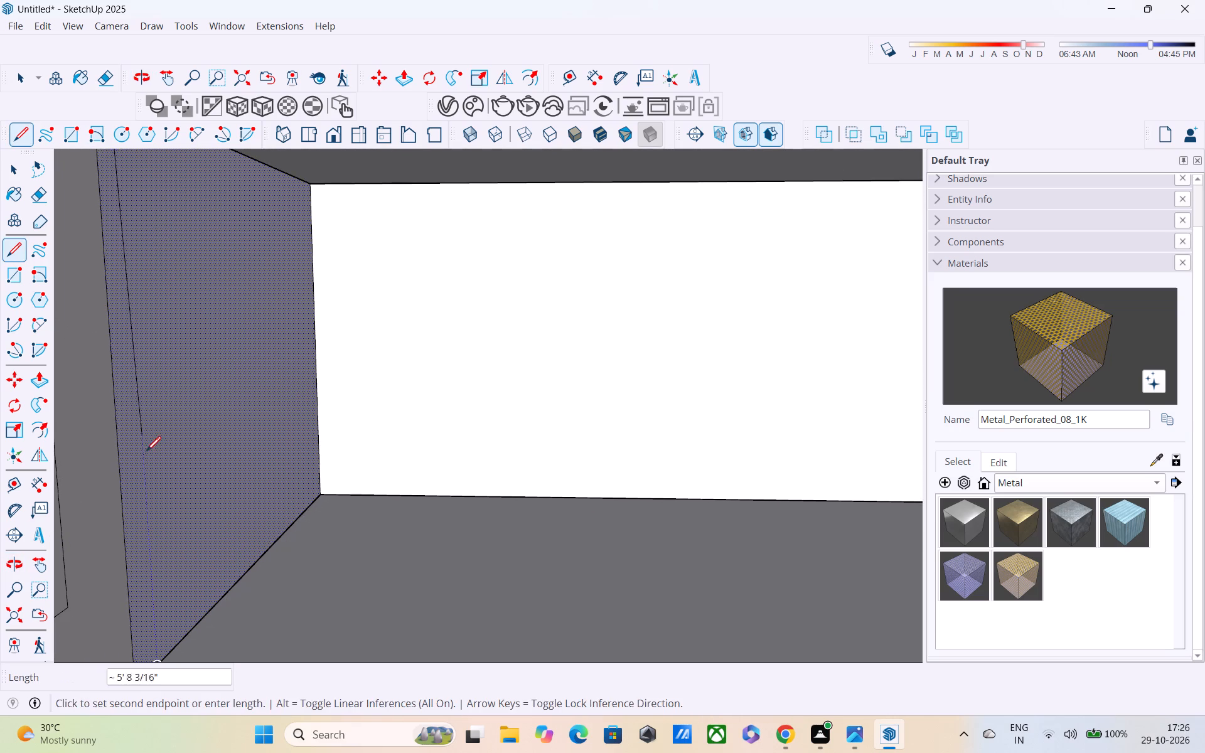
shift+middle_drag(147, 463, 104, 324)
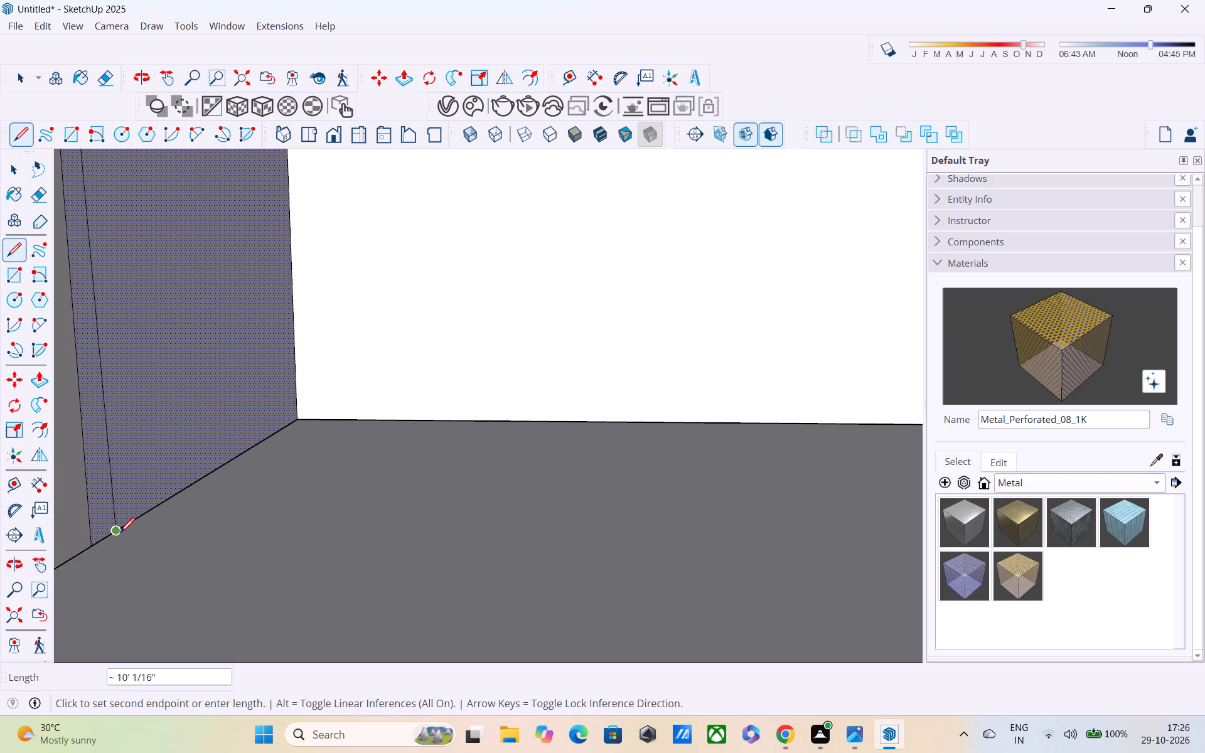
click(120, 534)
Push/pull the narrow strip on the interior wall 35' across the upper-floor room, forming a full-height partition.
shift+middle_drag(121, 469, 202, 715)
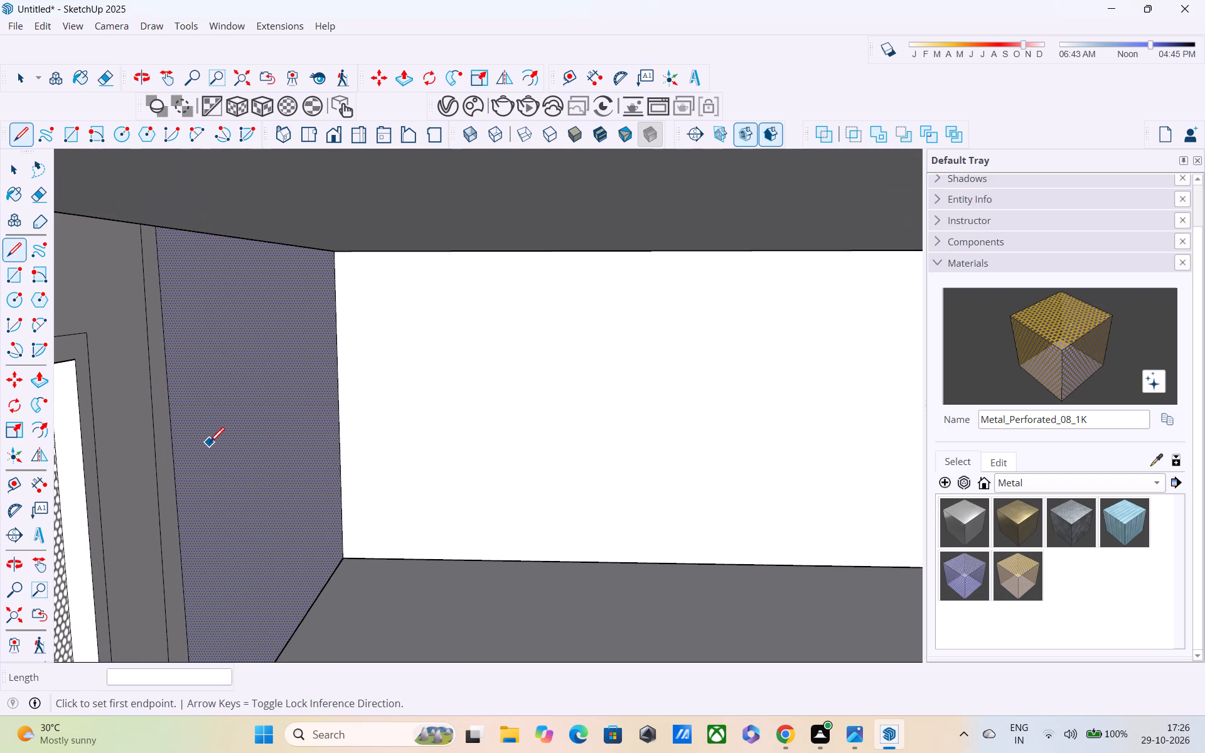
key(p)
click(161, 376)
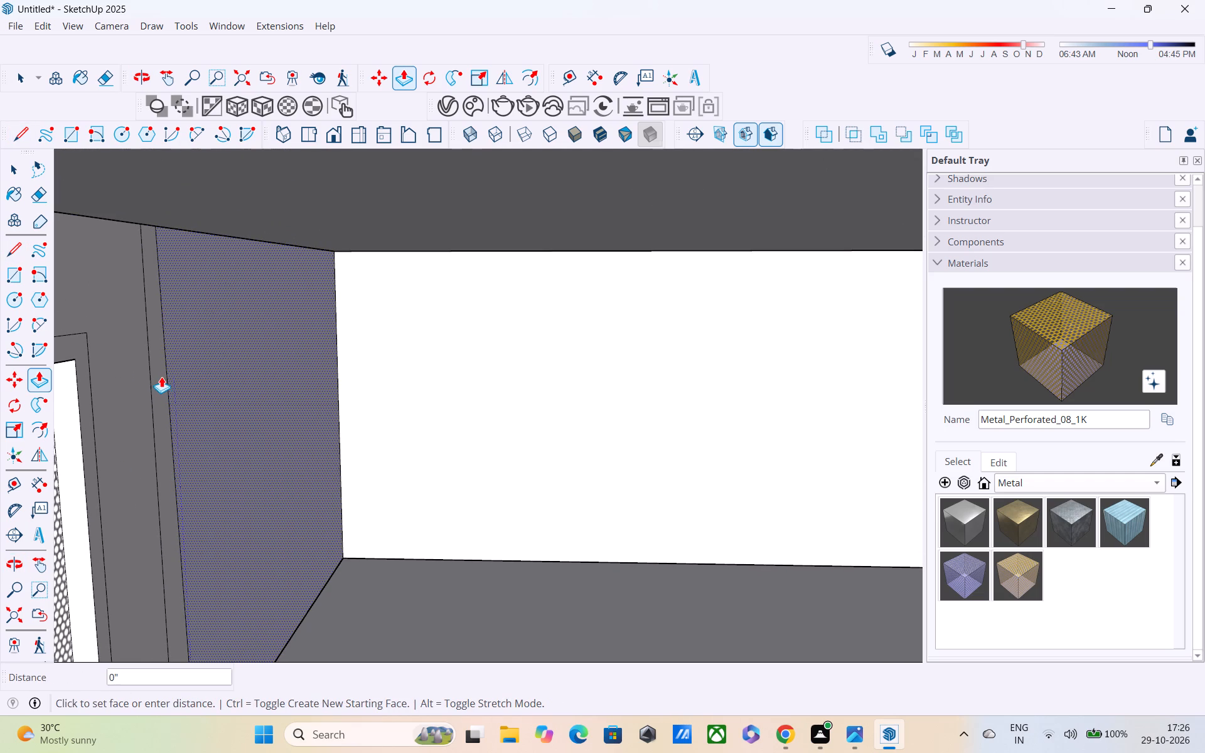
key(Escape)
key(space)
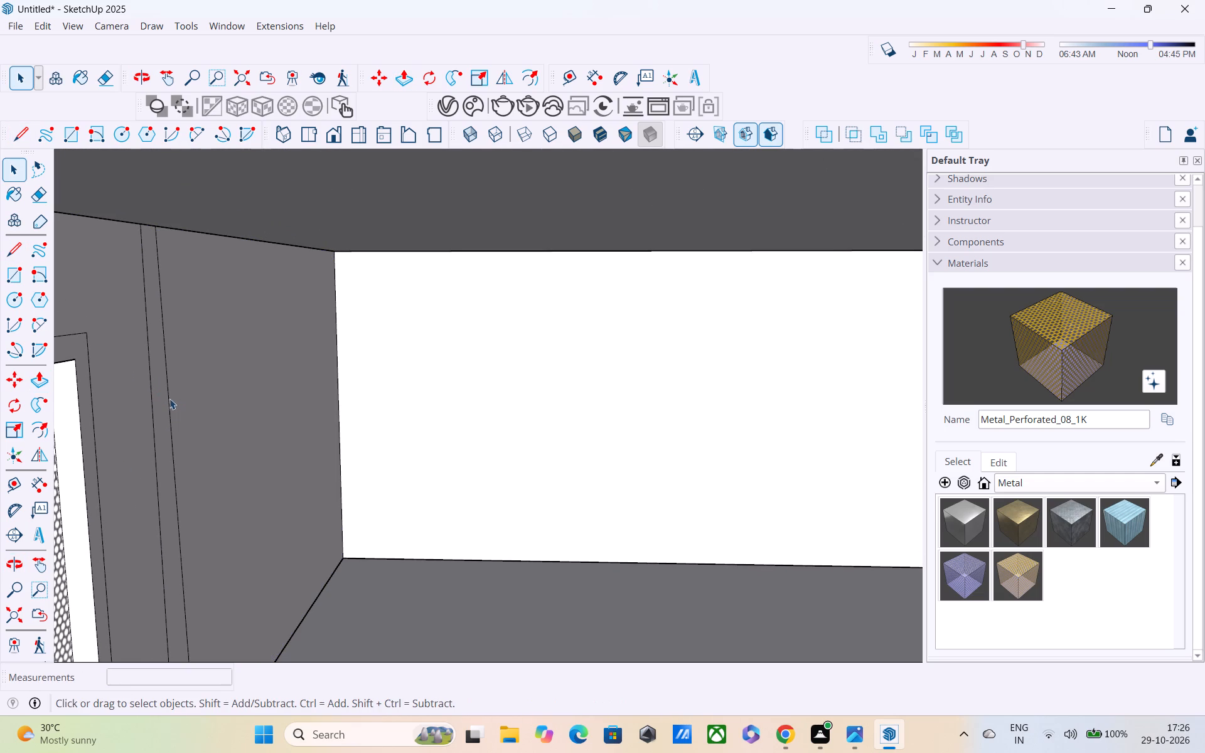
click(164, 412)
key(p)
click(163, 405)
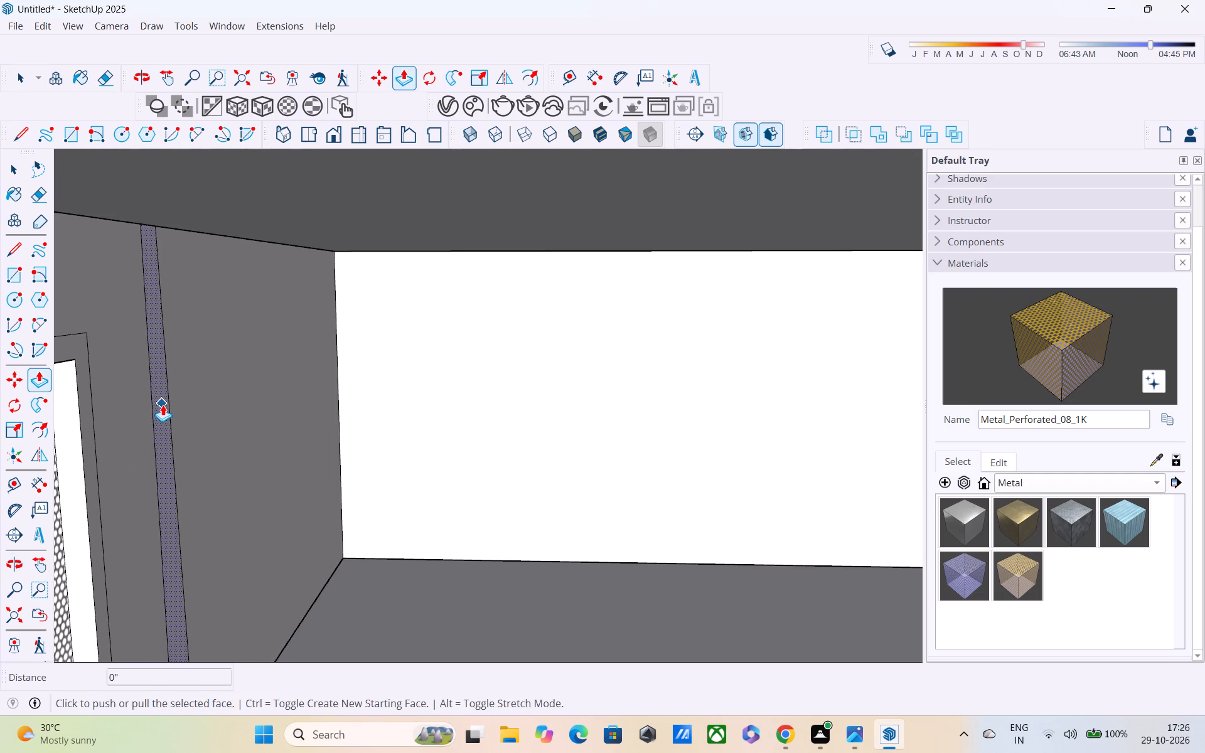
scroll(312, 430, down, 6)
scroll(318, 425, up, 1)
shift+middle_drag(318, 422, 321, 354)
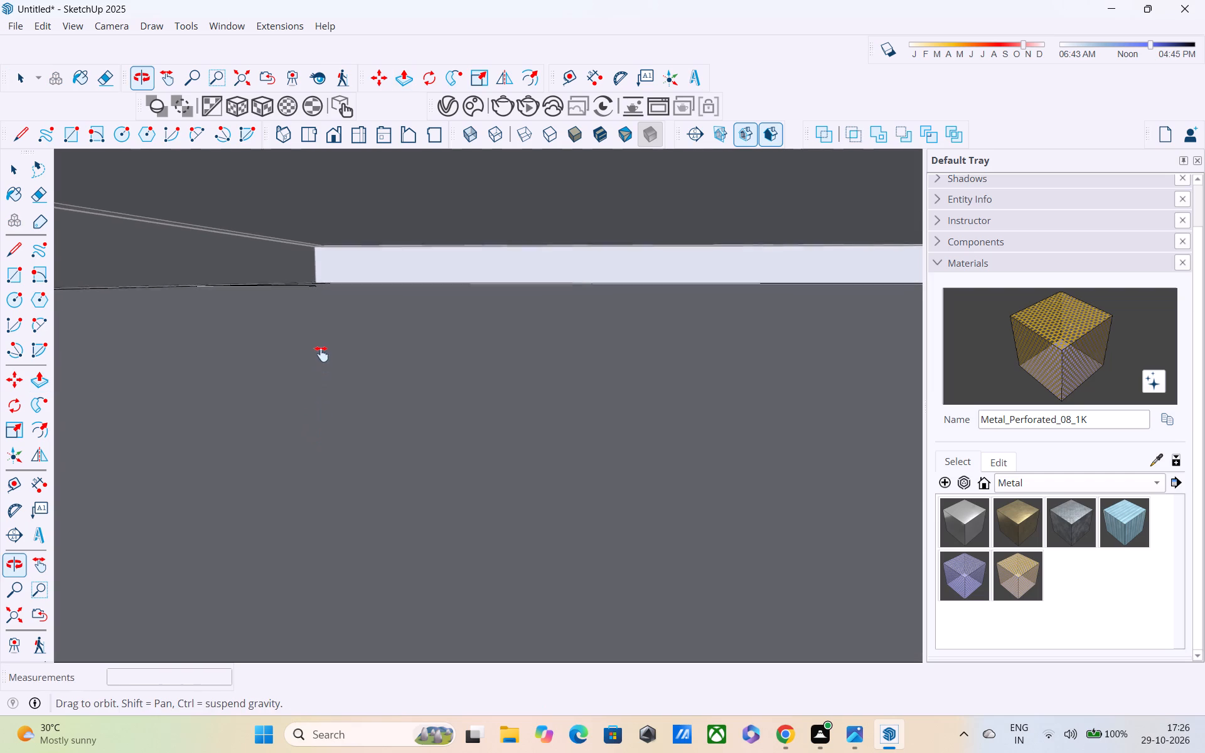
shift+middle_drag(321, 354, 331, 298)
middle_drag(328, 365, 346, 216)
shift+middle_drag(355, 398, 382, 343)
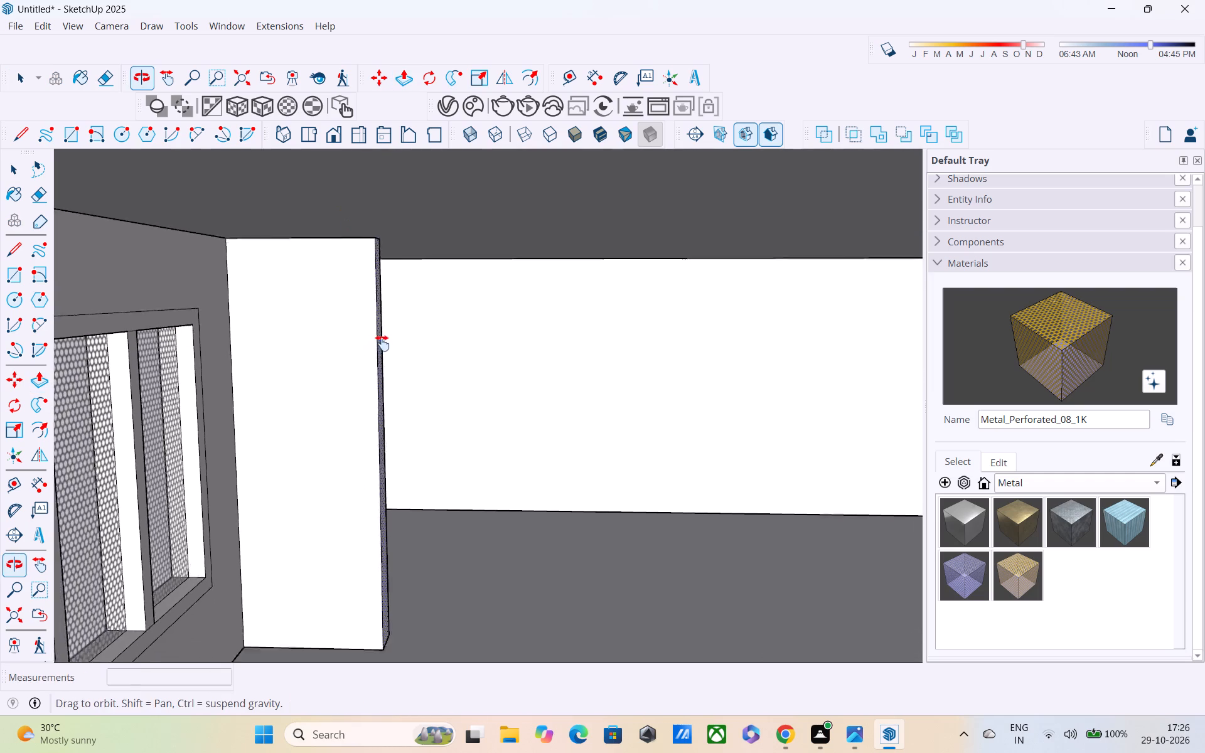
shift+middle_drag(382, 343, 388, 199)
shift+middle_drag(567, 427, 18, 421)
middle_drag(21, 422, 139, 424)
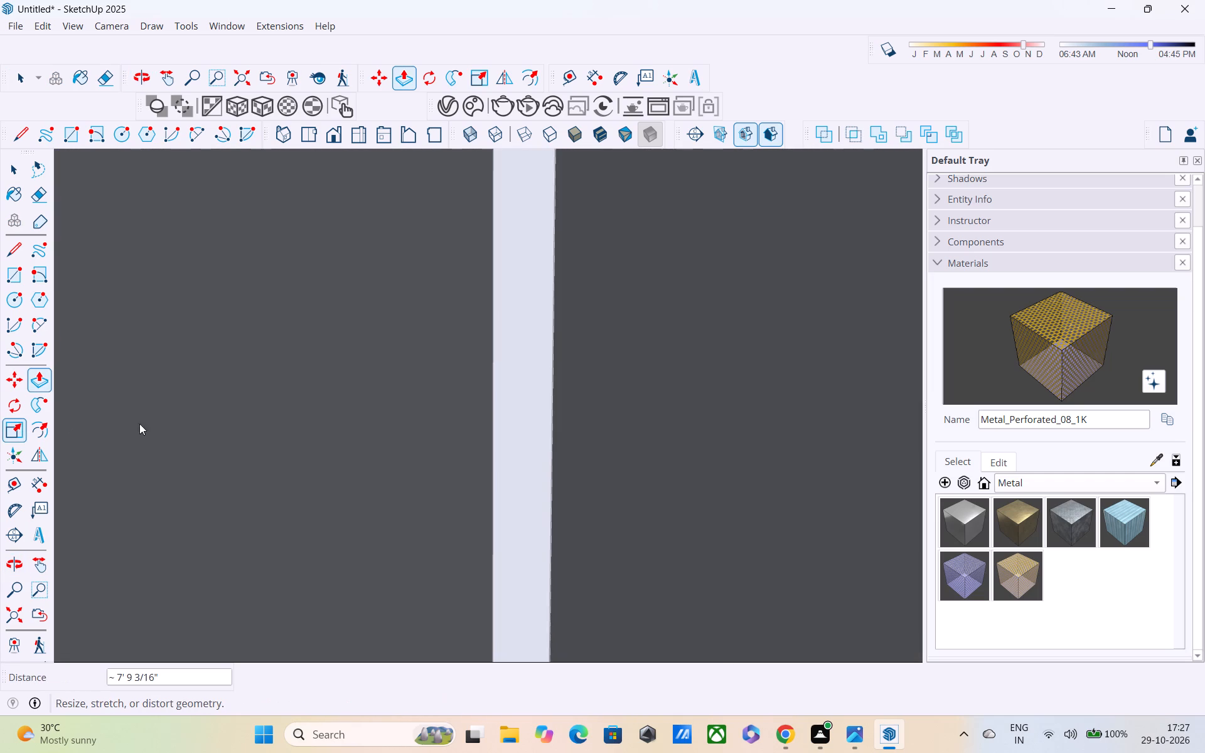
middle_drag(139, 424, 274, 425)
shift+middle_drag(153, 421, 294, 415)
shift+middle_drag(245, 468, 473, 412)
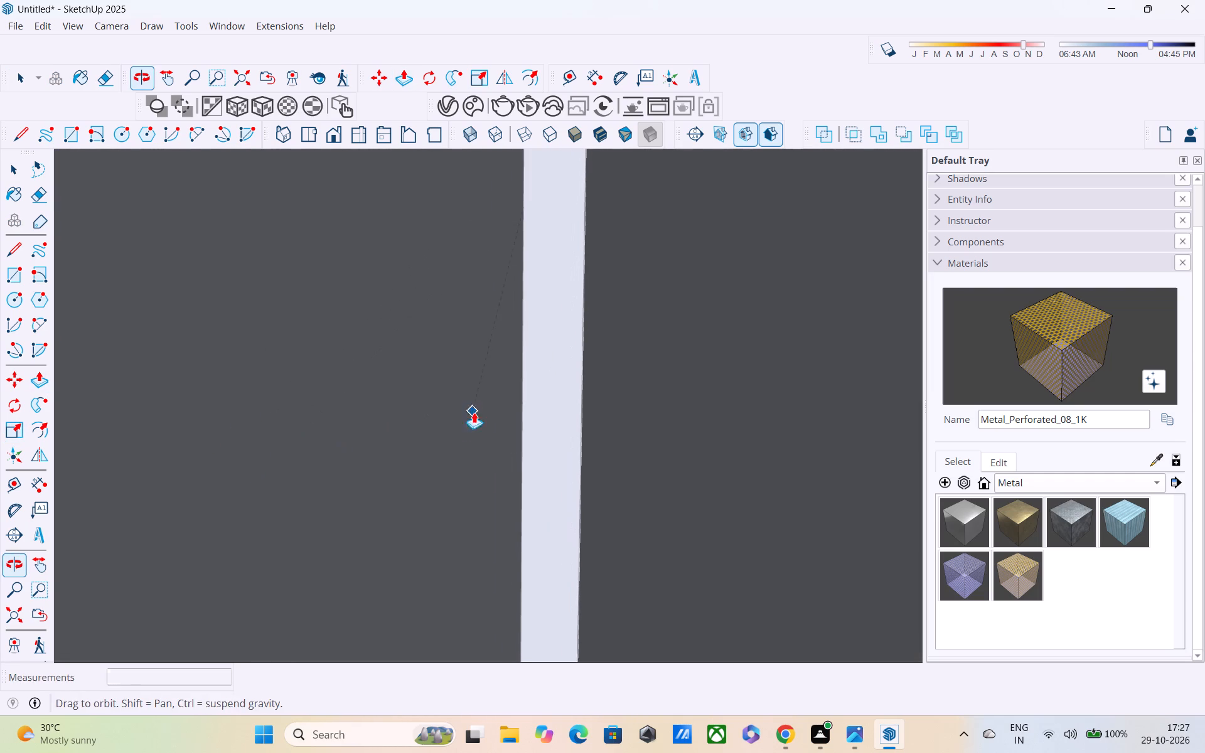
click(14, 608)
scroll(442, 312, up, 3)
scroll(419, 380, up, 5)
middle_drag(438, 374, 0, 387)
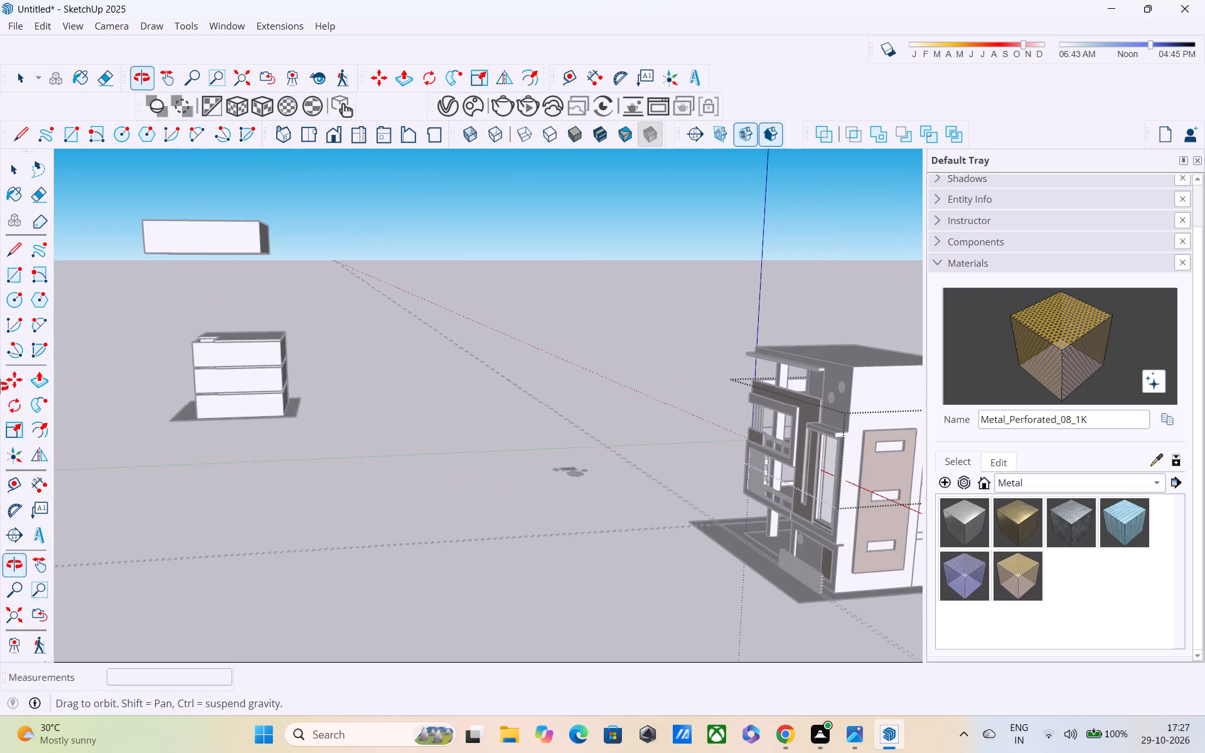
middle_drag(0, 387, 955, 361)
scroll(956, 361, up, 3)
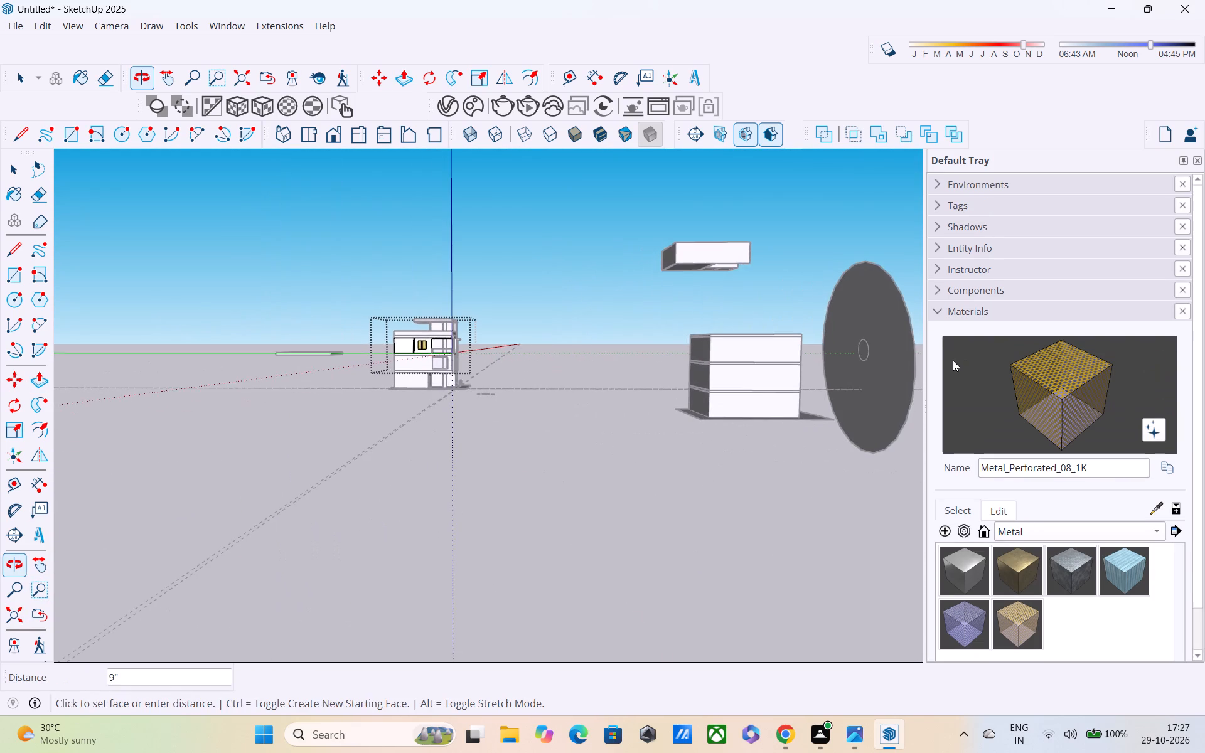
scroll(953, 360, up, 1)
scroll(633, 342, up, 5)
scroll(287, 335, up, 6)
scroll(522, 311, up, 5)
scroll(421, 361, up, 7)
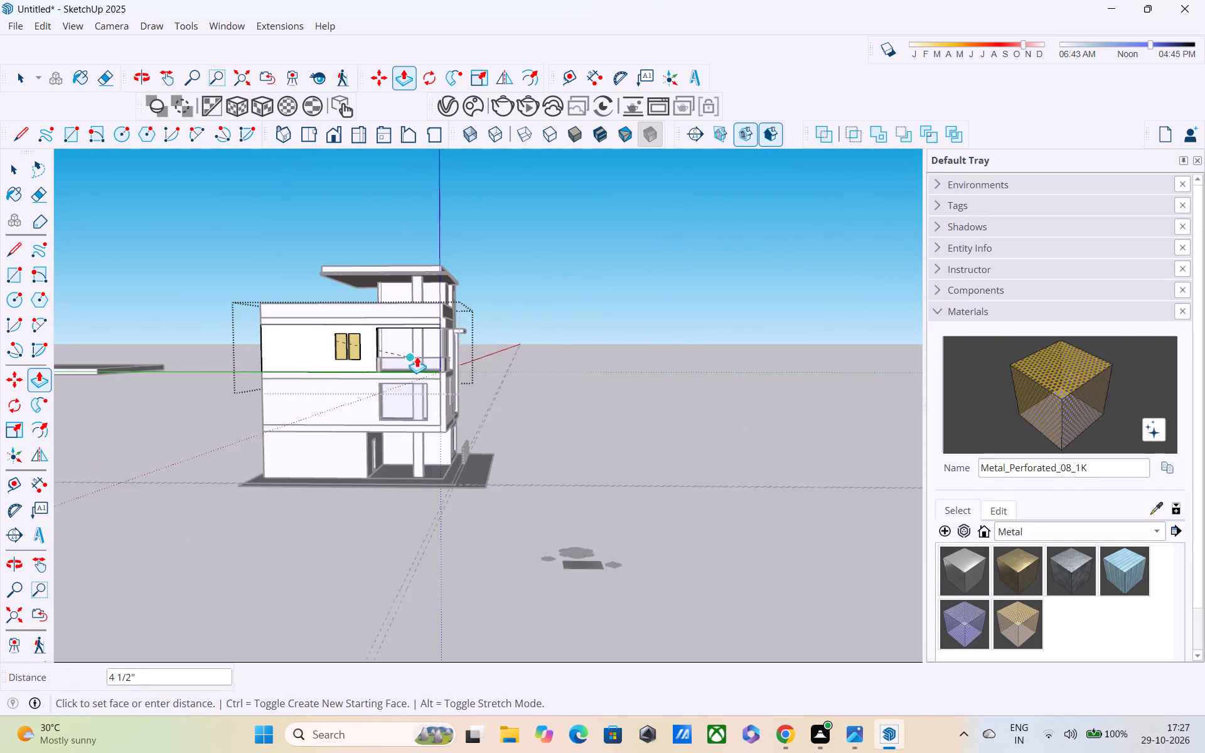
scroll(417, 356, up, 8)
middle_drag(365, 348, 270, 382)
scroll(286, 339, up, 2)
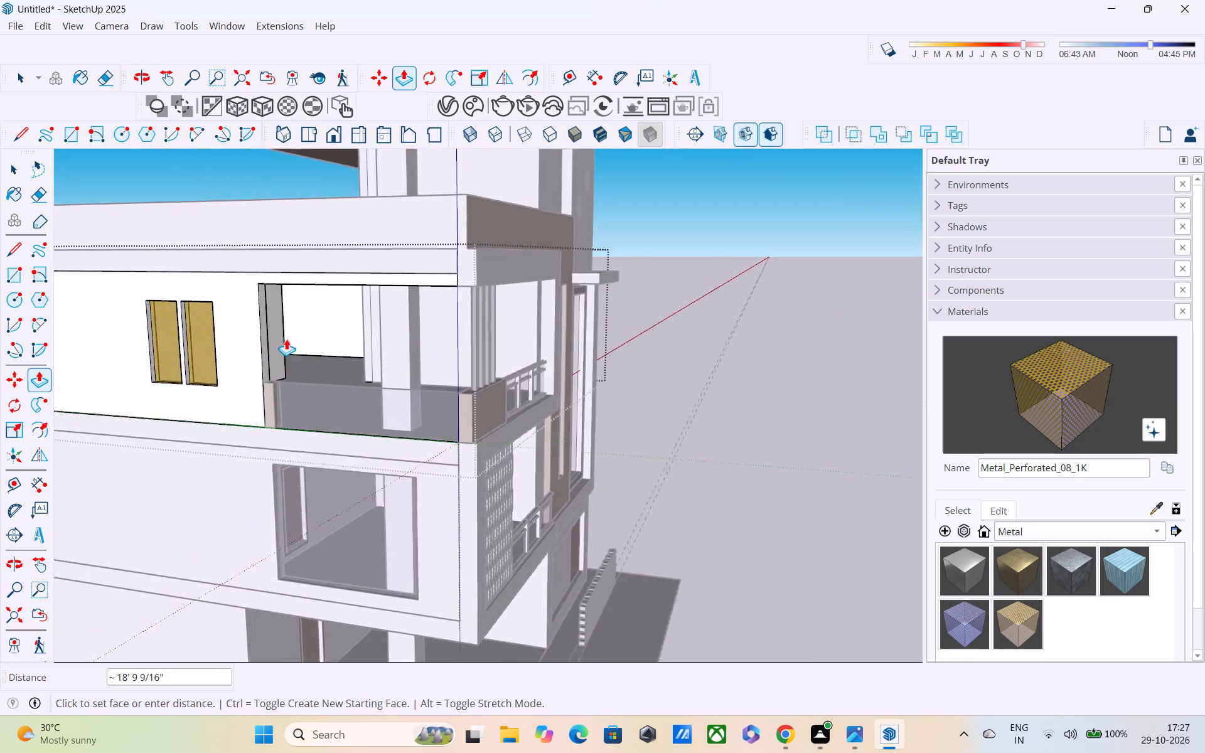
scroll(286, 339, up, 8)
scroll(341, 294, up, 4)
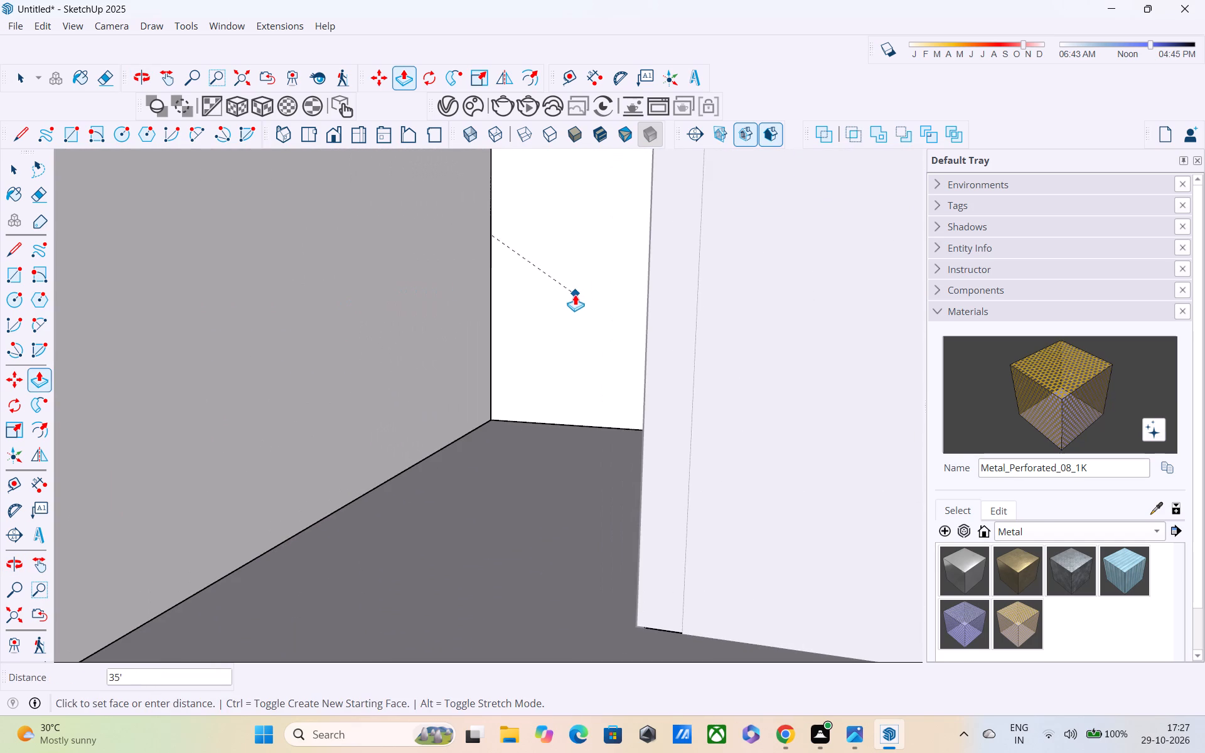
click(574, 296)
Draw a floor line about 7' 10 1/4" long from the narrow-strip wall's bottom corner across to the partition's base.
scroll(582, 356, down, 1)
middle_drag(602, 378, 470, 397)
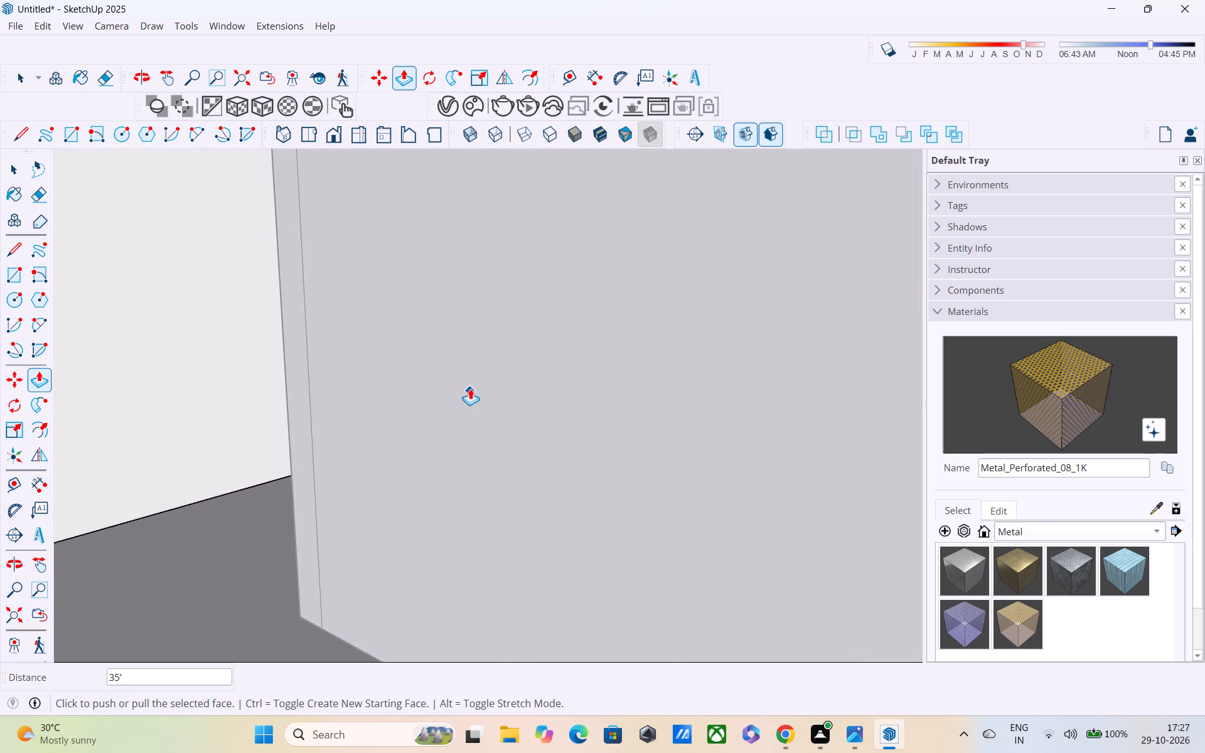
scroll(470, 387, down, 6)
shift+middle_drag(470, 387, 555, 378)
scroll(556, 378, up, 1)
scroll(556, 380, down, 7)
scroll(439, 486, down, 6)
scroll(285, 568, up, 1)
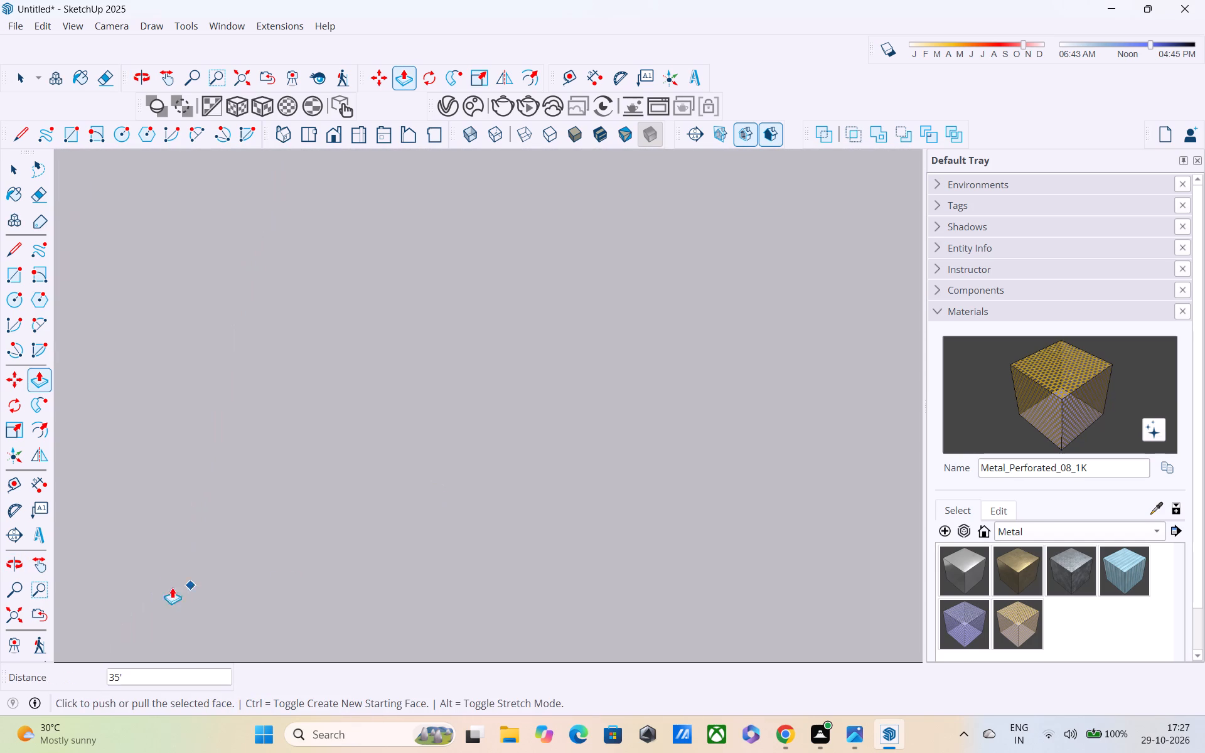
click(6, 605)
scroll(469, 264, up, 4)
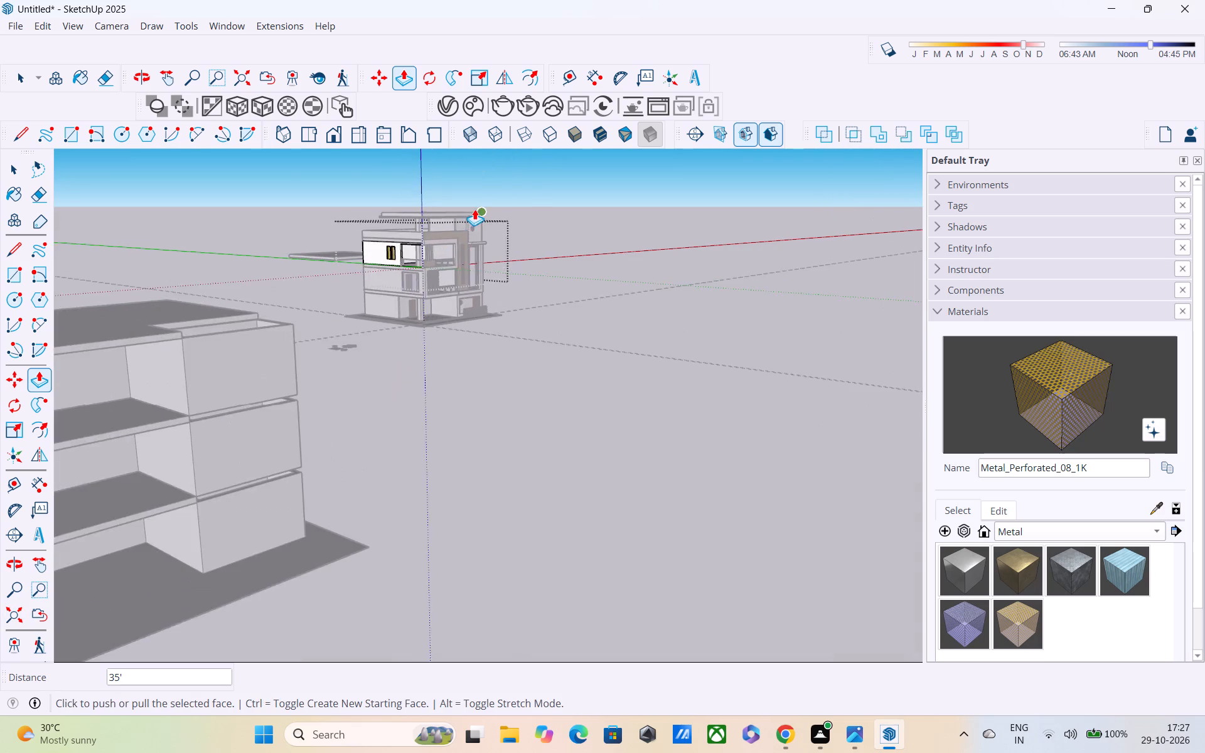
scroll(463, 223, up, 20)
scroll(463, 223, up, 7)
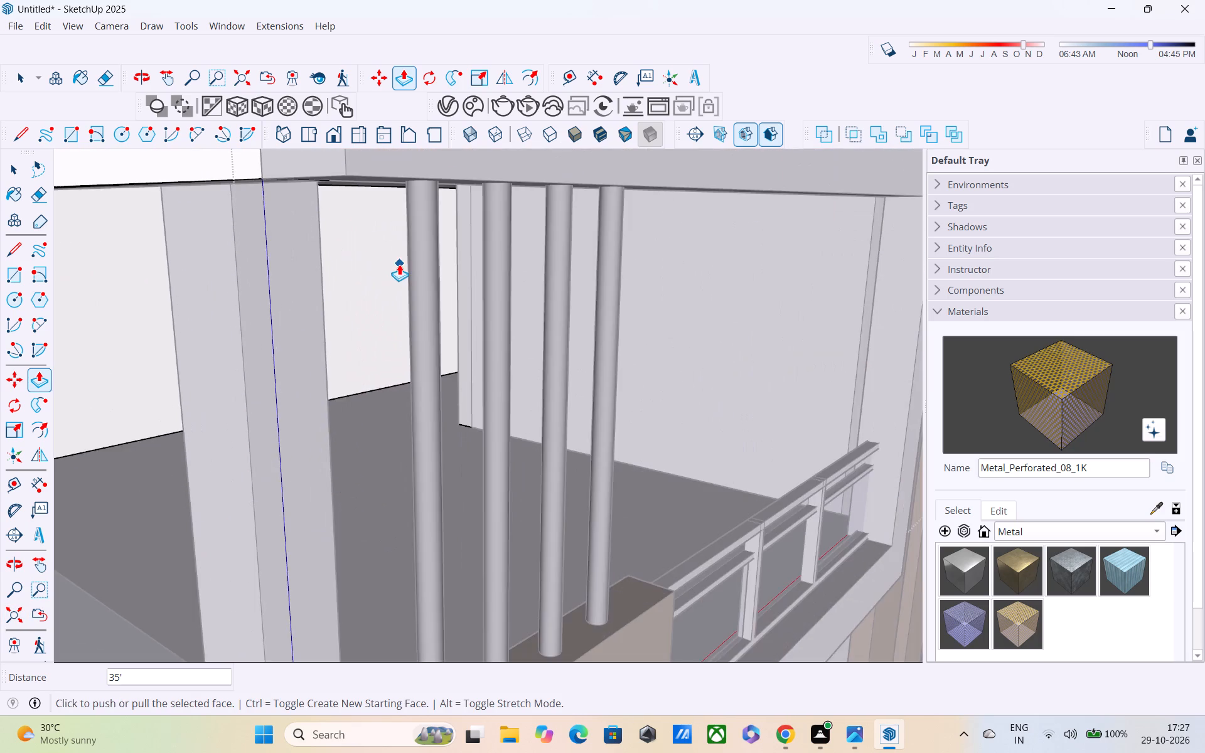
middle_drag(400, 265, 550, 250)
scroll(459, 322, up, 4)
scroll(384, 301, up, 1)
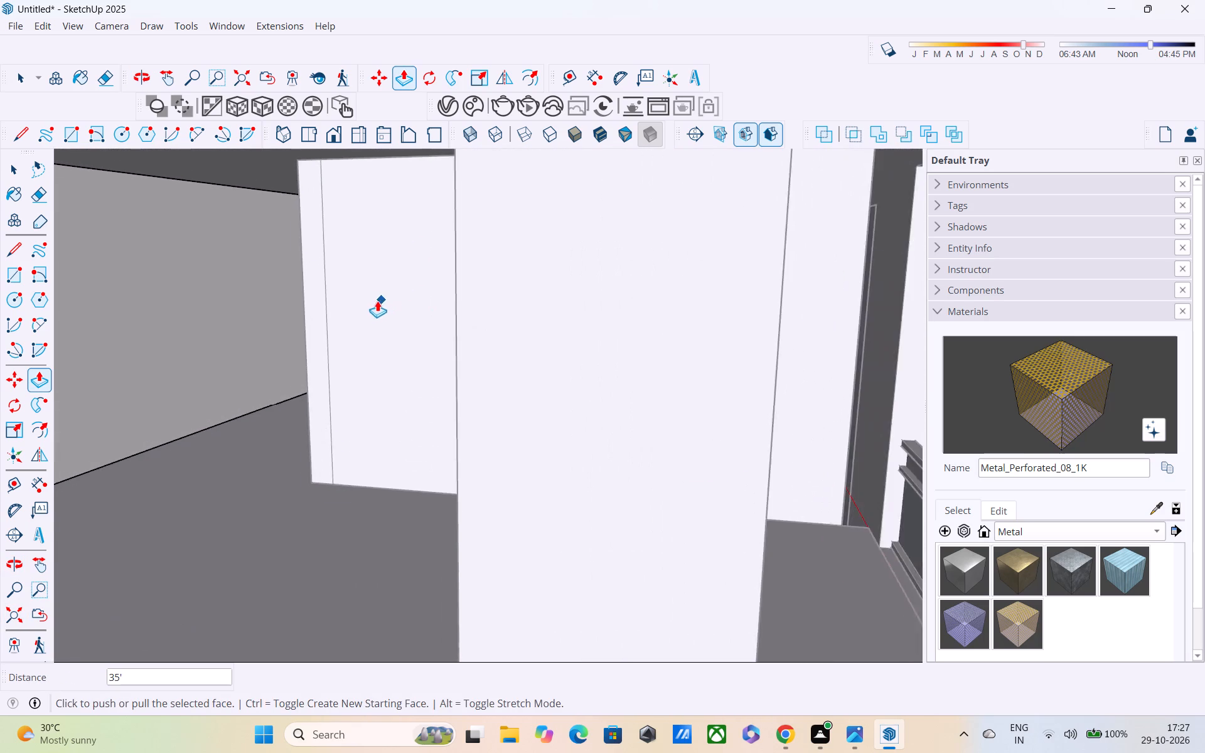
scroll(377, 301, up, 1)
shift+middle_drag(360, 296, 572, 339)
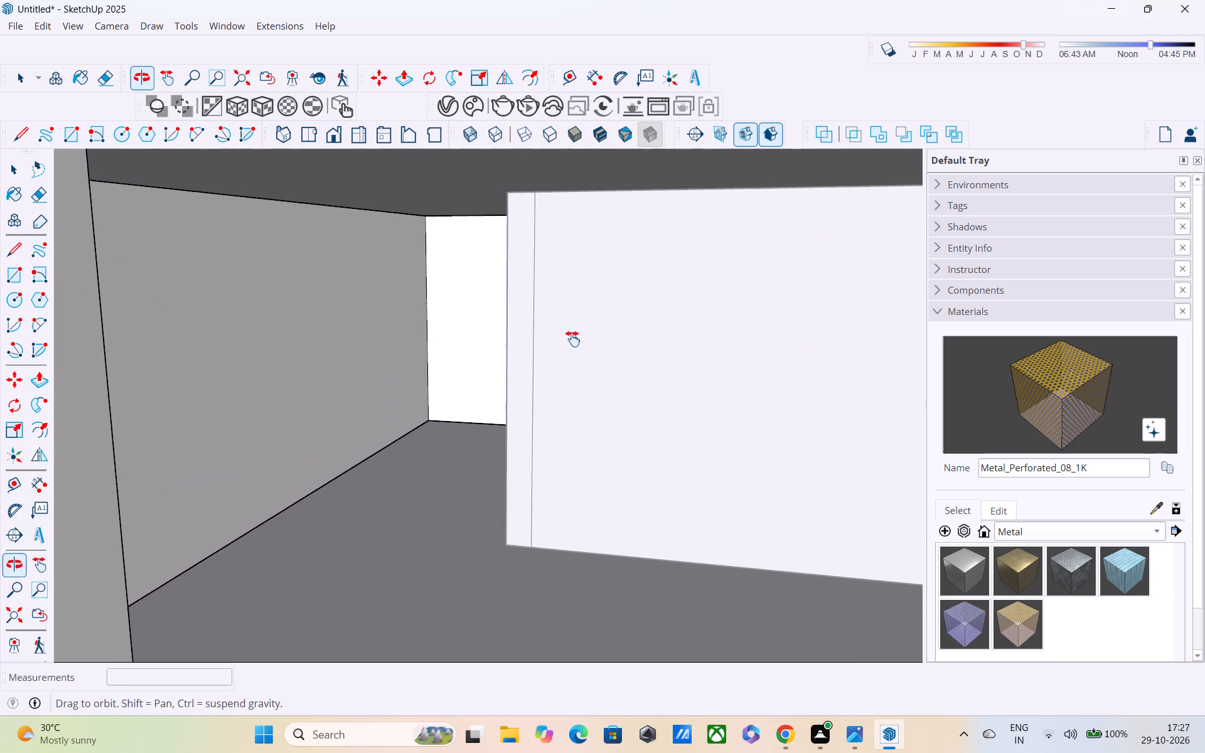
shift+middle_drag(572, 339, 555, 307)
scroll(520, 326, up, 3)
scroll(512, 330, down, 3)
key(space)
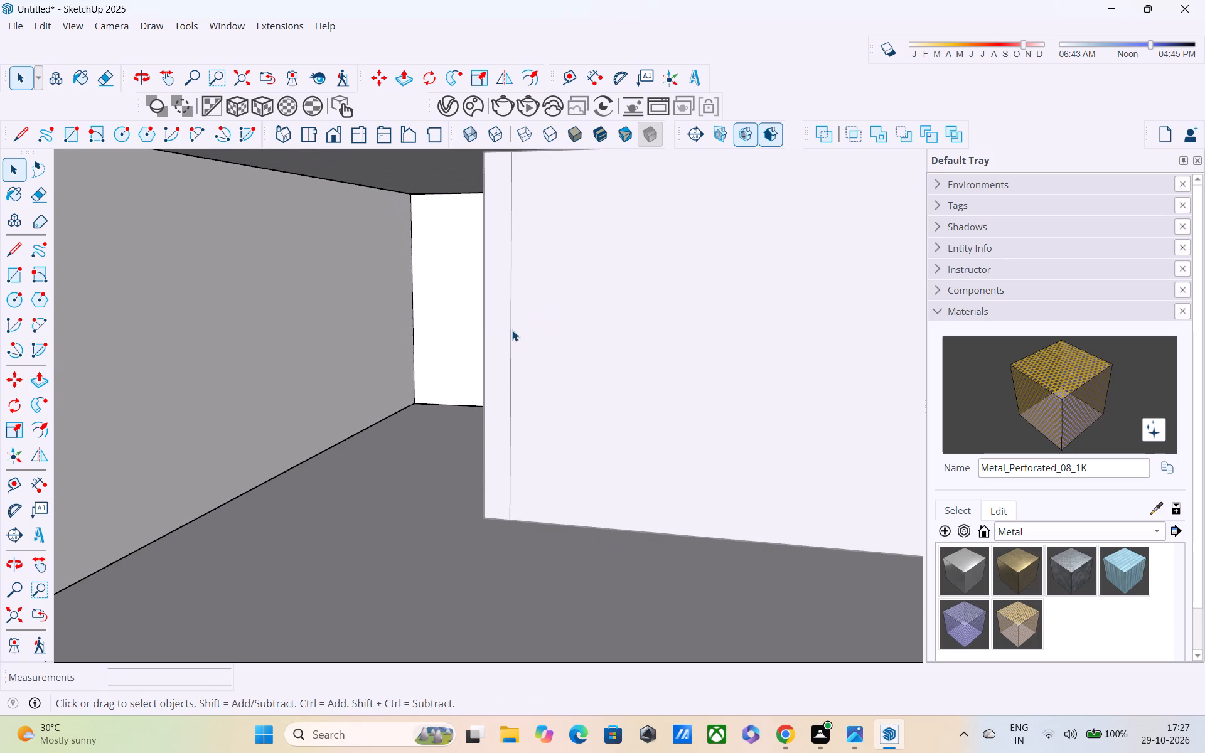
text(l)
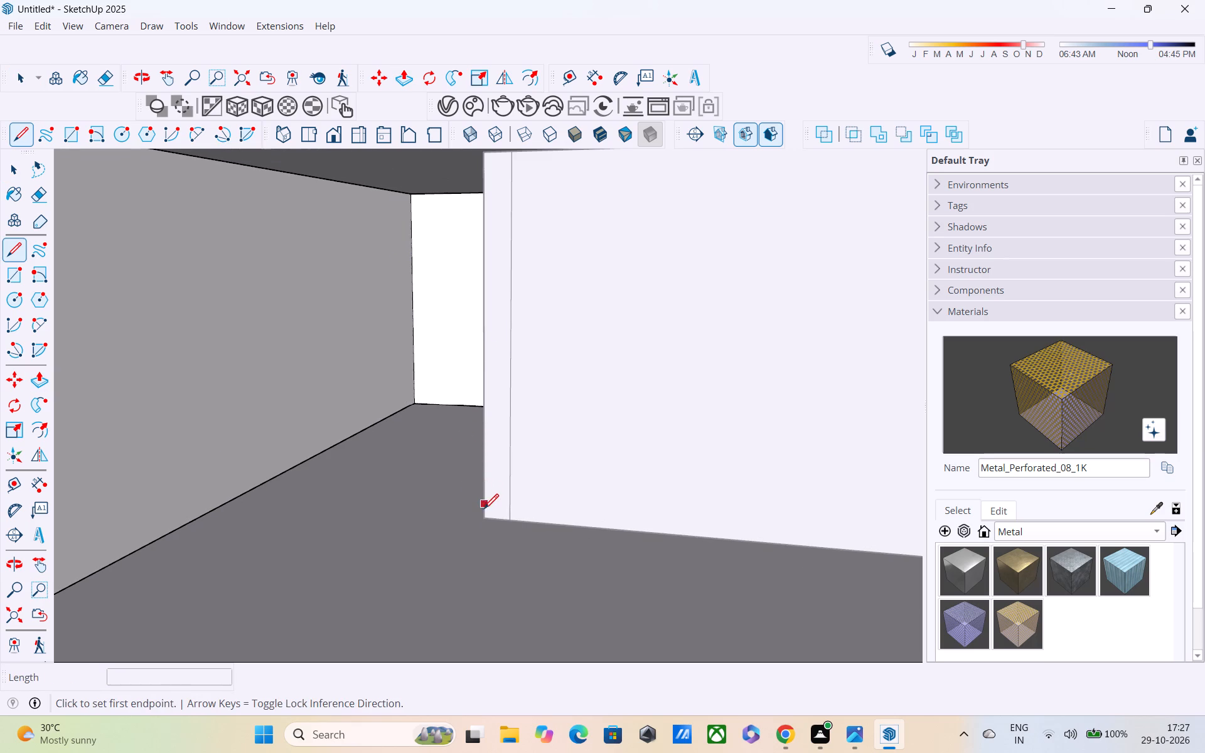
click(484, 510)
key(Escape)
click(481, 521)
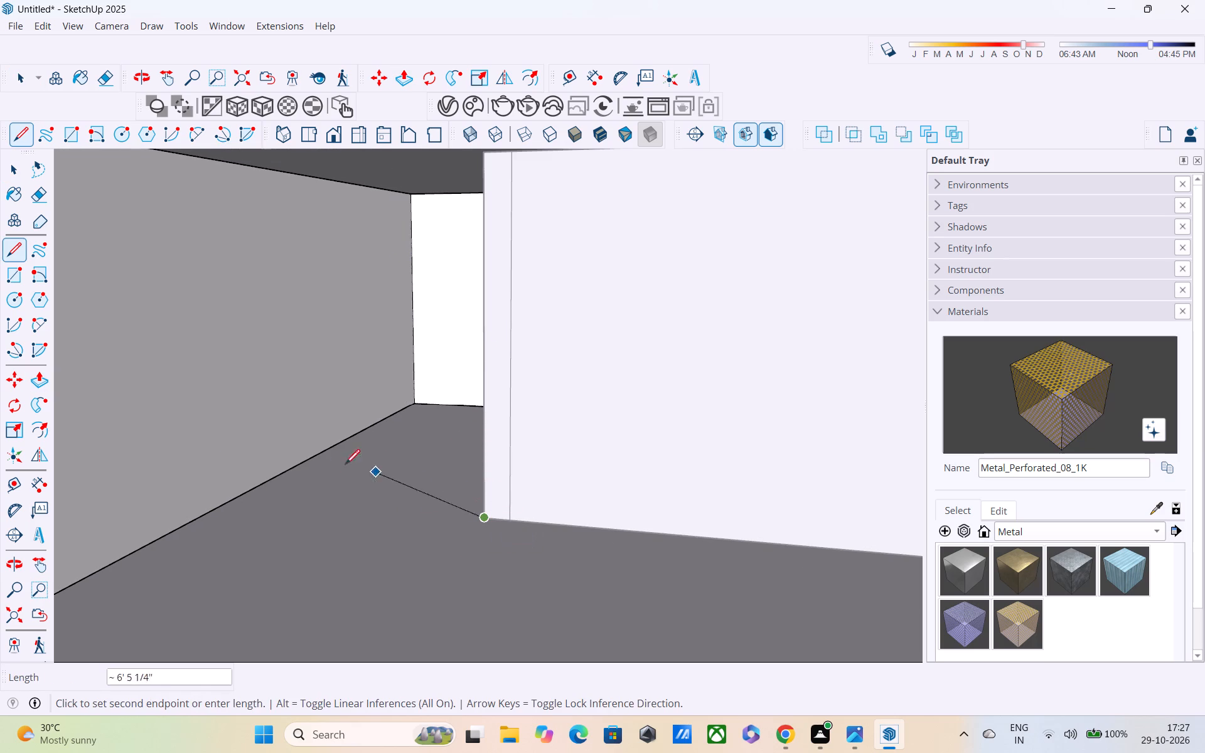
click(233, 499)
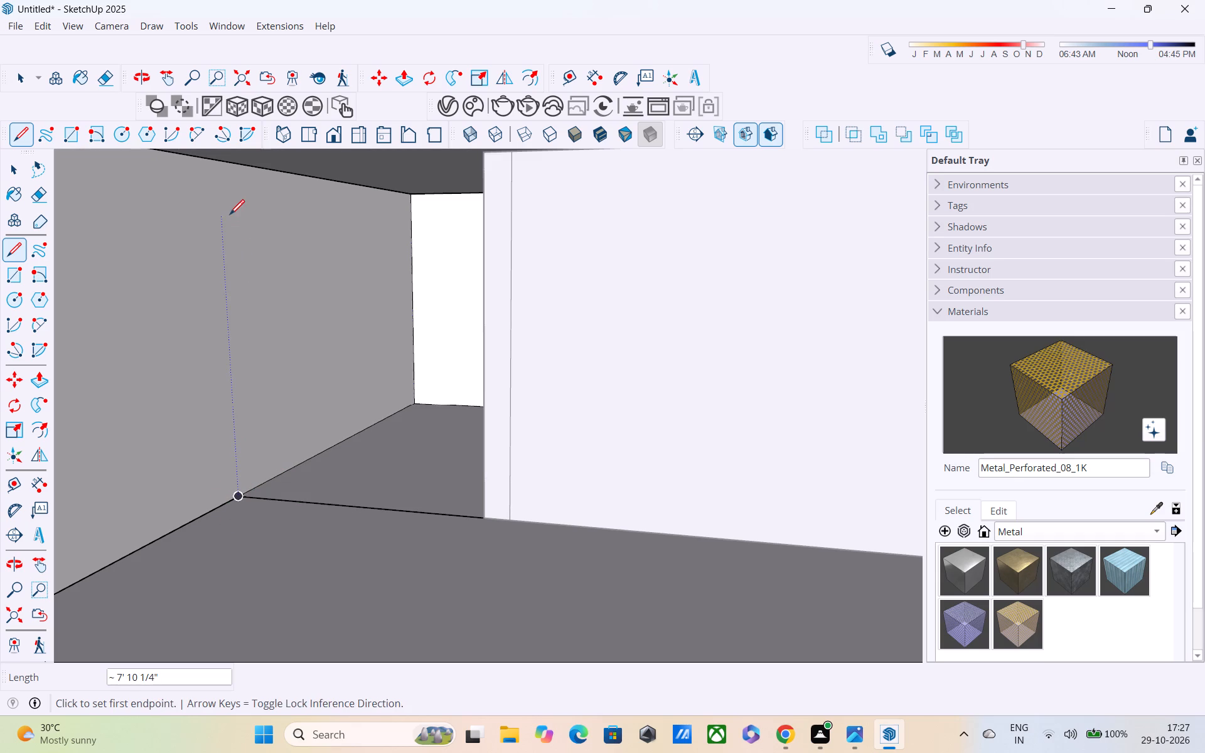
Draw a 10' vertical line on the partition face, from the ceiling edge down to the floor line's end.
click(220, 159)
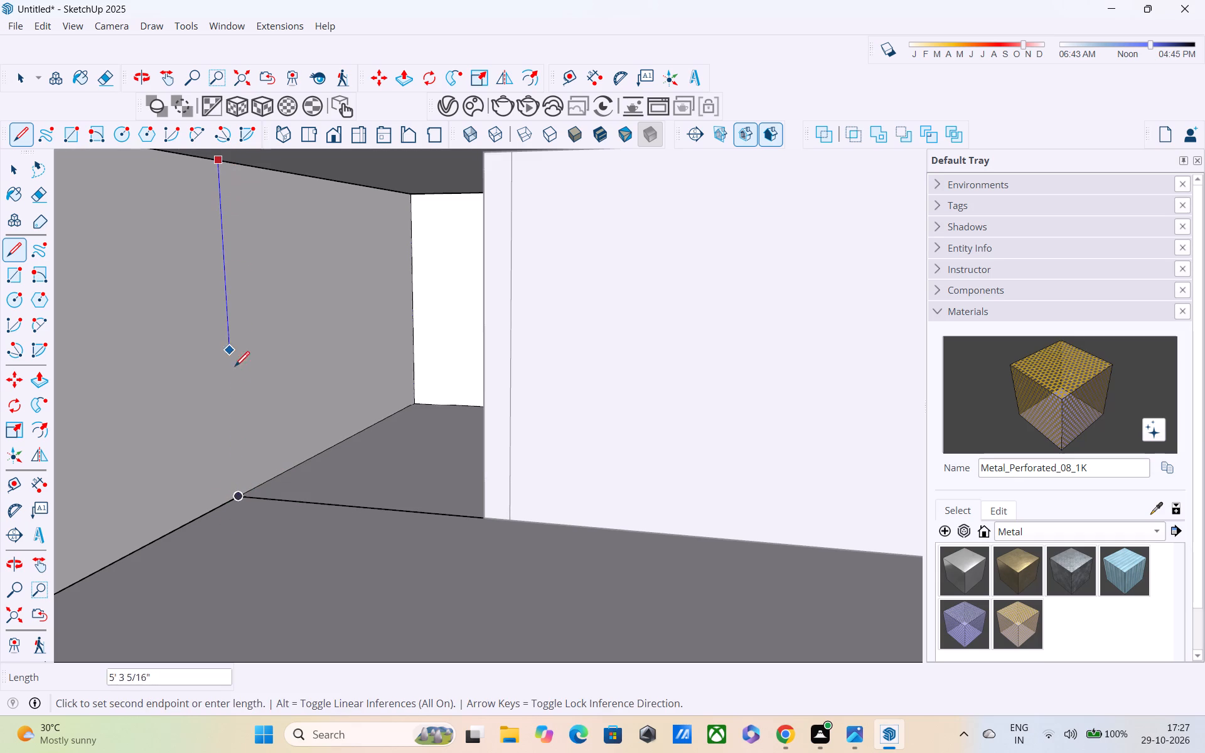
click(236, 496)
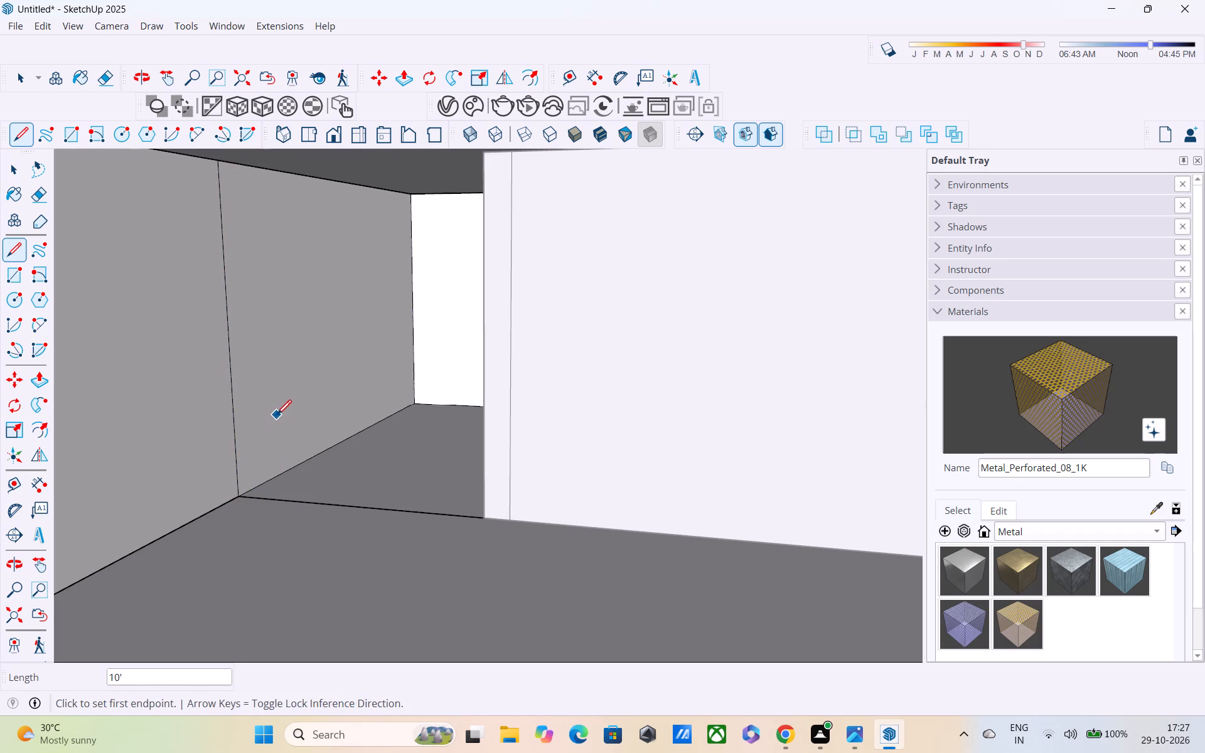
Pull the partition section beyond the vertical line about 7' 10 1/4" to the narrow-strip wall's edge, and close the wall group.
key(p)
key(space)
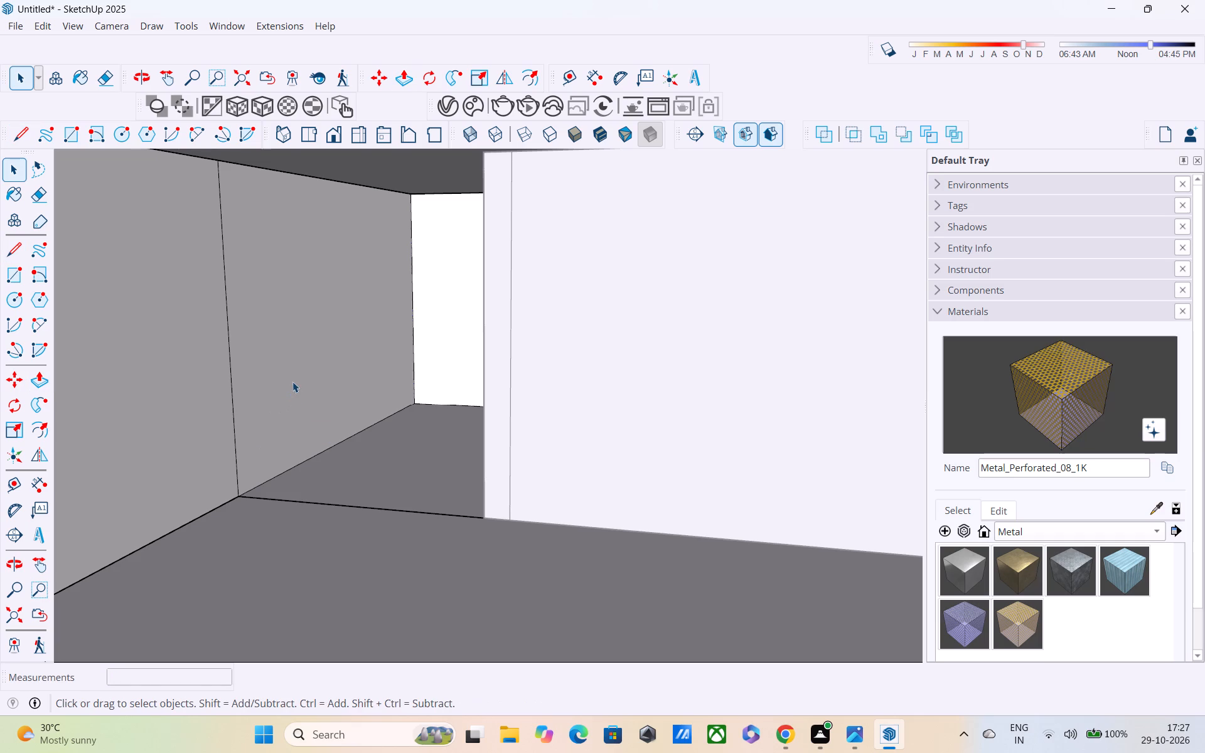
double_click(292, 382)
key(p)
click(287, 373)
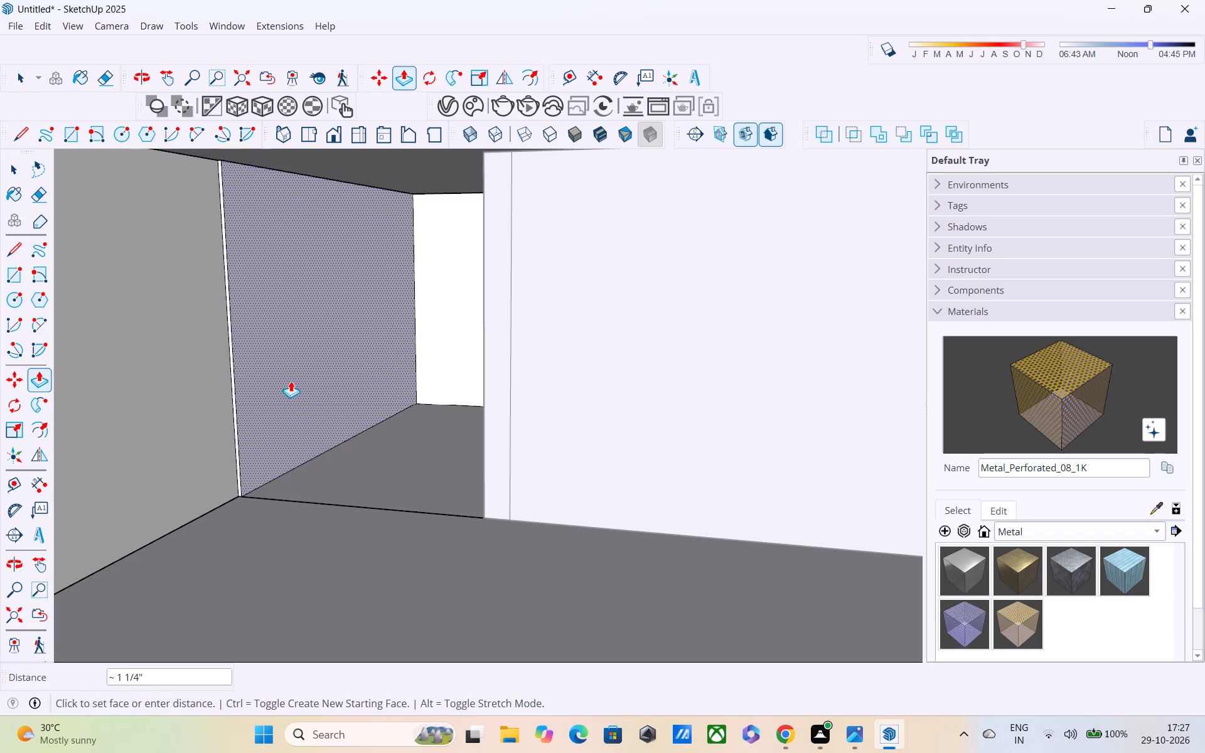
click(506, 469)
scroll(505, 495, down, 6)
middle_drag(487, 478, 358, 403)
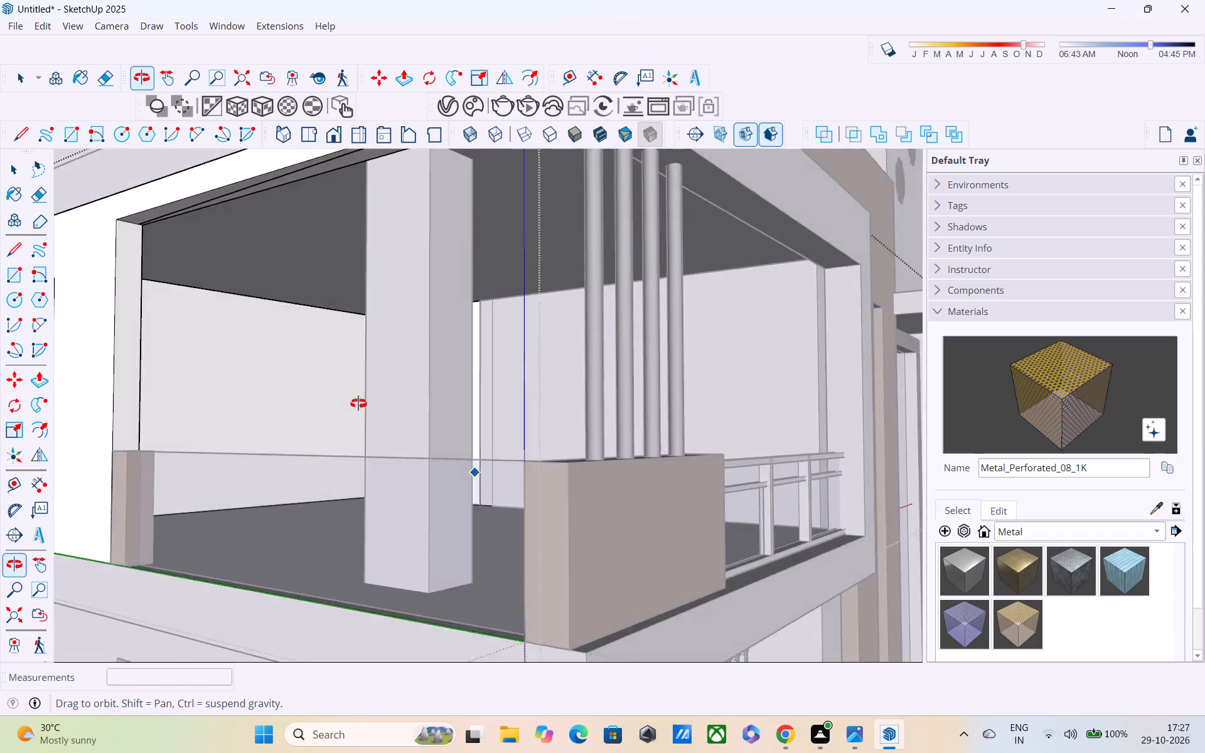
middle_drag(358, 403, 156, 422)
key(space)
scroll(142, 444, down, 6)
shift+middle_drag(168, 447, 255, 447)
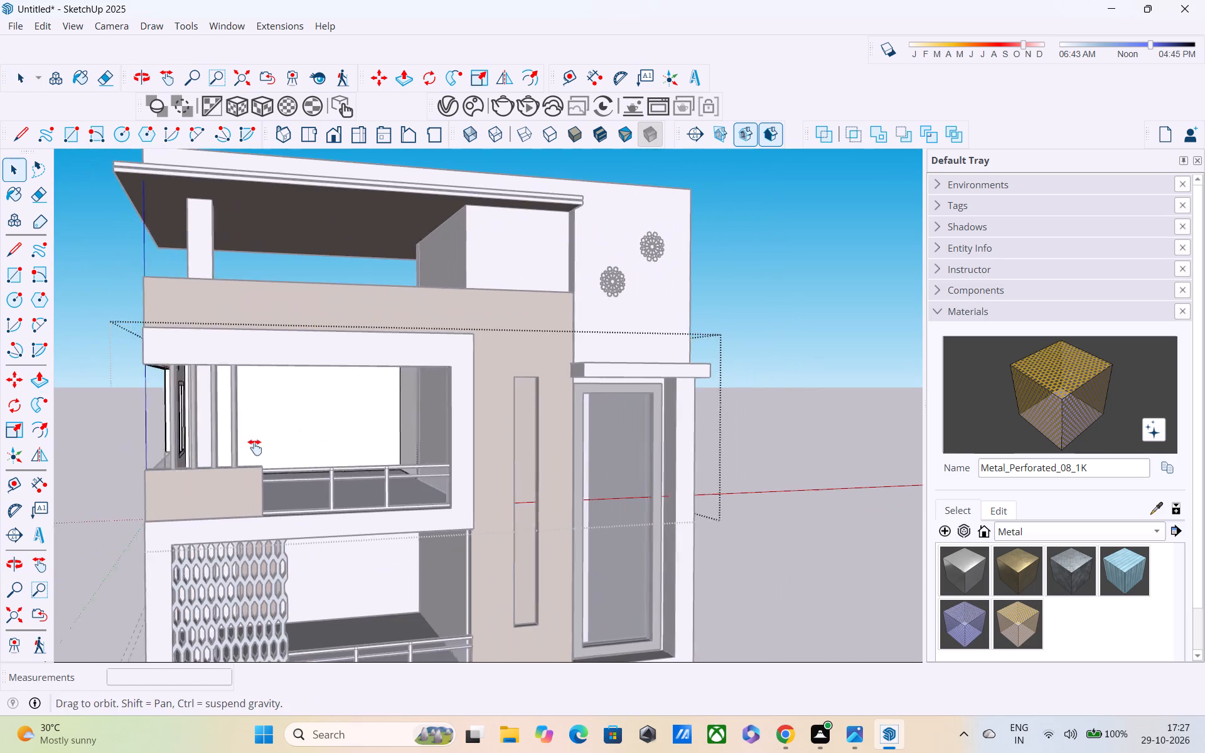
shift+middle_drag(255, 447, 257, 449)
scroll(264, 452, up, 1)
key(space)
click(879, 309)
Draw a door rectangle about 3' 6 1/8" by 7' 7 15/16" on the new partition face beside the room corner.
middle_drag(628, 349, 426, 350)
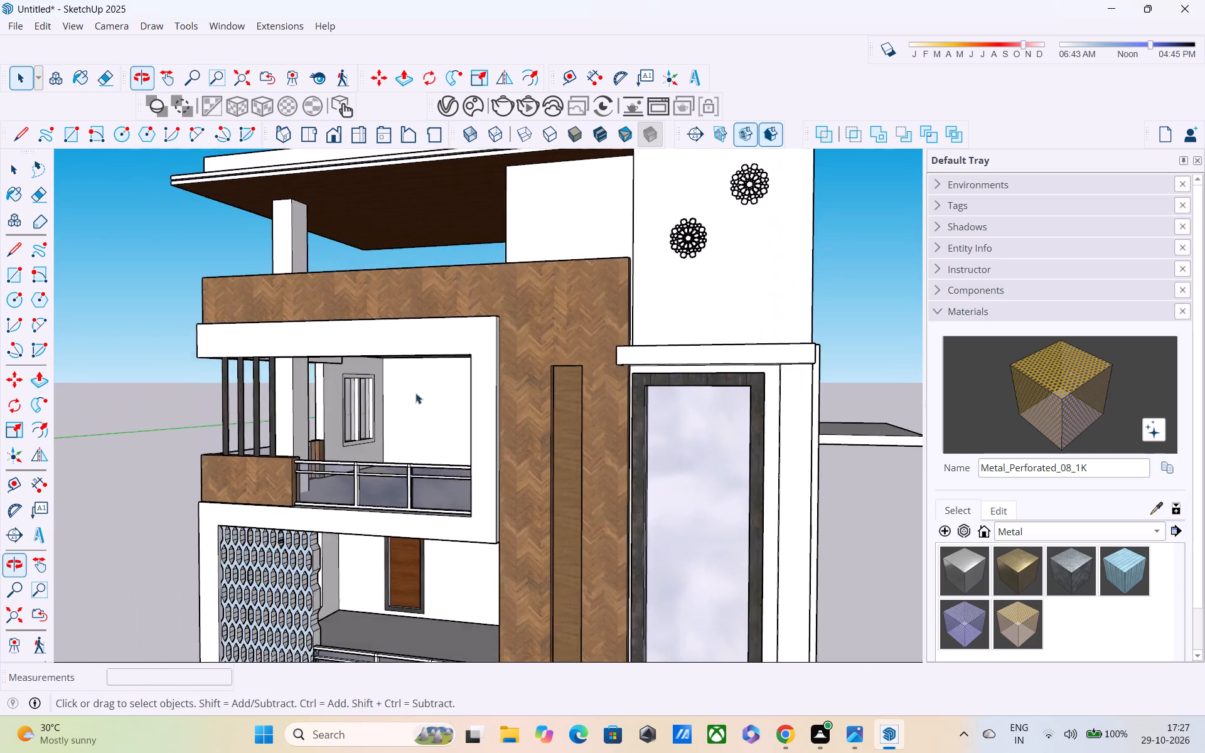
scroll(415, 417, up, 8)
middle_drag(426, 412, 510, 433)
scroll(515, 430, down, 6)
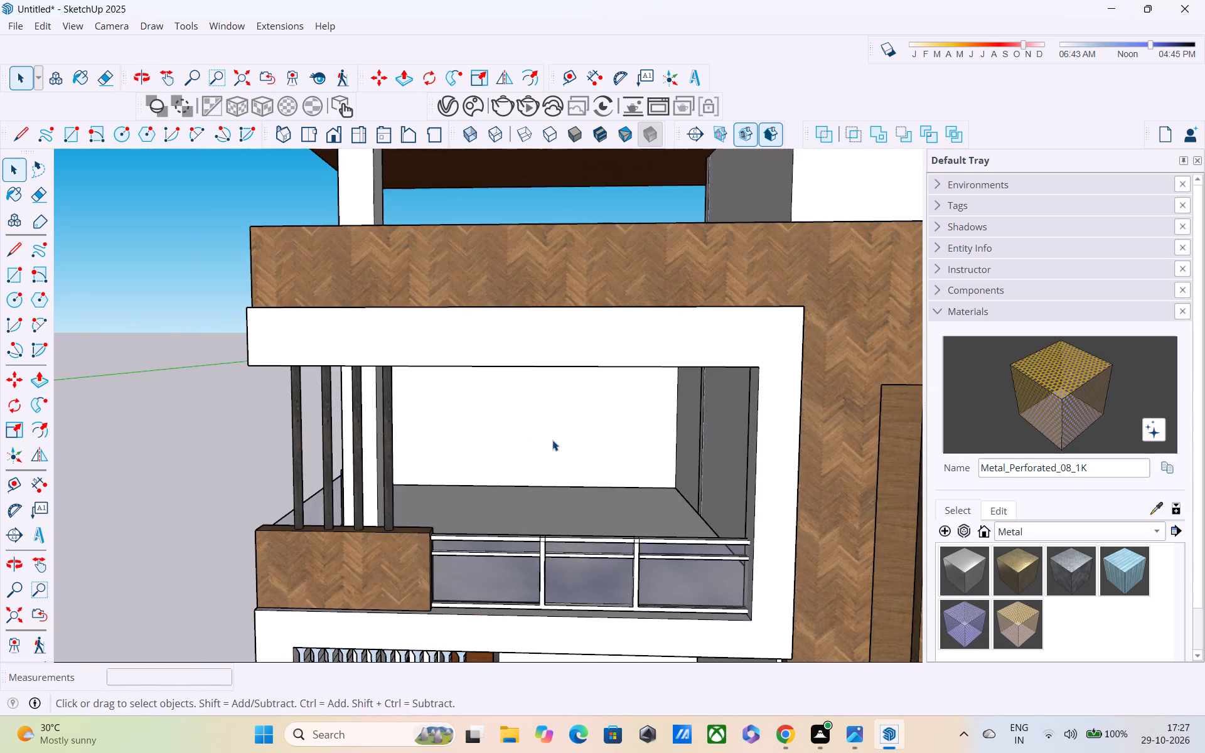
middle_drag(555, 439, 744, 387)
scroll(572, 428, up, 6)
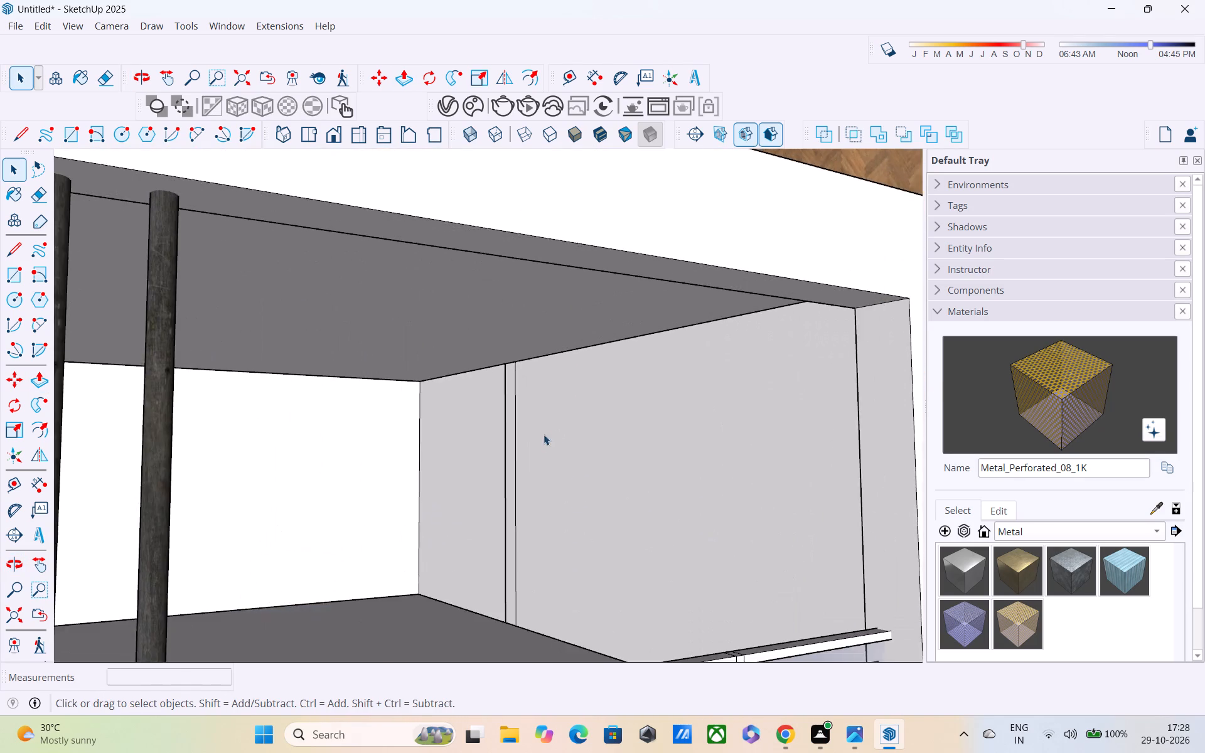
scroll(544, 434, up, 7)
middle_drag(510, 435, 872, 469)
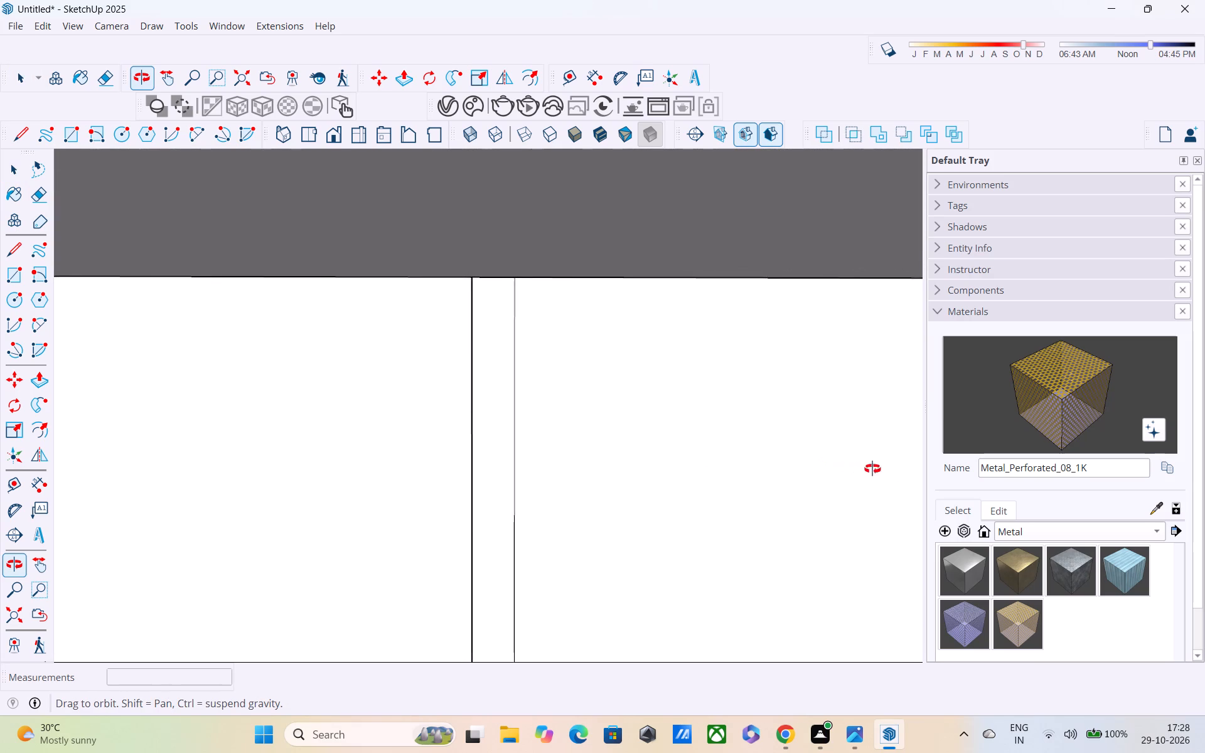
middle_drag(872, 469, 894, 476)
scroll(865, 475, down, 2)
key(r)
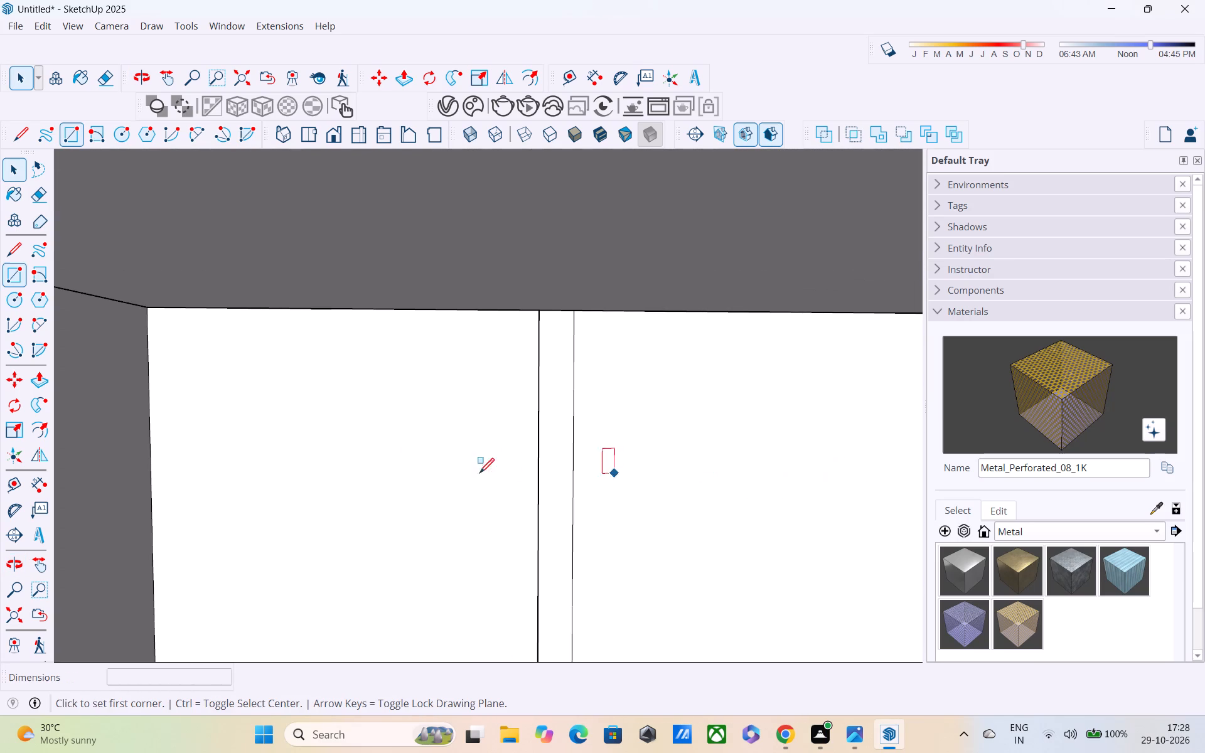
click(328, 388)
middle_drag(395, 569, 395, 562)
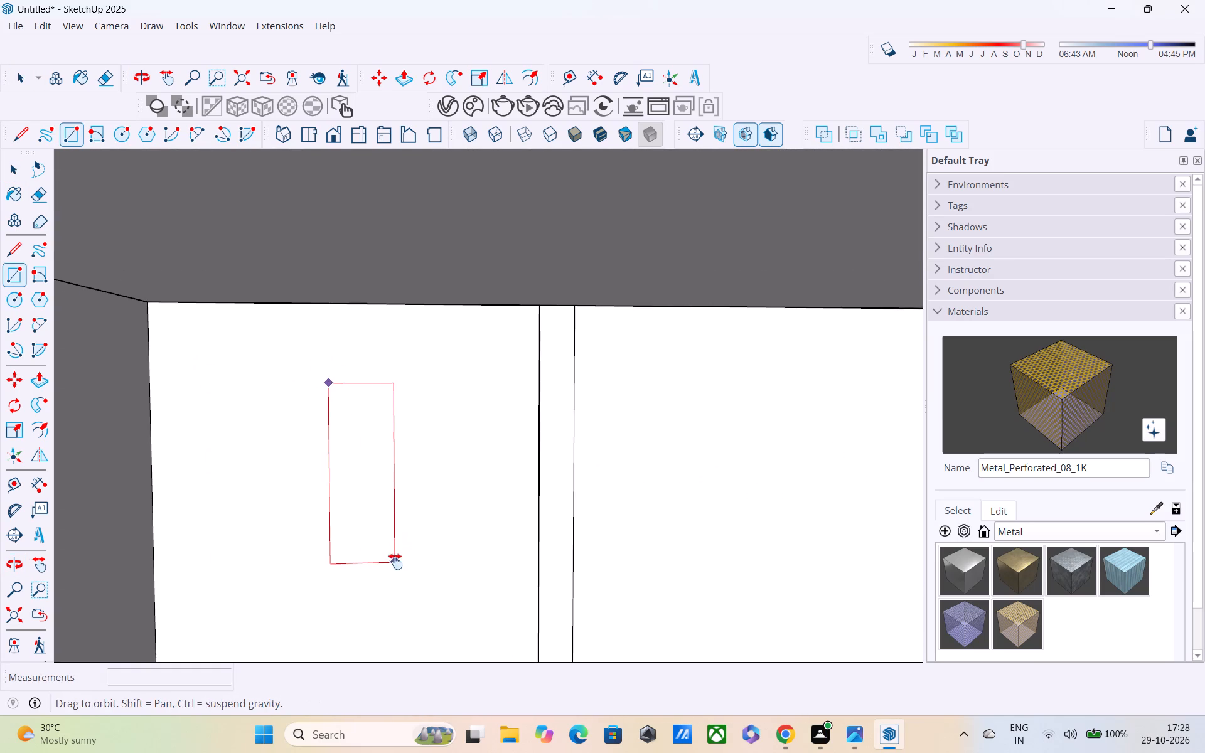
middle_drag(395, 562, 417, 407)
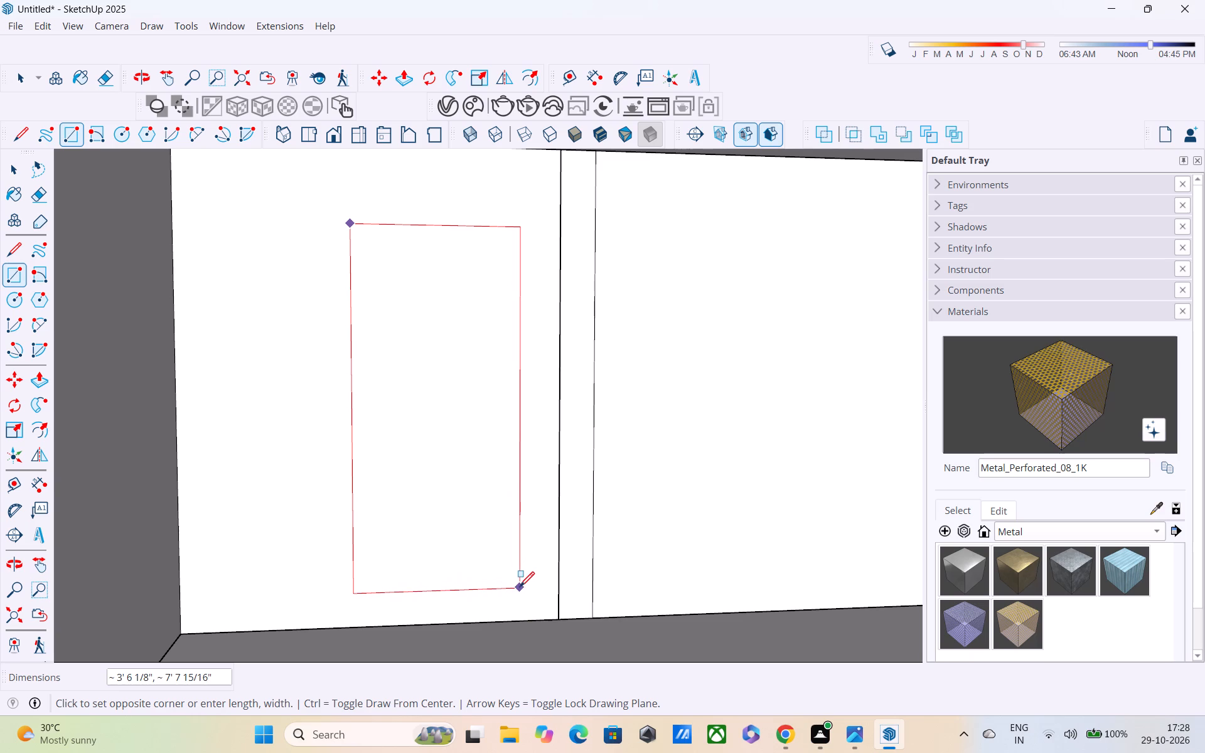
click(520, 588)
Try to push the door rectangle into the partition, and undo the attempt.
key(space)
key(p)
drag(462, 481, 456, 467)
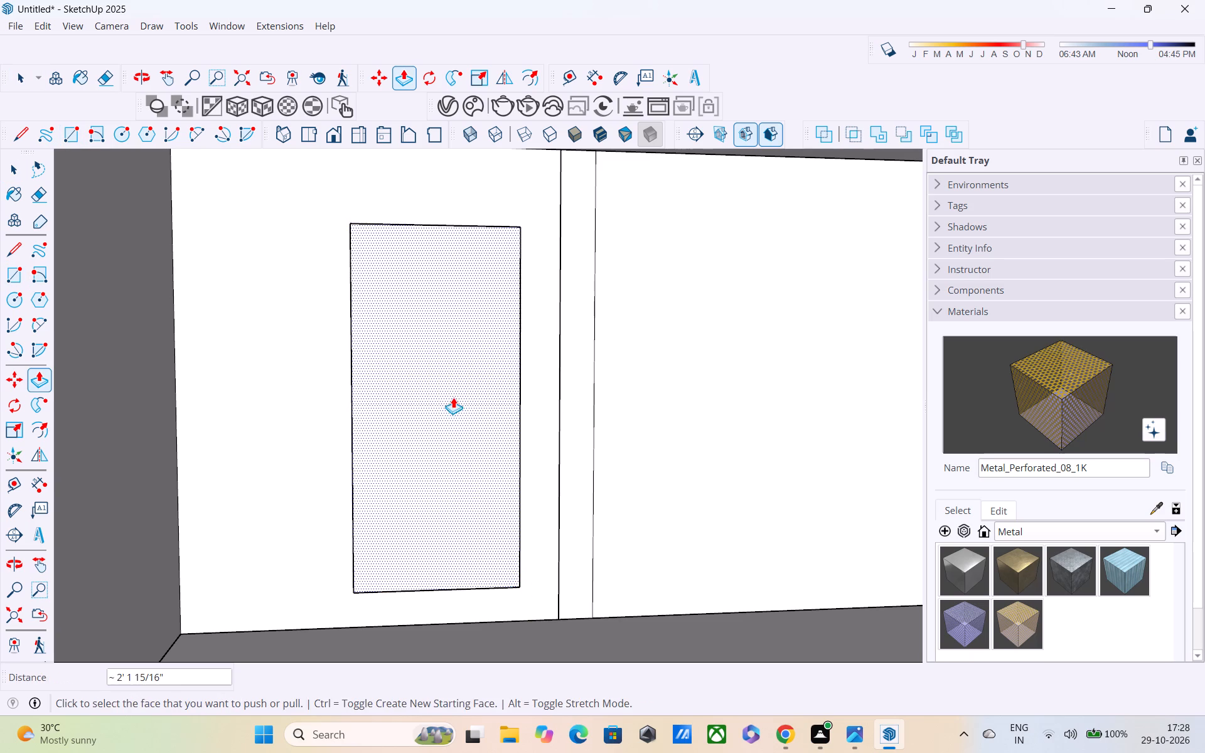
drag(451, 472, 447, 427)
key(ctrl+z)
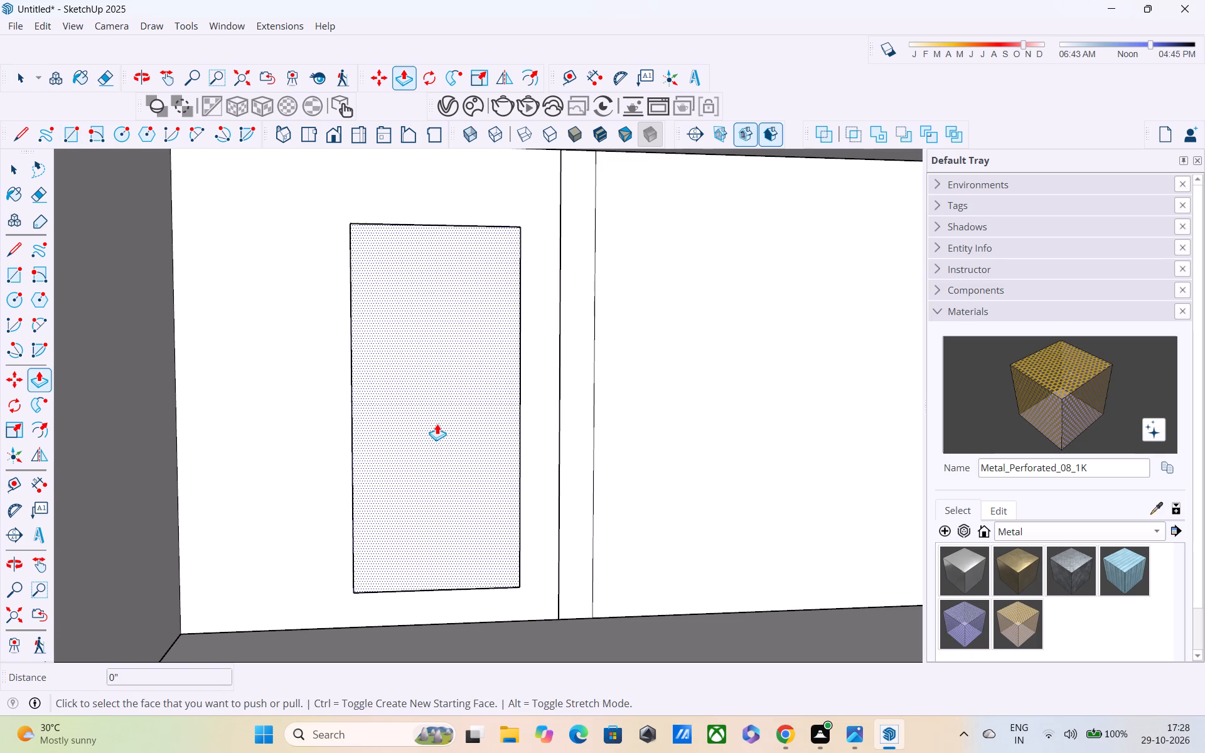
Undo the door rectangle and the earlier pull of the partition section, returning to the open wall group.
scroll(436, 444, down, 5)
scroll(537, 492, down, 5)
scroll(611, 499, down, 5)
scroll(616, 501, up, 1)
shift+middle_drag(617, 501, 608, 499)
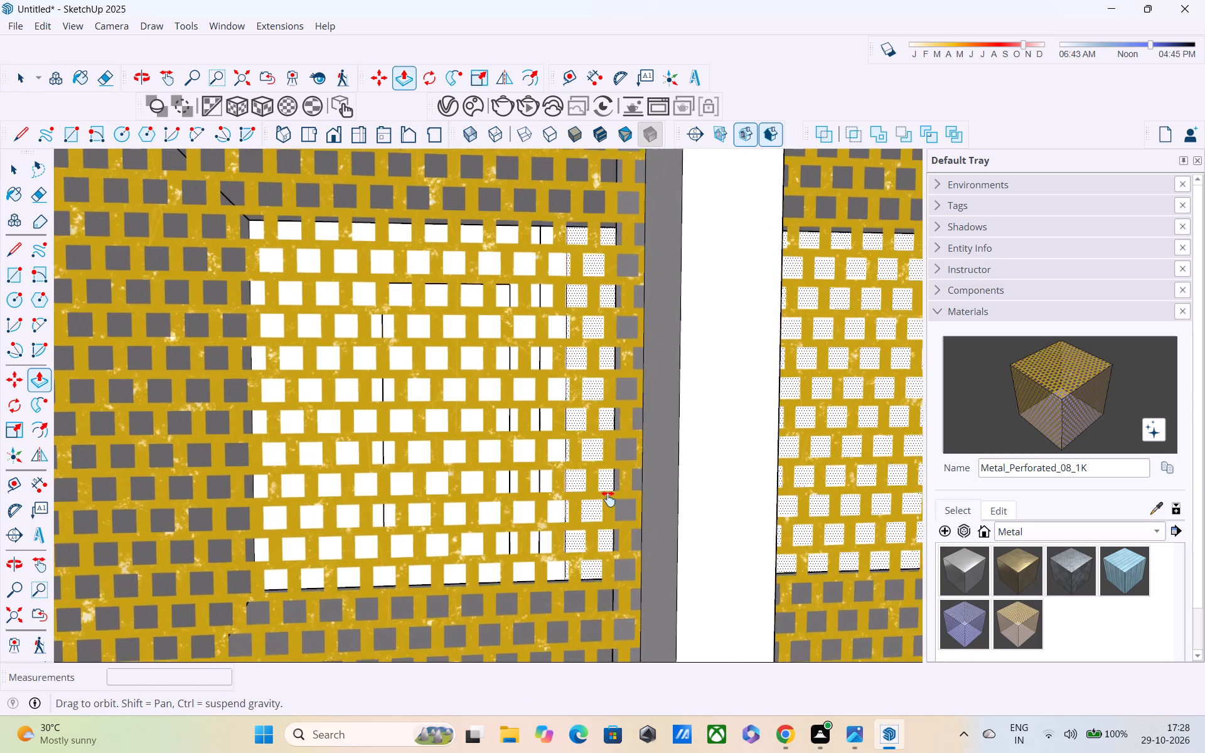
shift+middle_drag(608, 499, 336, 400)
scroll(336, 400, up, 1)
scroll(336, 400, down, 7)
middle_drag(430, 408, 186, 411)
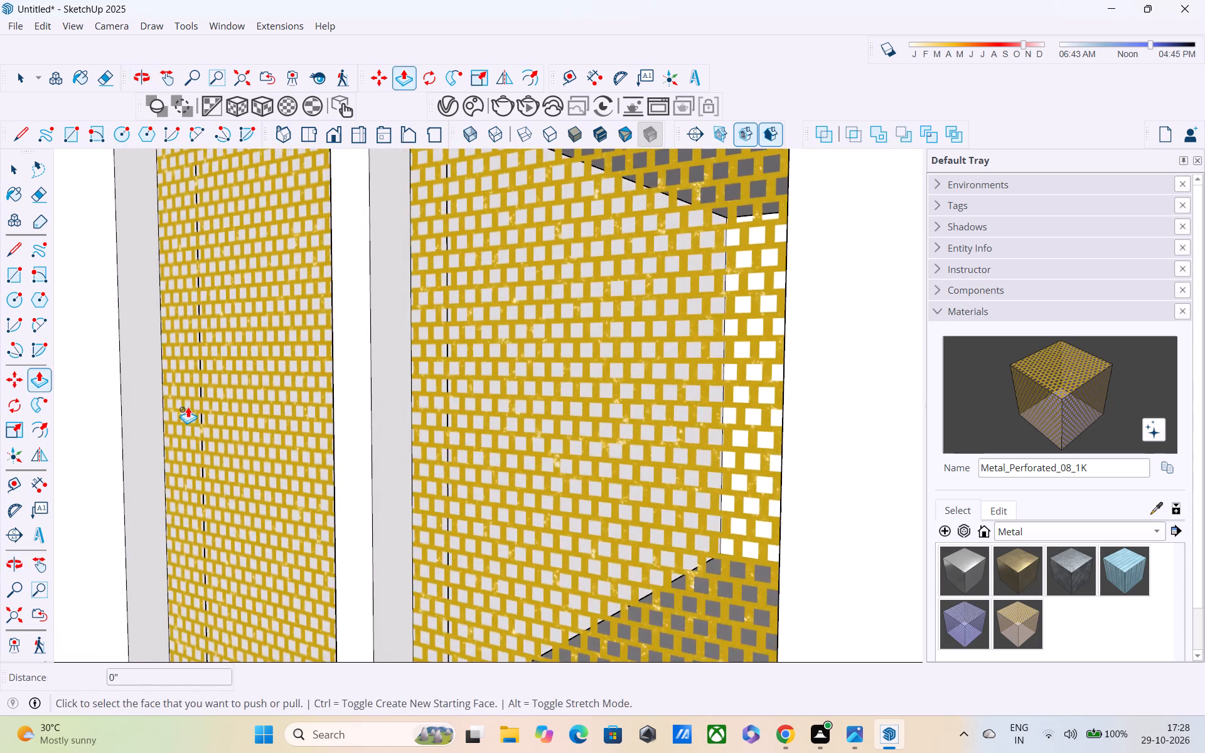
scroll(188, 407, down, 8)
middle_drag(496, 413, 311, 373)
scroll(358, 388, up, 1)
scroll(359, 389, down, 5)
middle_drag(616, 424, 597, 432)
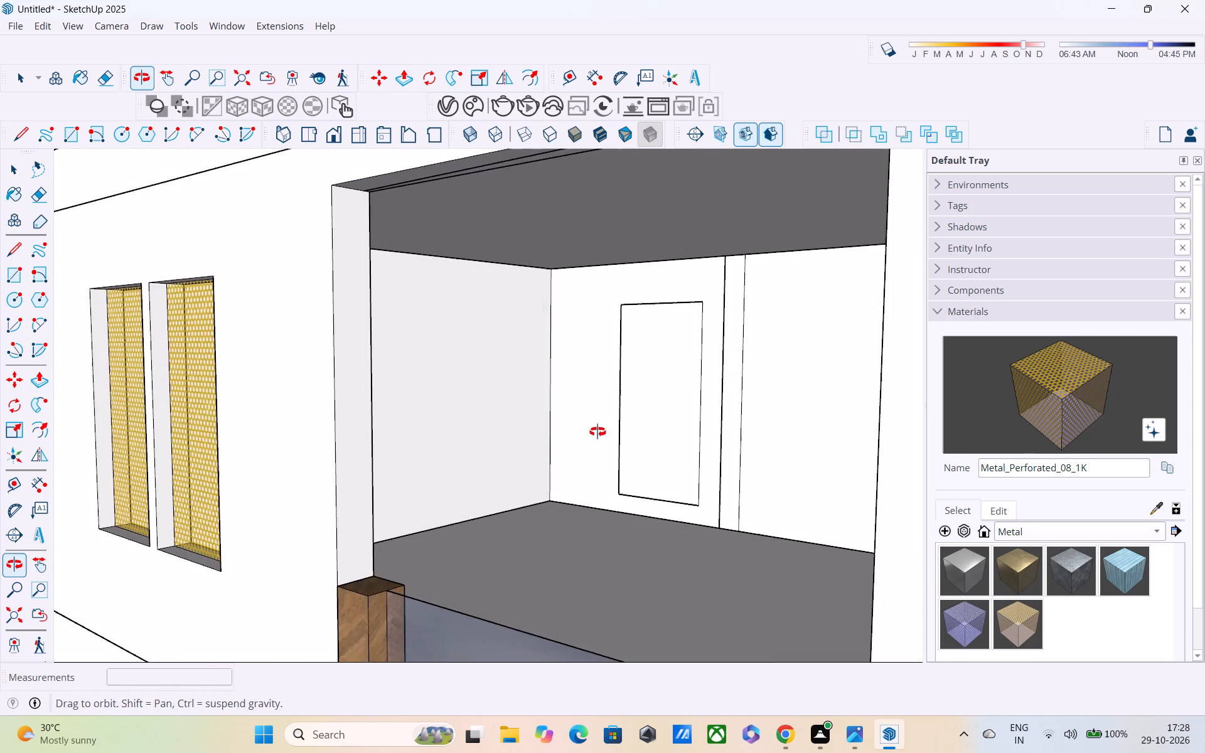
middle_drag(597, 432, 597, 432)
ctrl+scroll(597, 433, up, 1)
key(ctrl+z)
key(ctrl+z)
key(ctrl+z)
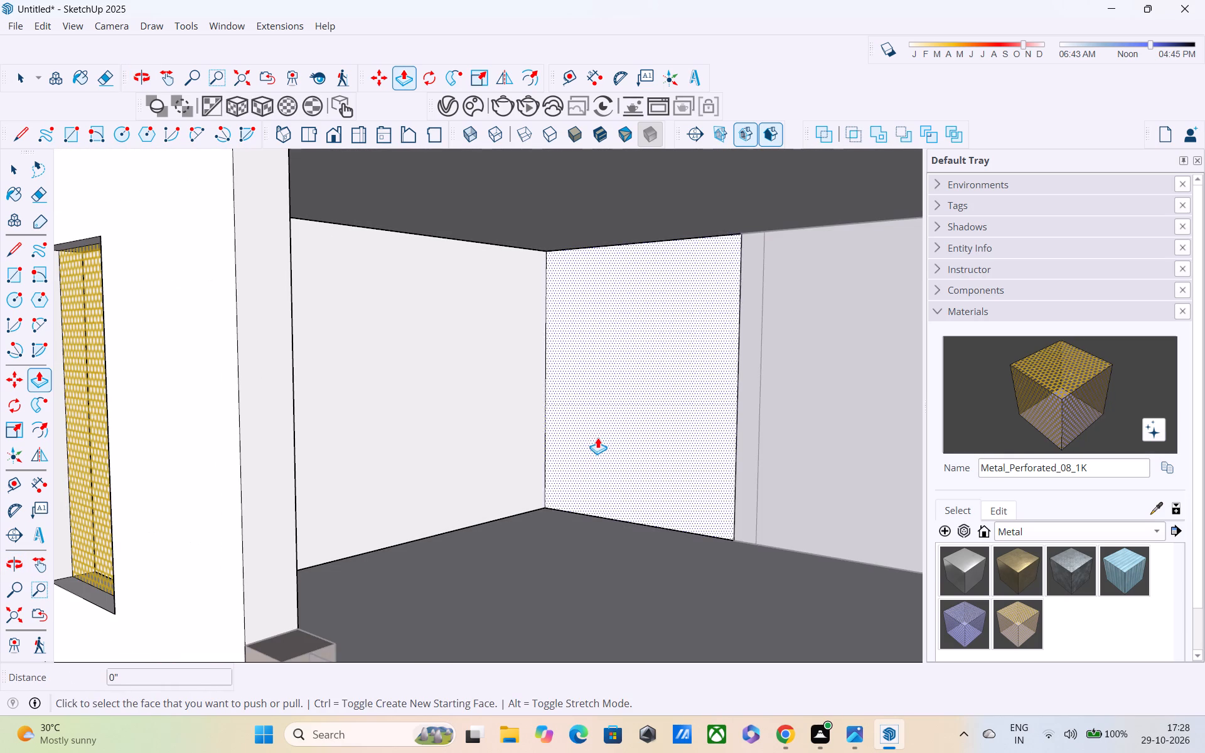
key(ctrl+z)
Draw a 10' vertical line from ceiling edge to floor edge, just beyond the existing vertical line on the partition face.
middle_drag(613, 453, 594, 460)
key(space)
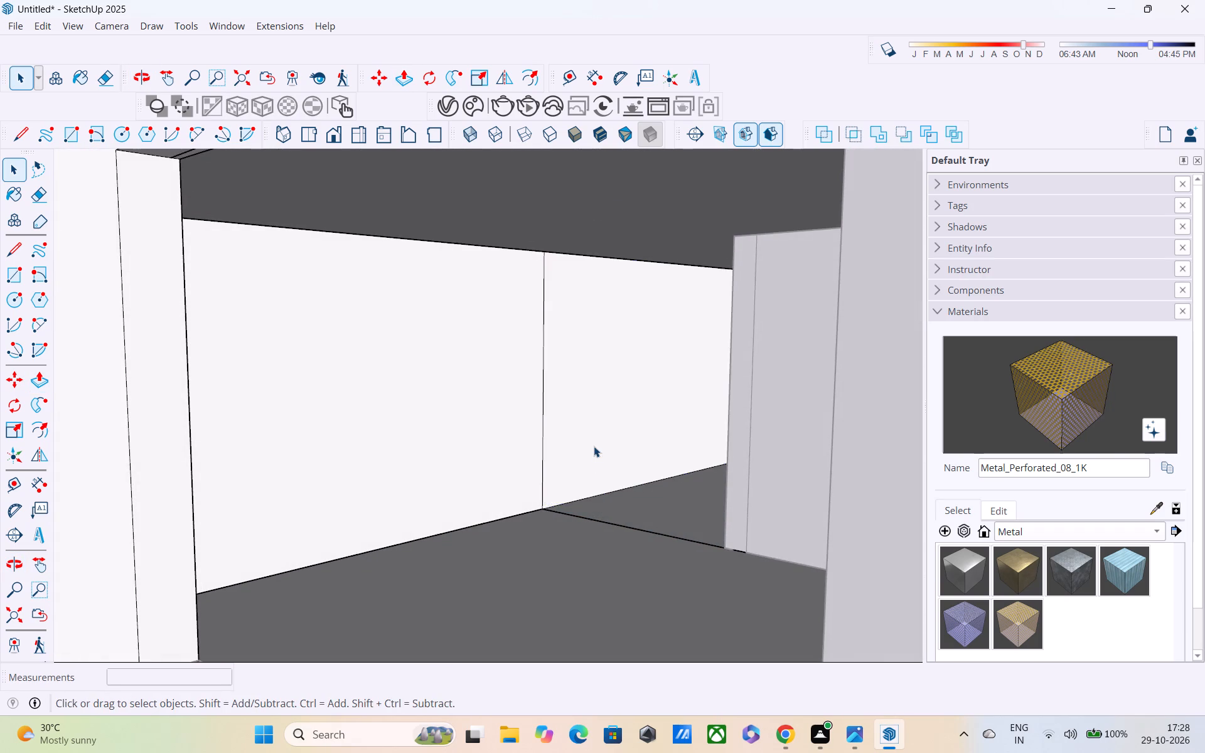
scroll(594, 444, up, 3)
middle_drag(592, 430, 583, 427)
key(l)
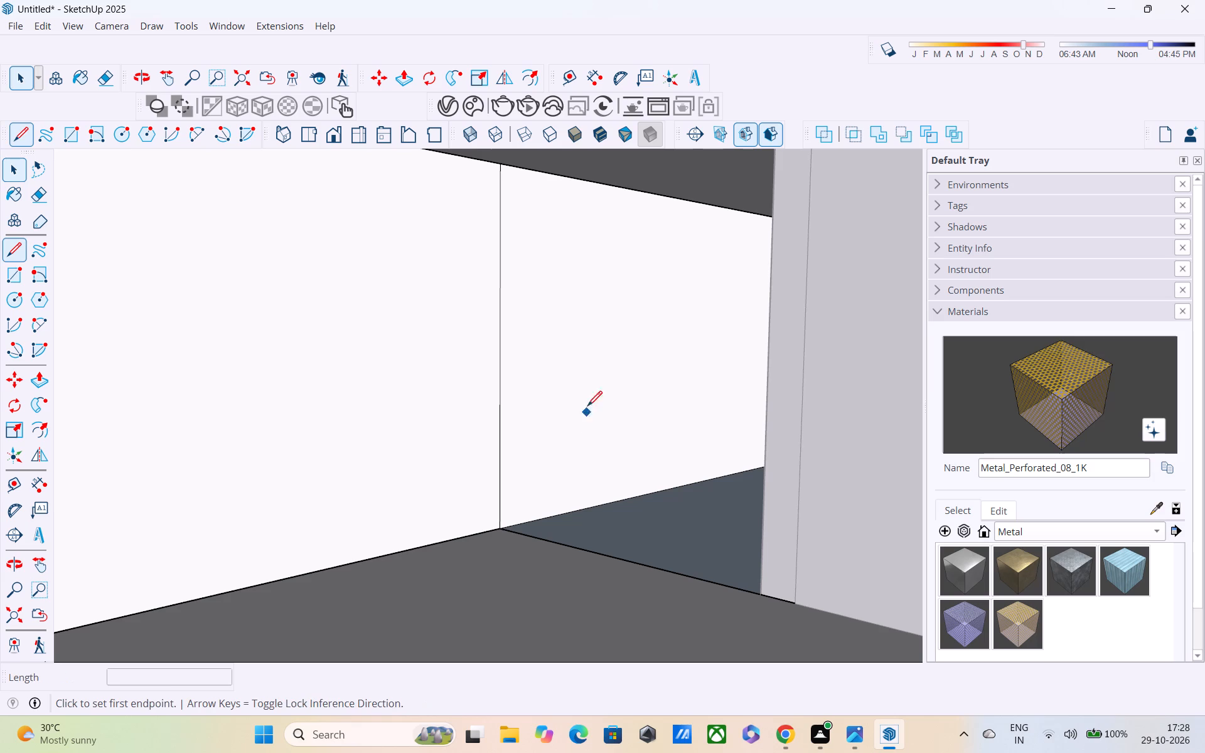
click(527, 168)
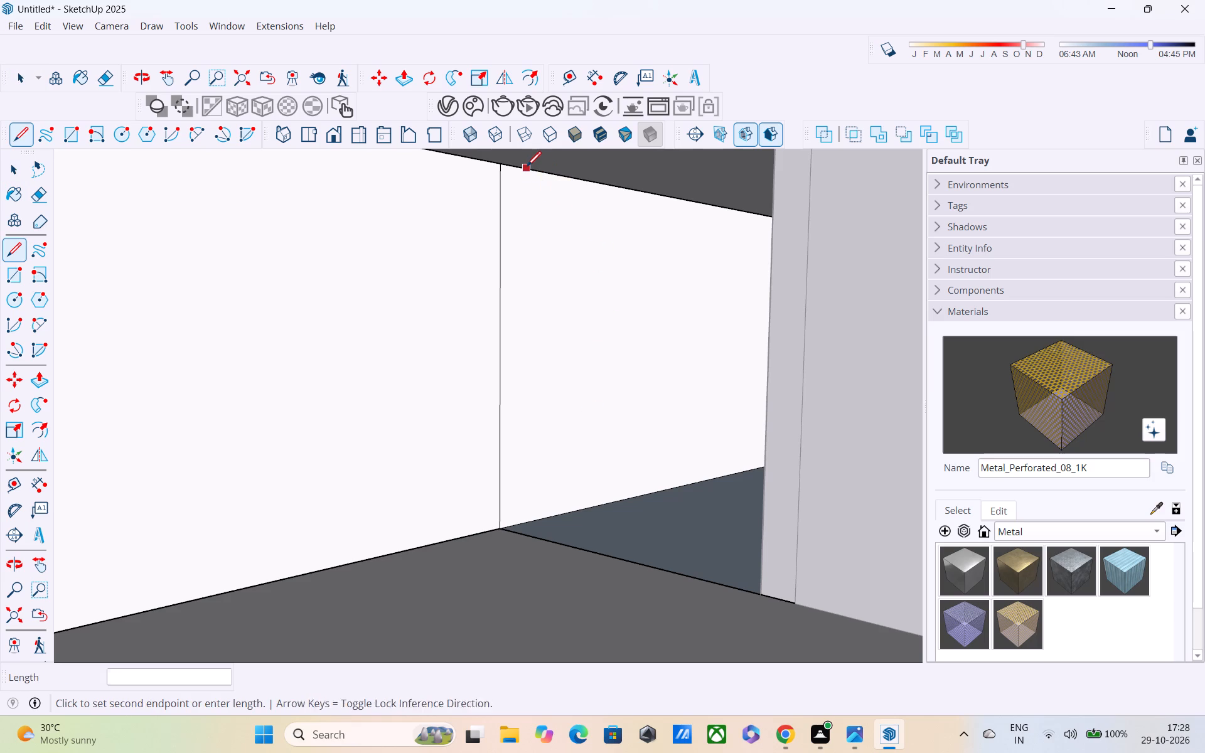
click(520, 520)
Push/pull the narrow strip between the two vertical lines about 7' 10 1/4" along the floor line to the narrow-strip wall.
key(p)
click(517, 445)
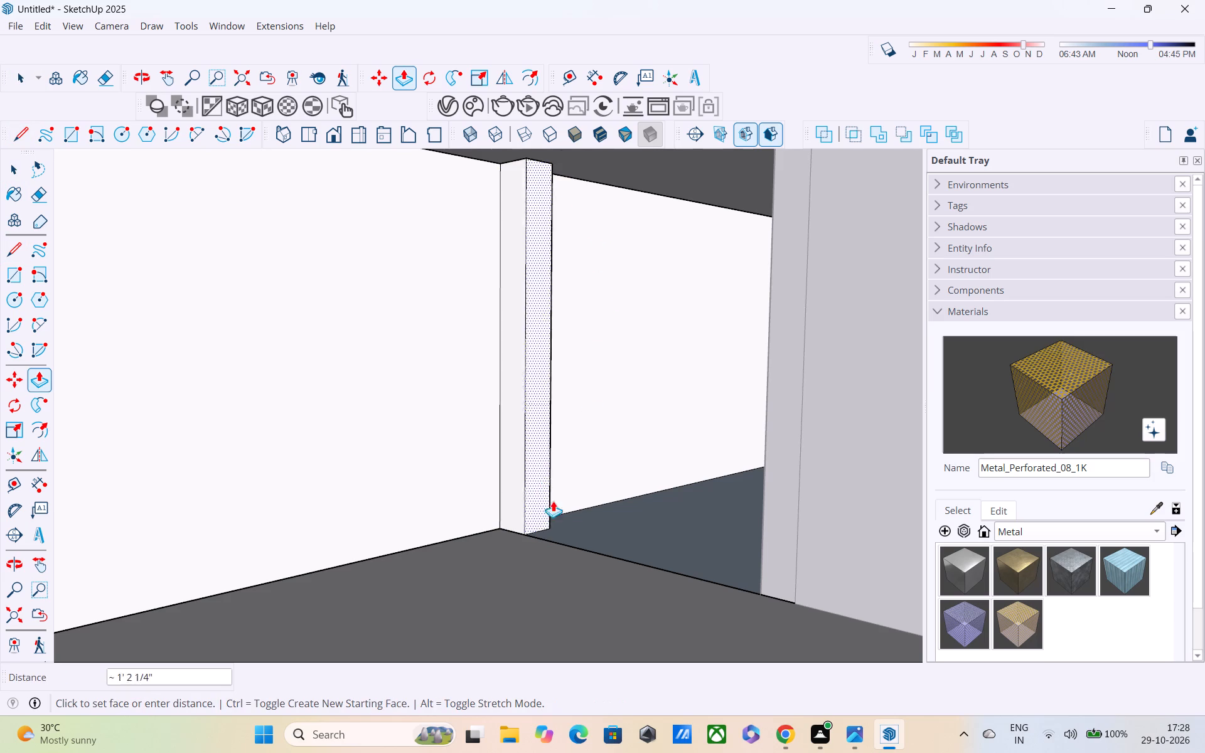
click(767, 598)
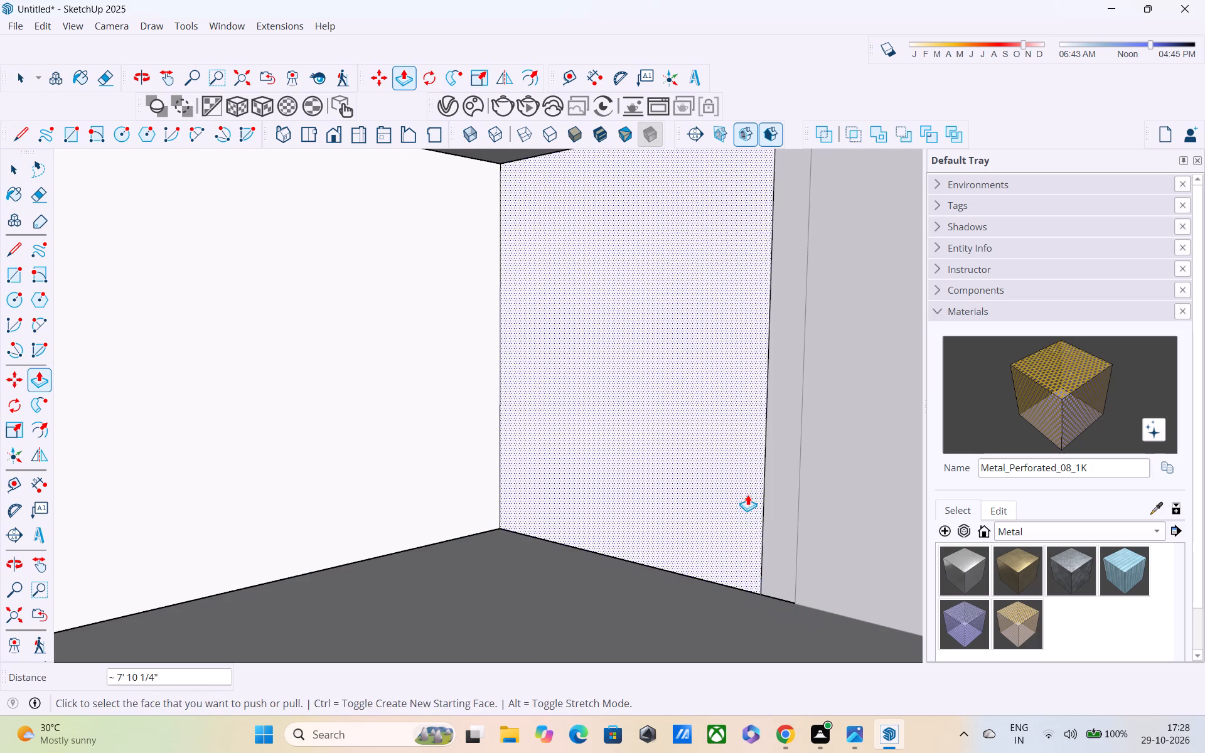
Draw a door rectangle about 3' 3 7/8" by 7' 8 1/2" on the new cross wall, slightly above the floor.
middle_drag(748, 494, 921, 405)
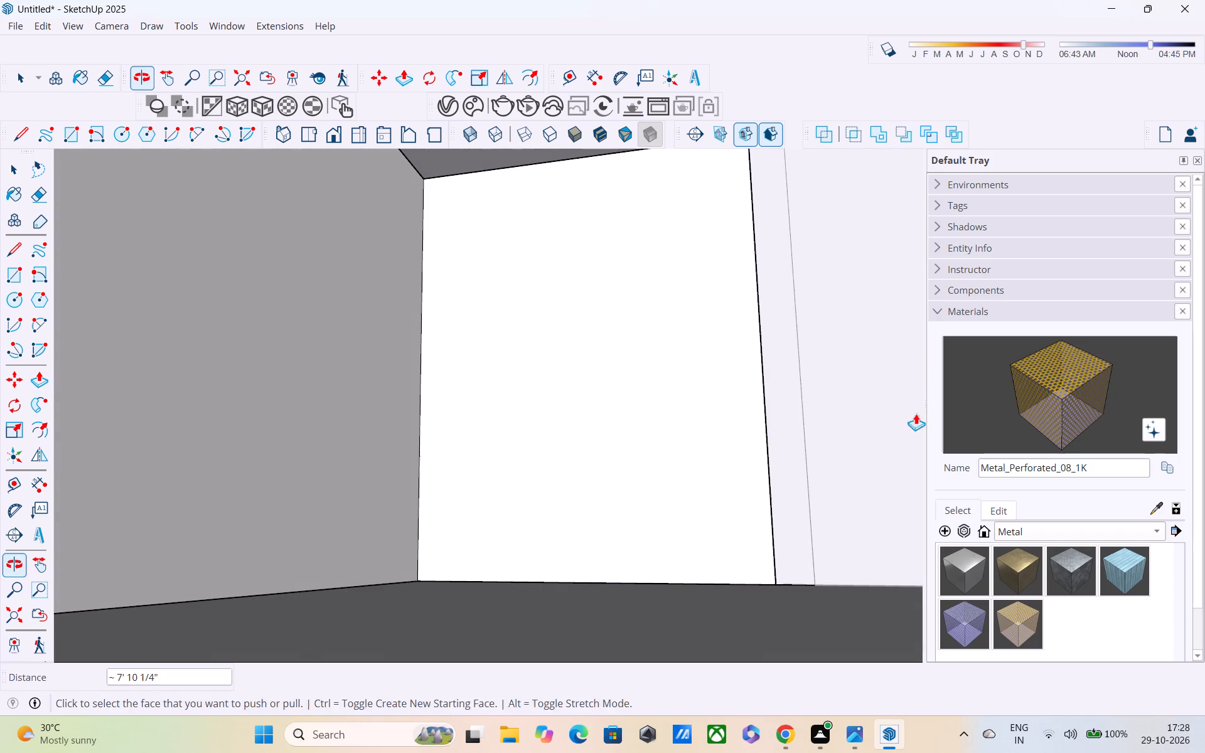
key(space)
key(r)
middle_drag(569, 335, 586, 351)
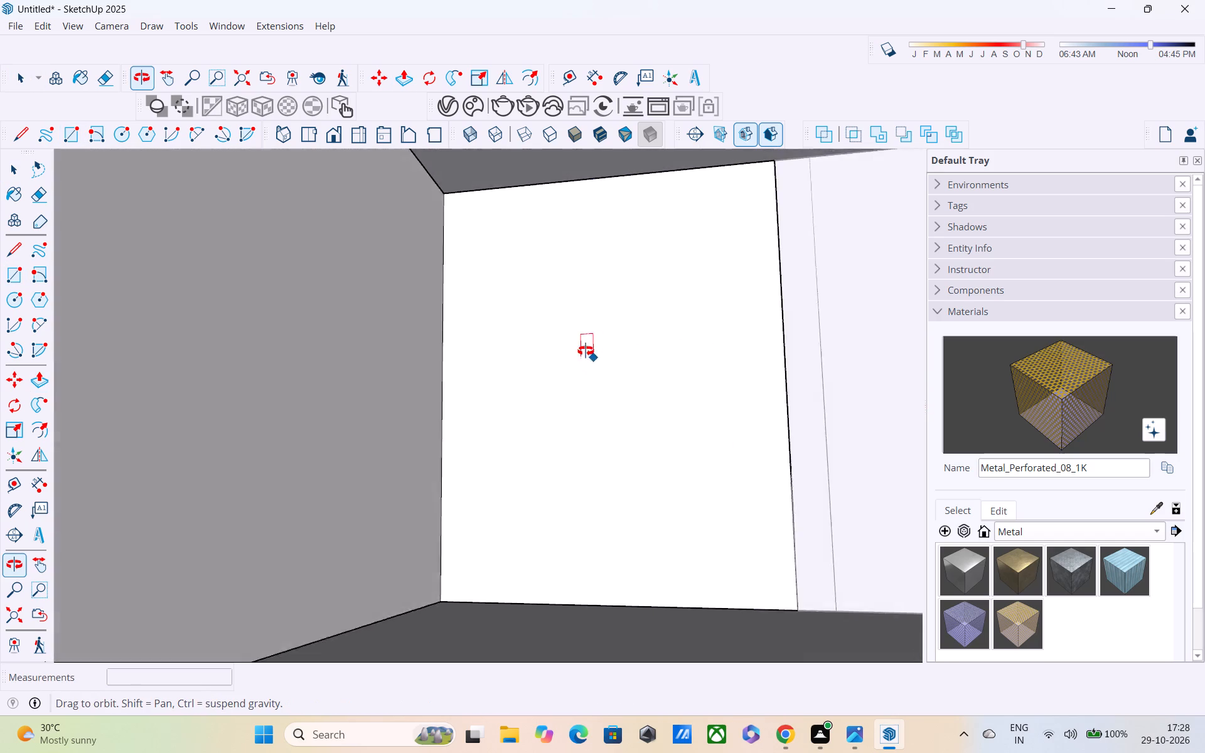
middle_drag(586, 351, 596, 355)
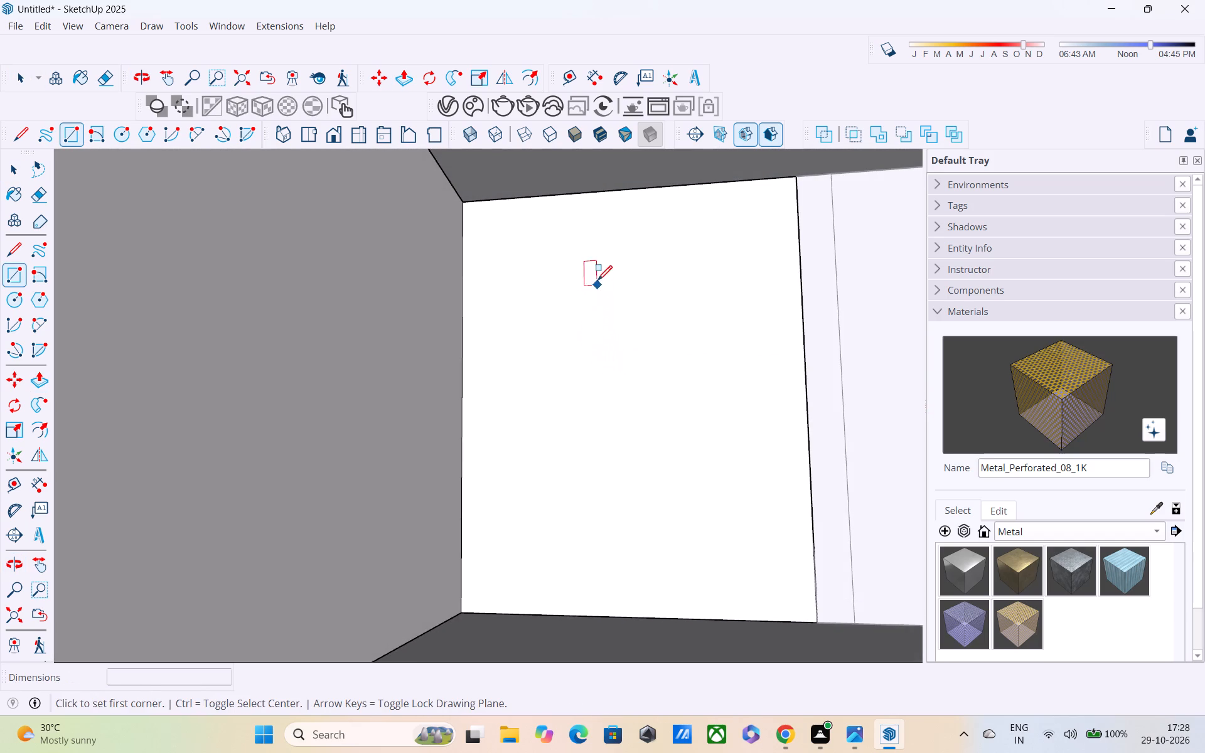
click(594, 257)
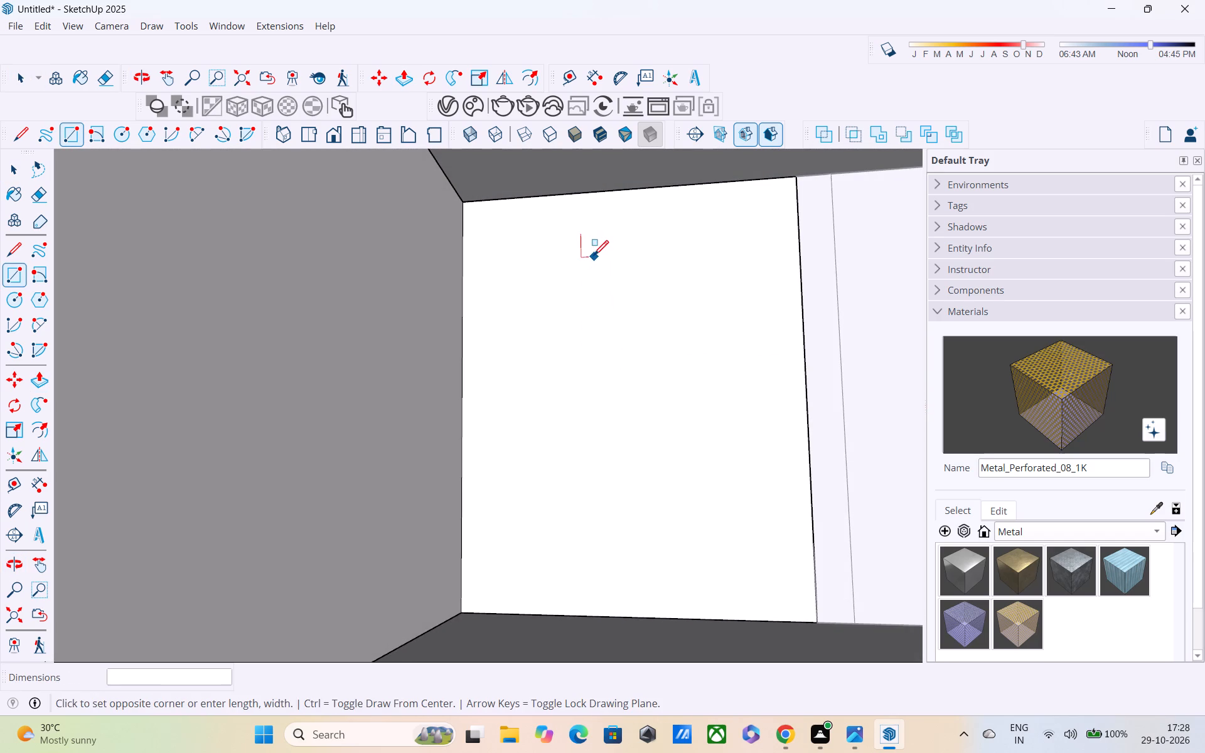
click(751, 589)
key(space)
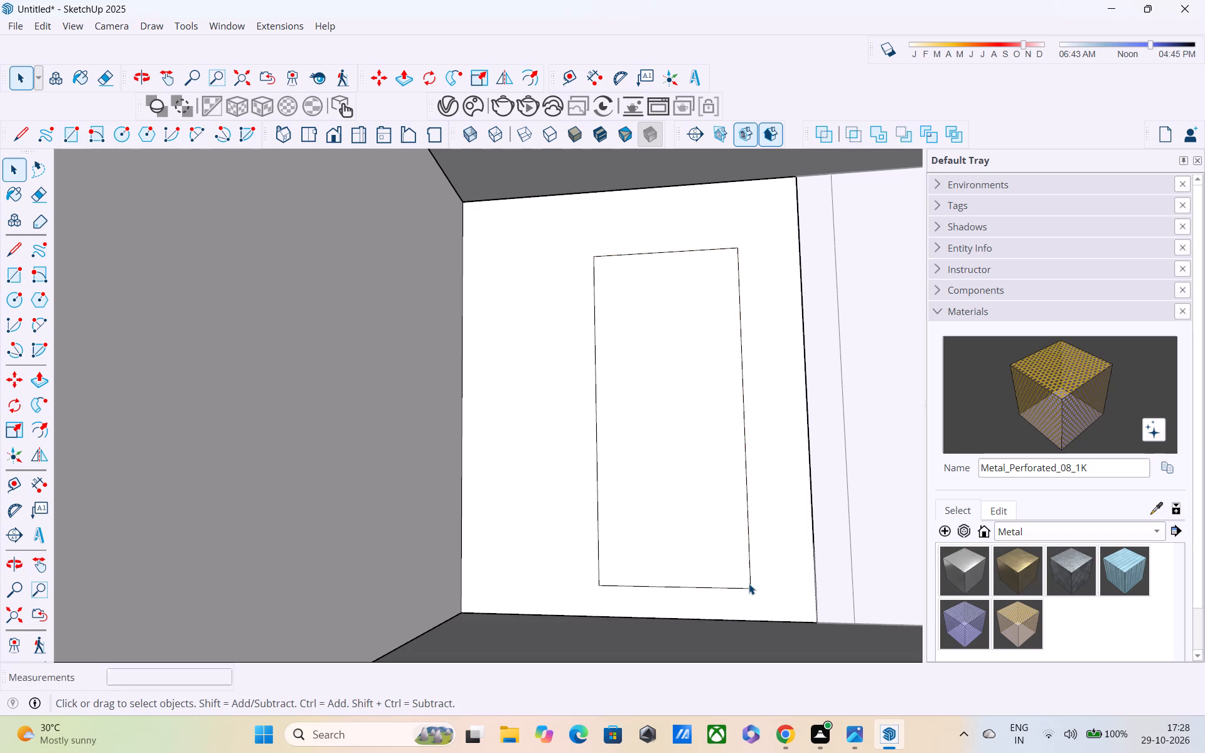
Offset the door rectangle inward about 3 13/16" to form the frame outline.
key(f)
click(733, 553)
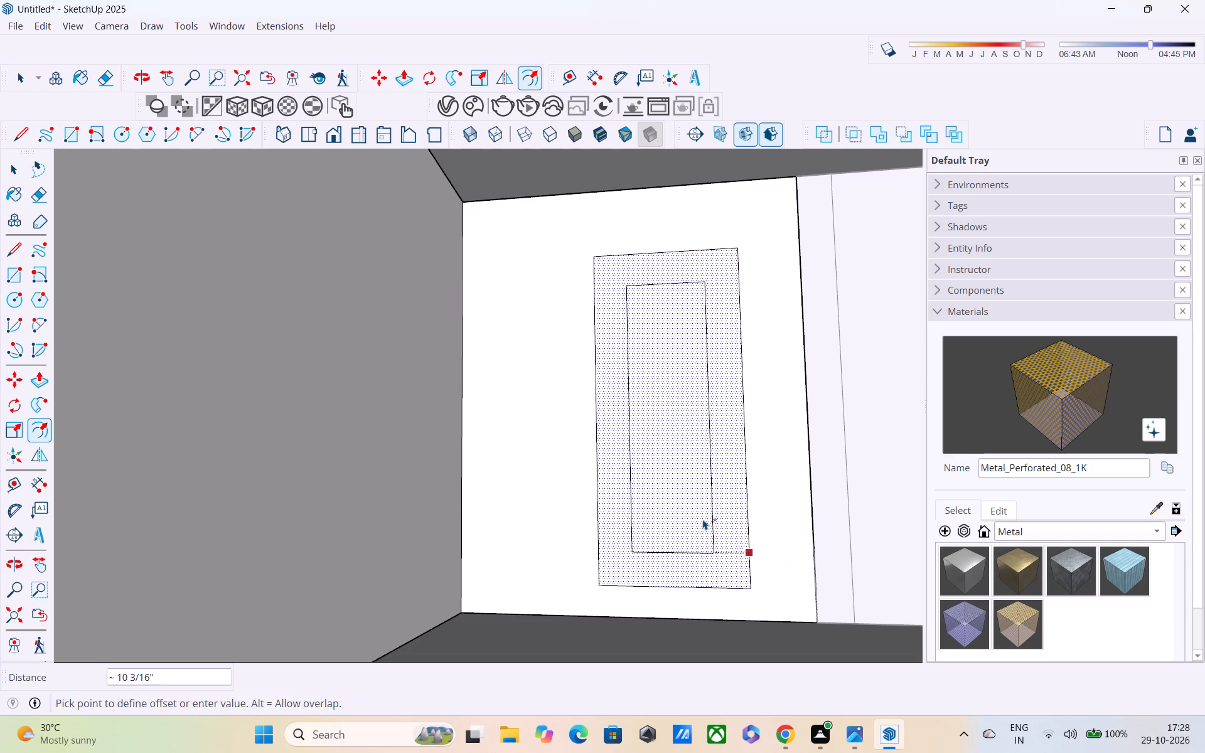
click(736, 589)
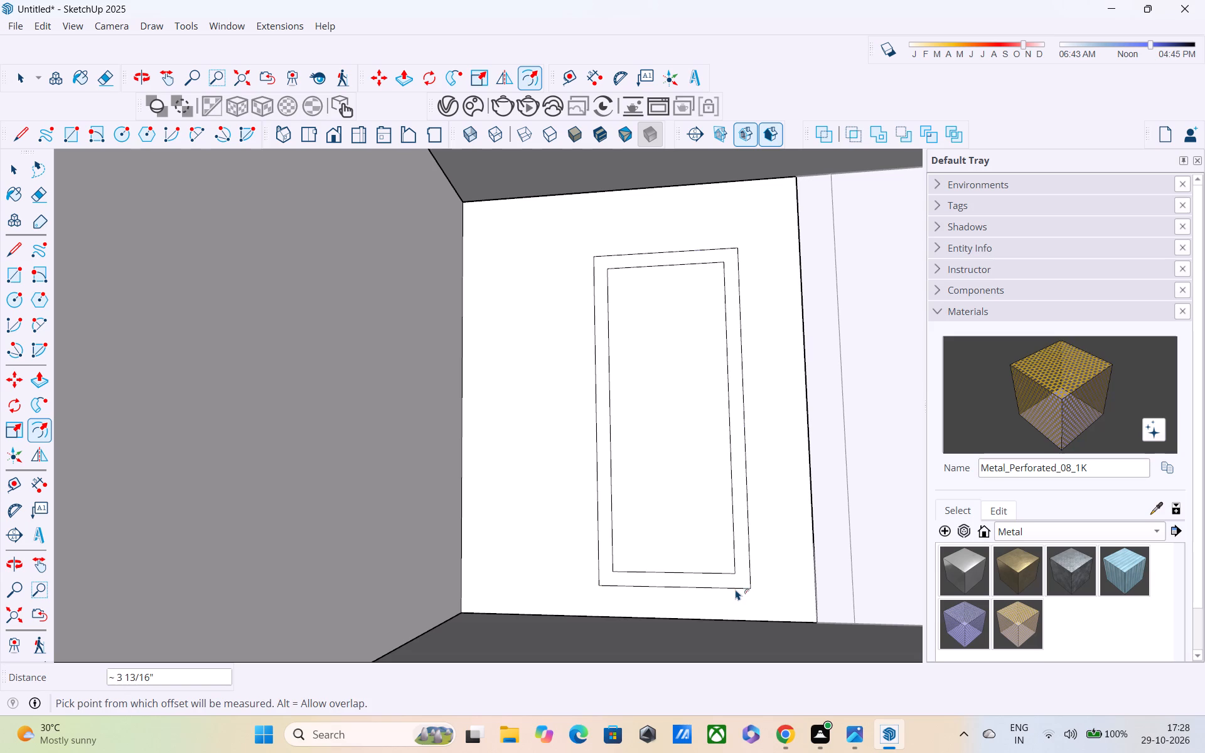
Push the inner door face back about 1' 1/16" to cut the opening through the cross wall.
key(p)
click(720, 542)
click(697, 461)
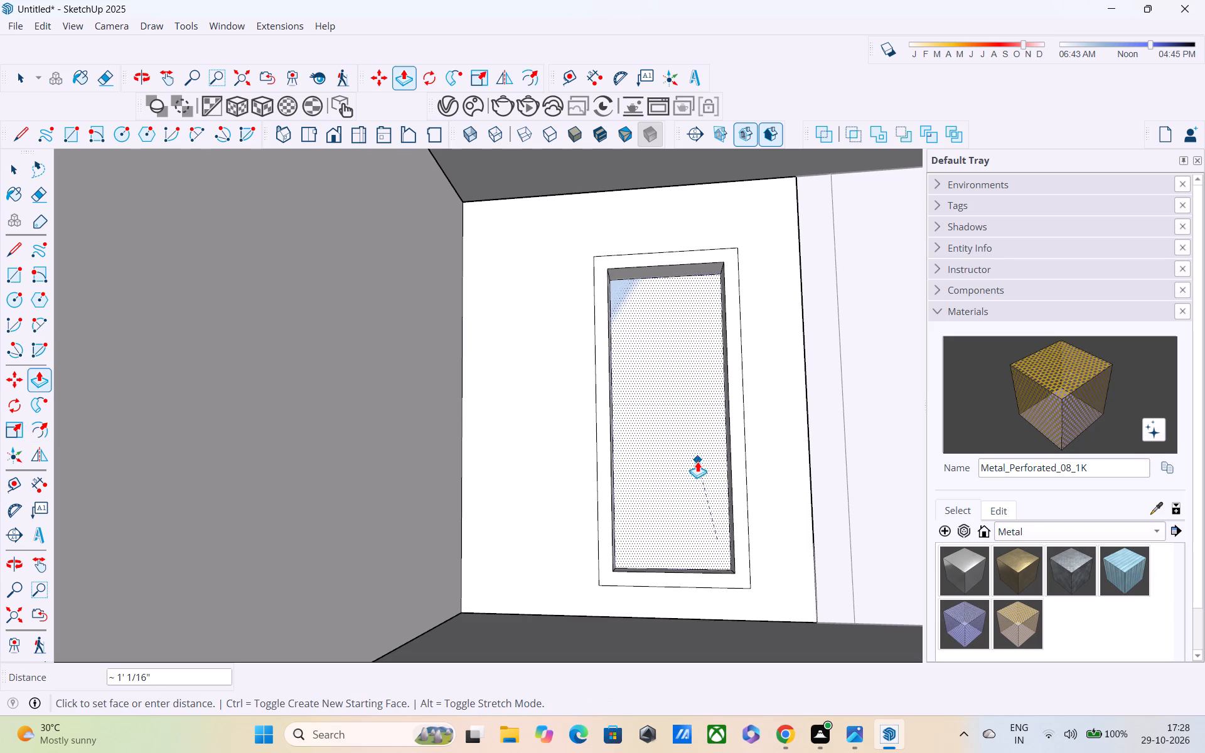
Push the opening's corner-side jamb outward about 1 1/2" and its bottom face down about 3 13/16" to the outer outline.
middle_drag(694, 511, 694, 543)
scroll(684, 585, up, 2)
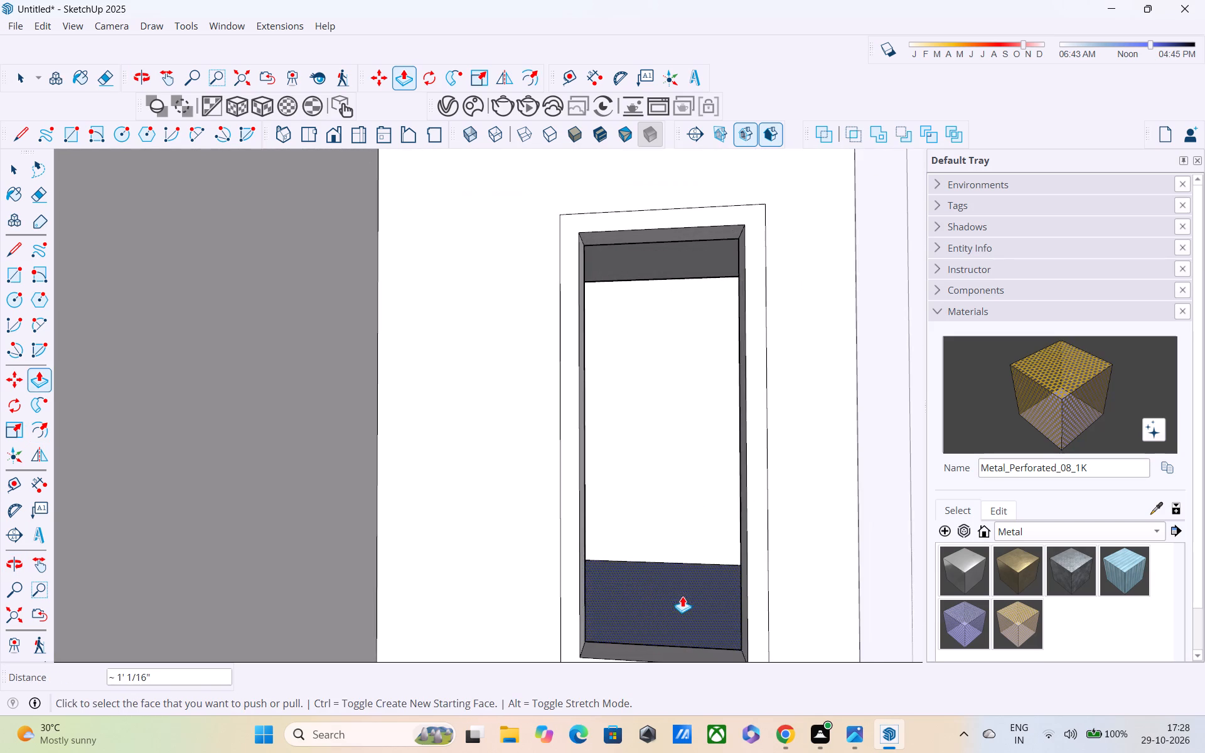
shift+middle_drag(682, 596, 679, 540)
scroll(641, 509, up, 3)
middle_drag(597, 505, 581, 505)
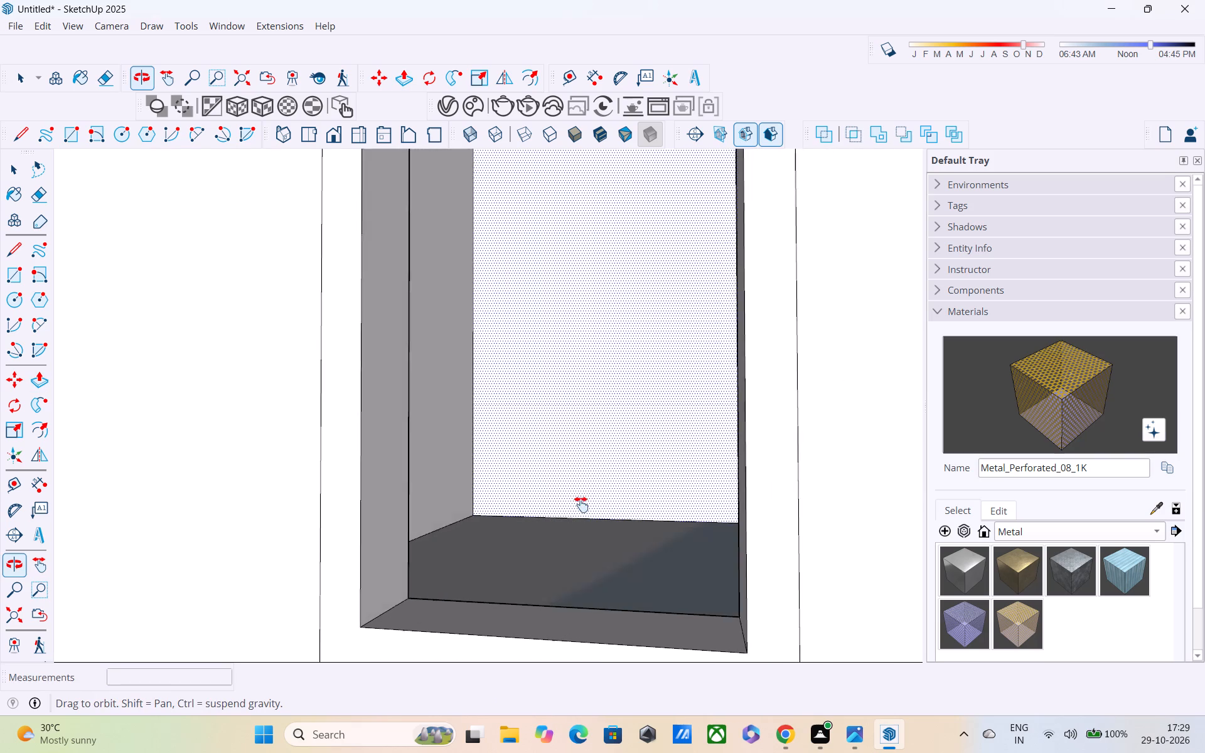
middle_drag(581, 505, 631, 489)
drag(561, 486, 535, 479)
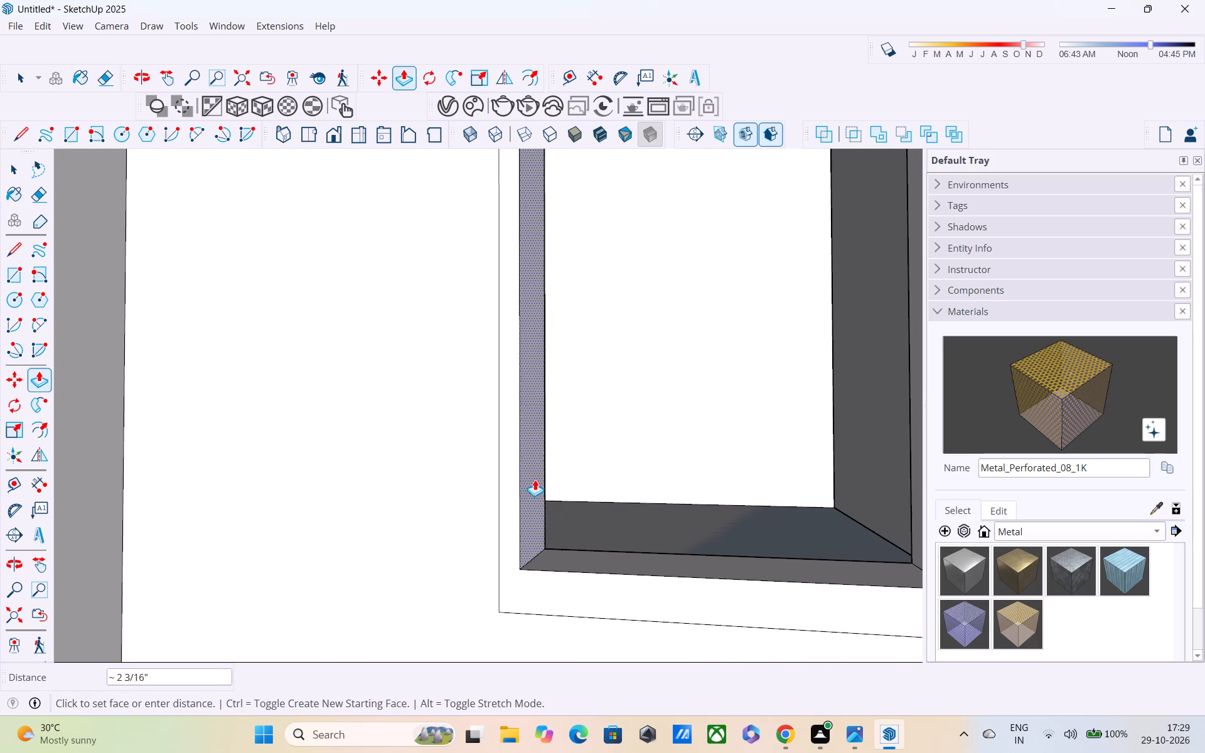
drag(535, 479, 544, 535)
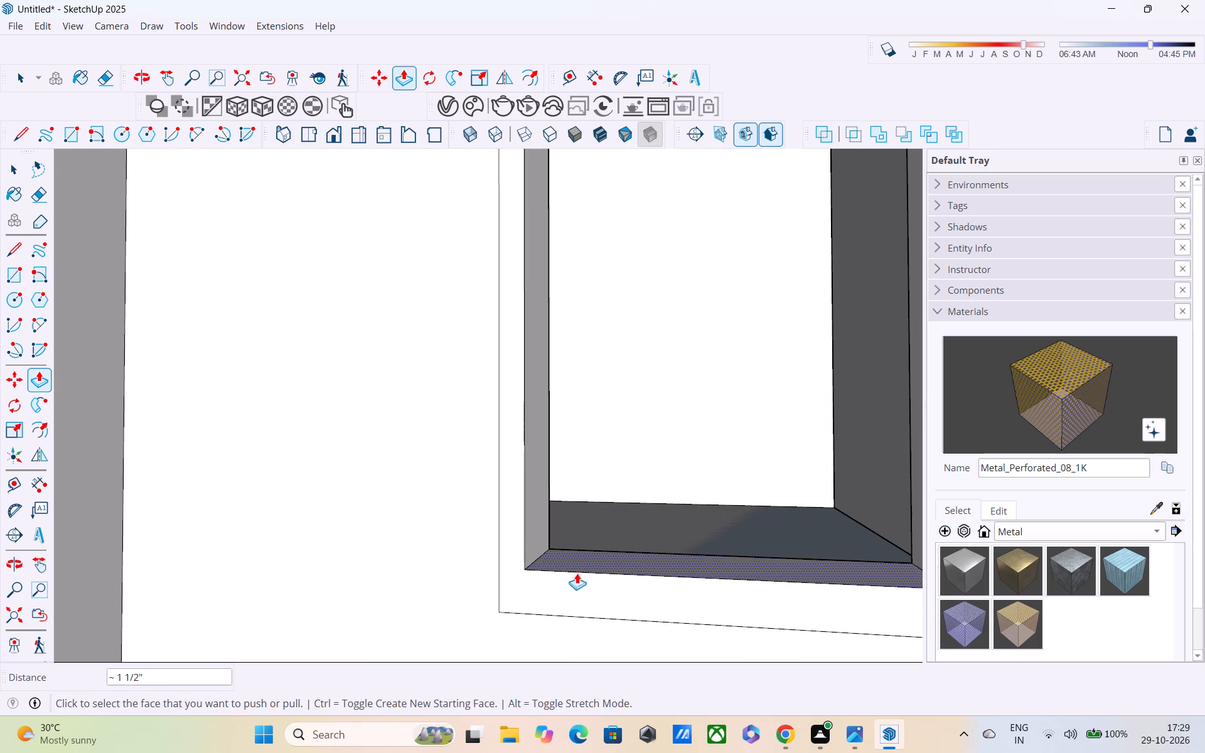
drag(609, 563, 616, 644)
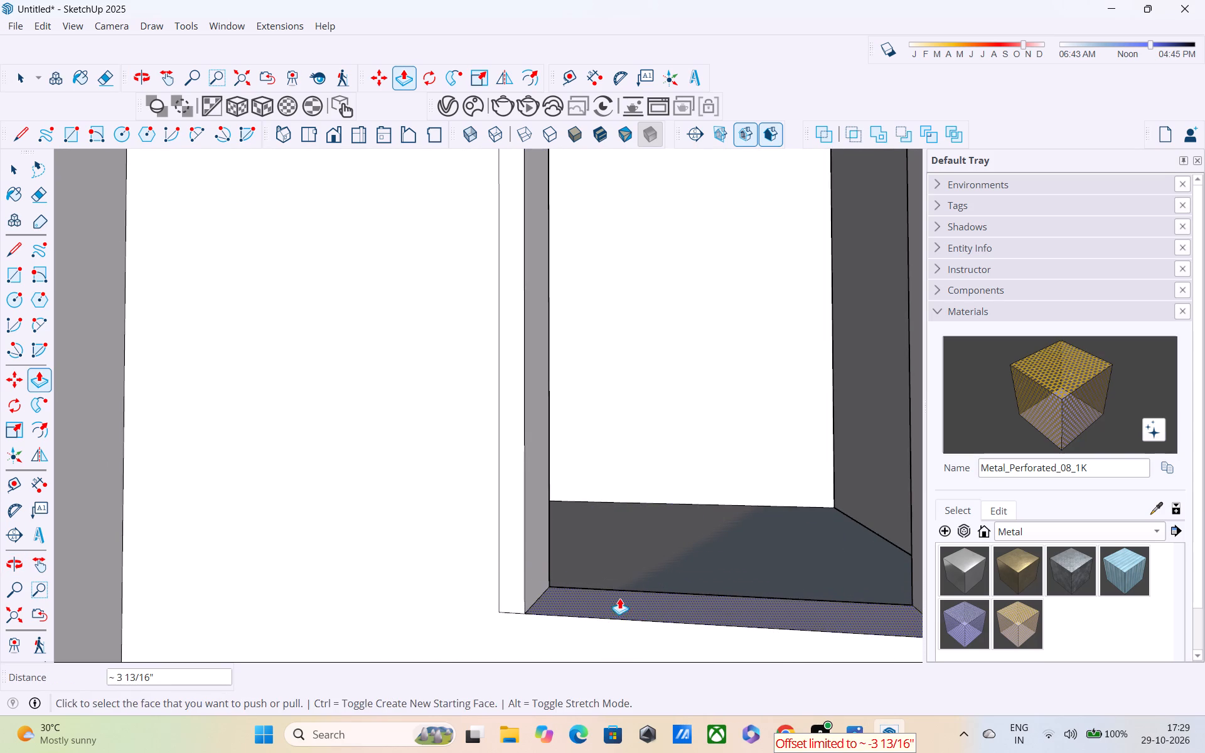
Paint the upper-floor door frame face with the Wood_Planks_01_1K material from the Wood collection.
shift+middle_drag(617, 593, 564, 511)
scroll(565, 505, down, 6)
middle_drag(610, 499, 606, 557)
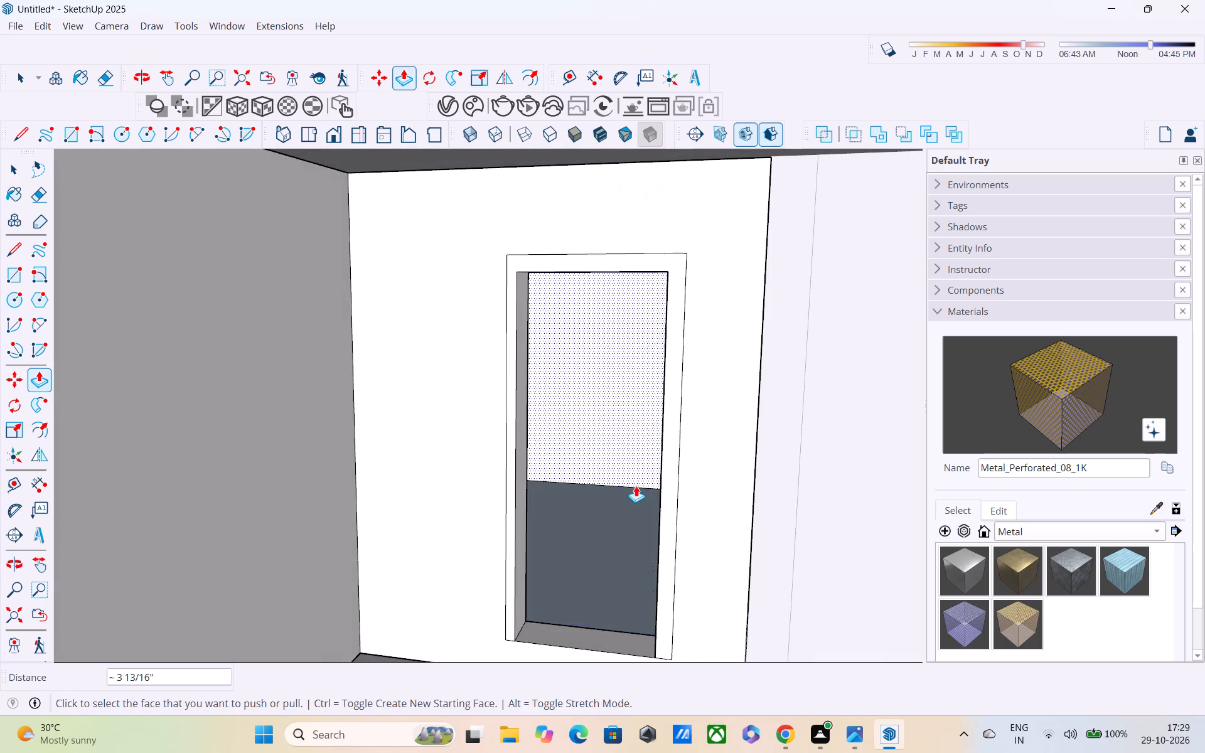
scroll(636, 486, up, 1)
shift+middle_drag(634, 483, 617, 438)
key(space)
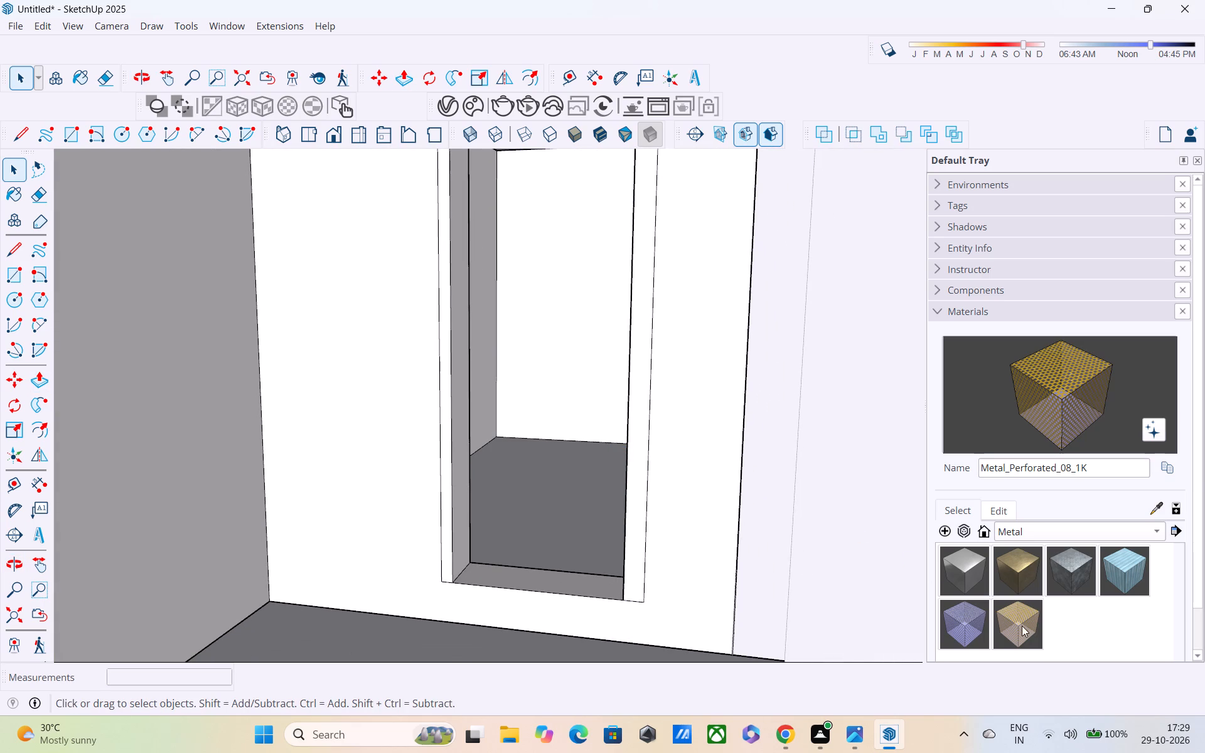
click(1067, 540)
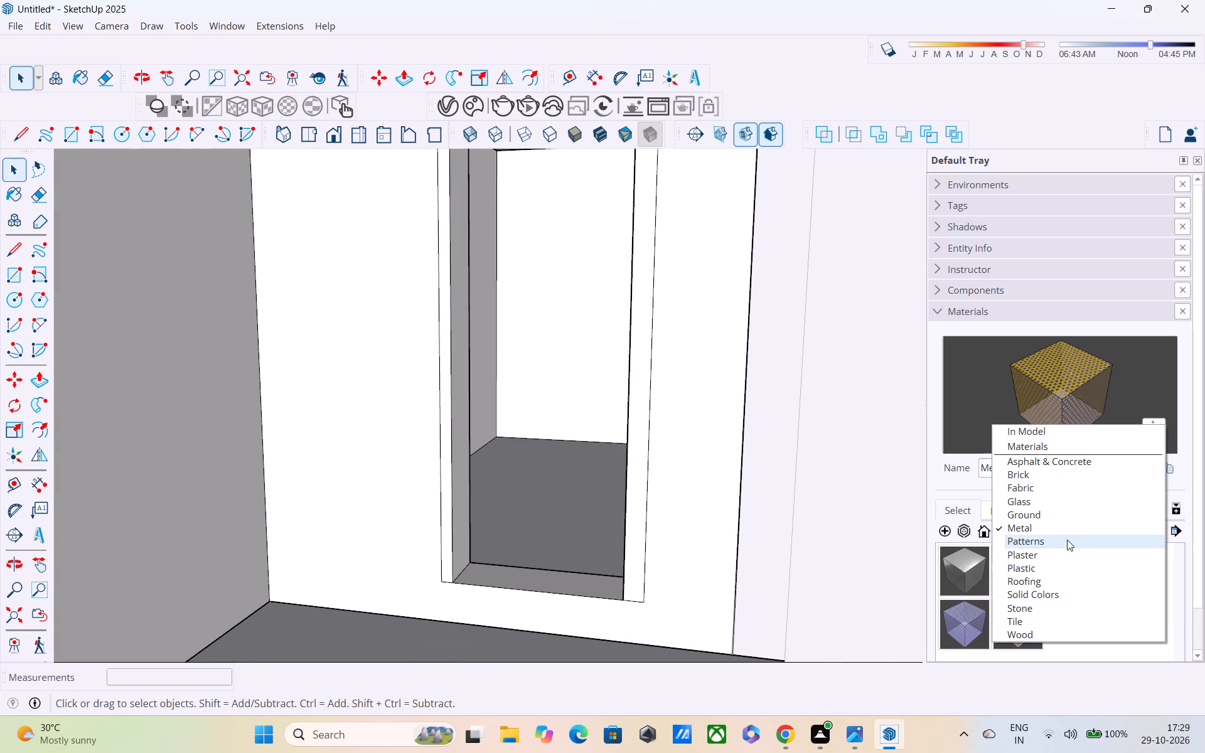
click(1061, 631)
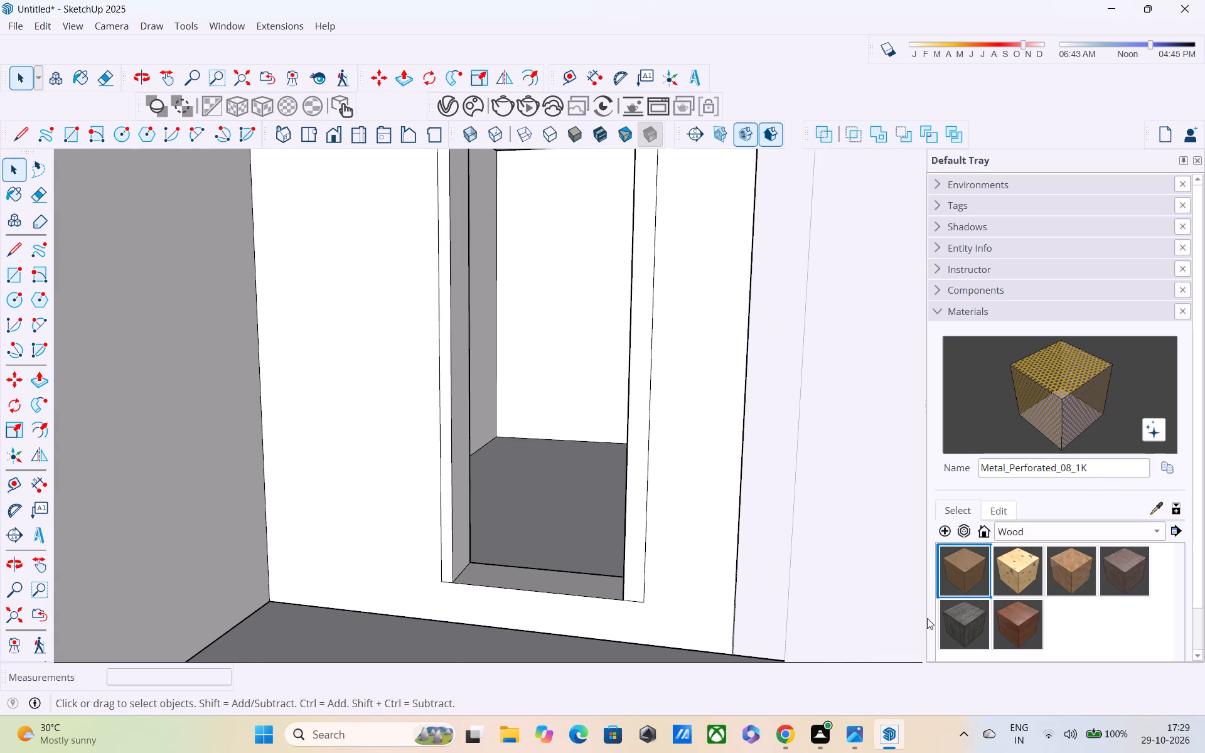
click(972, 636)
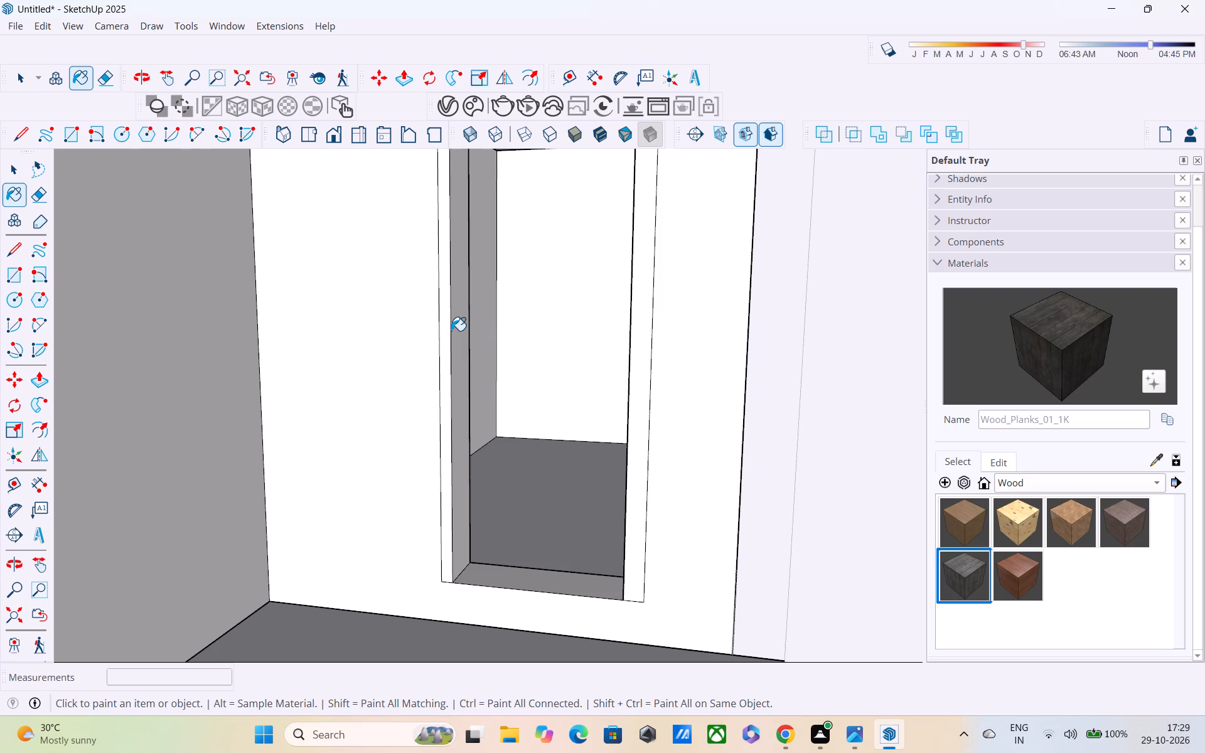
click(440, 308)
click(446, 304)
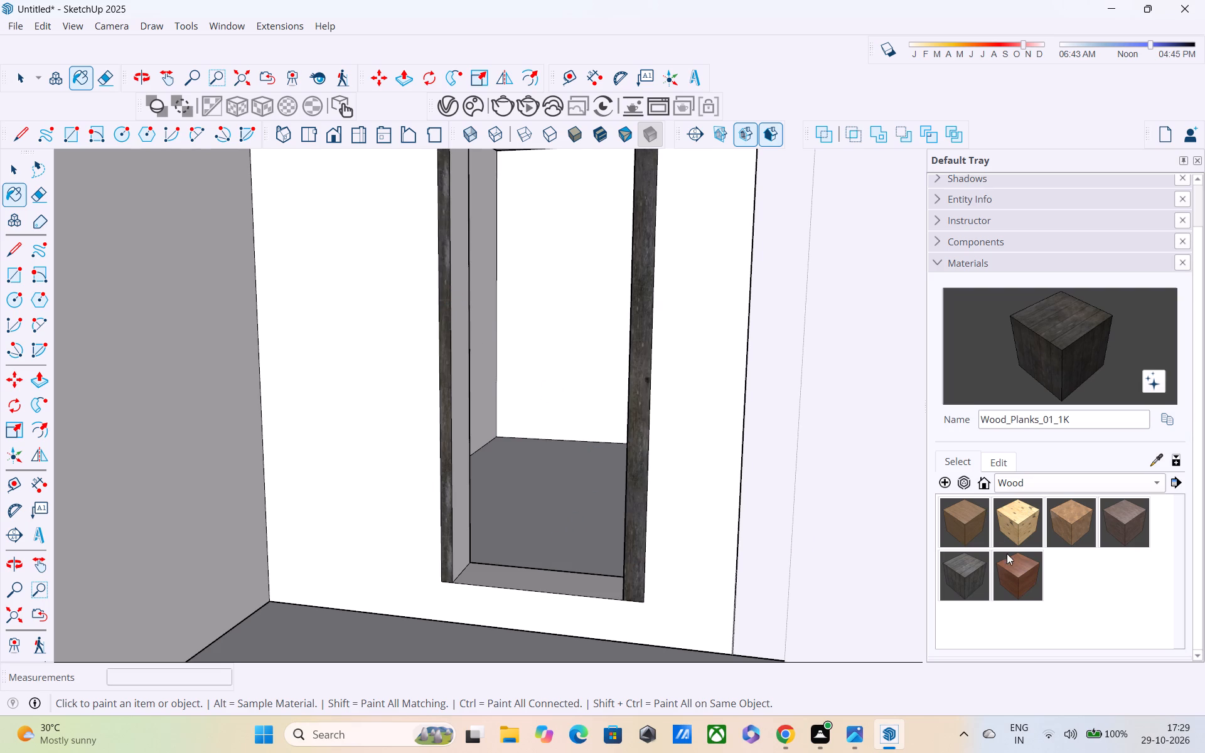
Draw a rectangle about 7' 4 11/16" by 2' 9 7/16" across the door opening, midway through the jamb depth, as the door panel.
middle_drag(905, 469, 882, 374)
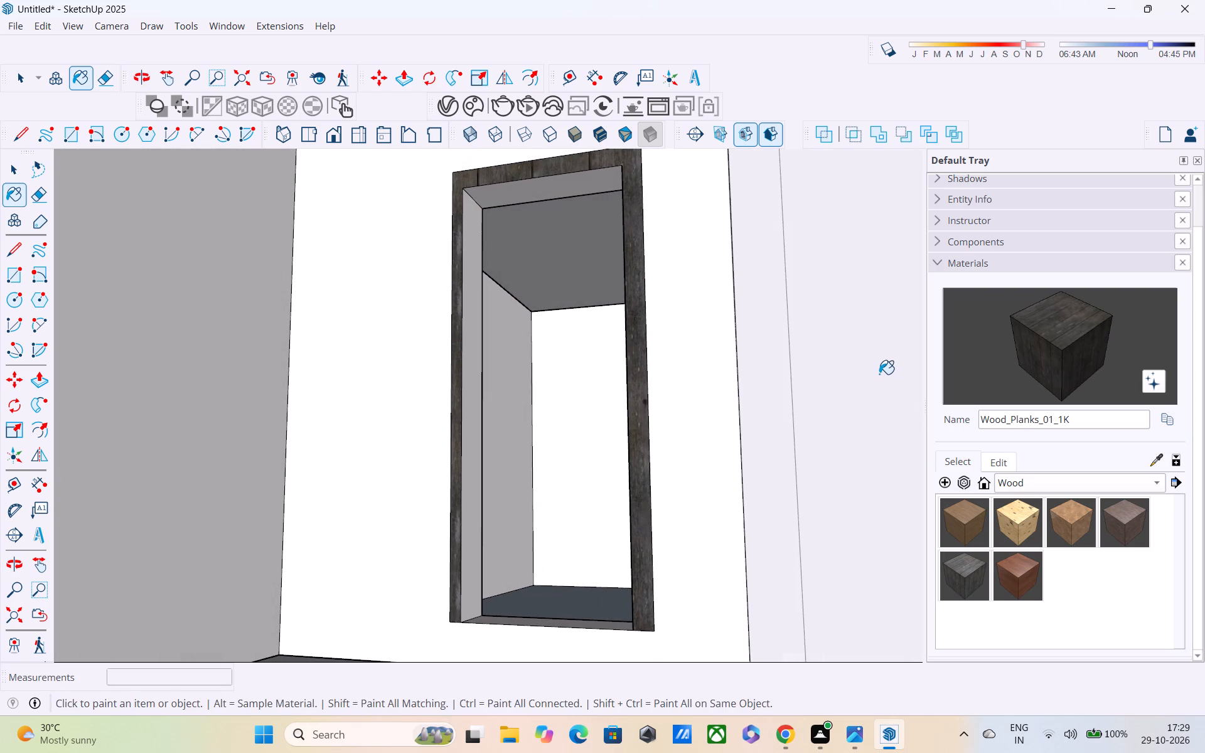
key(r)
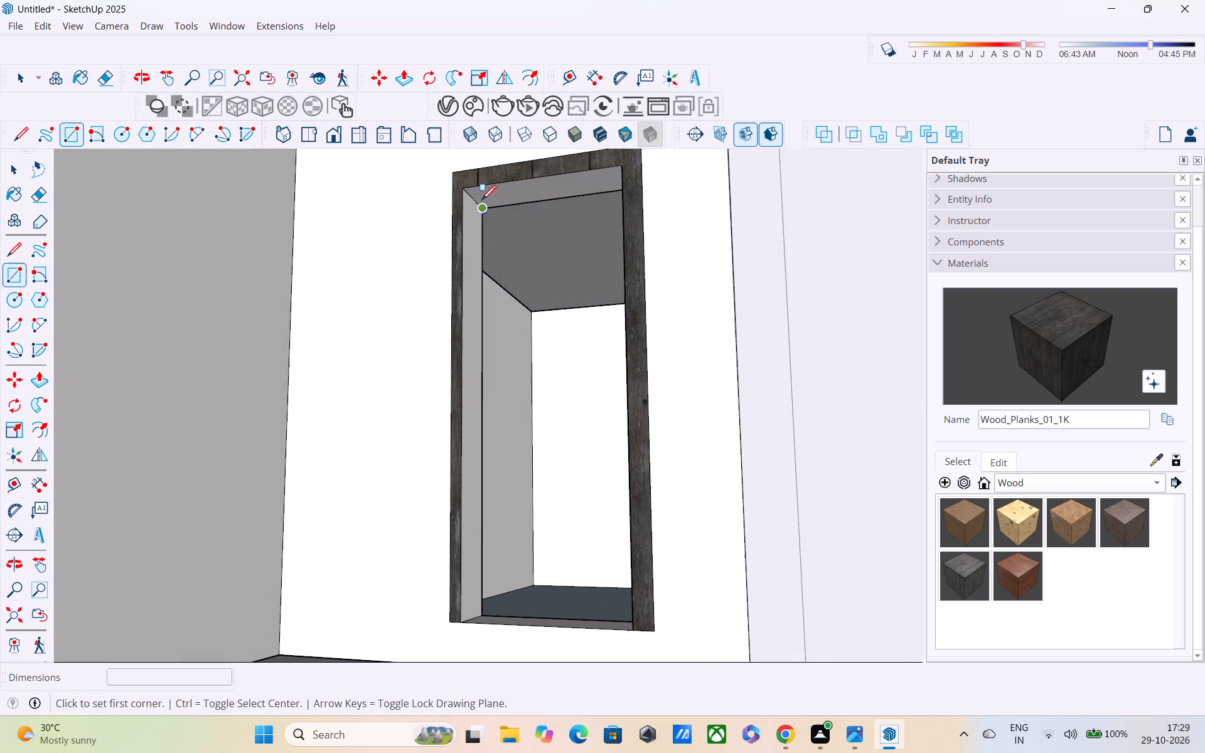
click(479, 200)
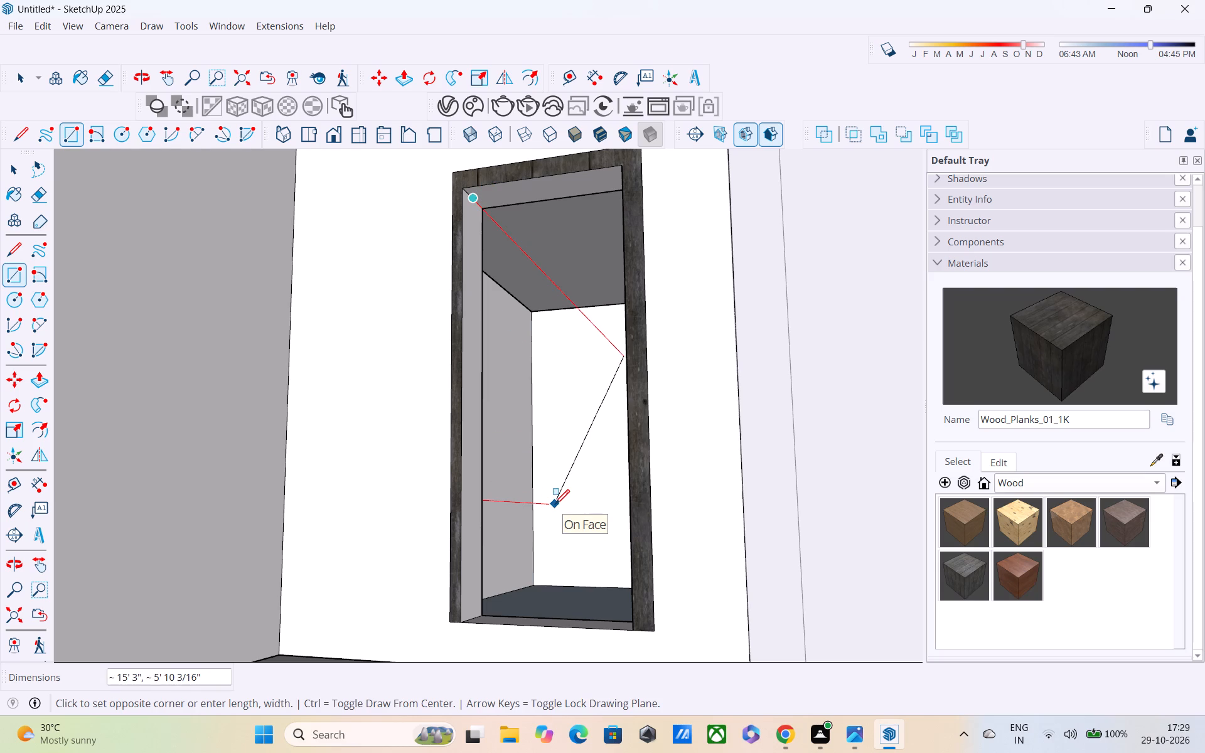
shift+middle_drag(555, 506, 523, 462)
middle_drag(521, 461, 532, 476)
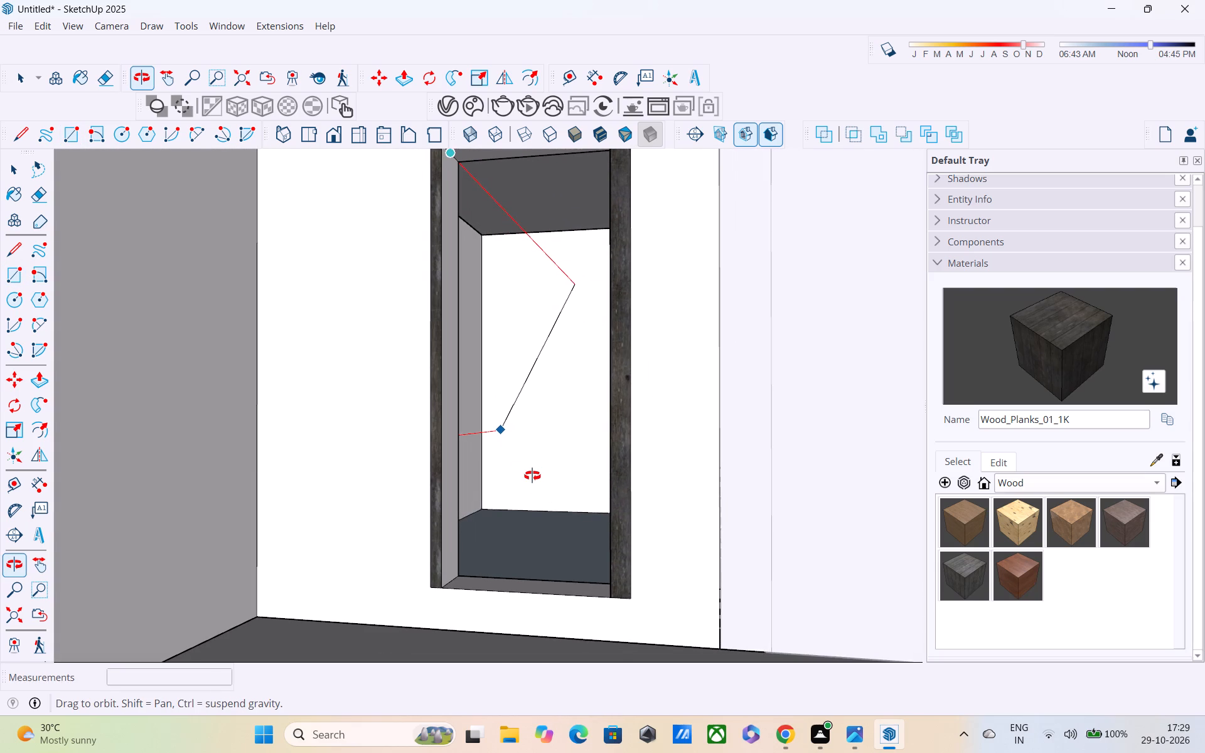
middle_drag(532, 476, 457, 400)
middle_drag(453, 409, 547, 482)
scroll(468, 419, up, 4)
middle_drag(431, 417, 449, 430)
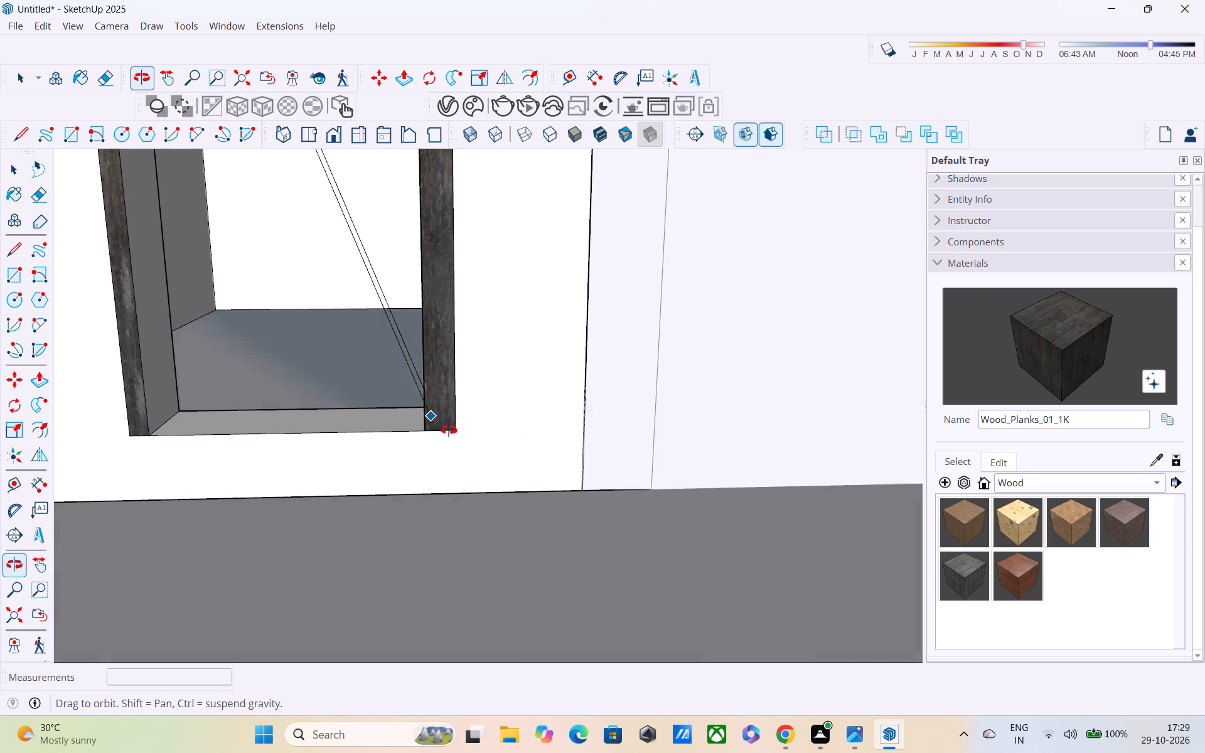
middle_drag(449, 430, 554, 446)
scroll(353, 419, up, 4)
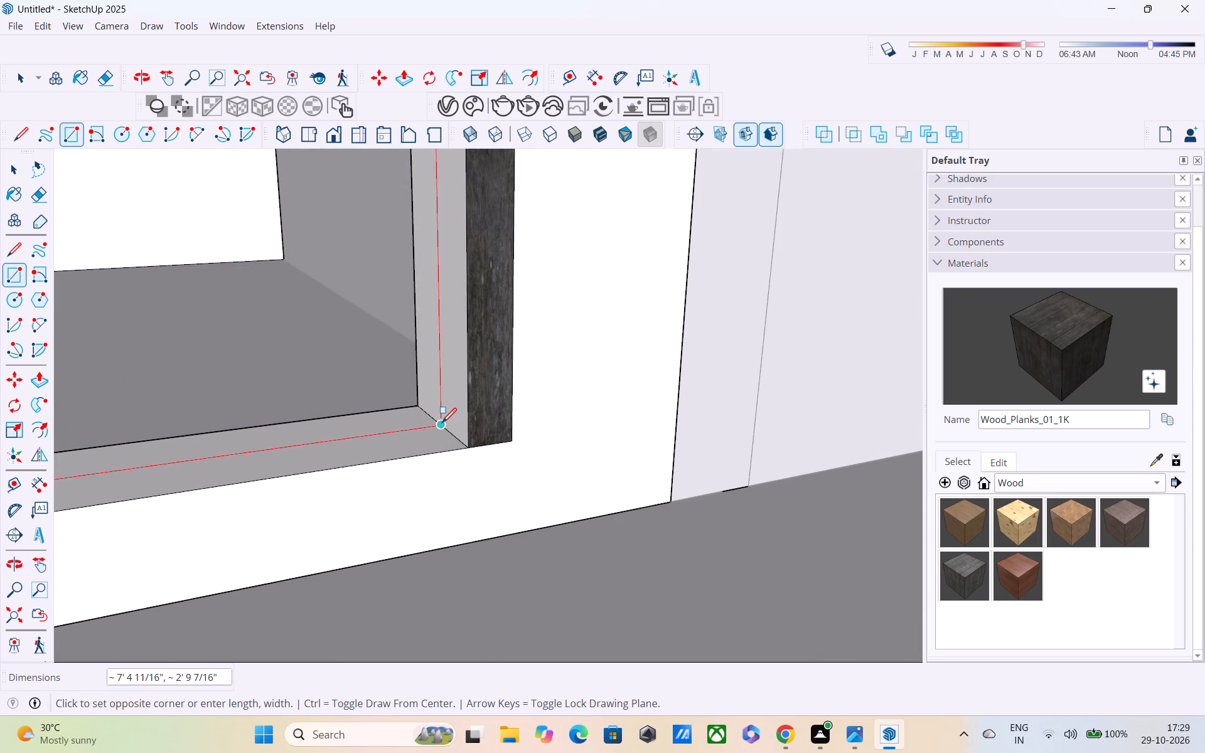
click(442, 424)
Paint the new door panel with the Wood_Veneer_15_1K material.
click(1019, 570)
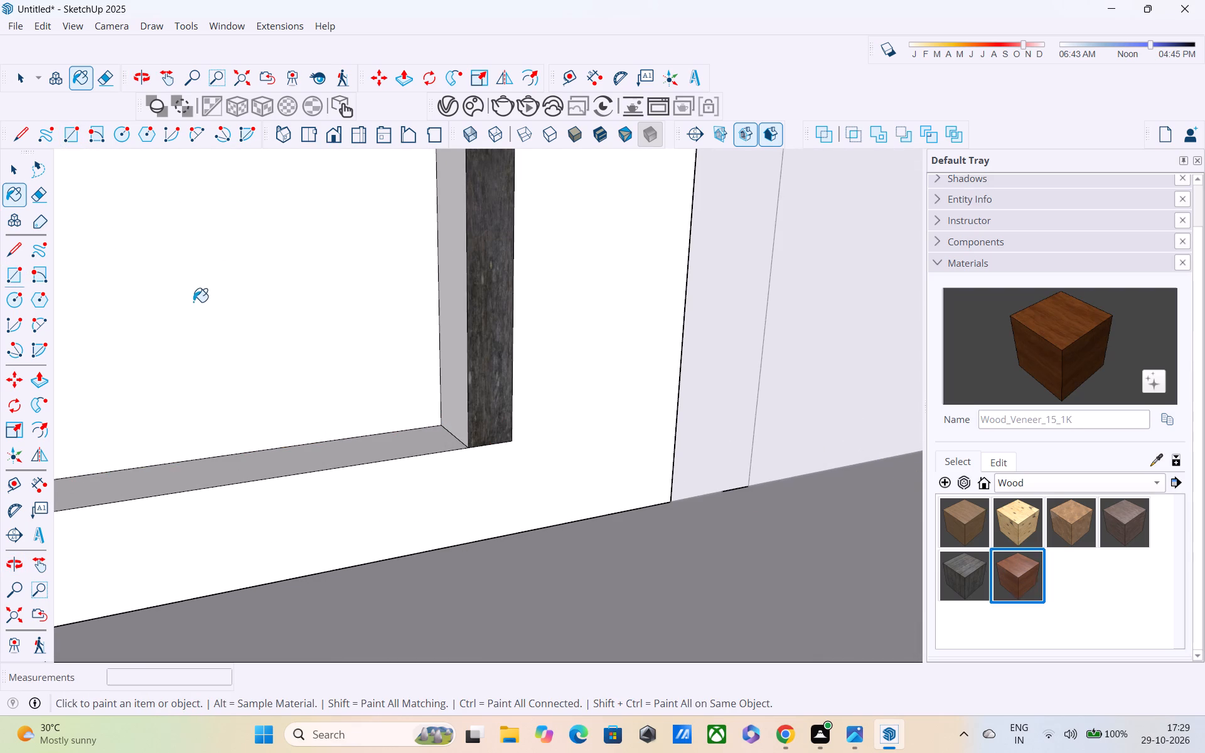
click(193, 302)
Examine the whole house from several angles, including the upper balcony, the roof and the front facade.
scroll(228, 317, down, 6)
scroll(364, 311, down, 4)
middle_drag(371, 316, 298, 329)
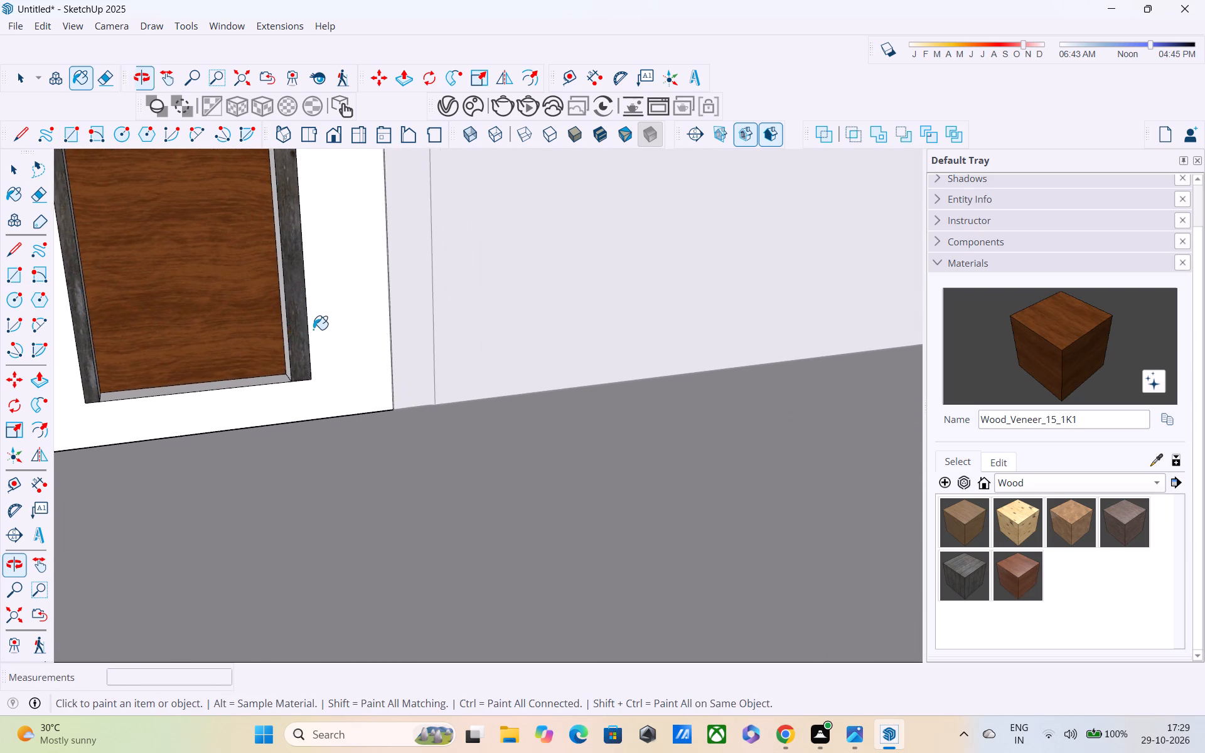
scroll(318, 329, down, 6)
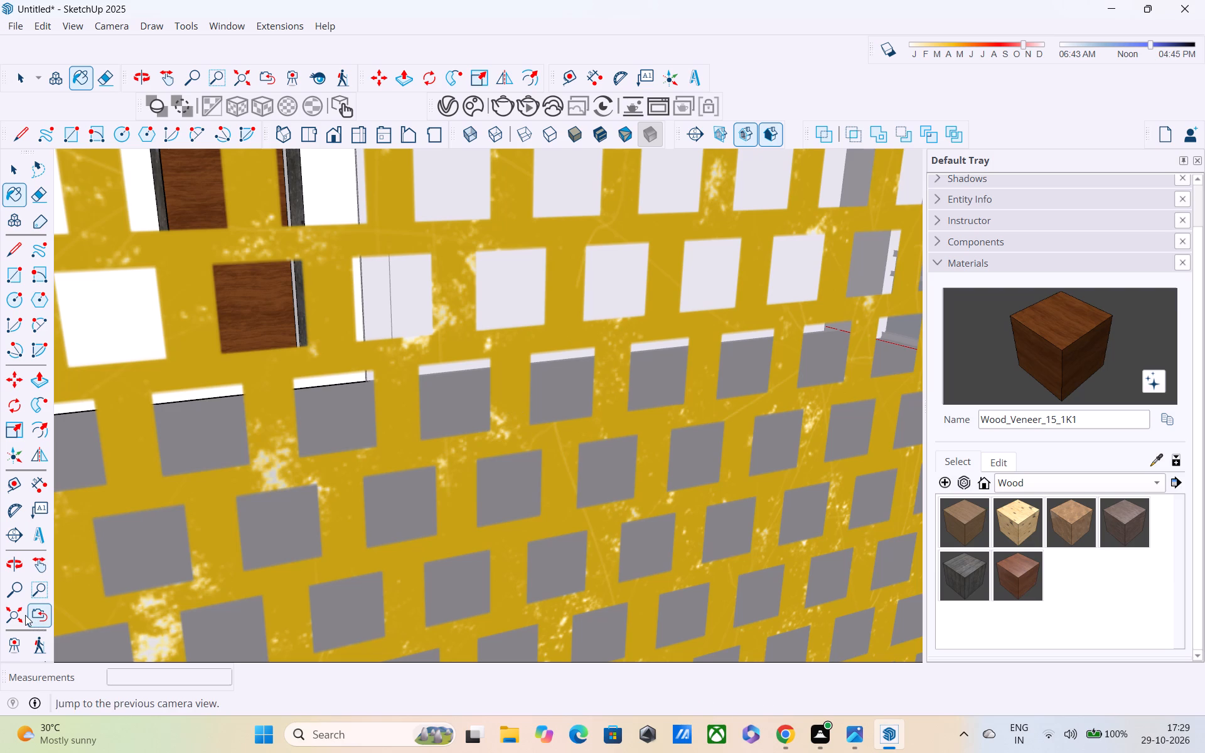
click(24, 615)
middle_drag(400, 457, 90, 384)
scroll(286, 366, up, 8)
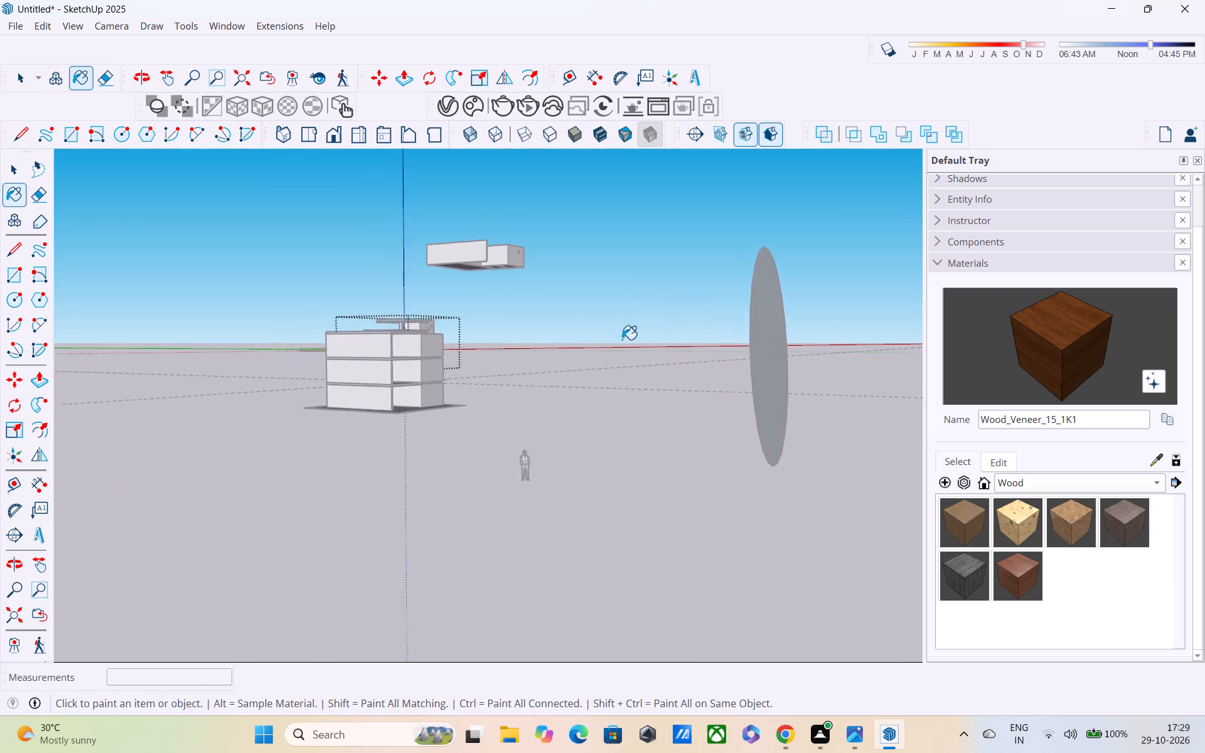
scroll(622, 339, up, 9)
scroll(243, 347, up, 11)
scroll(154, 370, down, 1)
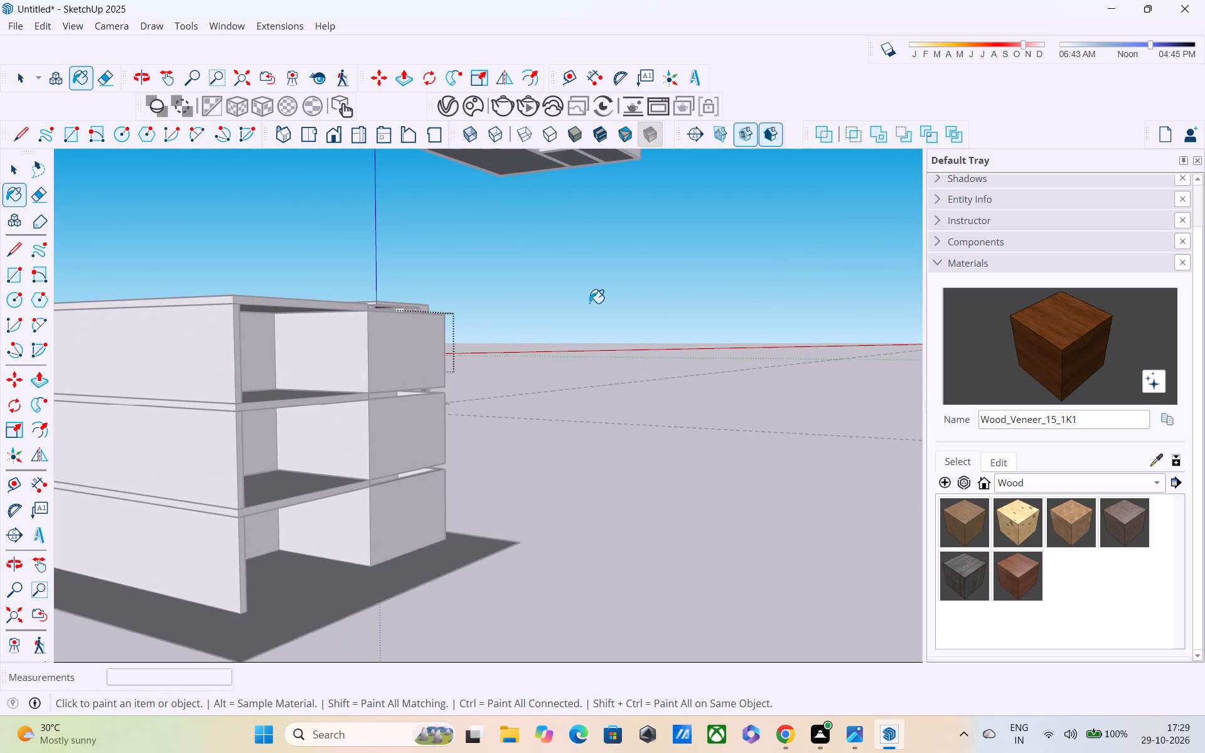
middle_drag(590, 302, 469, 318)
scroll(469, 318, up, 5)
key(space)
click(542, 389)
scroll(452, 344, up, 5)
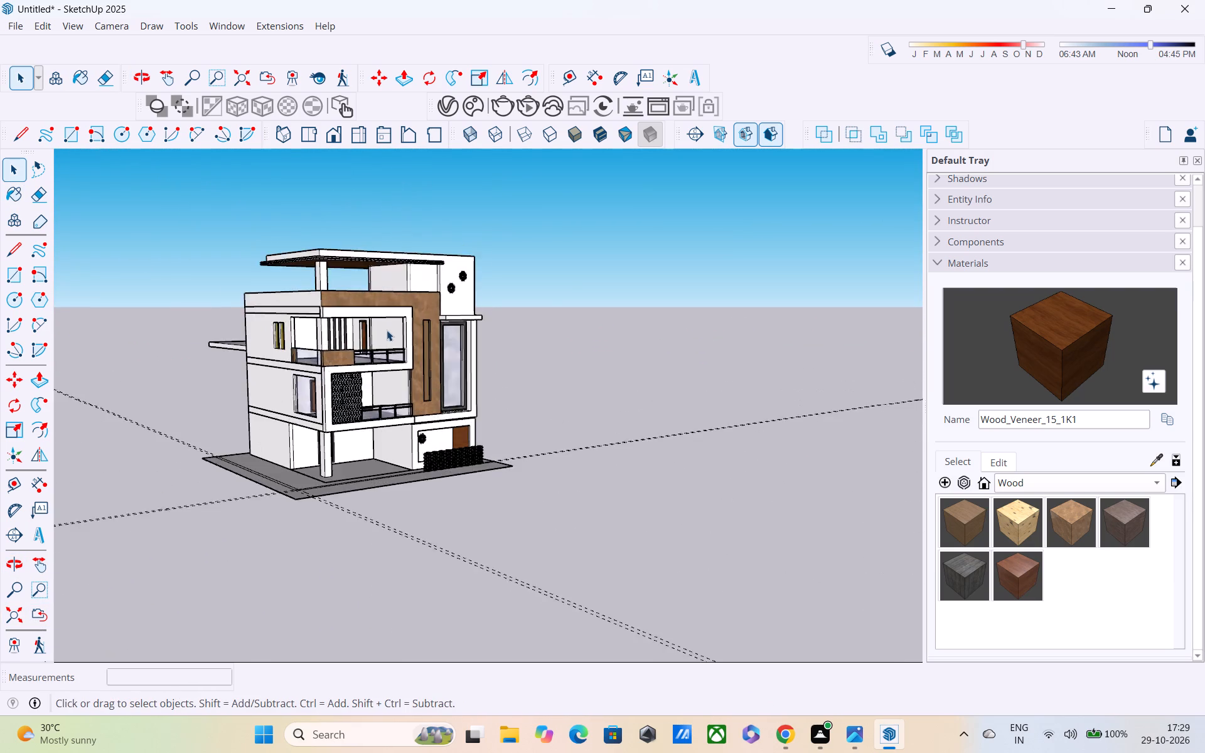
scroll(387, 330, up, 5)
middle_drag(356, 334, 201, 324)
scroll(305, 331, up, 6)
middle_drag(318, 338, 289, 341)
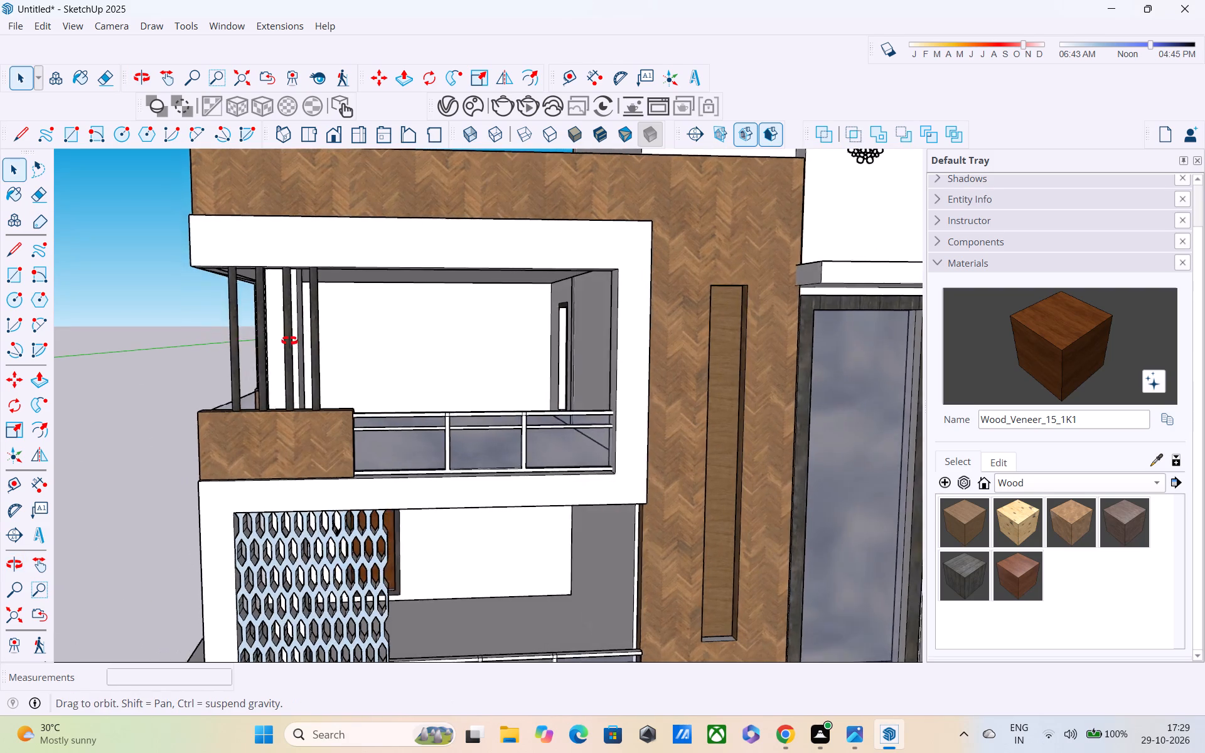
middle_drag(289, 341, 192, 321)
scroll(367, 355, up, 5)
middle_drag(399, 359, 274, 358)
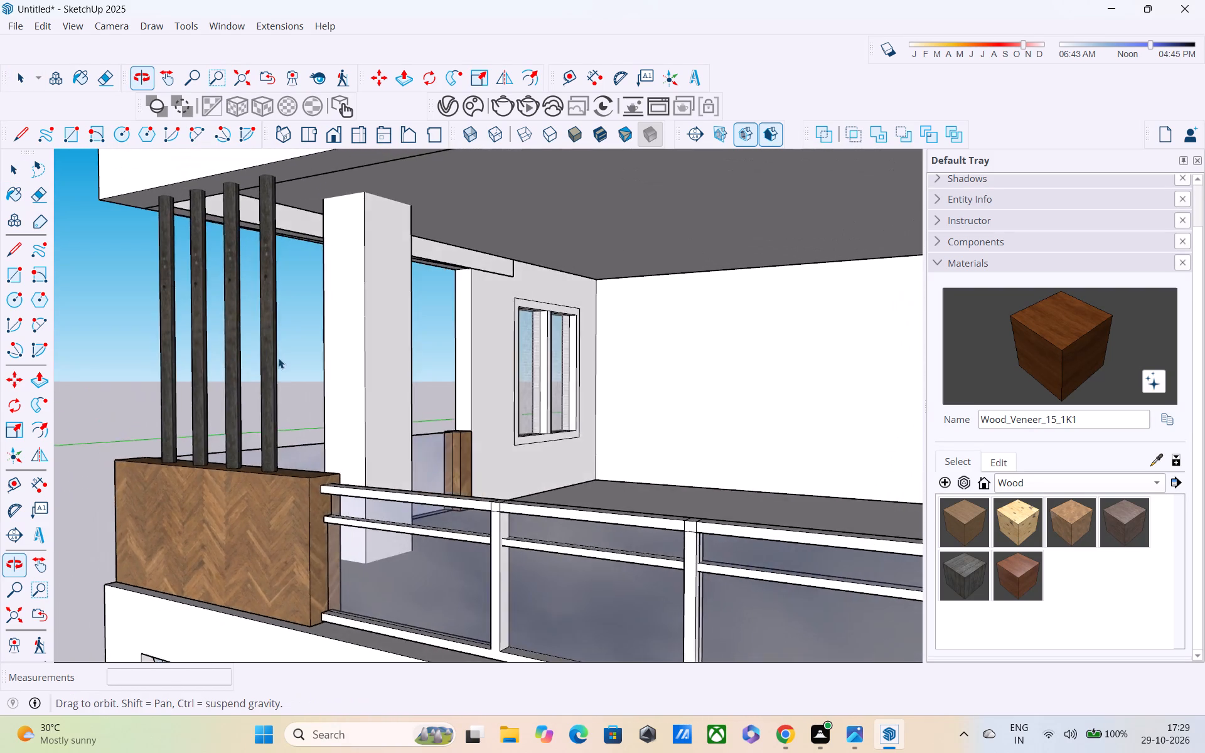
scroll(282, 354, down, 6)
middle_drag(461, 353, 720, 352)
scroll(722, 359, up, 1)
middle_drag(577, 433, 602, 358)
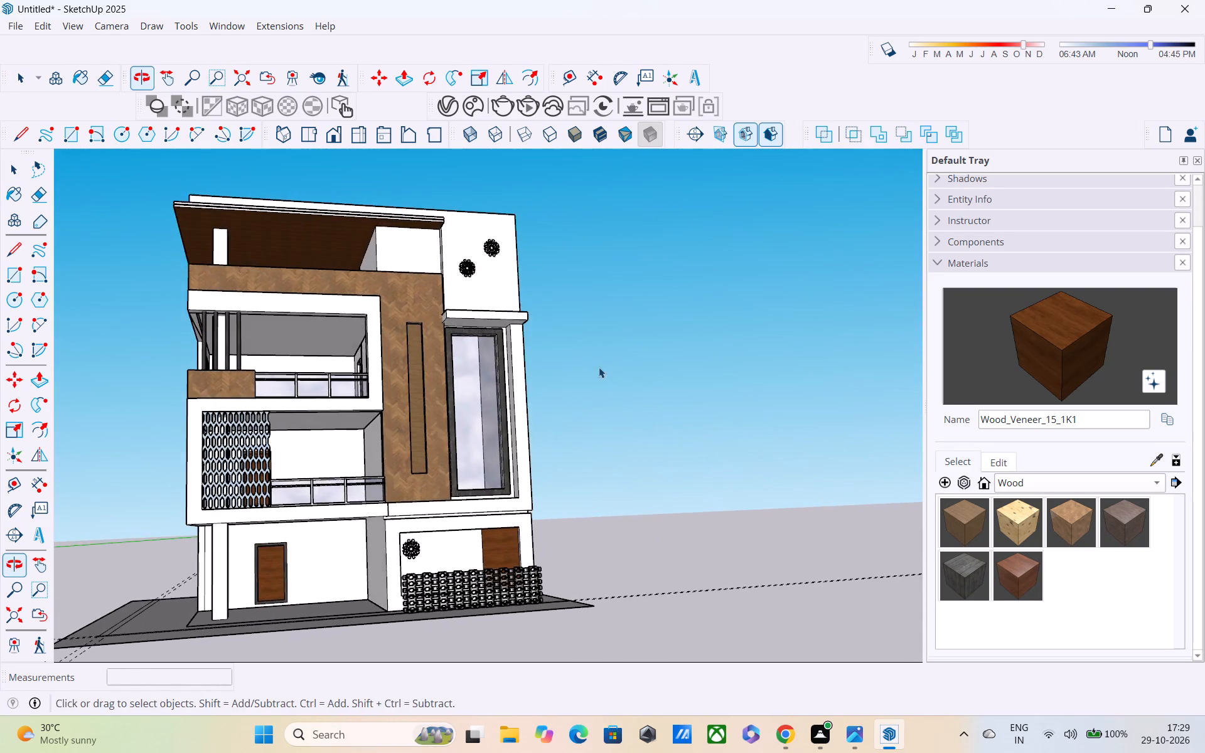
scroll(582, 381, down, 3)
shift+middle_drag(581, 379, 580, 348)
middle_drag(518, 368, 413, 461)
scroll(598, 195, up, 5)
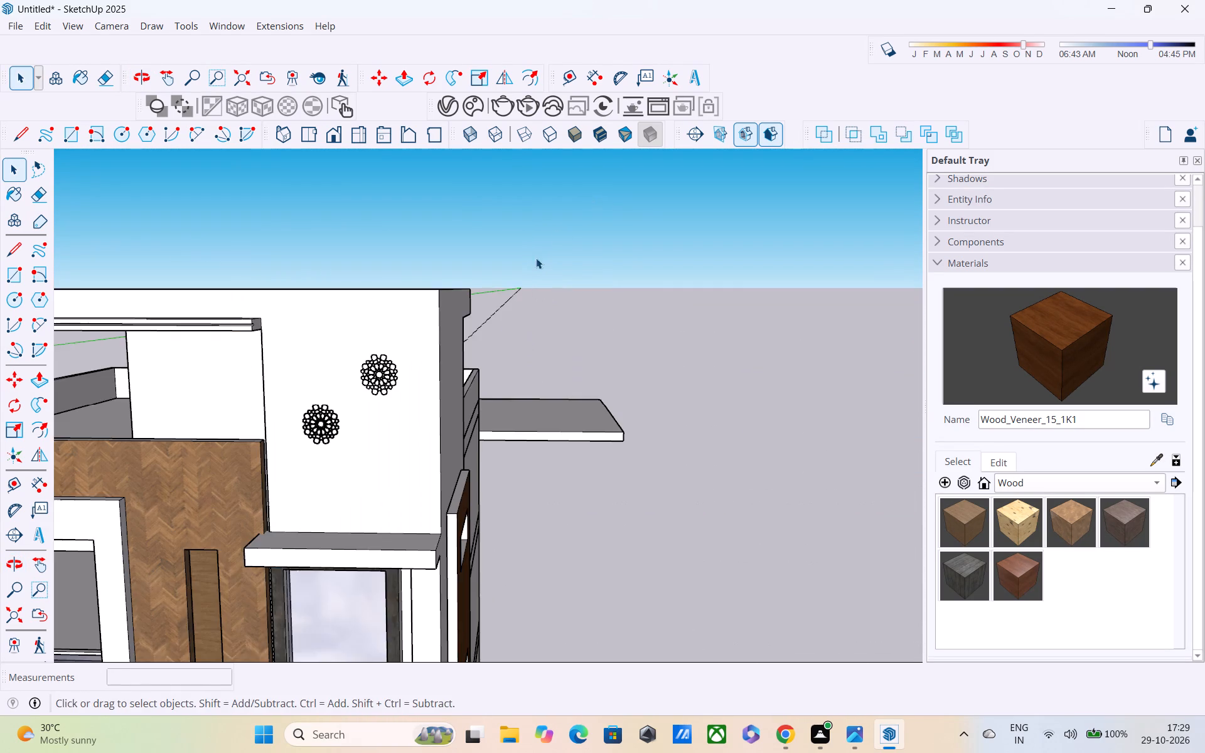
shift+middle_drag(493, 342, 593, 214)
scroll(583, 225, down, 3)
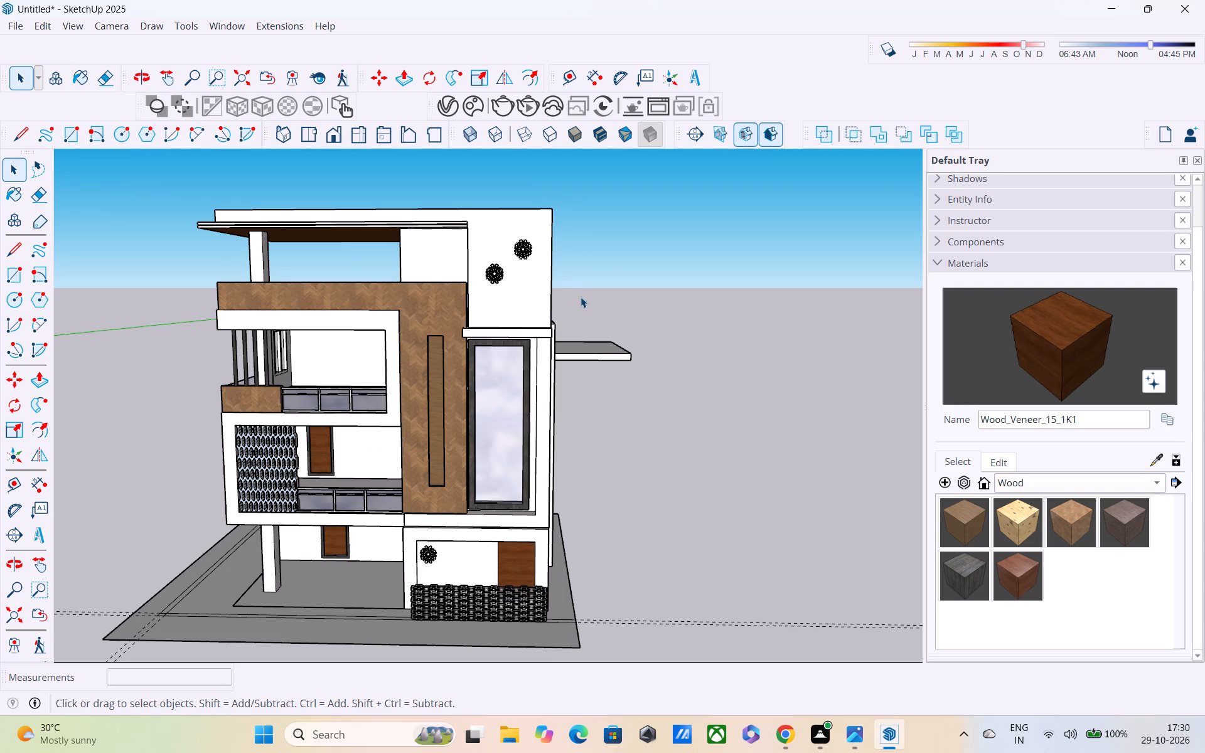
scroll(584, 191, up, 1)
middle_drag(581, 247, 564, 195)
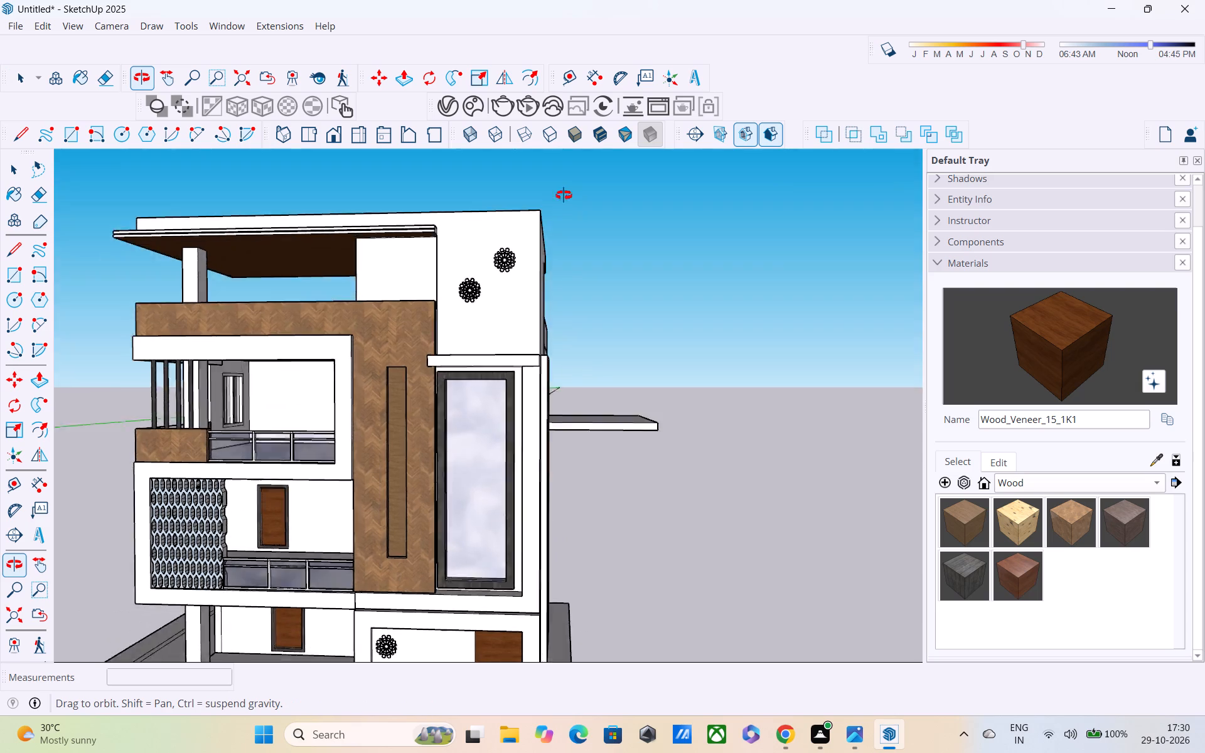
middle_drag(564, 195, 549, 107)
scroll(506, 282, up, 3)
scroll(490, 344, down, 4)
scroll(486, 427, down, 3)
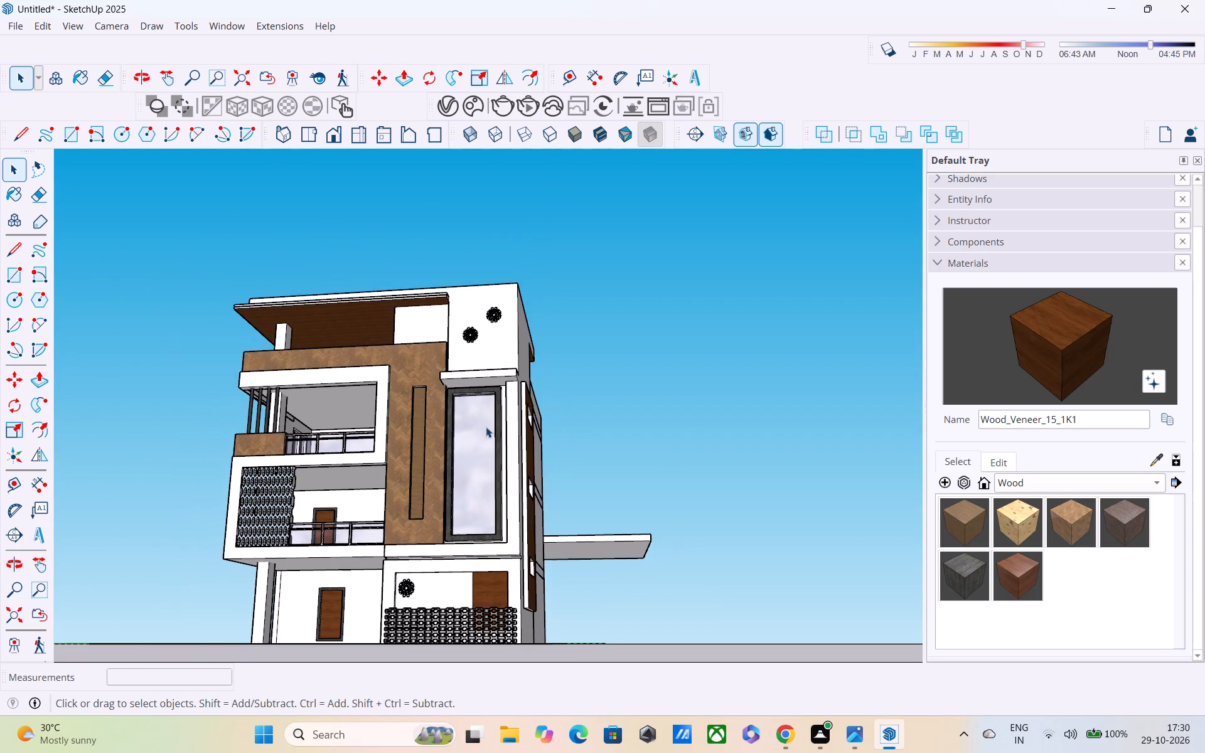
shift+middle_drag(470, 447, 481, 342)
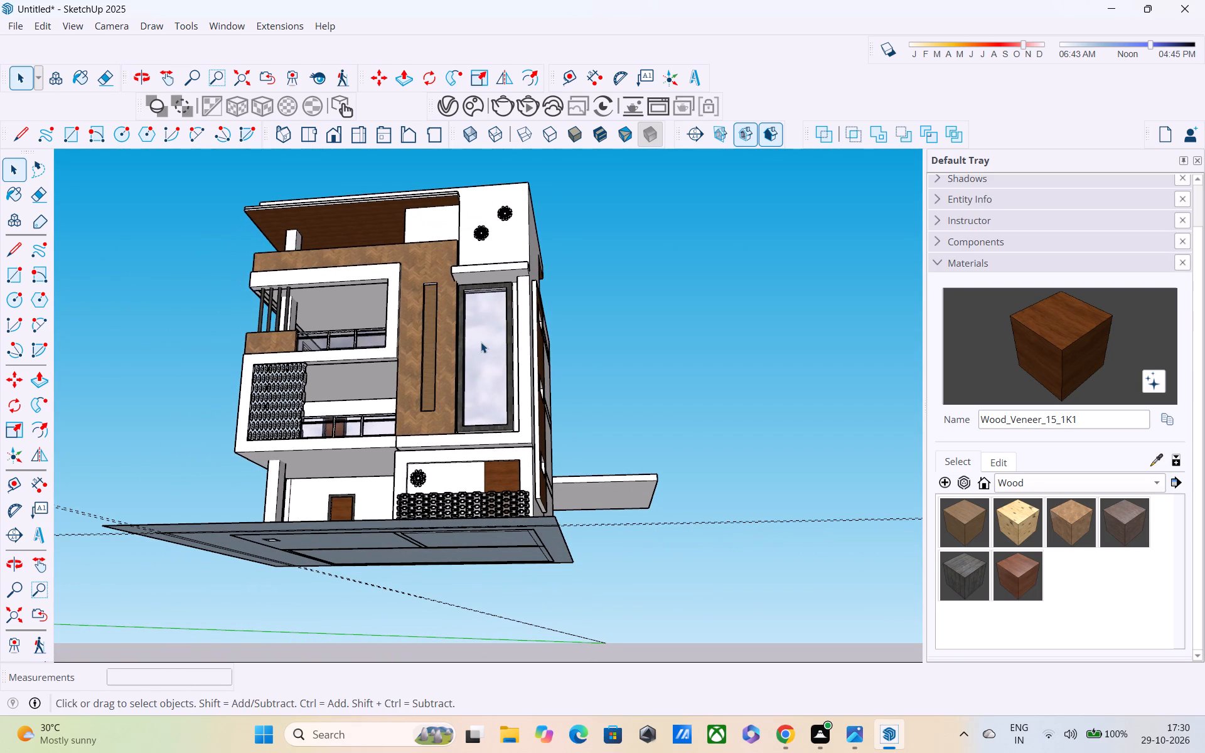
Move the patterned screen wall in front of the ground-floor room about 1' 10 1/2" towards the house.
middle_drag(415, 521, 410, 676)
shift+scroll(386, 574, up, 4)
scroll(385, 574, up, 2)
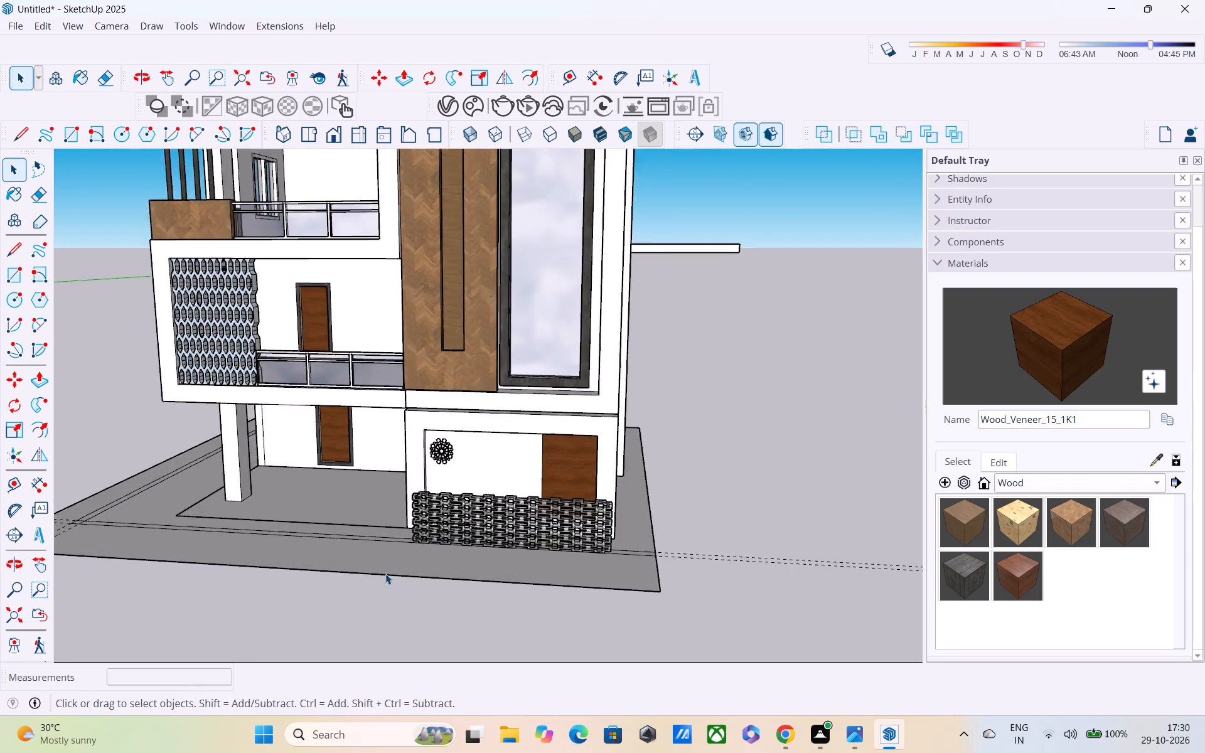
scroll(385, 574, up, 2)
middle_drag(393, 560, 489, 605)
click(508, 506)
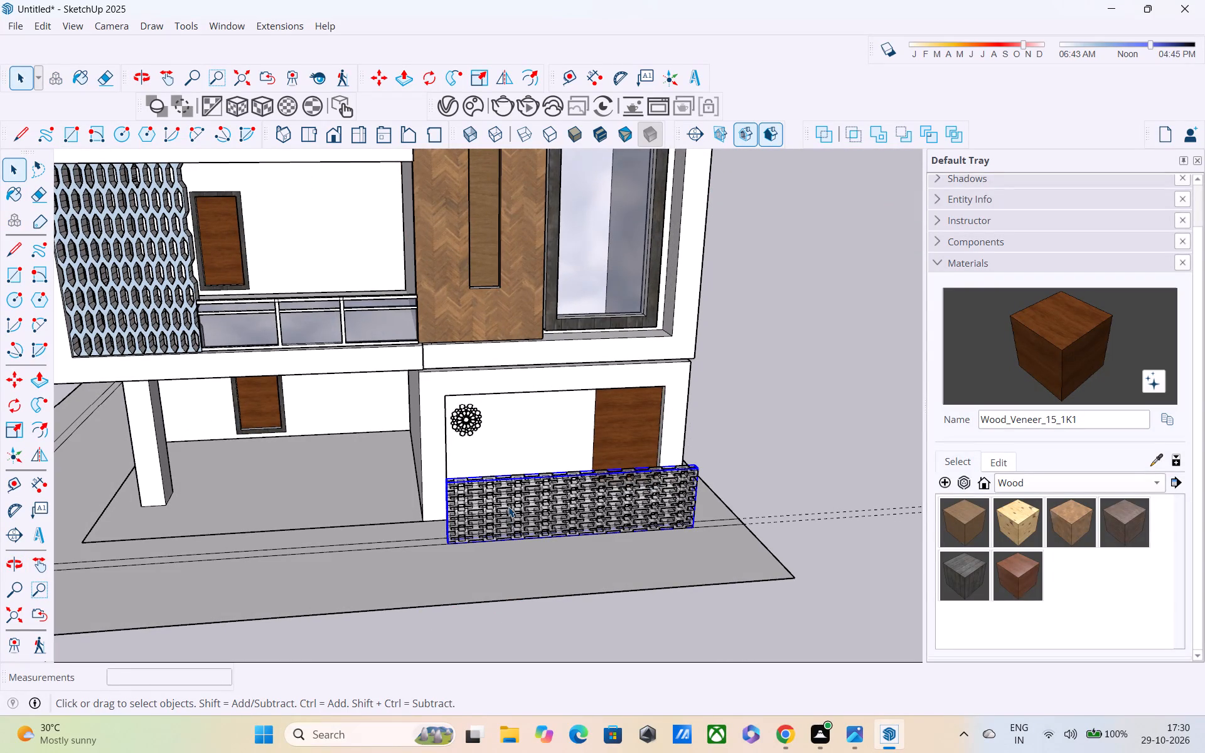
key(m)
scroll(491, 505, up, 1)
middle_drag(490, 505, 838, 474)
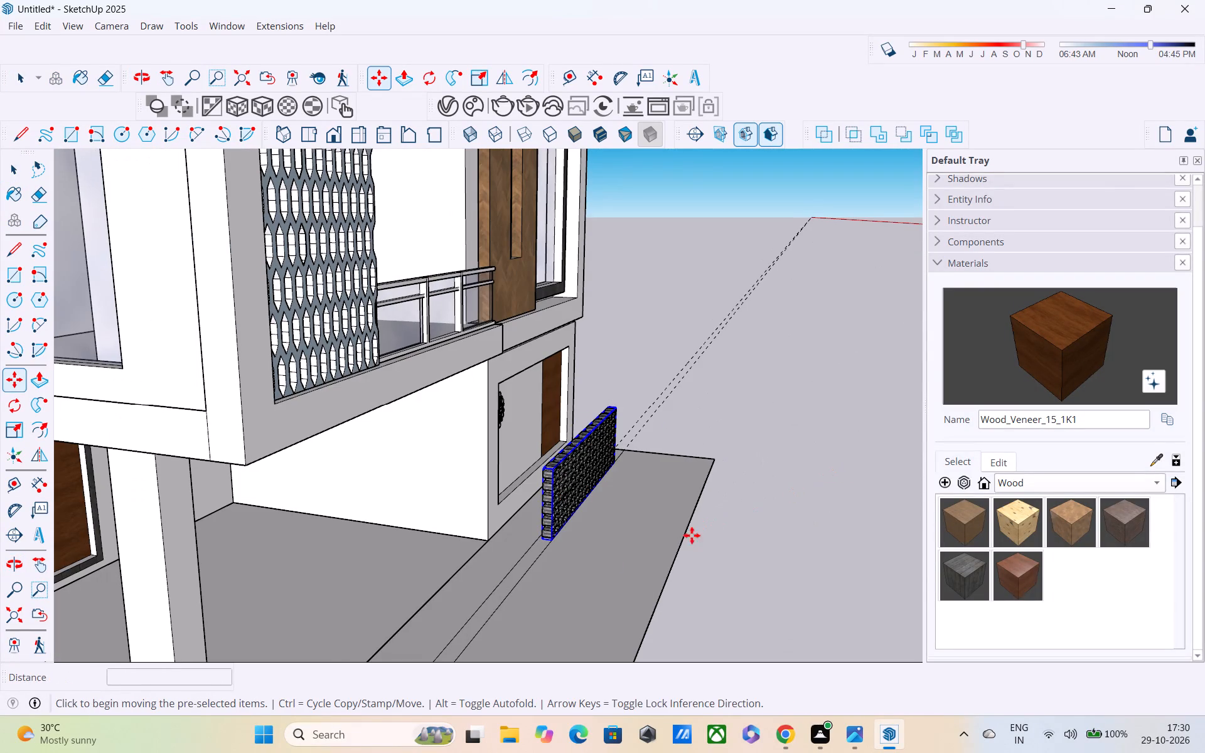
click(538, 536)
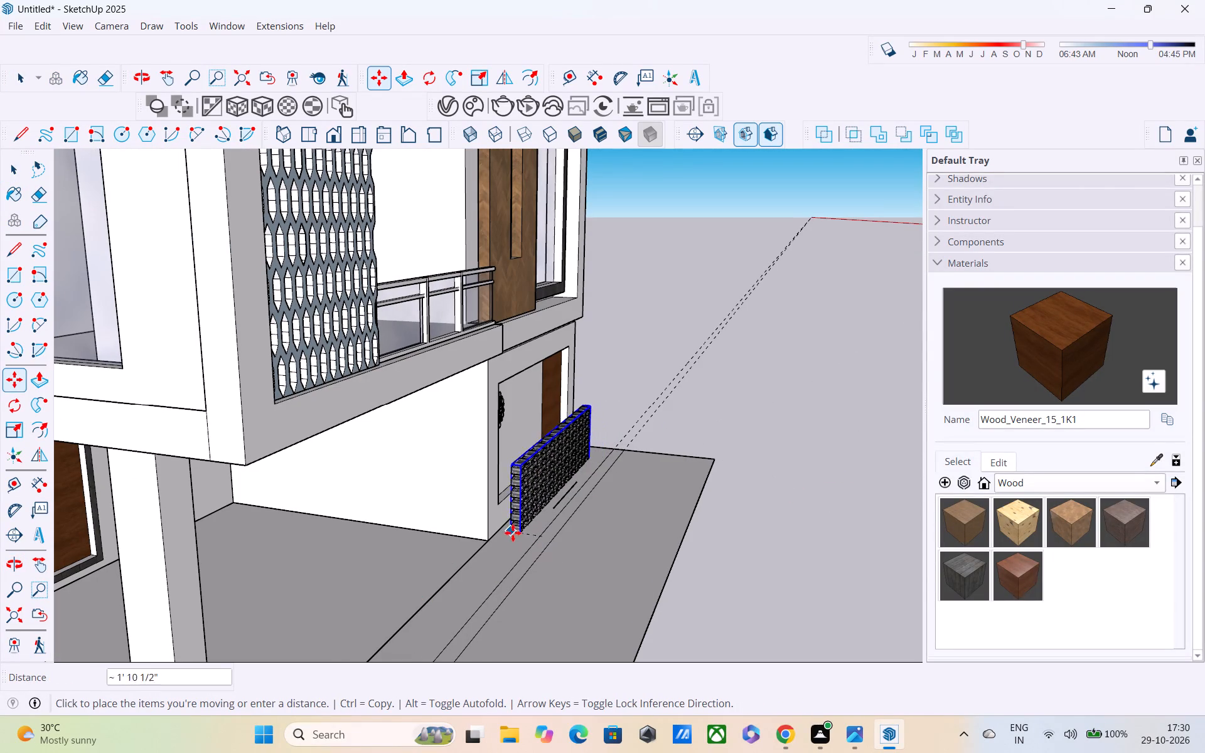
click(514, 533)
middle_drag(523, 542, 311, 444)
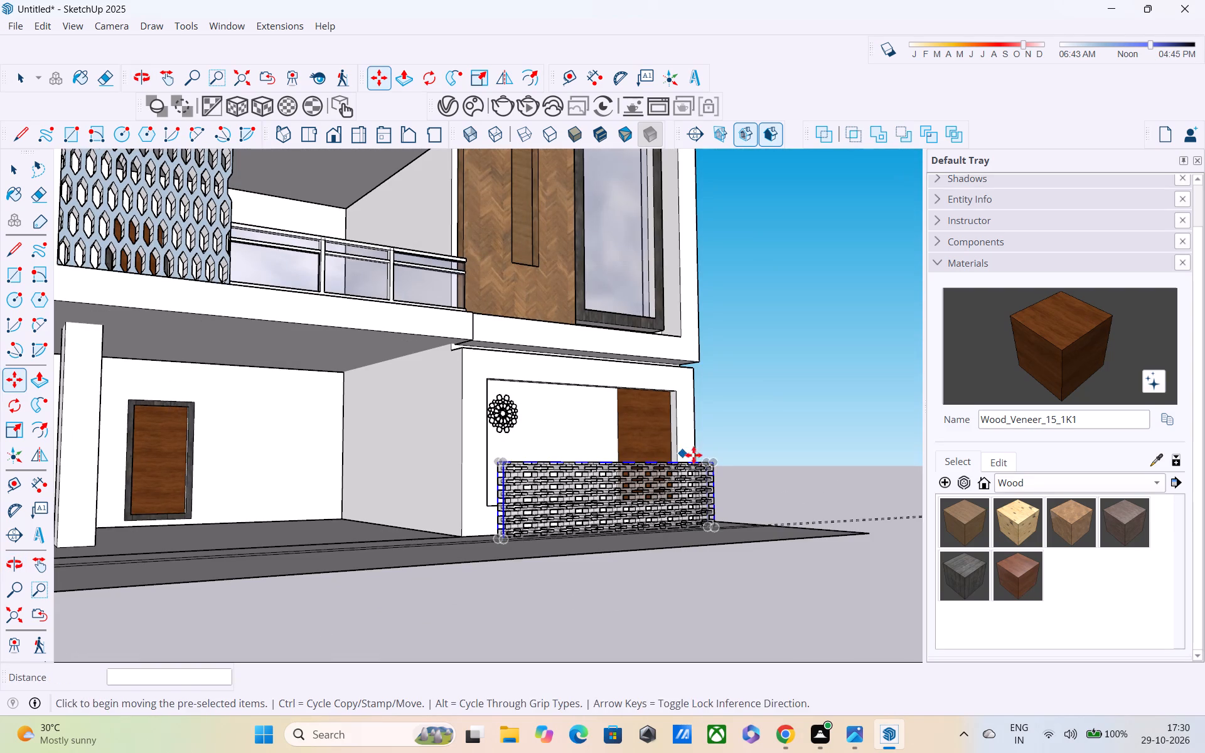
key(space)
key(space)
click(762, 387)
Erase the inner construction guides crossing at the front corner of the boundary strip.
middle_drag(756, 457, 618, 531)
scroll(616, 530, up, 3)
middle_drag(608, 528, 746, 559)
scroll(689, 558, down, 4)
middle_drag(683, 558, 745, 548)
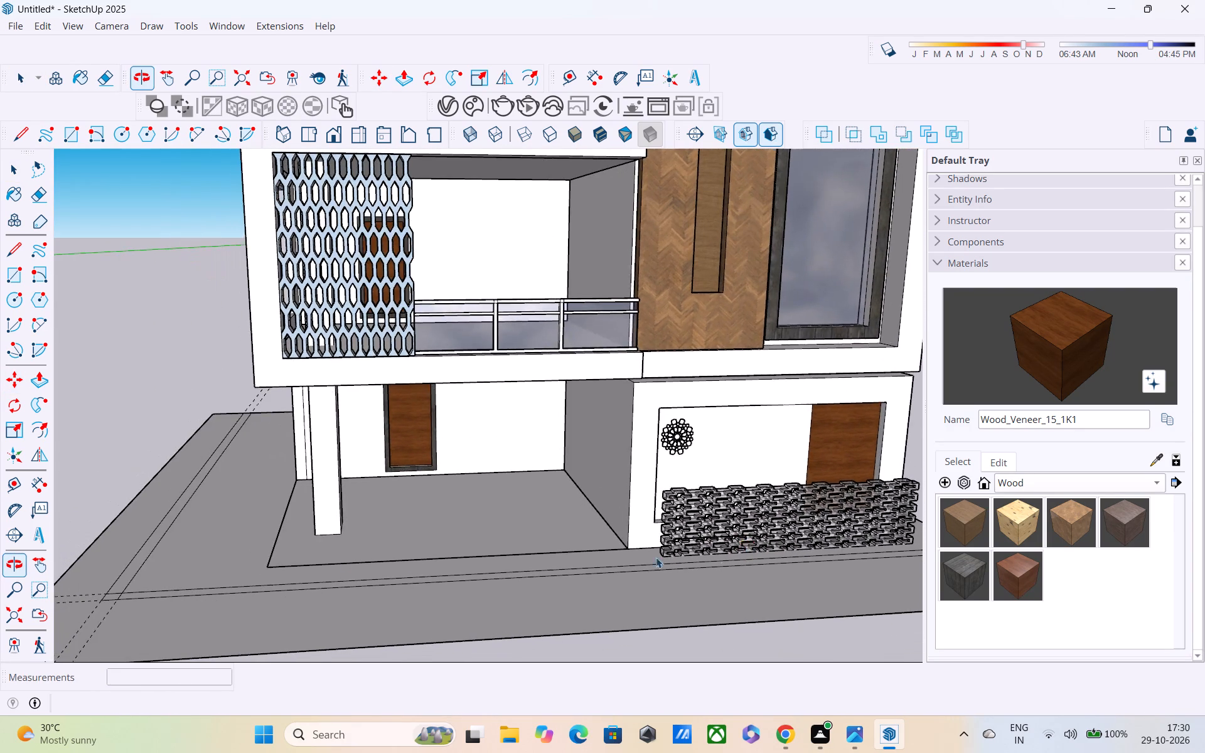
scroll(295, 559, down, 4)
key(p)
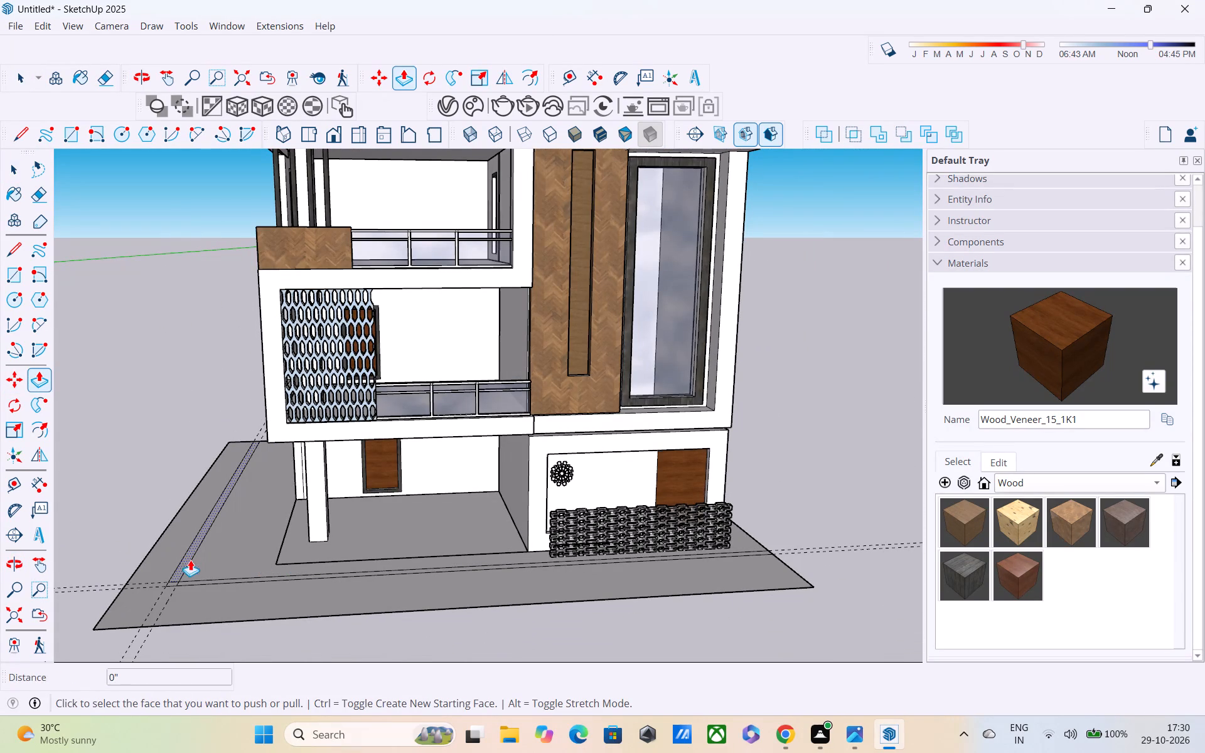
key(space)
key(e)
scroll(186, 571, up, 4)
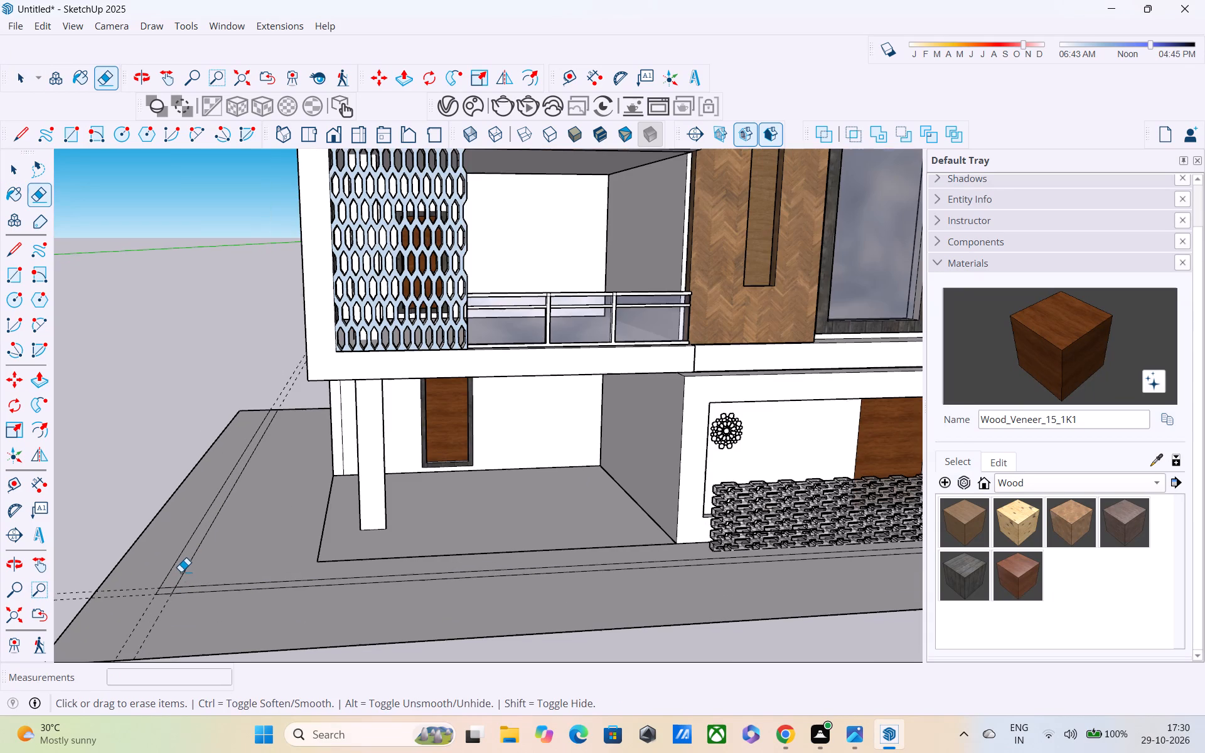
drag(179, 573, 168, 594)
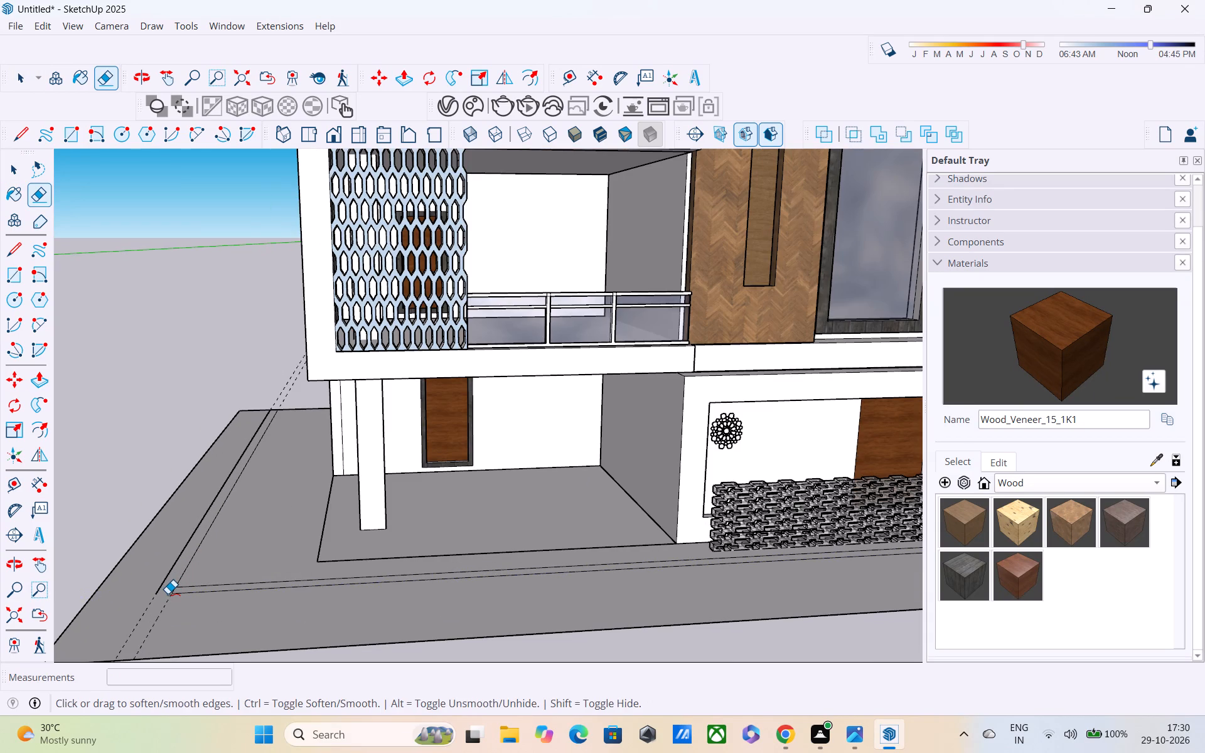
key(ctrl+z)
scroll(168, 595, up, 10)
drag(175, 573, 183, 587)
scroll(183, 587, down, 3)
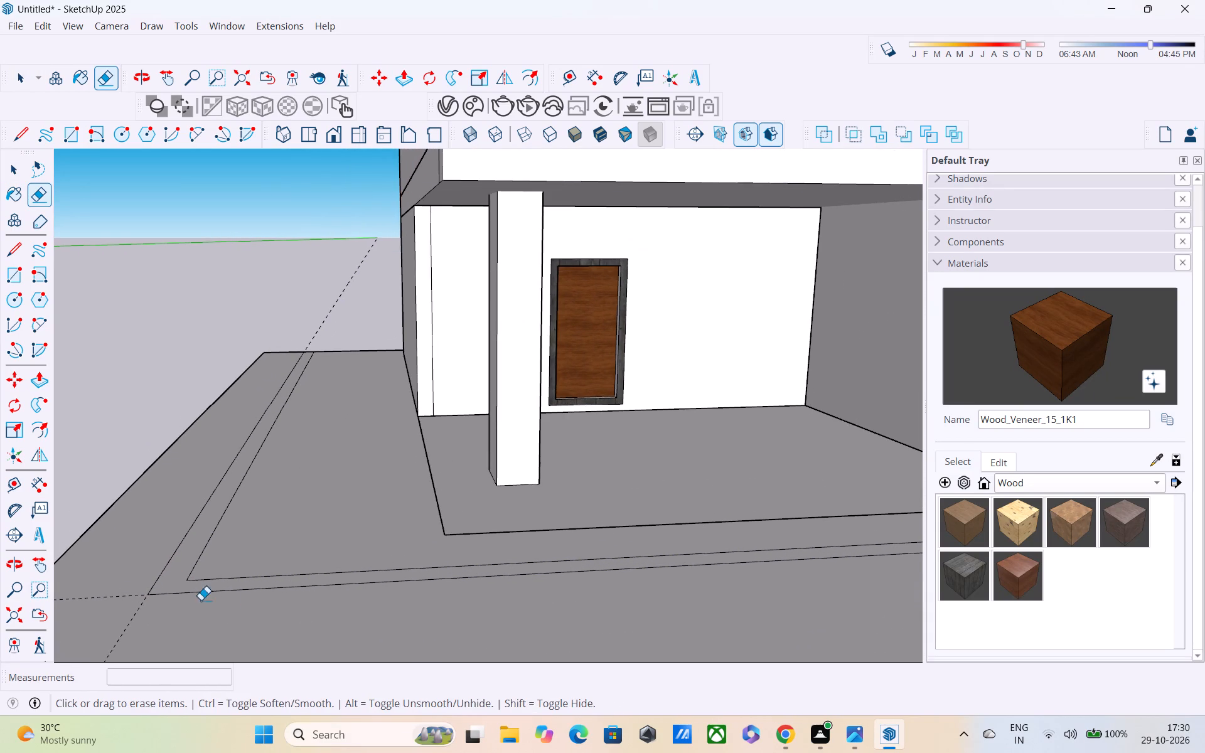
Erase the remaining construction guide along the front boundary strip where it extends past the plot's side edge.
middle_drag(263, 604, 0, 585)
scroll(206, 574, up, 1)
scroll(208, 574, down, 7)
shift+middle_drag(505, 514, 263, 513)
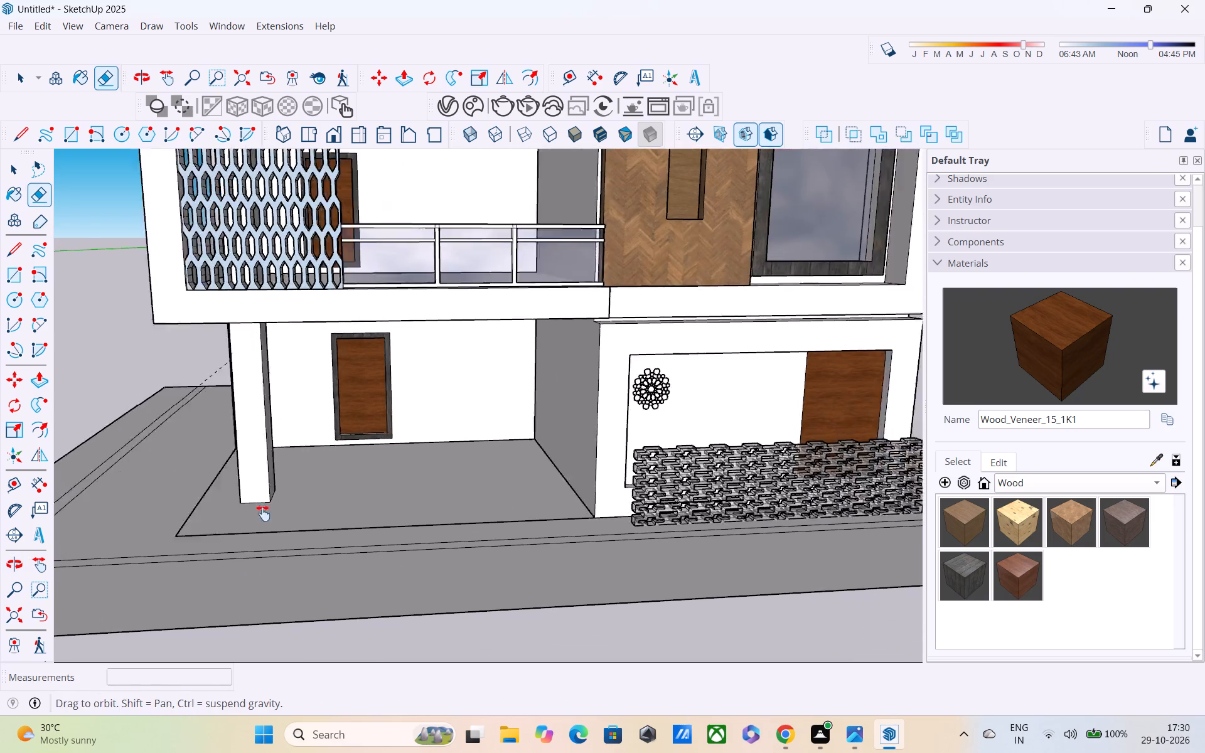
shift+middle_drag(263, 513, 6, 513)
scroll(367, 520, up, 4)
drag(650, 533, 652, 542)
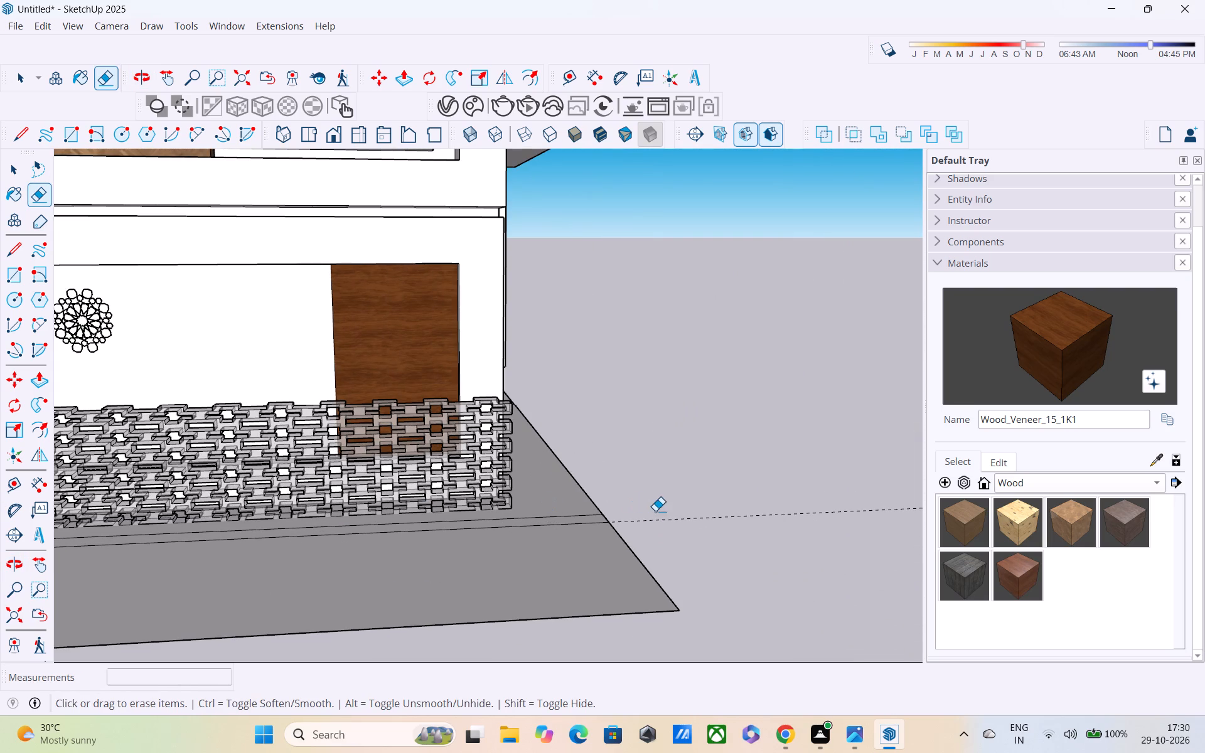
drag(655, 511, 670, 536)
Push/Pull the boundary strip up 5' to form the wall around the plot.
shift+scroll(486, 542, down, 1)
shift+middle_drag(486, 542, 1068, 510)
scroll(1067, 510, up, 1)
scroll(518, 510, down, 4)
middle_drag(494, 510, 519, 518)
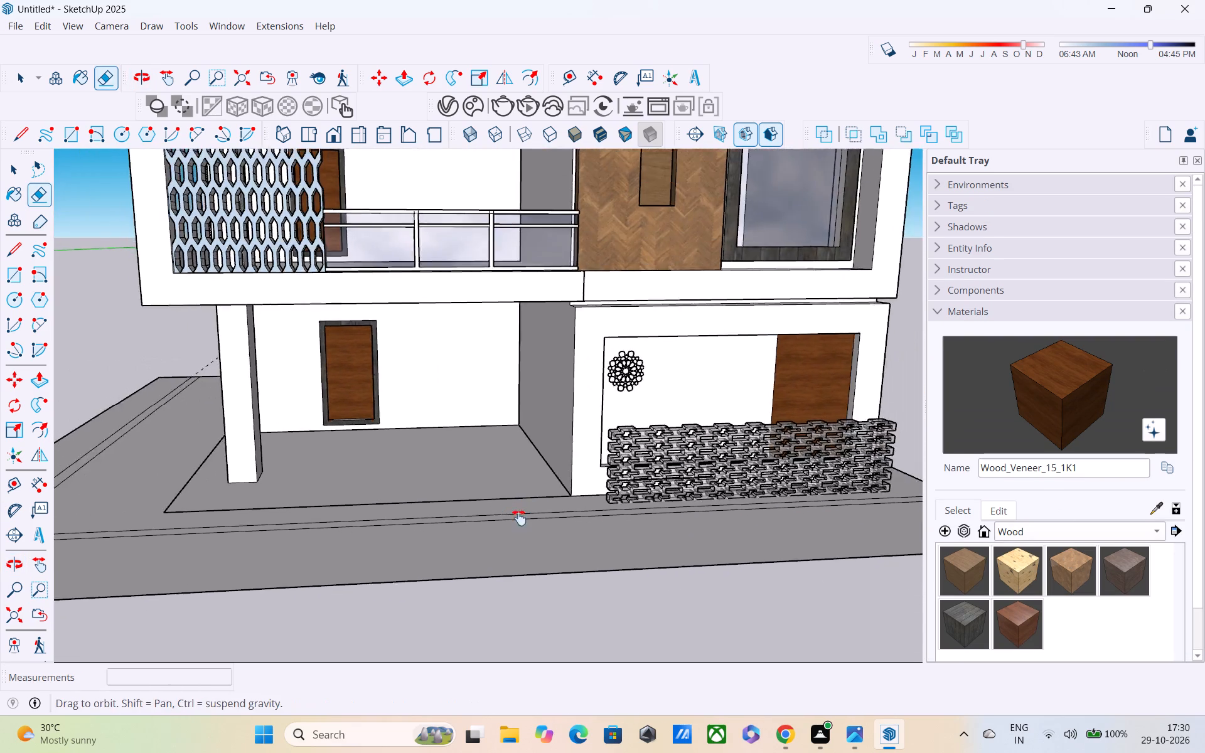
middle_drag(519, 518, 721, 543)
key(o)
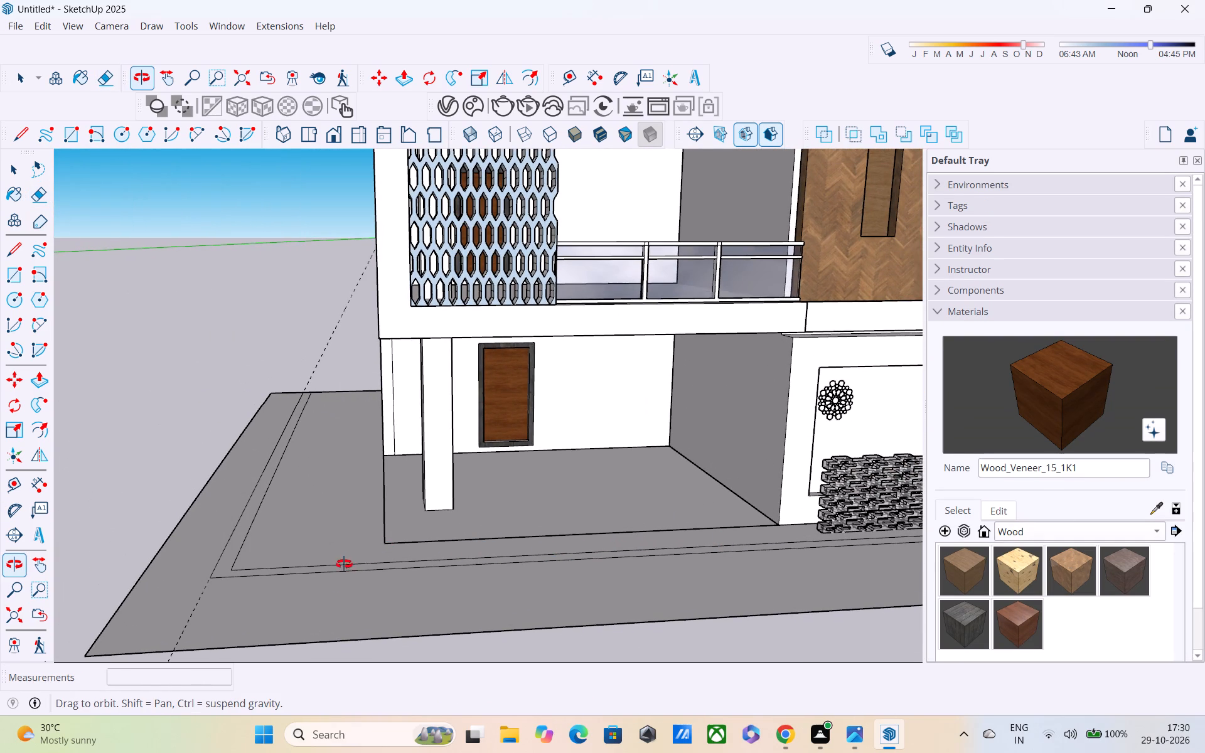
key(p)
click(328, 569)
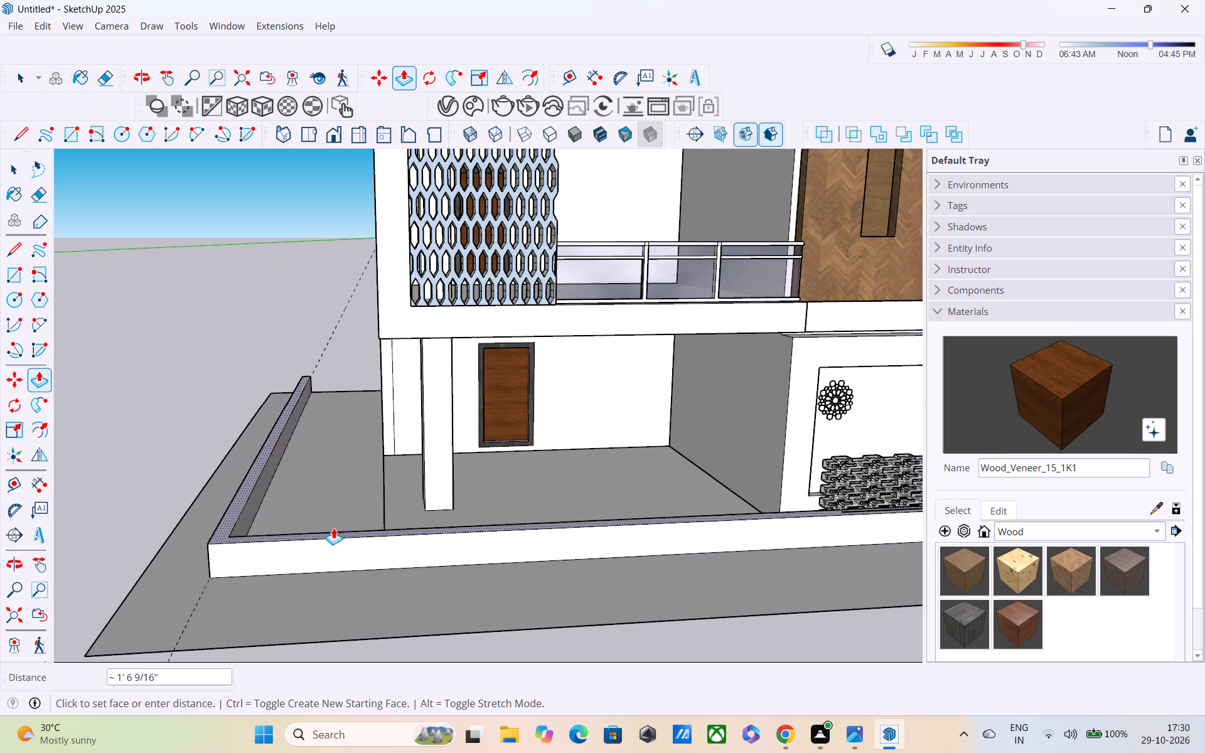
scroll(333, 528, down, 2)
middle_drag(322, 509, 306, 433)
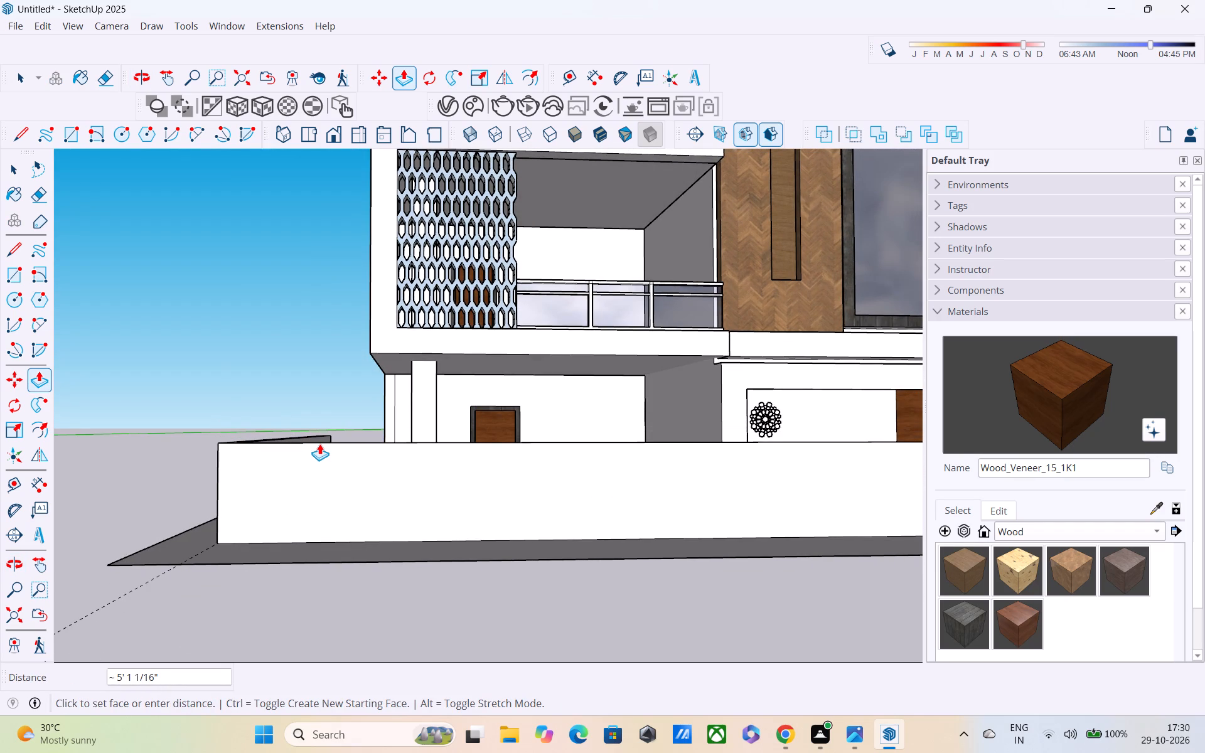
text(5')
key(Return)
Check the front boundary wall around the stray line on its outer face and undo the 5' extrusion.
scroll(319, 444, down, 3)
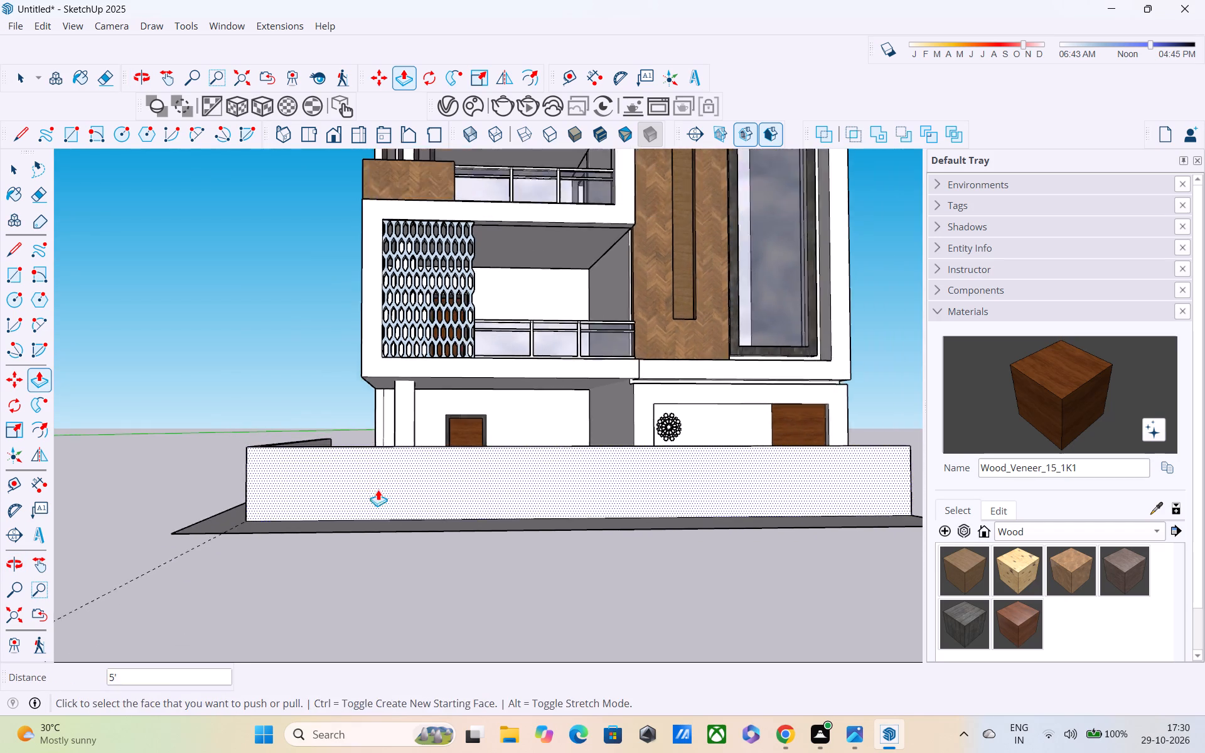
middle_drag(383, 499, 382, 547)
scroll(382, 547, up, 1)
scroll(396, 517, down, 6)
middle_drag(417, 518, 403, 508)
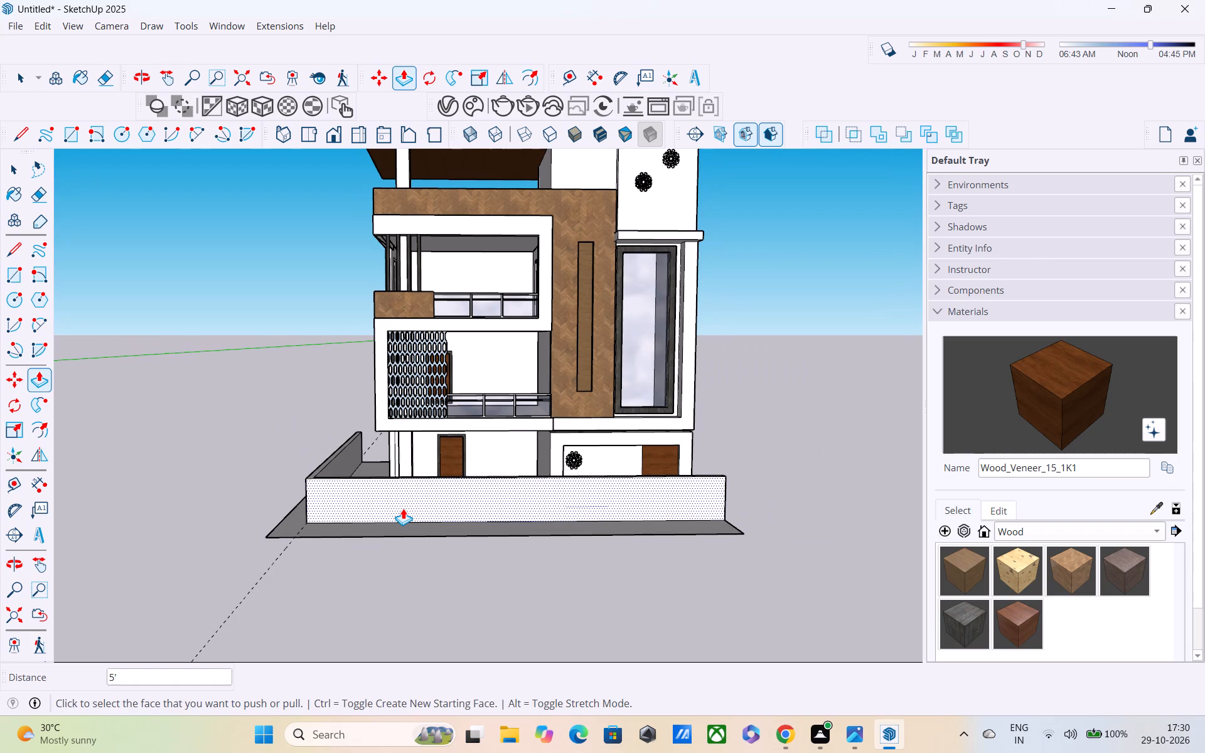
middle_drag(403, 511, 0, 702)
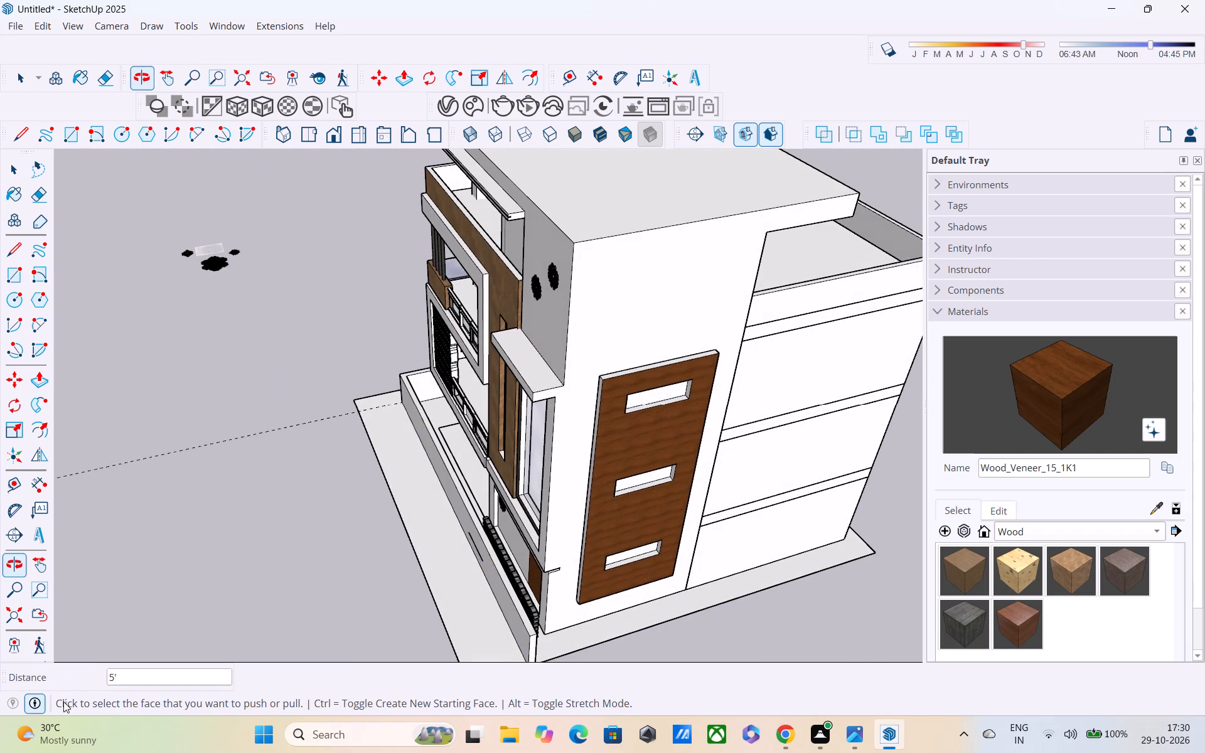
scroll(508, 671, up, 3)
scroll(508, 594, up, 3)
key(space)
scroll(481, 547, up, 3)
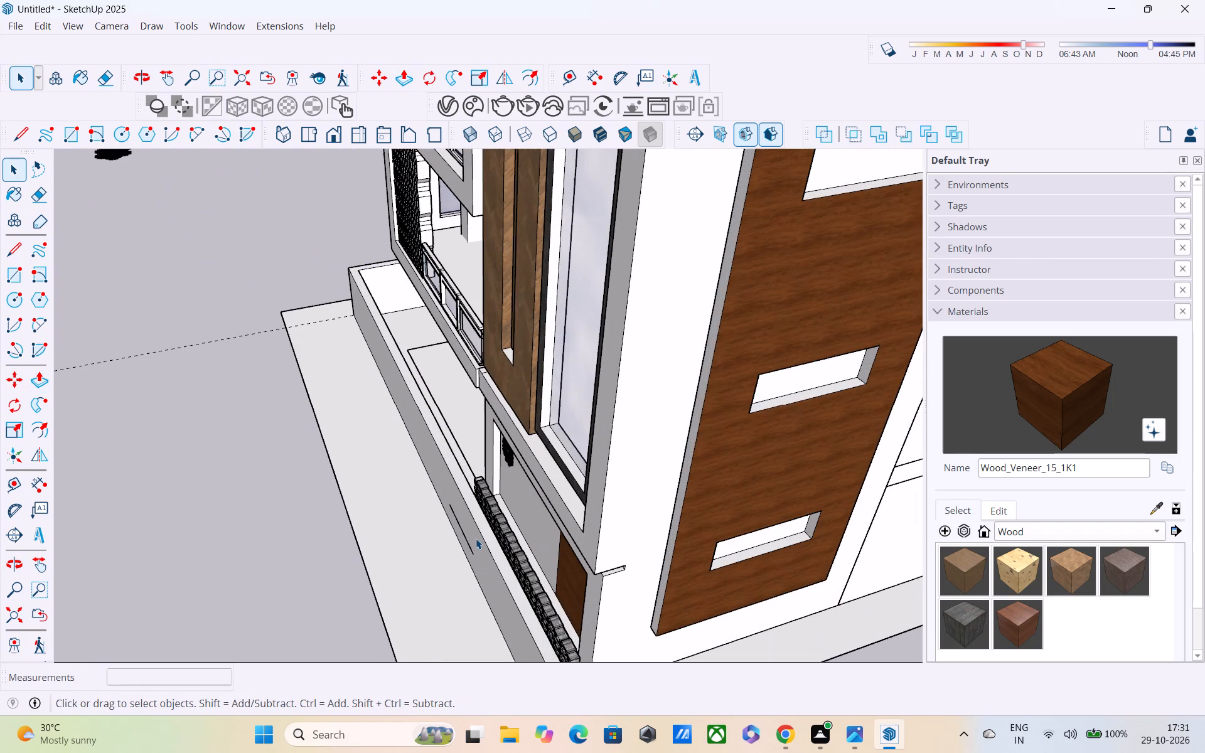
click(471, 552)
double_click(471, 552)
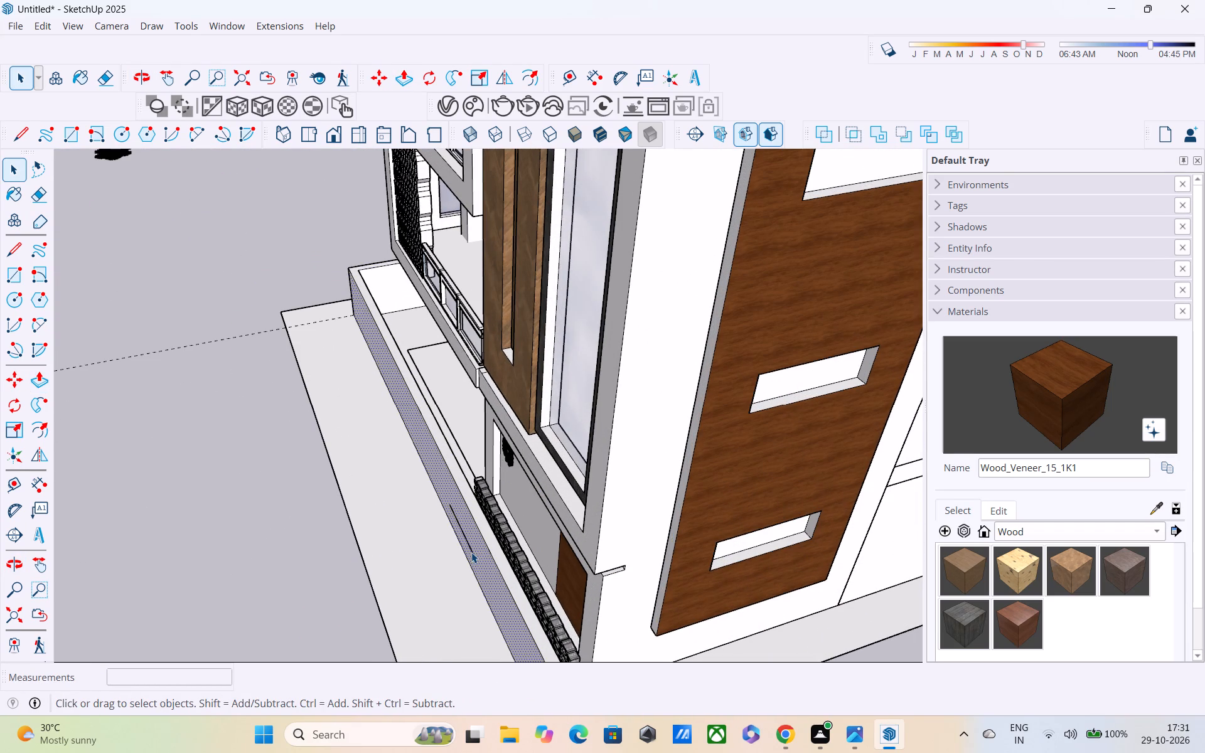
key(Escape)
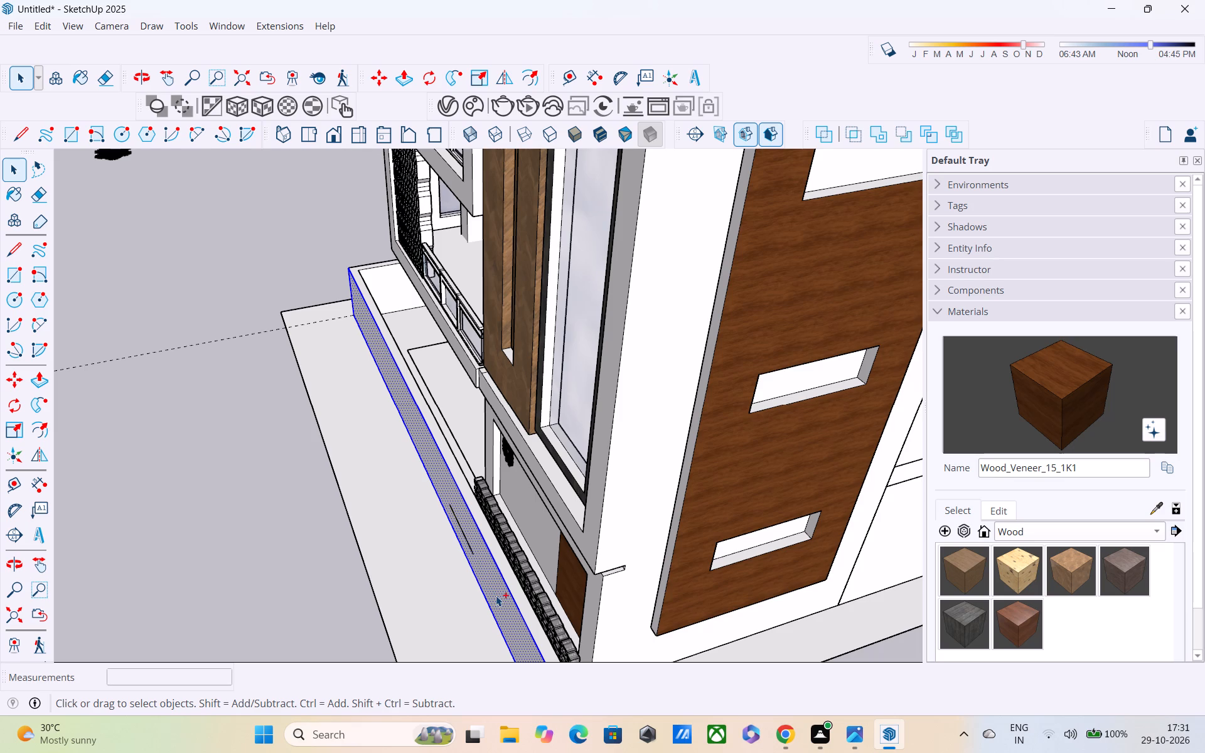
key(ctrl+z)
Delete the short stray line lying in the front boundary strip beside the patterned screen wall.
scroll(473, 577, up, 8)
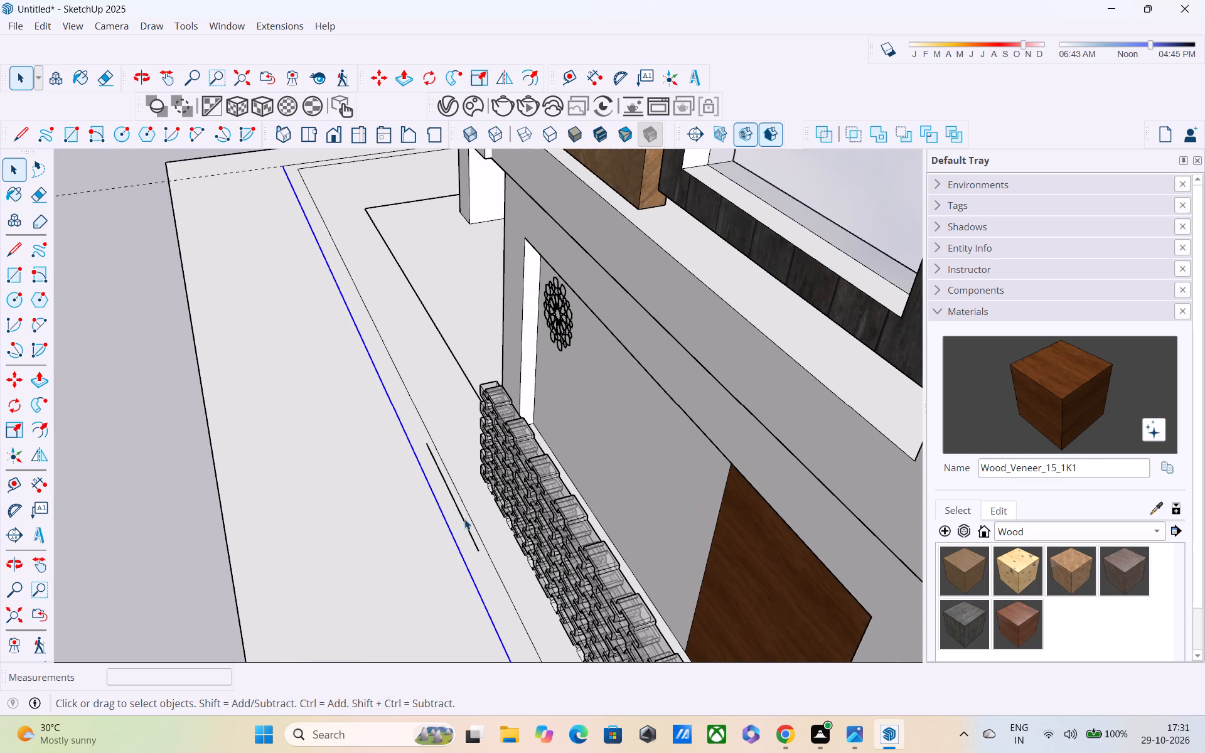
click(464, 526)
key(Delete)
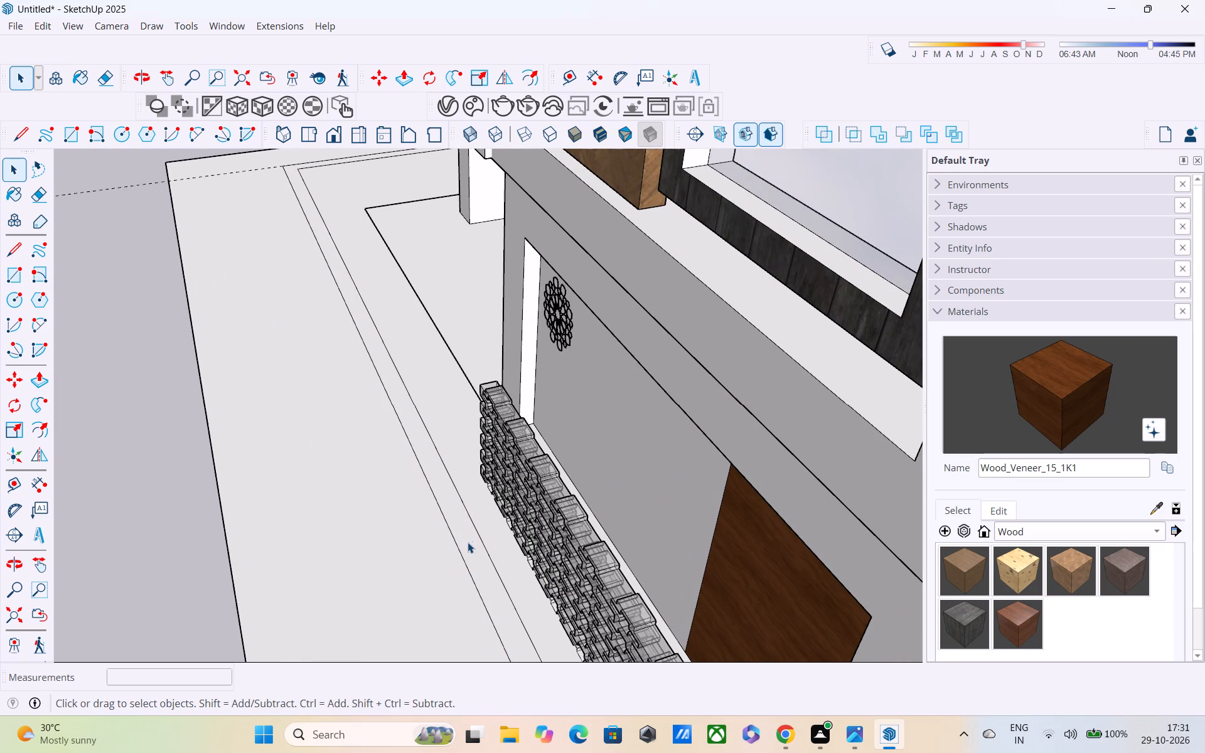
Push/Pull the cleaned boundary strip up 5' as the wall around the plot.
key(p)
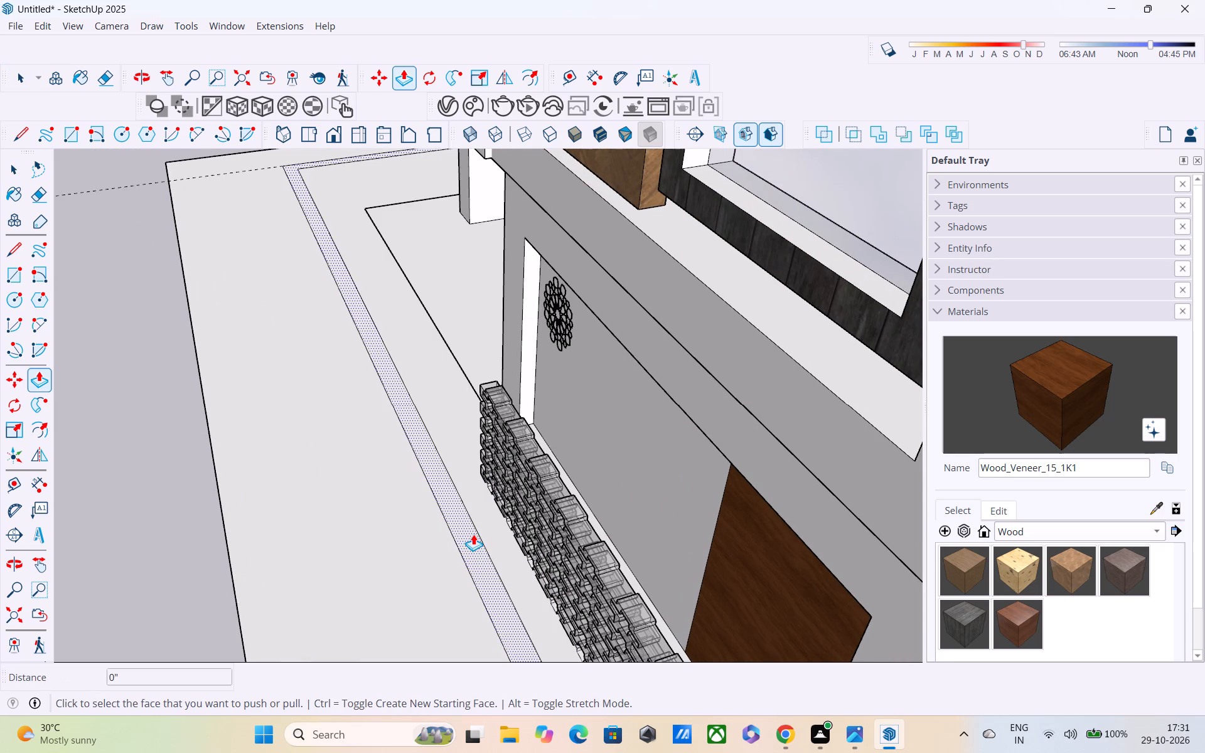
click(473, 534)
text(5')
key(Return)
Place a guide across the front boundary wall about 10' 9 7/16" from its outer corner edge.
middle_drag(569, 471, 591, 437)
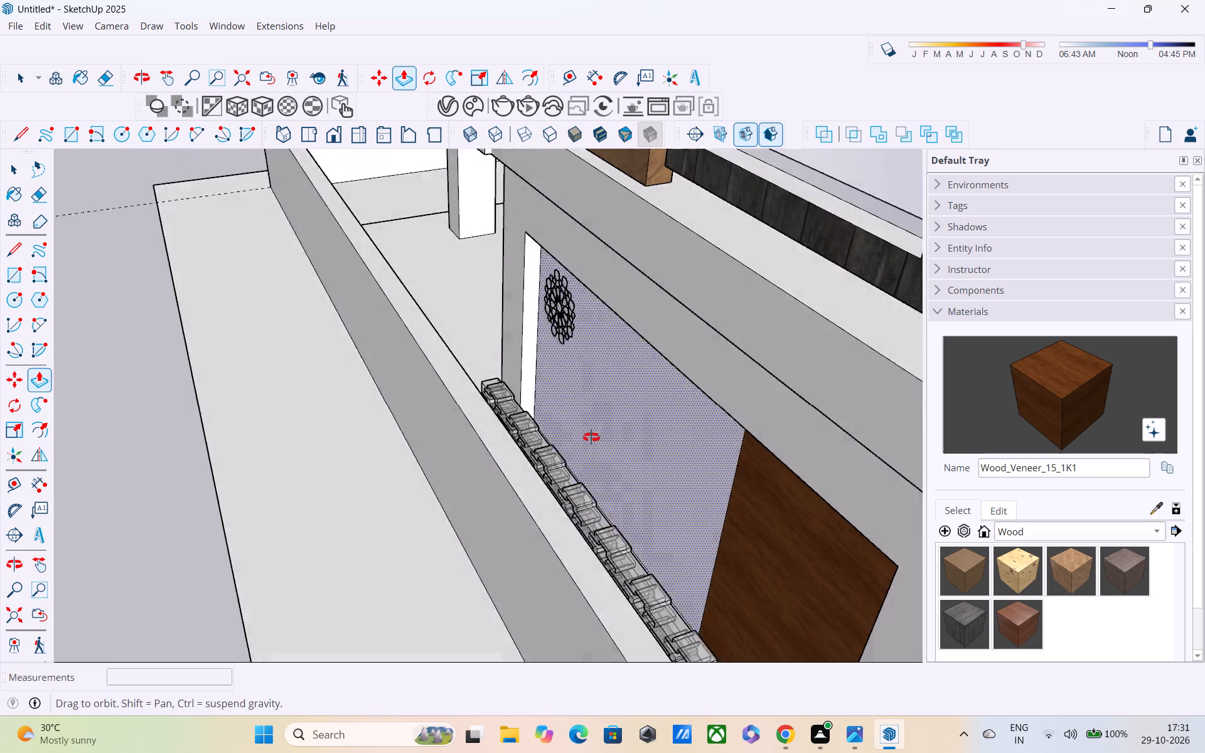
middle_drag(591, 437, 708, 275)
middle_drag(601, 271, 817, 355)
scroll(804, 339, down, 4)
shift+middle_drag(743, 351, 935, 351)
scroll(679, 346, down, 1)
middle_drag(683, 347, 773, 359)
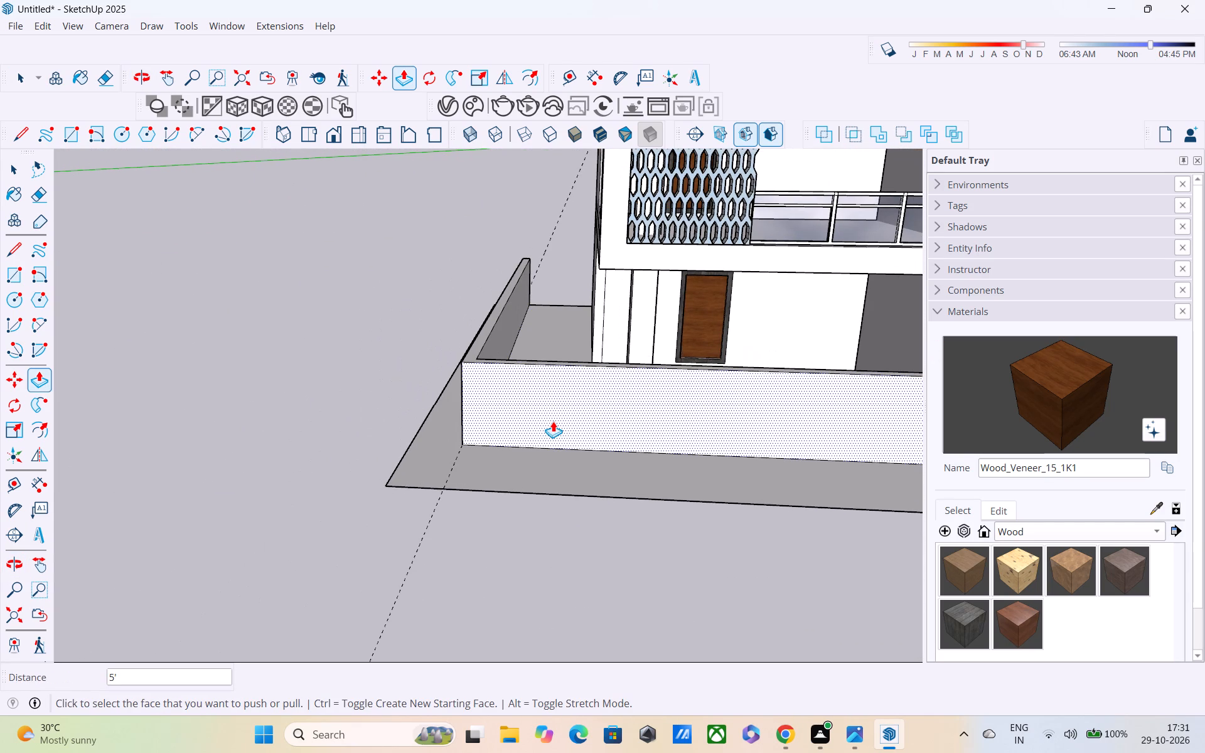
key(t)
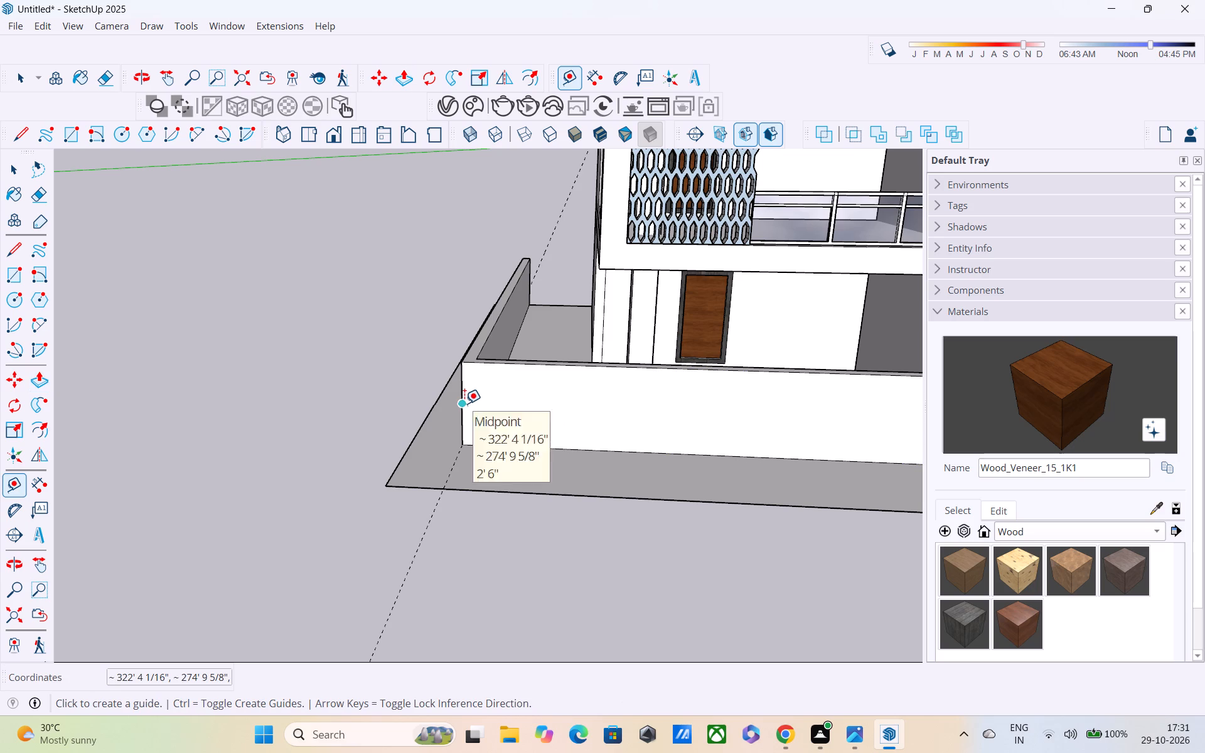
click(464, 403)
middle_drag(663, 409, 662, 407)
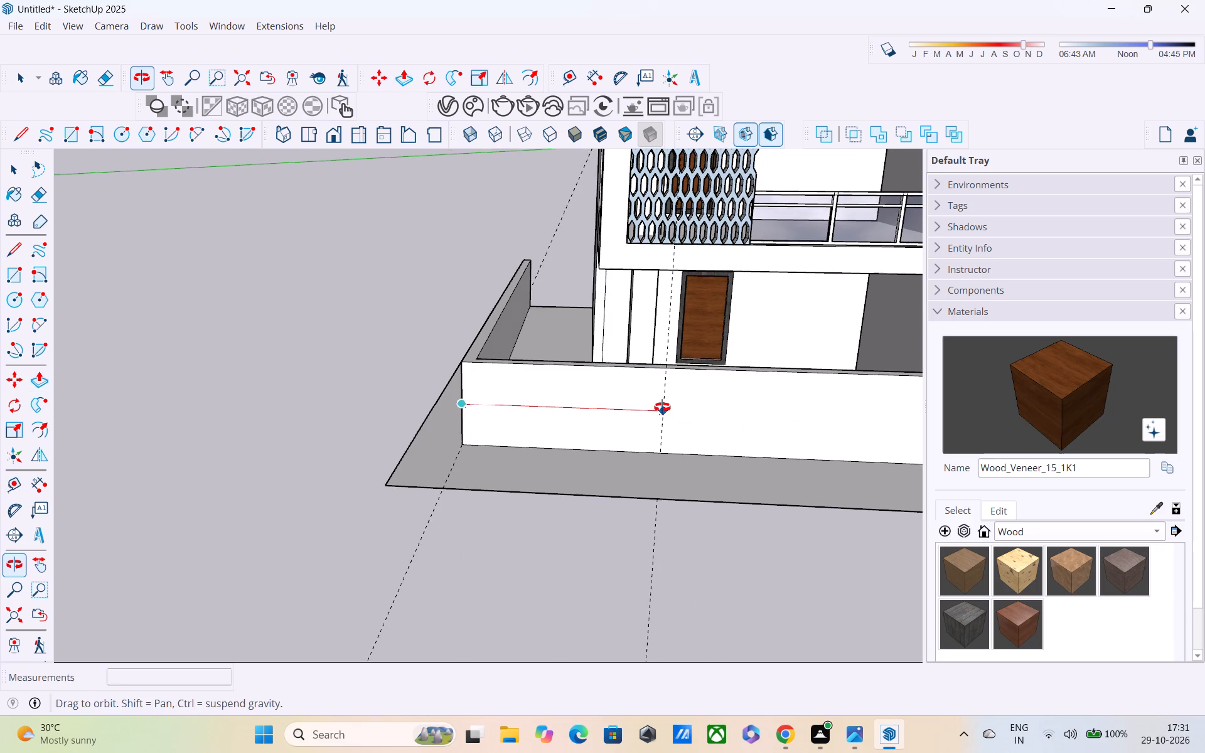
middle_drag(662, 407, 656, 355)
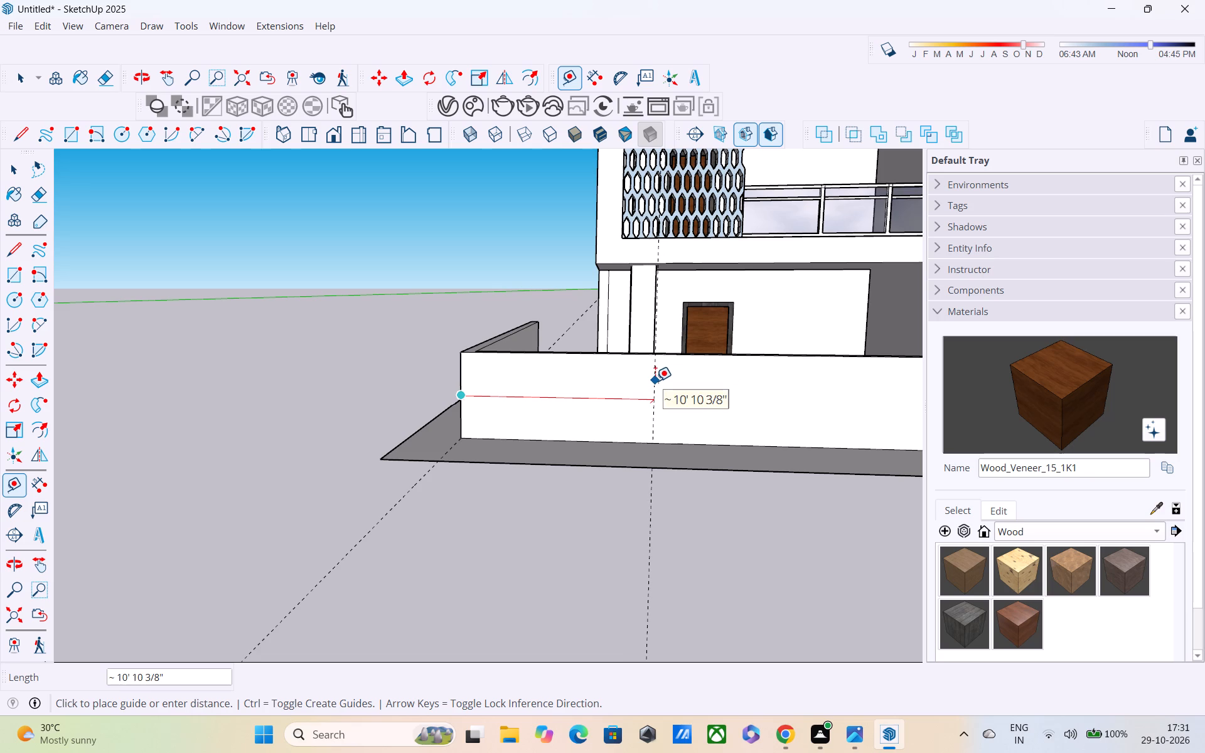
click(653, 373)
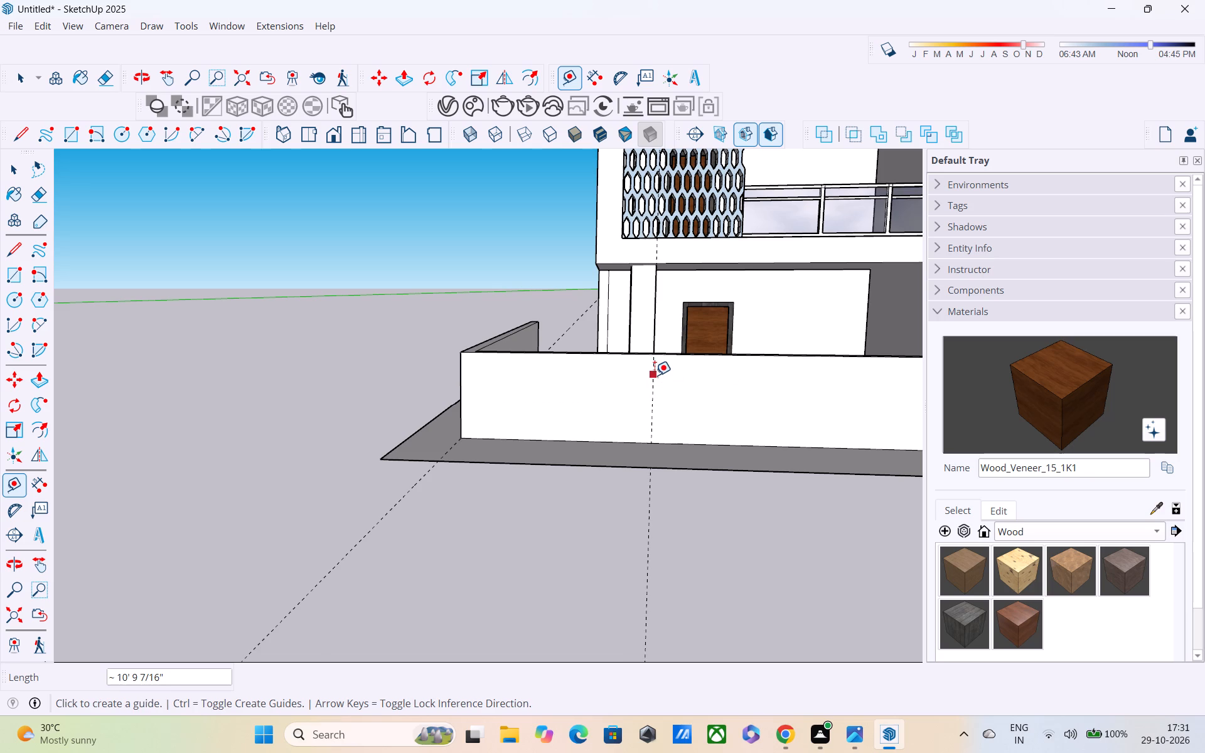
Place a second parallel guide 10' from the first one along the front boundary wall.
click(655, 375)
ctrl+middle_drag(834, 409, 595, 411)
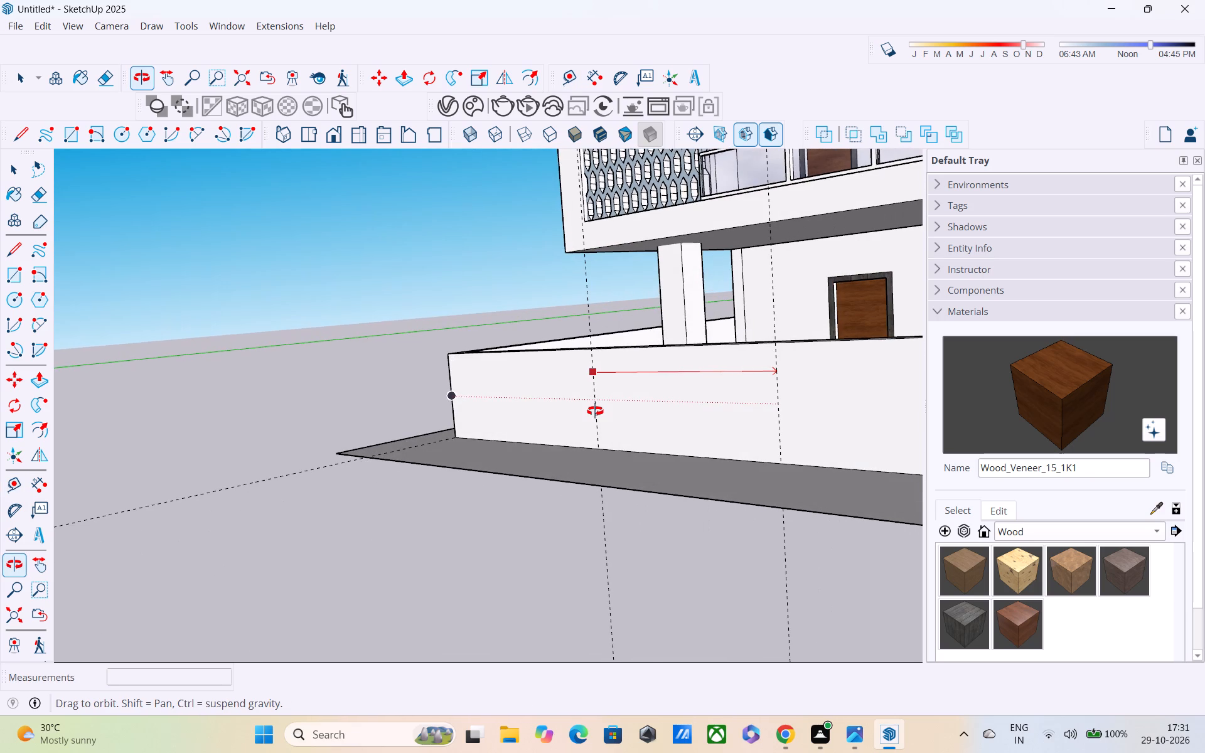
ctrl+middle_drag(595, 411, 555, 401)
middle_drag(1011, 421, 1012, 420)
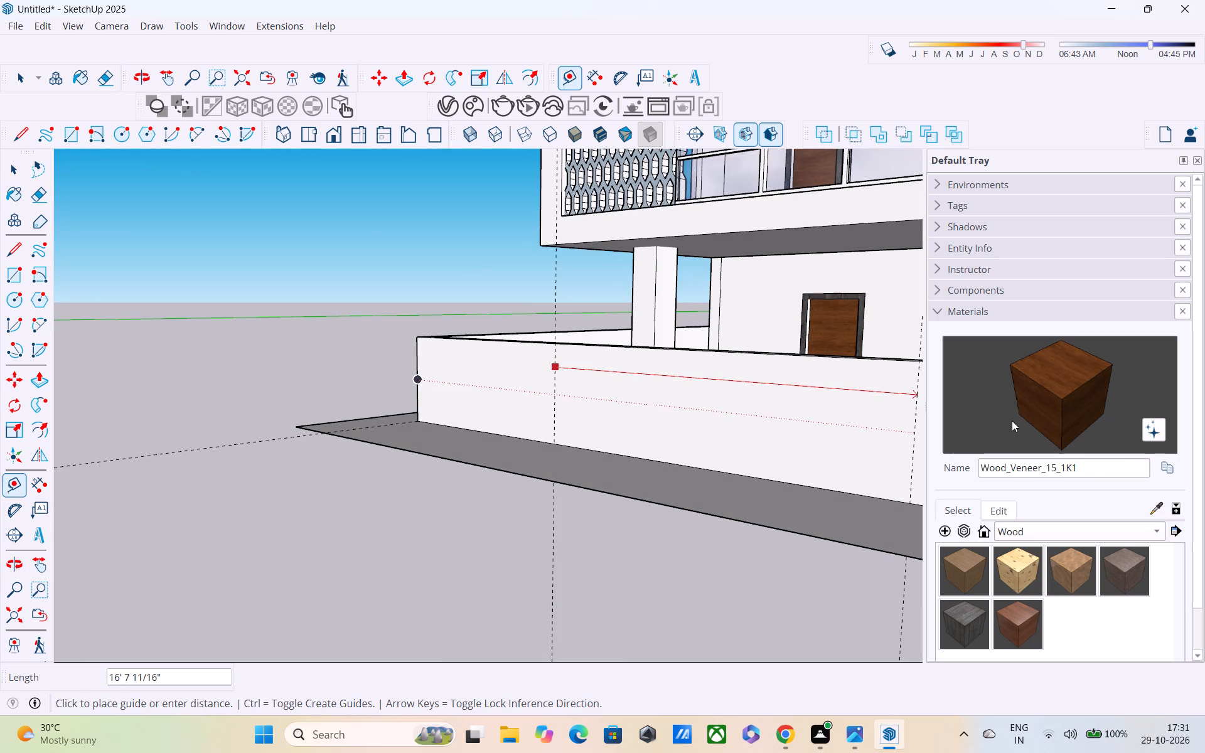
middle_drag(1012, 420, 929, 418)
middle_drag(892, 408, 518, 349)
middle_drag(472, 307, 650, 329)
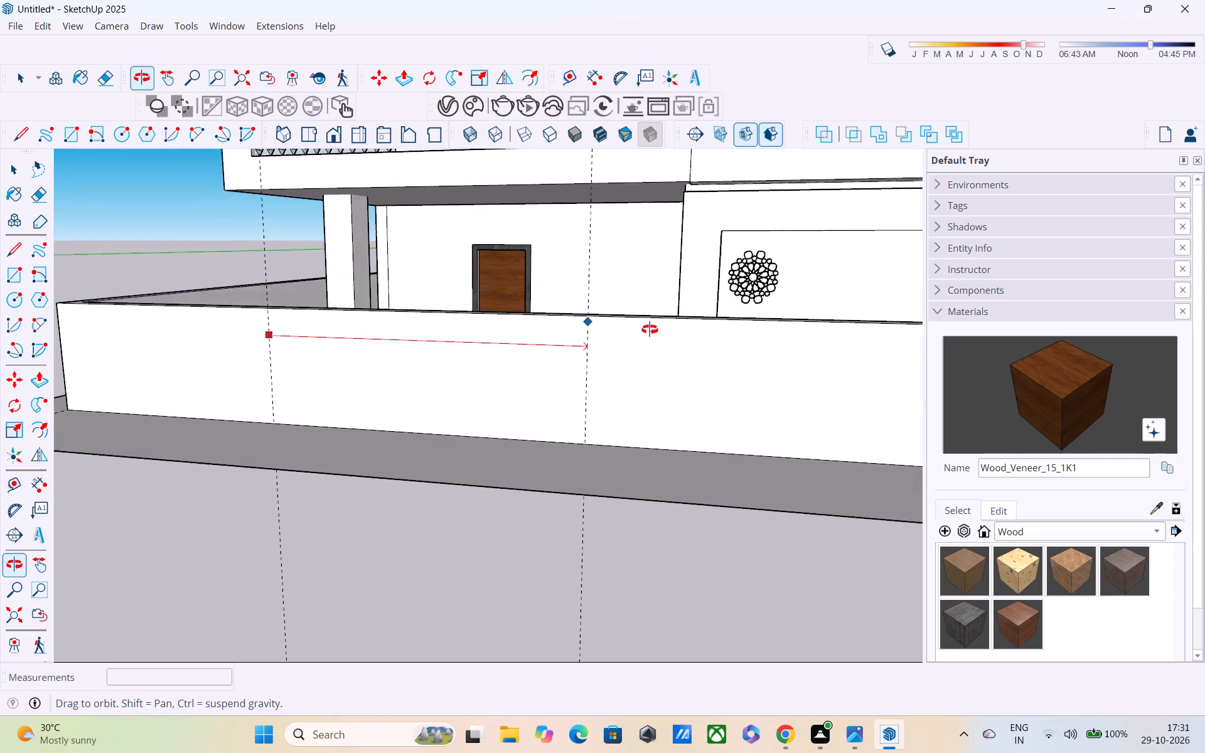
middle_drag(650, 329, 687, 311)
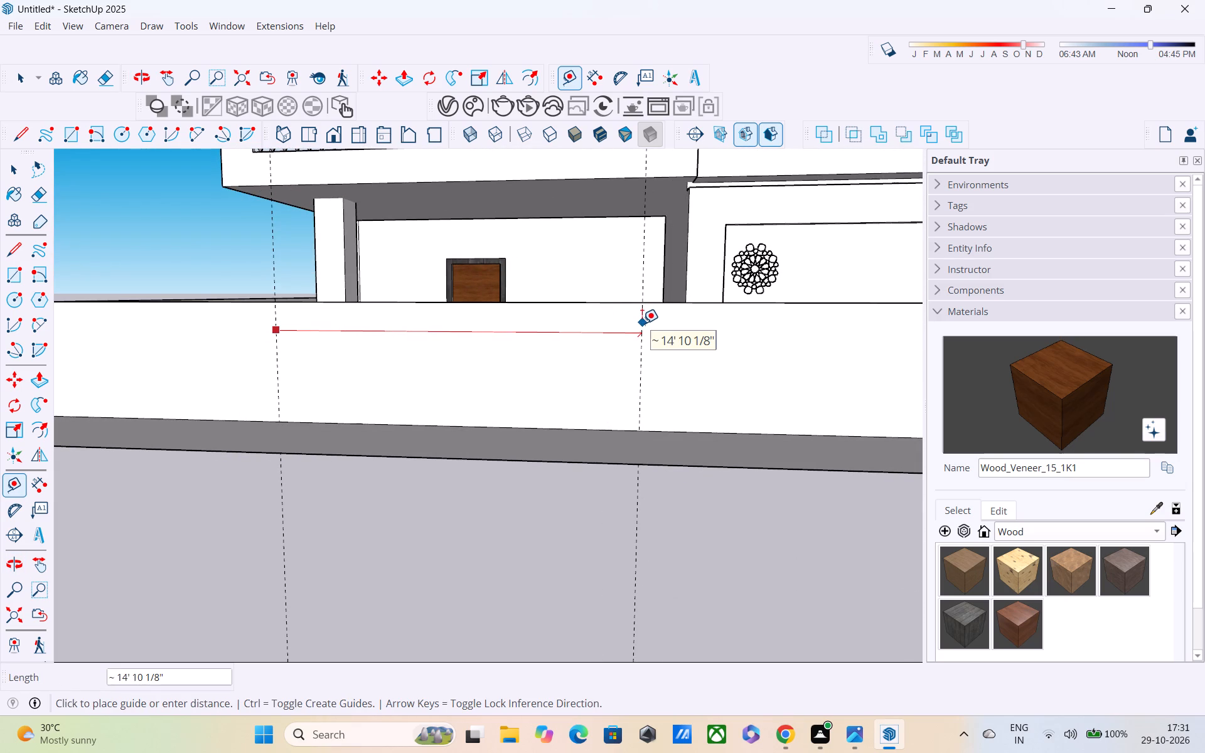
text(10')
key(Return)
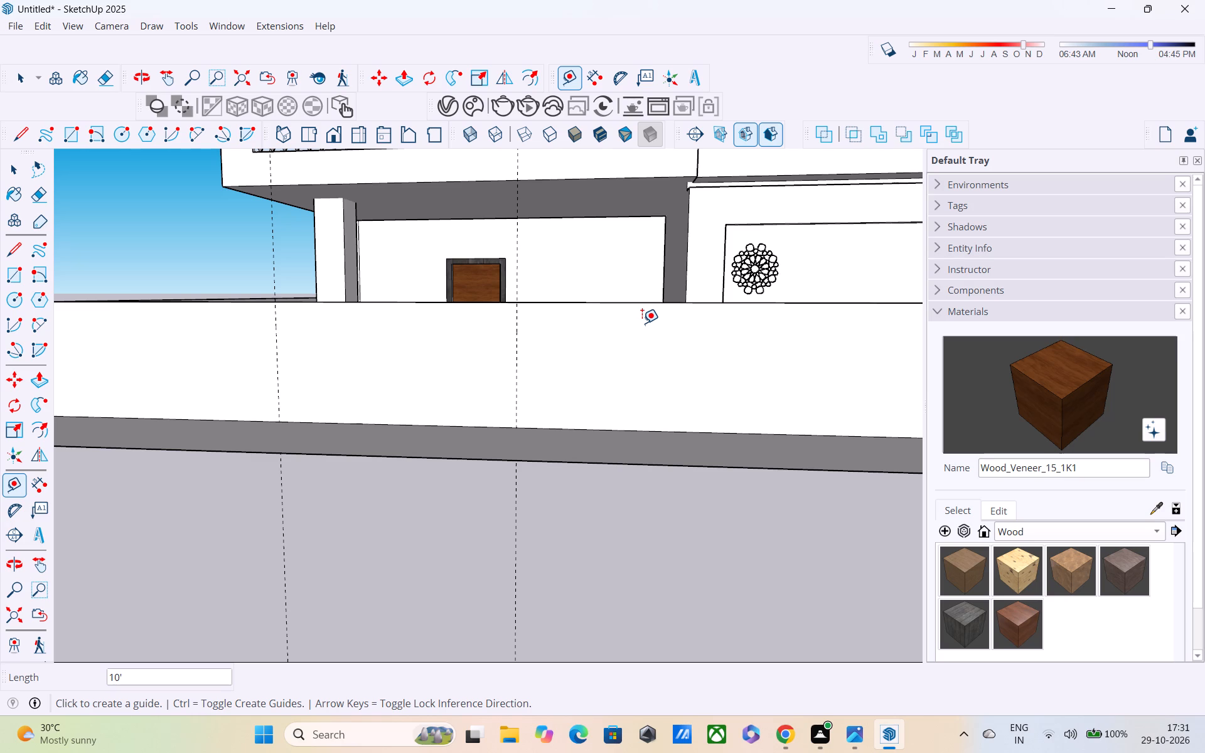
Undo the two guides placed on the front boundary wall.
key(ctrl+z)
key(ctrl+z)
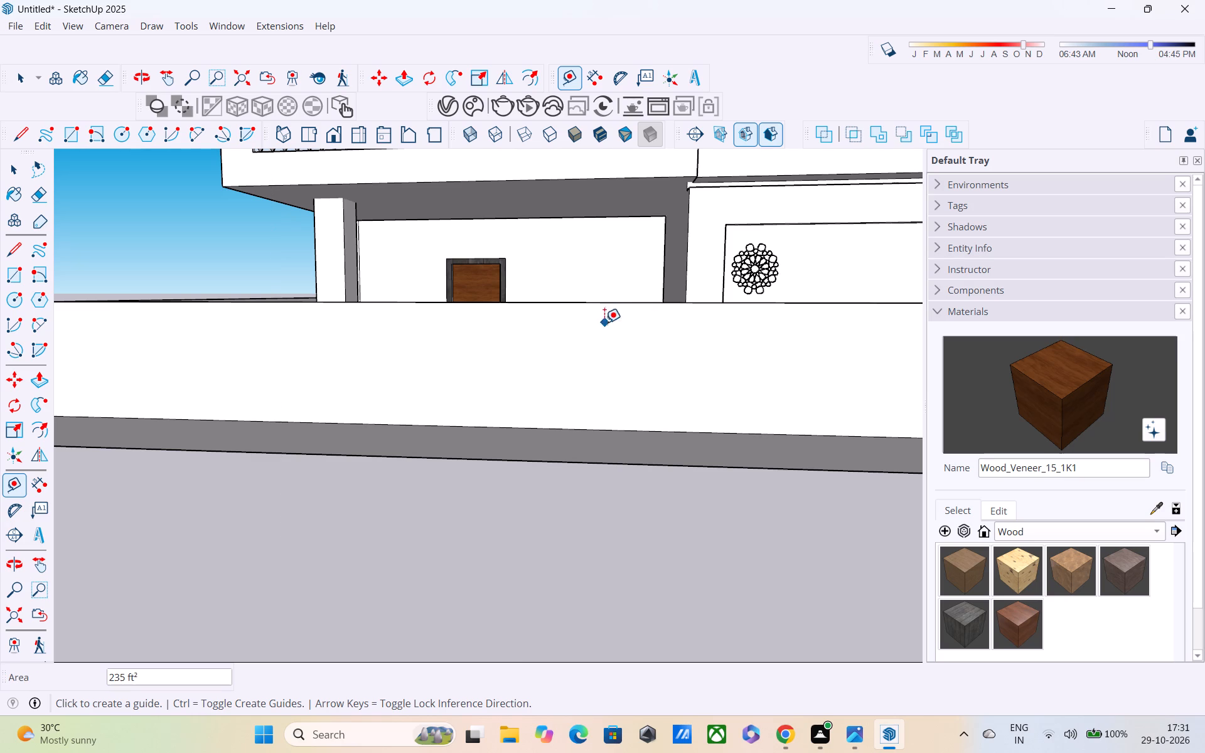
Place a guide from the front boundary wall's corner edge, roughly in line with the ground-floor door.
shift+middle_drag(543, 296, 648, 373)
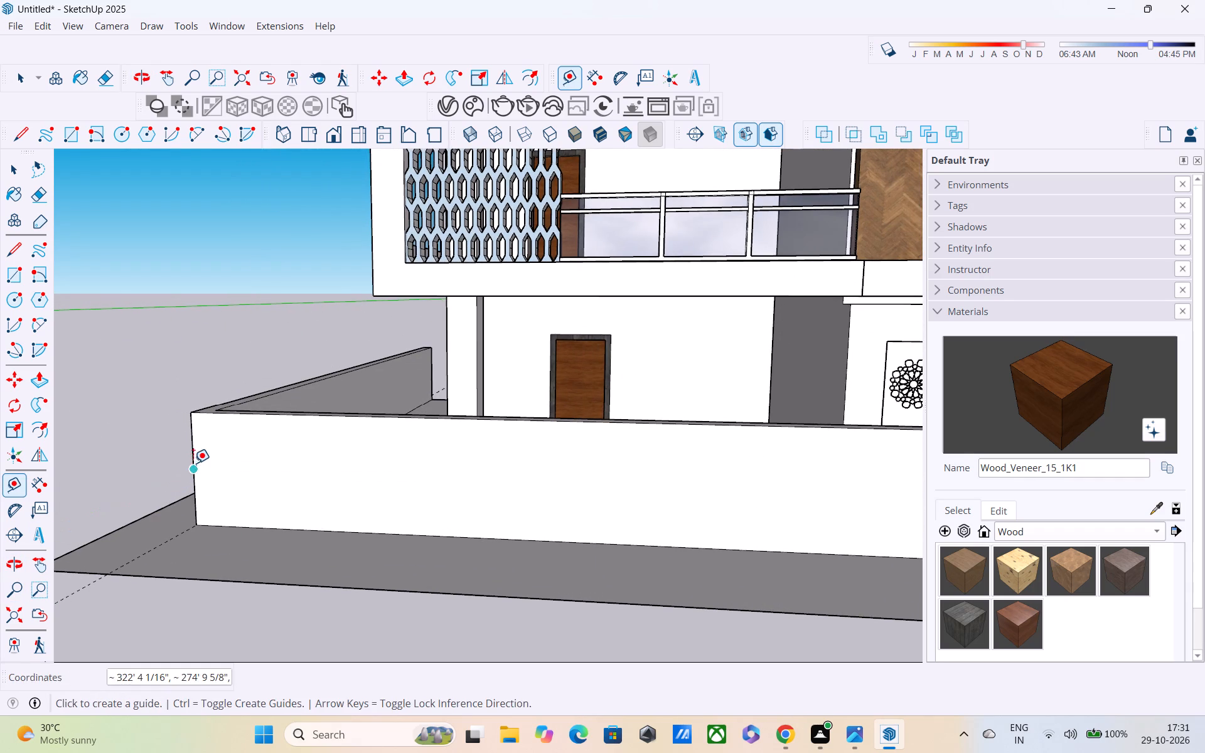
click(191, 459)
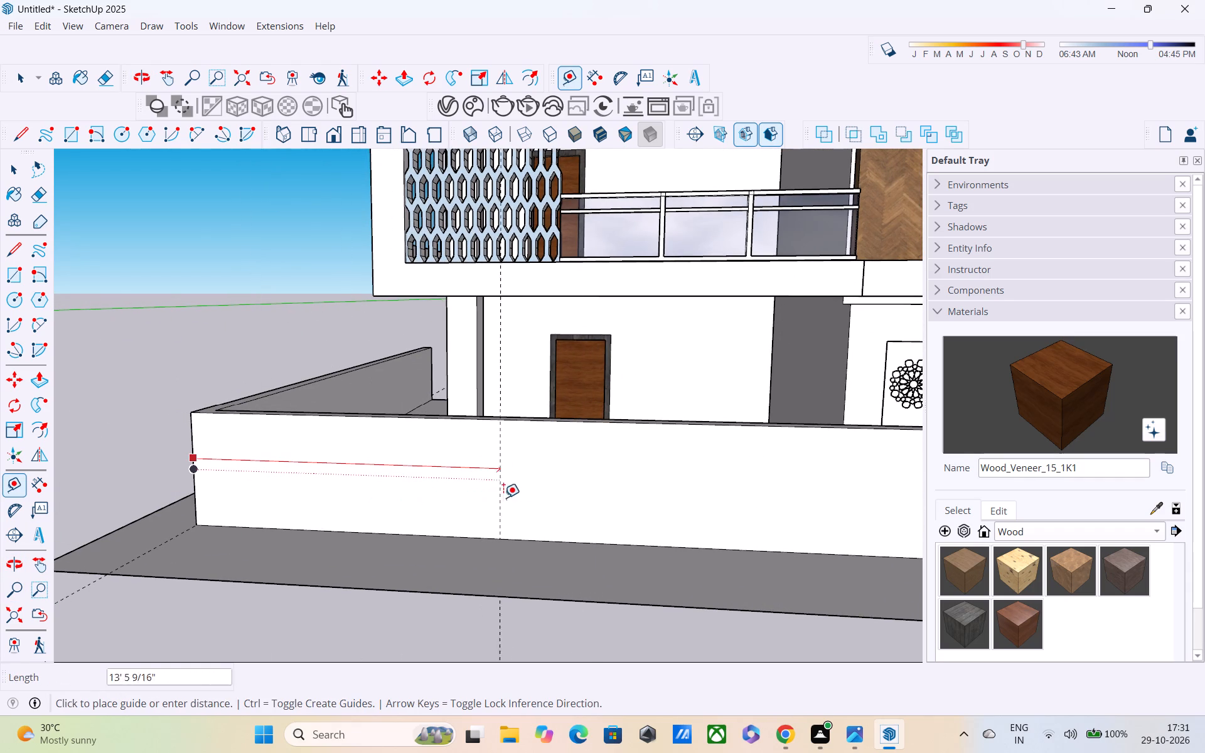
click(574, 483)
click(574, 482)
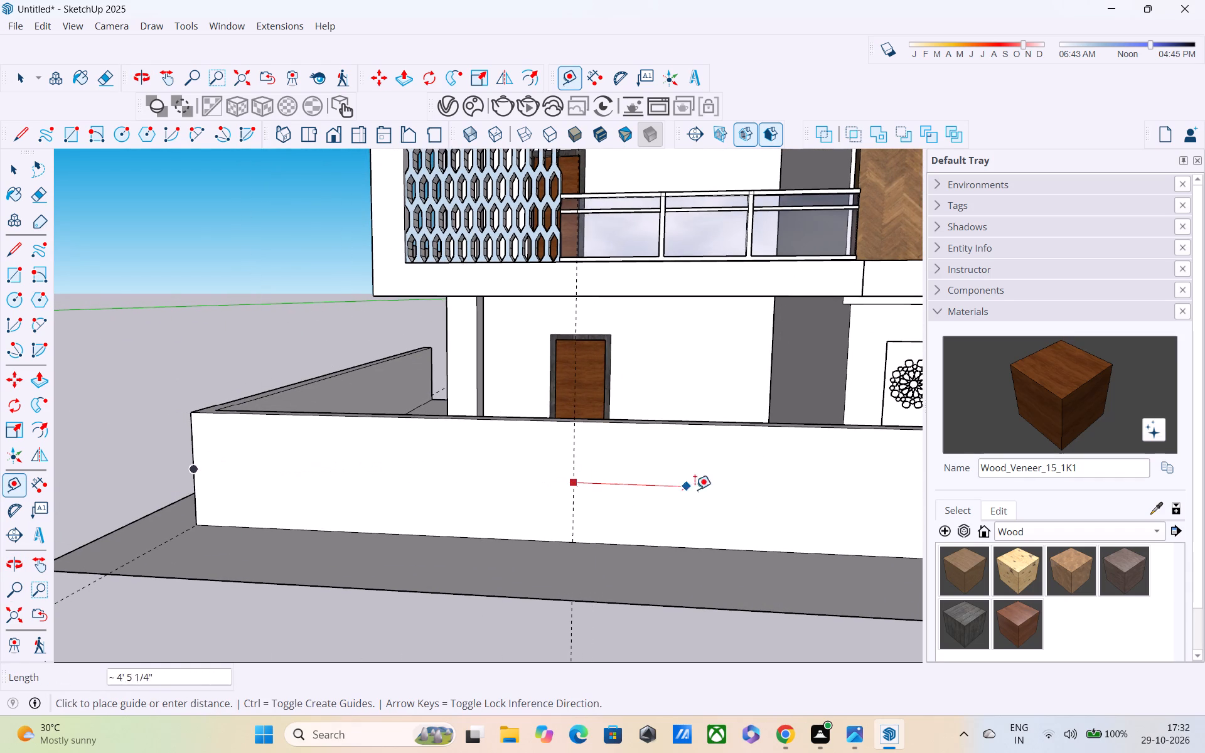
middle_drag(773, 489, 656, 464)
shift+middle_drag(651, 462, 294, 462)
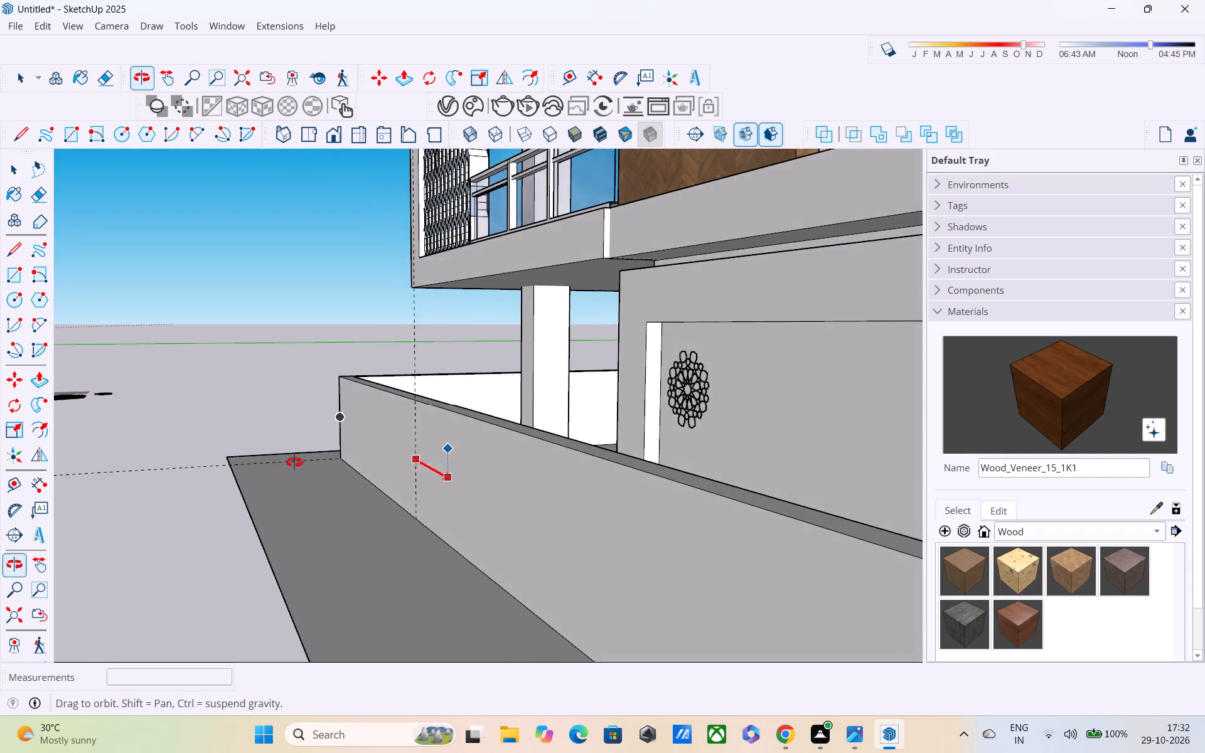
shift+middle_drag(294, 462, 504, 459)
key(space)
Place a second parallel guide 10' from the first one along the front boundary wall, away from the corner.
key(t)
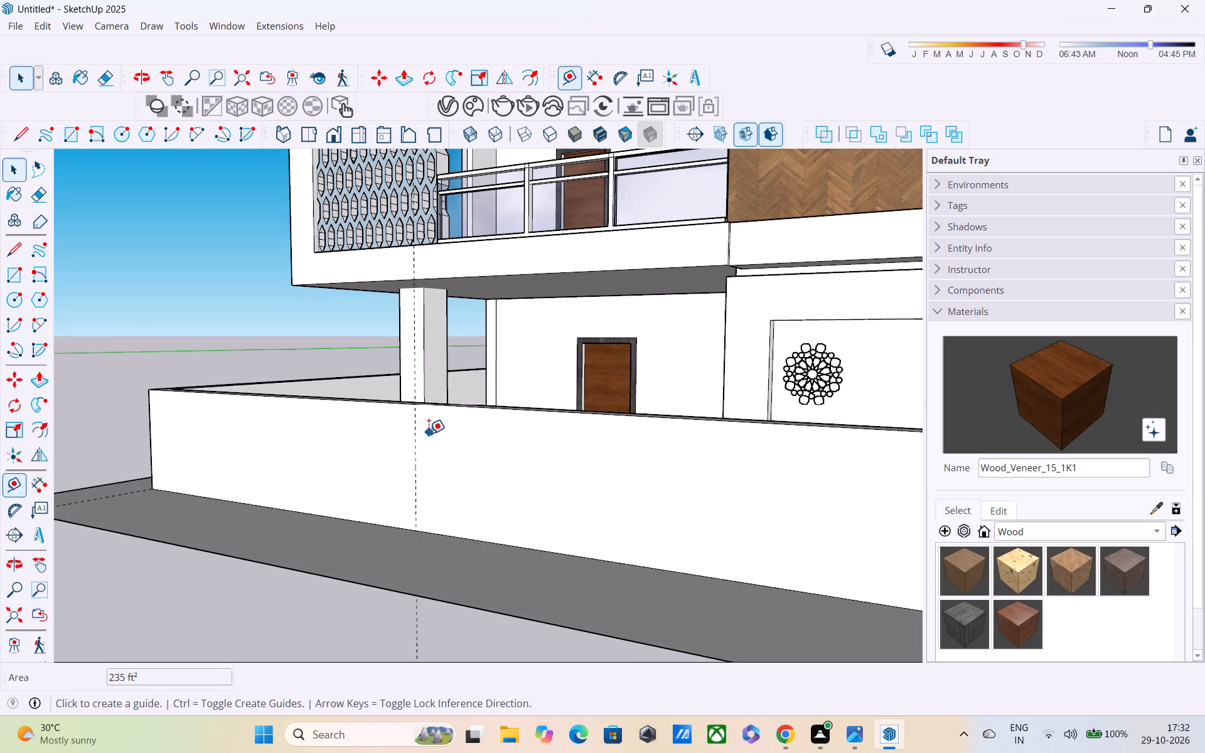
click(413, 422)
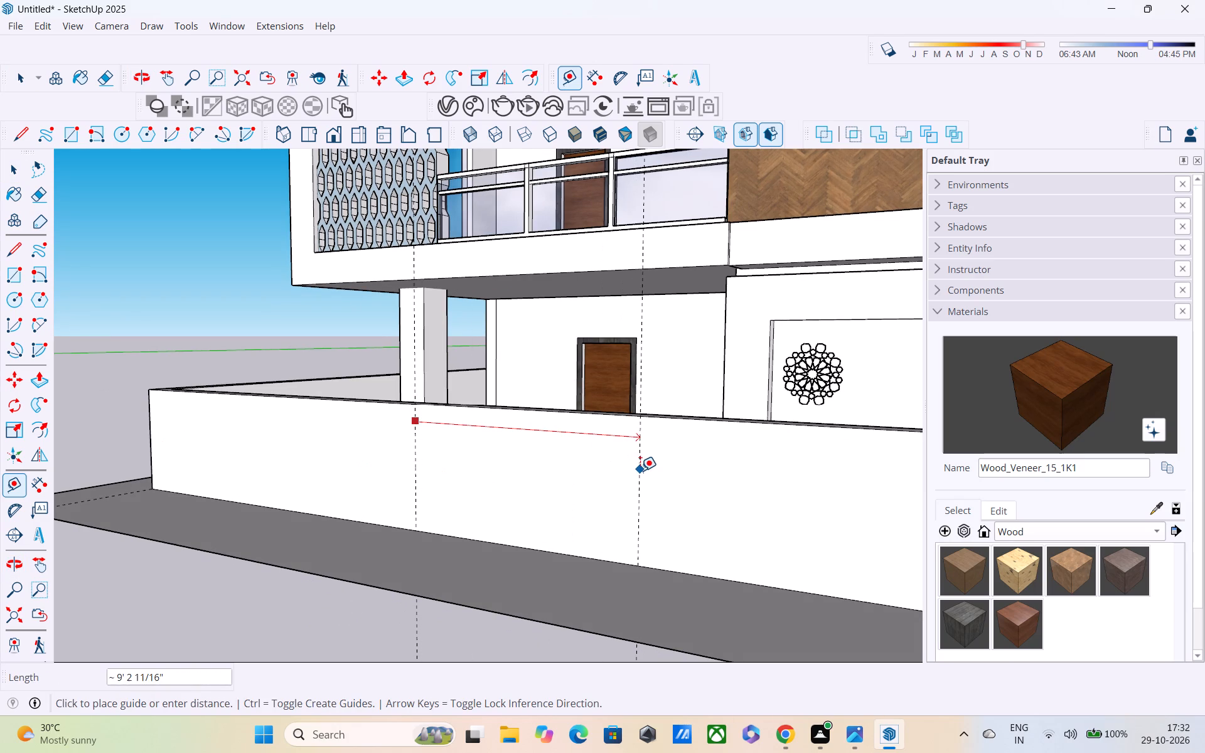
middle_drag(640, 471, 551, 430)
middle_drag(554, 430, 612, 430)
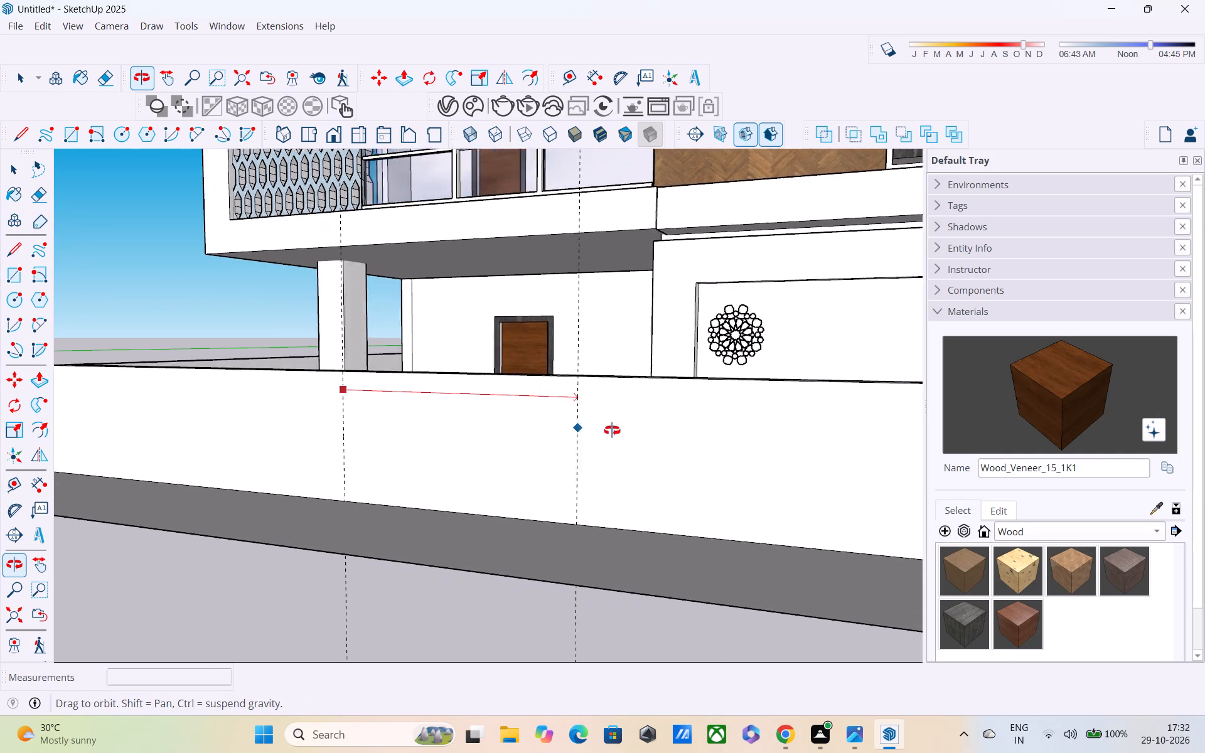
middle_drag(612, 430, 667, 428)
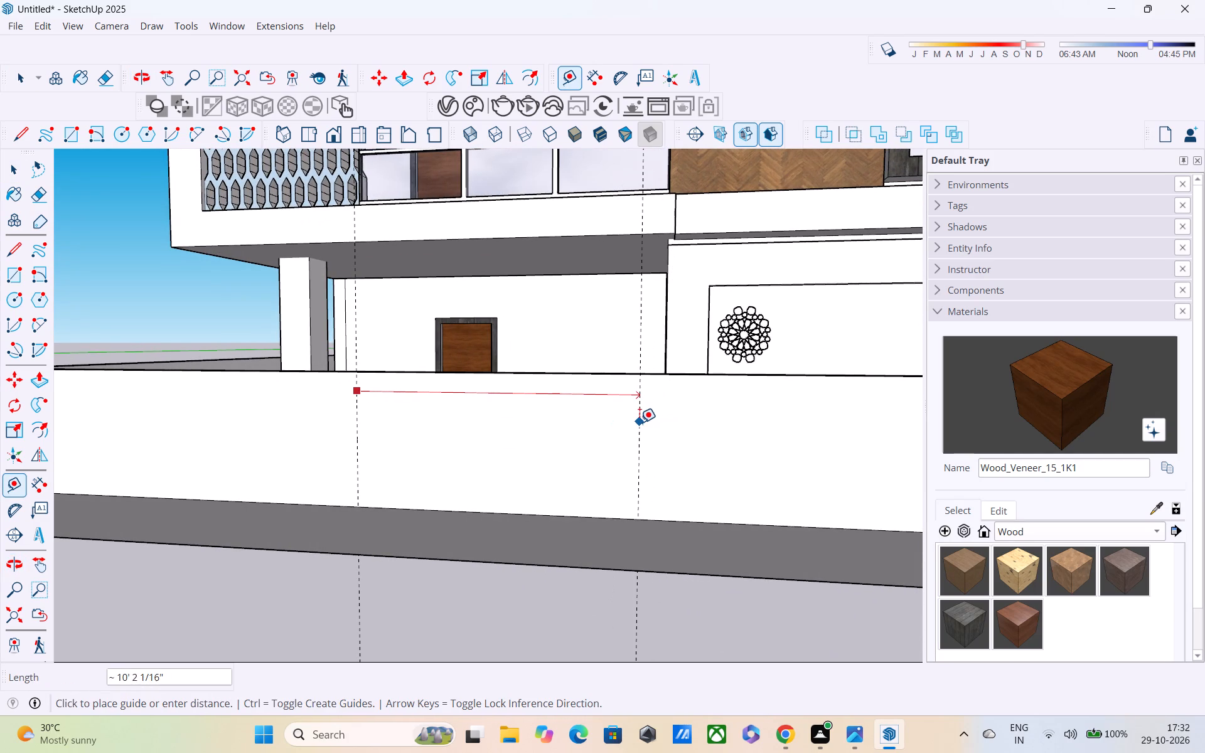
text(10')
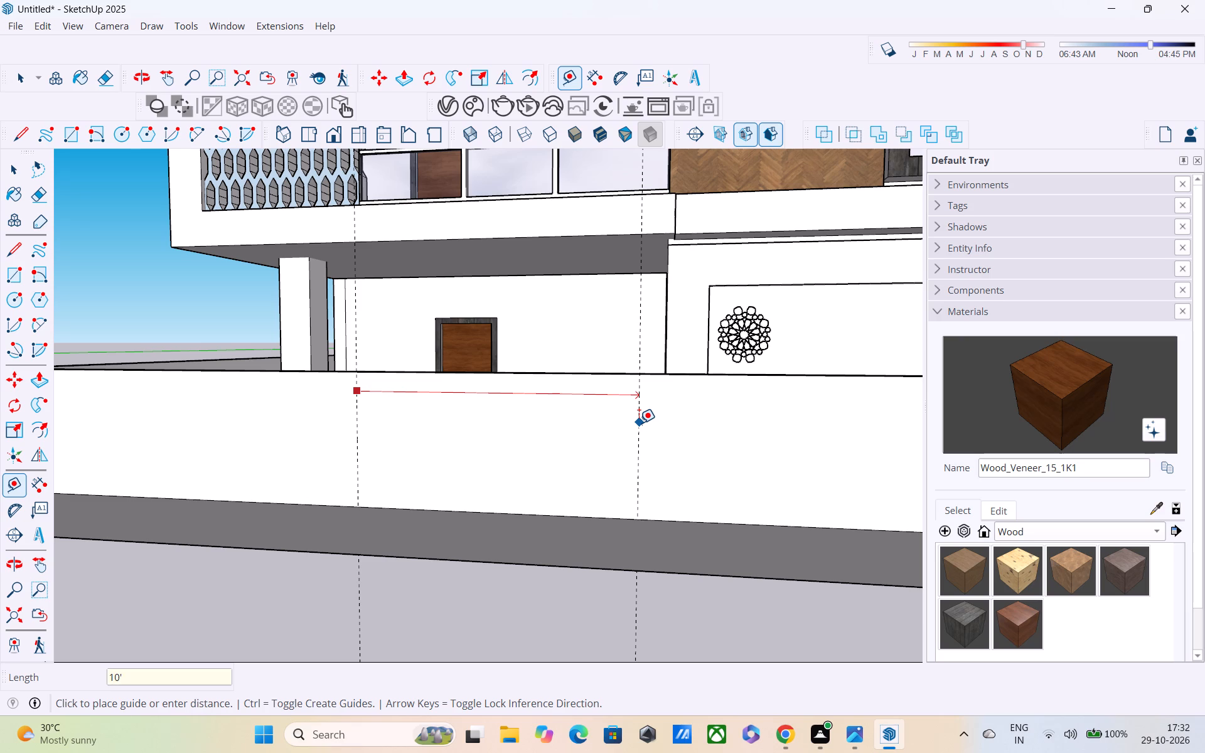
key(Return)
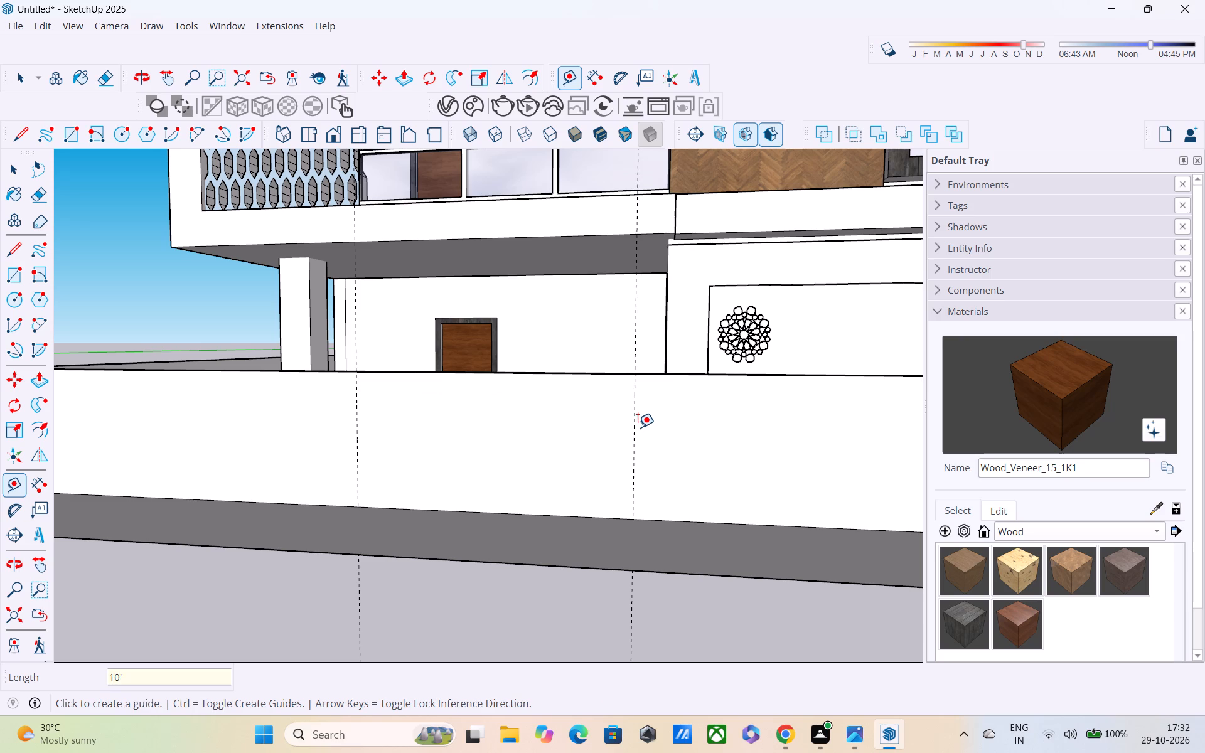
Place another guide on the front boundary wall, 4' from the first guide towards the wall's corner.
middle_drag(636, 430, 825, 469)
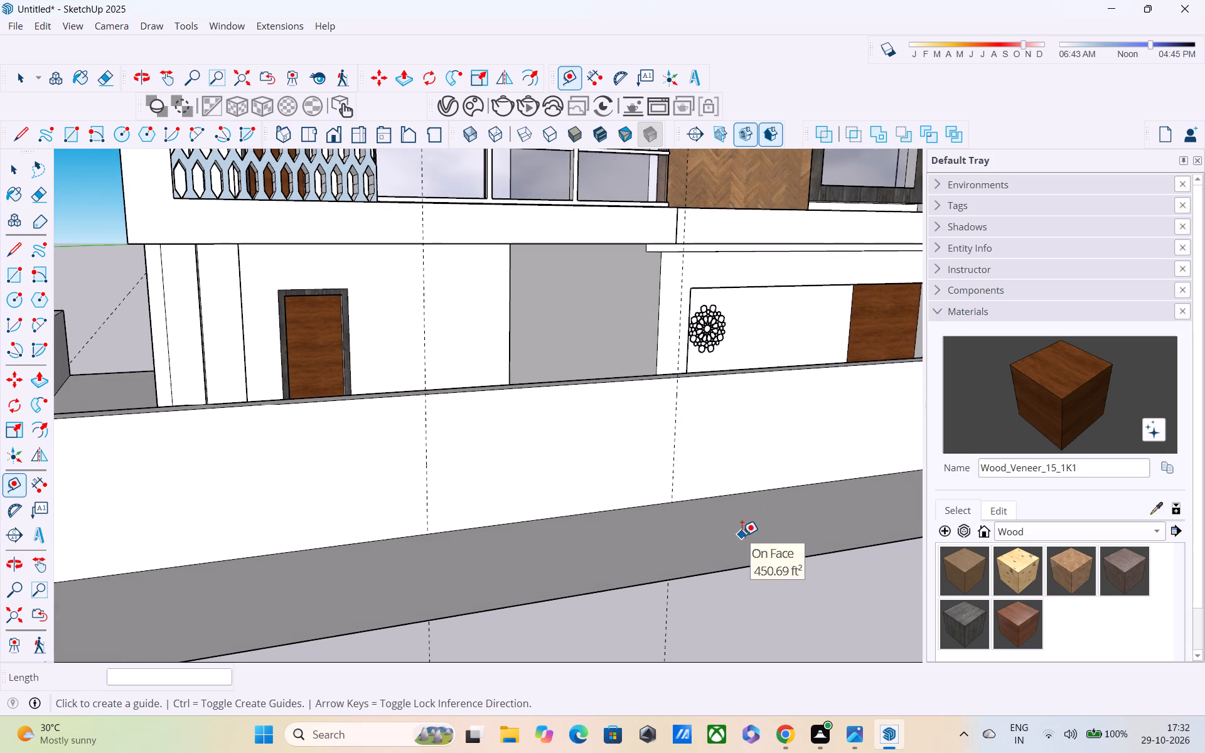
key(t)
click(422, 419)
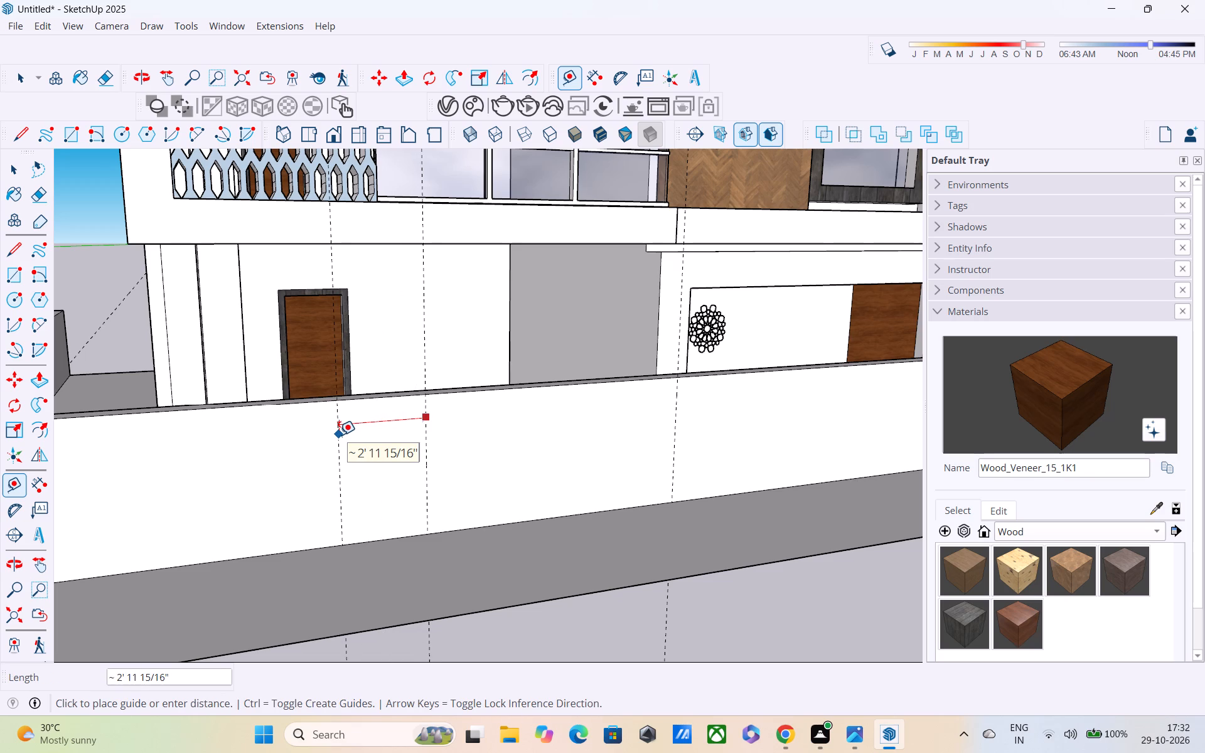
text(4')
key(Return)
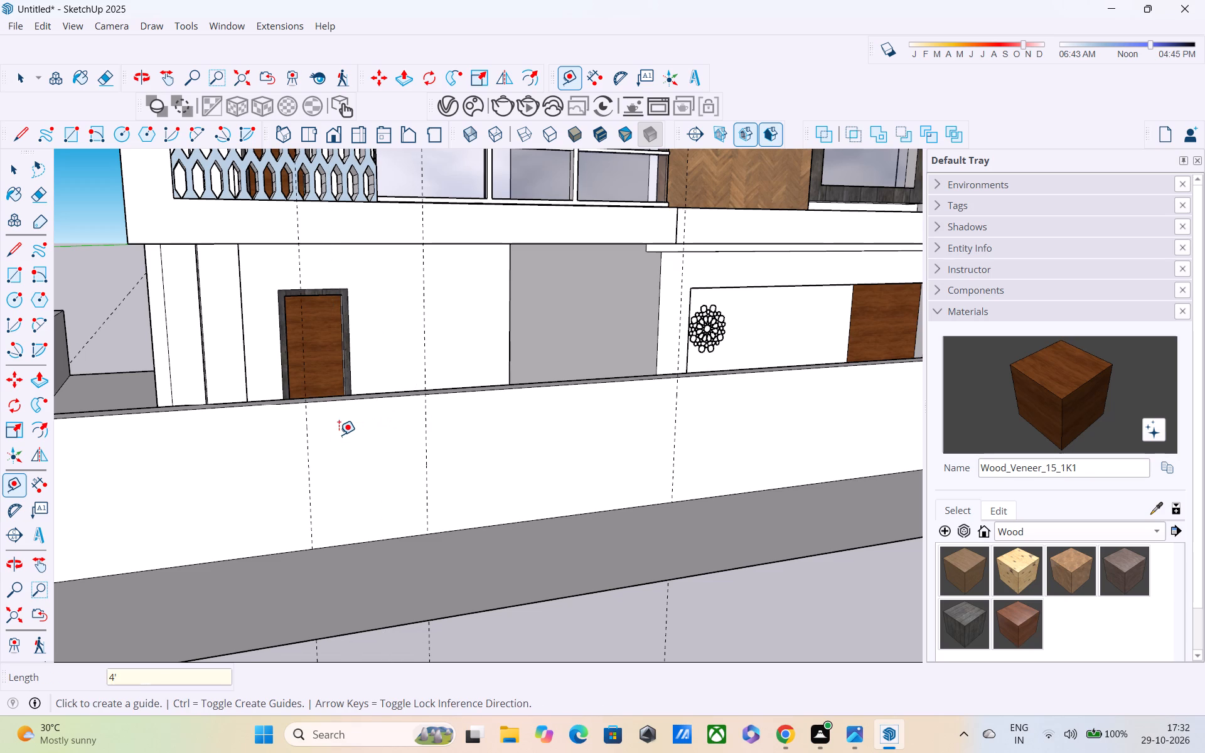
Delete the middle guide in line with the ground-floor door, keeping the two outer guides.
scroll(338, 434, down, 4)
middle_drag(427, 457, 337, 385)
scroll(395, 443, up, 1)
key(space)
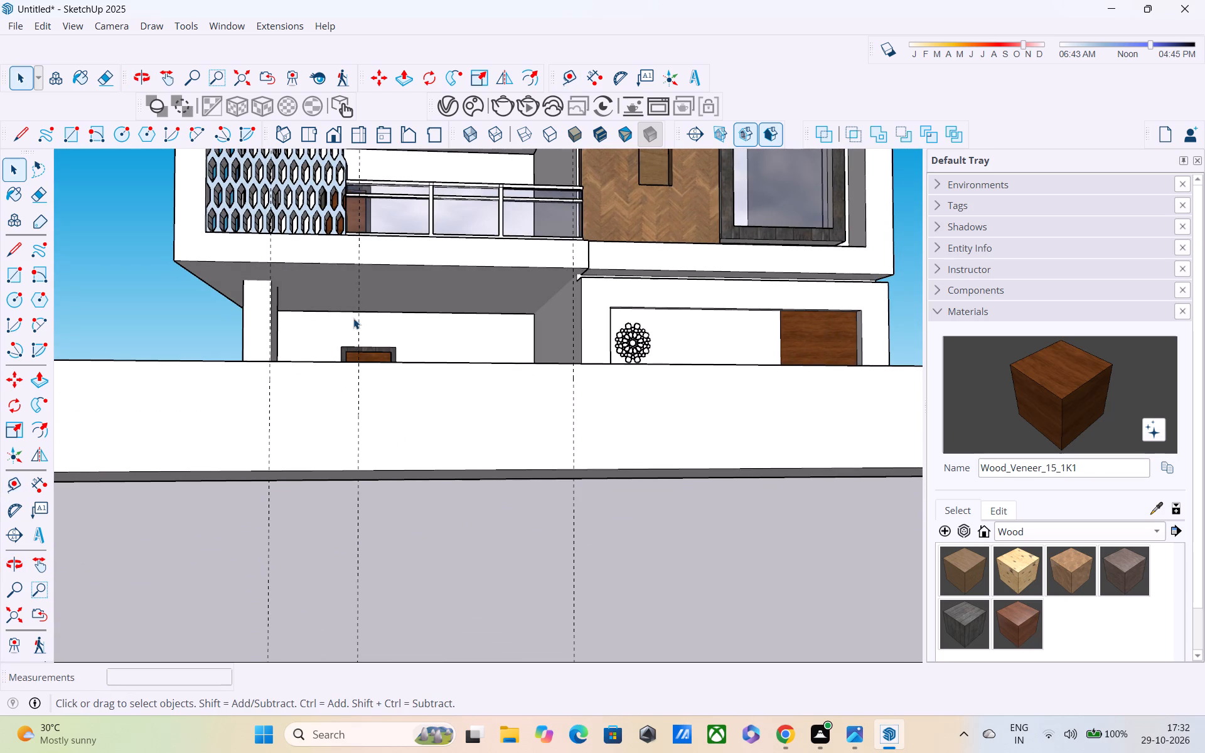
click(359, 301)
key(Delete)
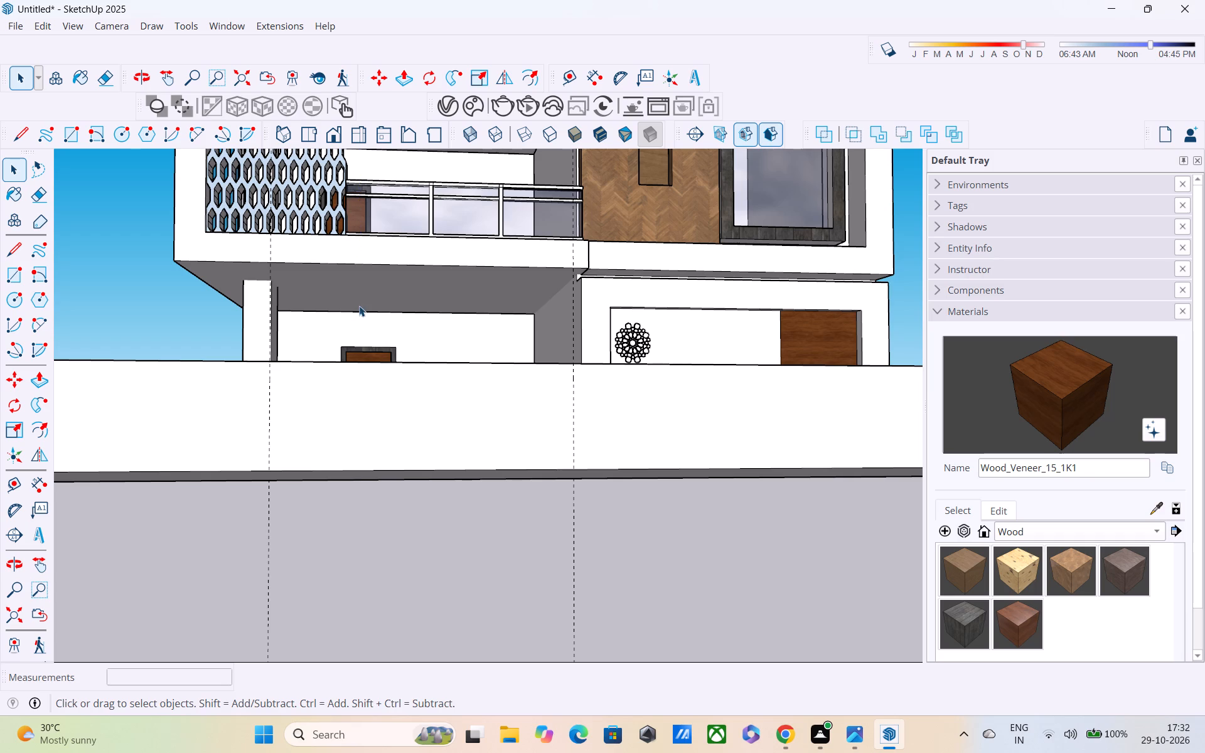
Draw a line down the wall's front face along the guide nearer the corner, and a 9" line across the wall top.
middle_drag(360, 322, 366, 357)
scroll(366, 355, up, 1)
key(l)
scroll(301, 361, up, 3)
shift+middle_drag(287, 390, 346, 337)
click(346, 299)
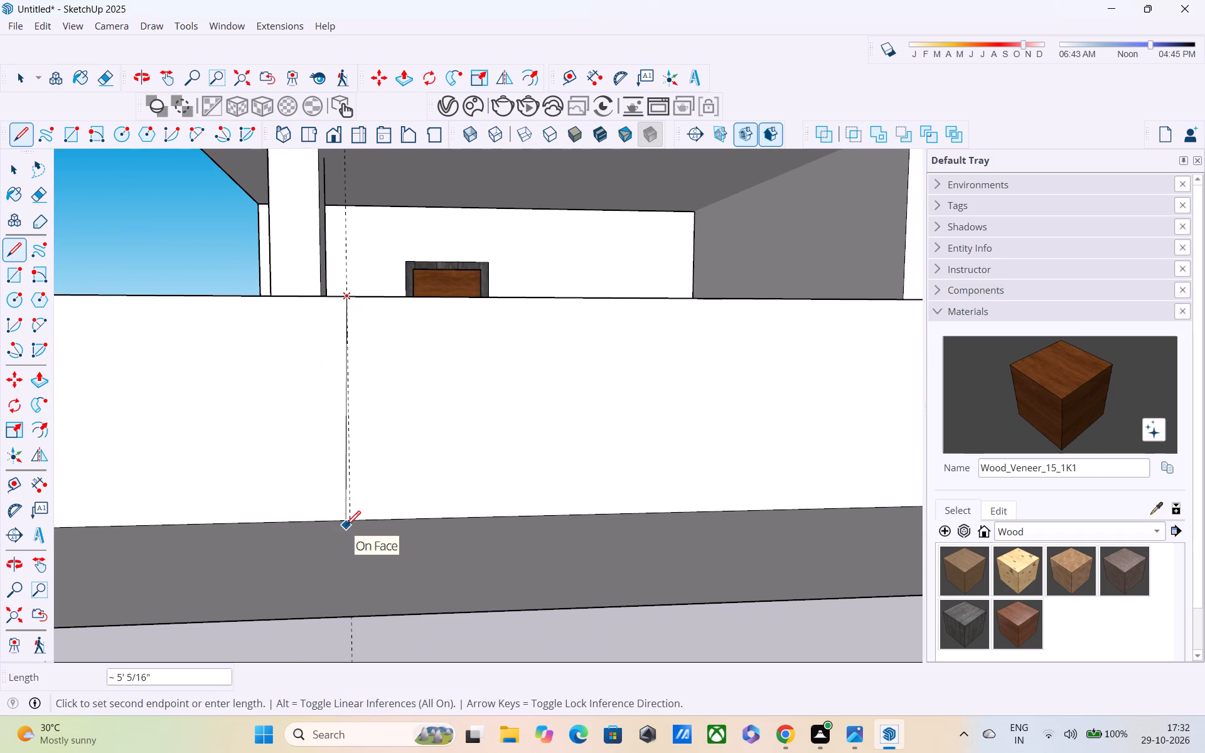
click(350, 520)
middle_drag(429, 430, 257, 651)
scroll(241, 457, up, 4)
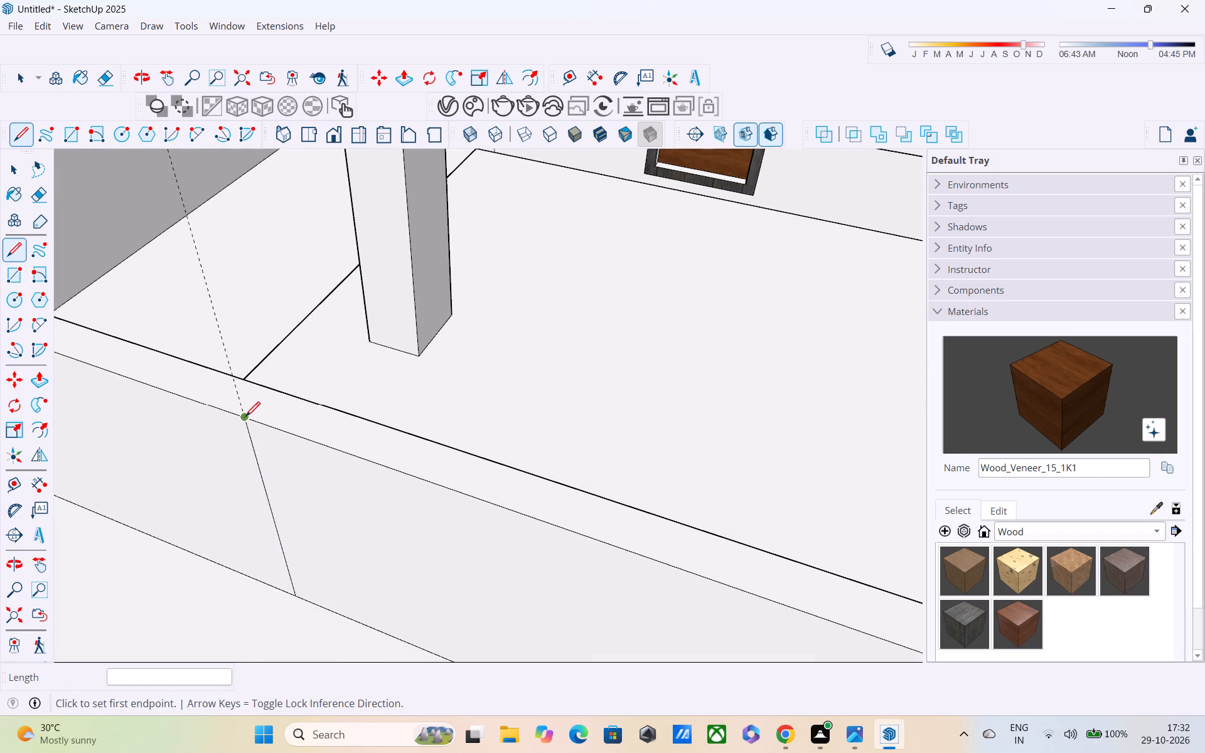
click(245, 421)
click(272, 389)
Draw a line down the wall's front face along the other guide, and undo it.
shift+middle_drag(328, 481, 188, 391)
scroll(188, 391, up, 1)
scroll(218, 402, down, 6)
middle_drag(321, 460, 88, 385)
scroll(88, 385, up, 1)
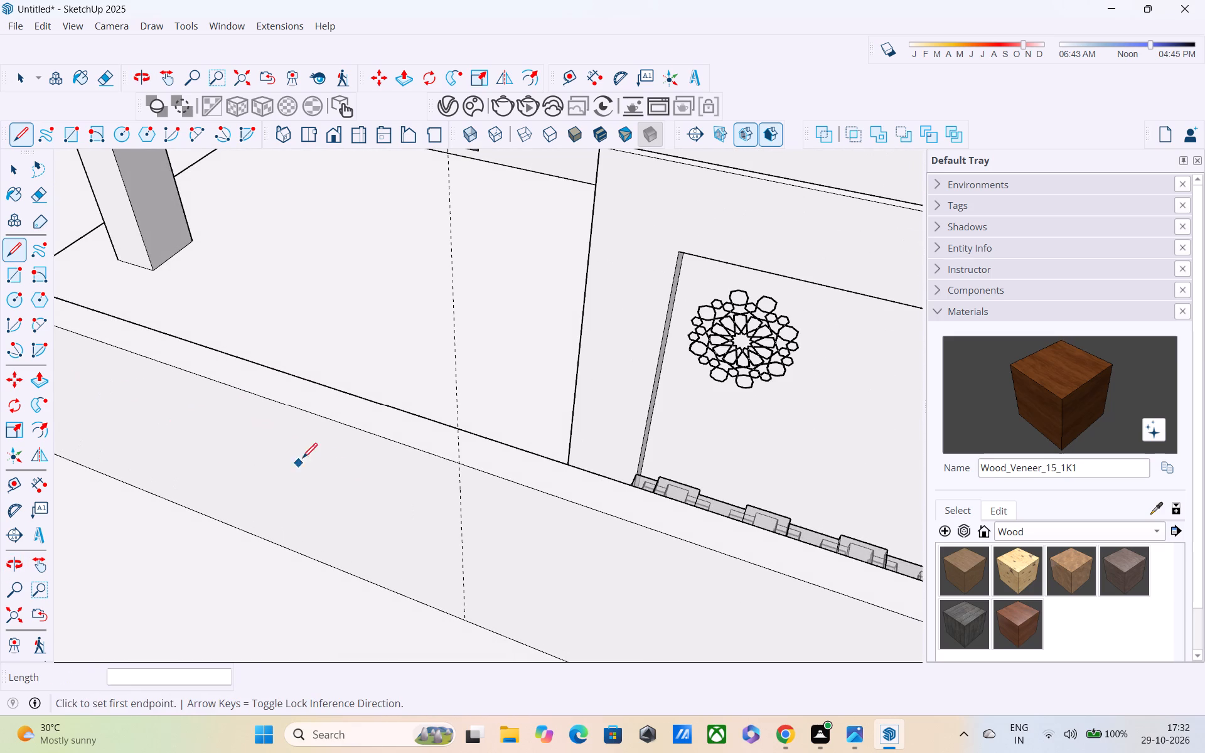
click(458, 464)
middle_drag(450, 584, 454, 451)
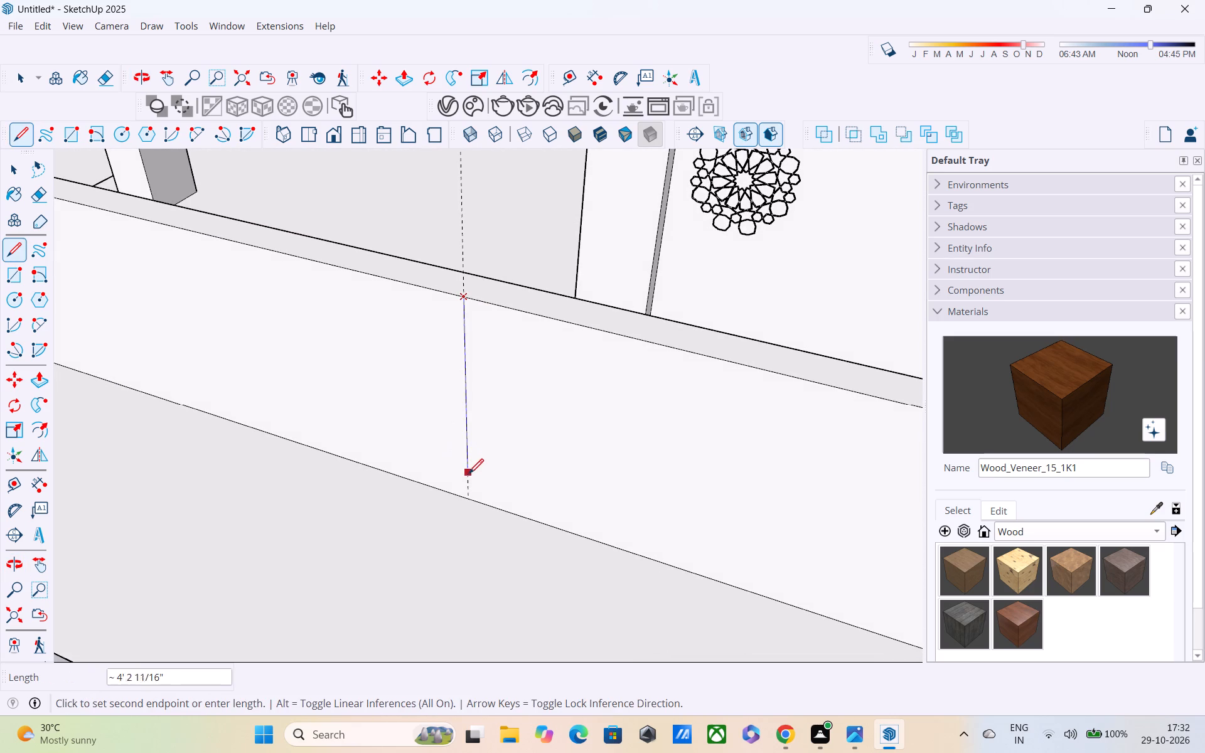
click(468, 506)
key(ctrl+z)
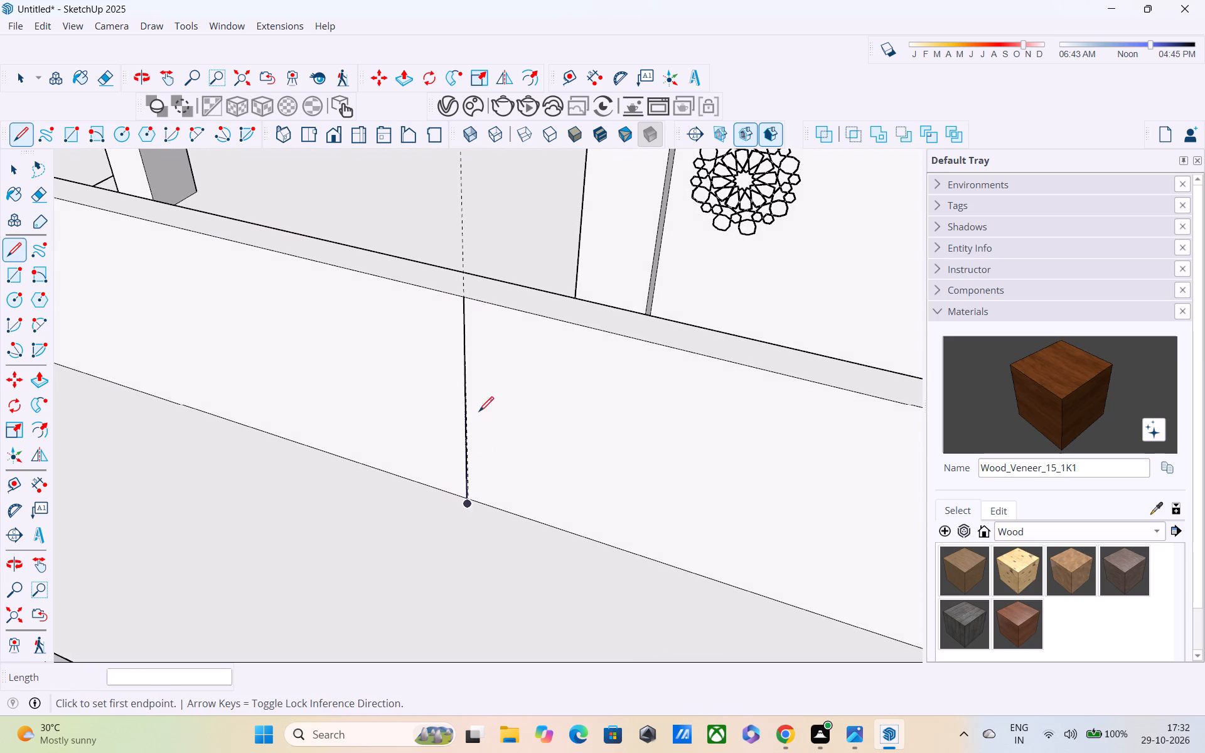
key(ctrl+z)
Draw a 5' line down the wall's front face along the other guide, and a 9" line across the wall top.
click(463, 304)
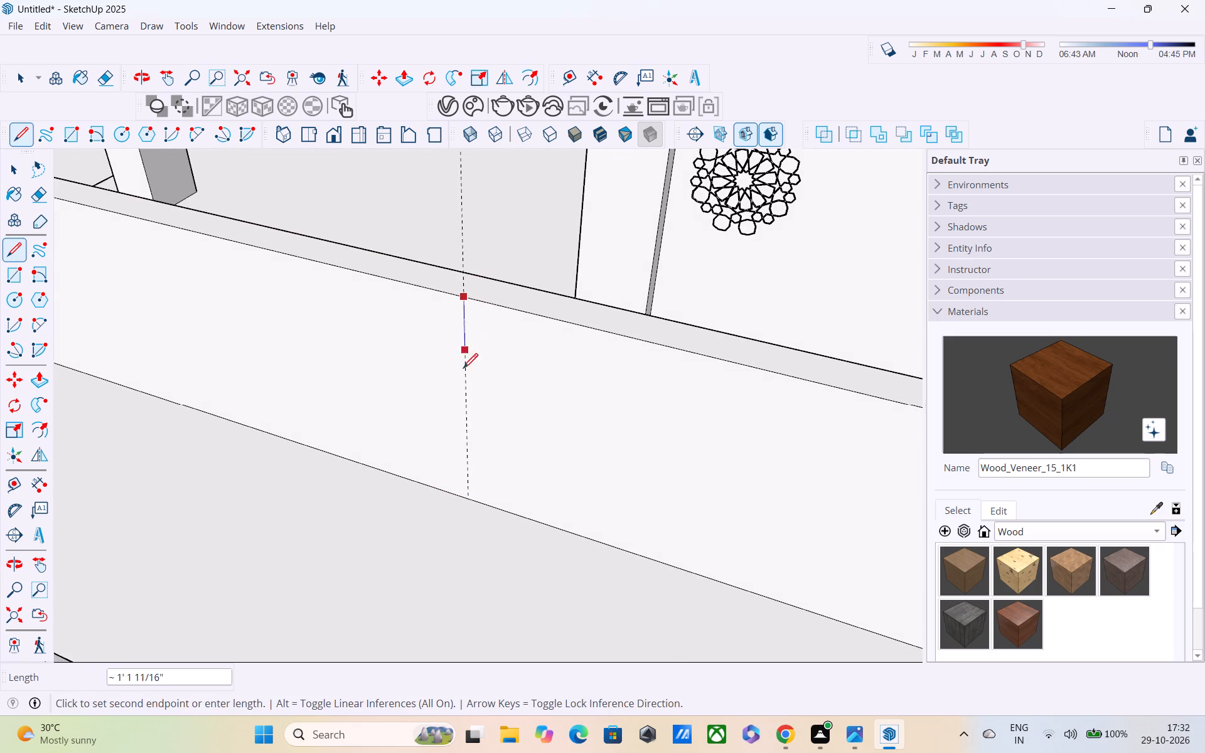
click(469, 502)
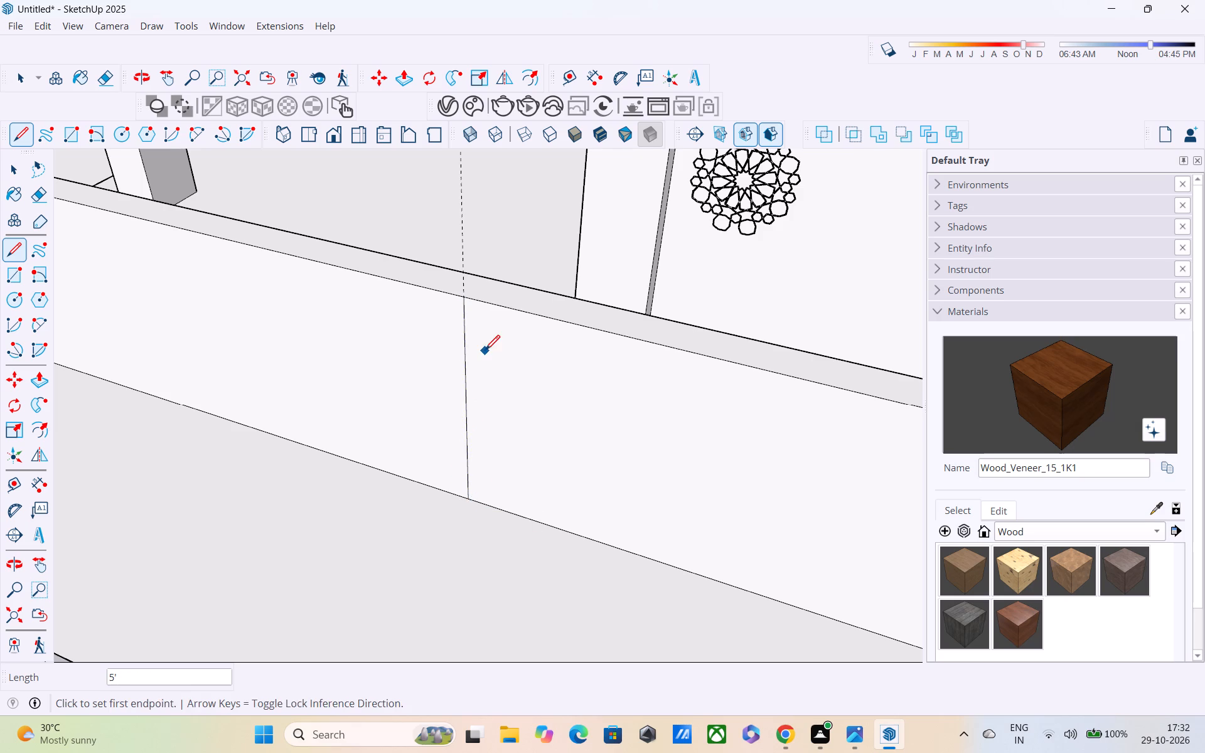
middle_drag(485, 351, 388, 465)
scroll(388, 420, up, 3)
click(391, 431)
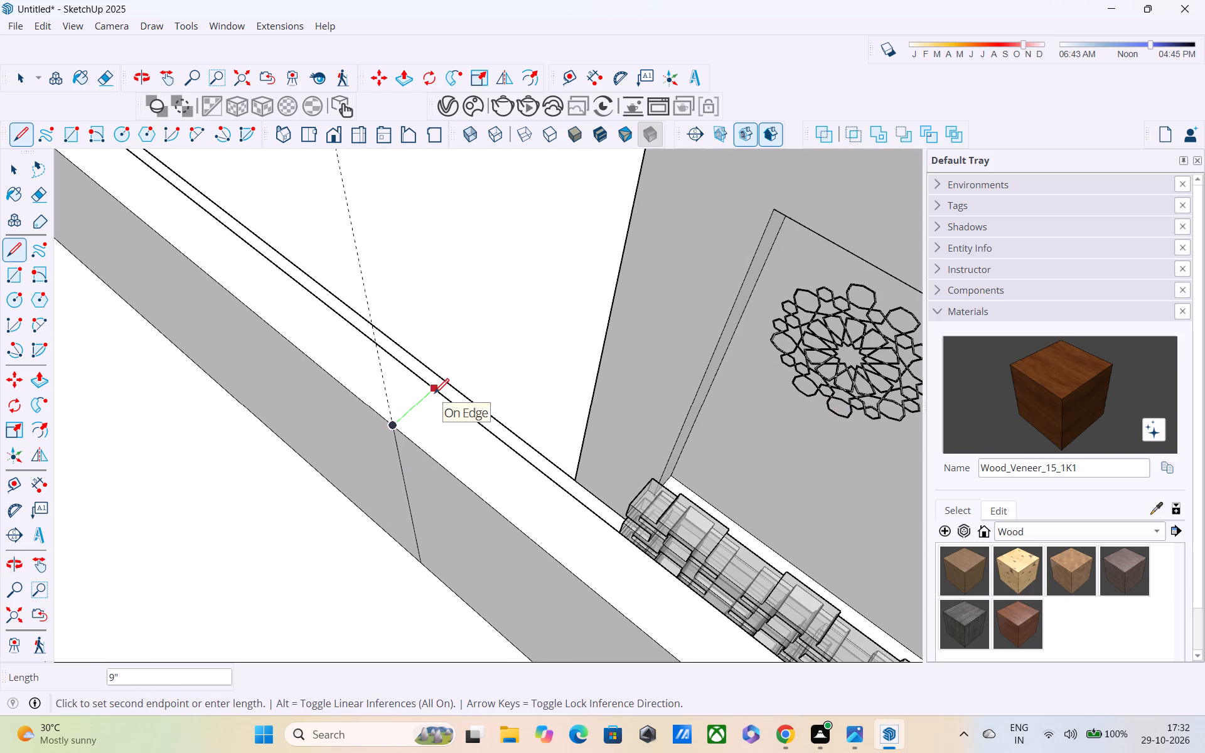
click(434, 395)
key(space)
Push the wall's top face between the two cut lines down 5' to ground level to form the opening.
shift+middle_drag(434, 395, 555, 370)
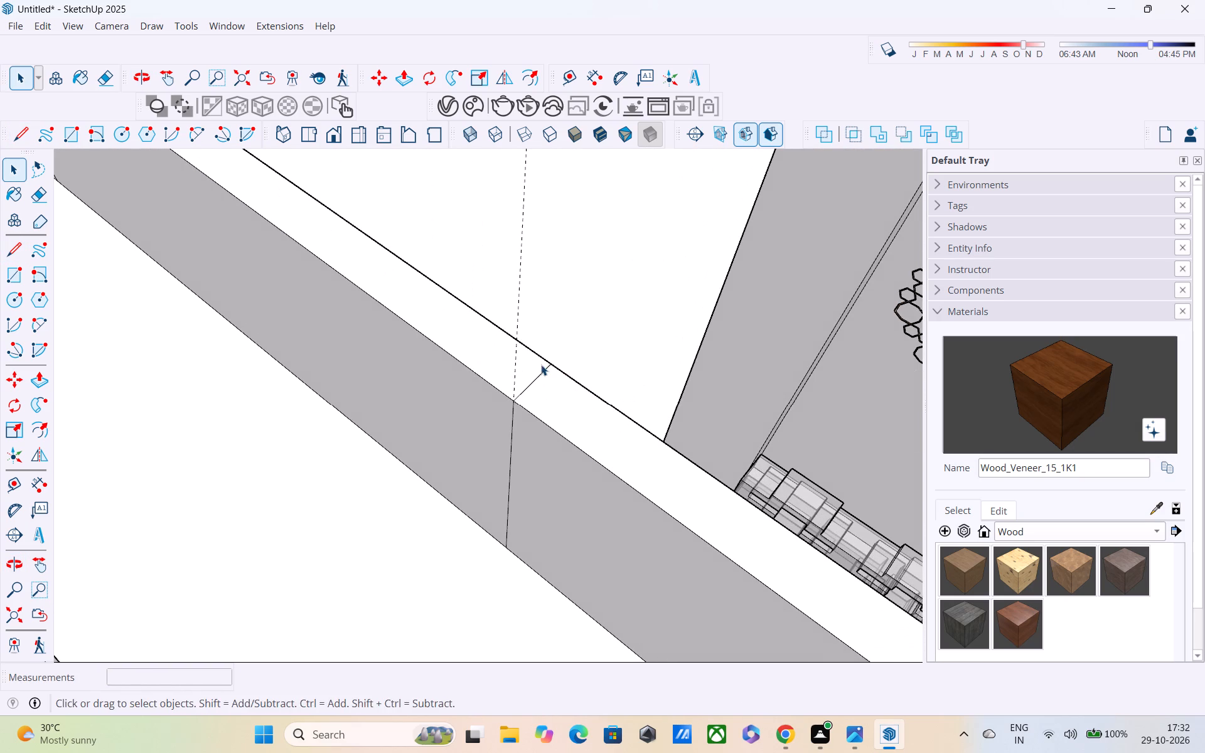
key(p)
click(466, 329)
middle_drag(425, 460, 599, 247)
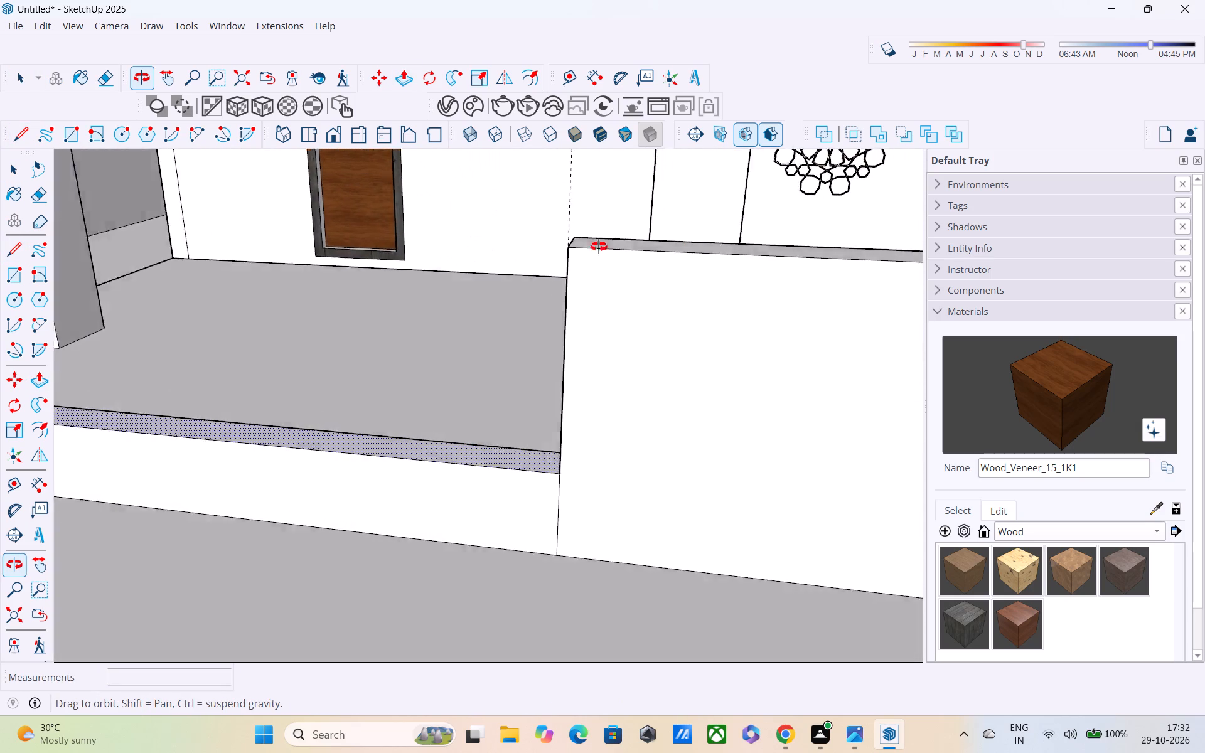
middle_drag(599, 247, 800, 213)
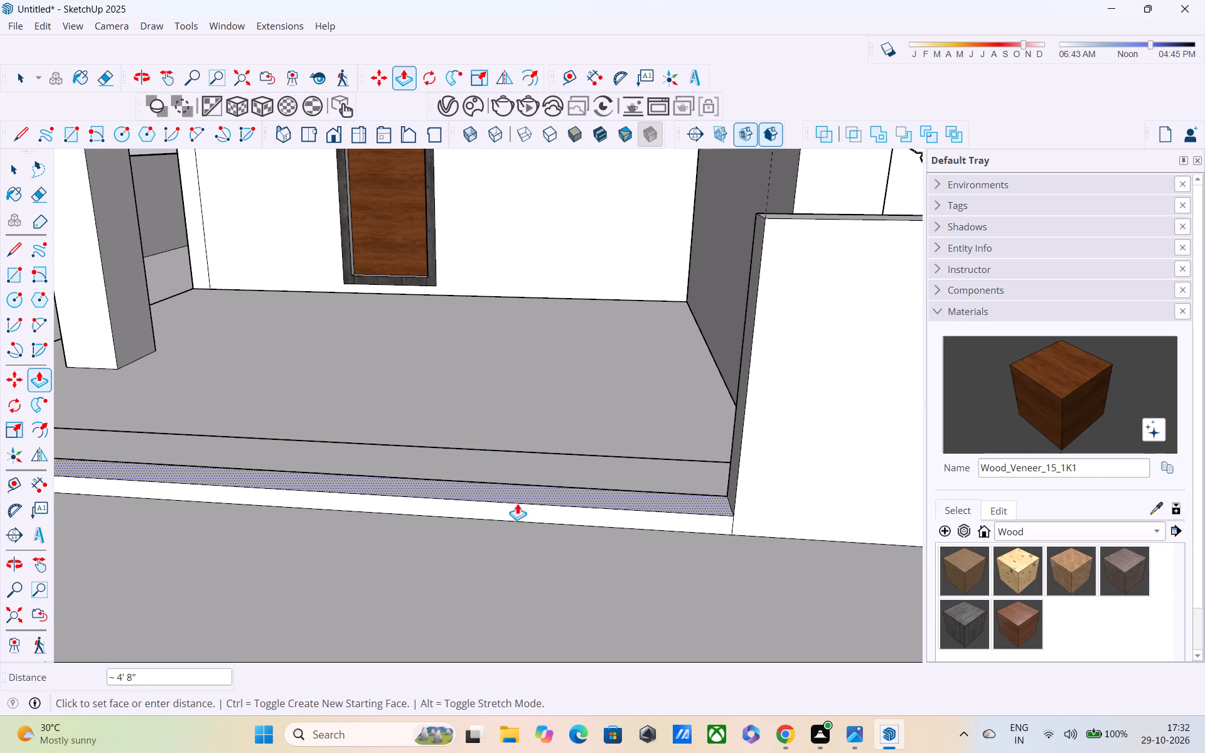
click(505, 535)
Examine the gate opening in the boundary wall and the whole house front from several angles.
scroll(490, 569, down, 1)
middle_drag(489, 569, 671, 490)
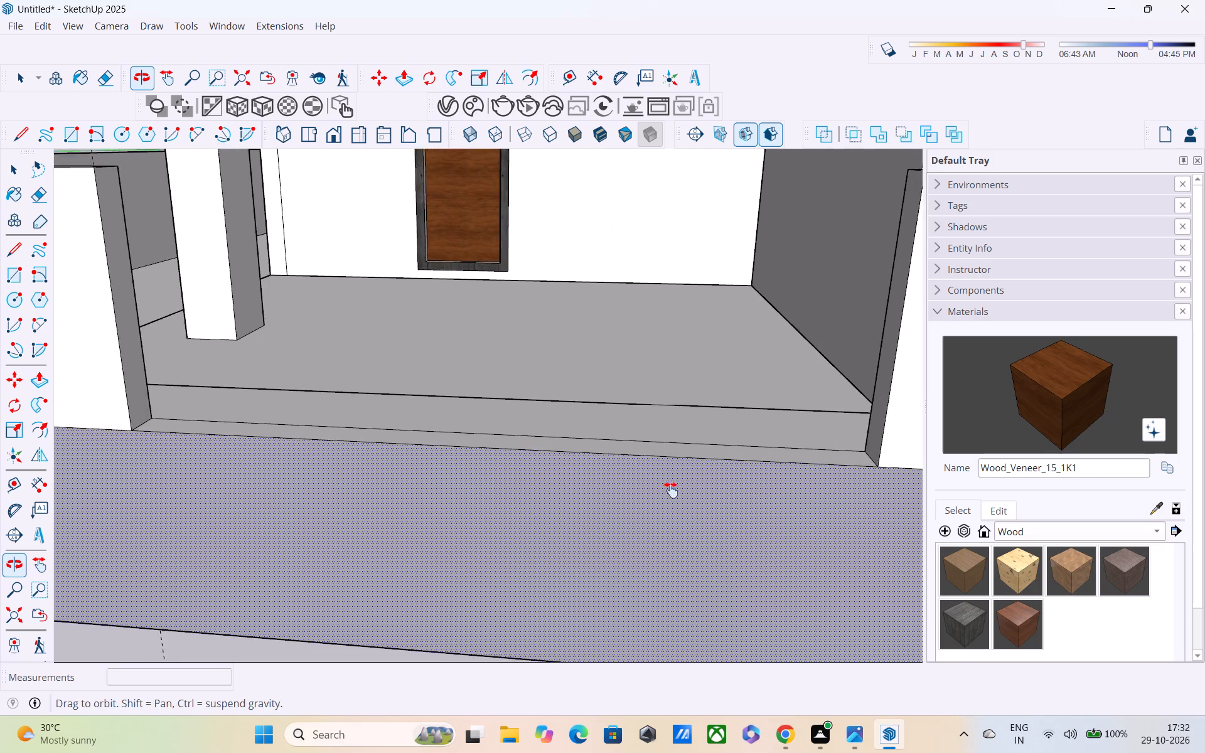
middle_drag(671, 490, 804, 457)
scroll(660, 462, down, 1)
middle_drag(616, 468, 251, 557)
scroll(262, 534, down, 2)
middle_drag(269, 525, 400, 441)
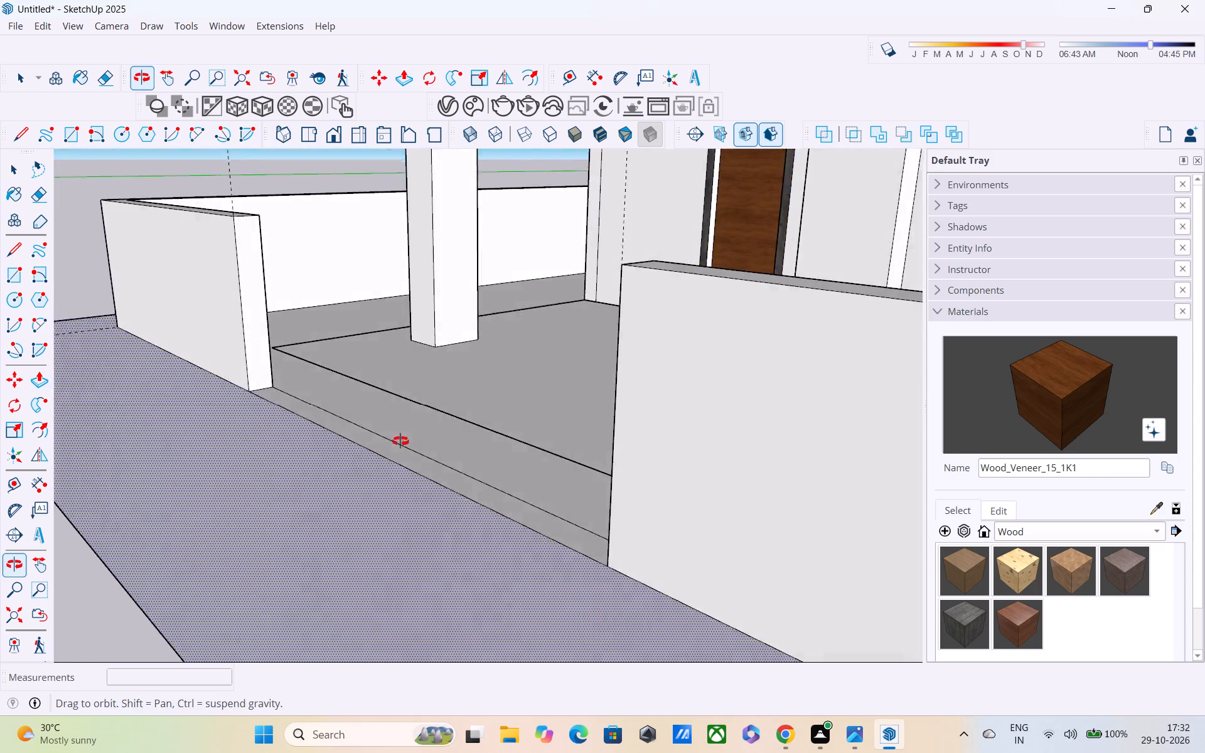
middle_drag(400, 441, 409, 471)
scroll(409, 471, up, 1)
scroll(409, 471, down, 7)
middle_drag(415, 484, 463, 406)
scroll(463, 406, up, 1)
scroll(465, 412, down, 6)
middle_drag(464, 422, 566, 385)
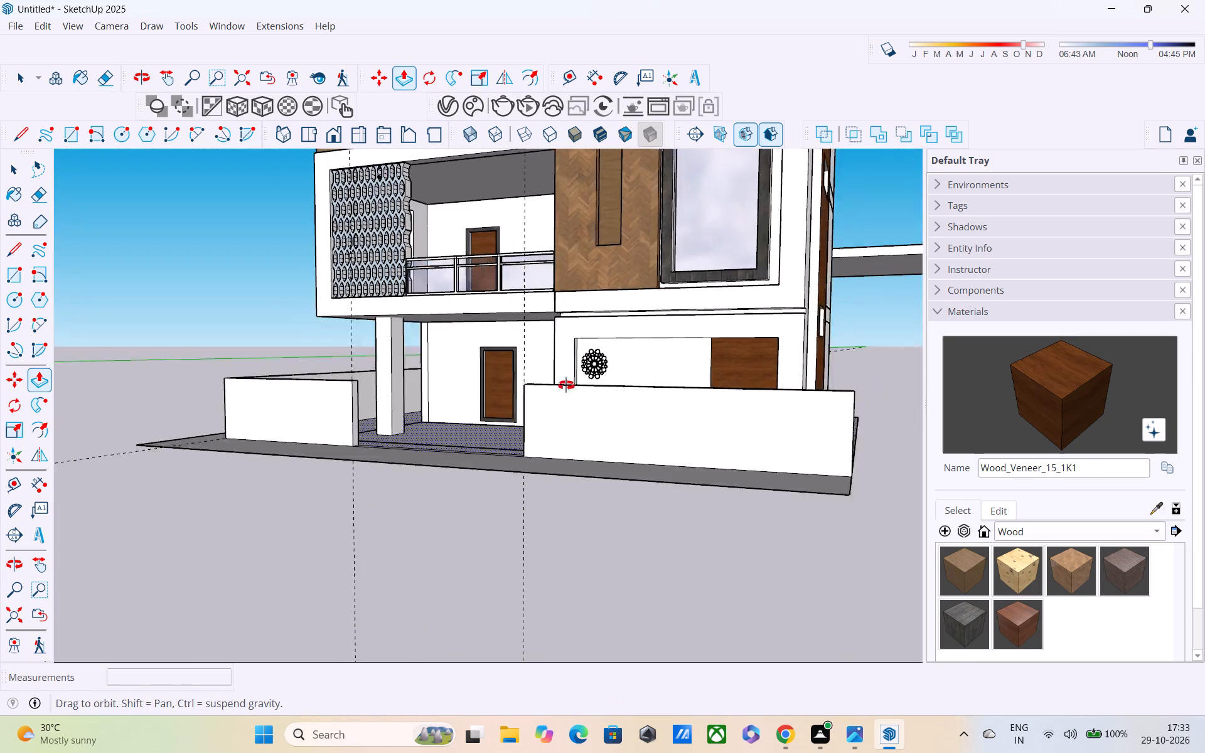
middle_drag(566, 385, 636, 428)
scroll(636, 427, down, 3)
middle_drag(626, 420, 533, 486)
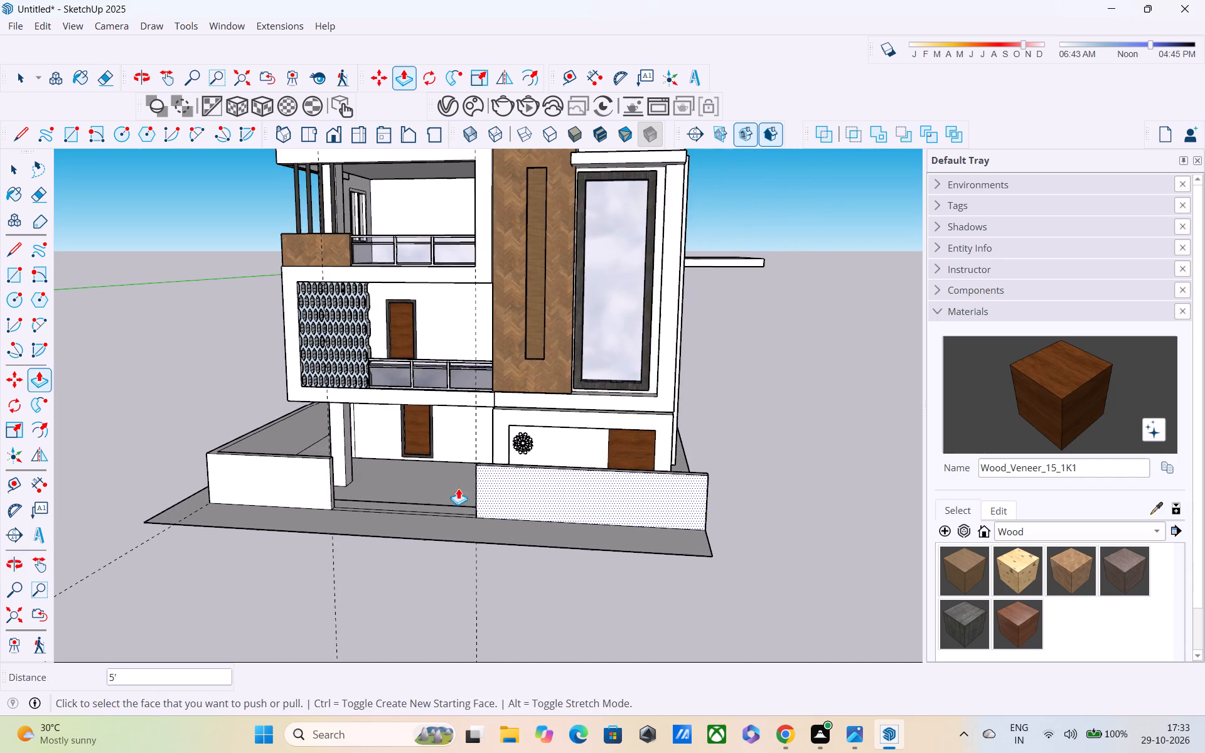
middle_drag(453, 483, 434, 412)
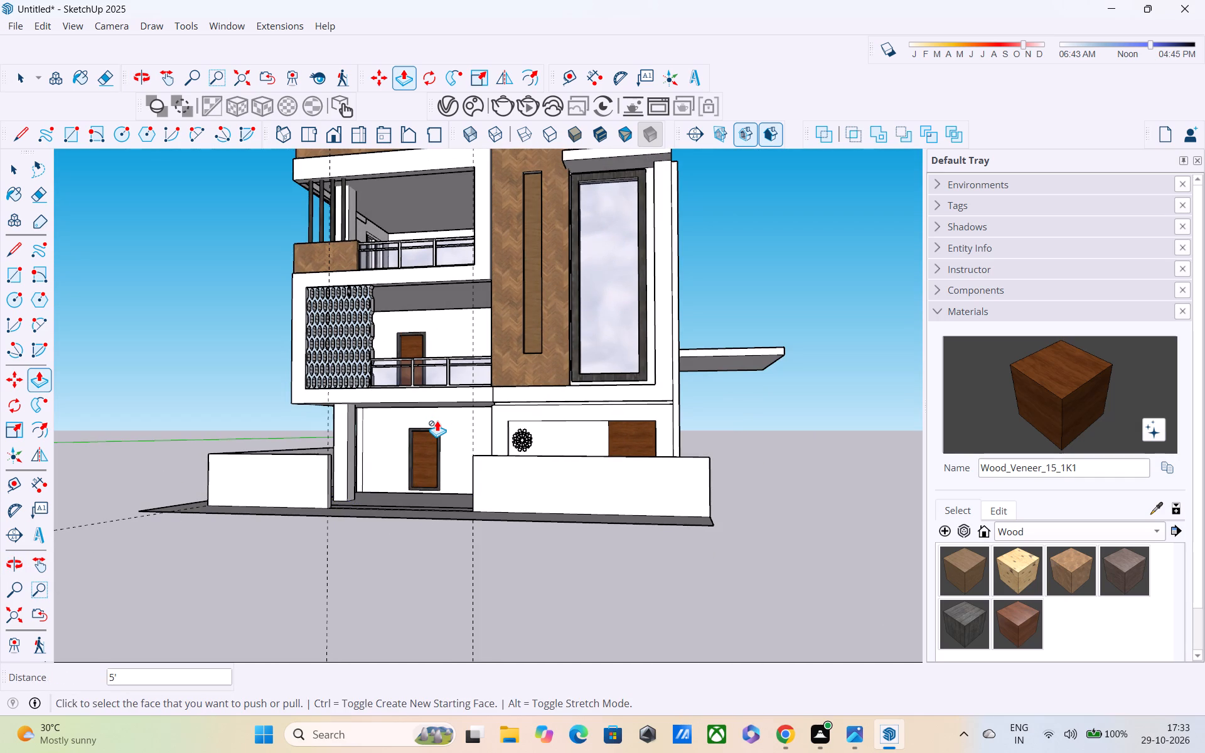
scroll(437, 422, down, 3)
scroll(490, 456, up, 1)
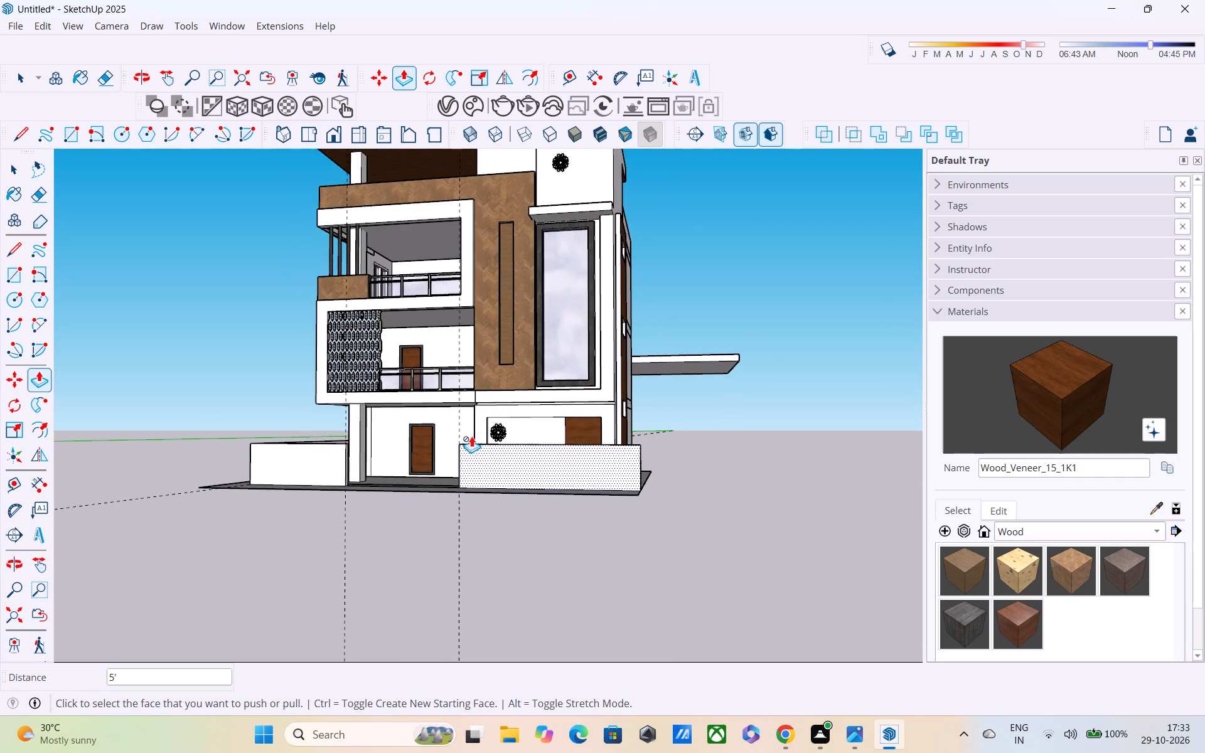
middle_drag(471, 436, 553, 562)
scroll(522, 442, down, 5)
middle_drag(500, 409, 450, 339)
scroll(592, 307, up, 4)
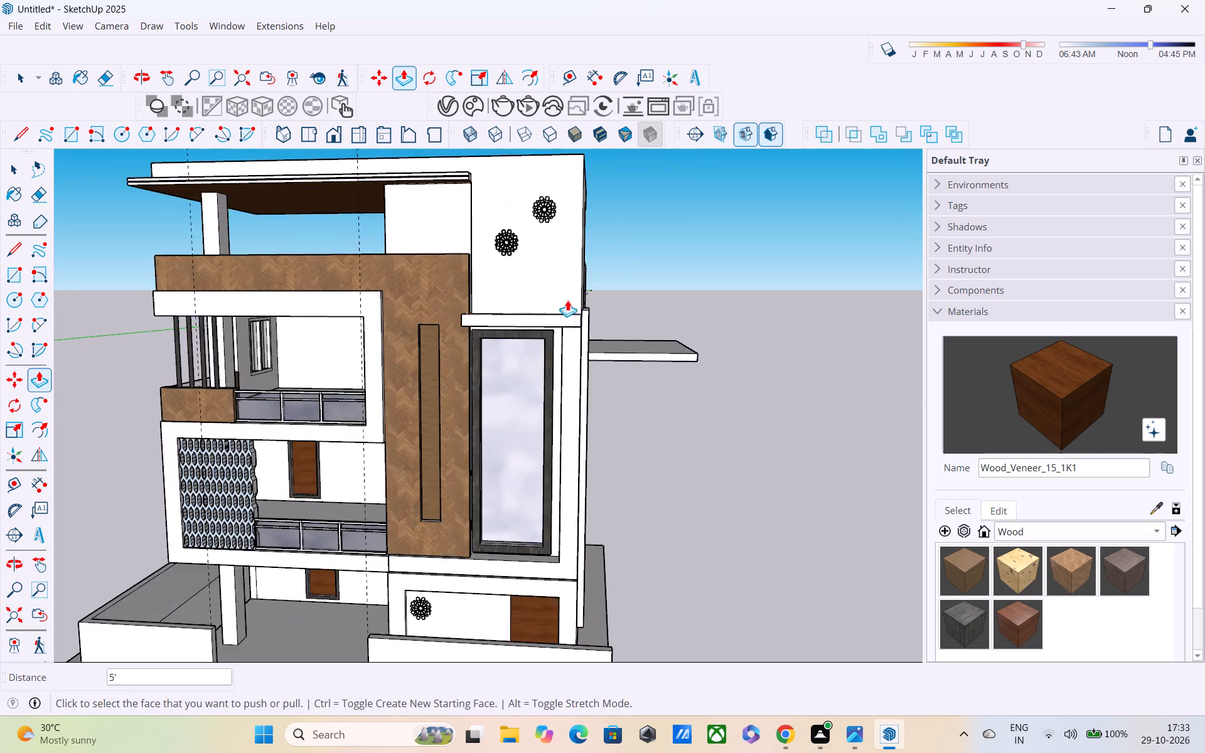
scroll(567, 300, up, 2)
middle_drag(547, 291, 453, 292)
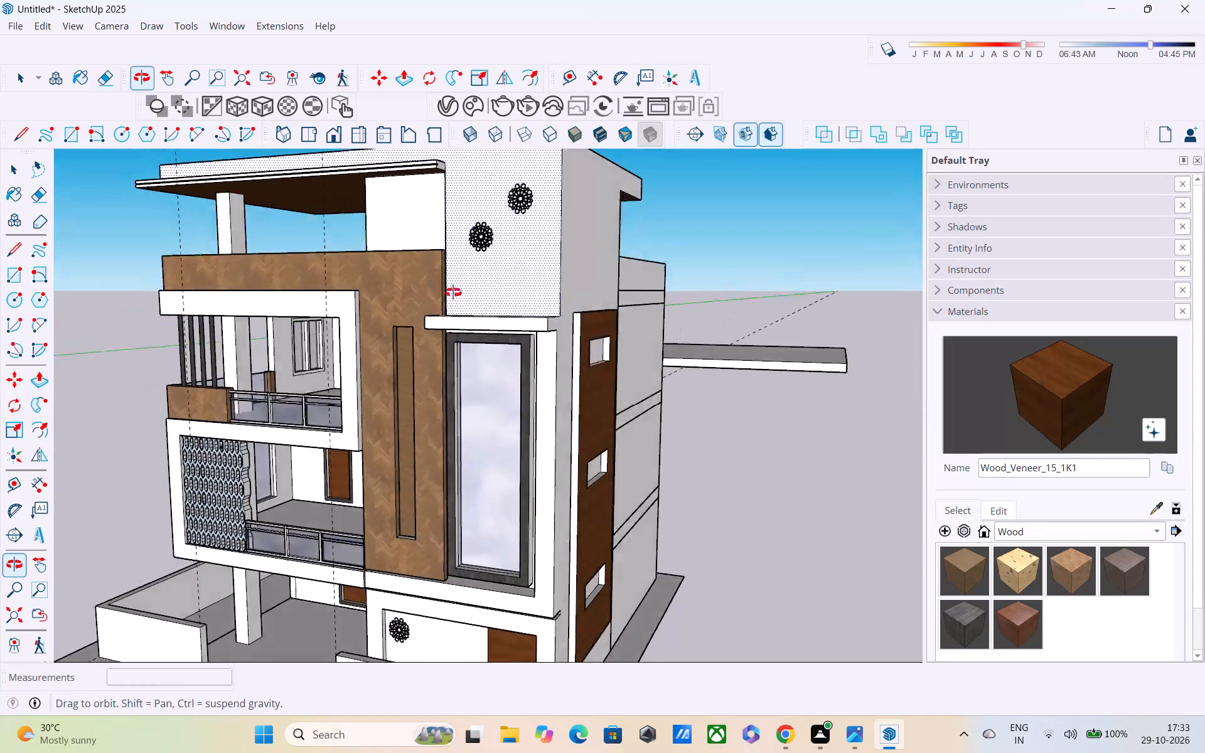
middle_drag(453, 292, 442, 285)
scroll(435, 279, down, 6)
Draw a 14' by 5' rectangle across the gate opening, between the midpoints of the two wall ends.
scroll(249, 437, up, 4)
scroll(305, 523, up, 2)
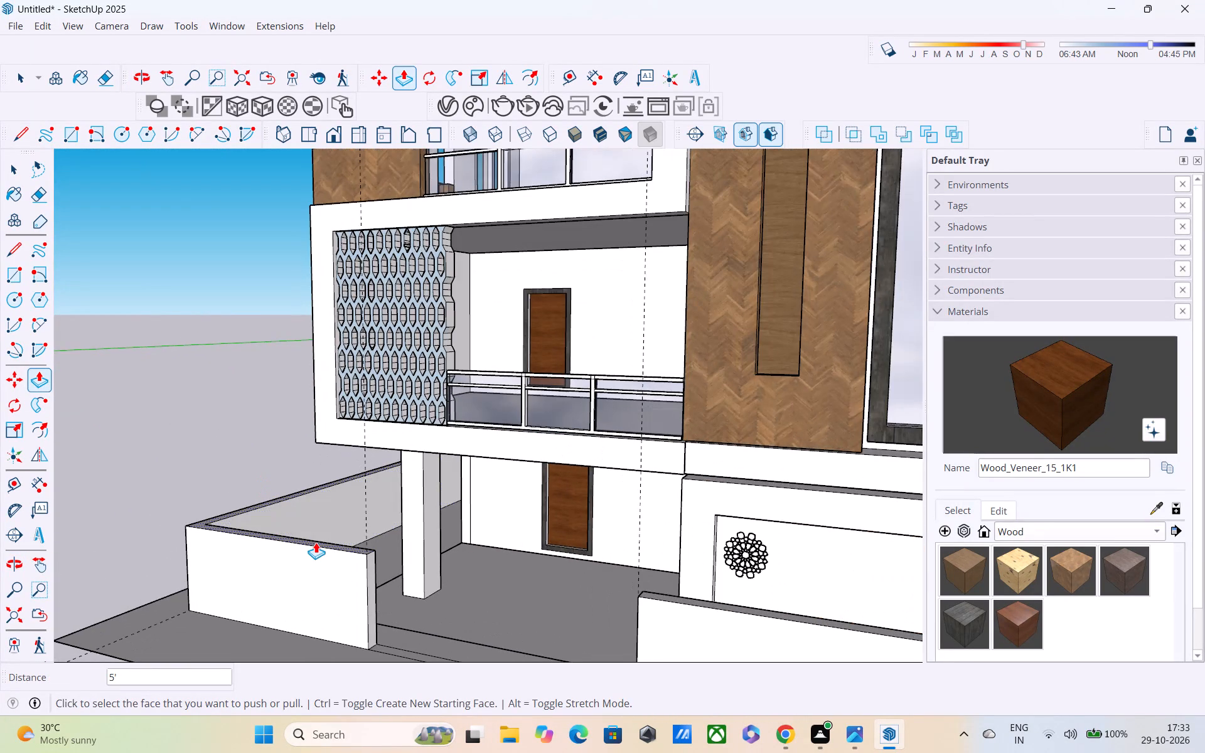
key(r)
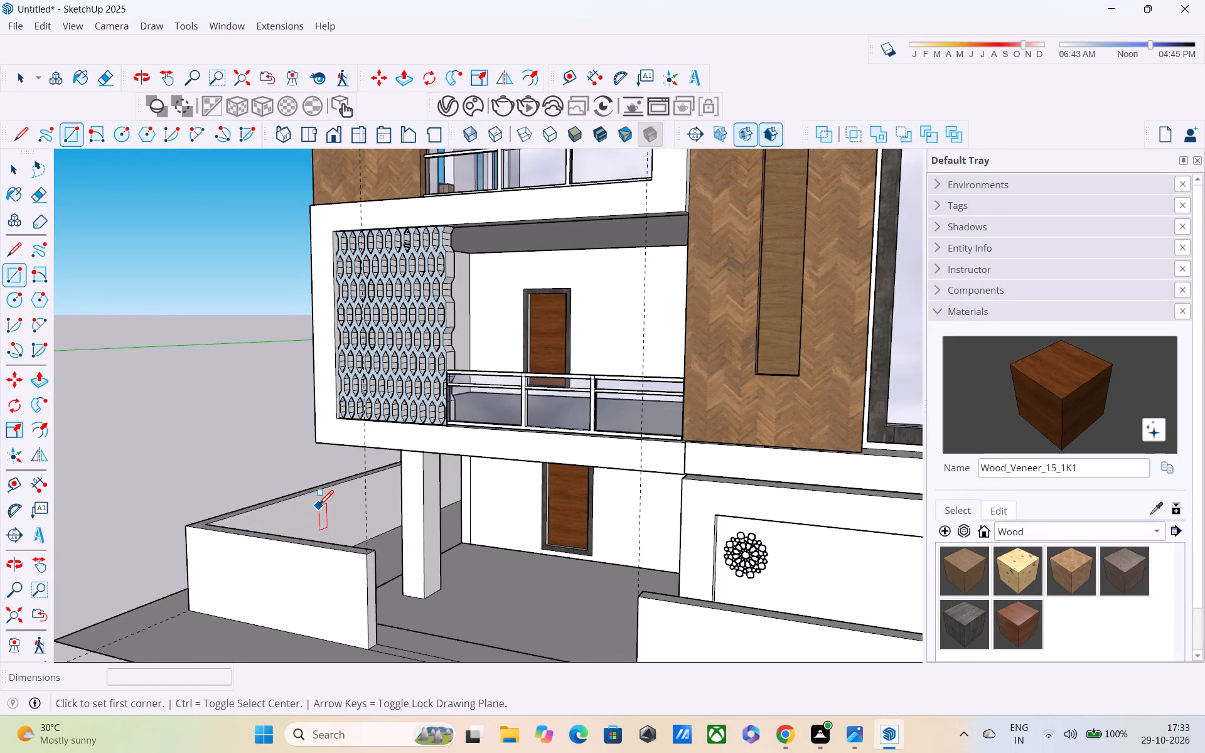
shift+middle_drag(295, 492, 228, 319)
scroll(261, 323, up, 8)
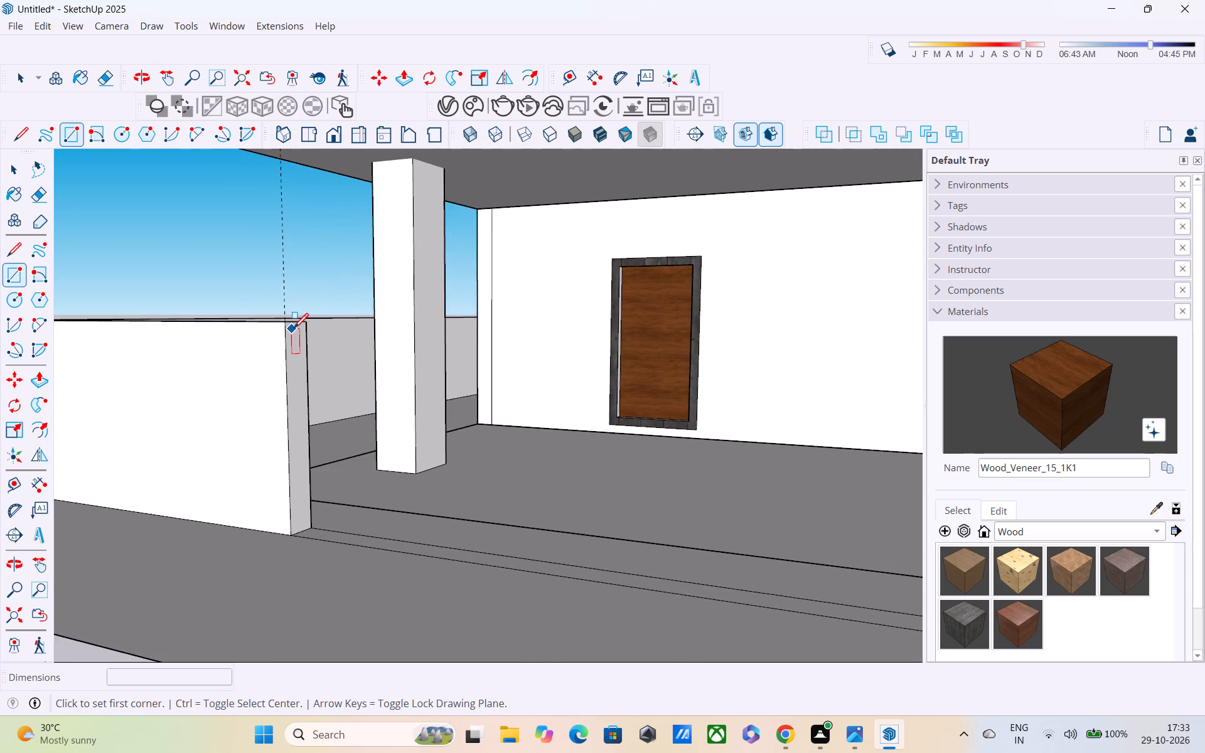
scroll(294, 329, up, 3)
click(293, 322)
shift+middle_drag(340, 548, 301, 520)
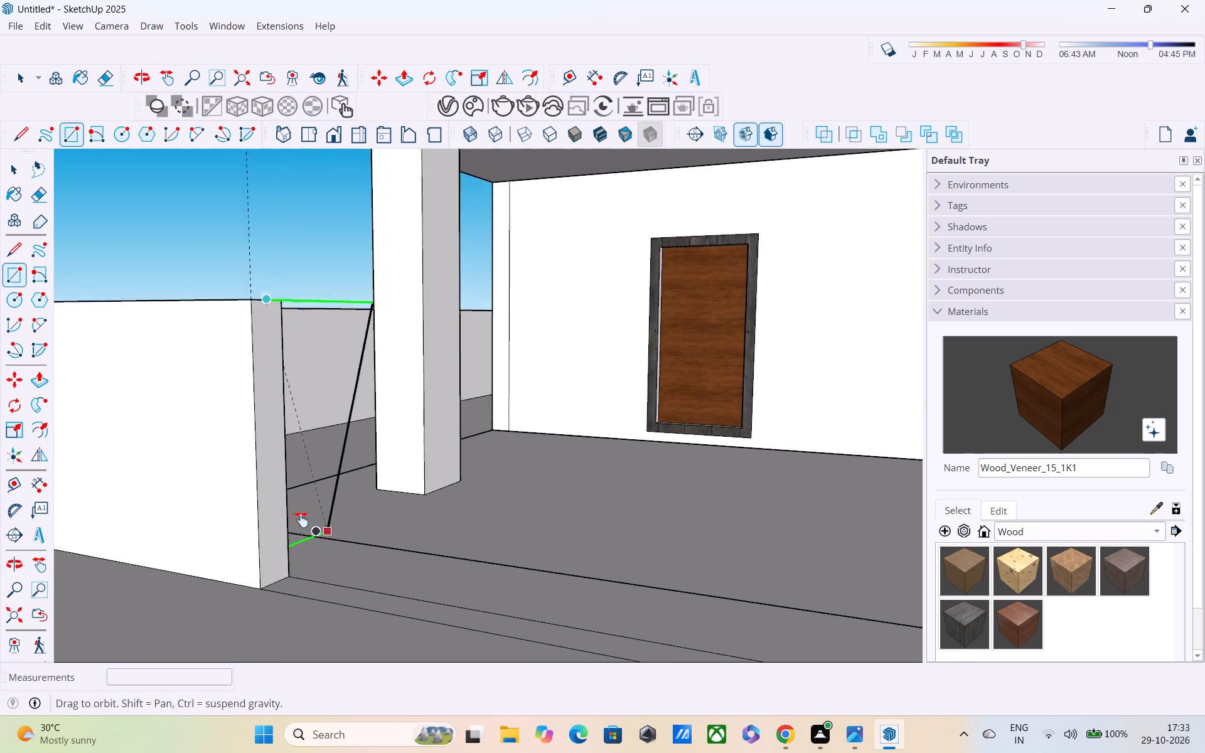
shift+middle_drag(301, 520, 205, 407)
shift+middle_drag(506, 434, 300, 388)
middle_drag(742, 390, 1021, 473)
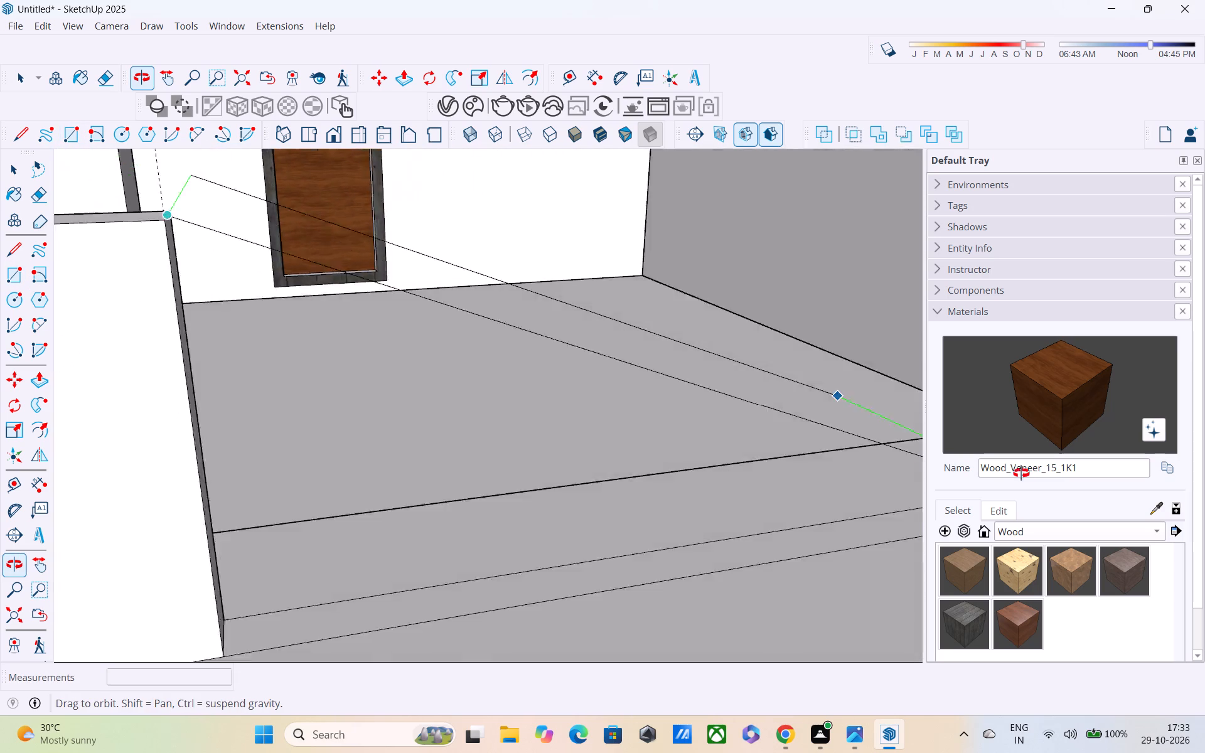
middle_drag(1021, 473, 512, 415)
scroll(531, 414, up, 4)
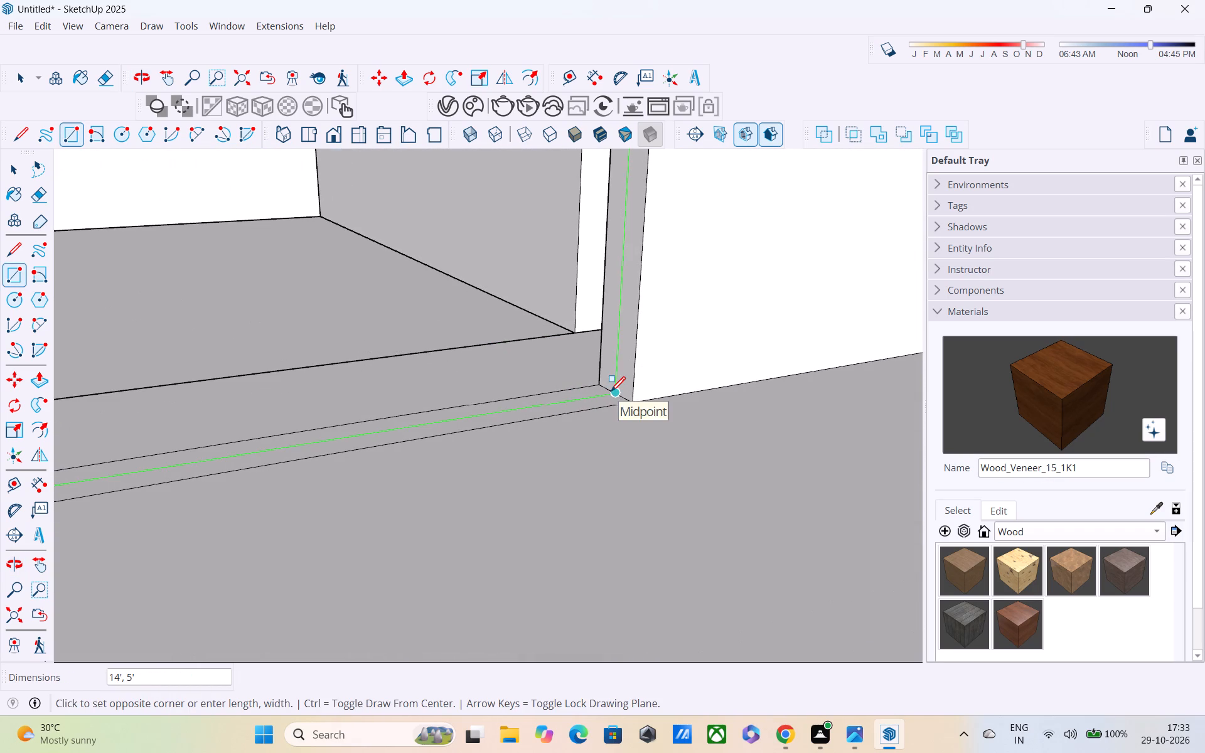
click(611, 393)
Extrude the rectangle in the gate opening 3" toward the wall's front to form the gate panel.
scroll(608, 393, down, 5)
key(space)
key(p)
click(474, 353)
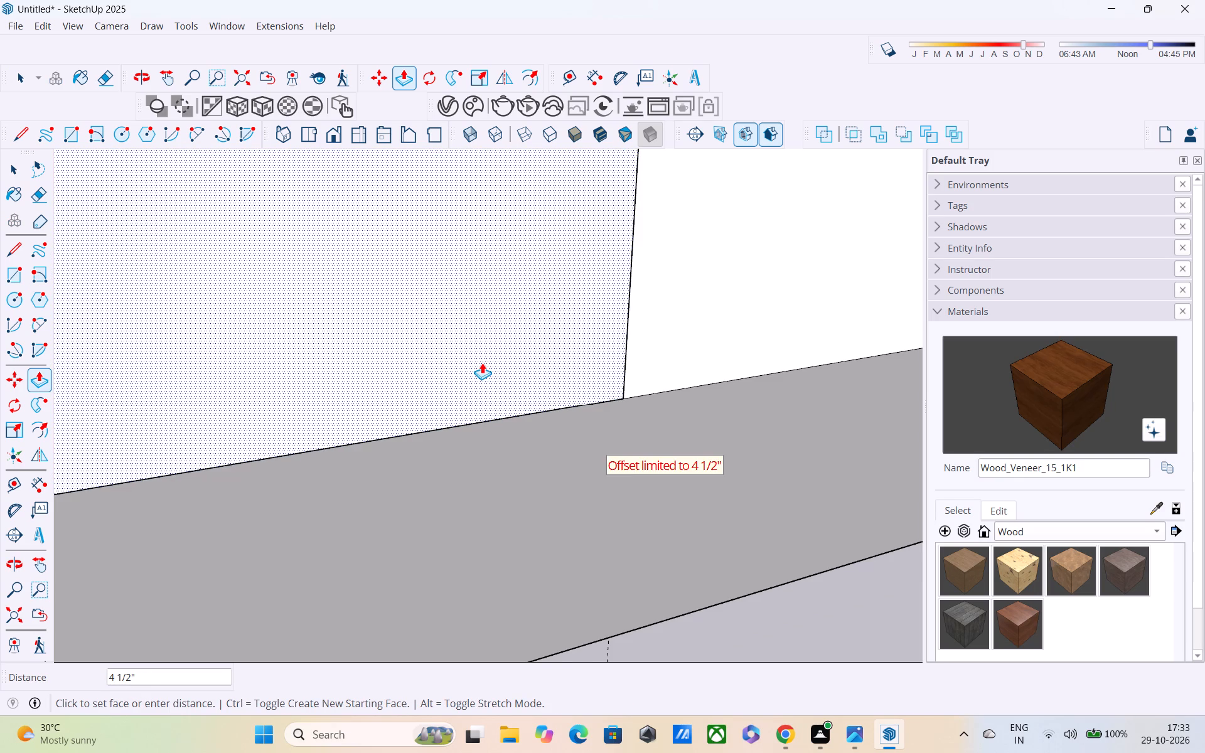
text(3")
key(Return)
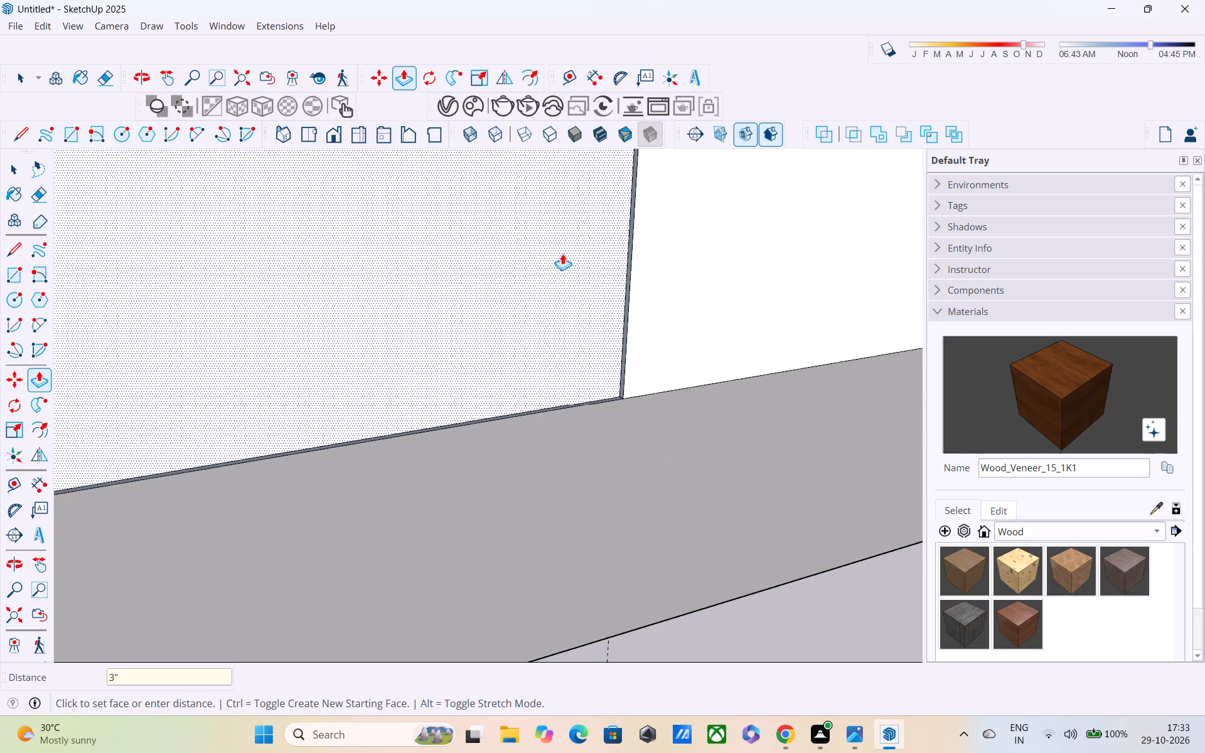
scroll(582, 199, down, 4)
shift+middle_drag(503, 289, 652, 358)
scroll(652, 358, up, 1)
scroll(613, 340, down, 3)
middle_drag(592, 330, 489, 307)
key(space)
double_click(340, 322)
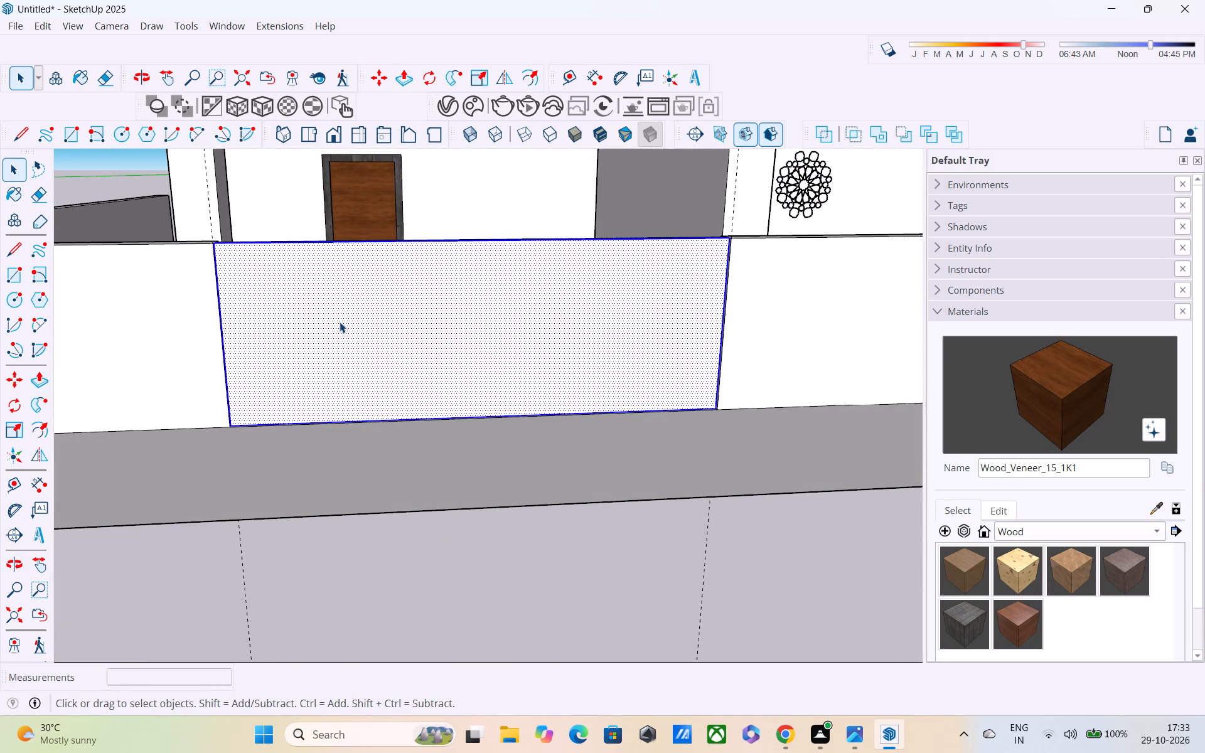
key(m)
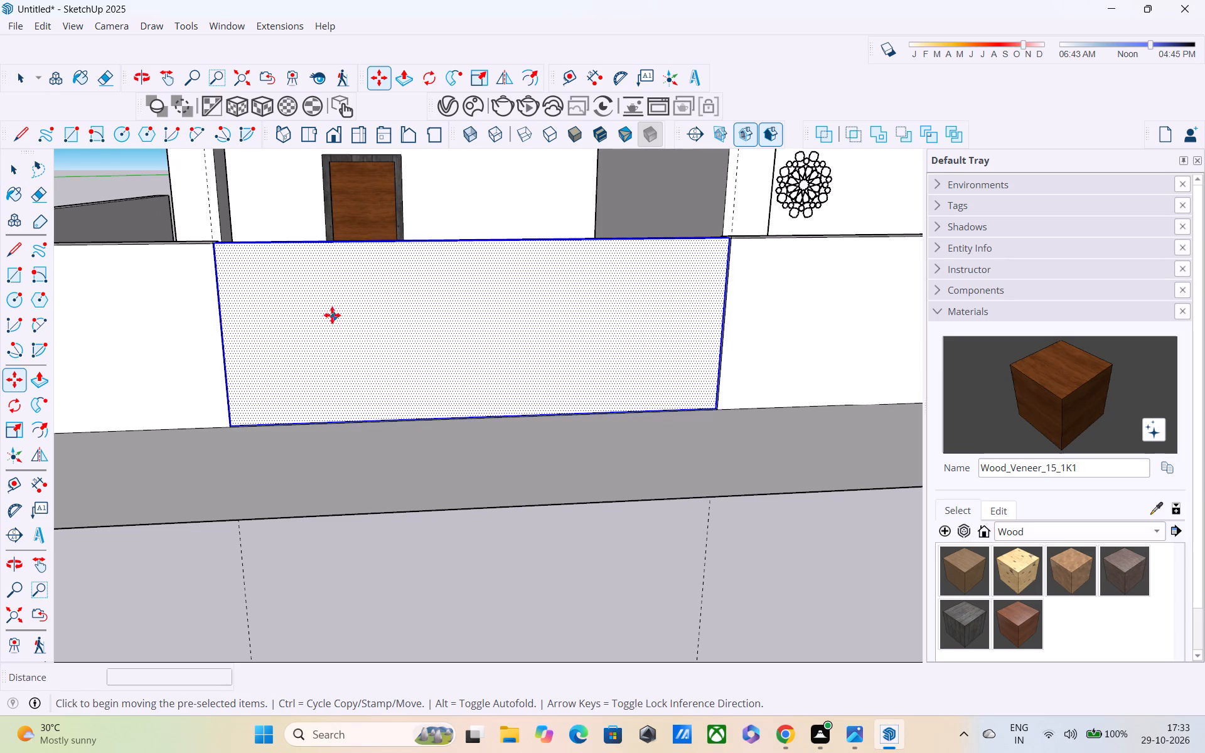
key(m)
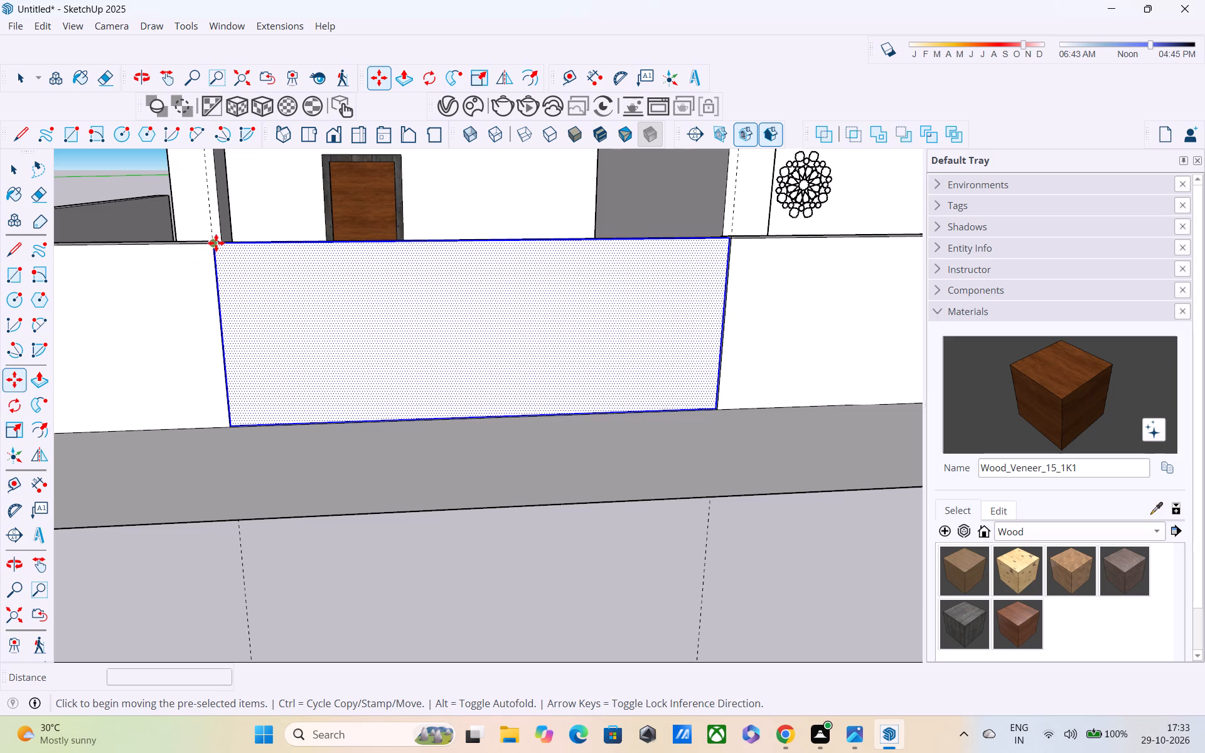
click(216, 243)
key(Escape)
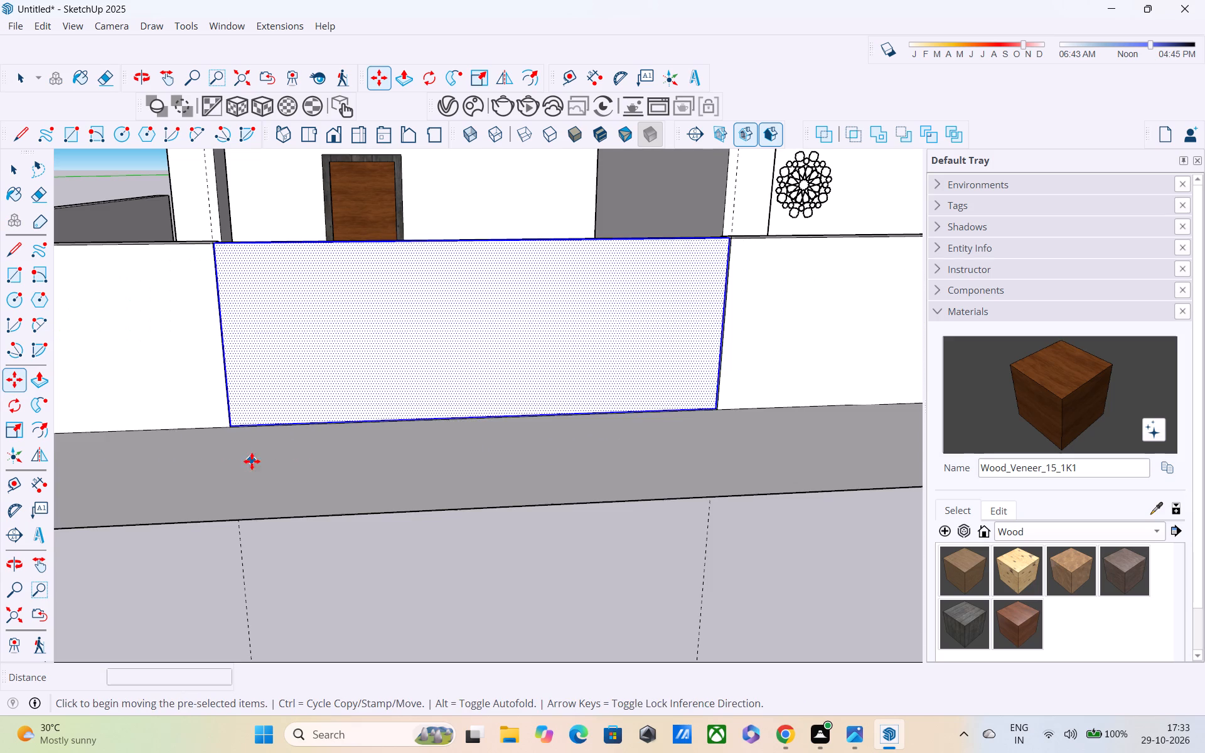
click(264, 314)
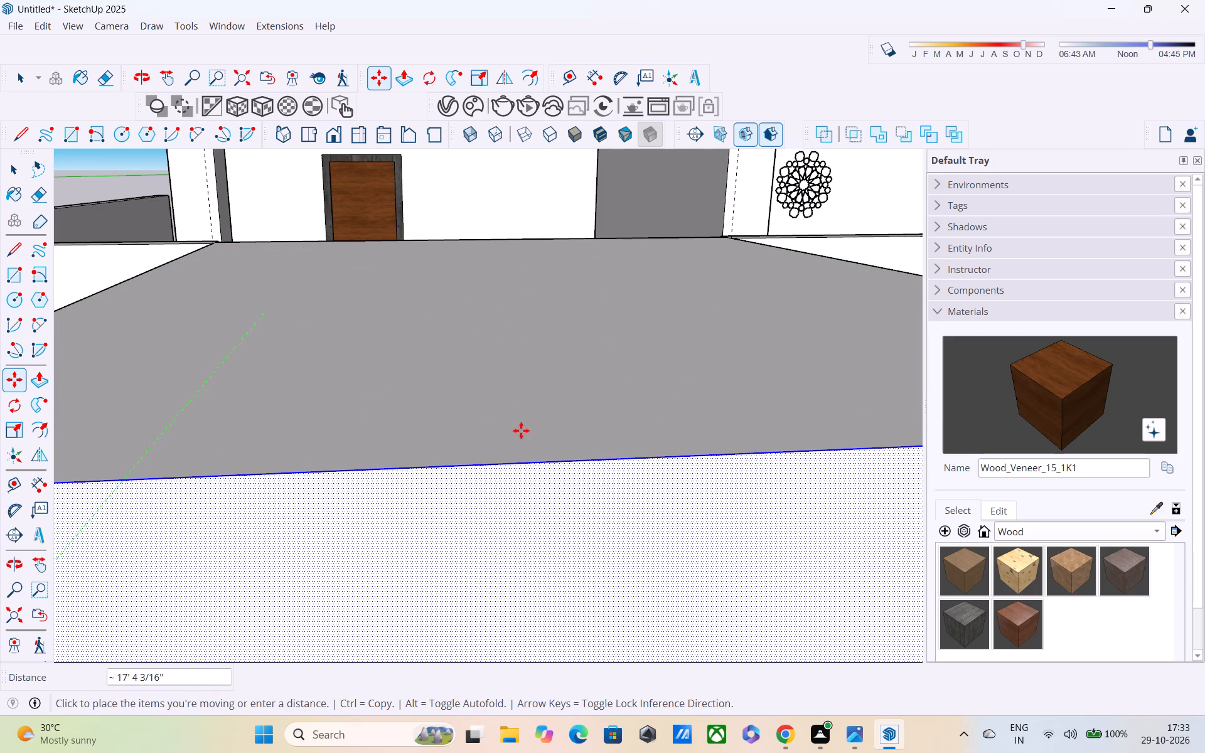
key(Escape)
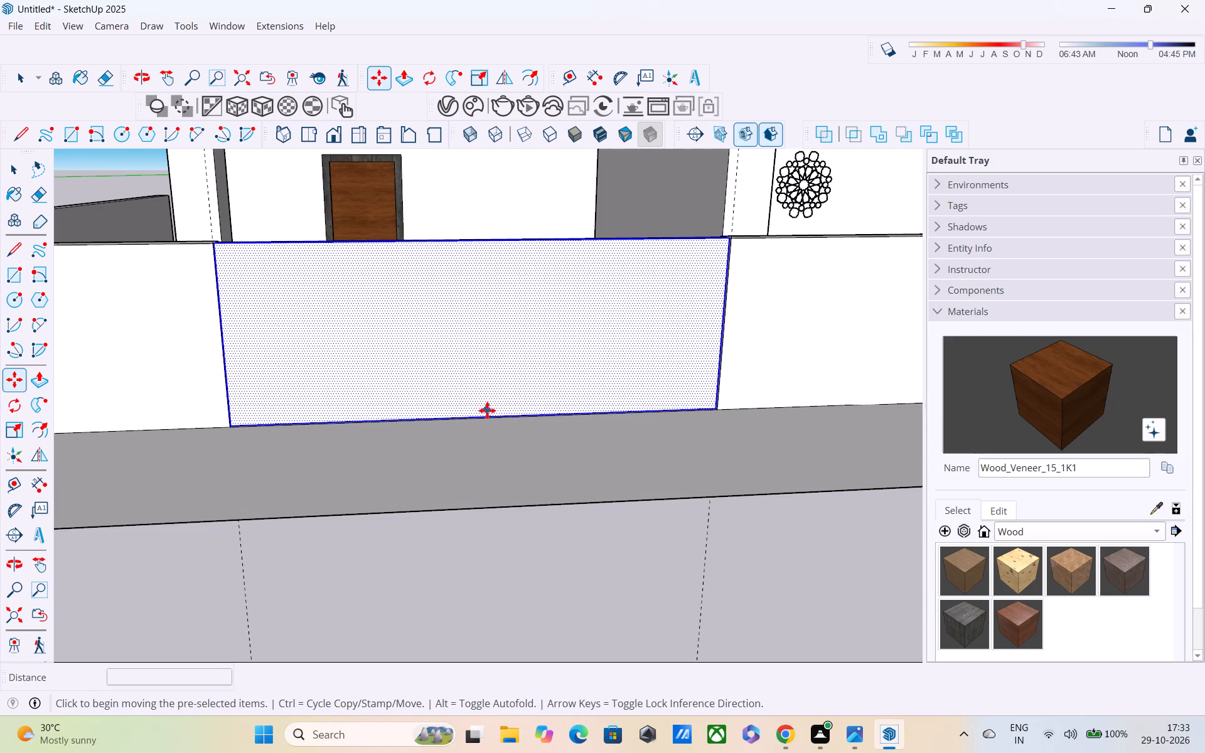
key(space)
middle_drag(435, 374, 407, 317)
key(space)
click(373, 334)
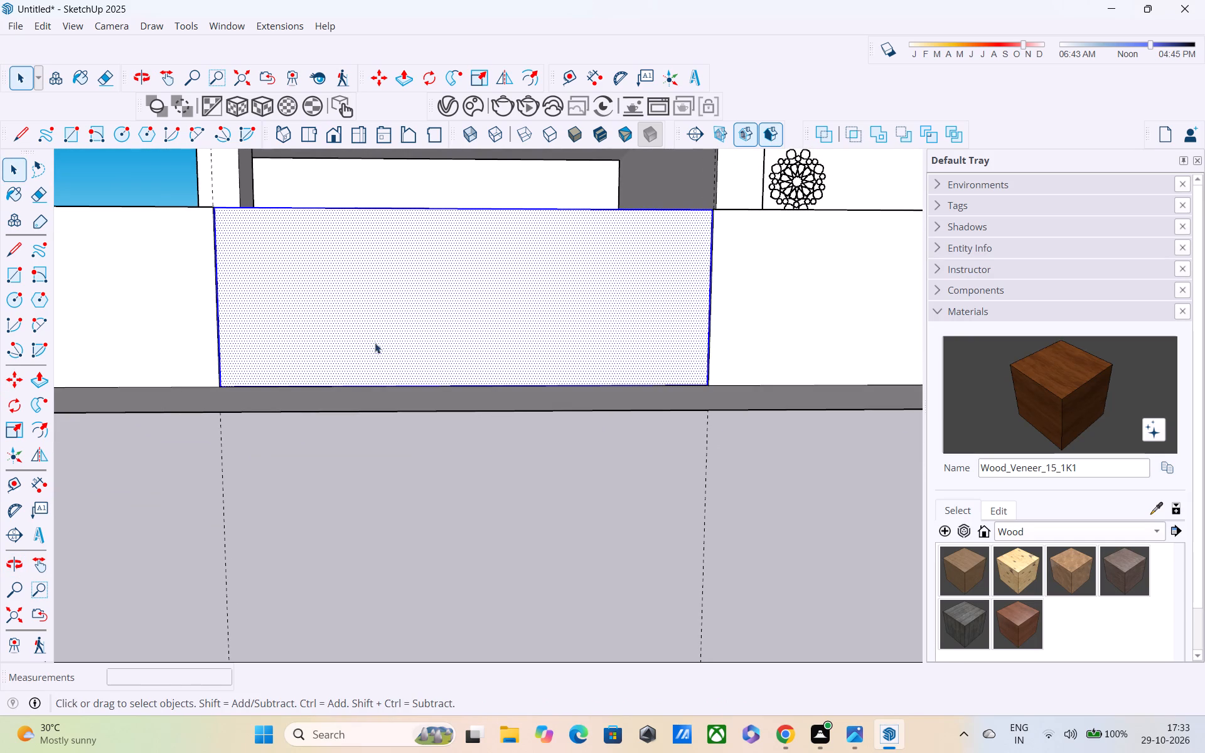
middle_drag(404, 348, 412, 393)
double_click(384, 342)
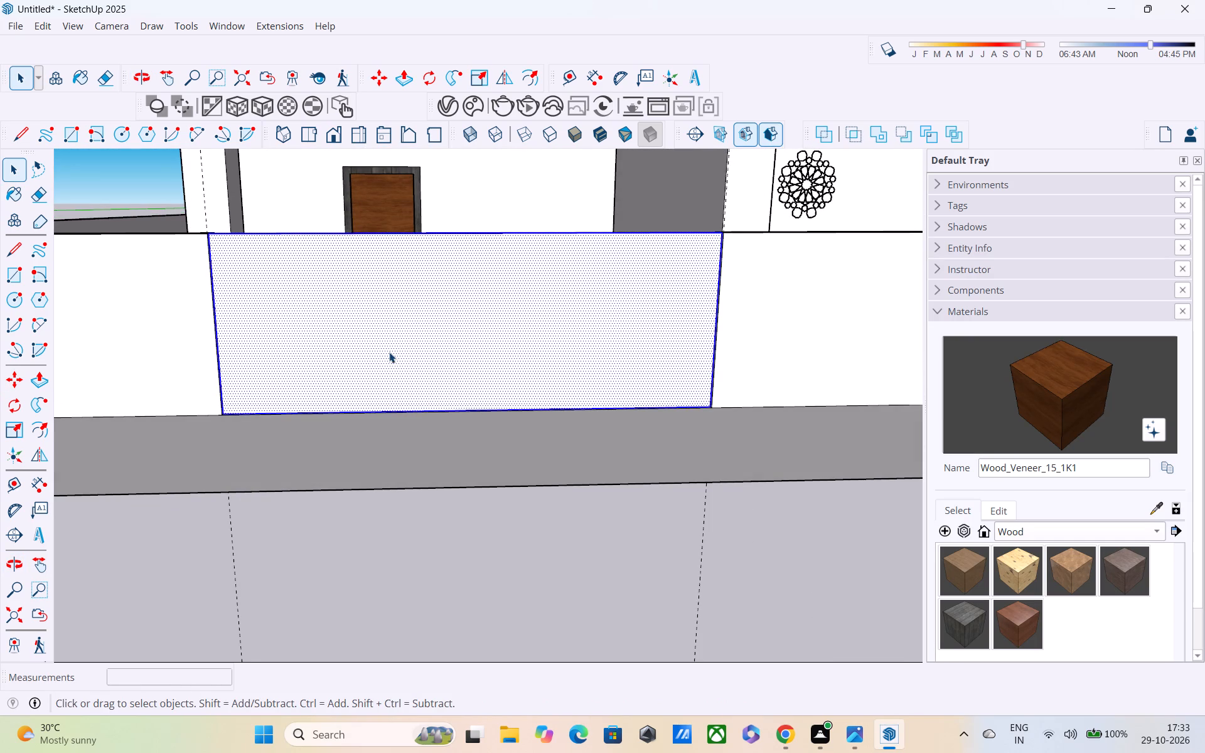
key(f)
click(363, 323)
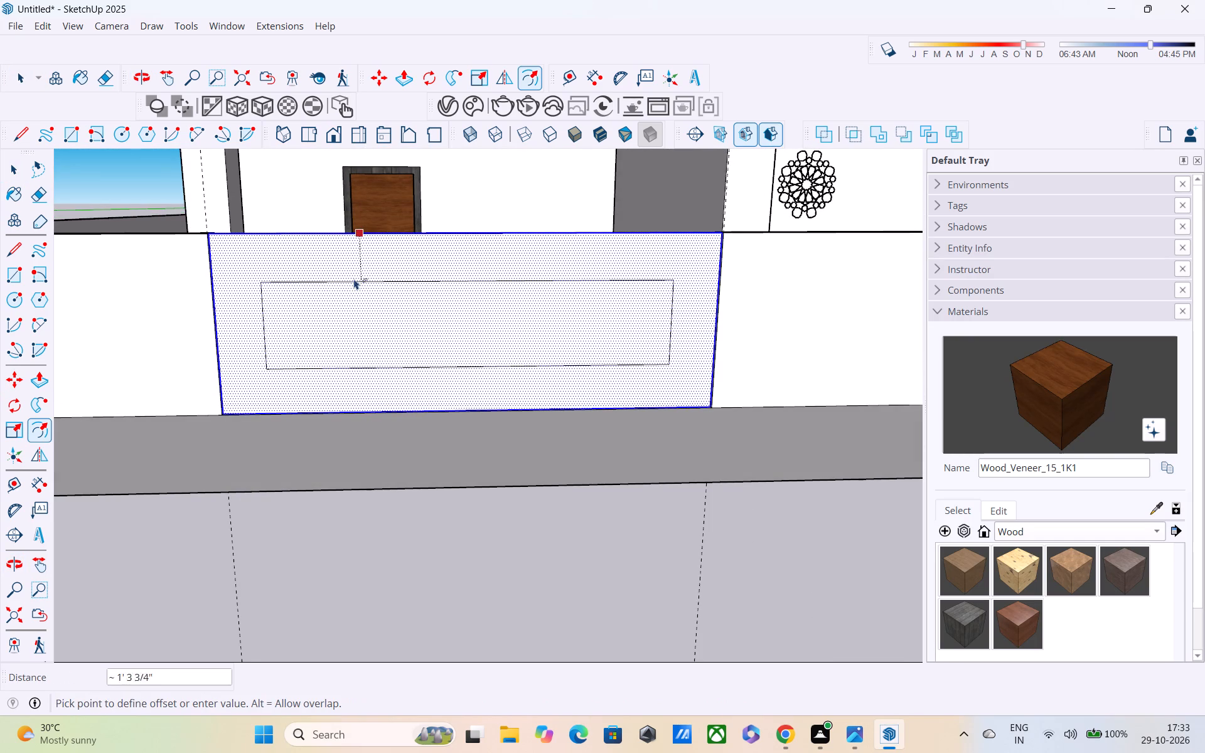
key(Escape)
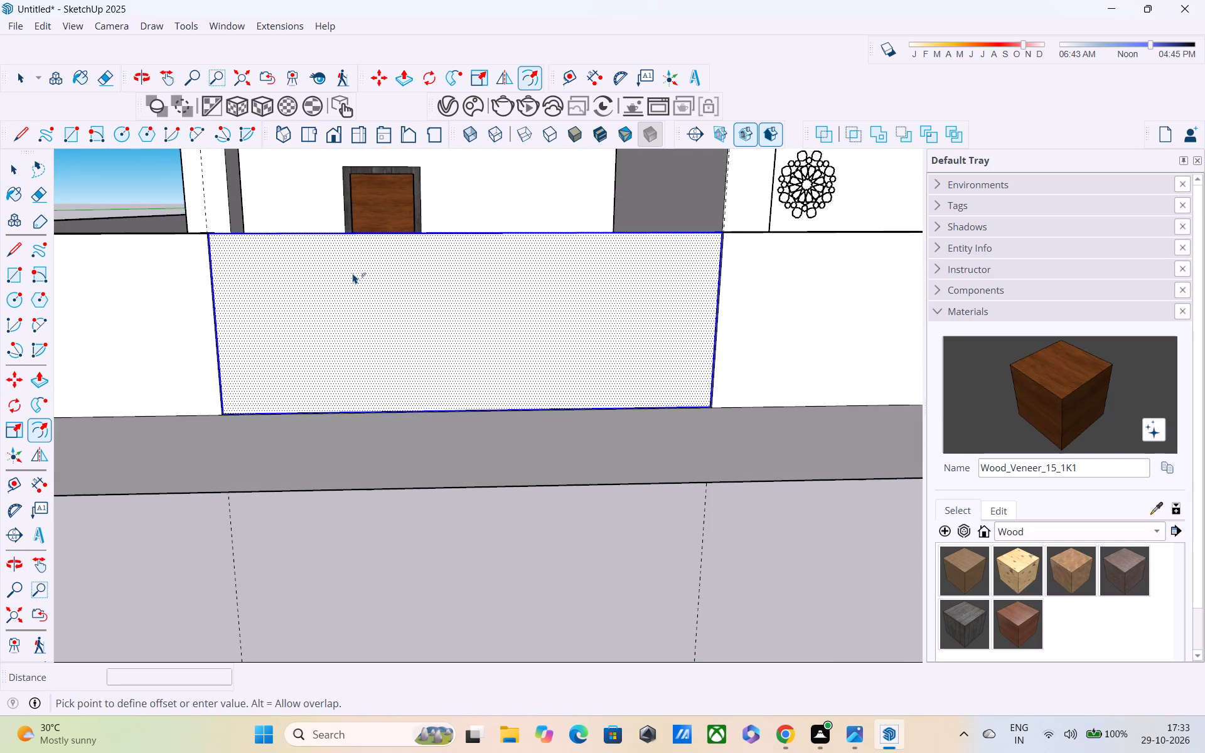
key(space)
Examine the gate panel and the adjoining boundary wall from several angles.
middle_drag(378, 266, 260, 402)
key(space)
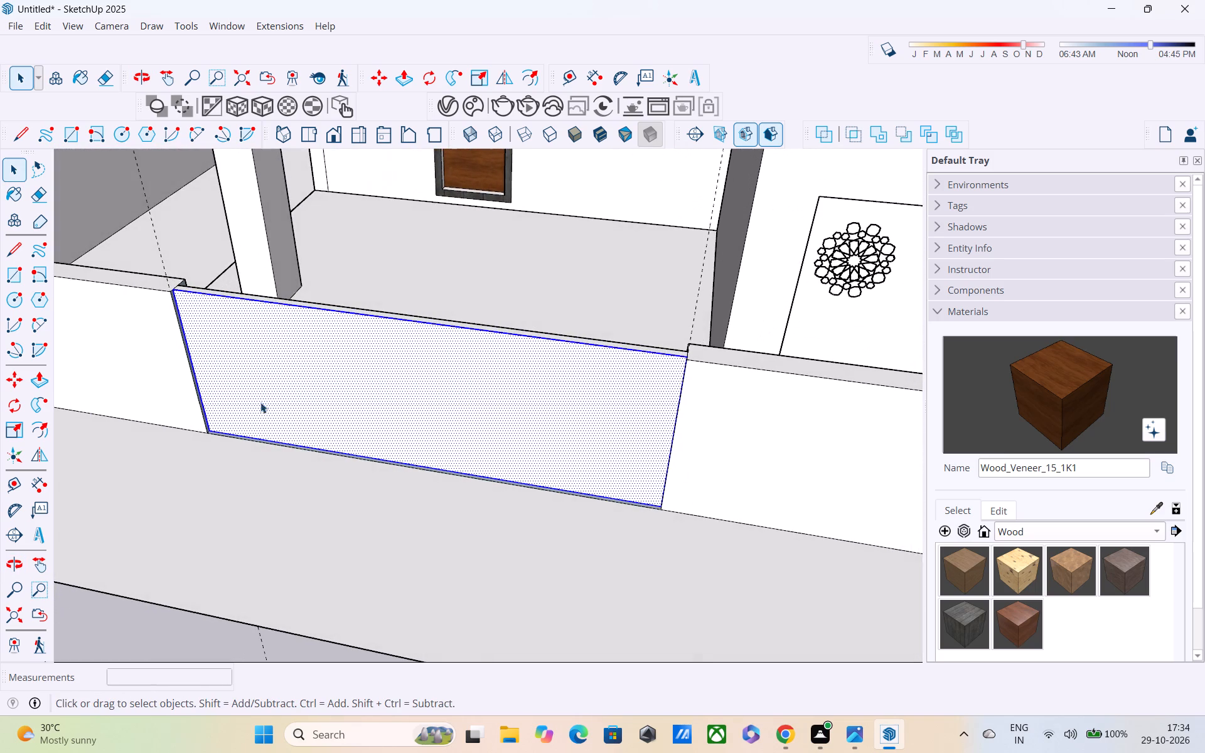
middle_drag(260, 402, 246, 410)
scroll(257, 363, up, 4)
shift+middle_drag(257, 352, 729, 298)
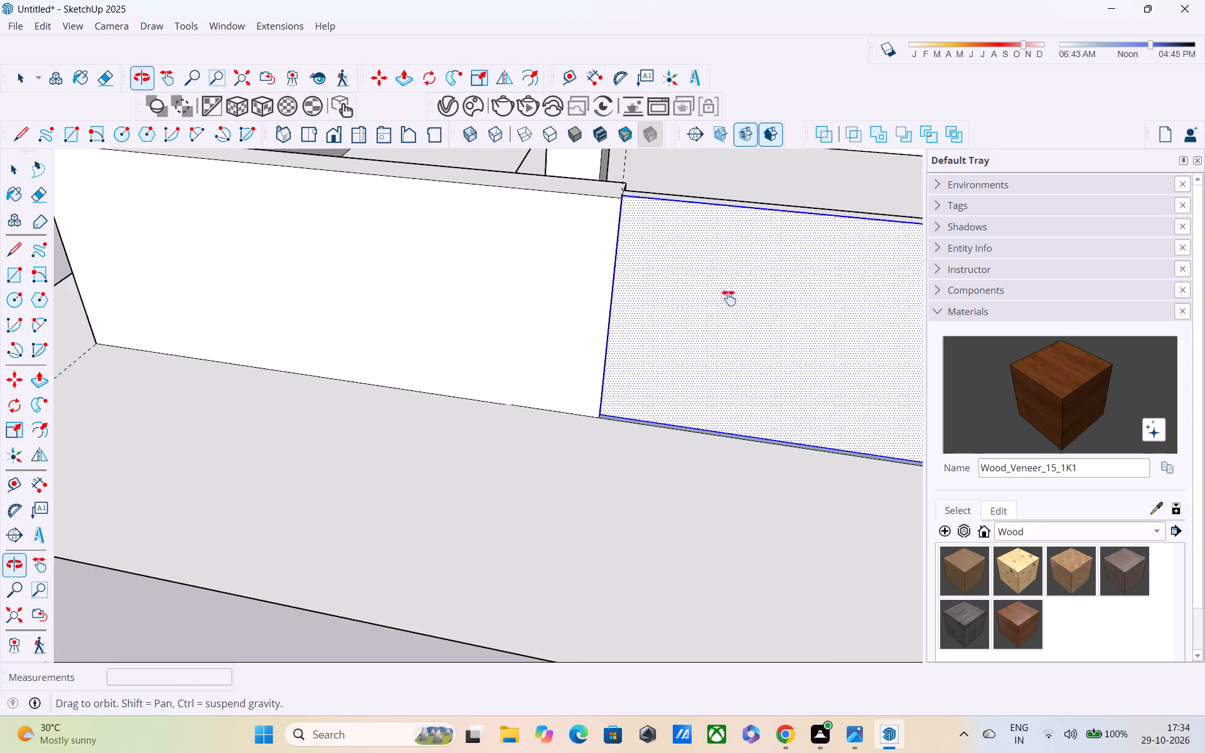
shift+middle_drag(729, 298, 292, 438)
scroll(291, 427, down, 5)
shift+middle_drag(420, 444, 292, 407)
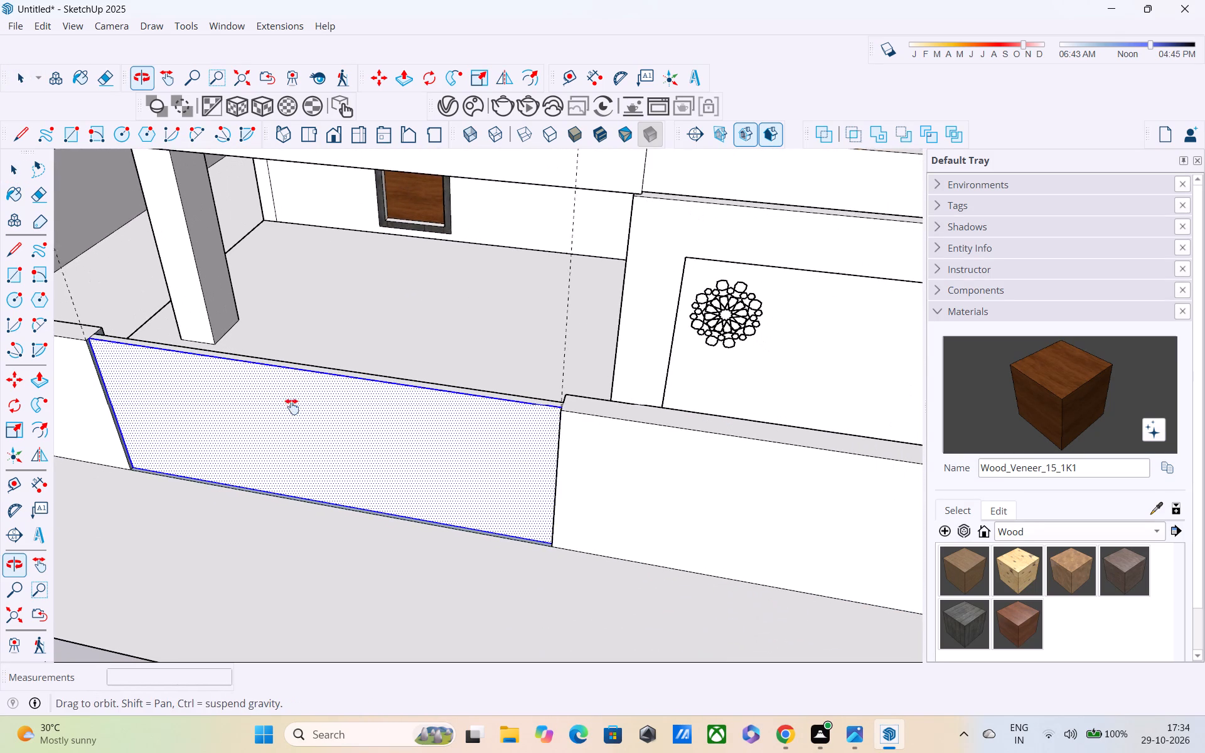
shift+middle_drag(292, 407, 288, 405)
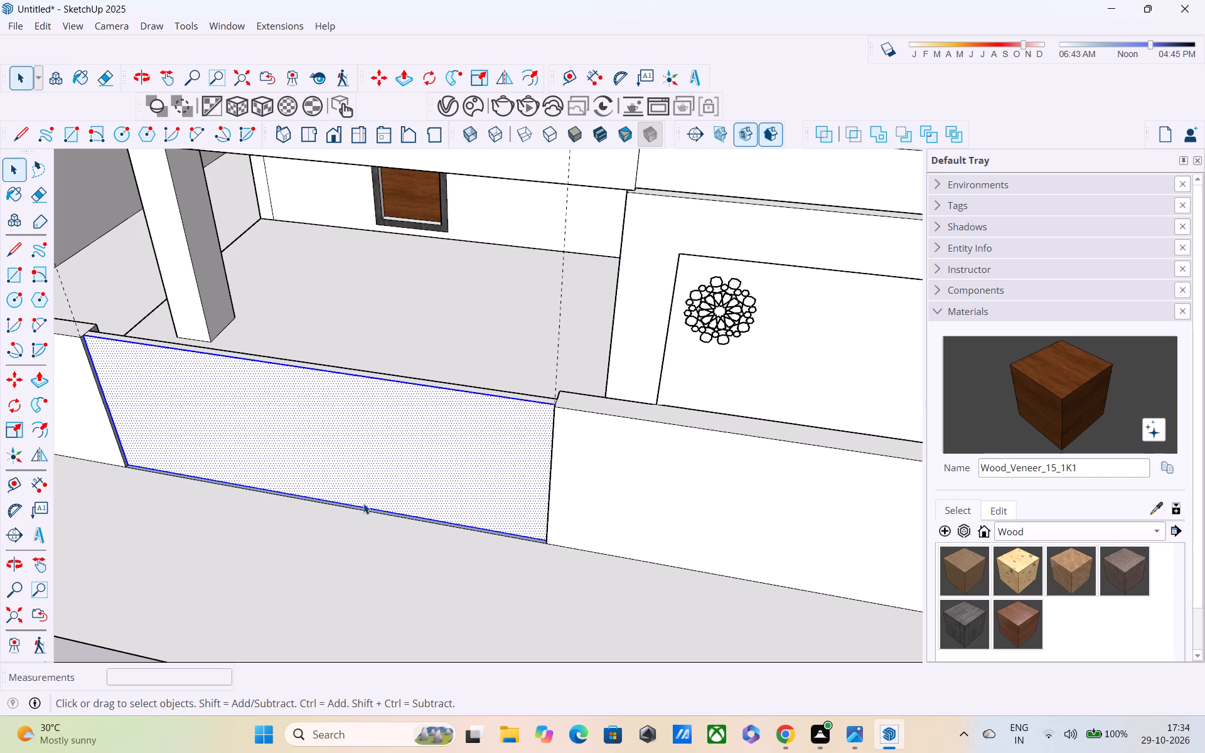
click(348, 607)
middle_drag(328, 576, 394, 369)
shift+middle_drag(397, 392, 515, 488)
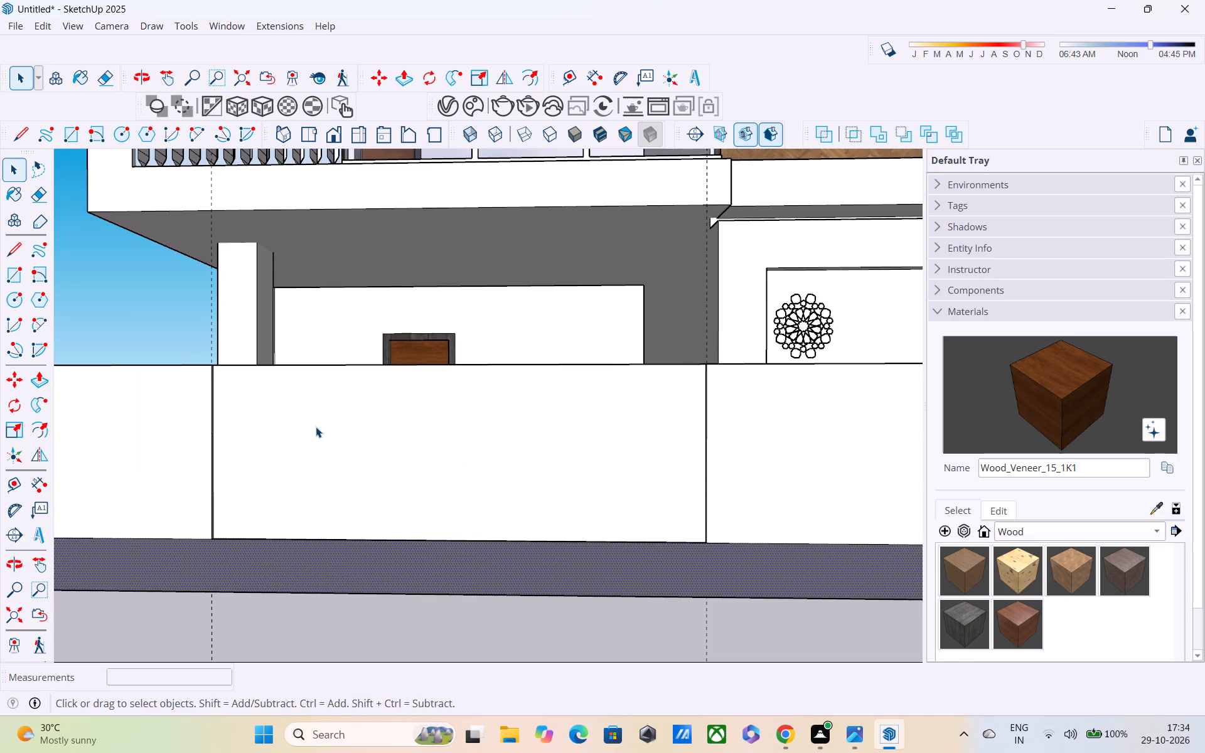
Copy the gate panel's top front edge 6" down its front face.
middle_drag(316, 427, 300, 515)
scroll(230, 489, up, 3)
middle_drag(220, 476, 201, 517)
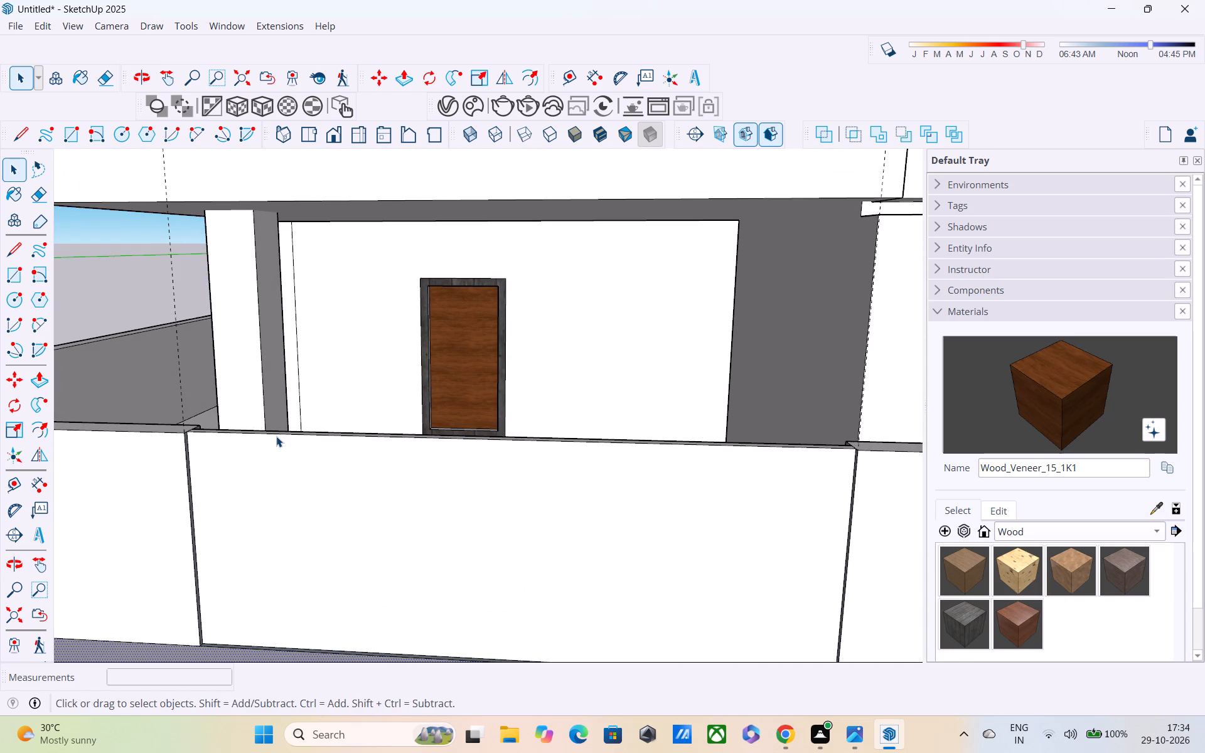
click(276, 436)
key(m)
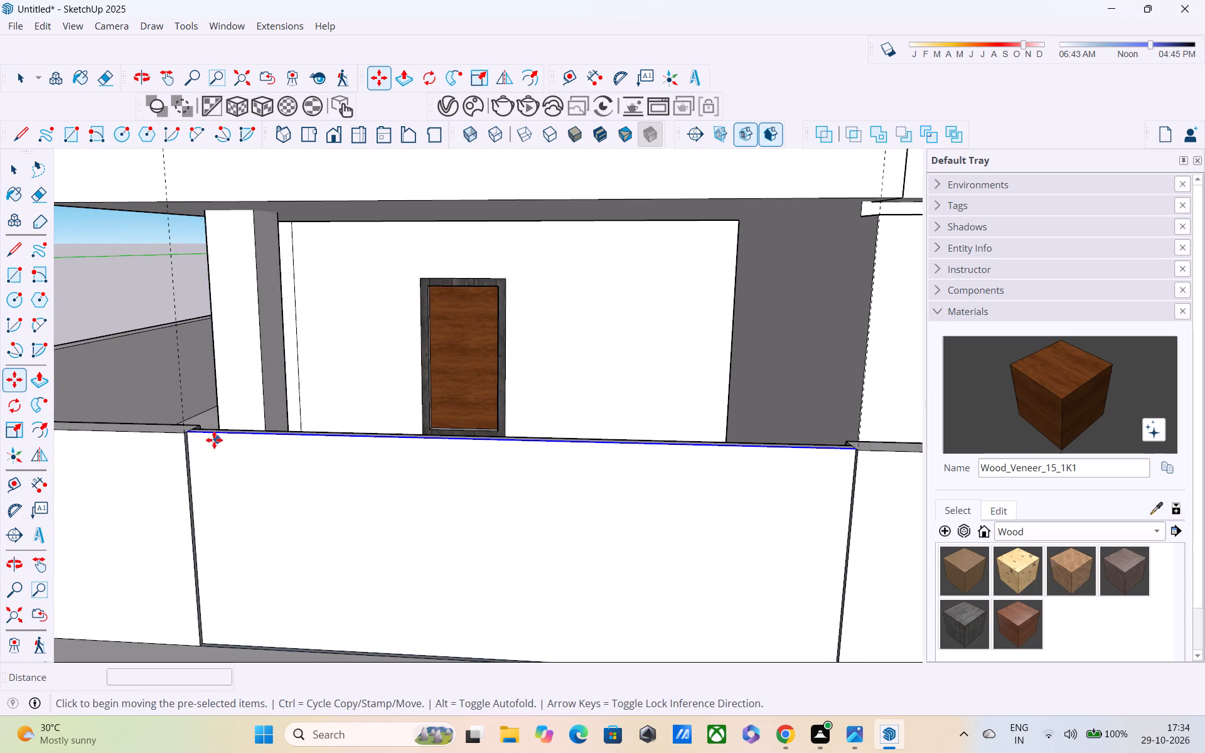
click(193, 432)
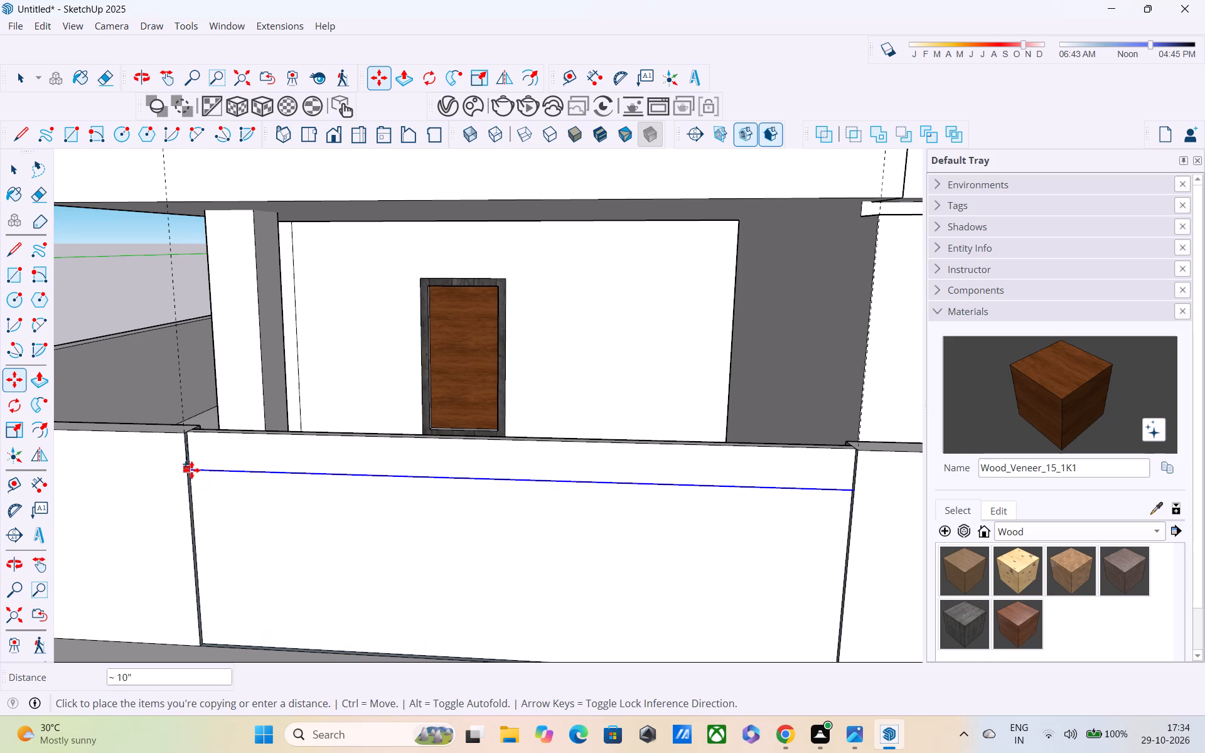
scroll(191, 470, up, 7)
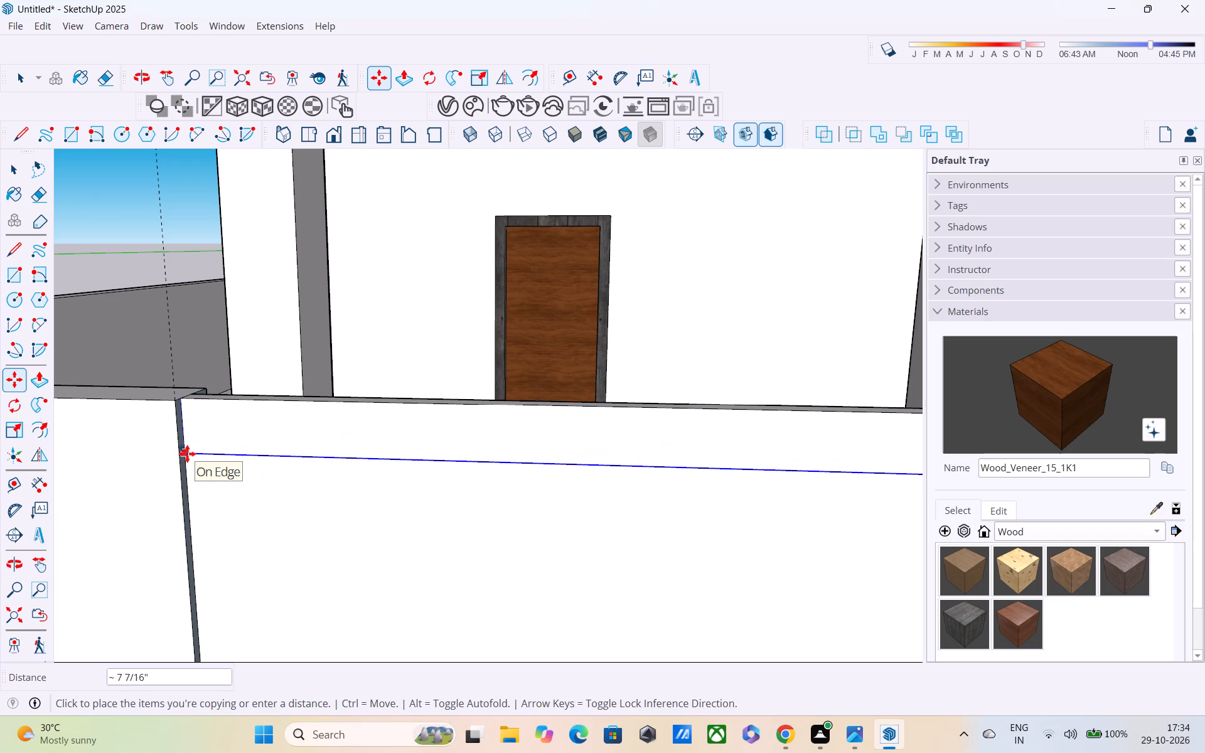
text(6")
key(Return)
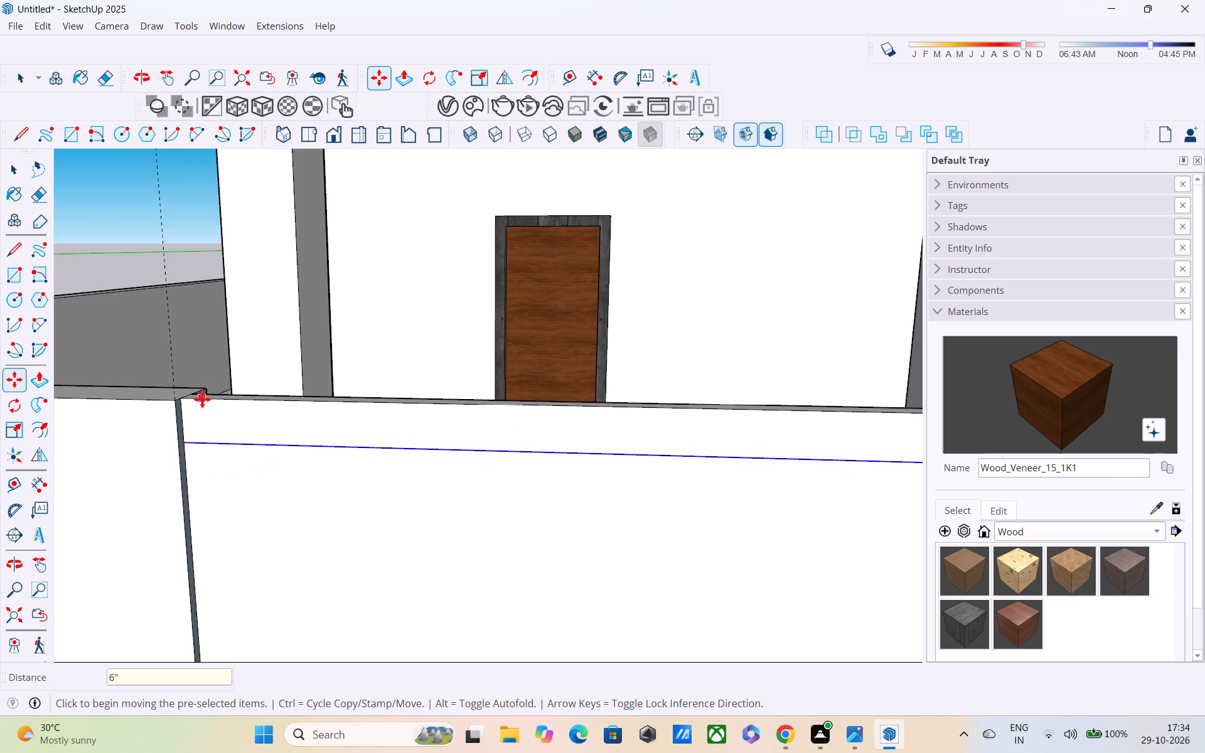
Copy the new horizontal line on the gate panel's front face 2' further down.
click(185, 442)
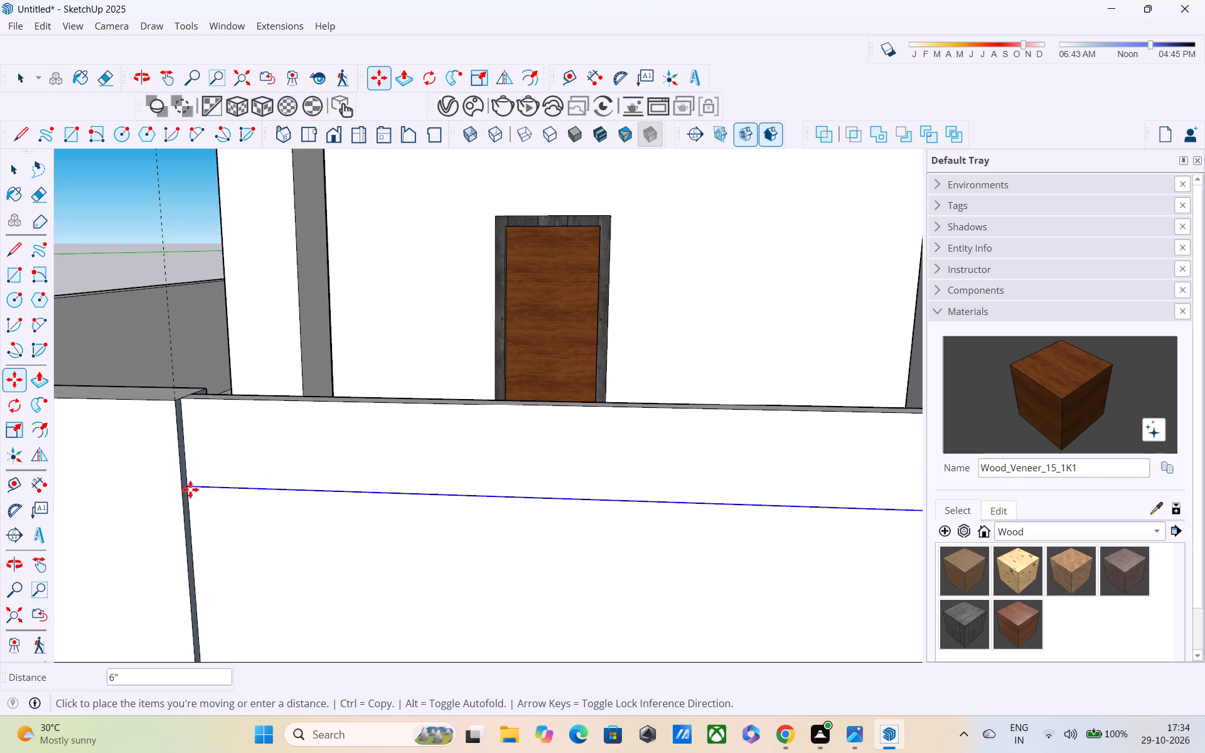
shift+middle_drag(199, 515, 203, 350)
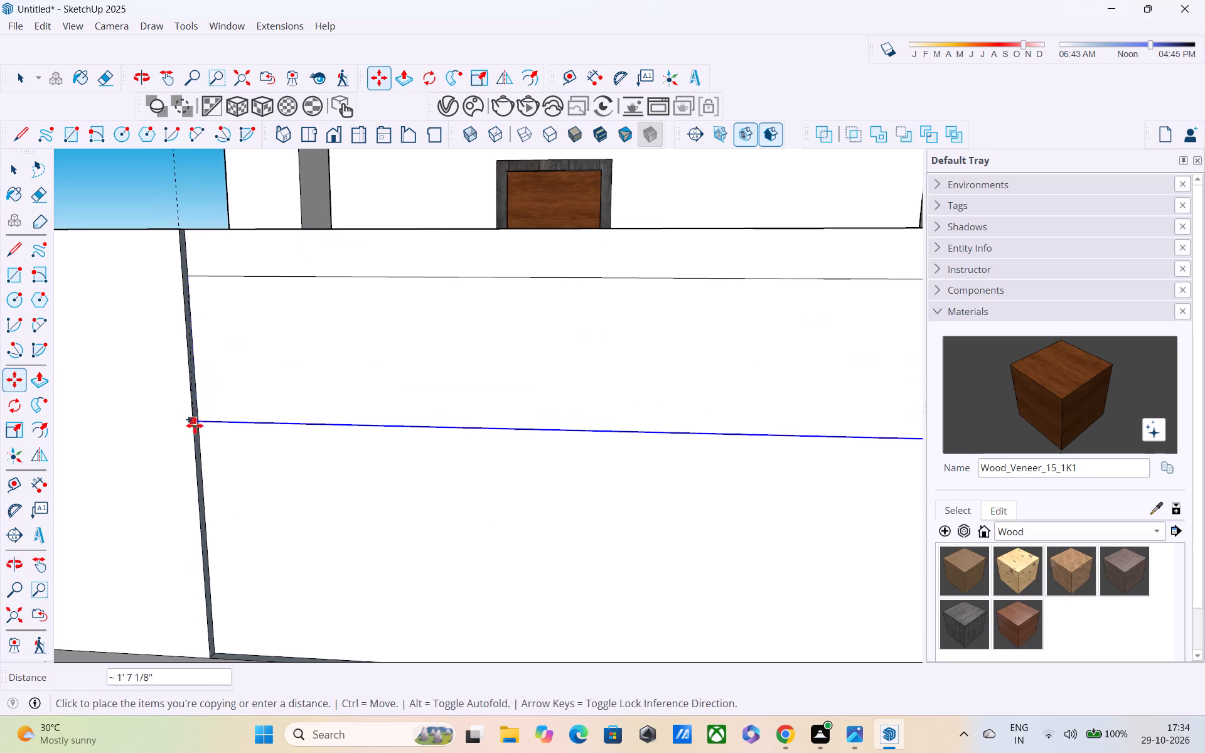
middle_drag(195, 425, 201, 318)
shift+middle_drag(208, 377, 211, 315)
shift+middle_drag(228, 415, 228, 334)
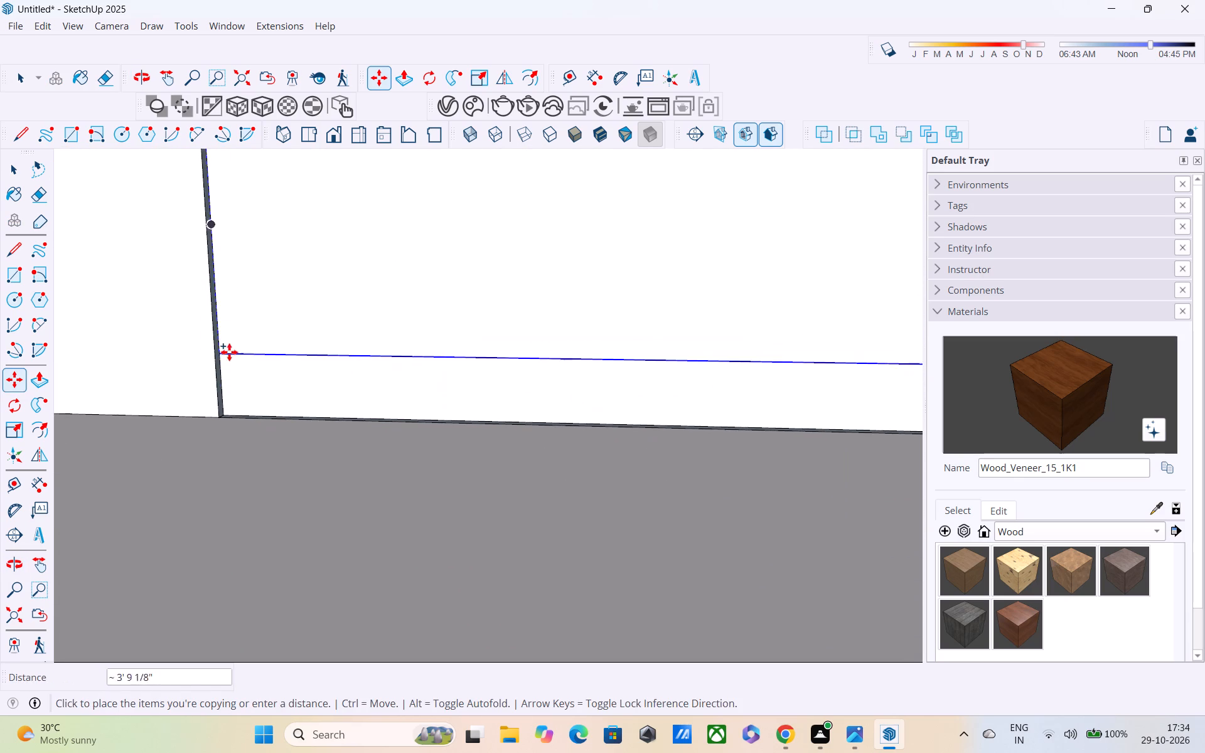
shift+middle_drag(229, 352, 225, 600)
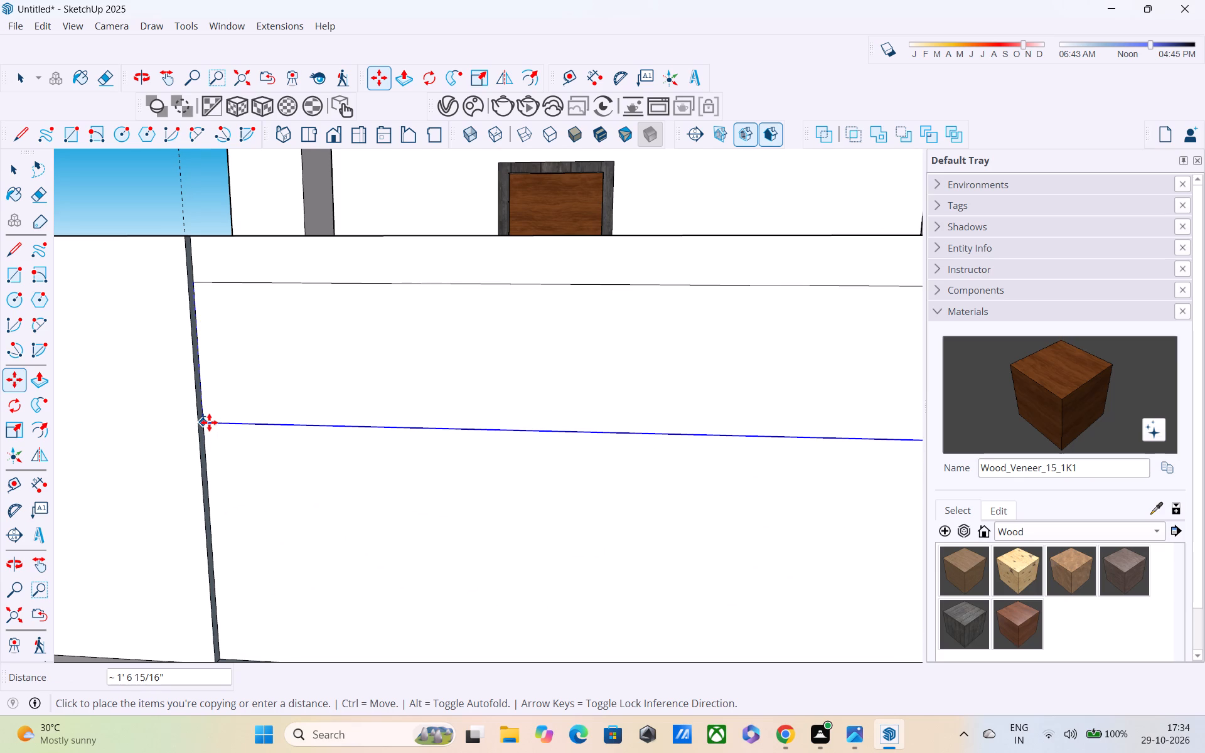
scroll(209, 422, up, 3)
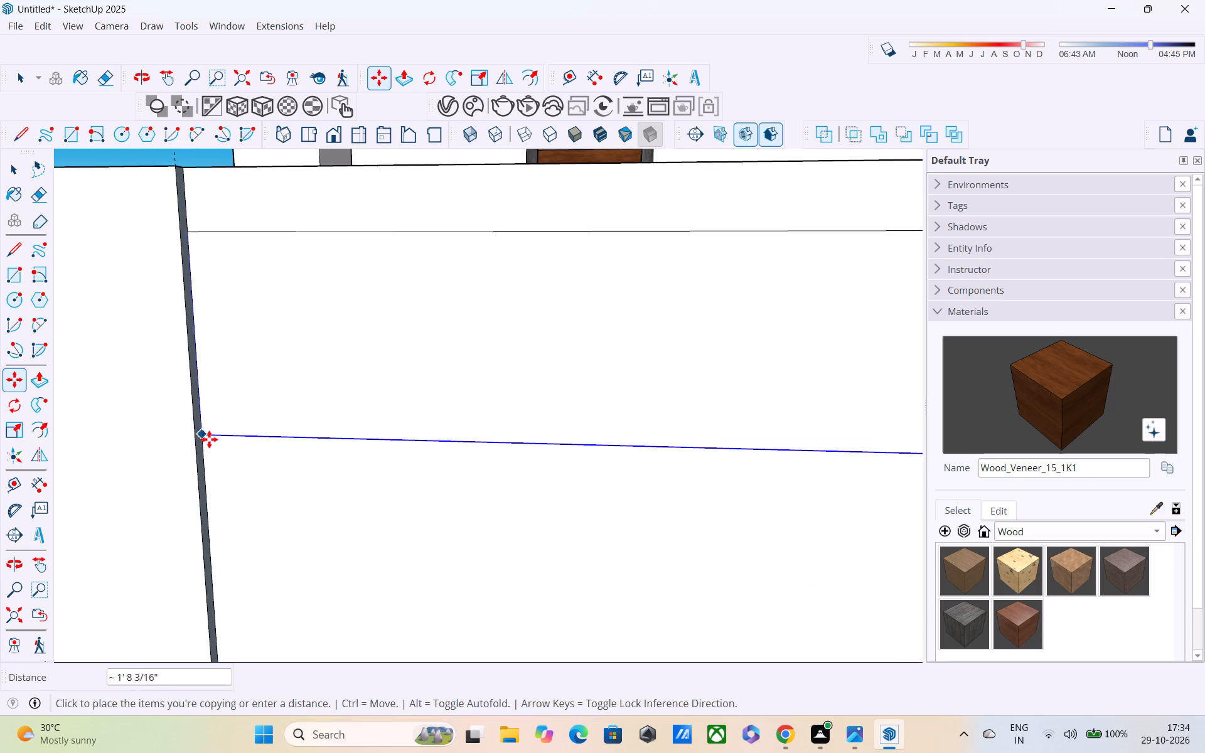
shift+middle_drag(205, 443, 194, 367)
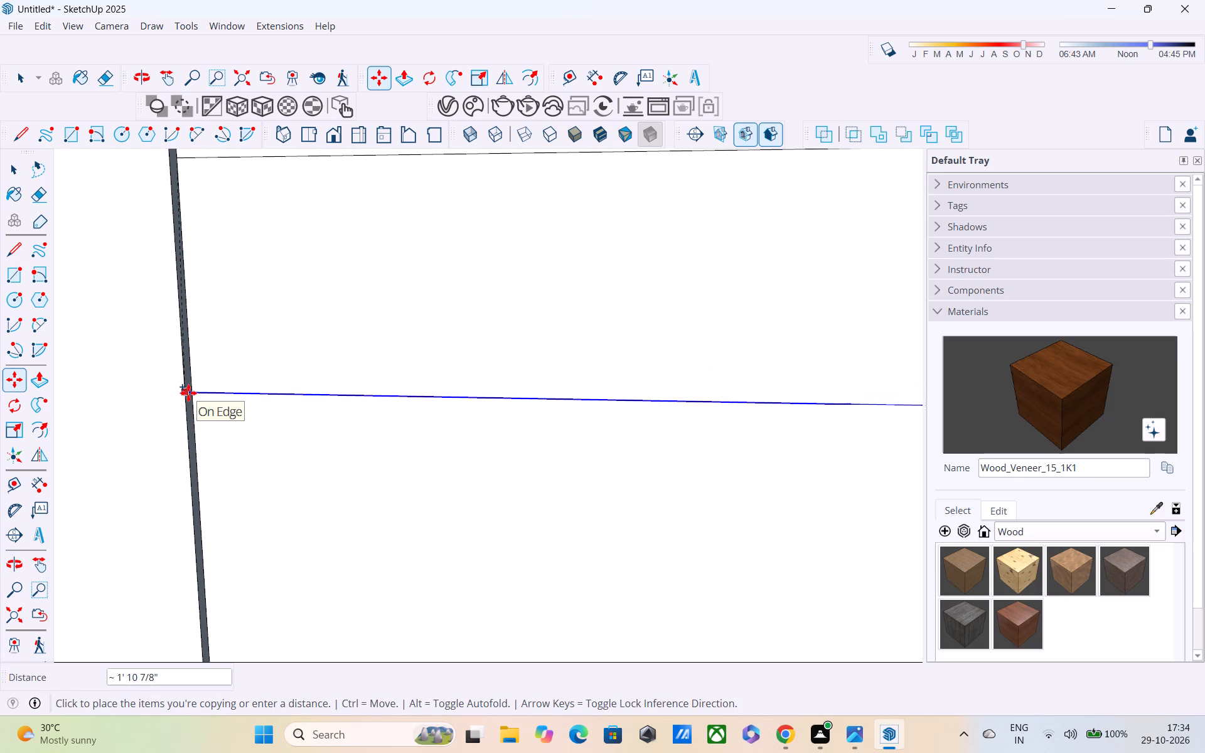
text(2')
key(Return)
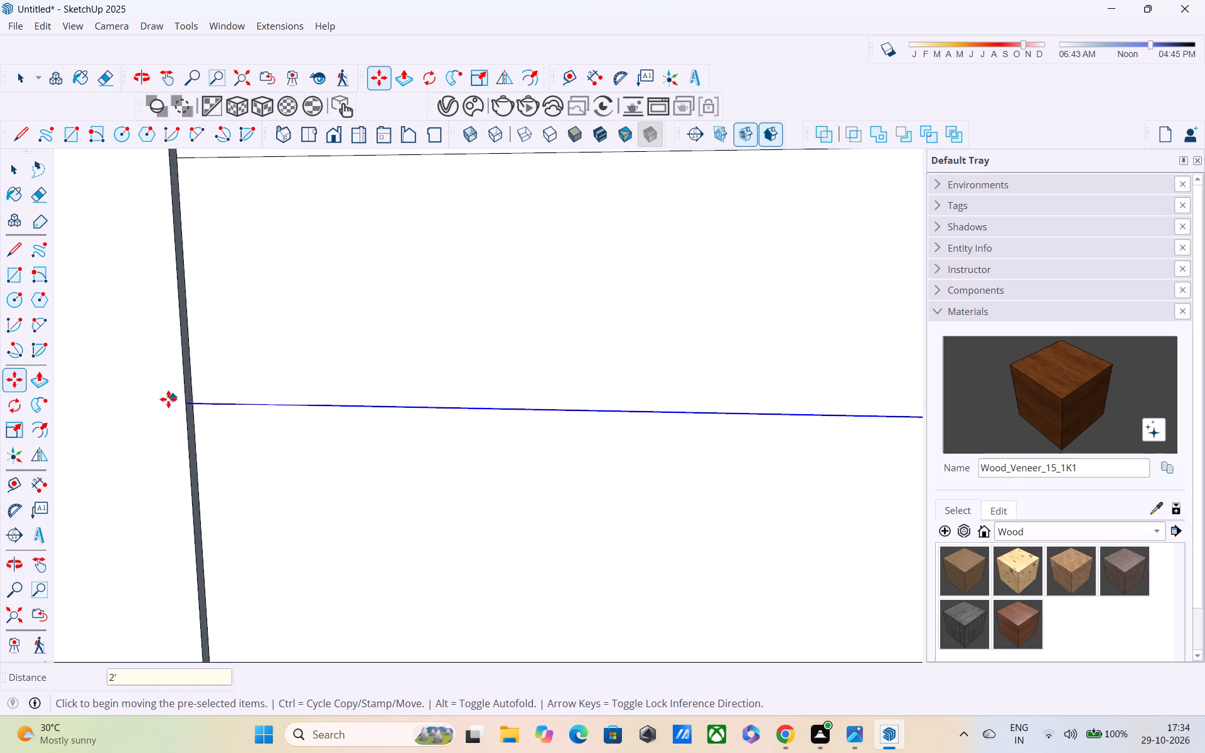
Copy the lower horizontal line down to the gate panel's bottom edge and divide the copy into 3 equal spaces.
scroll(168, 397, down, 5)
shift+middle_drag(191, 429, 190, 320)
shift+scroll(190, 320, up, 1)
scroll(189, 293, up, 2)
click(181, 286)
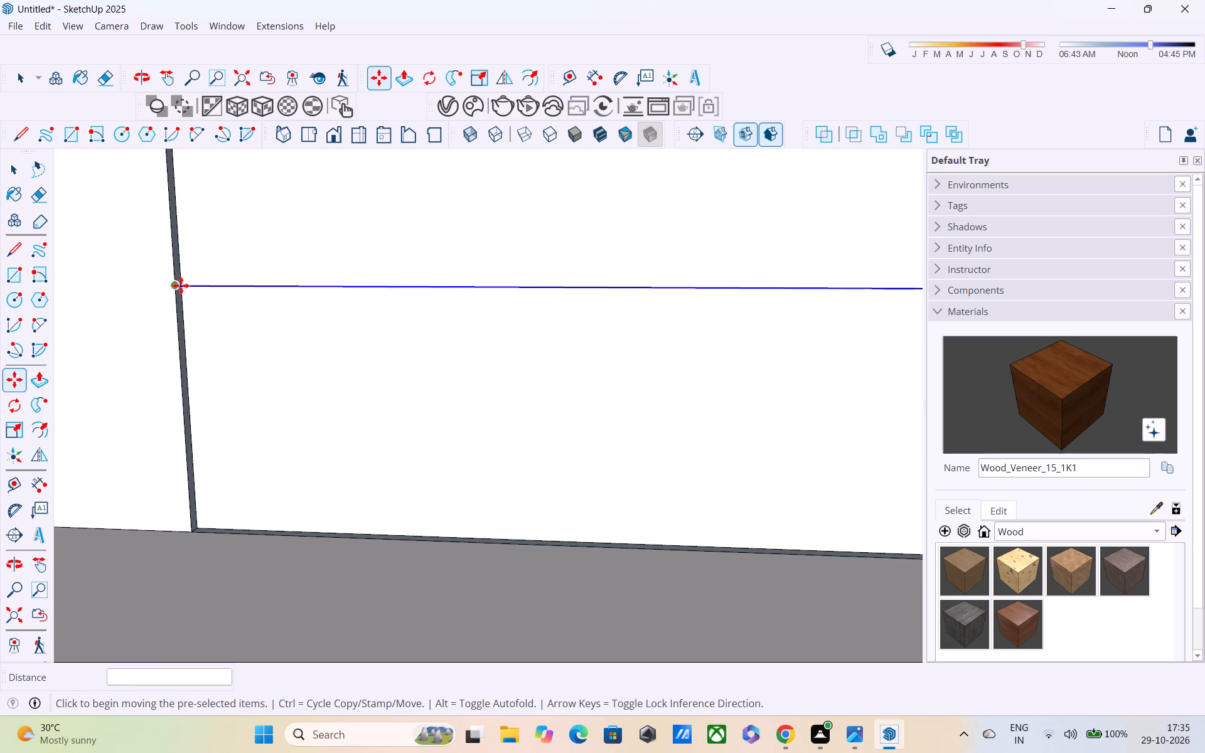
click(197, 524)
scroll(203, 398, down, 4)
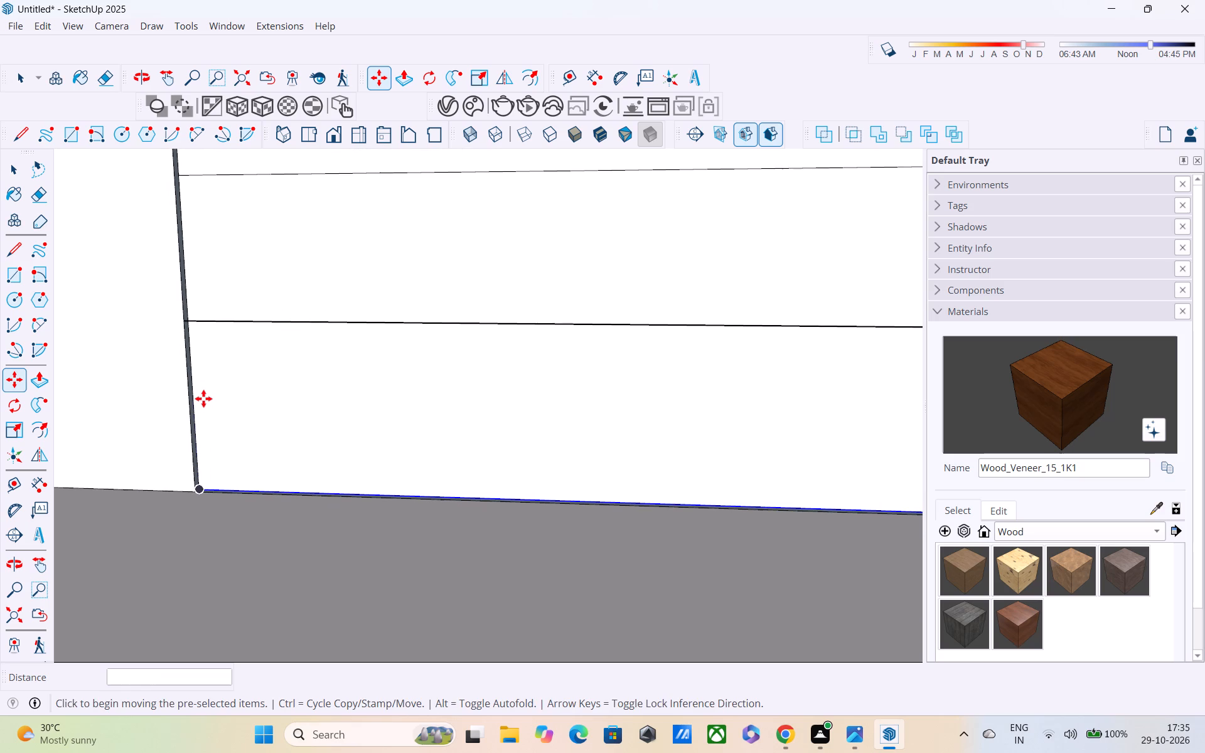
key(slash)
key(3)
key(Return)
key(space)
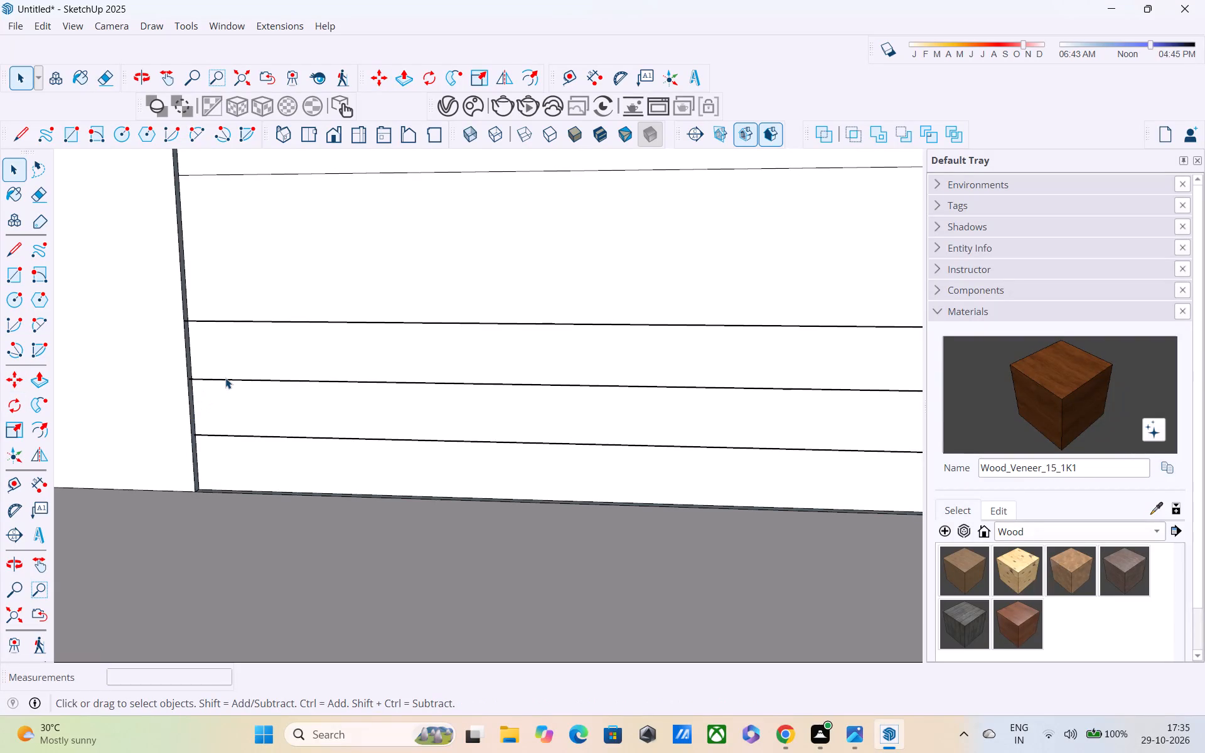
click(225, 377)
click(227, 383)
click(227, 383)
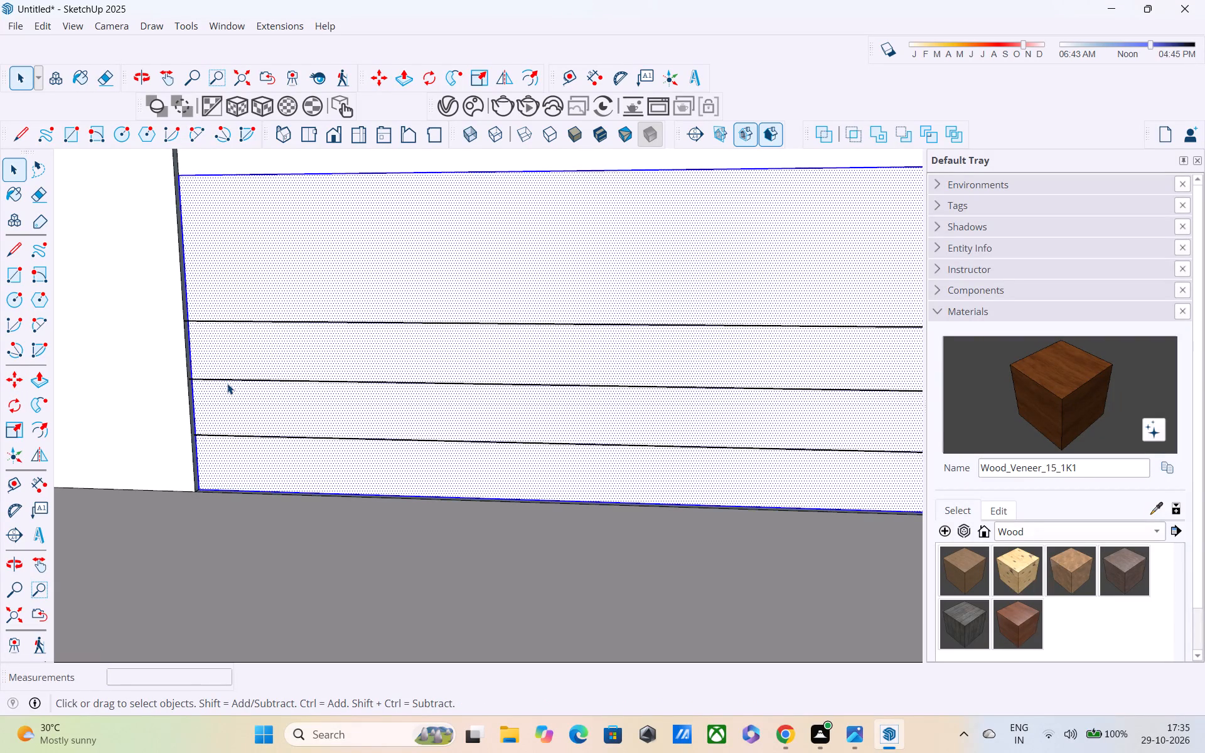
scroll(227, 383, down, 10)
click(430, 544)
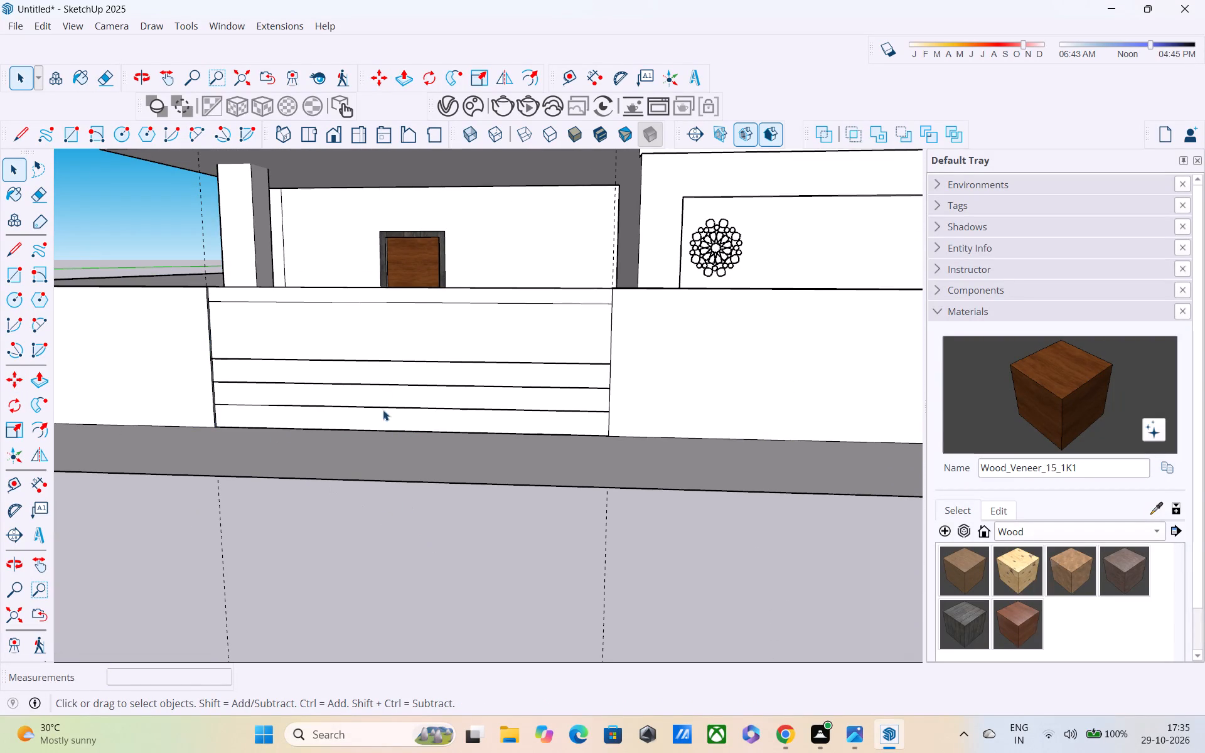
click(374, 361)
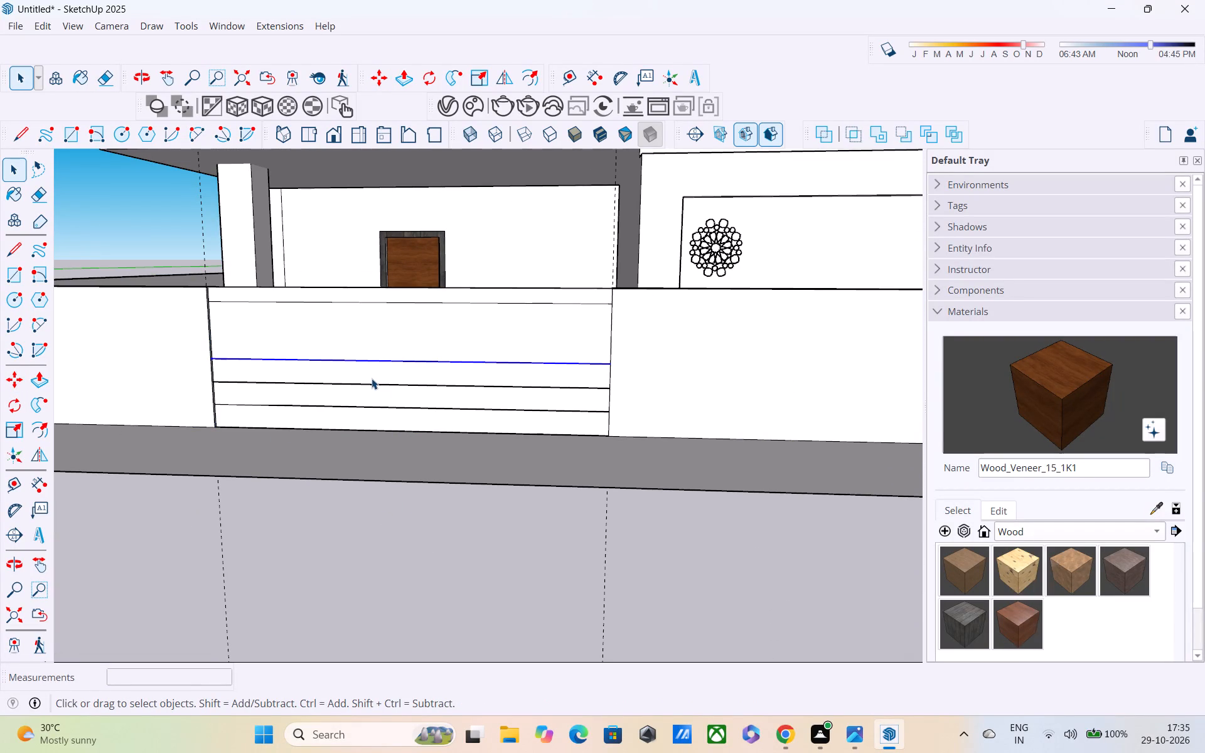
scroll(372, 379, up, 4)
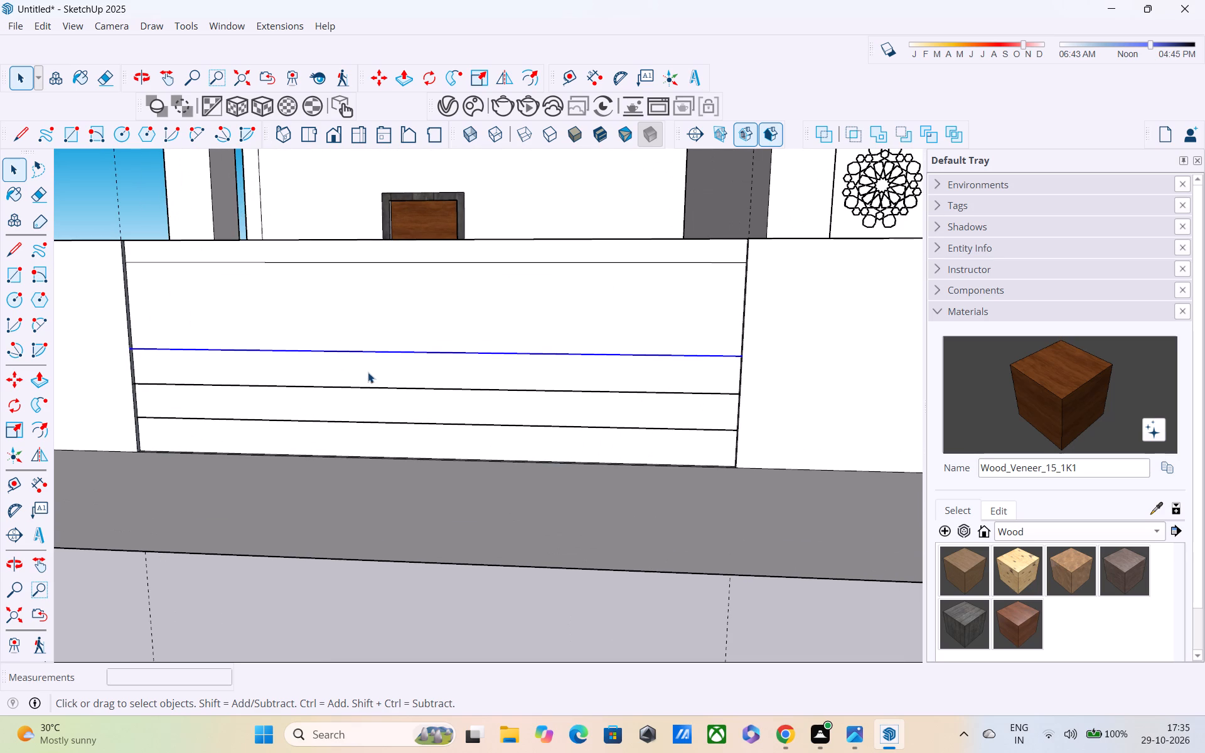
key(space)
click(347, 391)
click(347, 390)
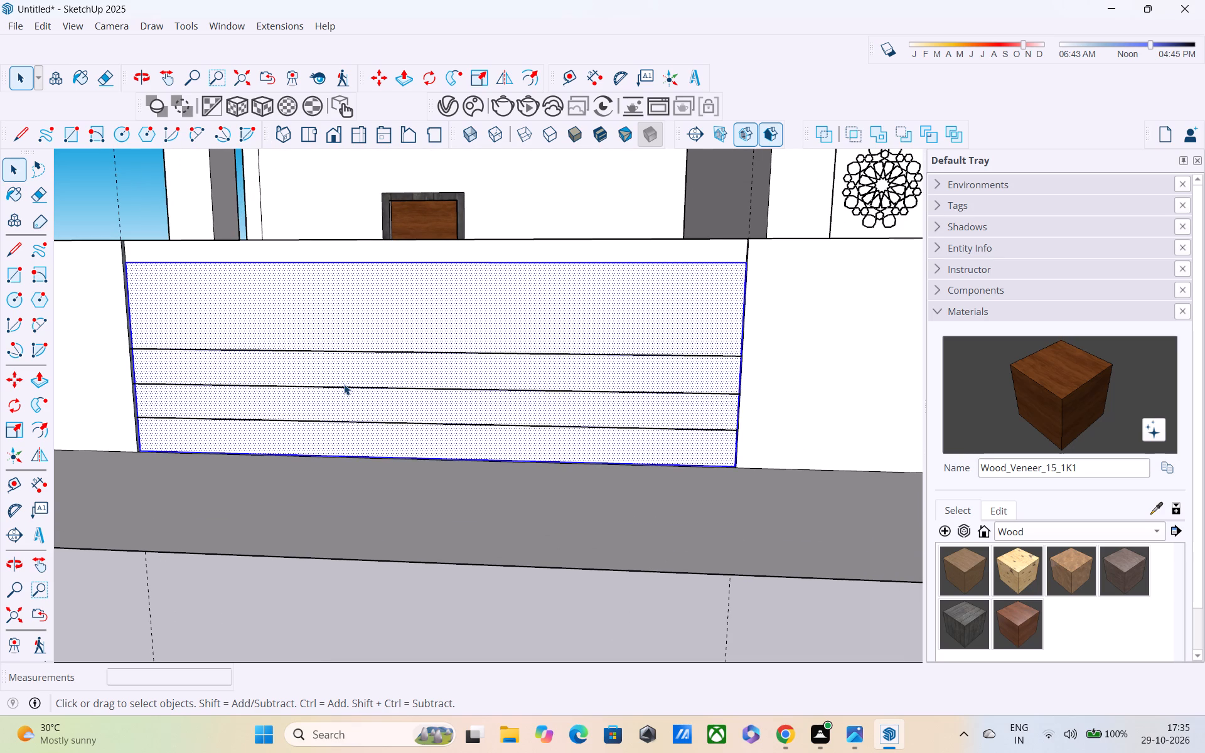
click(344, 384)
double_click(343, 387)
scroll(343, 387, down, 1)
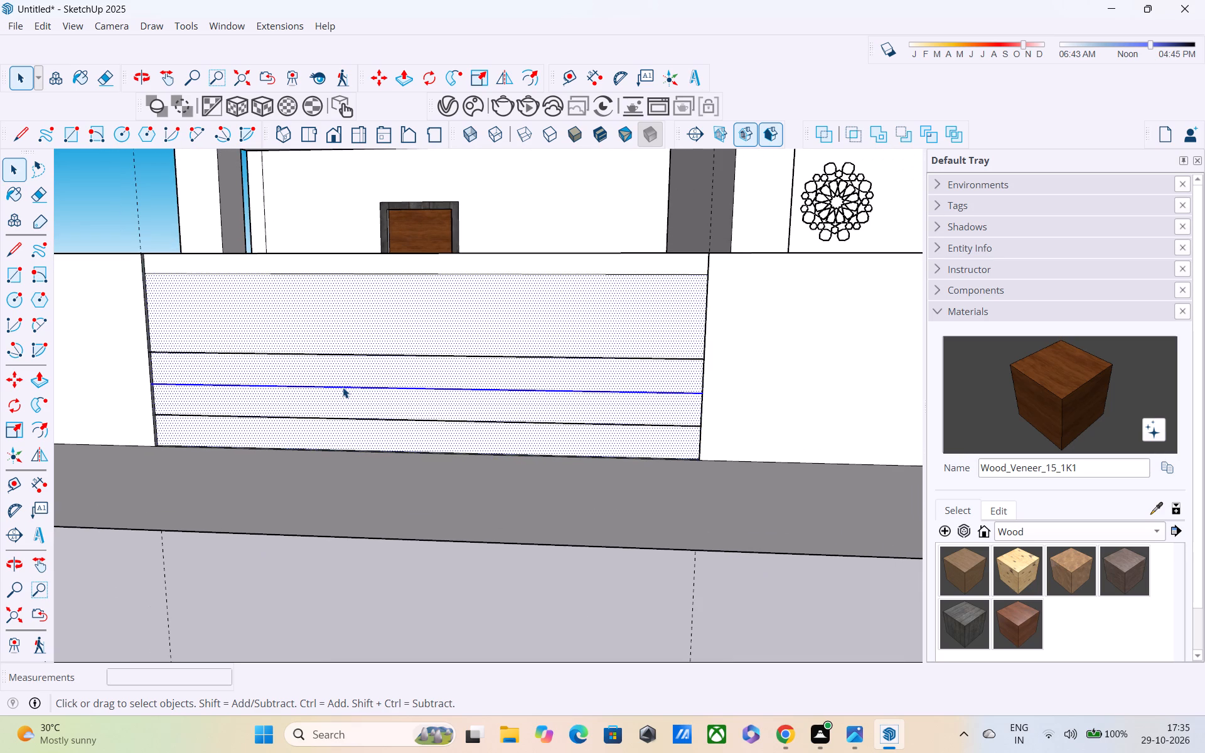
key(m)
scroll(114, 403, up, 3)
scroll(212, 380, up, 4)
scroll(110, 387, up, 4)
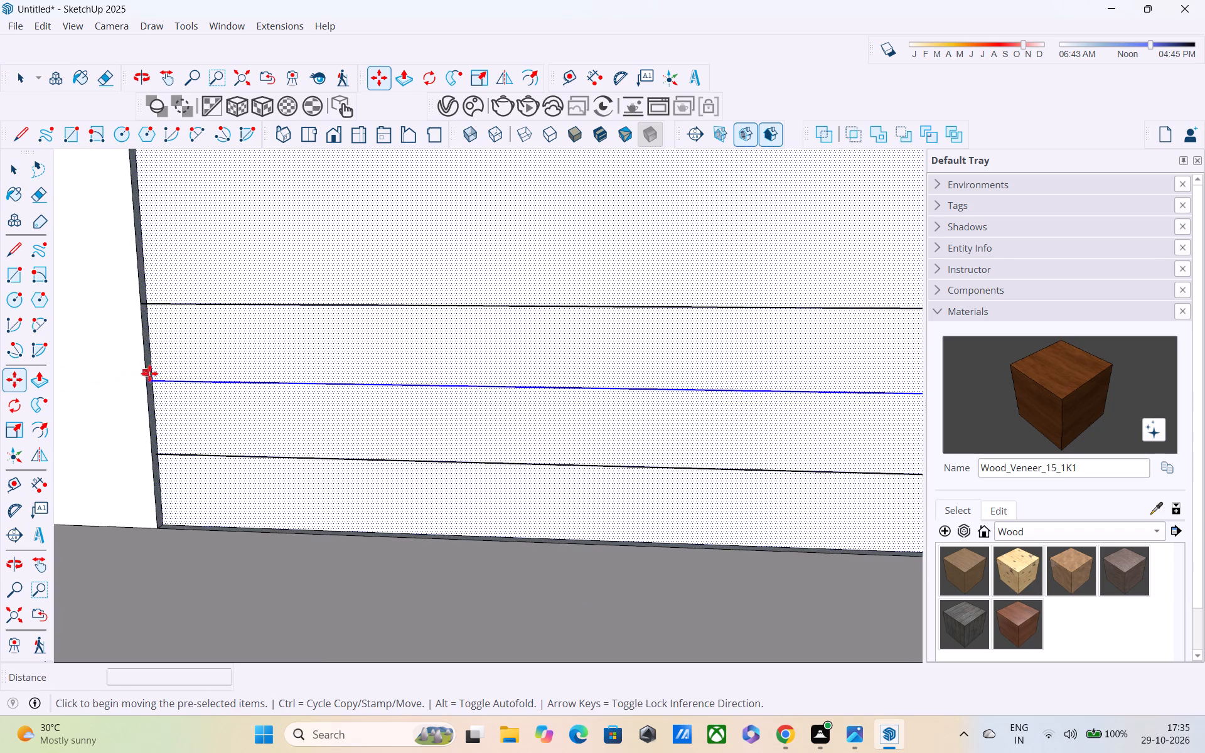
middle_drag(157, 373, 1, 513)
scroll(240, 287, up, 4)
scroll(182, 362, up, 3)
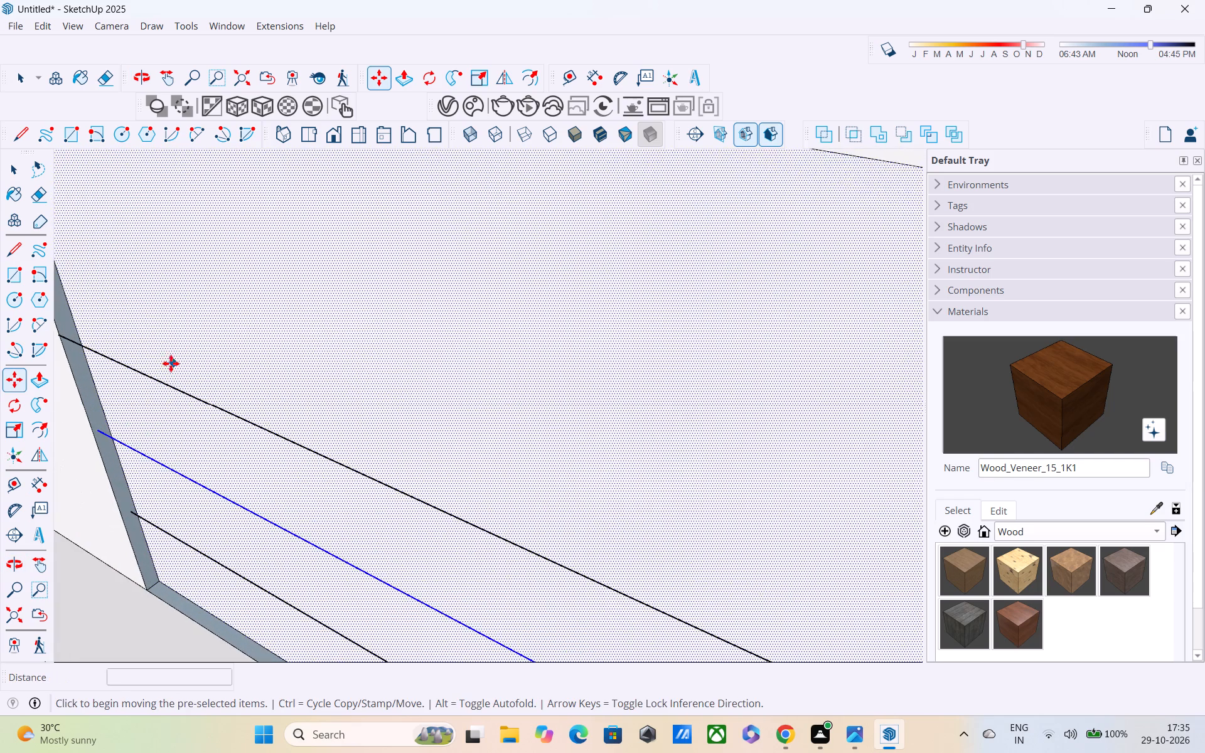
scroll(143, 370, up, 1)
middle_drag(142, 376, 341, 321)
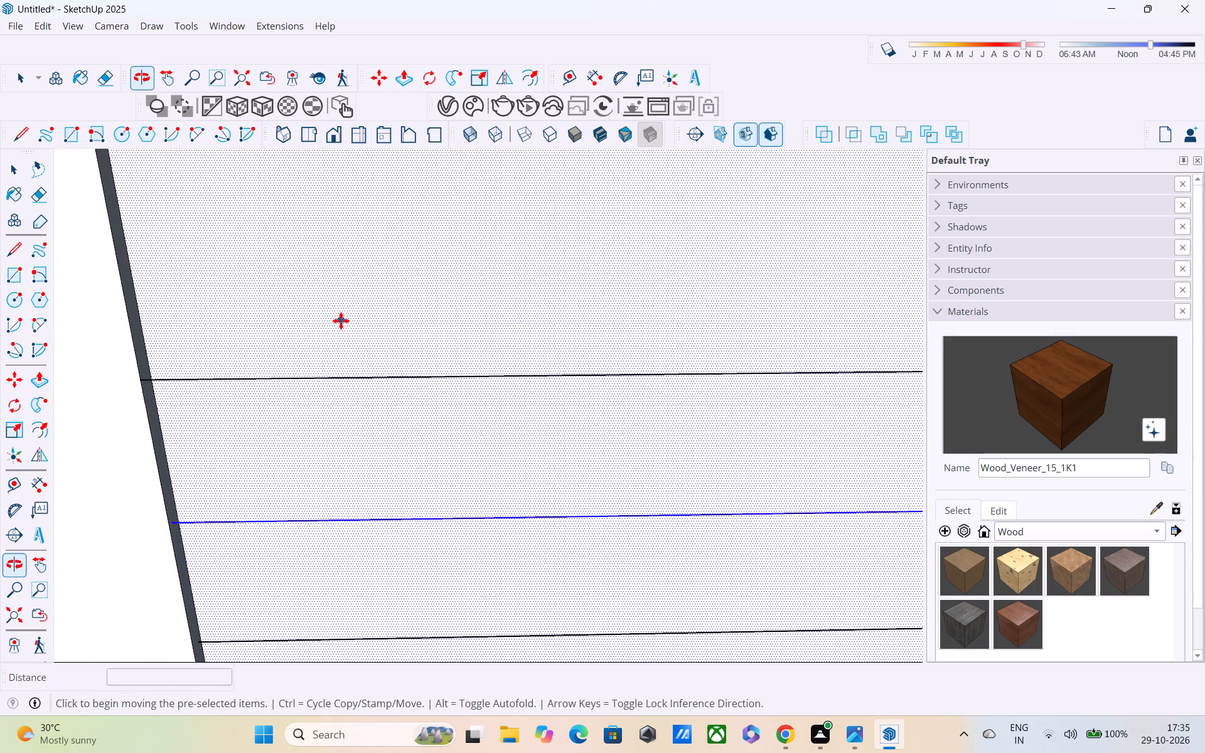
Undo the horizontal lines copied onto the gate panel's front face.
key(ctrl+z)
key(ctrl+z)
key(ctrl+z)
scroll(342, 283, down, 7)
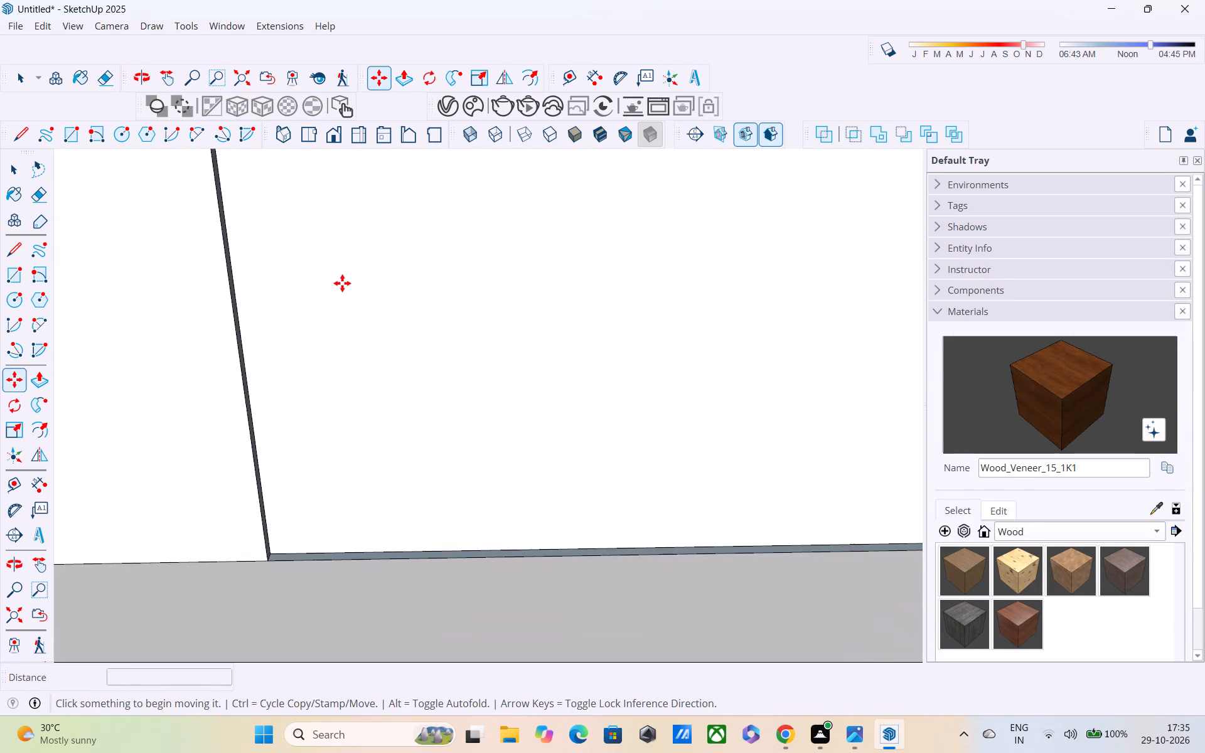
Copy the gate panel's top front edge 1' down its front face.
shift+middle_drag(342, 280, 342, 560)
scroll(342, 560, up, 1)
middle_drag(346, 416, 340, 430)
key(space)
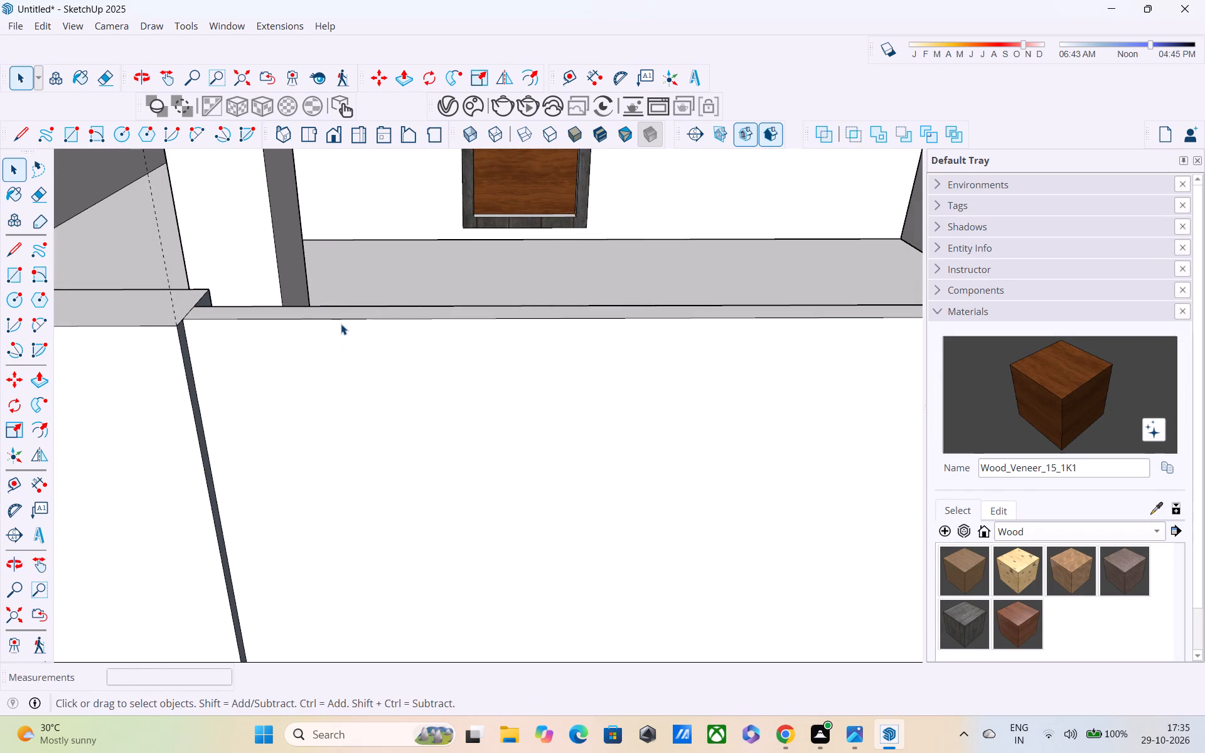
click(341, 320)
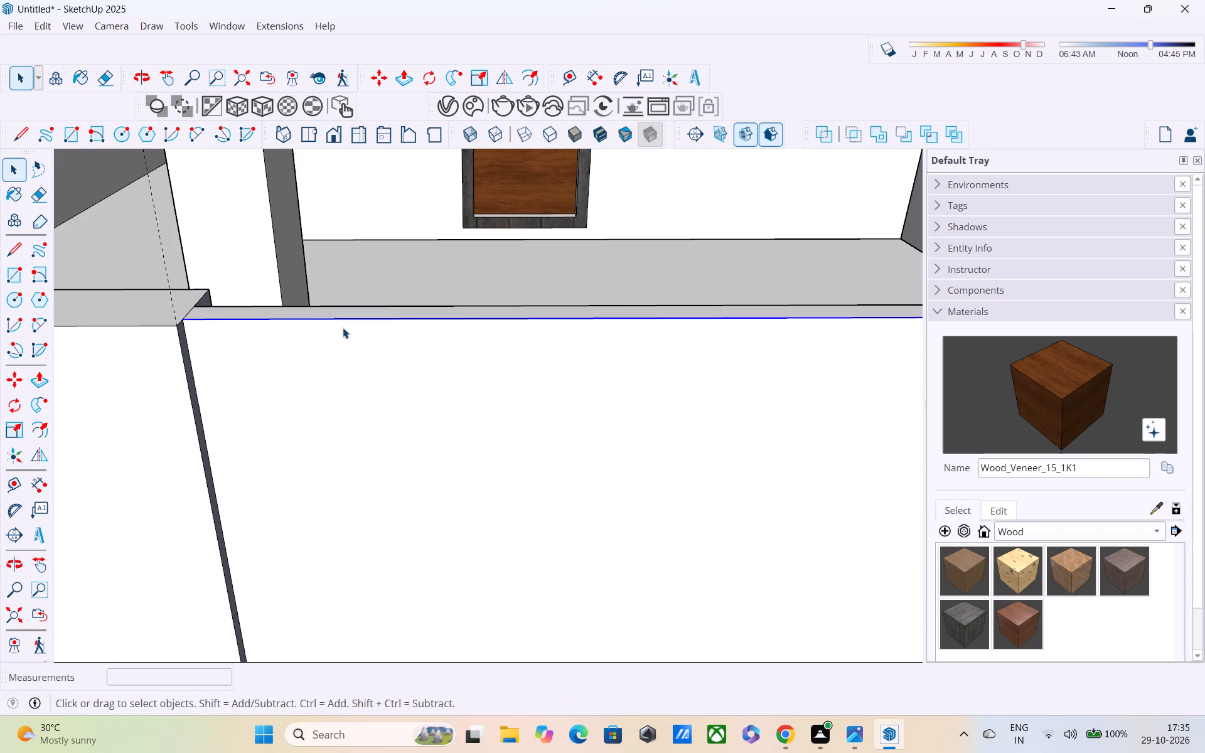
middle_drag(343, 336, 315, 441)
key(m)
scroll(205, 319, up, 2)
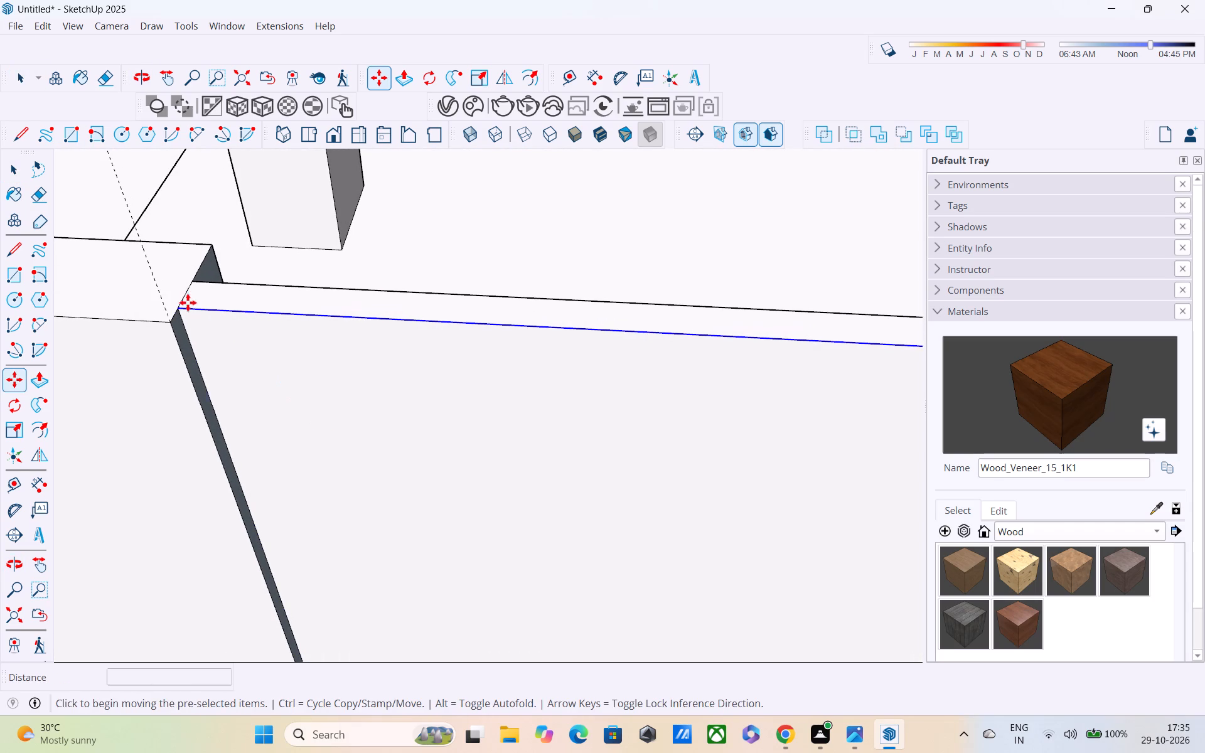
click(185, 309)
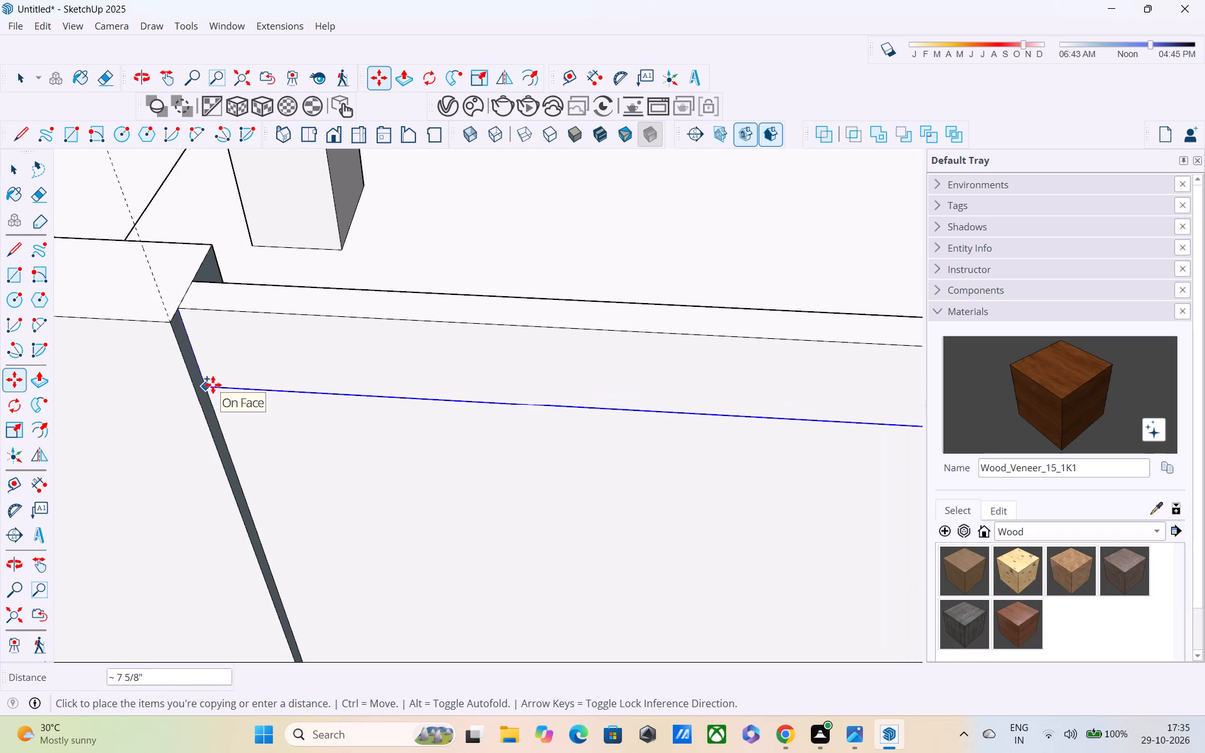
text(1')
key(Return)
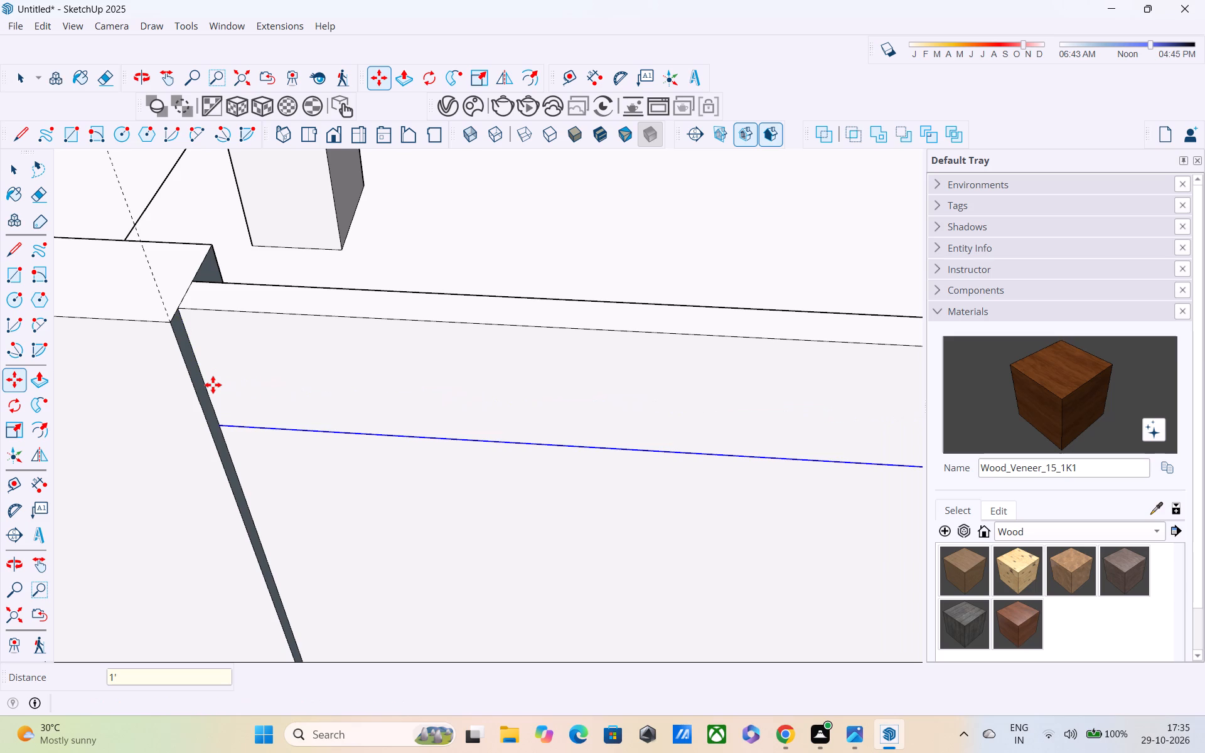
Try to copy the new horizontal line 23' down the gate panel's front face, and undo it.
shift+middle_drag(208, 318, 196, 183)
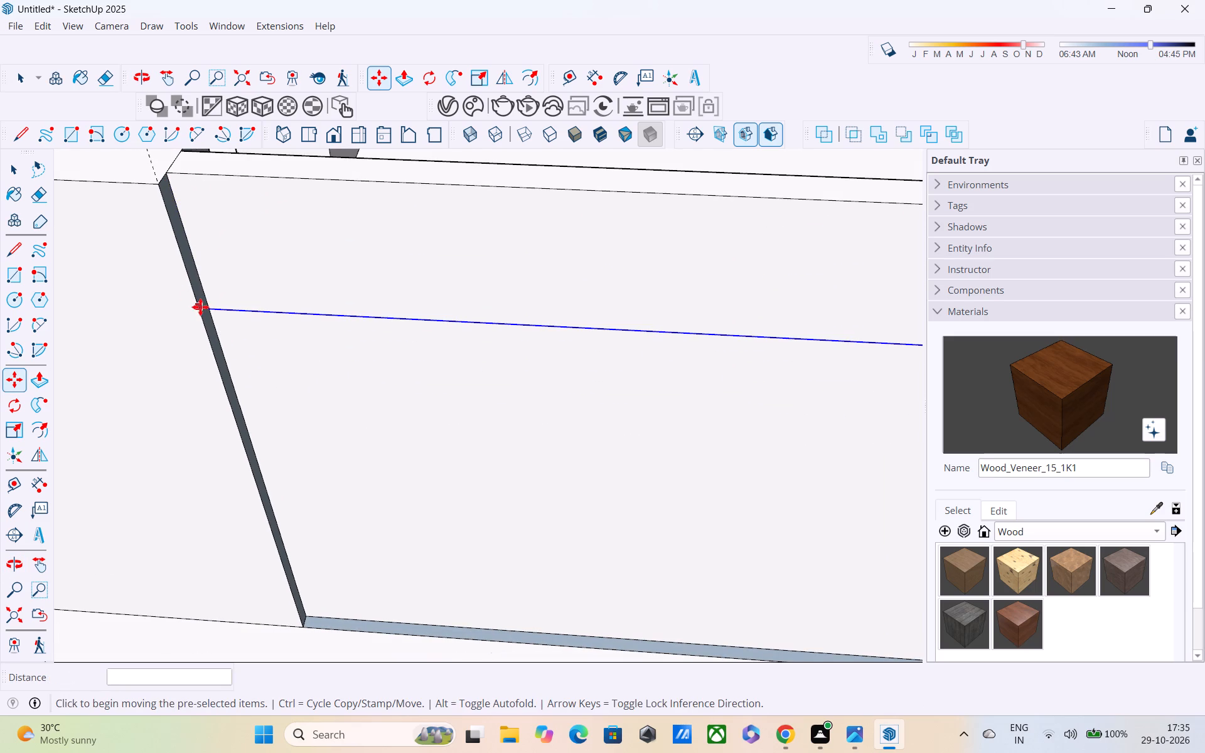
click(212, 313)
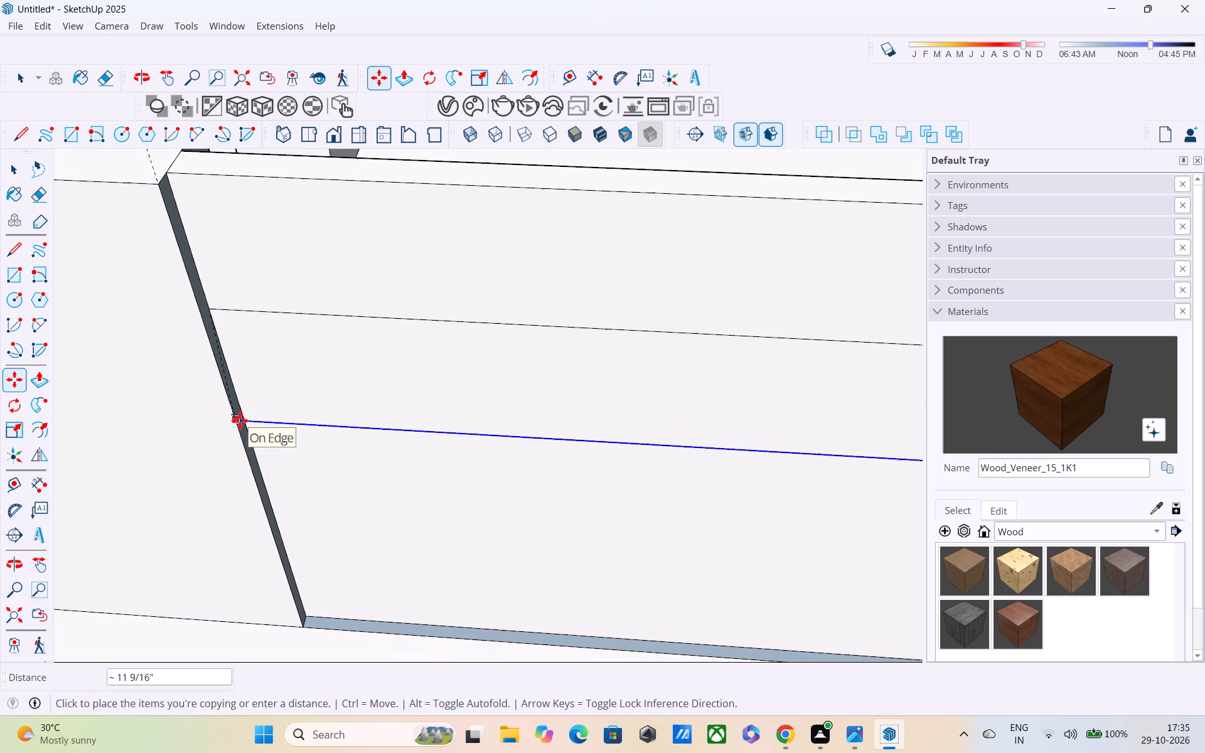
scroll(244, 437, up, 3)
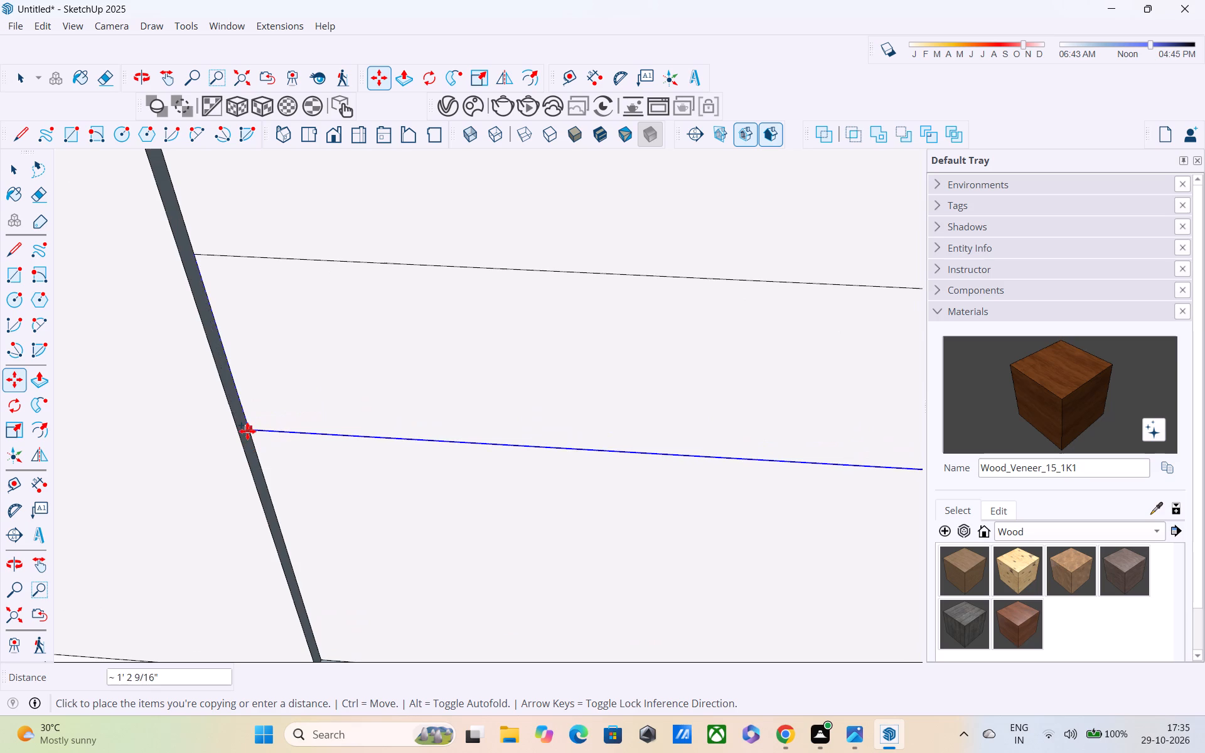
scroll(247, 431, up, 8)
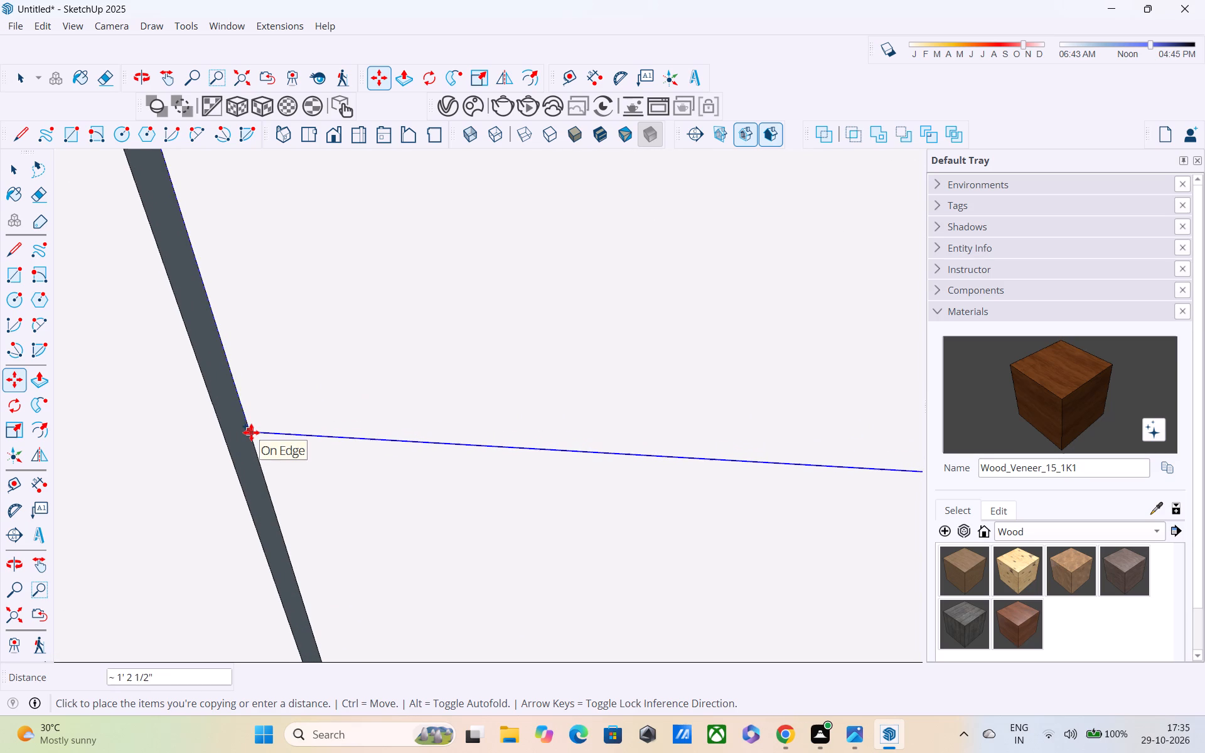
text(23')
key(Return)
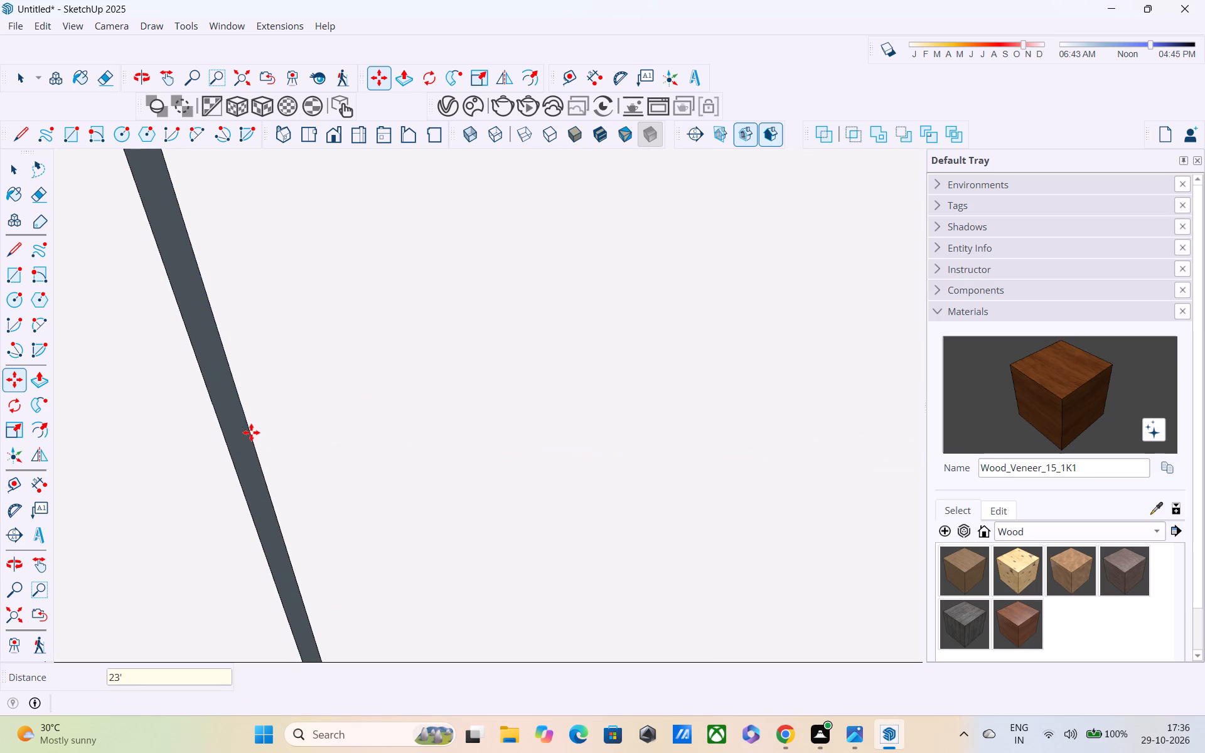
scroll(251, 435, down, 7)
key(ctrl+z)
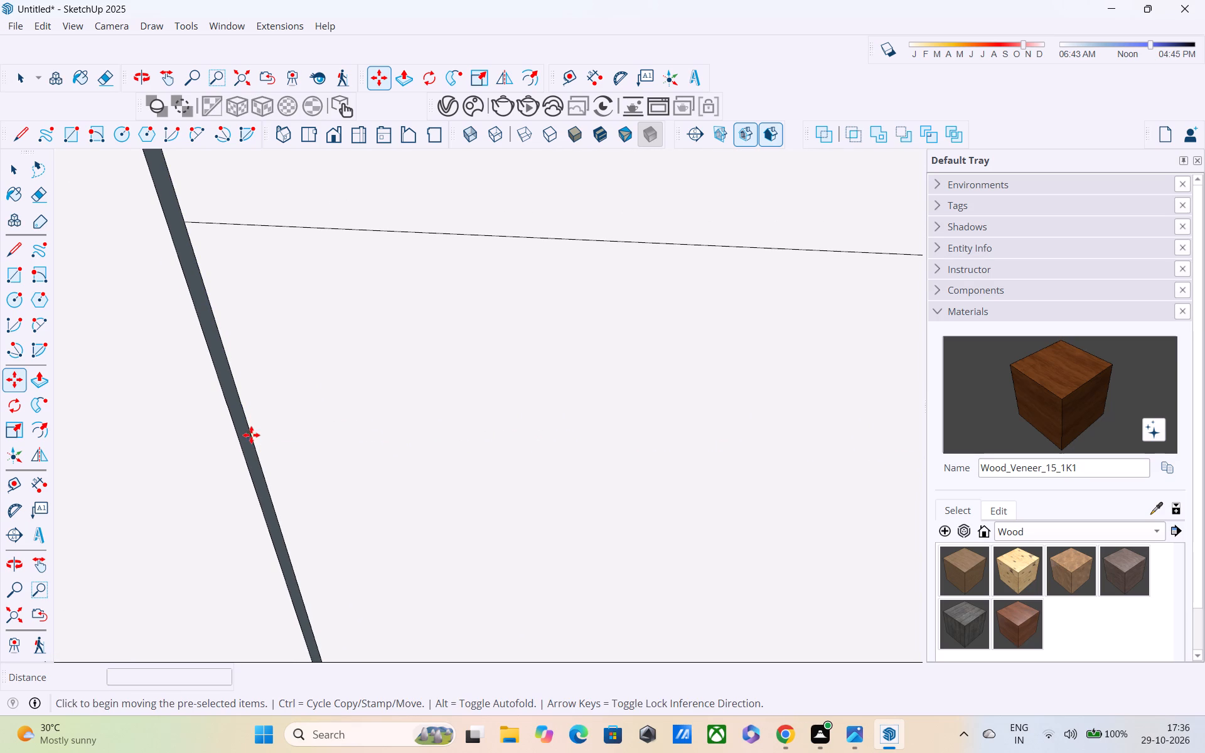
Copy the horizontal line on the gate panel's front face 2' further down.
key(space)
click(250, 228)
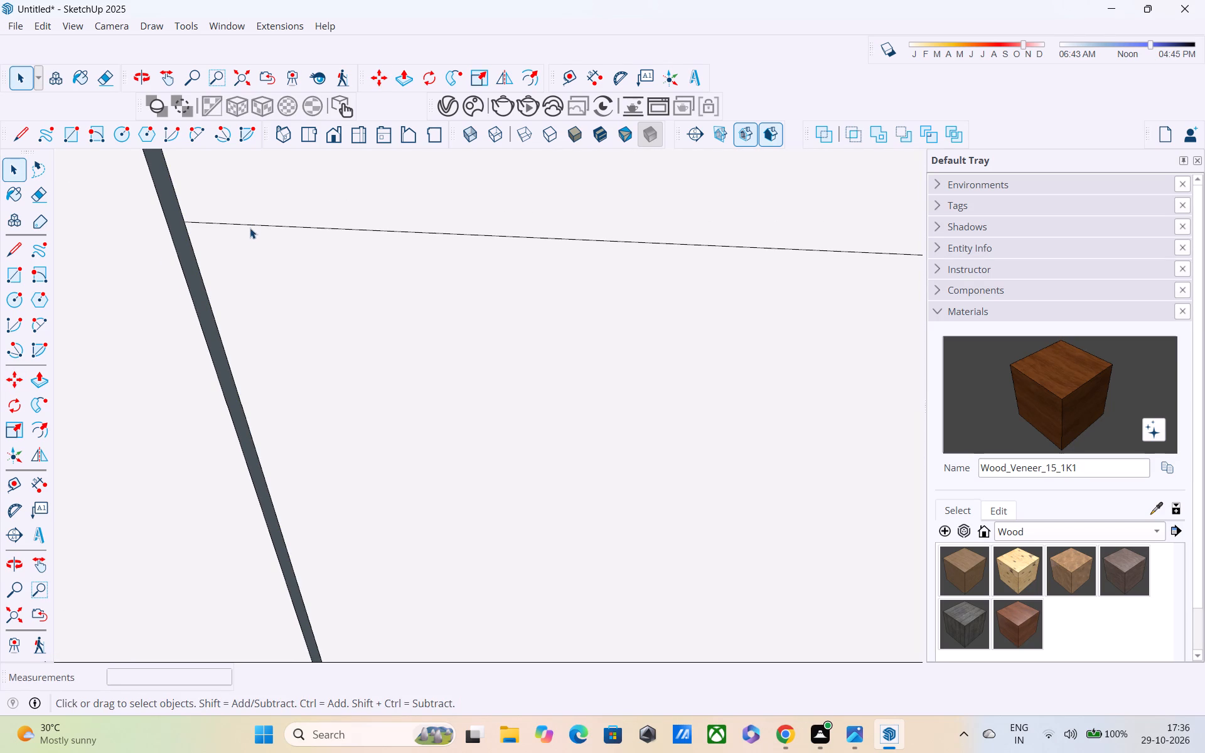
click(250, 223)
click(250, 225)
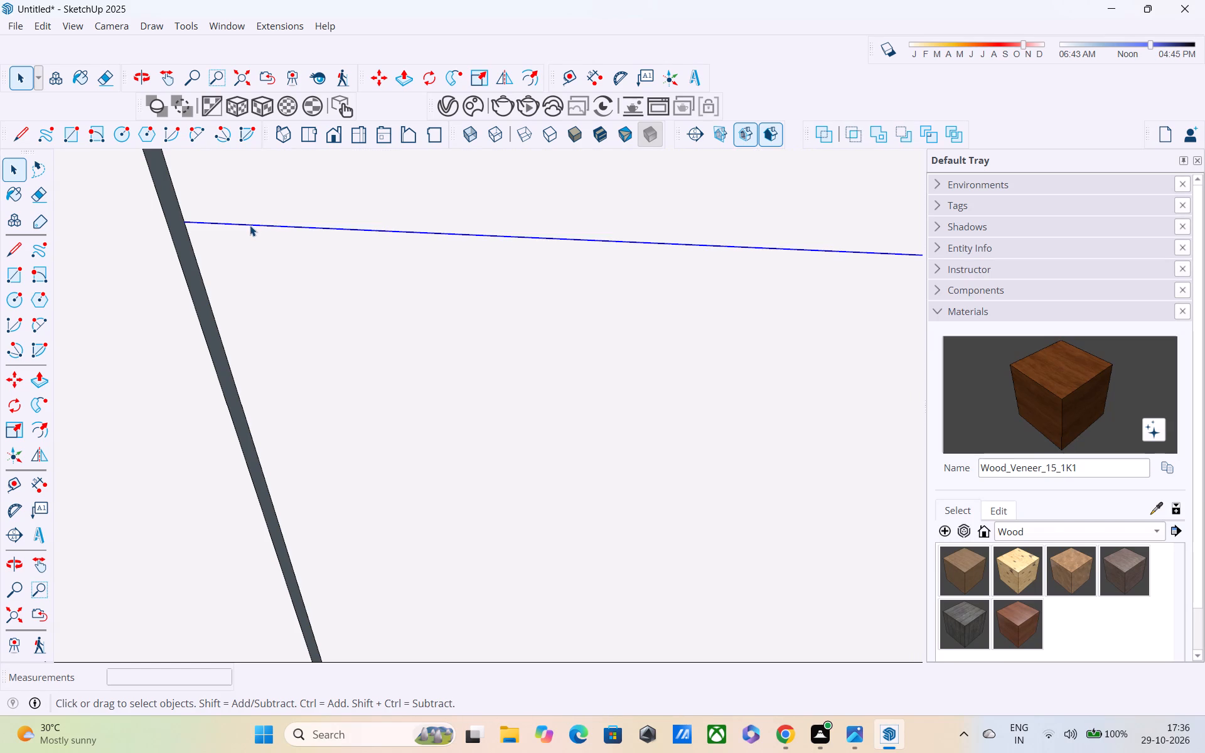
key(m)
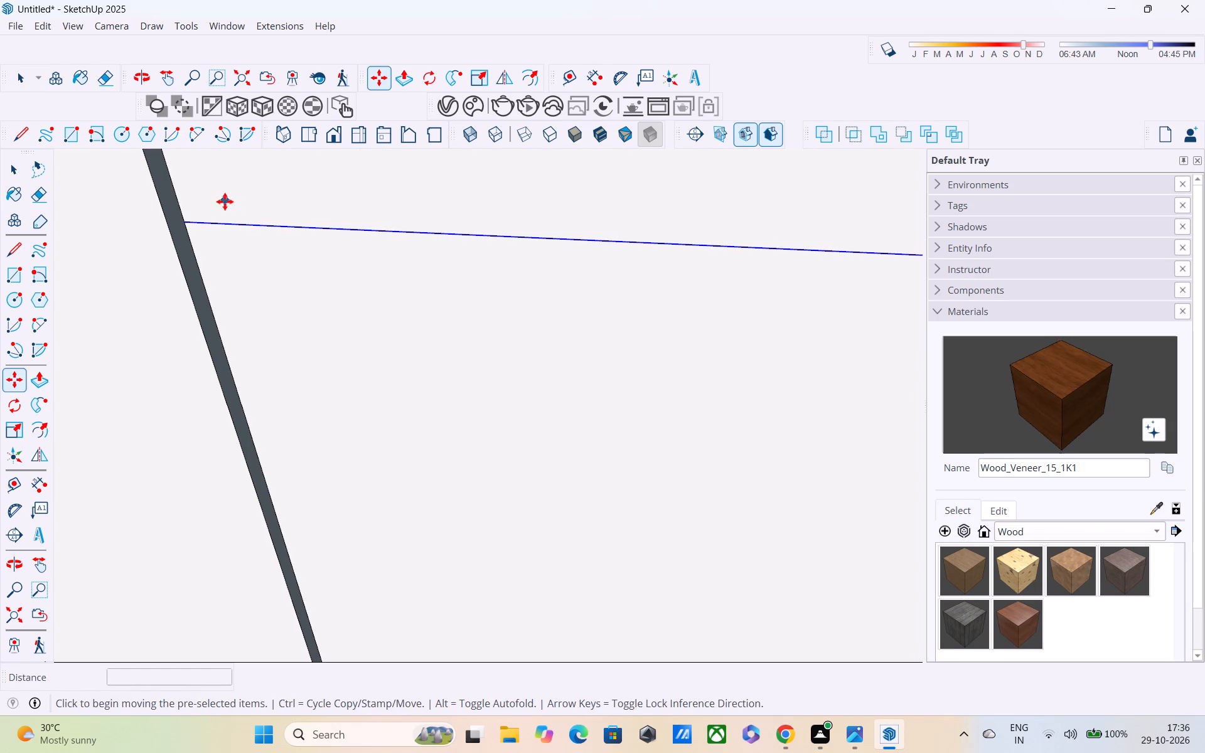
scroll(206, 224, up, 4)
click(180, 221)
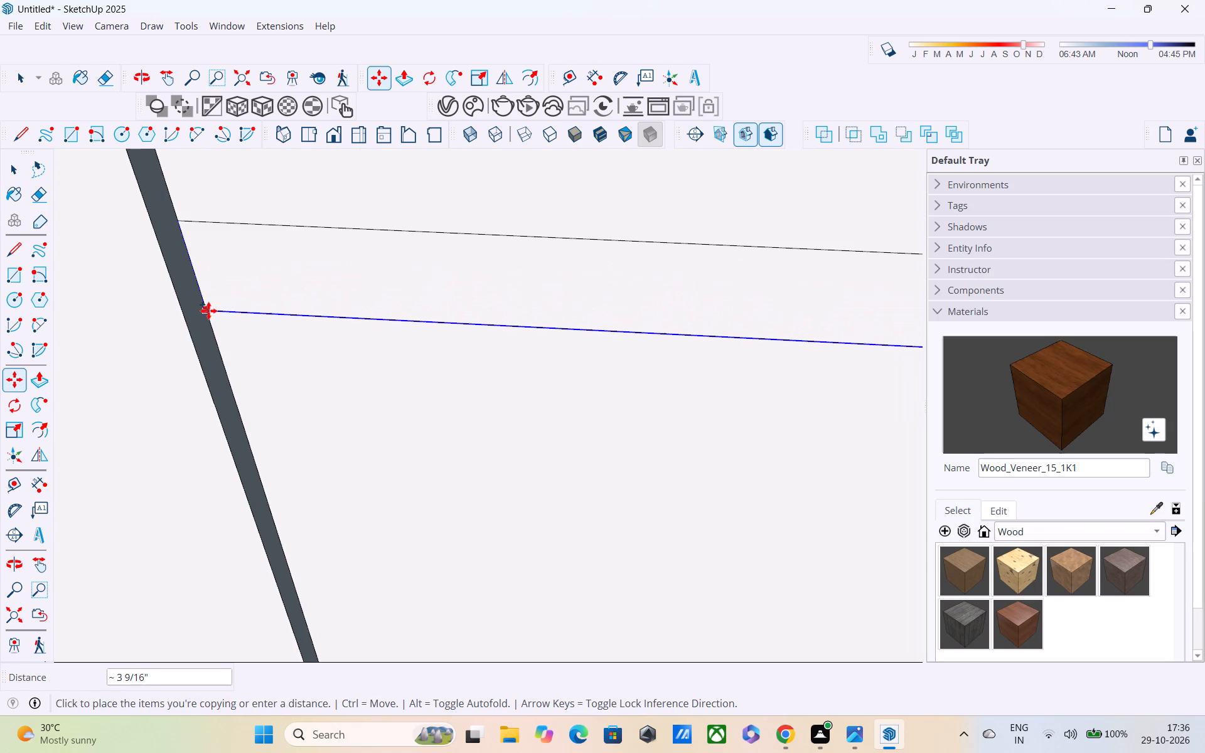
text(2')
key(Return)
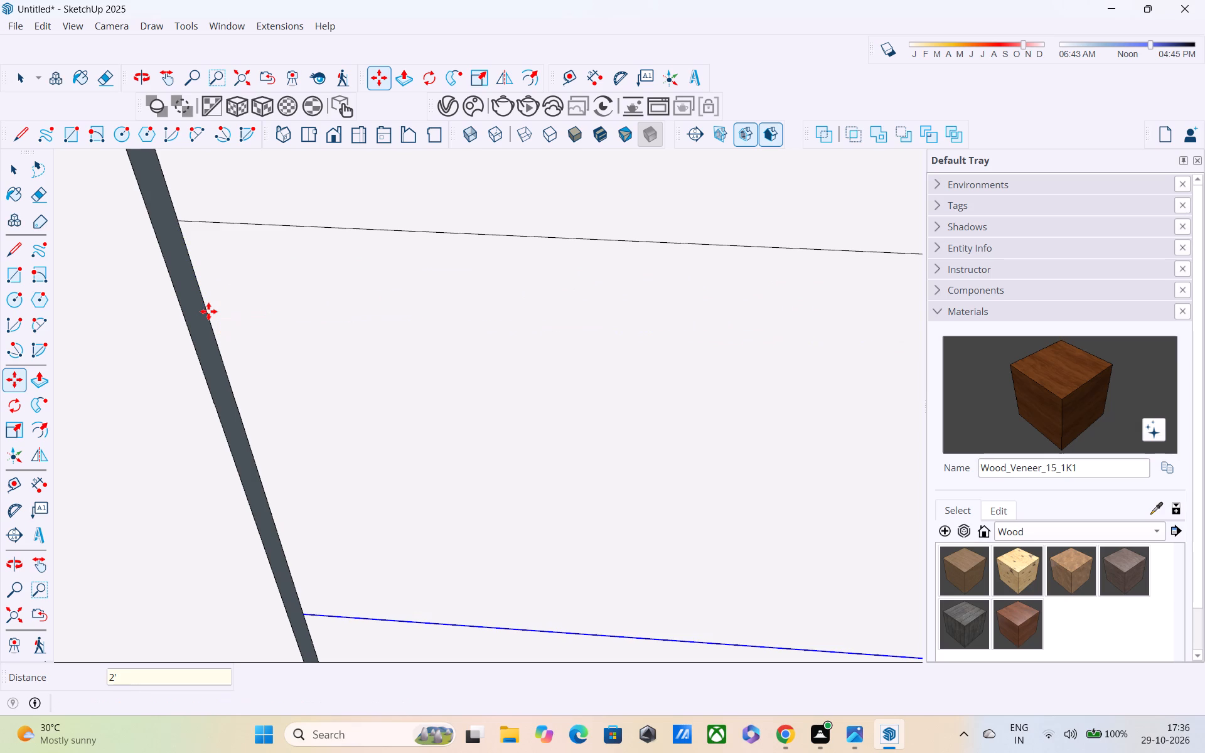
Copy the lower horizontal line about 1' 11 1/4" down the gate panel's front face, divided into three equally spaced copies.
scroll(208, 307, down, 2)
shift+middle_drag(206, 344, 178, 106)
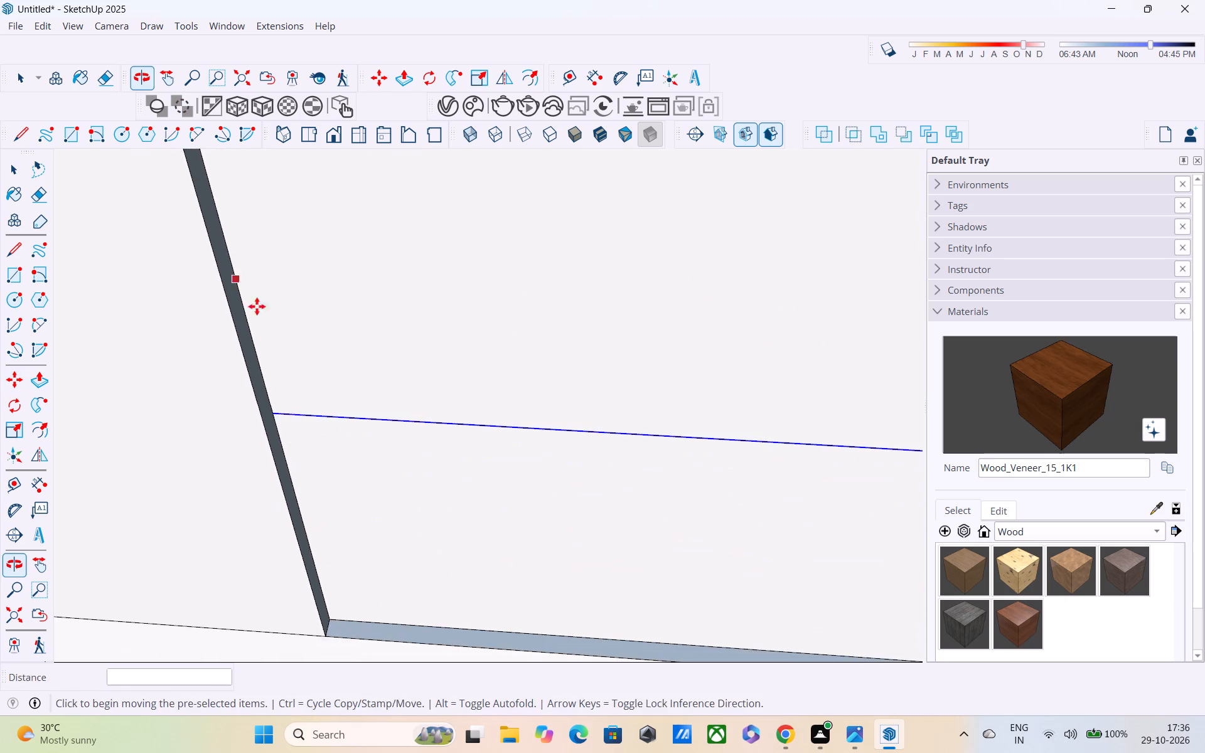
middle_drag(314, 410, 272, 271)
shift+middle_drag(284, 321, 266, 289)
scroll(266, 289, up, 8)
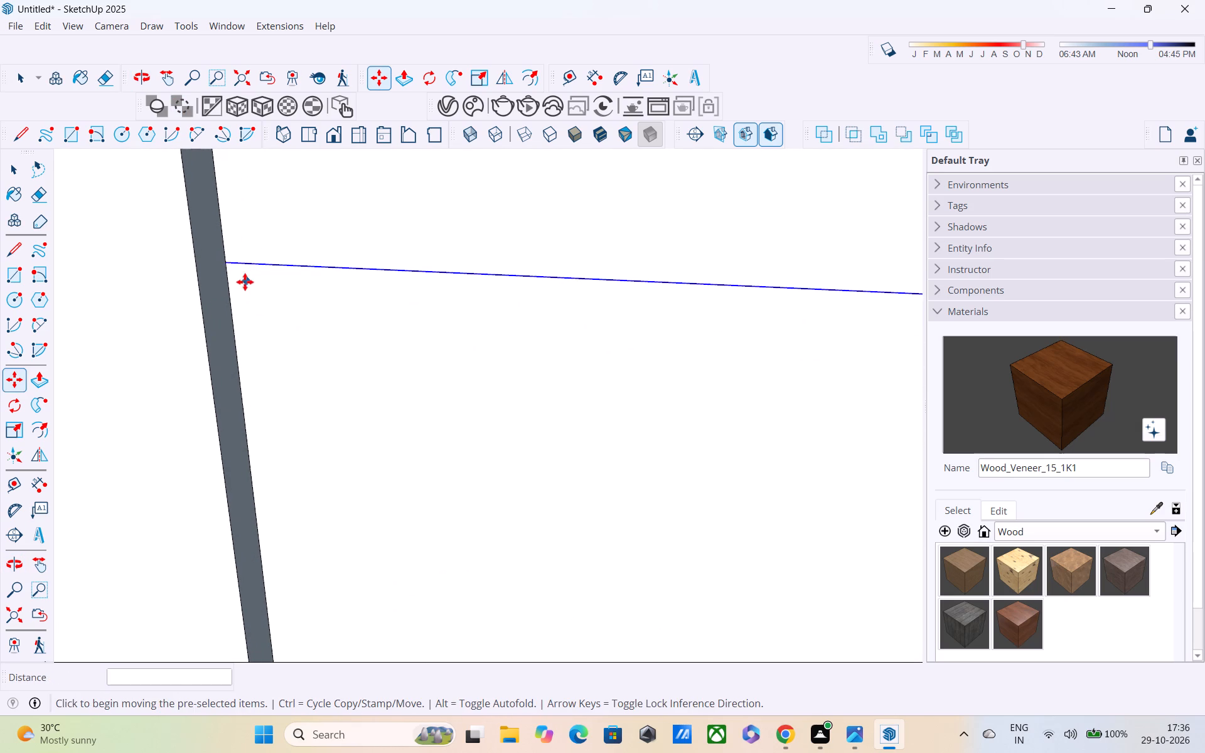
middle_drag(231, 278, 227, 307)
scroll(218, 277, up, 3)
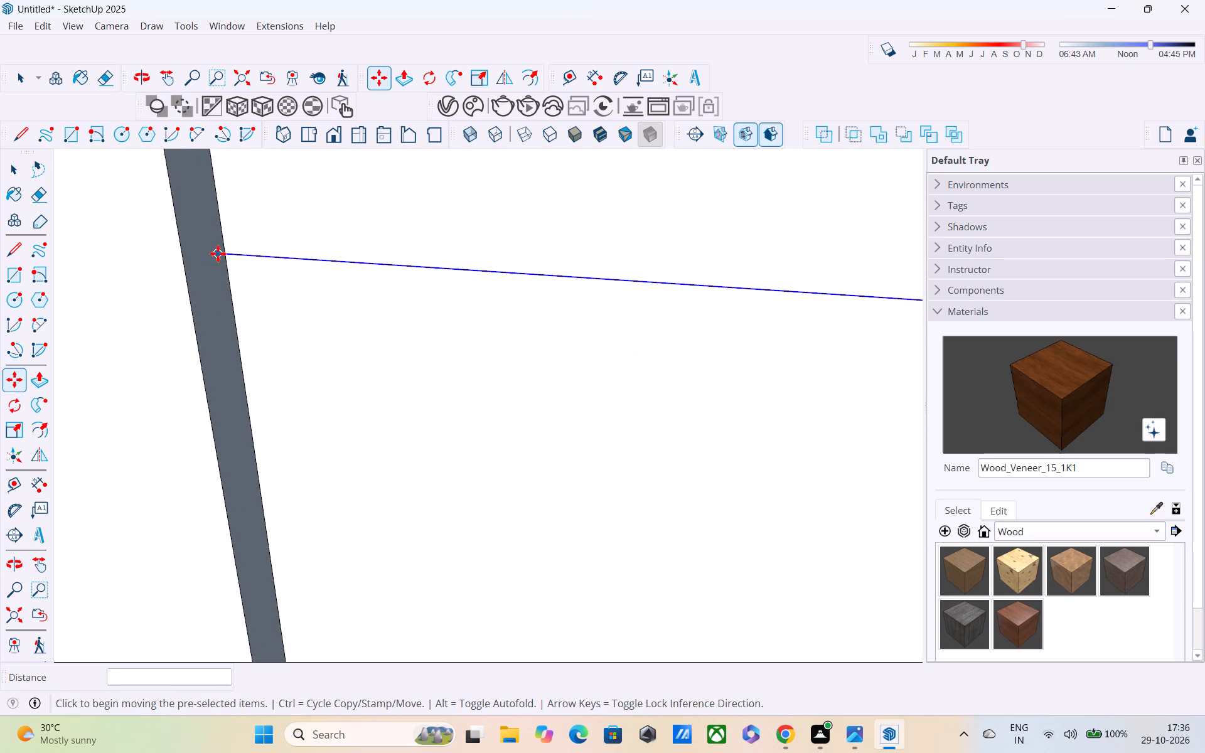
click(223, 250)
shift+middle_drag(249, 371, 242, 156)
middle_drag(266, 449, 259, 245)
middle_drag(293, 498, 282, 272)
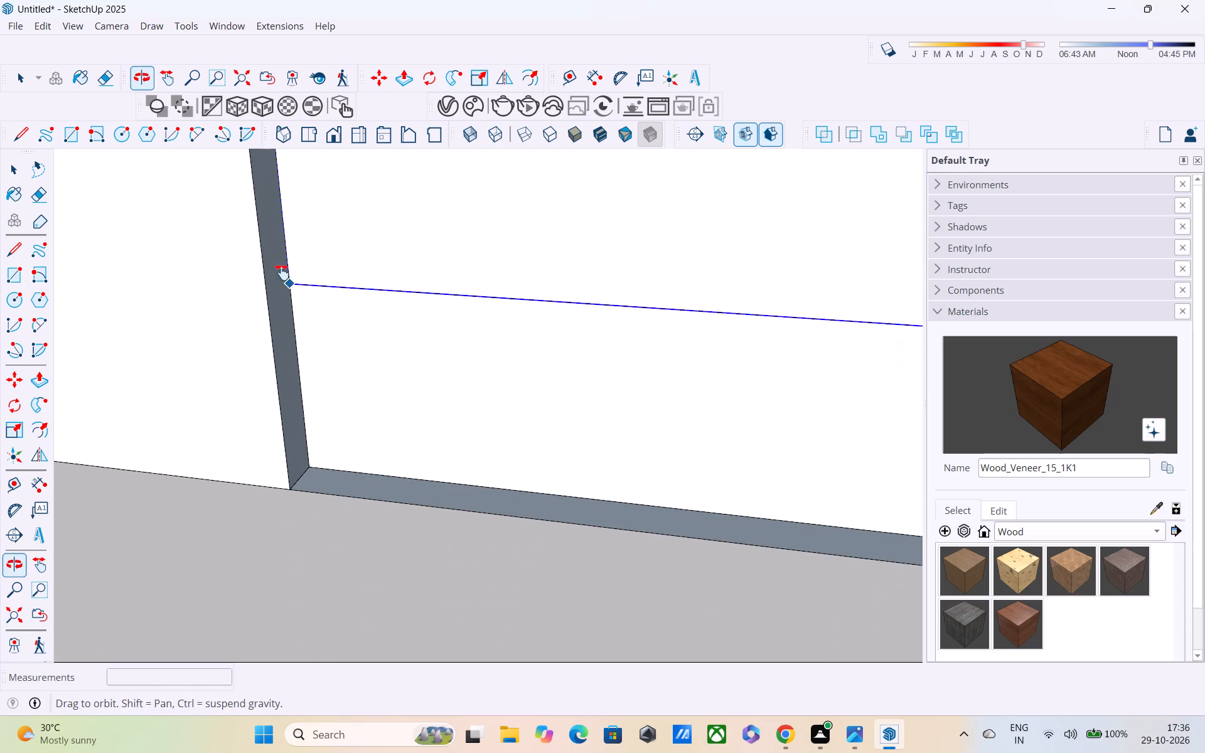
middle_drag(282, 272, 282, 272)
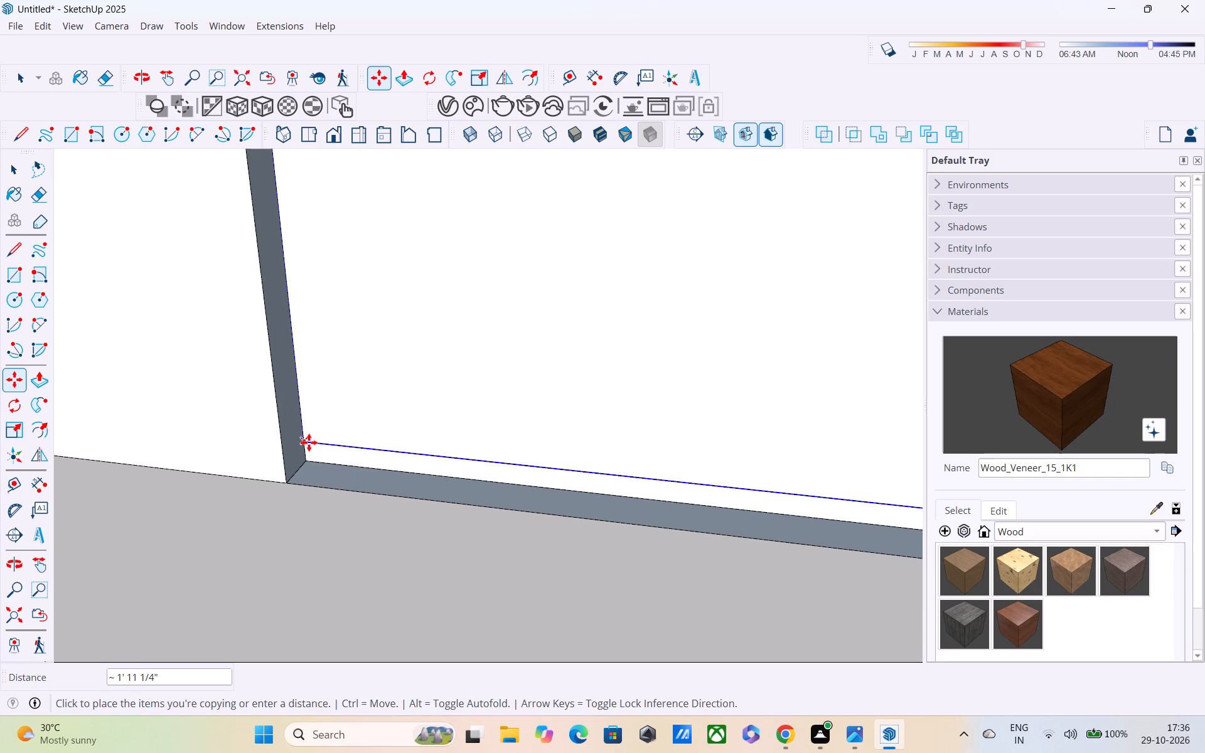
click(309, 442)
text(/3)
key(Return)
Copy the uppermost of the three new horizontal lines up the gate panel's front face, trying 3" and 1" before setting 0.5".
scroll(309, 442, down, 3)
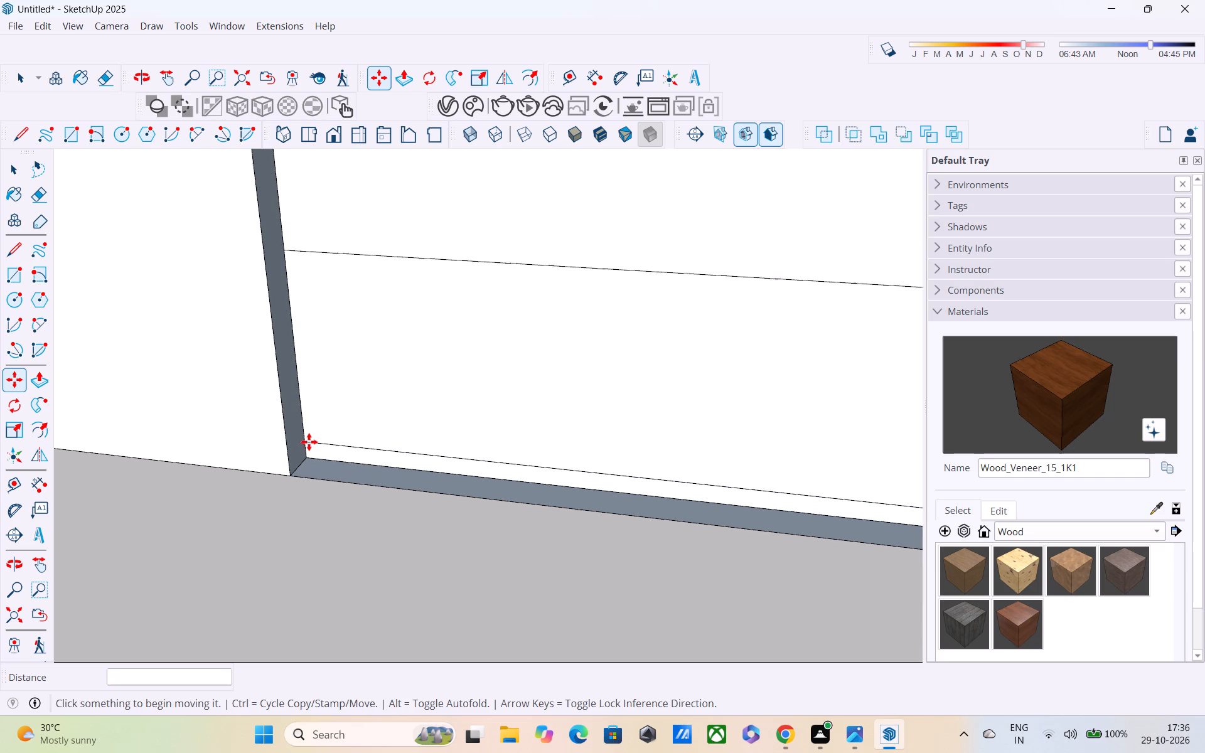
scroll(310, 430, down, 13)
scroll(365, 383, down, 3)
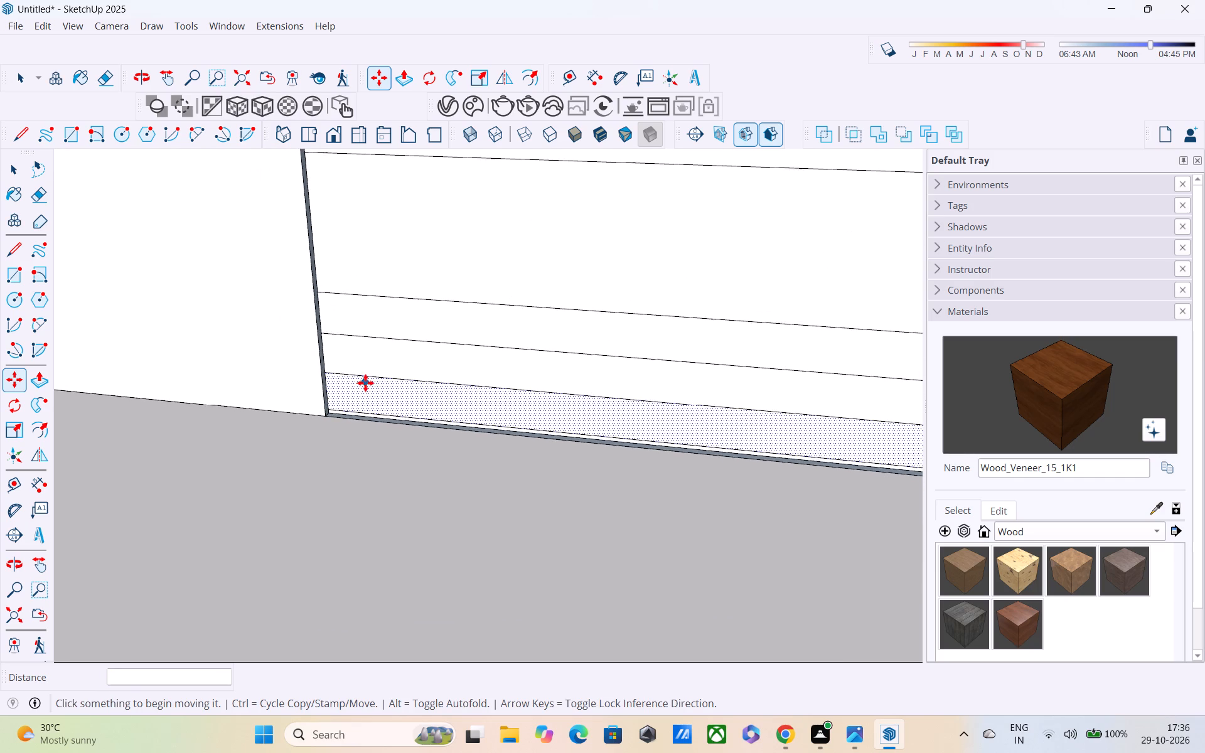
scroll(376, 368, down, 4)
middle_drag(383, 385, 384, 344)
scroll(385, 344, down, 2)
middle_drag(383, 325, 378, 296)
scroll(392, 317, up, 3)
key(space)
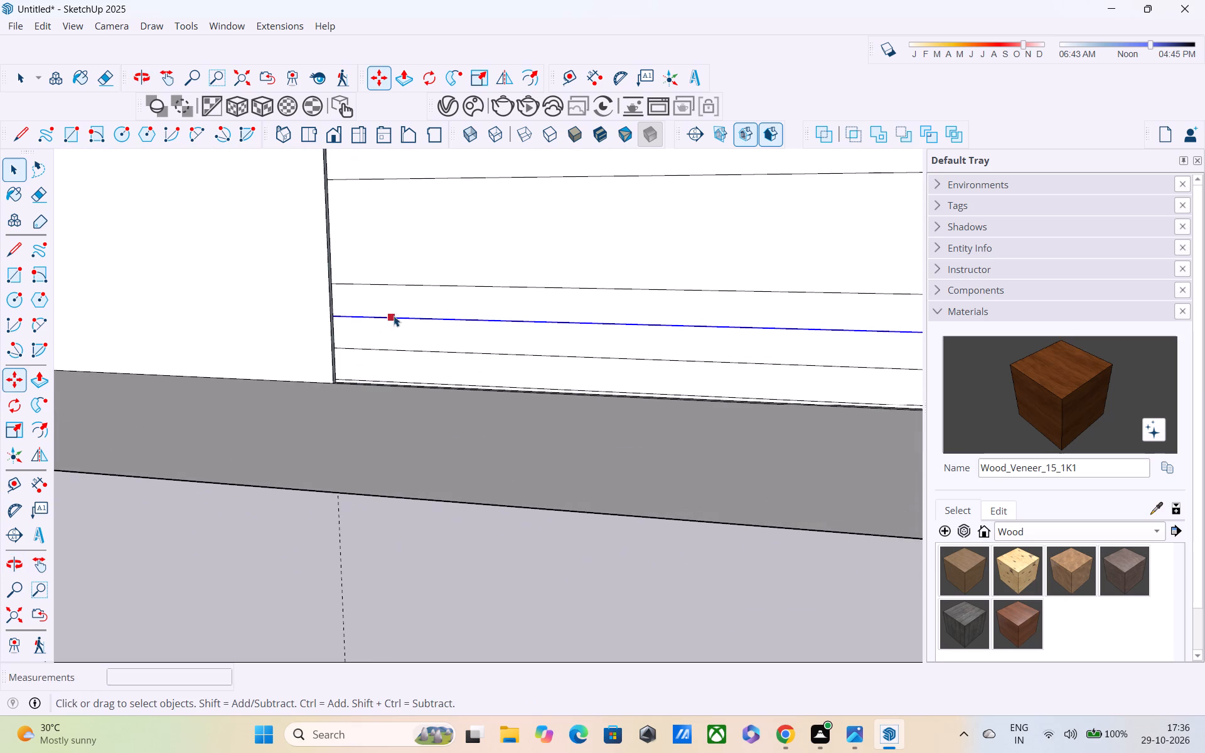
click(402, 284)
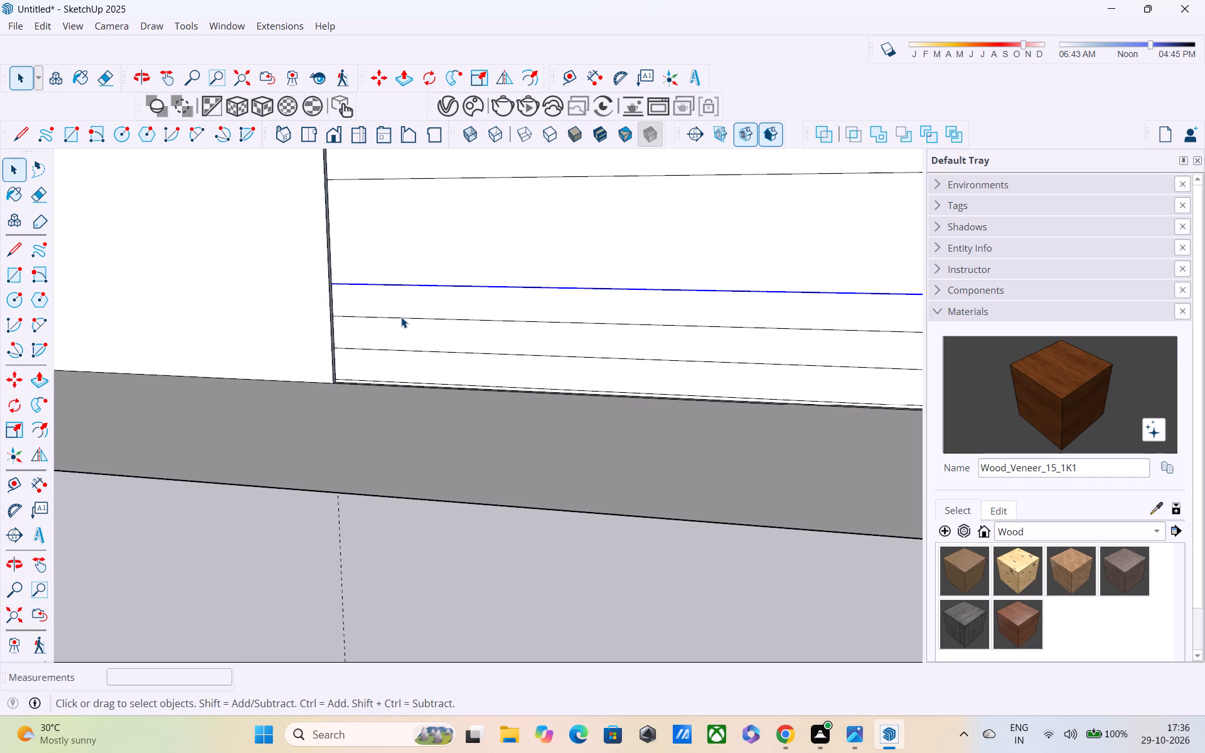
key(space)
click(373, 577)
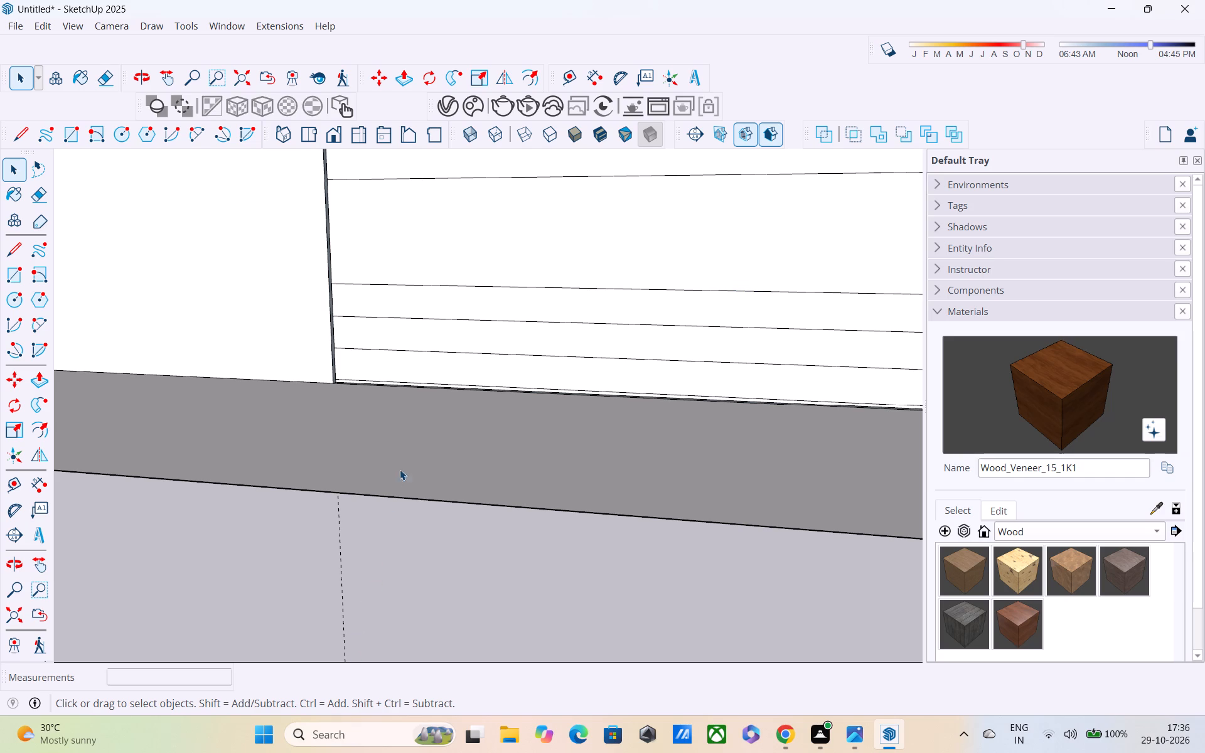
click(443, 319)
key(m)
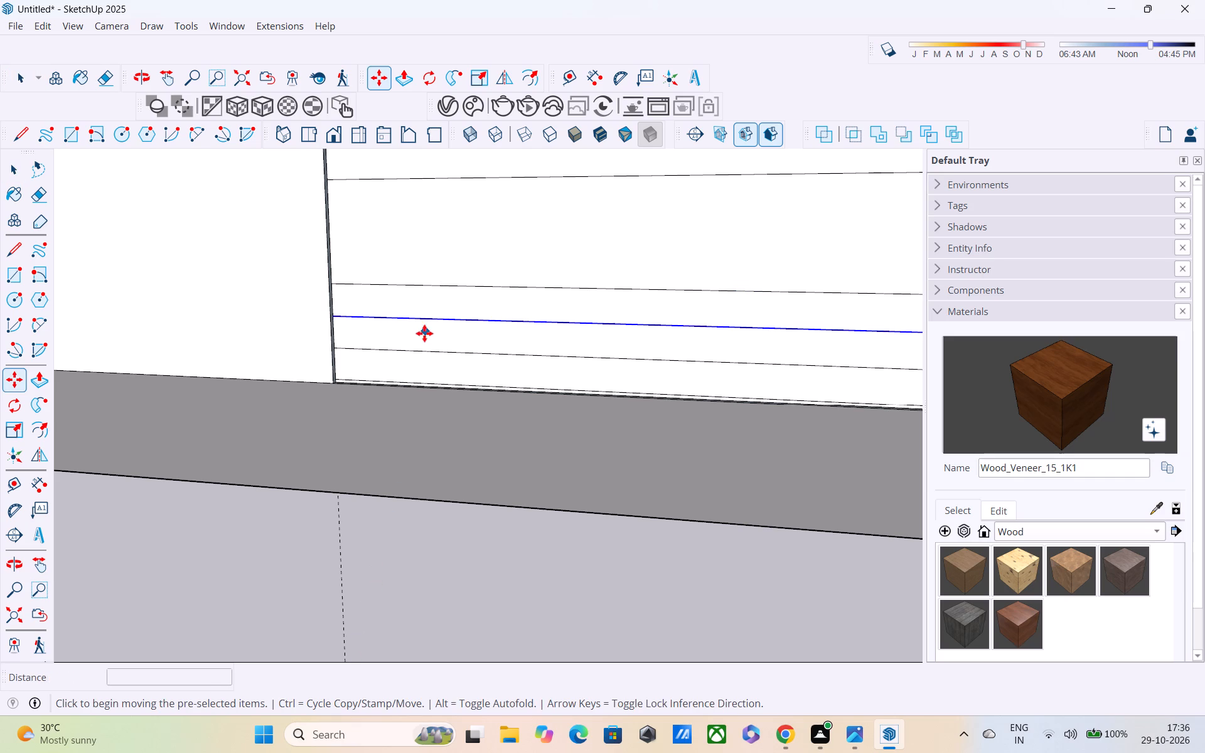
scroll(419, 333, up, 3)
middle_drag(379, 337, 276, 432)
scroll(251, 343, up, 9)
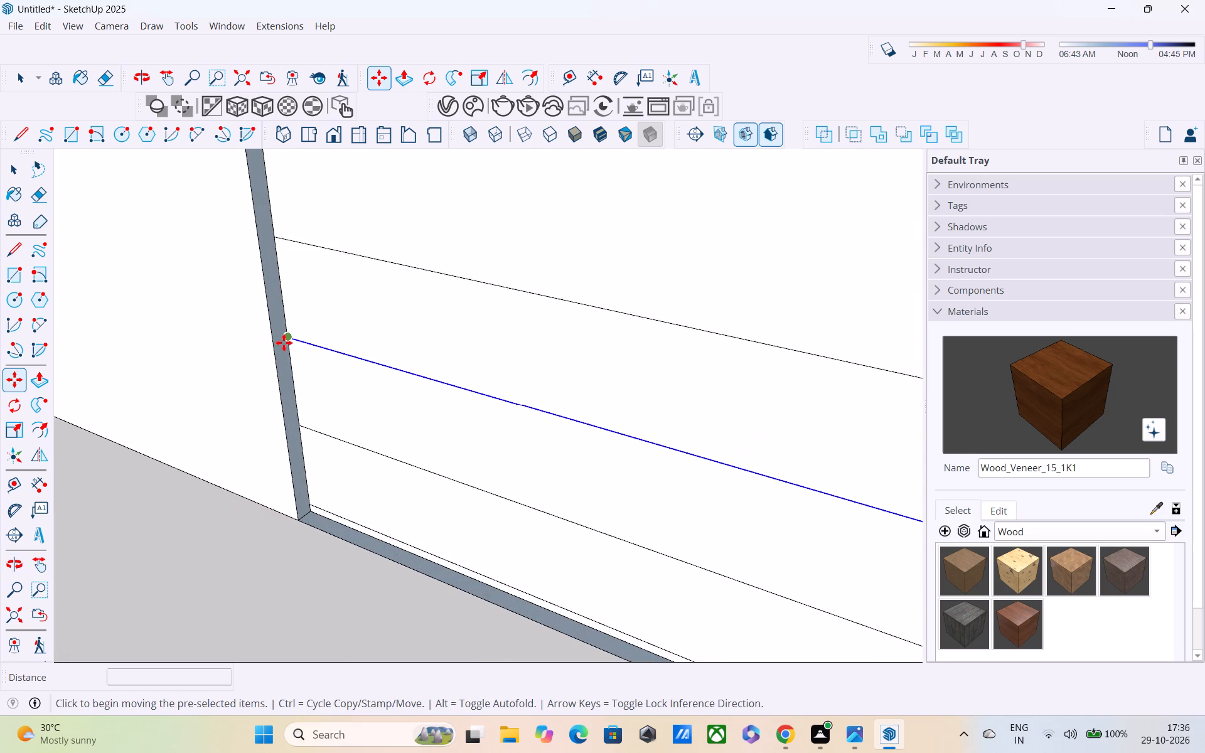
scroll(284, 343, up, 3)
click(287, 336)
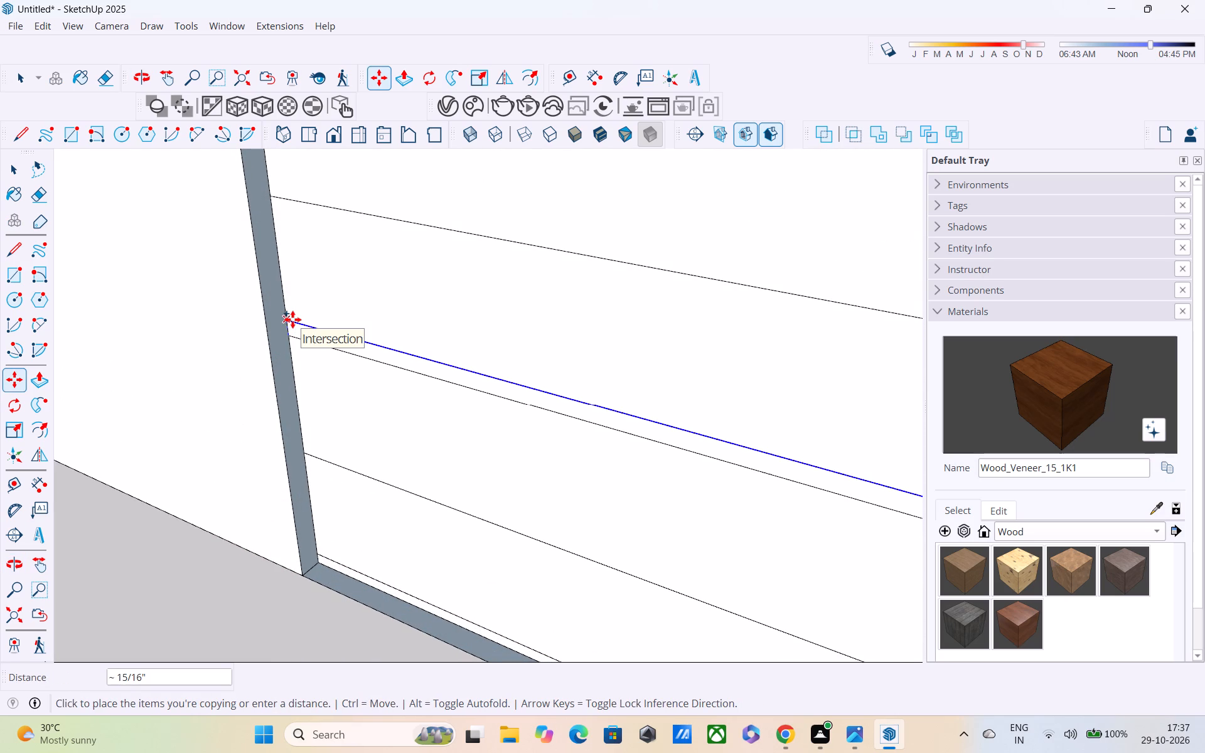
text(3")
key(Return)
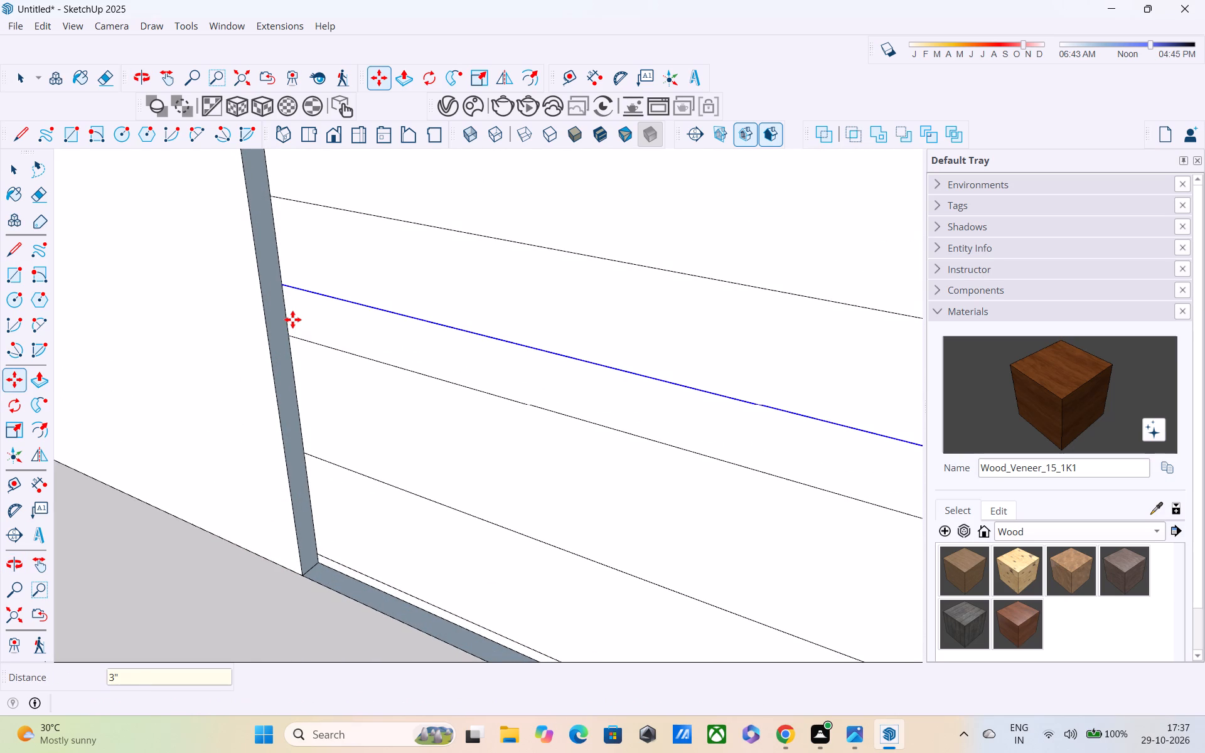
text(1")
key(Return)
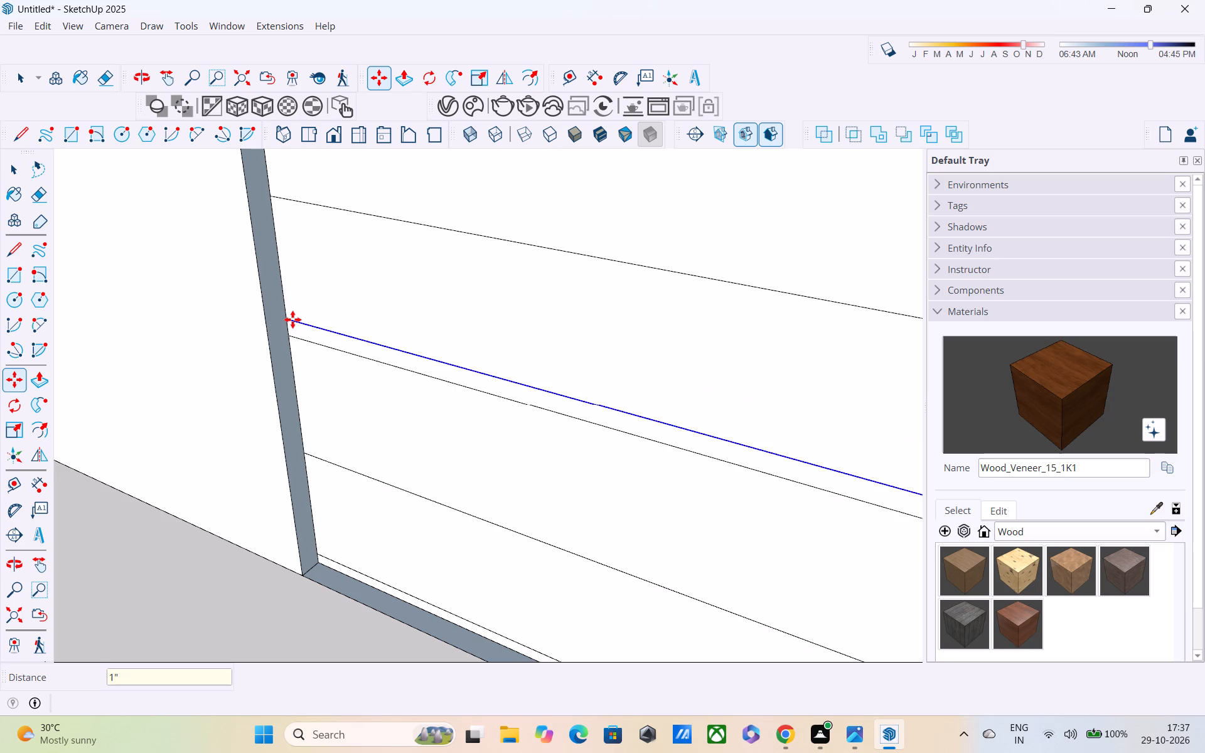
text(0.5")
key(Return)
Copy the middle of the three equally spaced horizontal lines 0.5" up the gate panel's front face.
key(space)
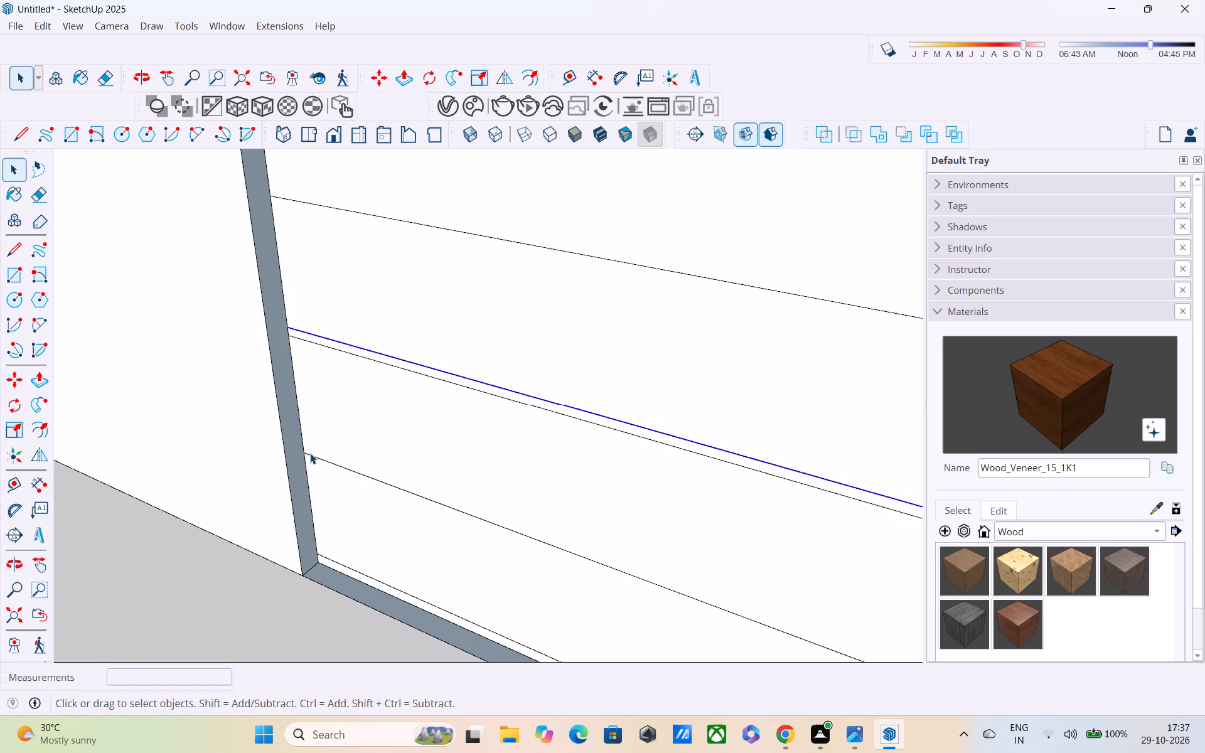
click(312, 457)
key(m)
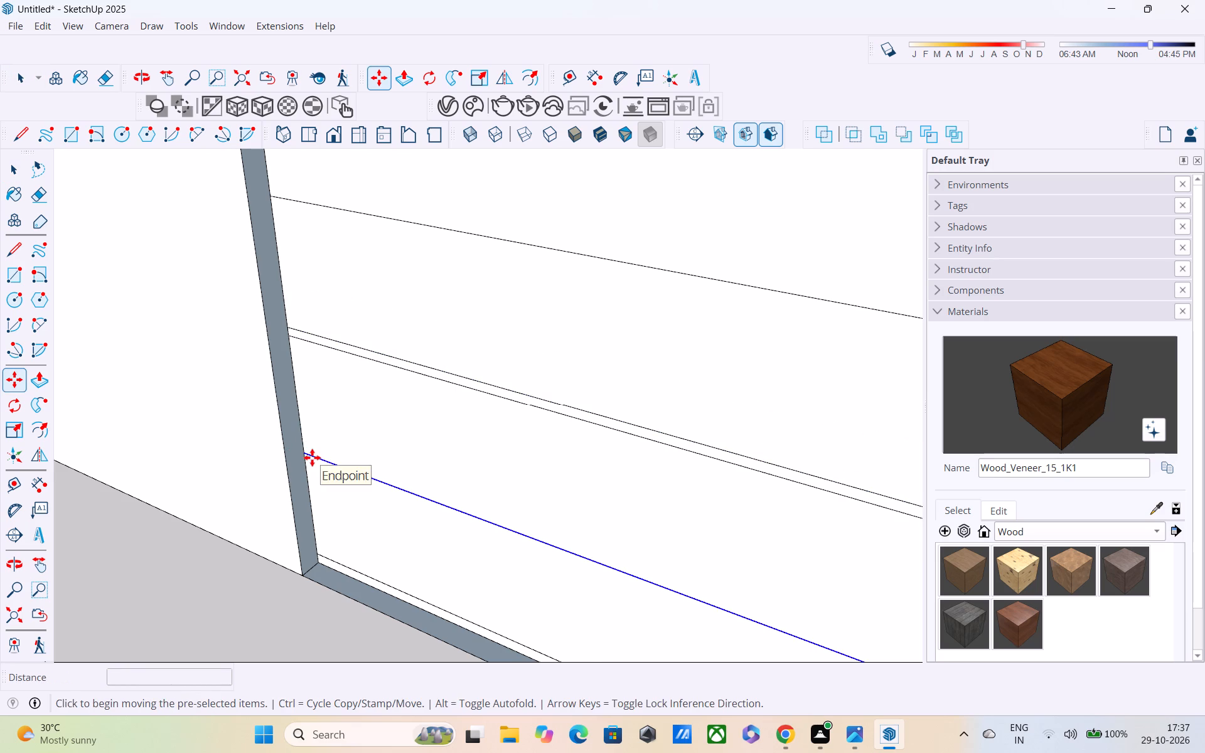
click(308, 456)
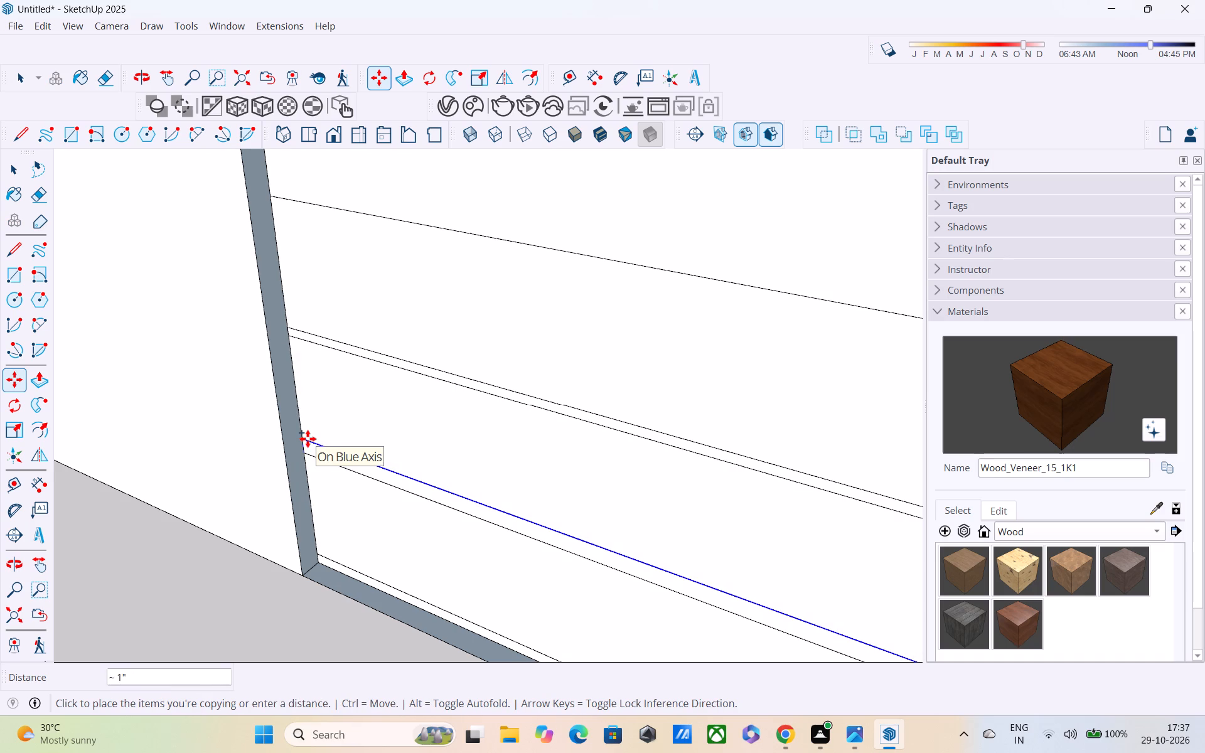
text(0.5")
key(Return)
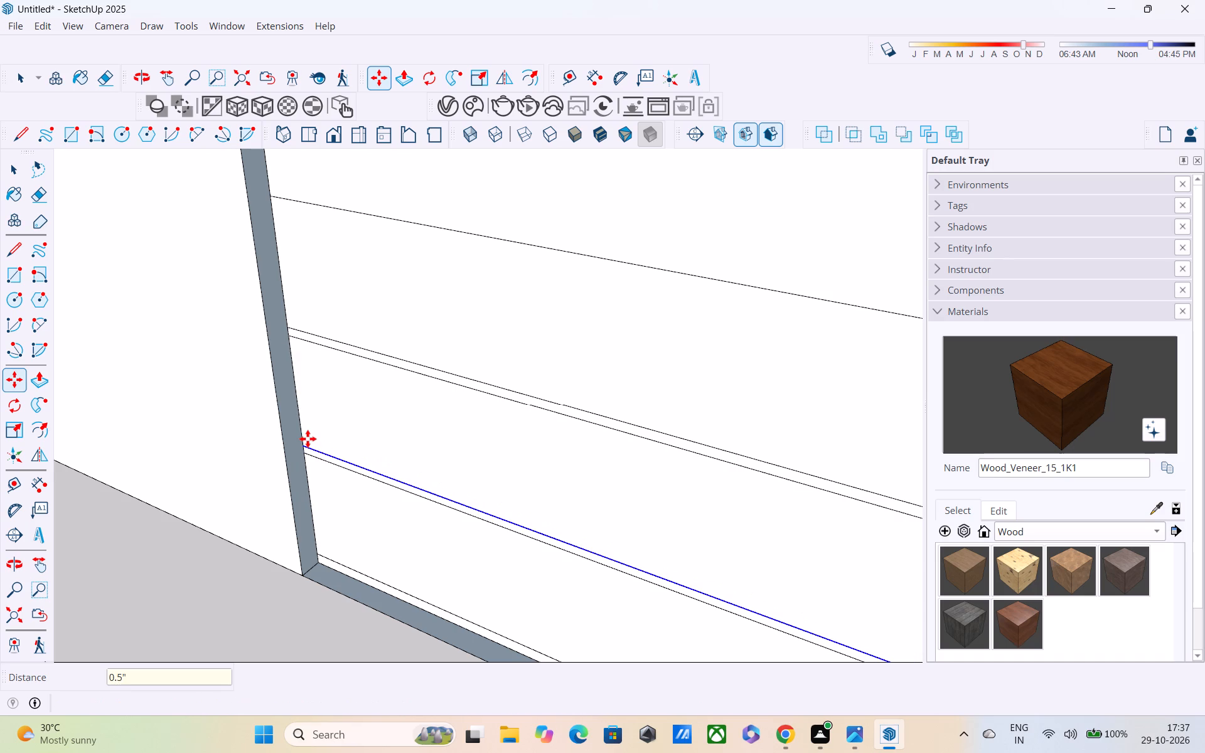
Copy the lowest horizontal line, just above the gate panel's bottom edge, 0.5" up the front face.
scroll(308, 446, down, 4)
middle_drag(378, 465, 382, 394)
scroll(387, 520, down, 1)
middle_drag(387, 520, 388, 468)
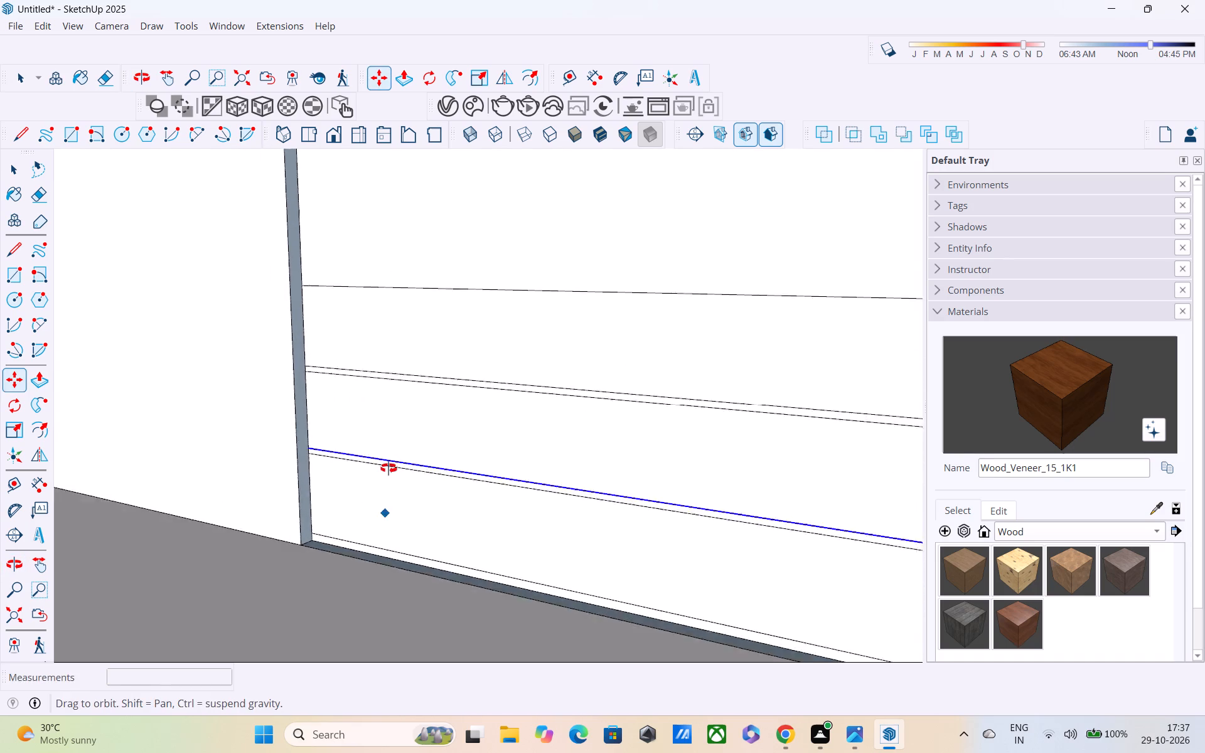
middle_drag(388, 468, 394, 409)
key(space)
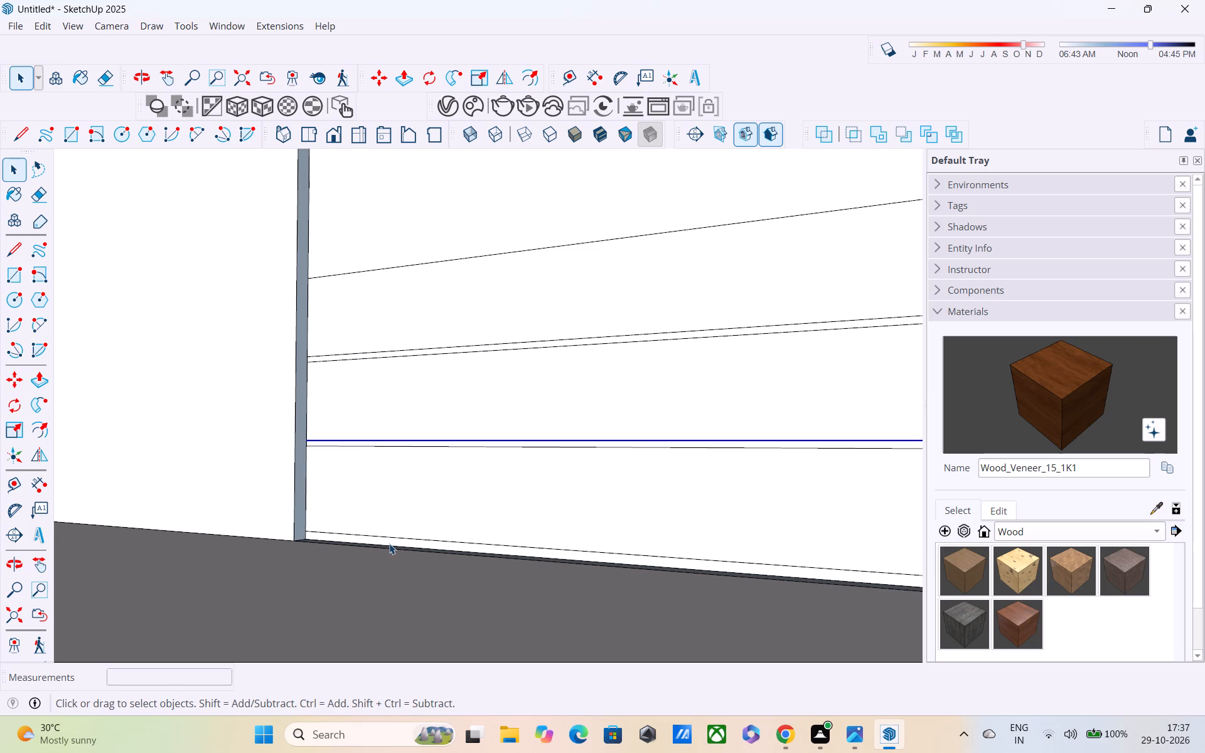
click(389, 538)
key(m)
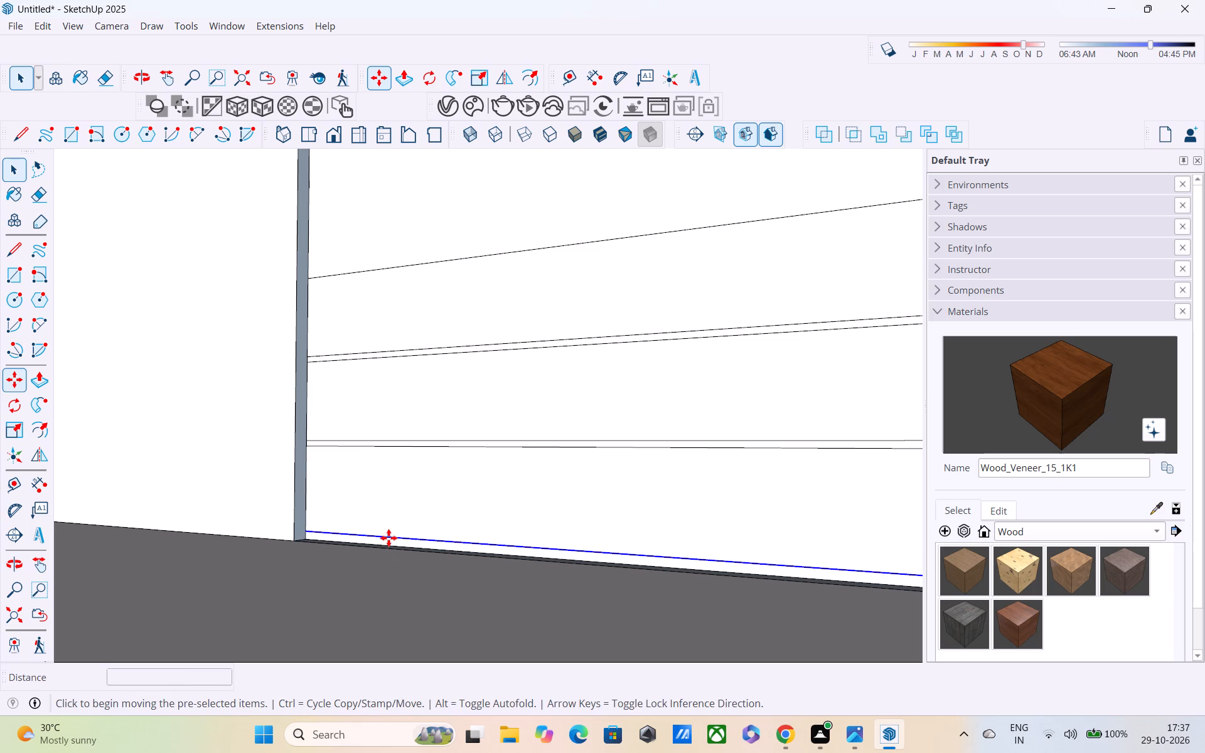
click(311, 533)
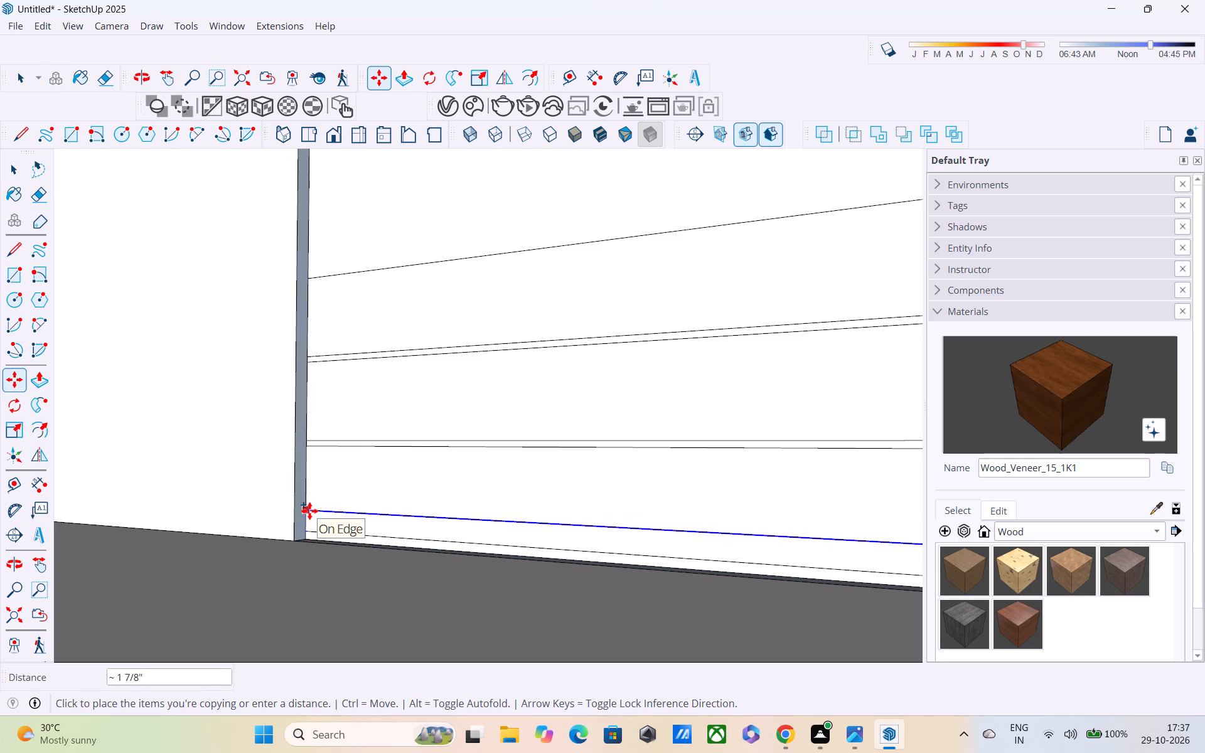
key(9)
key(BackSpace)
text(0.5")
key(Return)
key(space)
Clear the selection and examine the gate panel's horizontal bands and top edge against the boundary wall and house front.
scroll(309, 510, down, 11)
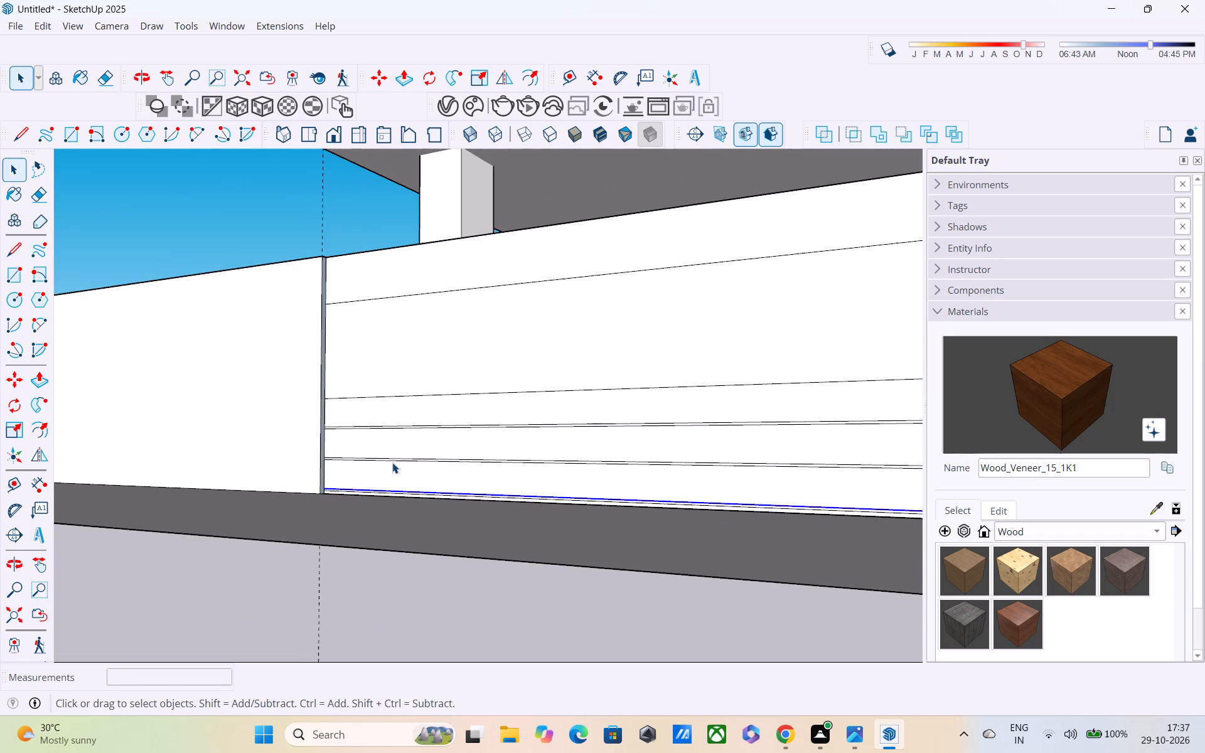
shift+middle_drag(419, 493, 417, 420)
shift+scroll(417, 420, up, 1)
scroll(419, 408, down, 1)
middle_drag(420, 400, 427, 566)
scroll(431, 461, down, 3)
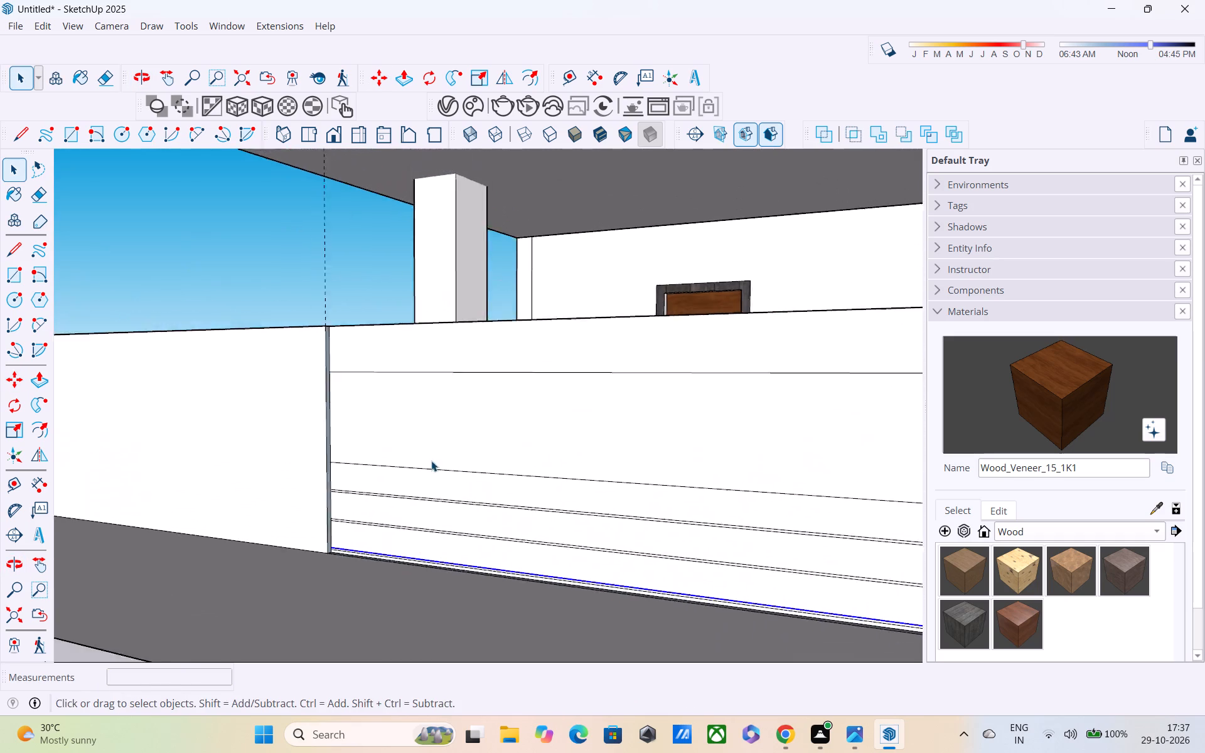
scroll(431, 461, down, 4)
shift+middle_drag(436, 512, 232, 527)
scroll(232, 527, up, 1)
scroll(233, 524, down, 6)
key(space)
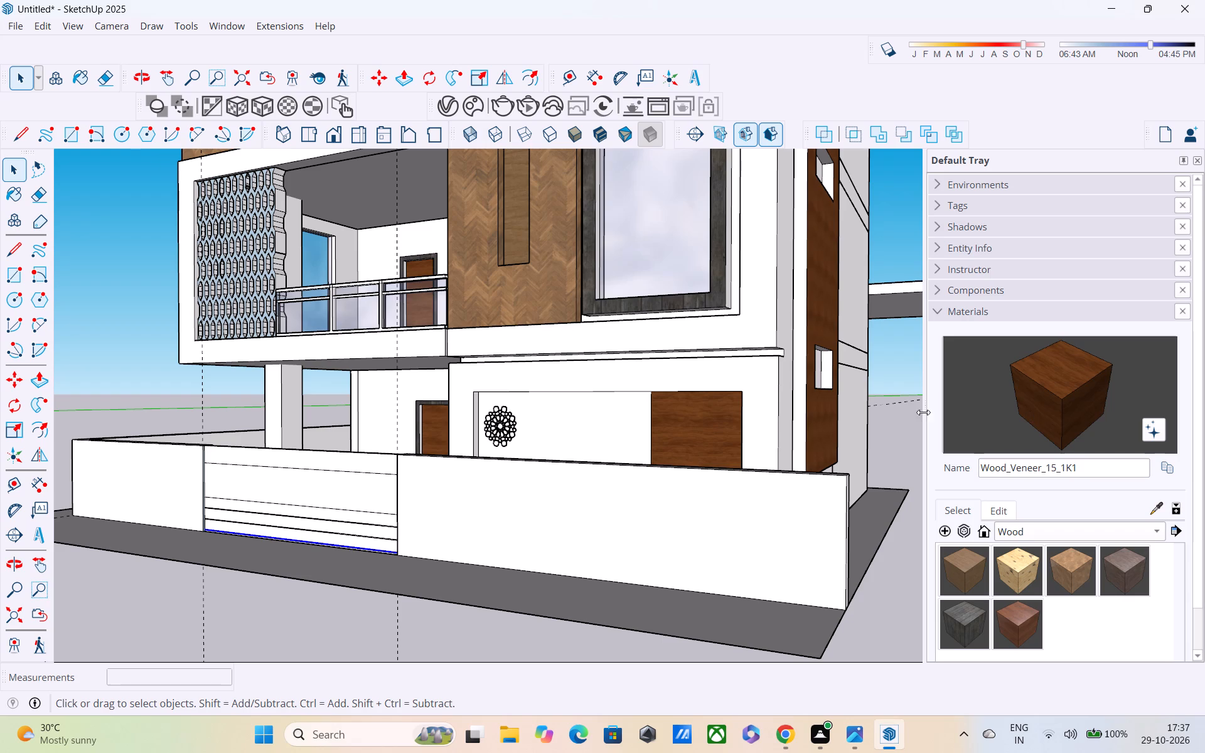
click(899, 405)
scroll(892, 454, down, 1)
scroll(632, 447, down, 1)
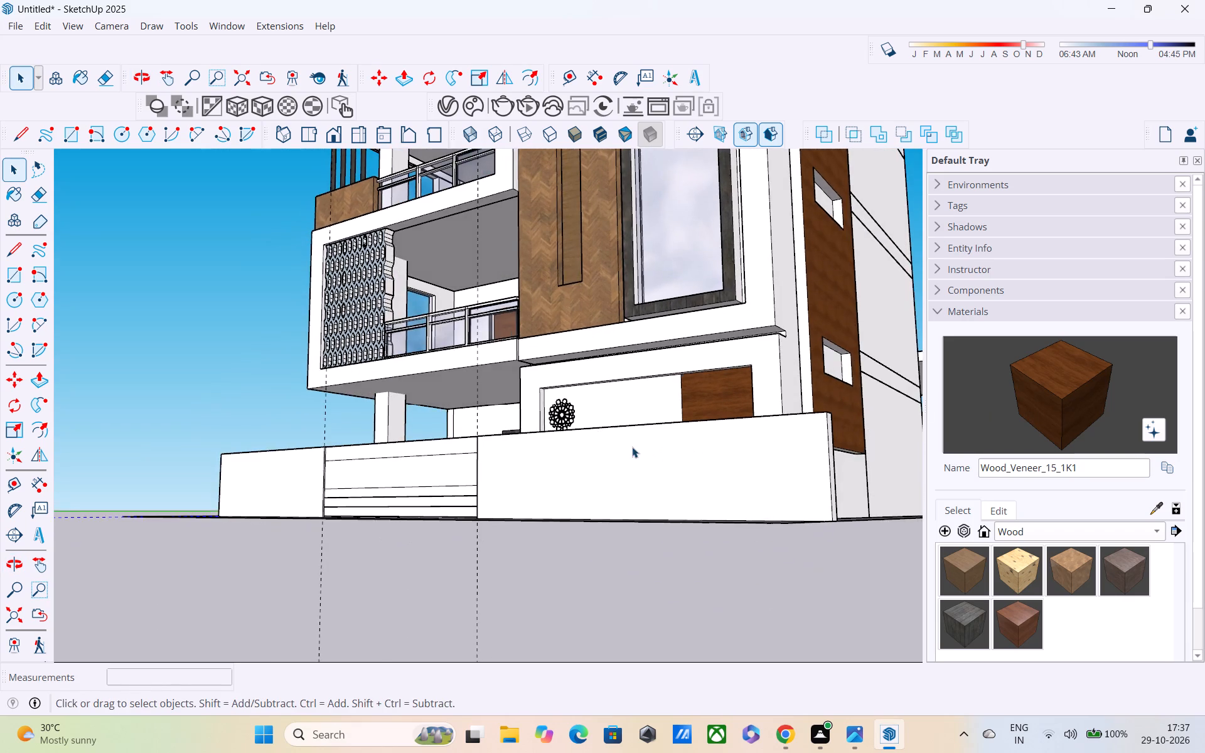
scroll(632, 447, down, 2)
middle_drag(610, 452, 648, 515)
scroll(647, 515, up, 10)
middle_drag(410, 469, 392, 571)
scroll(392, 571, up, 8)
middle_click(420, 457)
scroll(417, 441, up, 4)
middle_drag(415, 441, 374, 488)
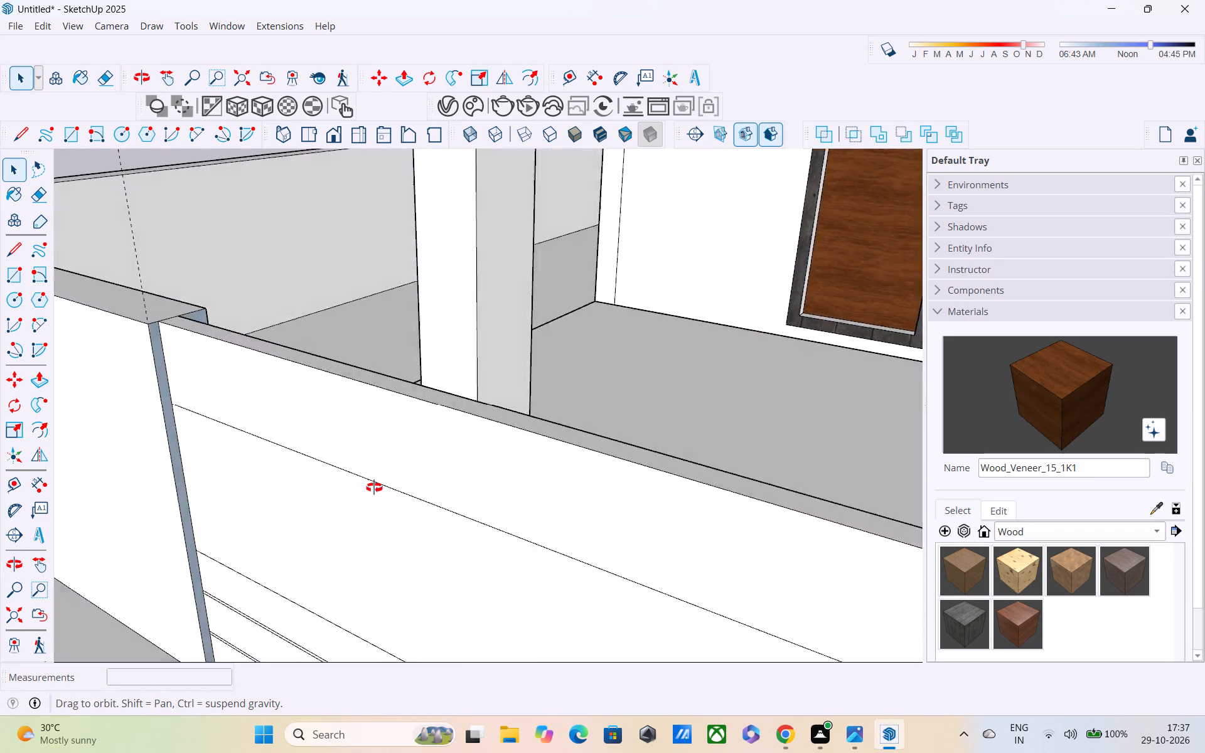
middle_drag(374, 488, 134, 466)
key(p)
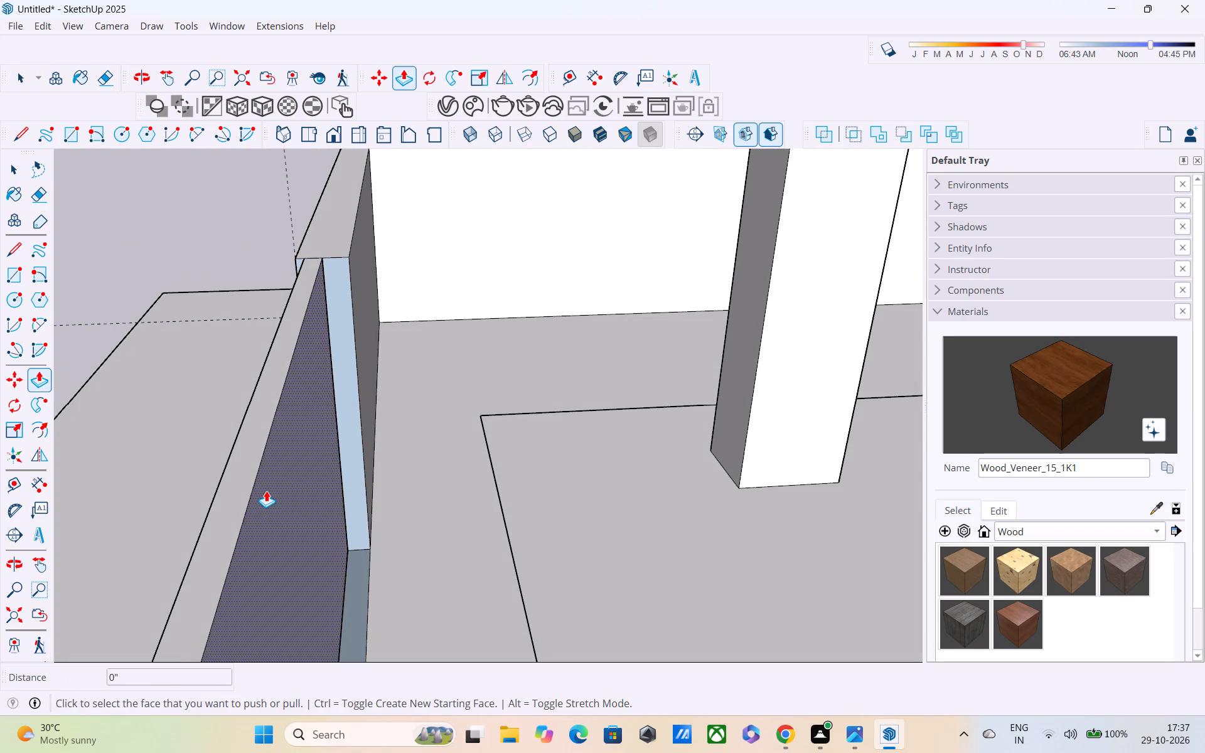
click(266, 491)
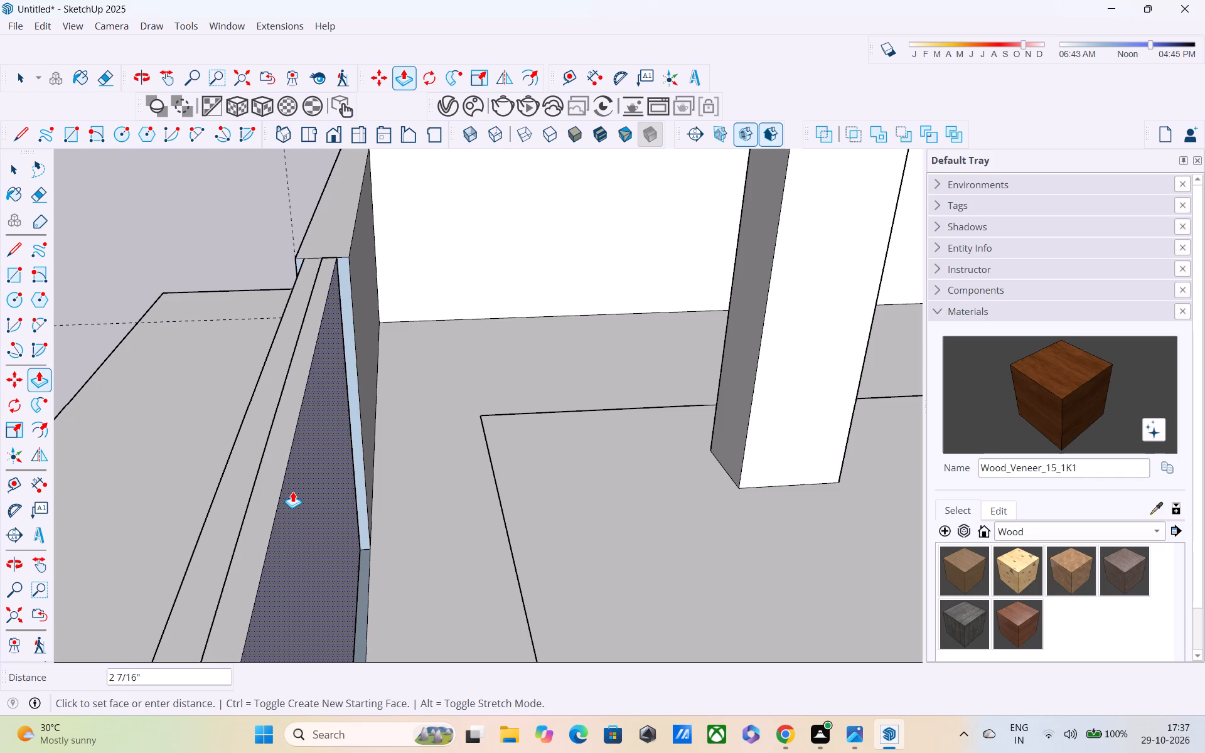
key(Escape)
Draw a horizontal rectangle about 7" high and 10' long on the gate panel's wide band, starting from its right end.
middle_drag(263, 484, 527, 407)
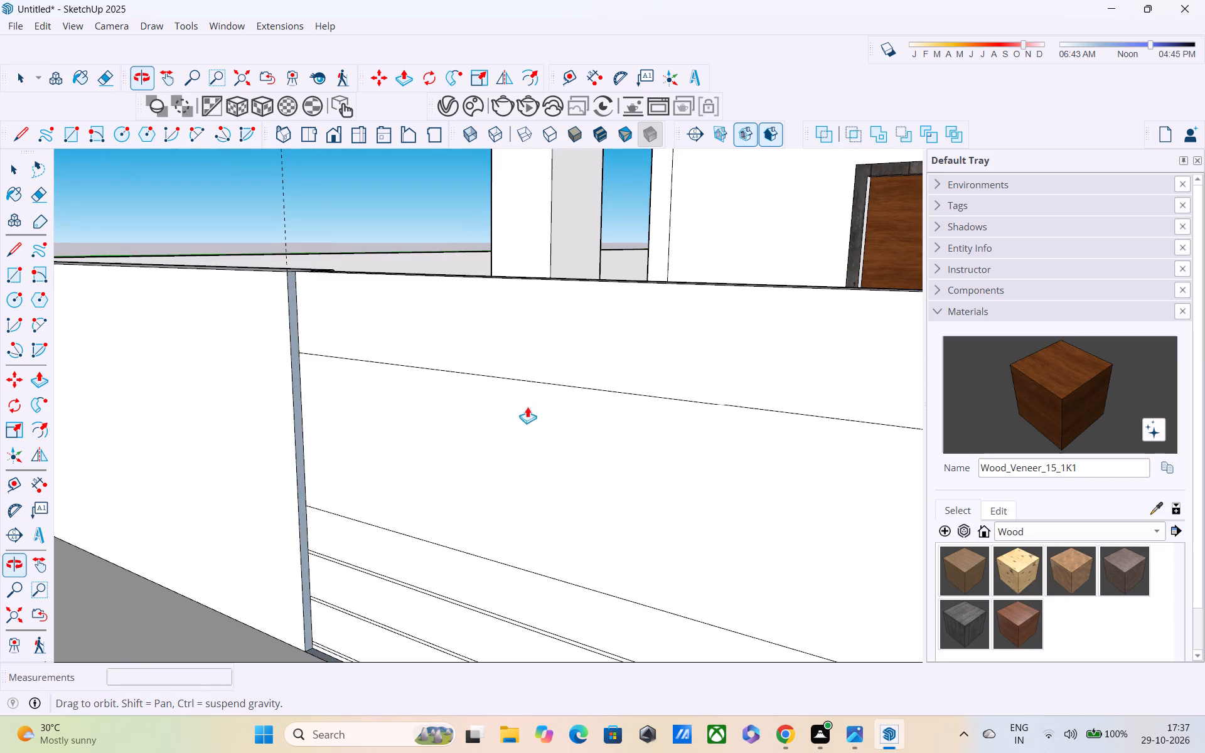
scroll(535, 418, down, 5)
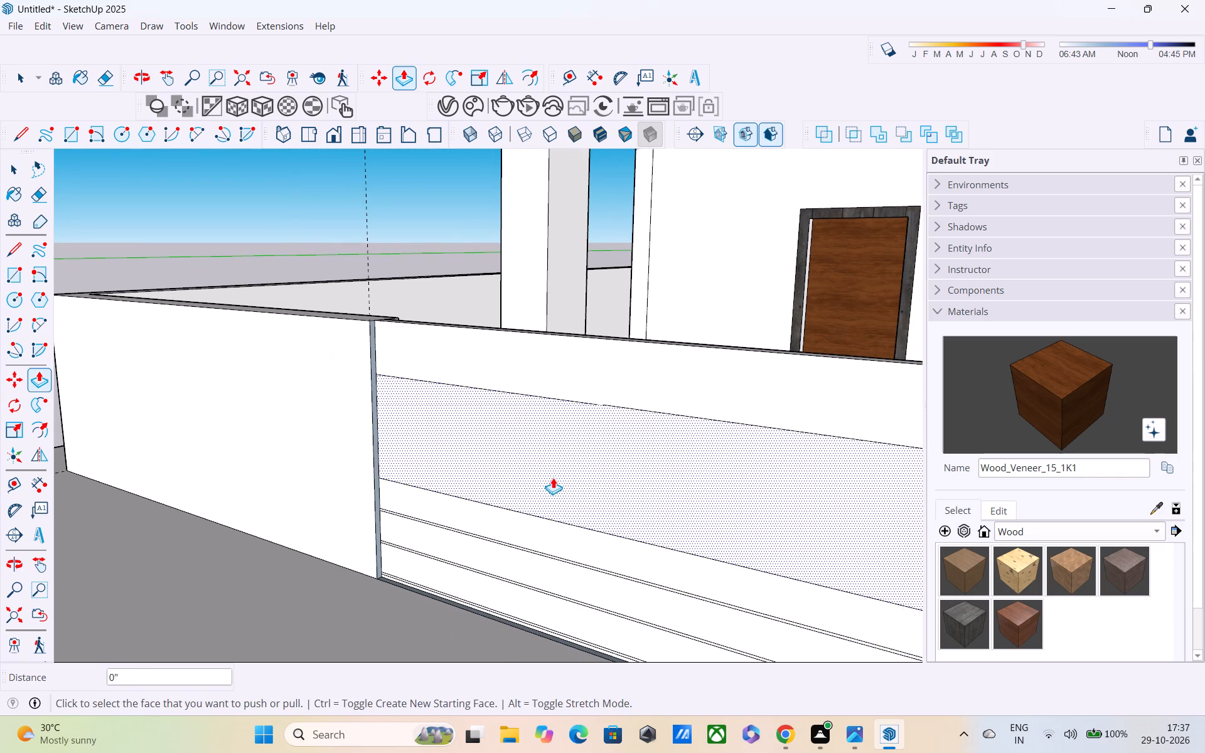
shift+middle_drag(570, 497, 344, 369)
scroll(355, 355, down, 4)
shift+middle_drag(468, 368, 299, 313)
shift+scroll(326, 326, up, 1)
middle_drag(454, 375, 814, 385)
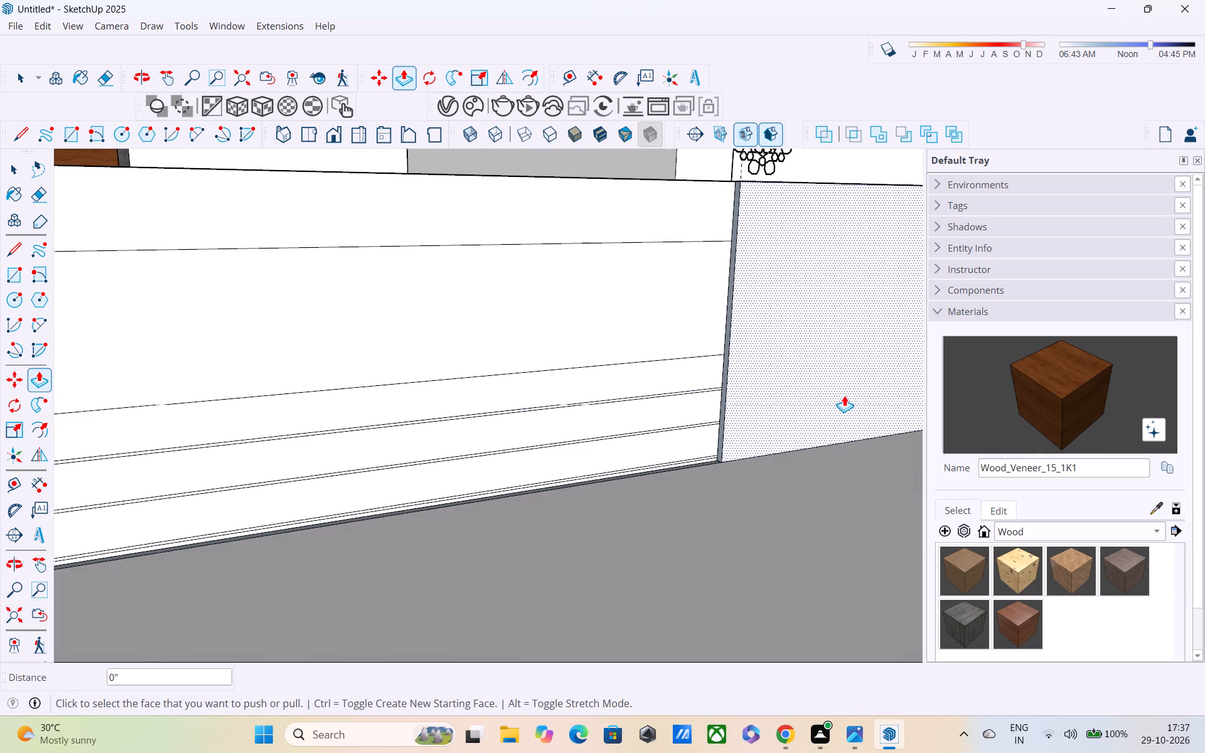
key(r)
scroll(715, 265, up, 2)
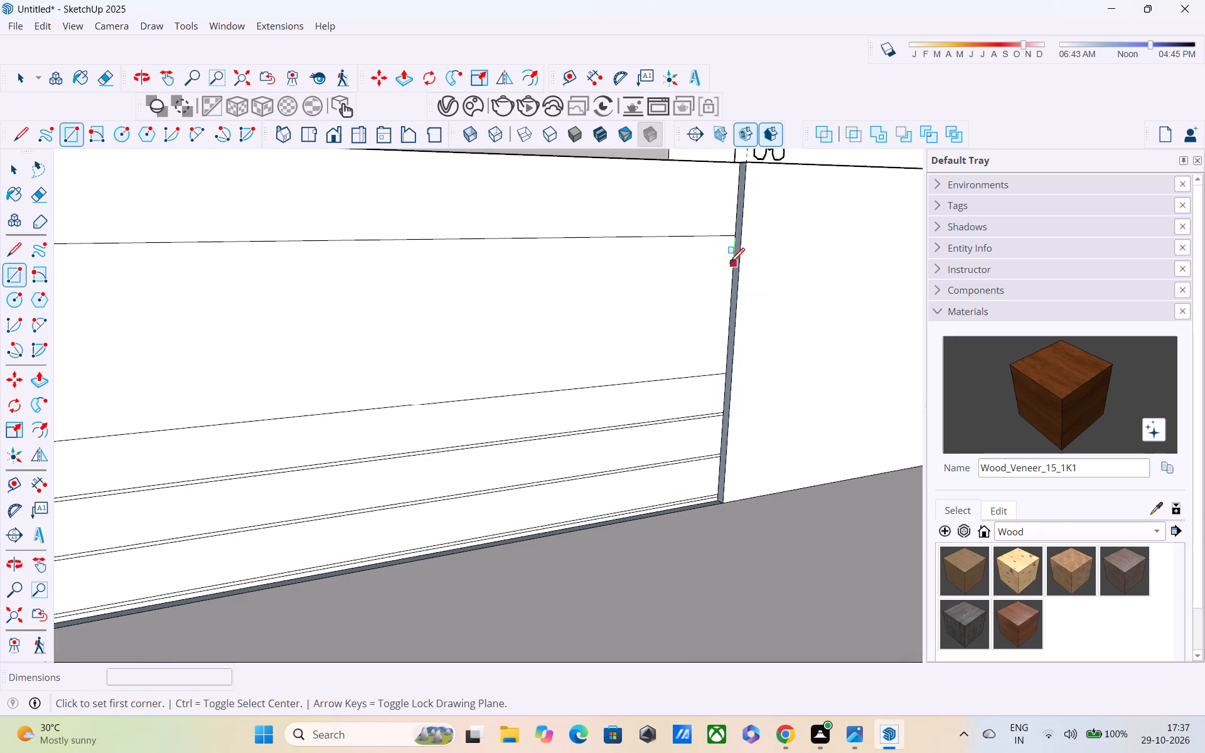
click(730, 264)
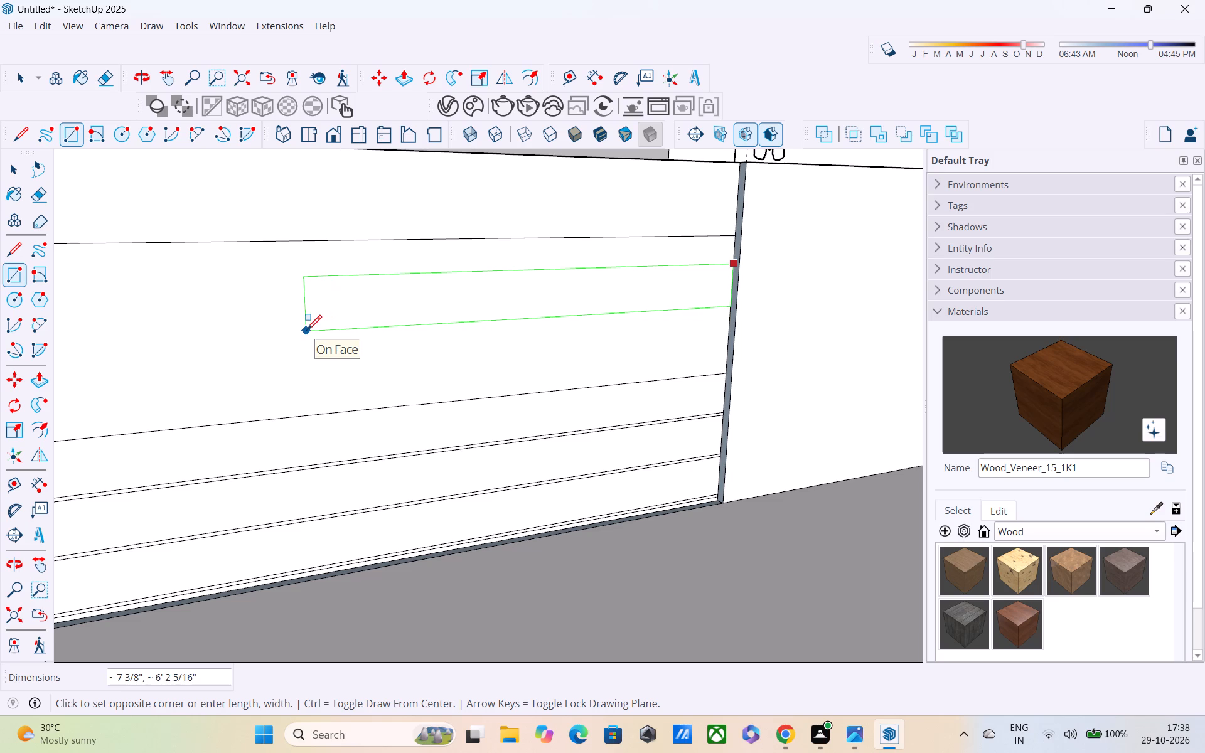
scroll(307, 331, down, 2)
shift+middle_drag(307, 331, 631, 302)
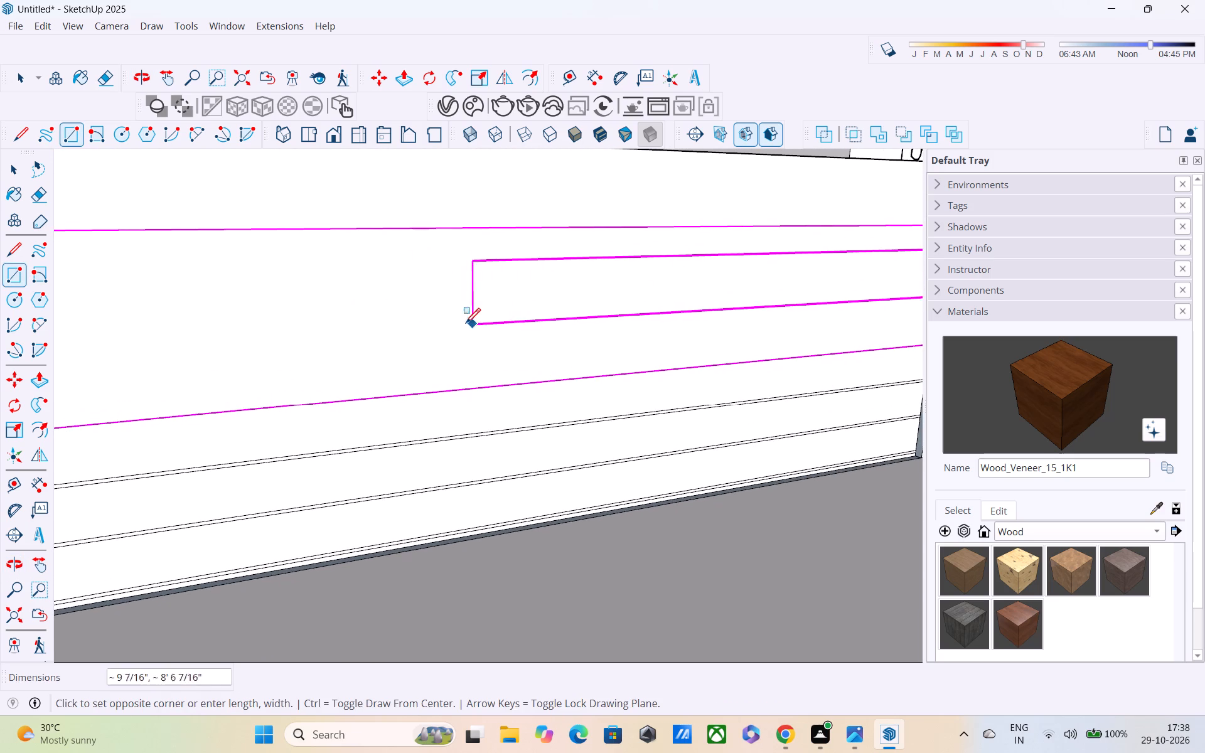
middle_drag(463, 325, 348, 323)
shift+scroll(347, 322, down, 3)
shift+middle_drag(356, 319, 800, 274)
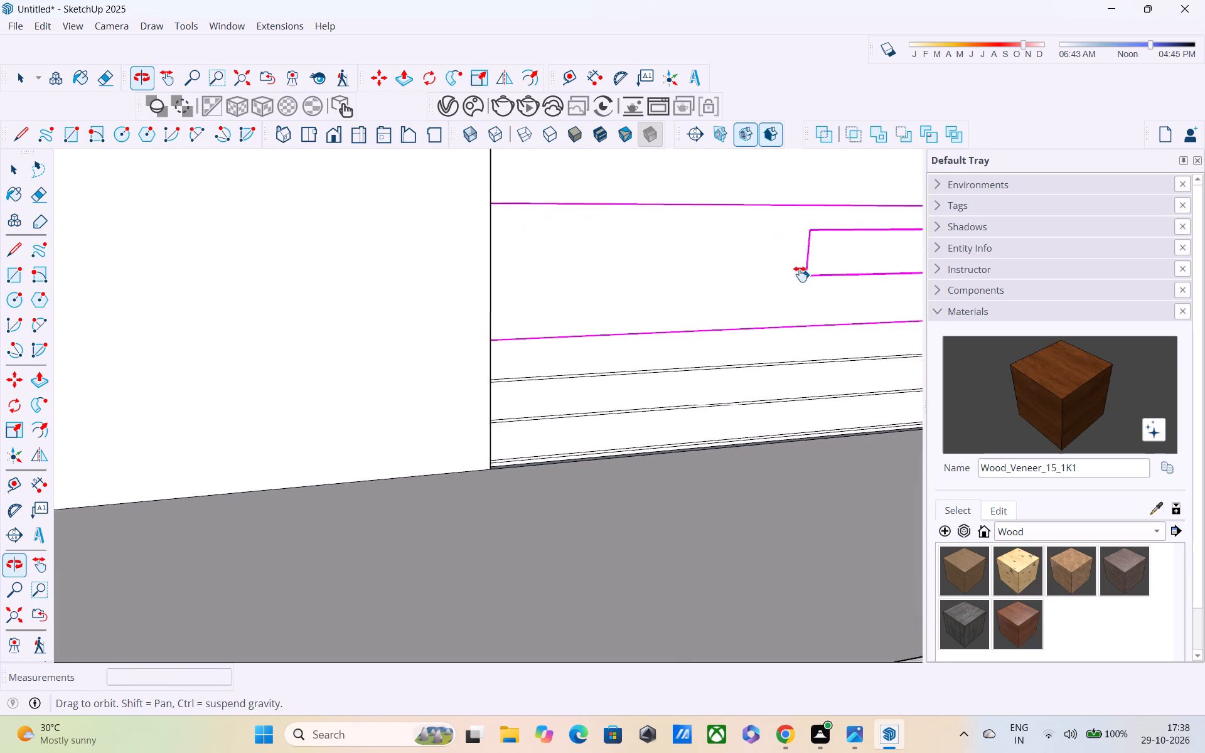
shift+middle_drag(800, 274, 608, 252)
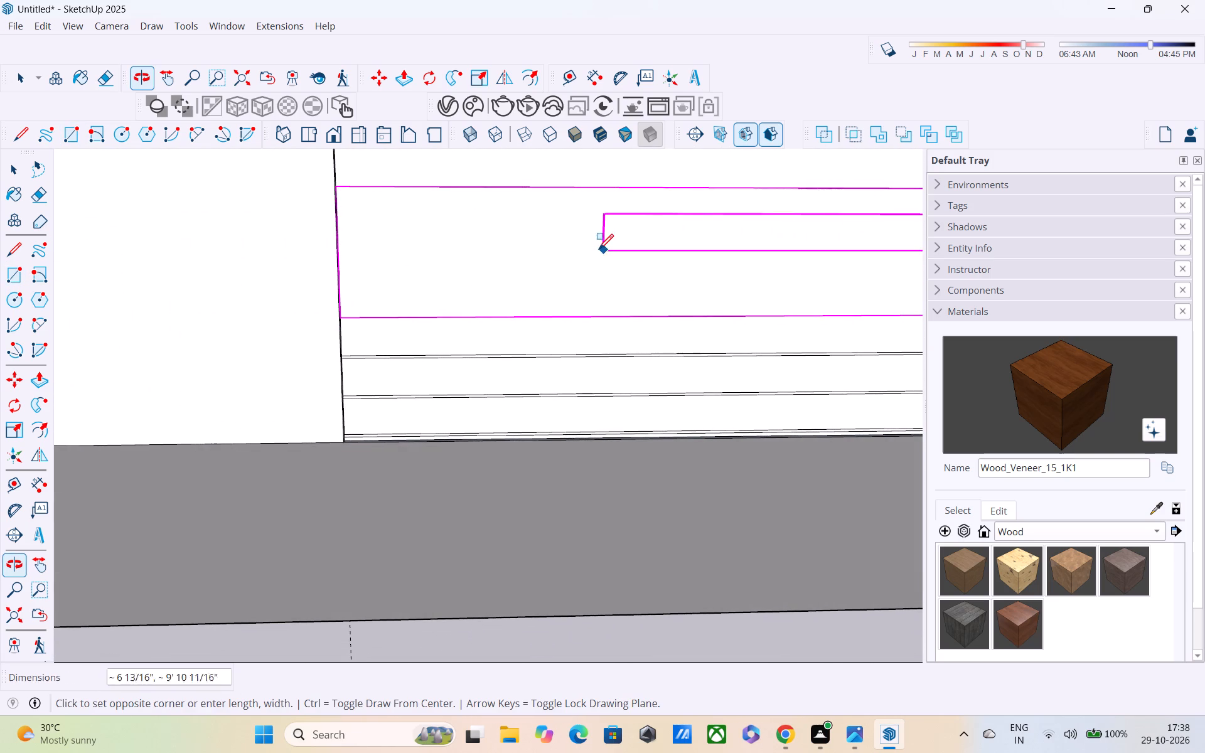
click(581, 252)
scroll(645, 287, down, 5)
middle_drag(663, 300, 555, 256)
scroll(555, 256, down, 6)
Paint the gate panel's wide band around the new rectangle with the Wood_Veneer_15_1K1 material.
key(space)
scroll(668, 323, up, 2)
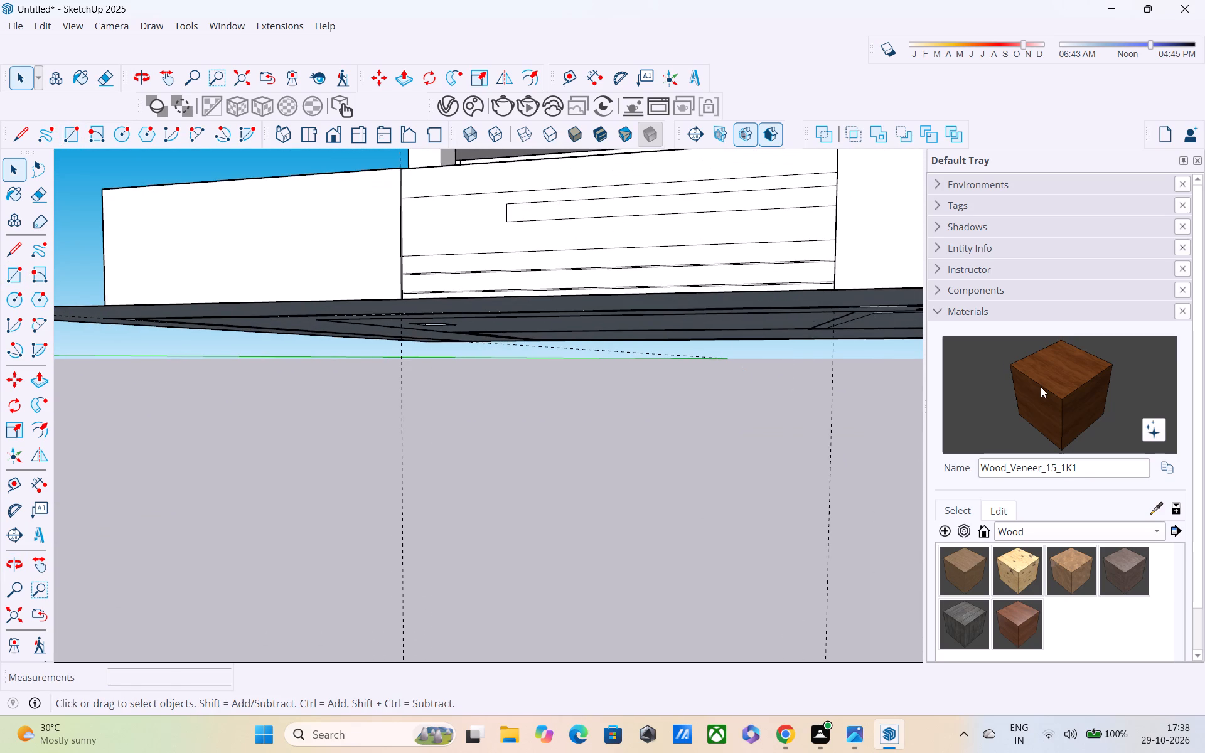
click(1041, 387)
click(465, 237)
middle_drag(522, 244, 555, 301)
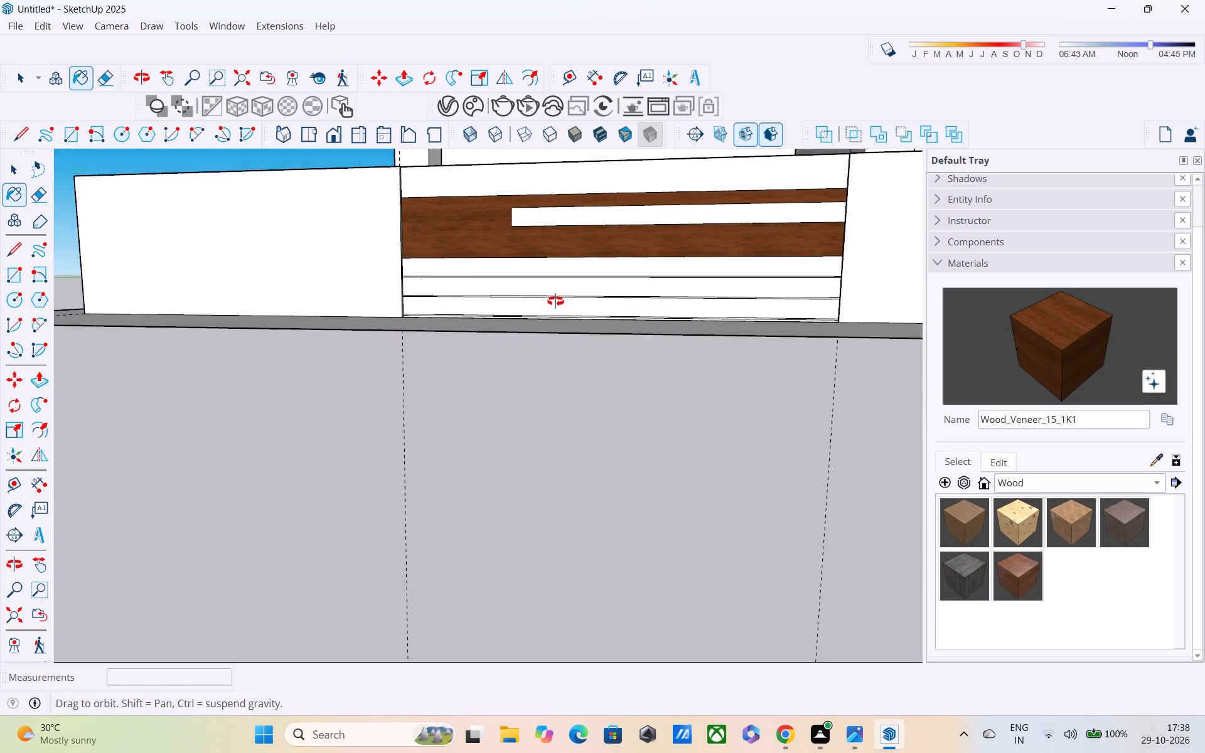
middle_drag(555, 301, 563, 314)
scroll(570, 312, down, 3)
key(space)
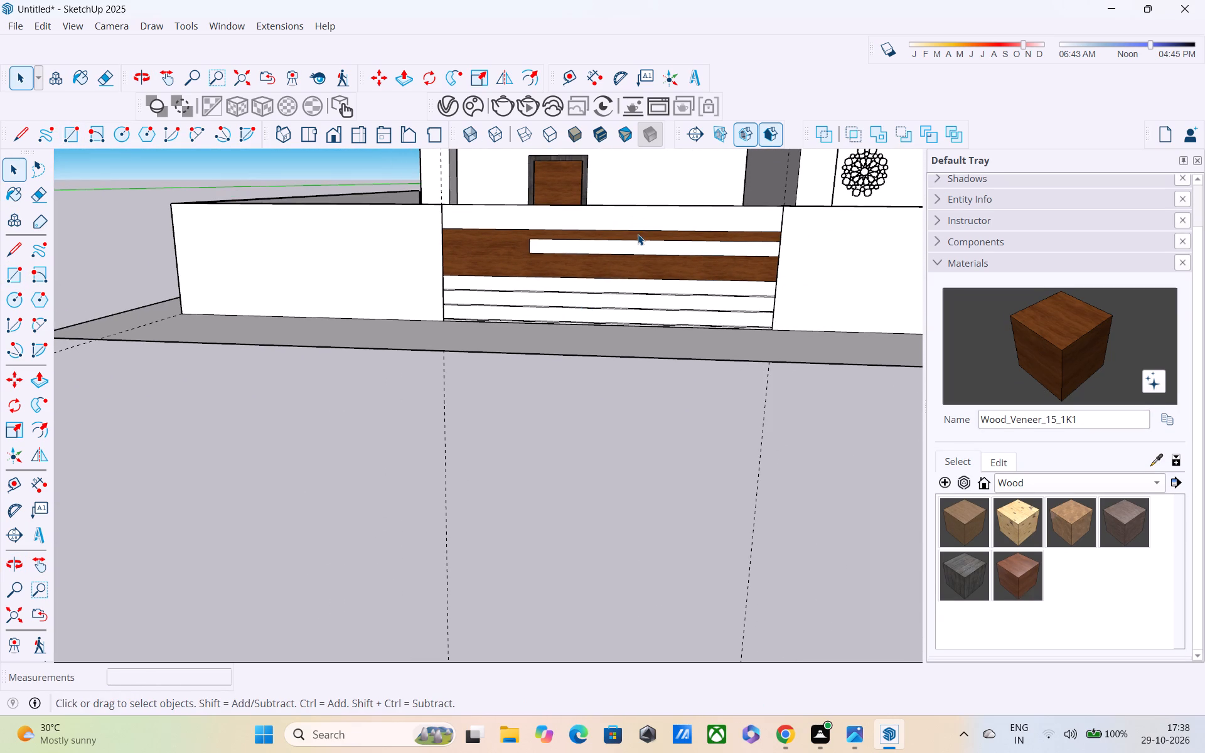
Push/Pull the white rectangular strip 1 1/2" outward from the gate panel's veneer band.
key(p)
scroll(637, 242, up, 3)
click(637, 242)
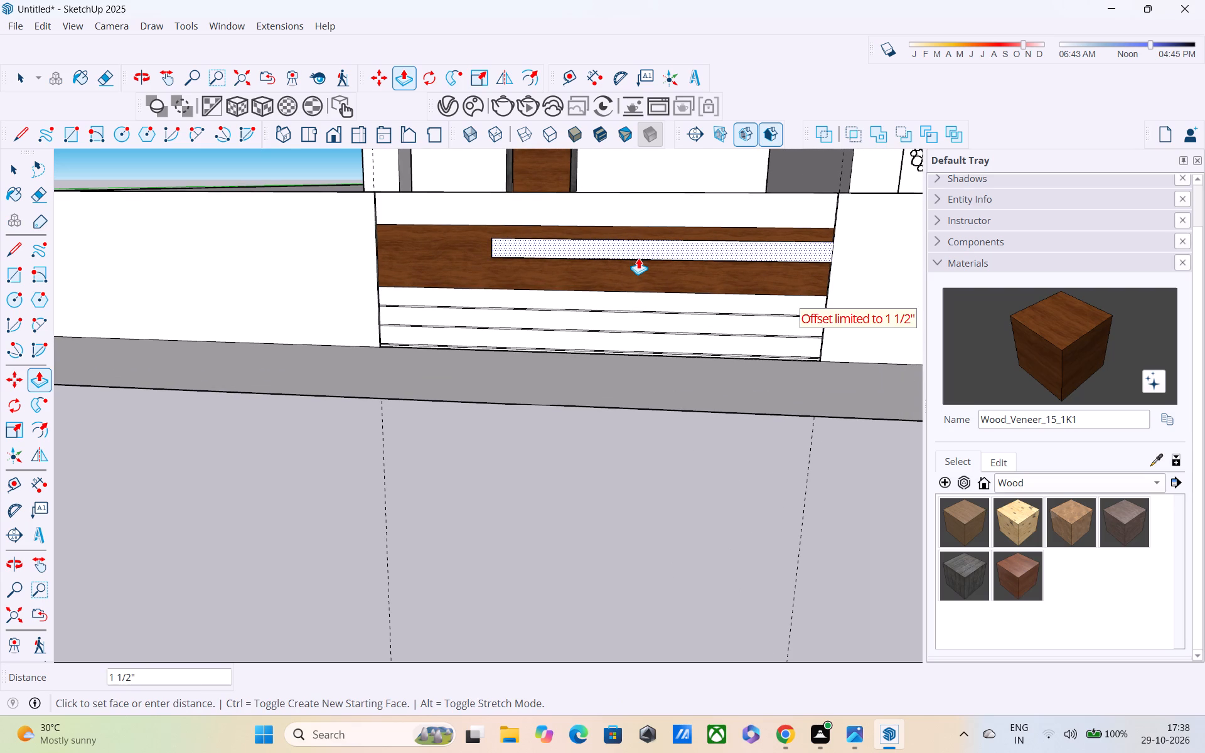
key(Escape)
middle_drag(634, 247, 962, 328)
scroll(724, 233, up, 3)
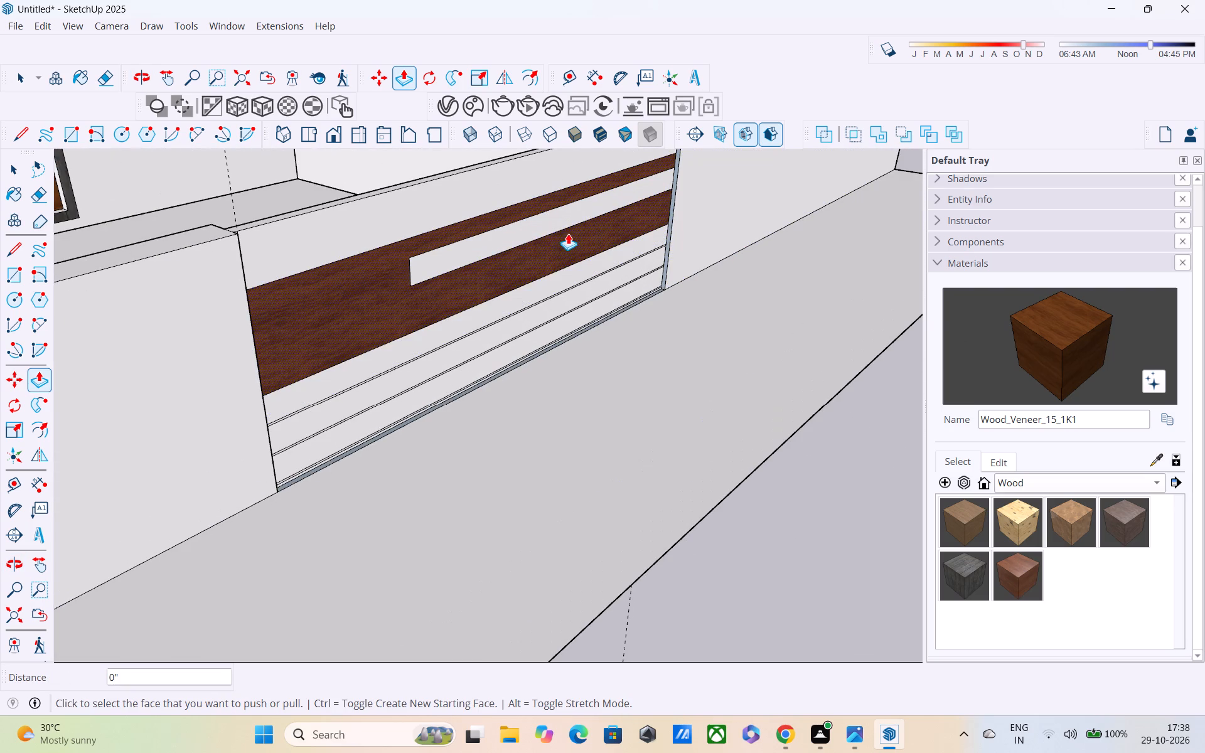
click(509, 233)
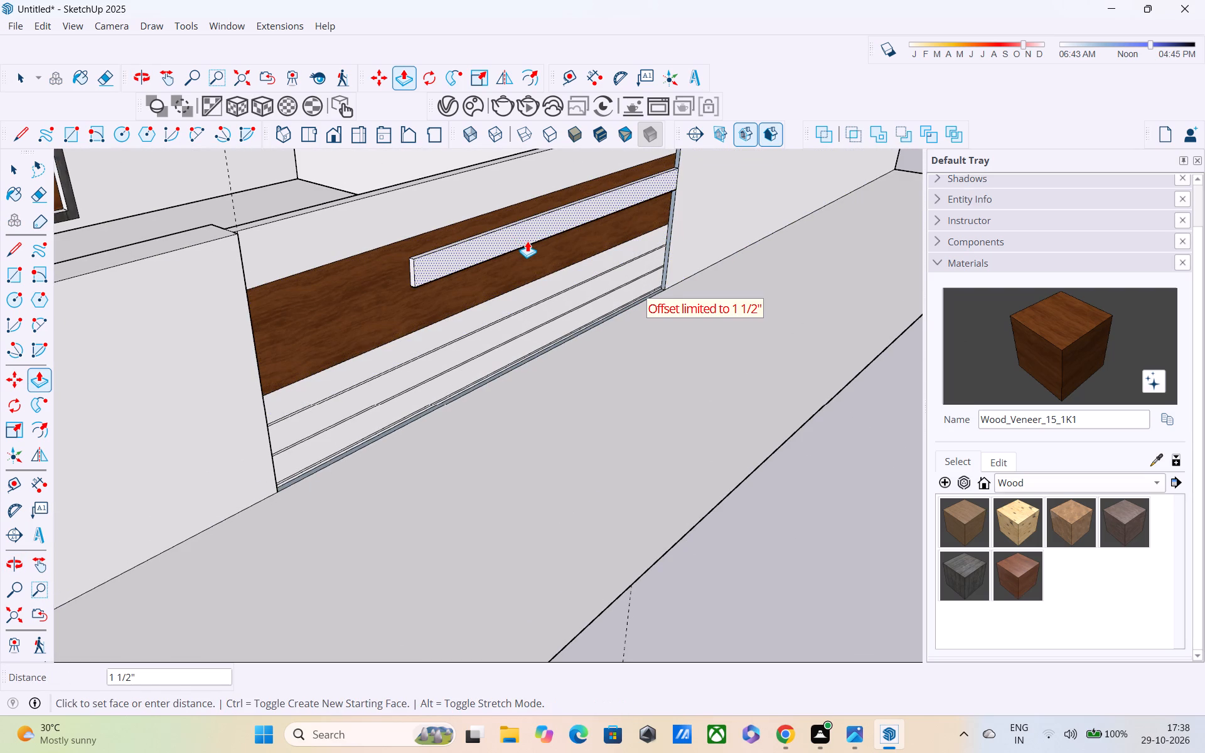
click(527, 241)
middle_drag(550, 279, 415, 218)
scroll(415, 218, down, 5)
middle_drag(447, 244, 415, 193)
scroll(415, 193, up, 1)
key(space)
scroll(468, 277, down, 6)
scroll(571, 312, up, 1)
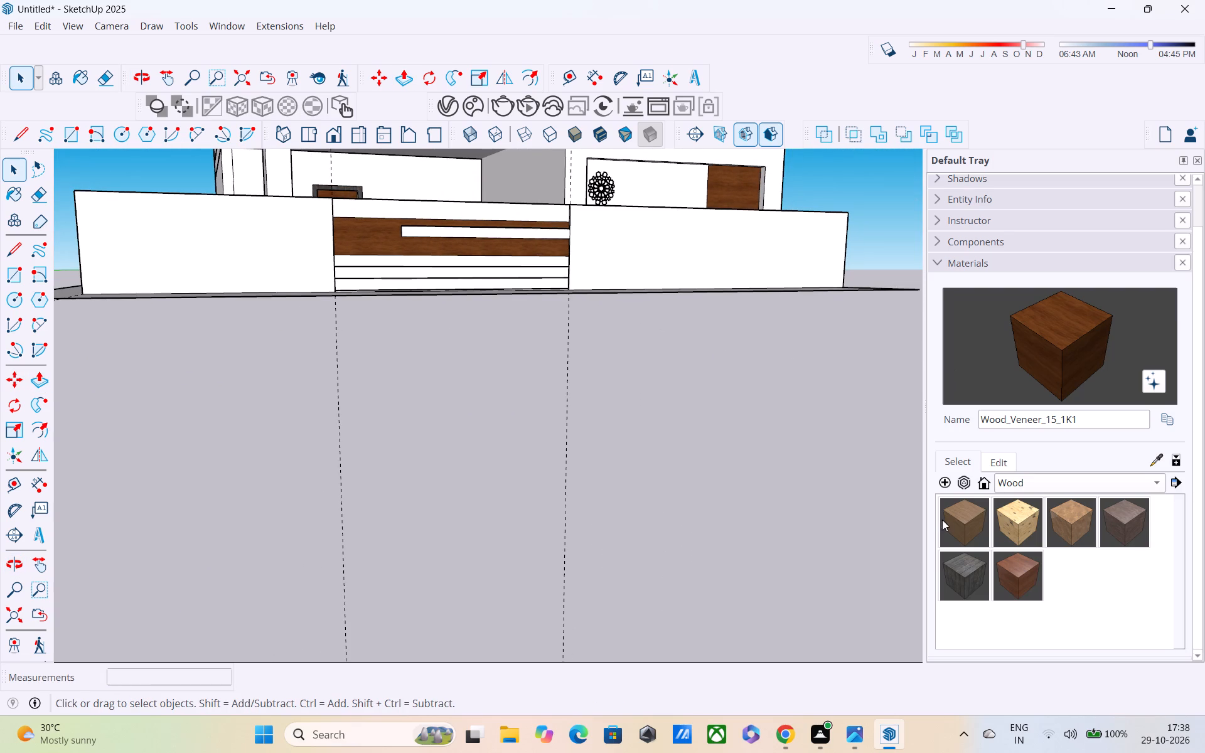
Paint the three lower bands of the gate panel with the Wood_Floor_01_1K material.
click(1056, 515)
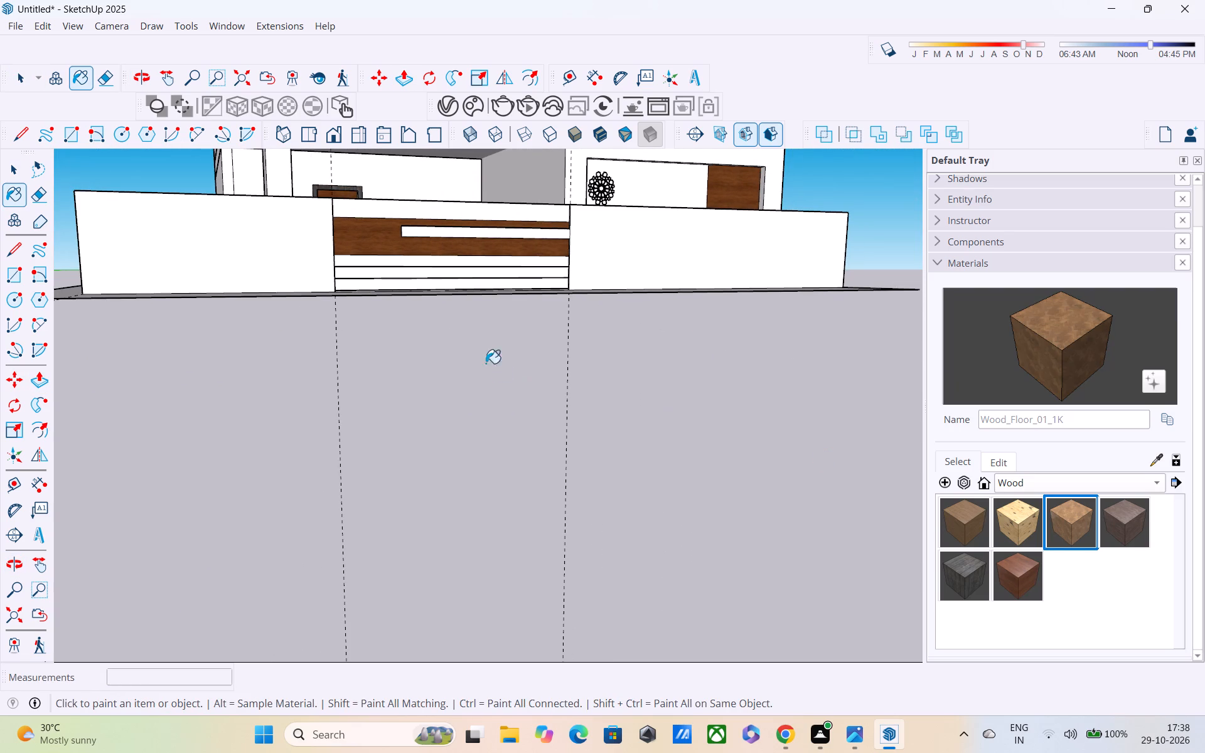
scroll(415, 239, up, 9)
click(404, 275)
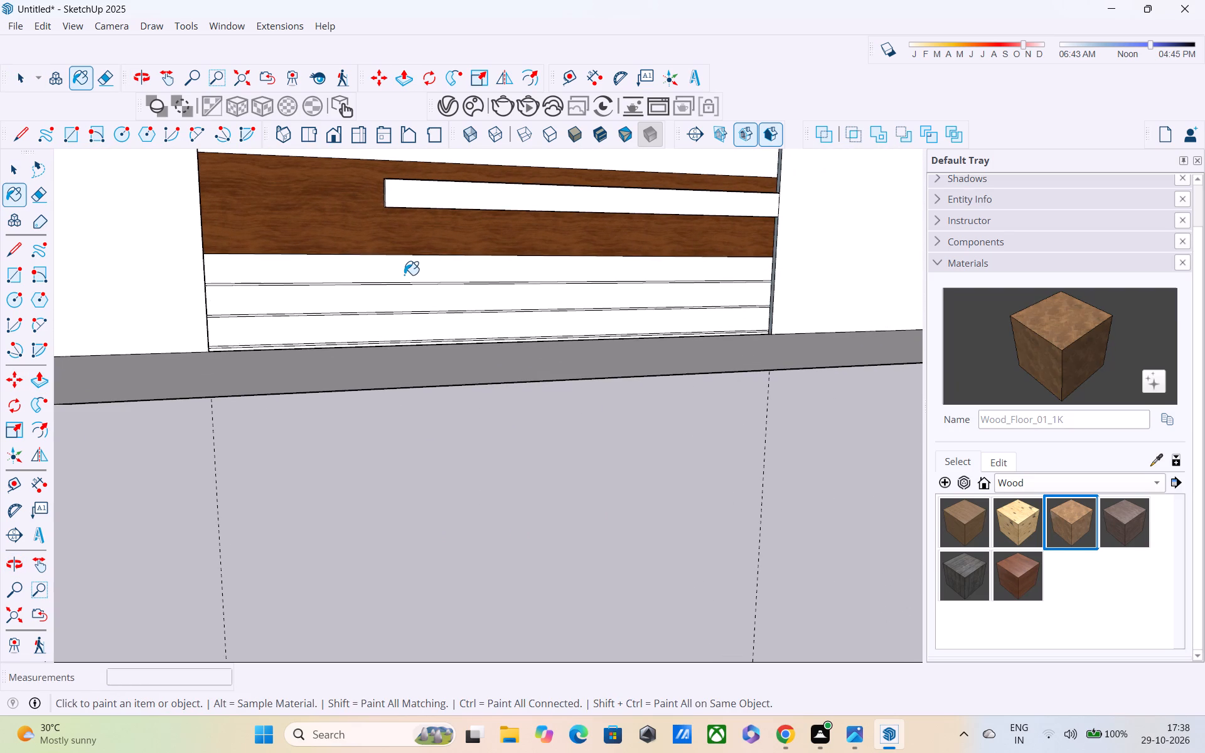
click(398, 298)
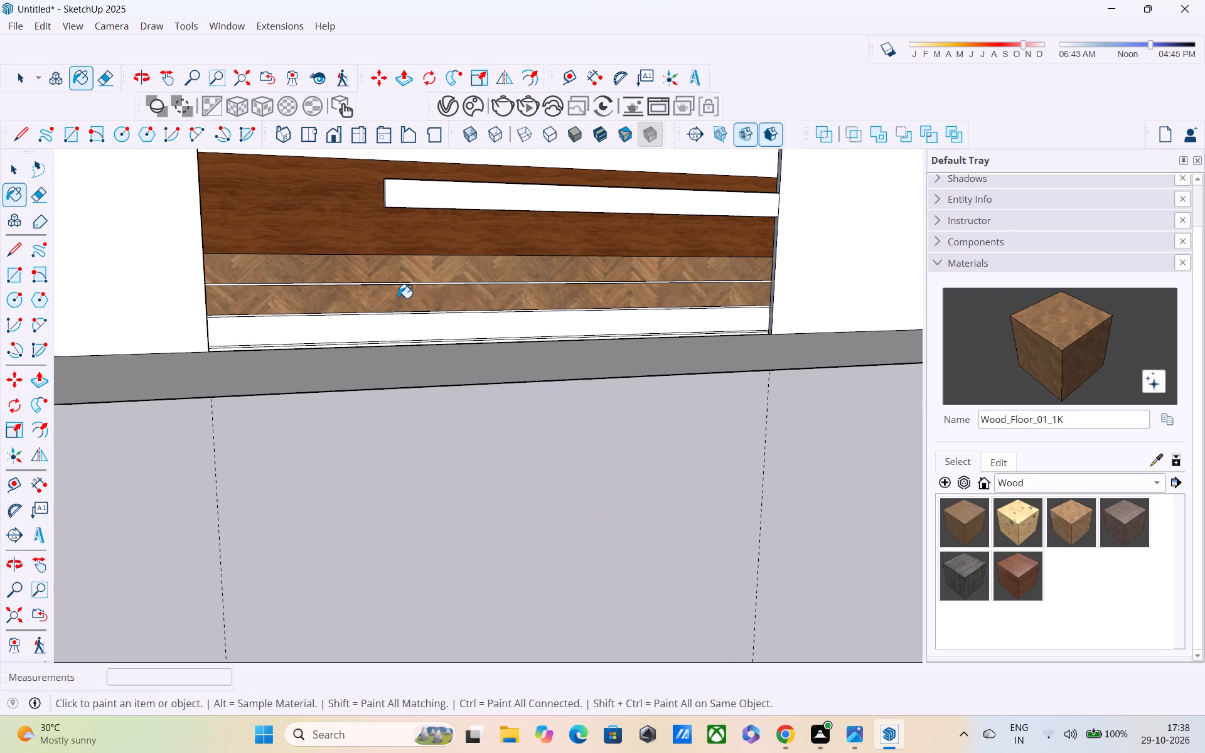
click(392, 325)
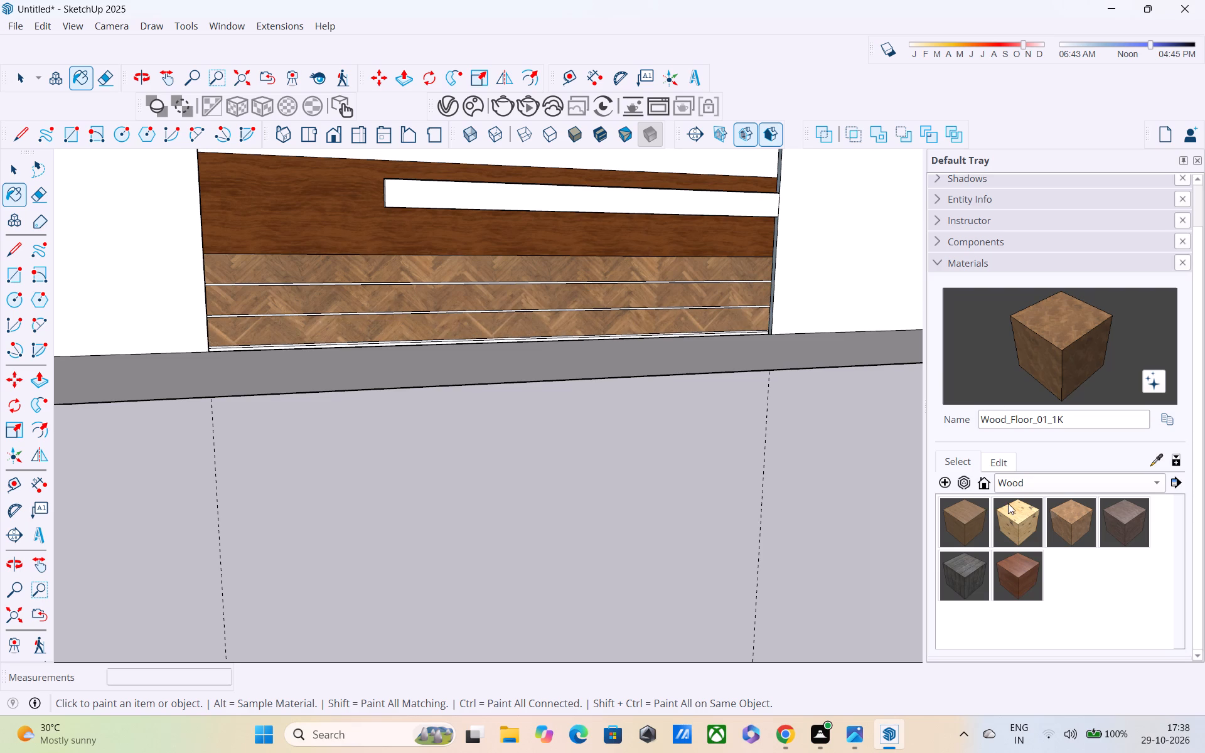
Paint the gate panel's three lower bands and its top band with the Plywood_08_1K material.
click(1008, 503)
click(616, 276)
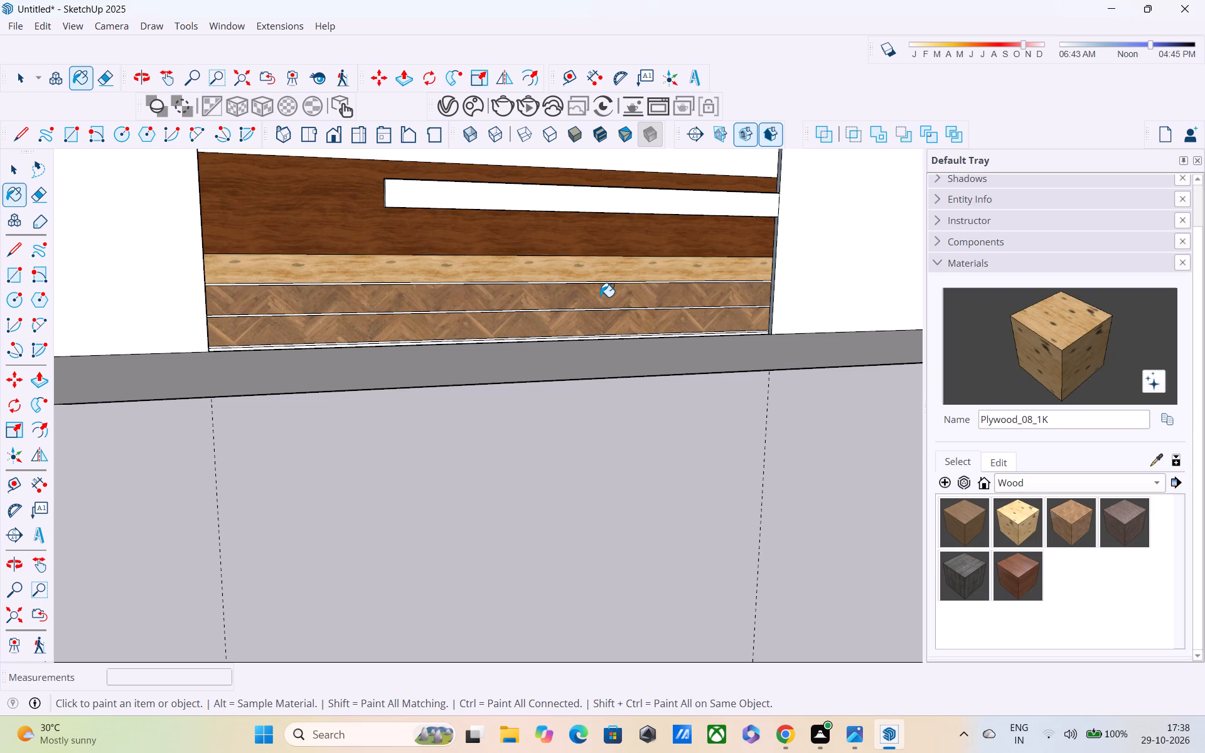
click(600, 297)
click(595, 328)
scroll(595, 308, down, 1)
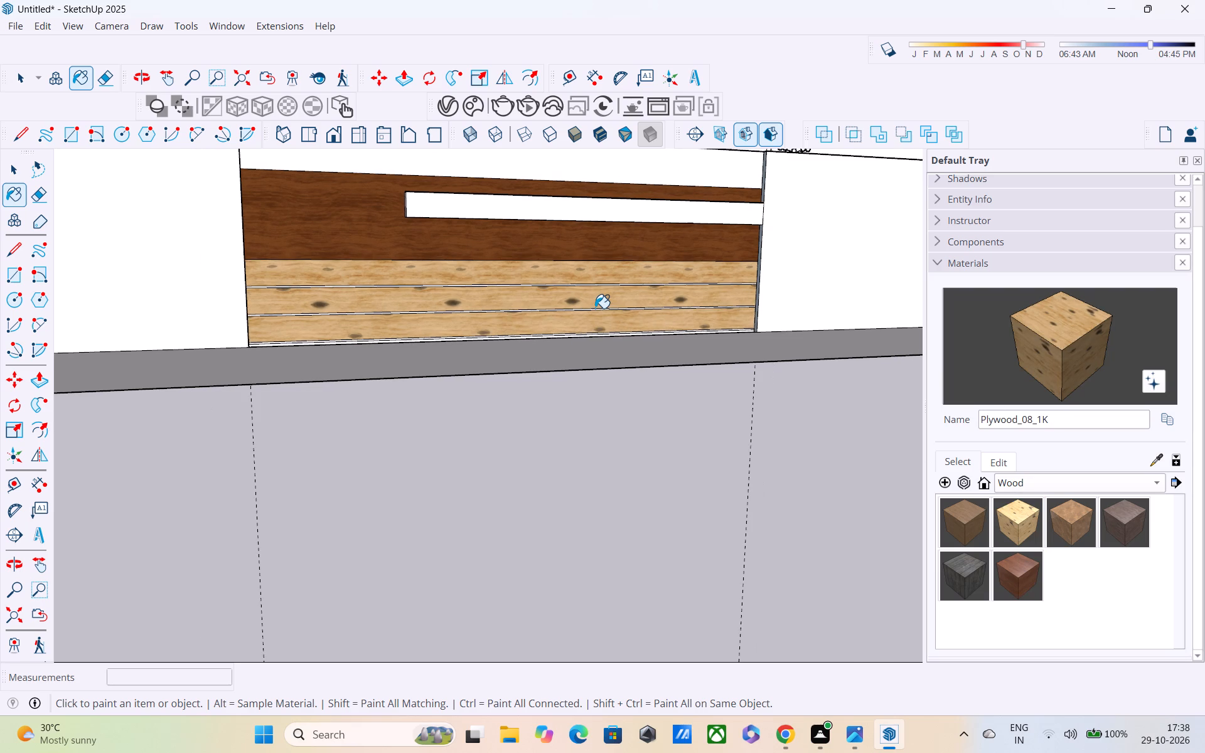
shift+middle_drag(595, 307, 604, 584)
scroll(604, 584, up, 1)
click(595, 430)
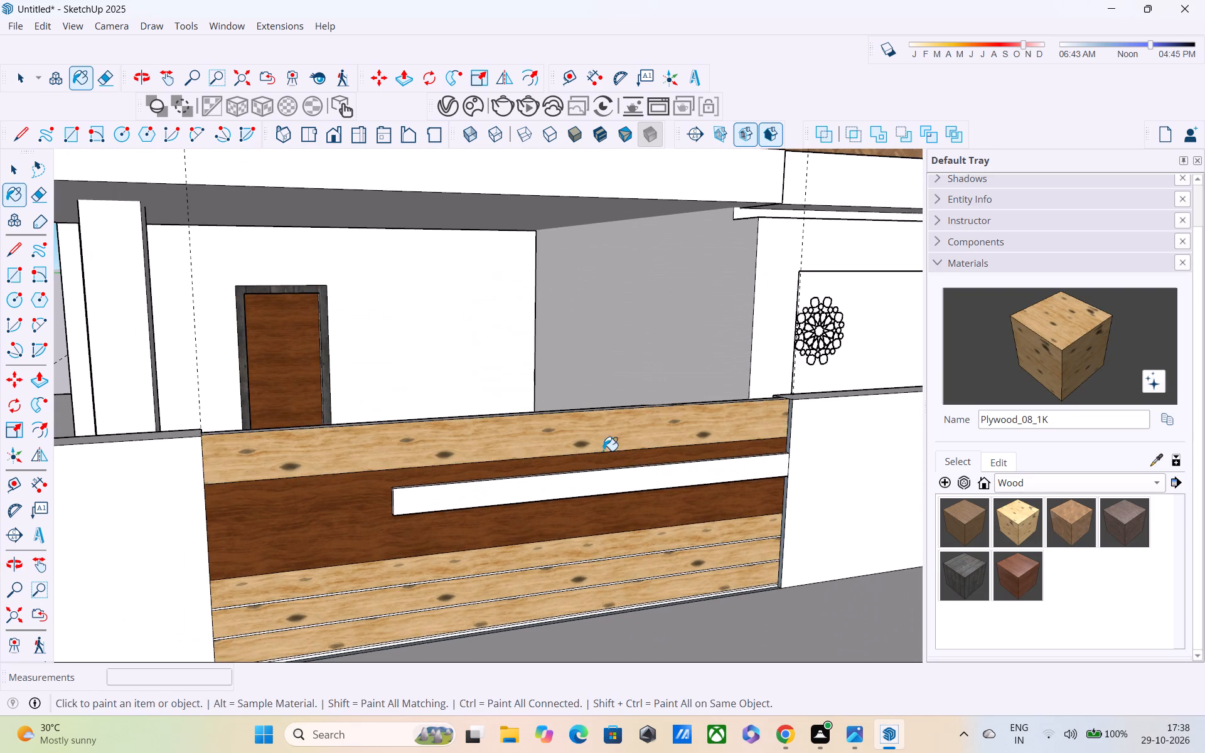
middle_drag(603, 451, 549, 386)
scroll(549, 386, down, 6)
key(space)
scroll(585, 432, up, 3)
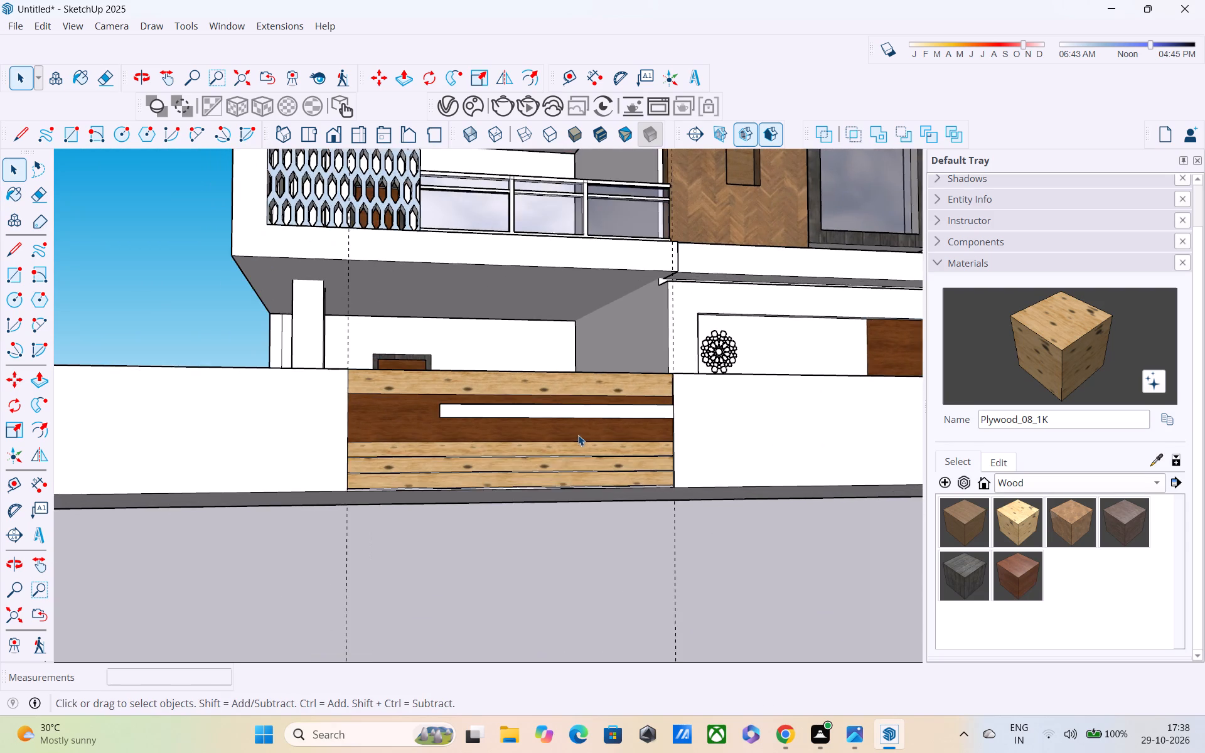
scroll(576, 435, up, 1)
middle_drag(576, 435, 541, 458)
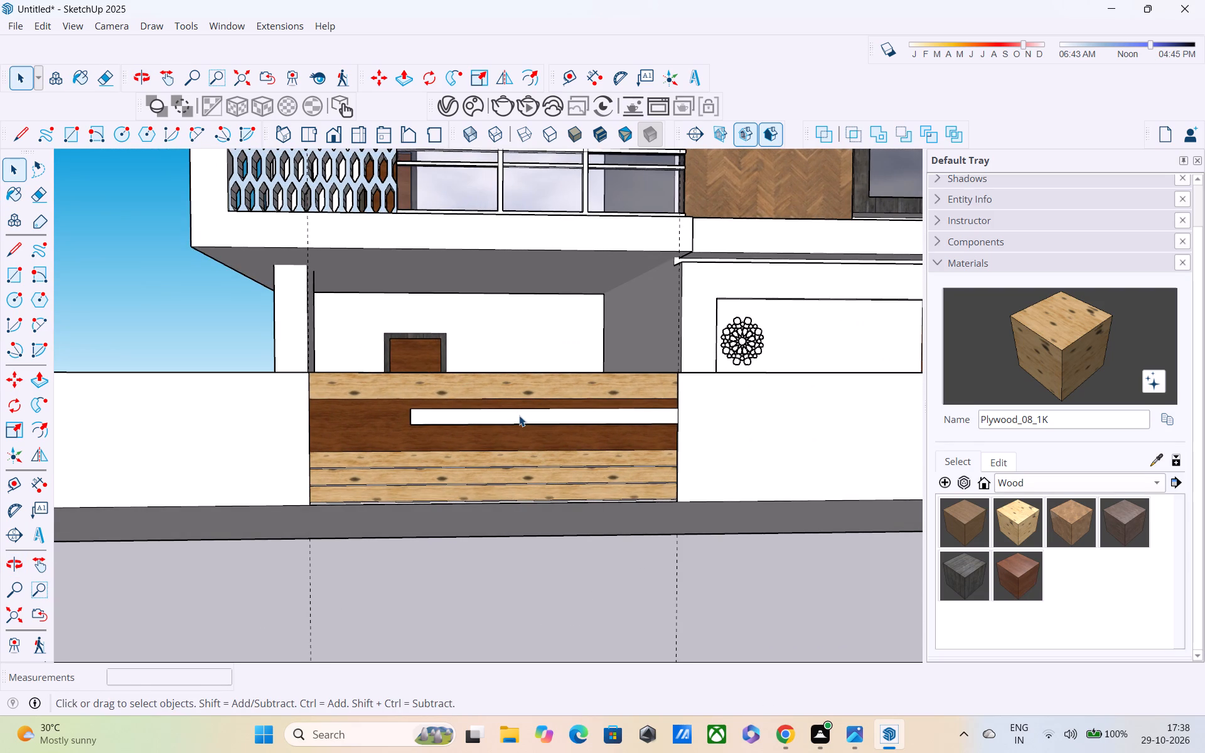
Draw a circle of about 2 3/8" radius on the gate panel's top plywood band, above the white strip.
key(c)
scroll(506, 401, up, 9)
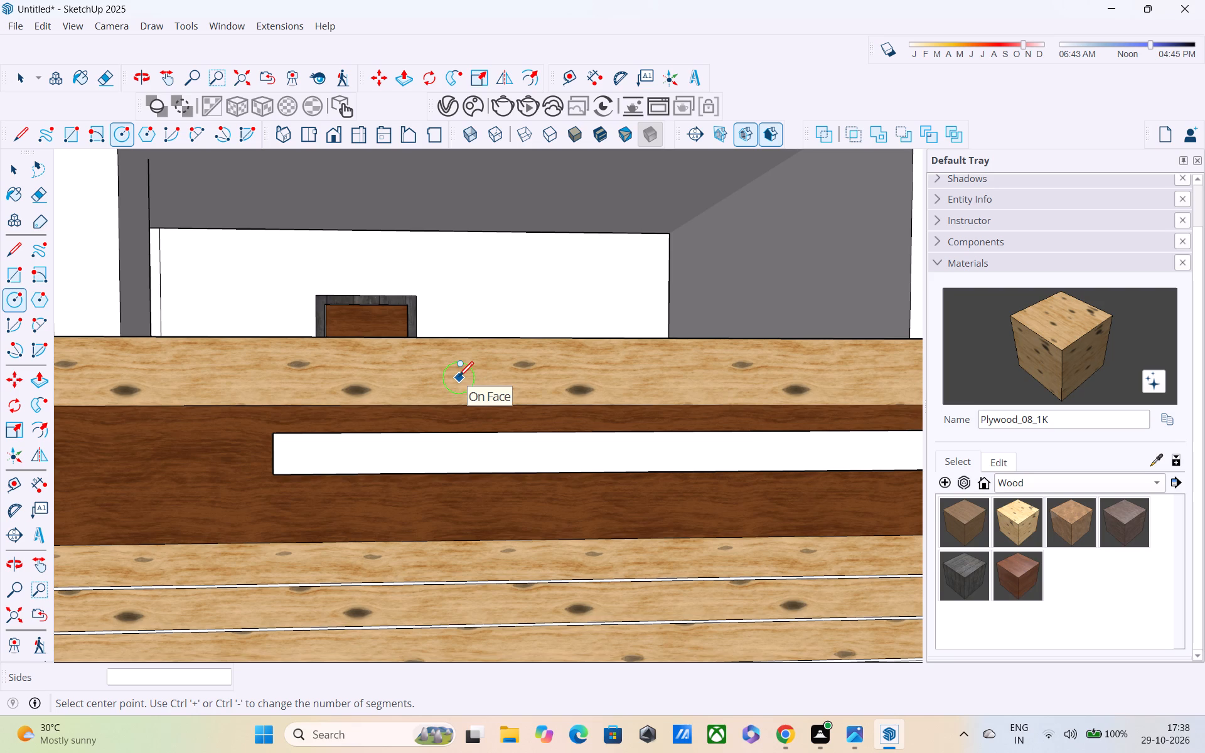
scroll(459, 378, down, 13)
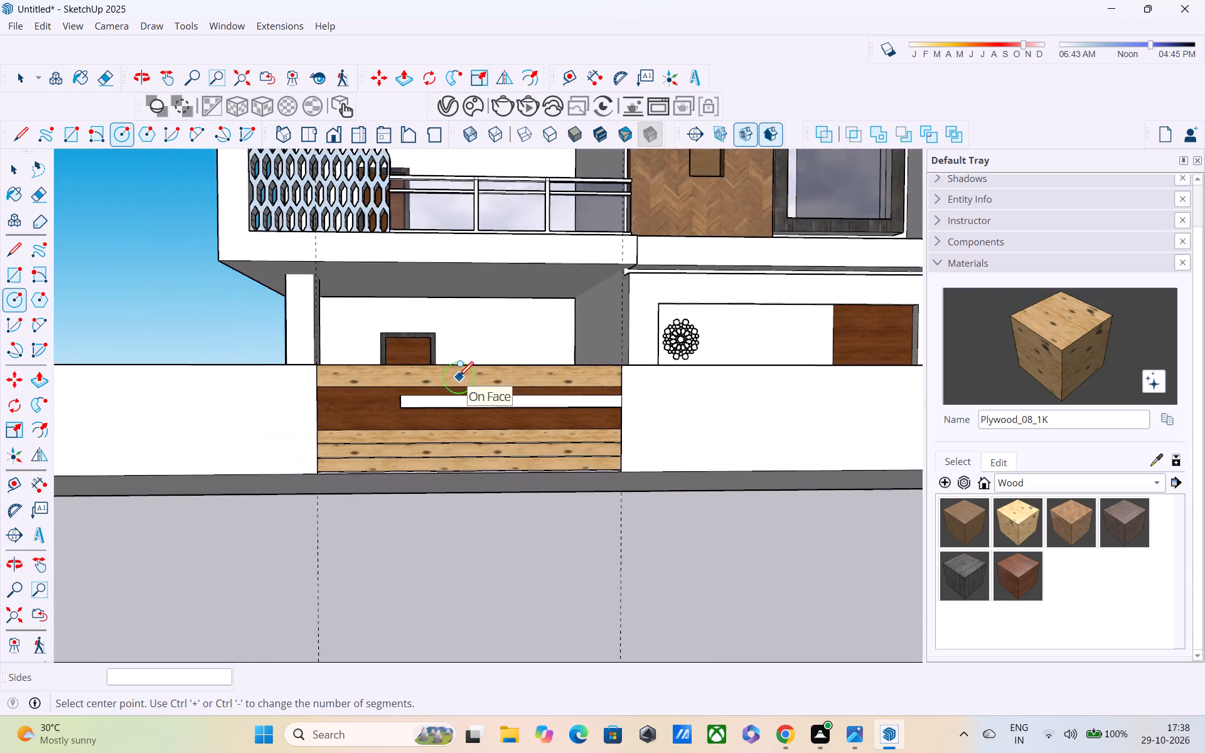
scroll(382, 393, up, 4)
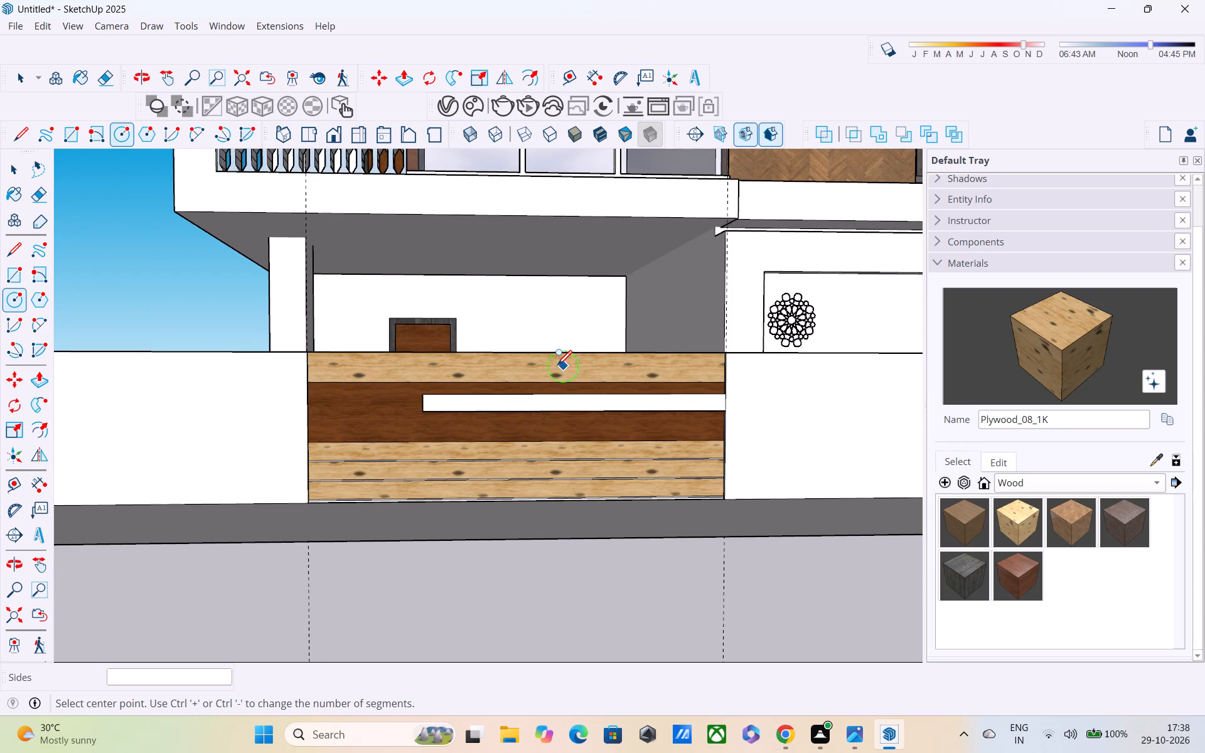
click(491, 368)
key(Escape)
scroll(503, 389, up, 7)
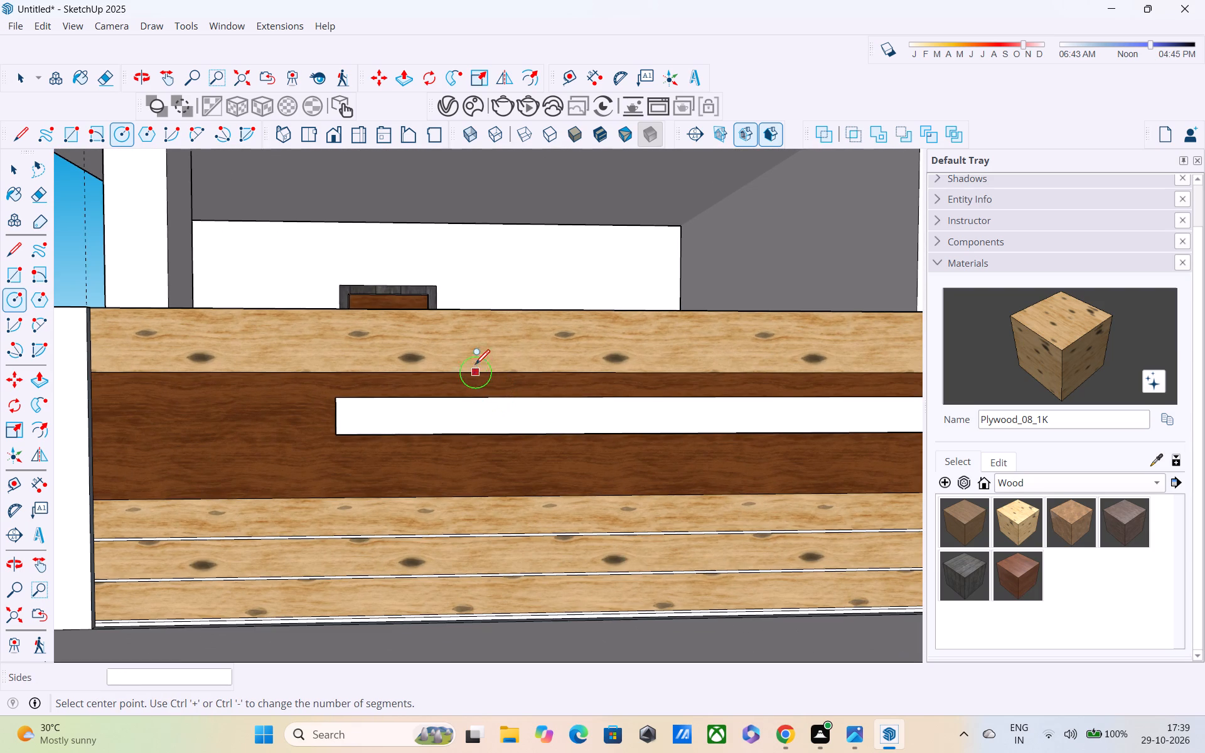
click(481, 346)
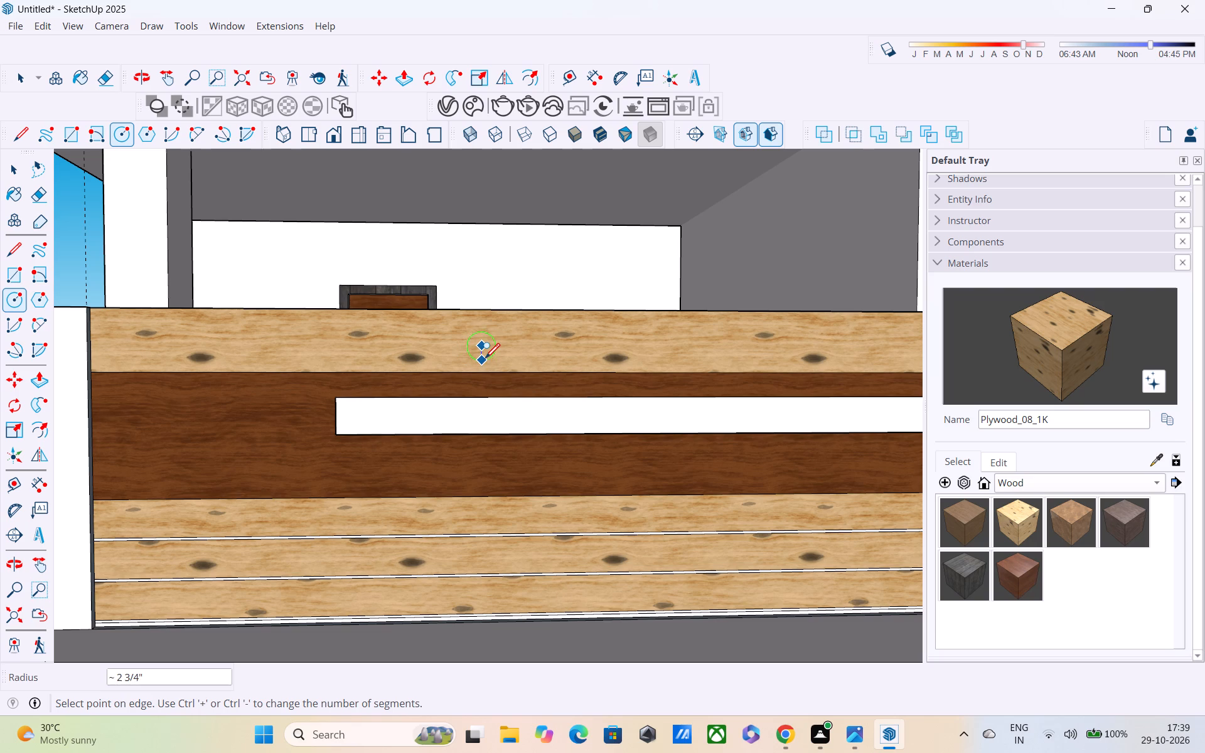
click(485, 359)
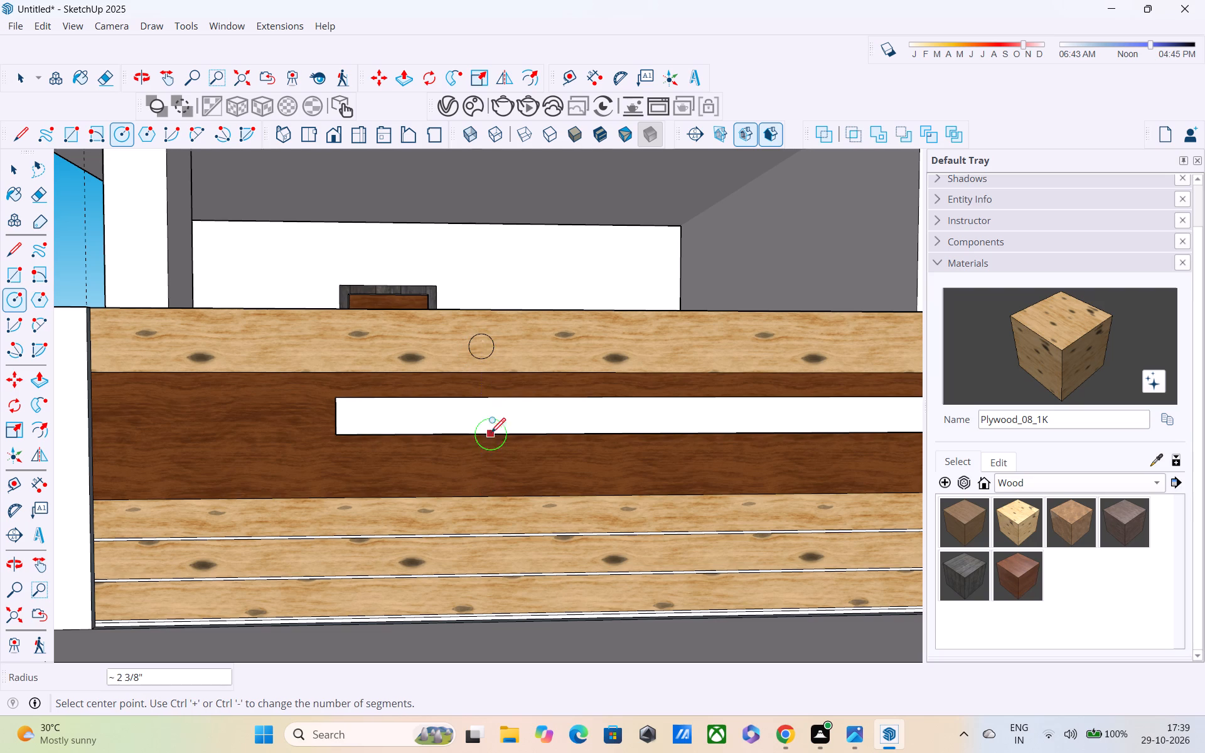
key(space)
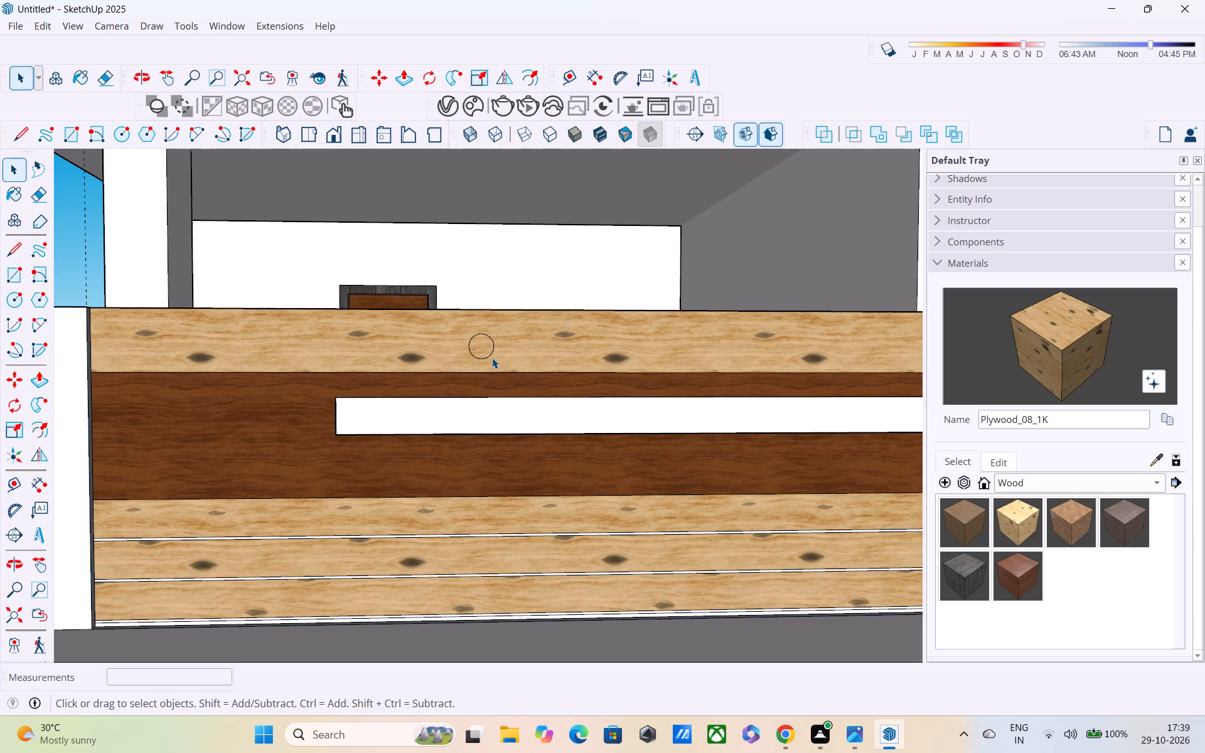
Copy the circle about 2' 2 3/4" straight down from the top plywood band onto the veneer band below the white strip.
click(492, 358)
key(m)
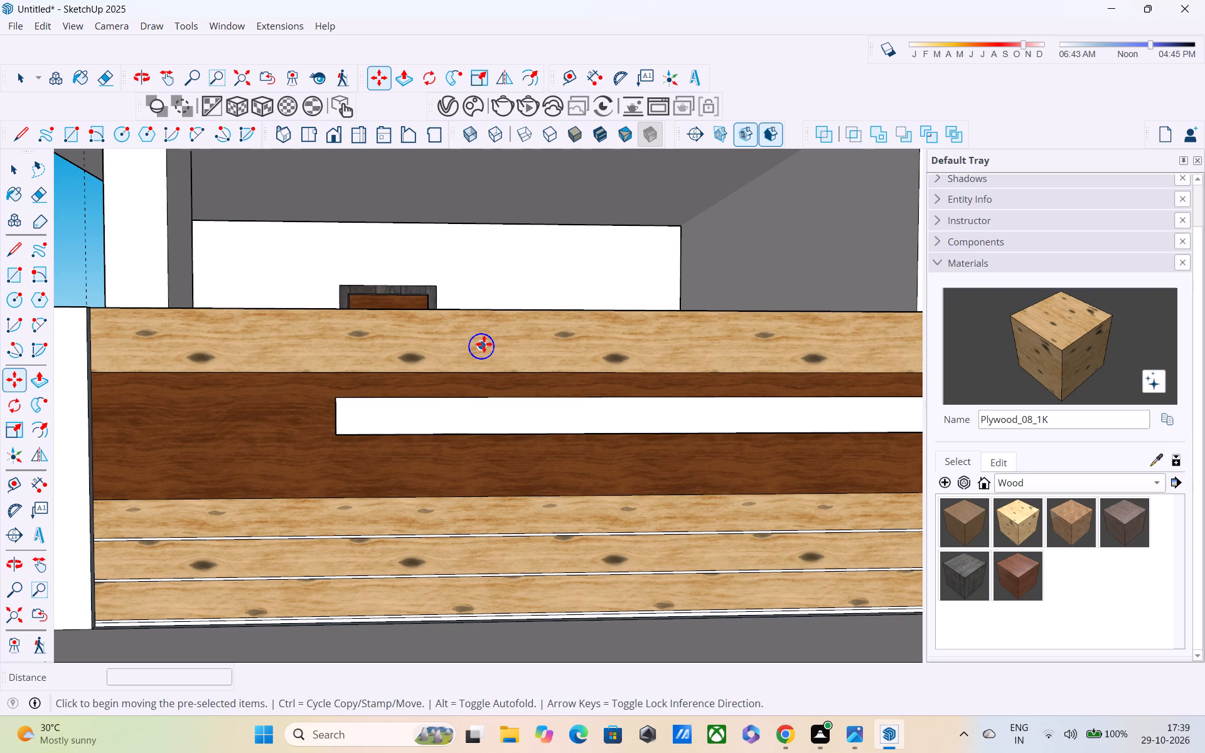
click(484, 344)
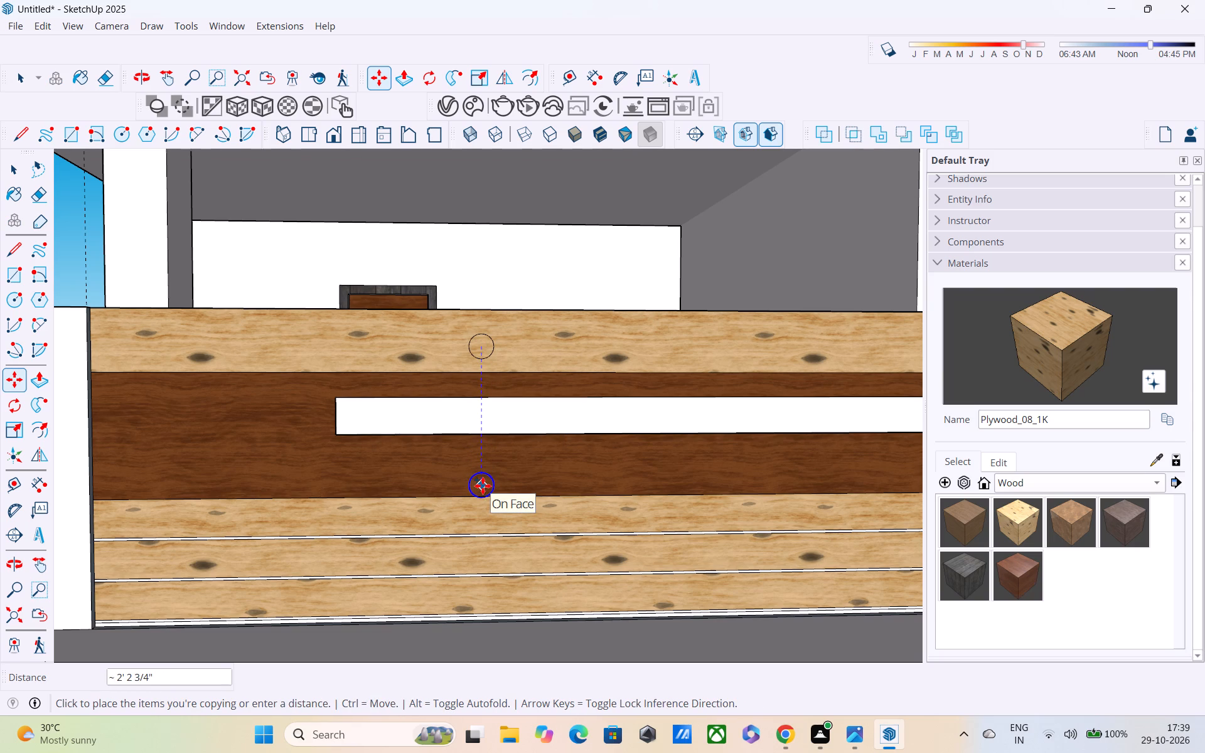
click(483, 486)
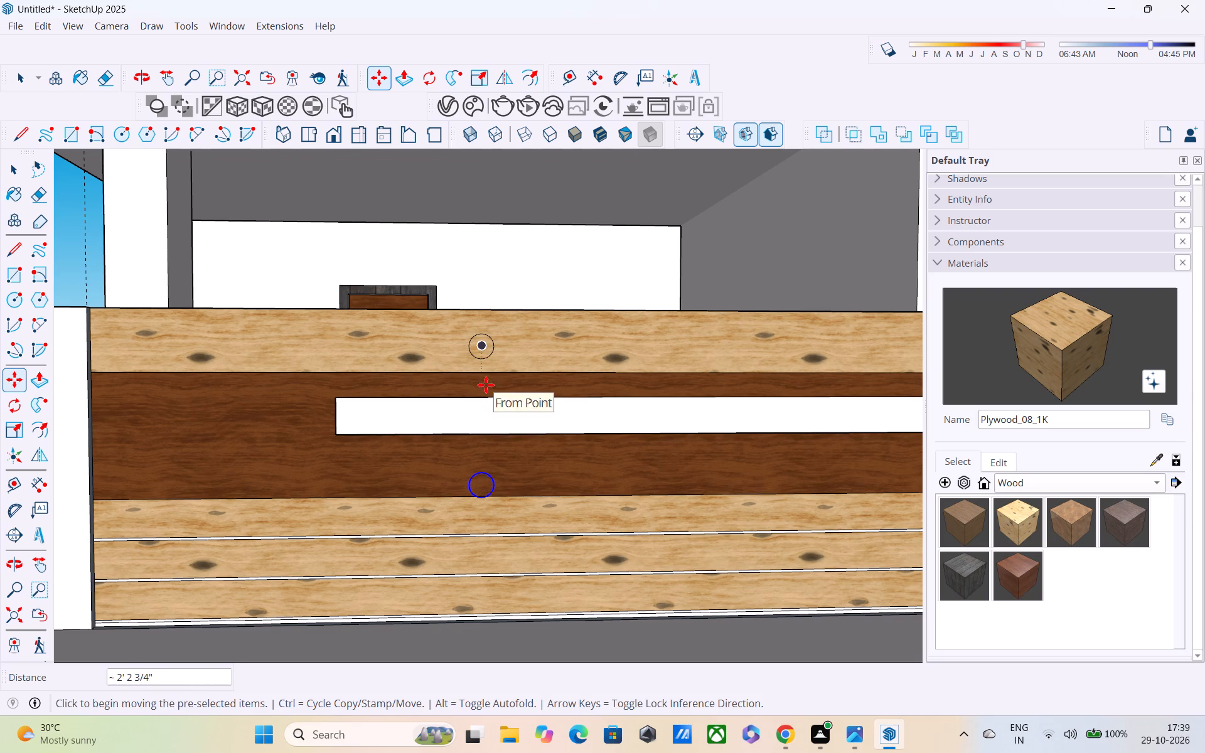
Copy the upper and lower circles together about 1' 7" sideways along the length of the gate panel.
key(space)
click(486, 357)
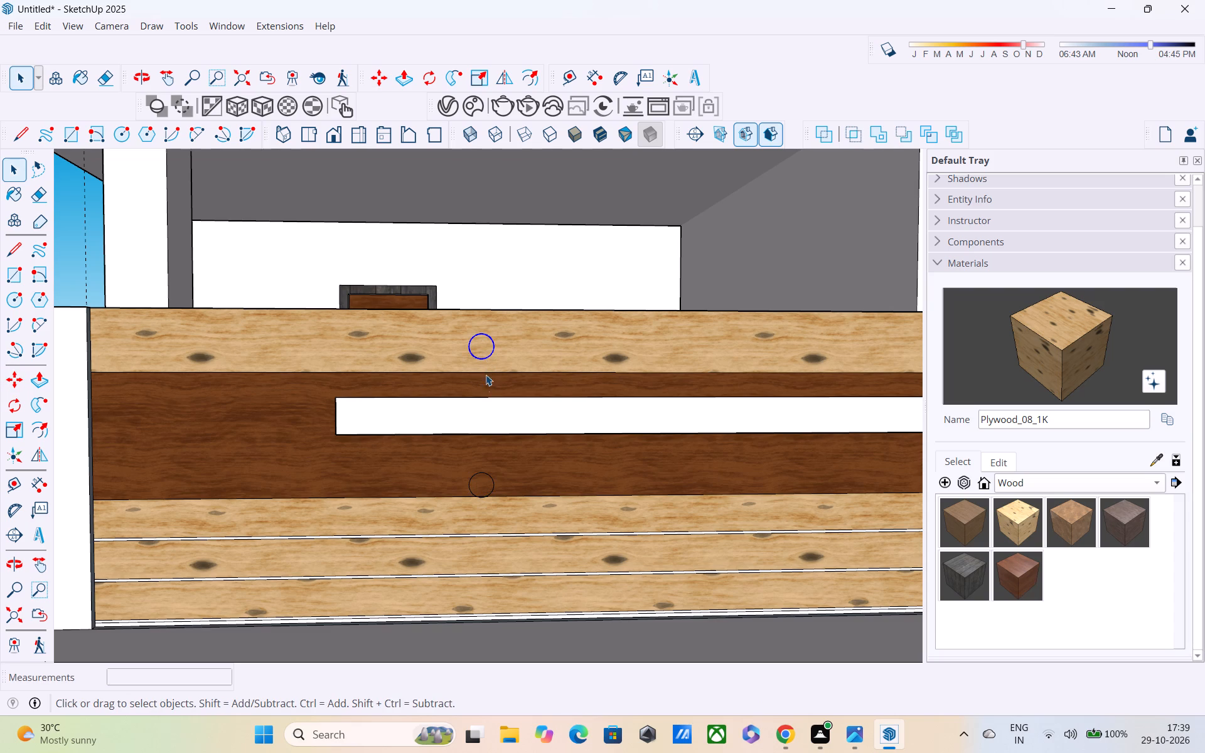
shift+click(494, 483)
key(m)
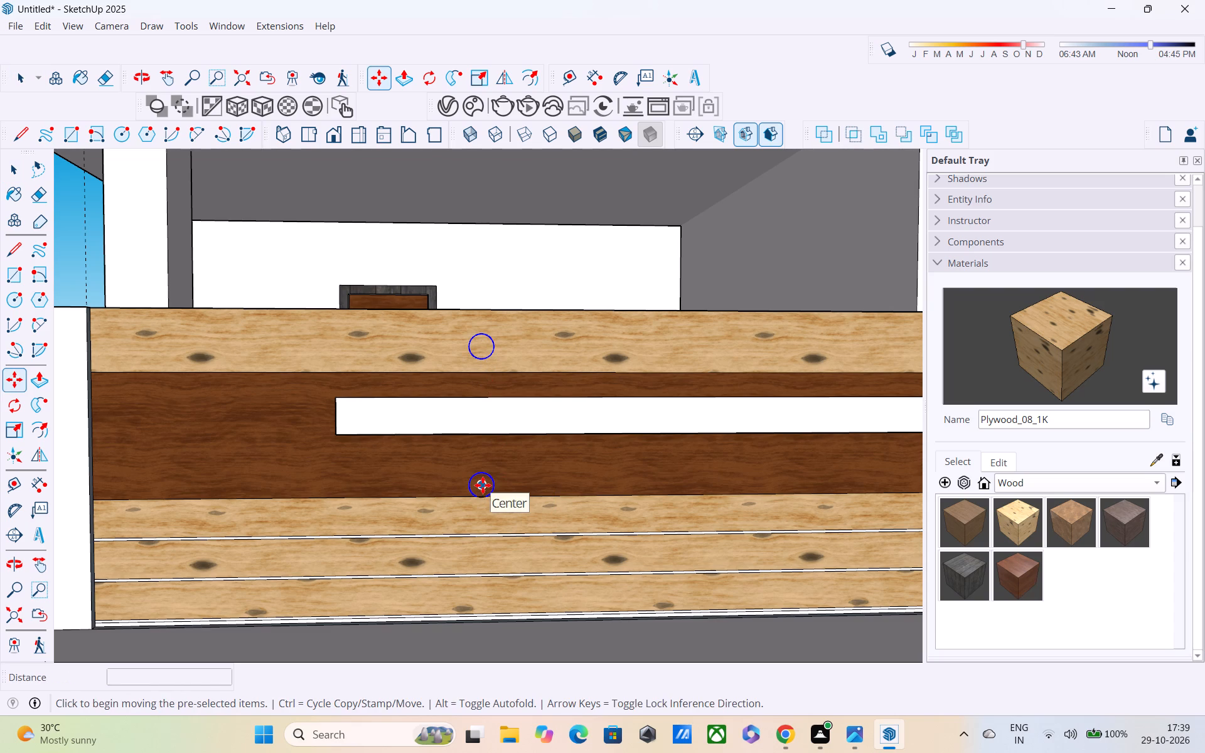
click(483, 485)
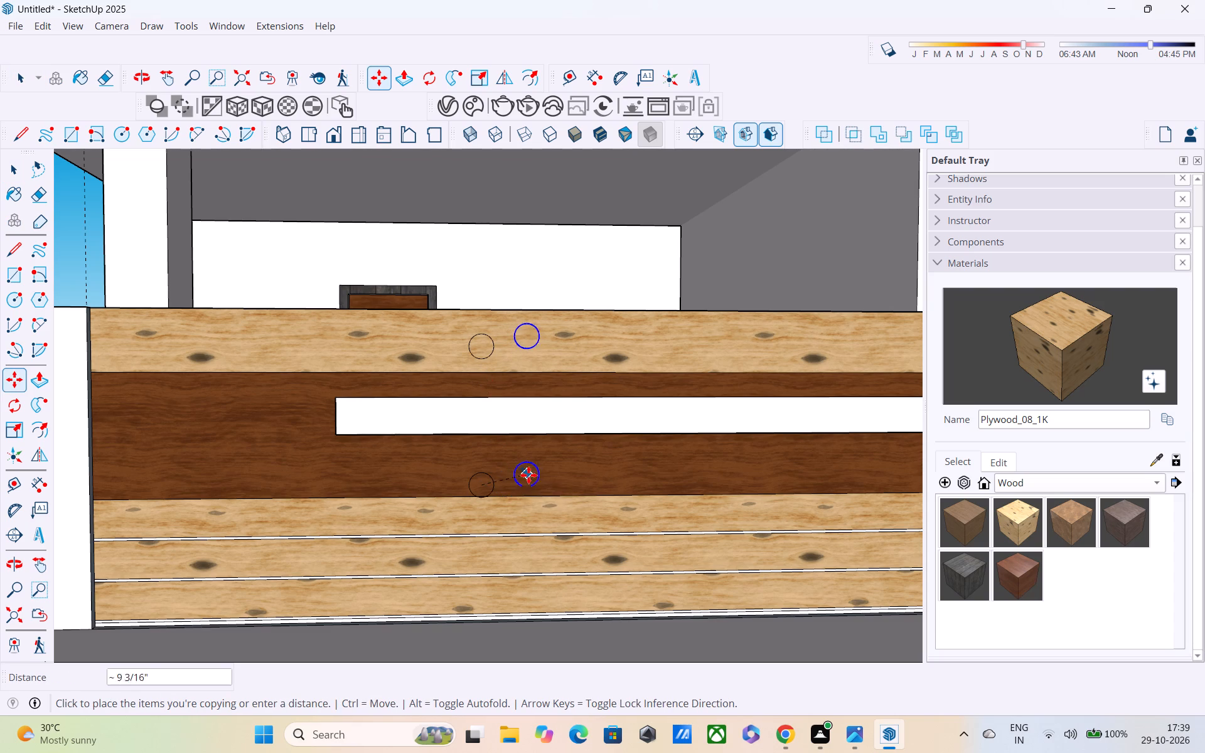
click(581, 484)
key(space)
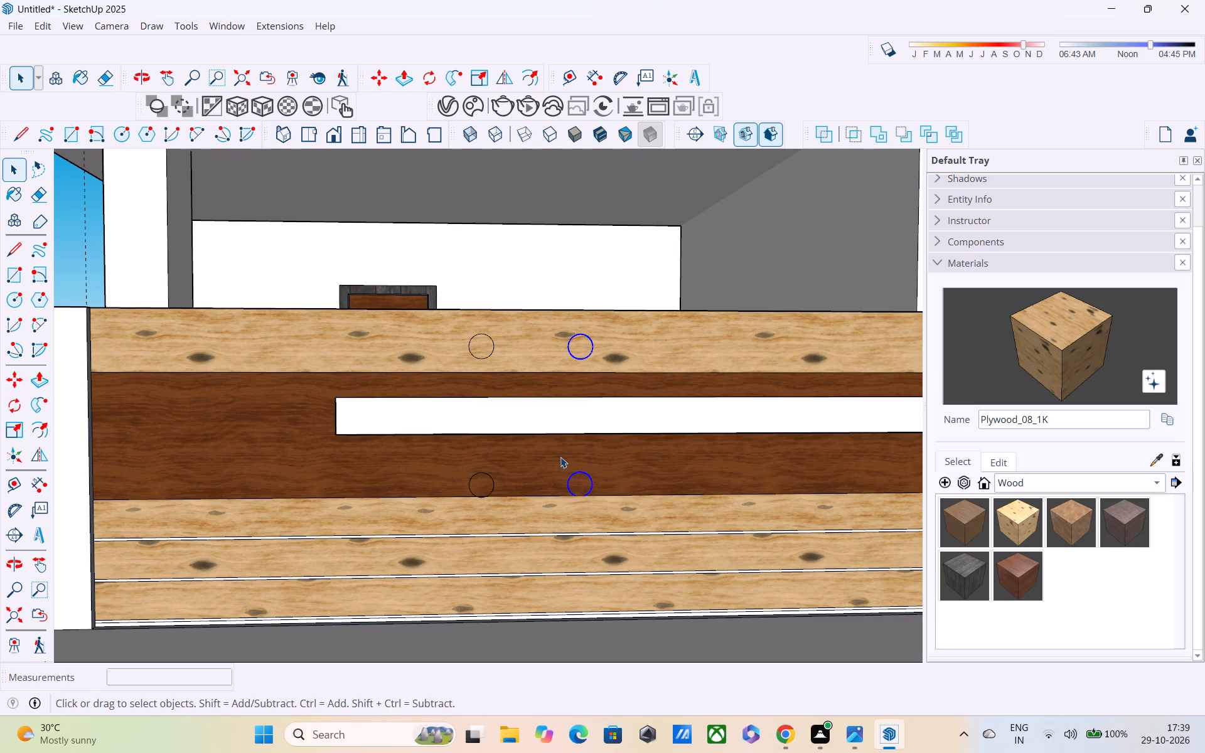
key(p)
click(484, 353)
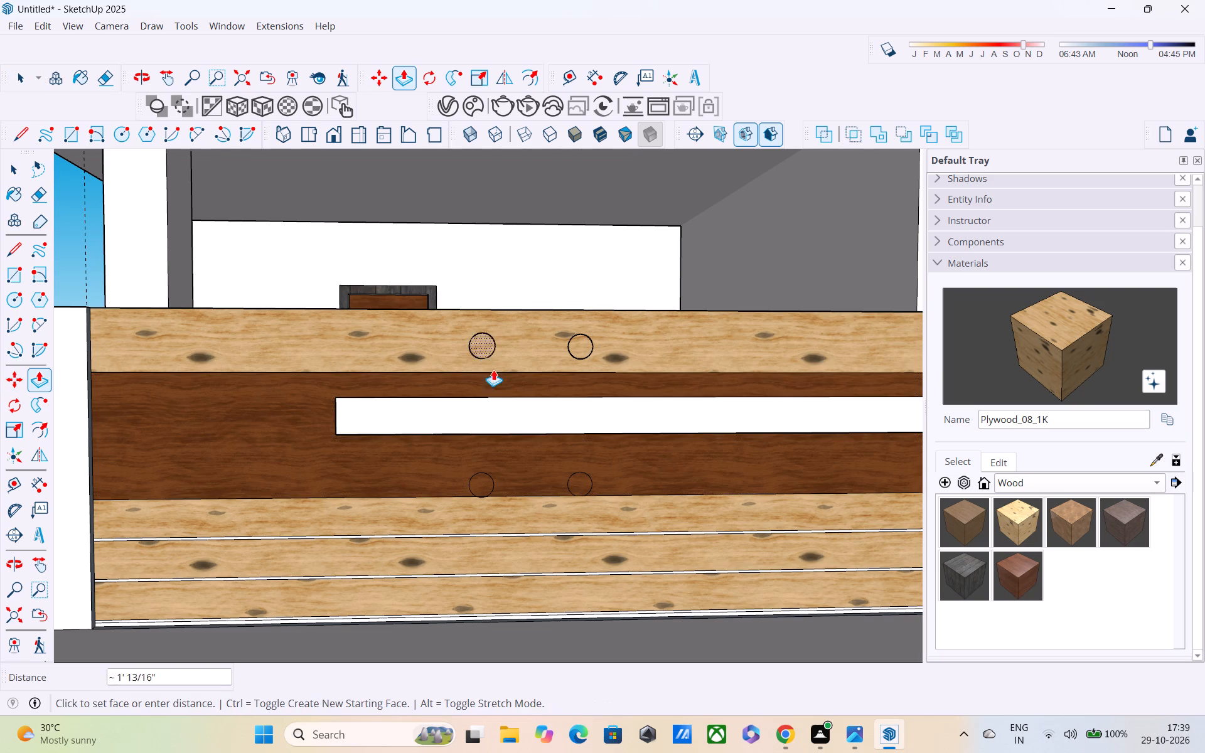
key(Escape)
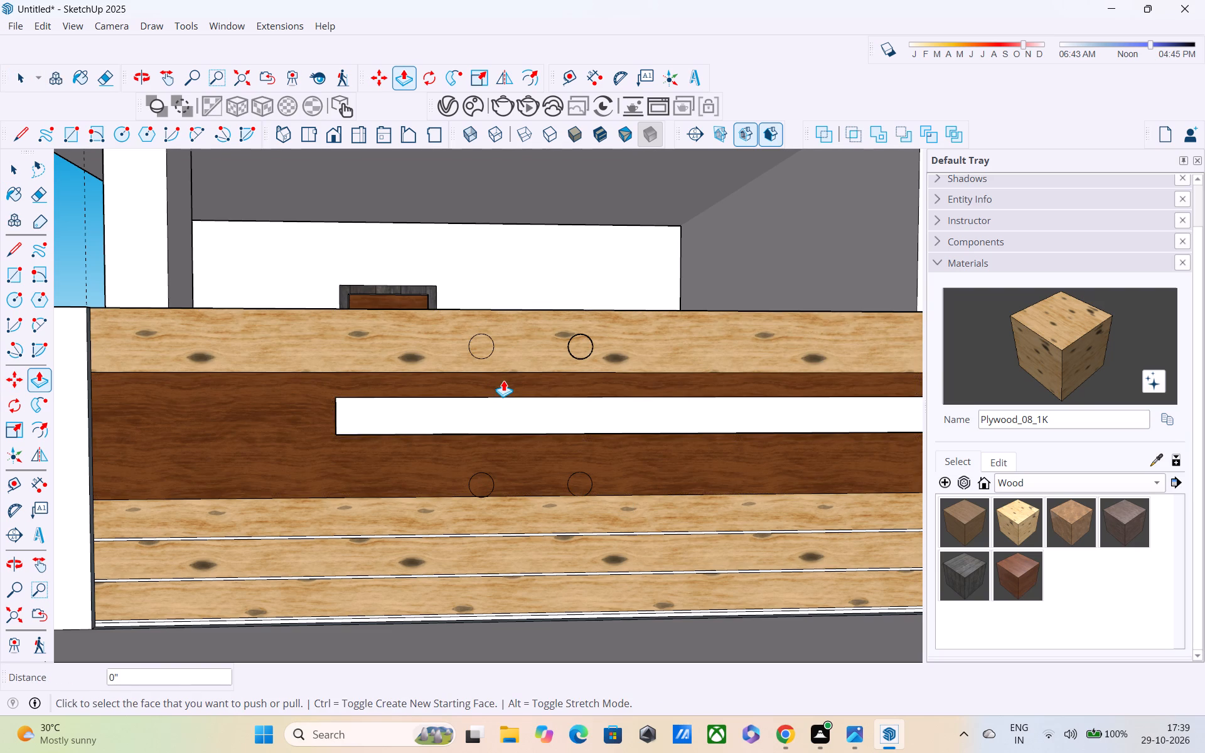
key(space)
Draw a bracket-shaped line path from the first upper circle's center about 10 3/8" outward, straight down past the white strip, and back to the lower circle.
text(L)
scroll(491, 358, up, 3)
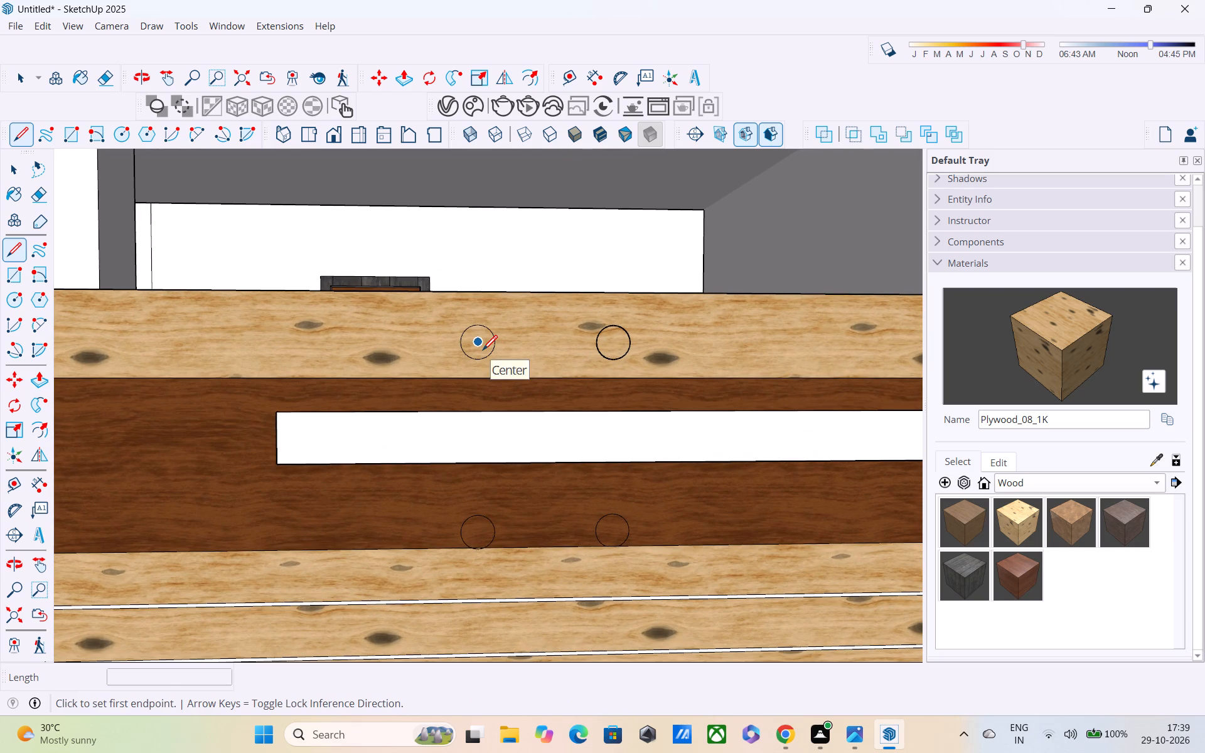
click(483, 351)
middle_drag(495, 378, 777, 426)
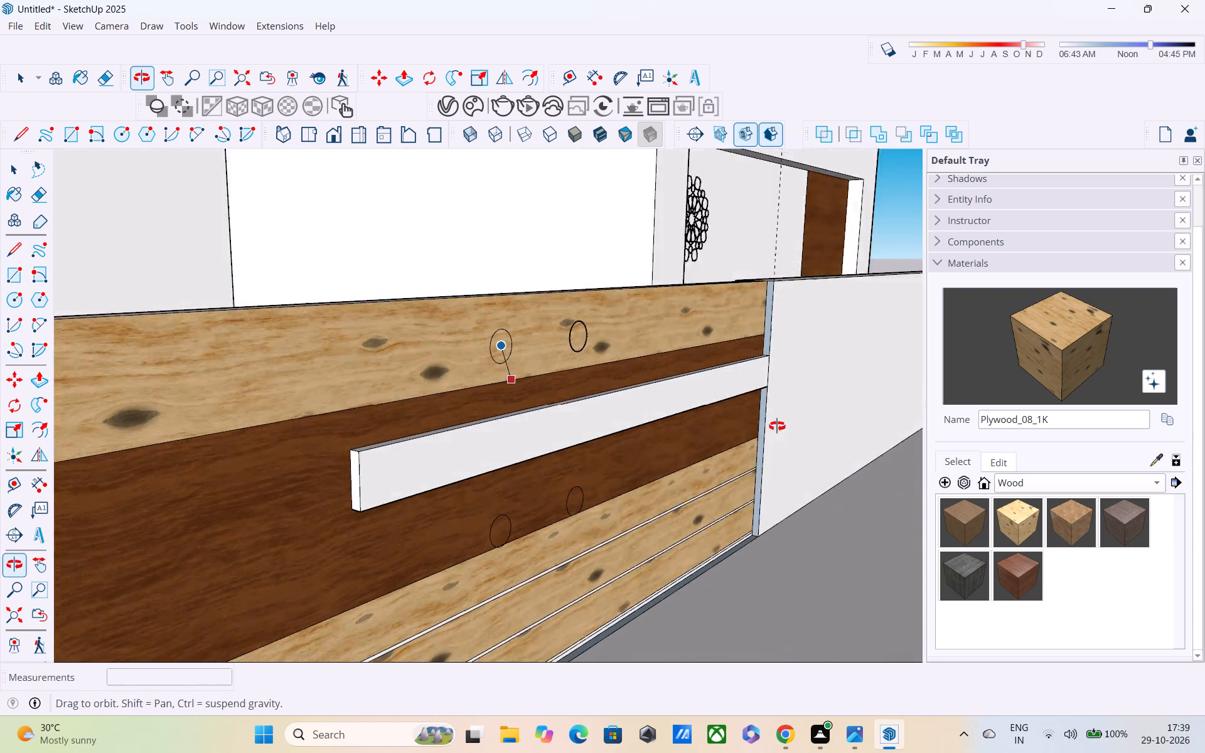
middle_drag(777, 426, 806, 420)
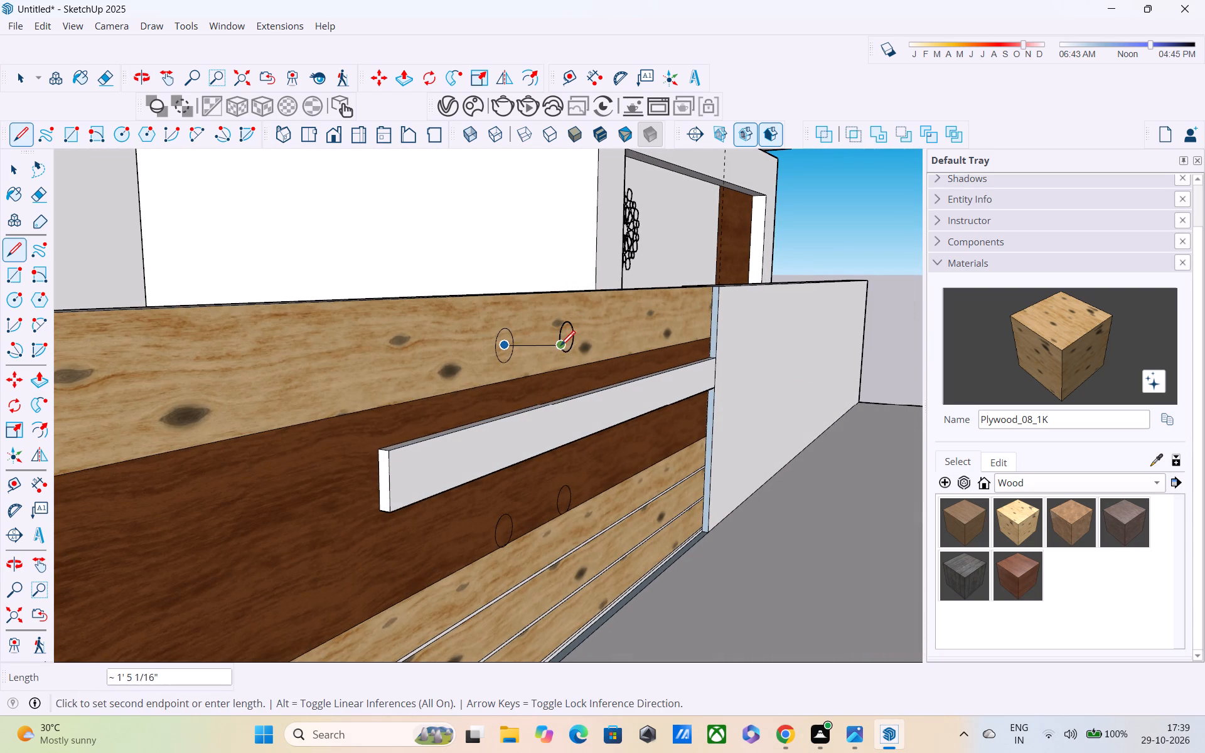
middle_drag(537, 360, 464, 378)
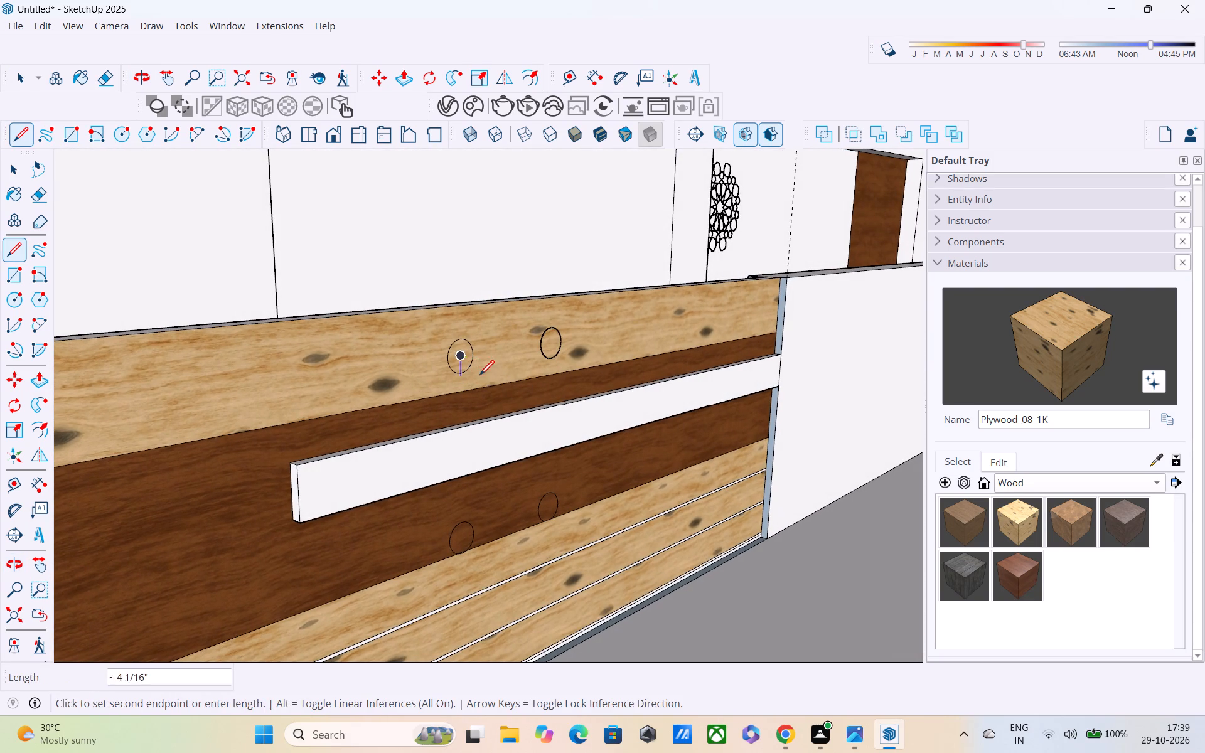
click(515, 370)
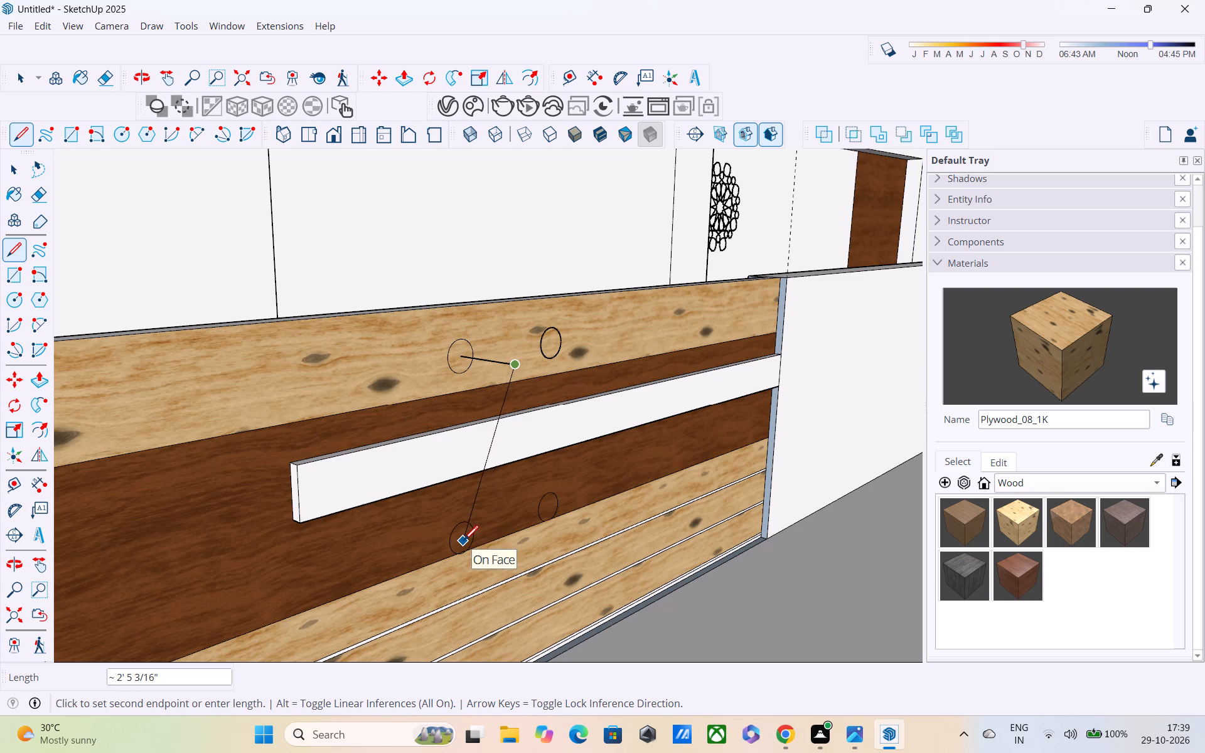
scroll(464, 542, up, 11)
scroll(456, 533, down, 4)
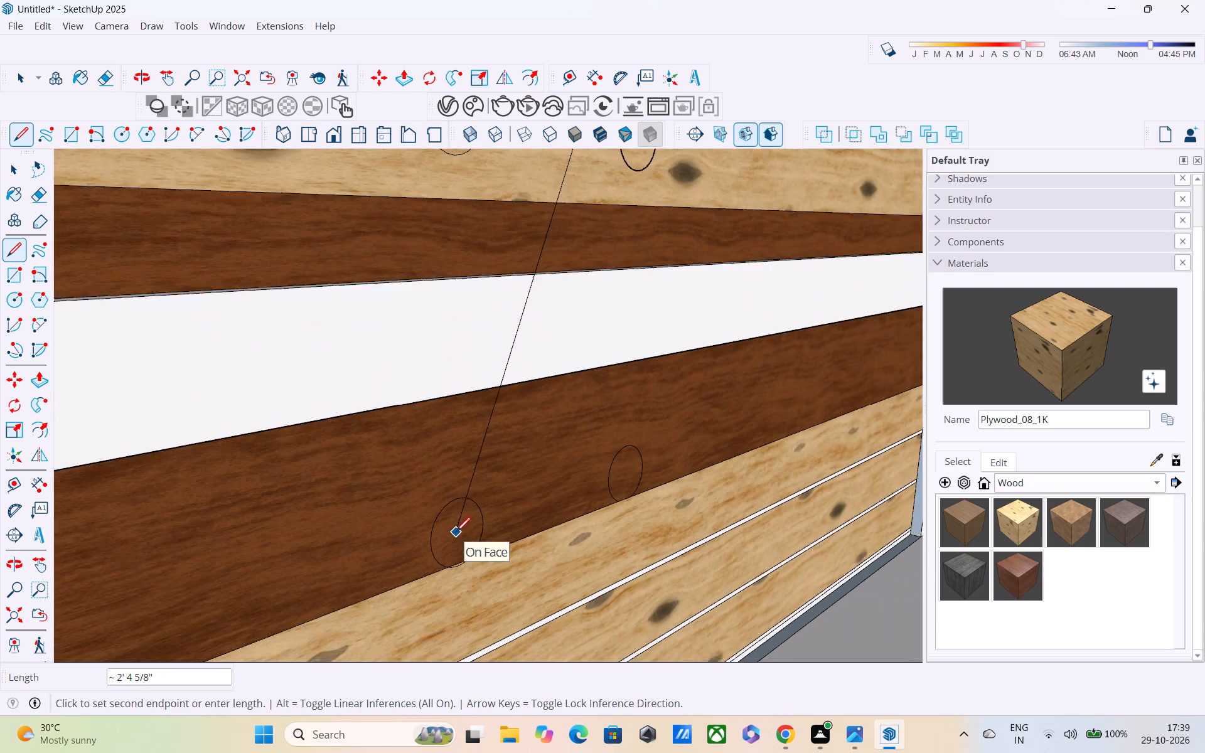
scroll(456, 533, down, 1)
scroll(456, 533, up, 1)
scroll(456, 533, down, 6)
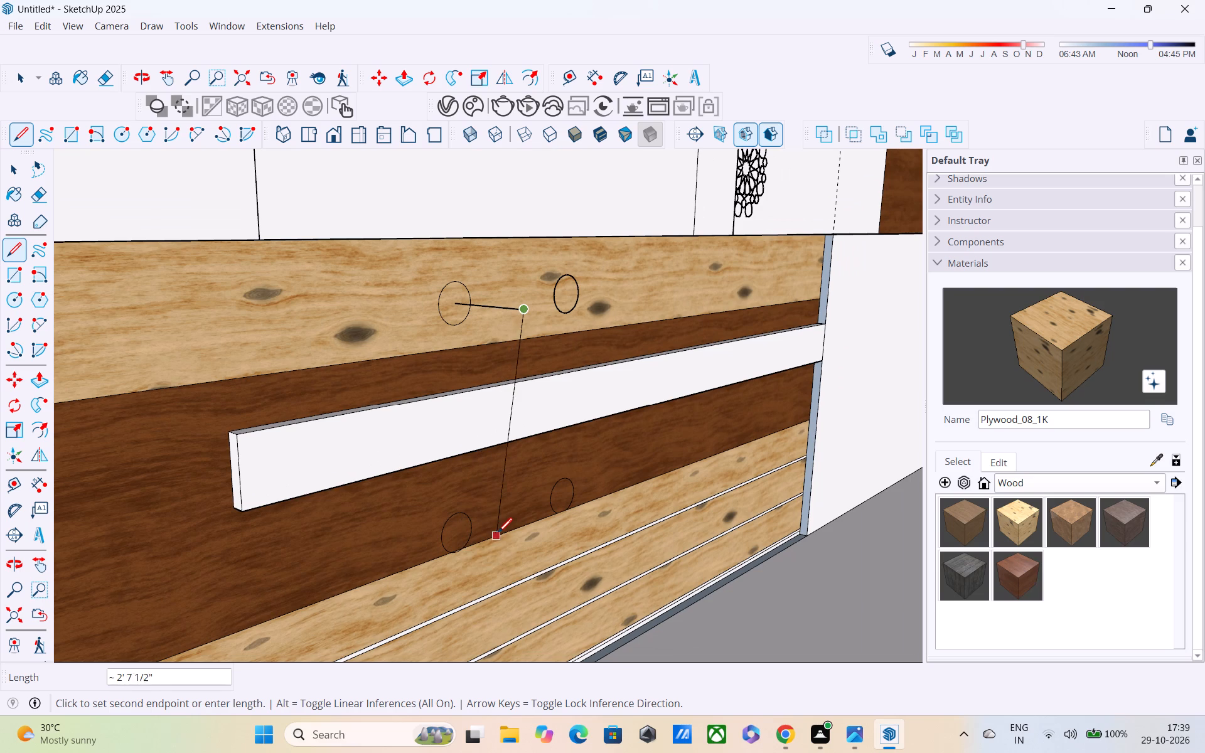
click(526, 550)
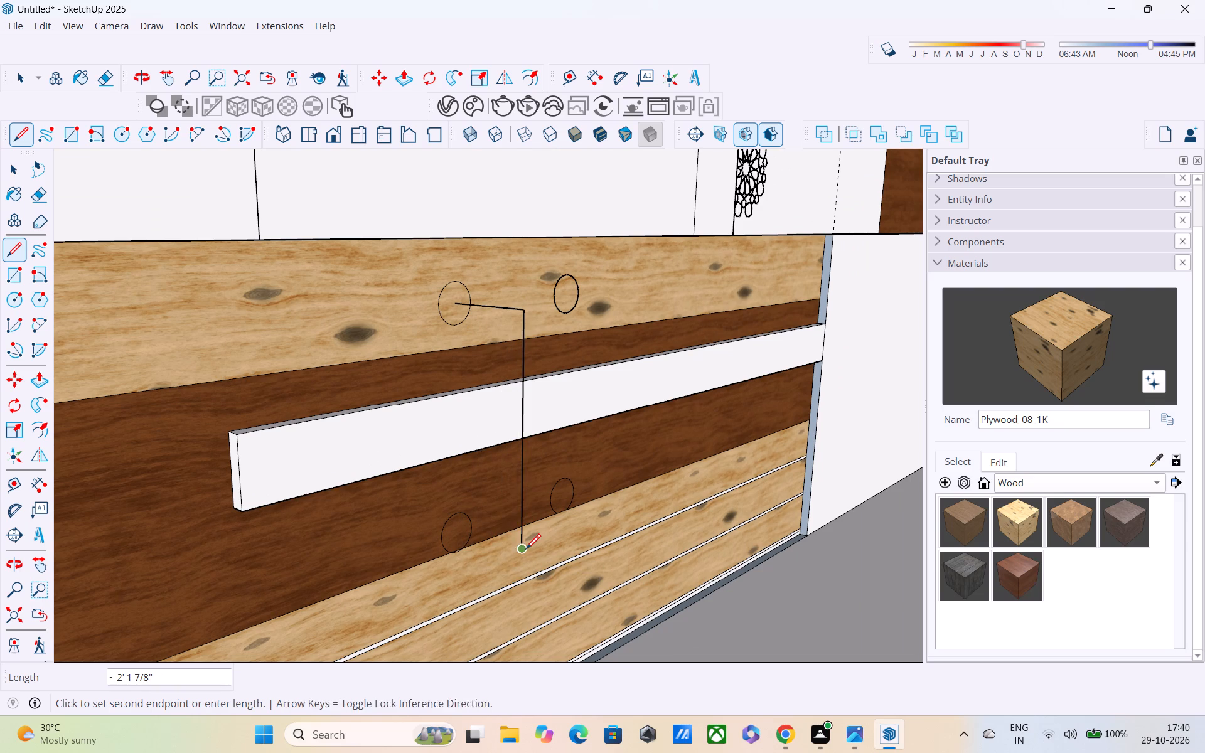
click(453, 542)
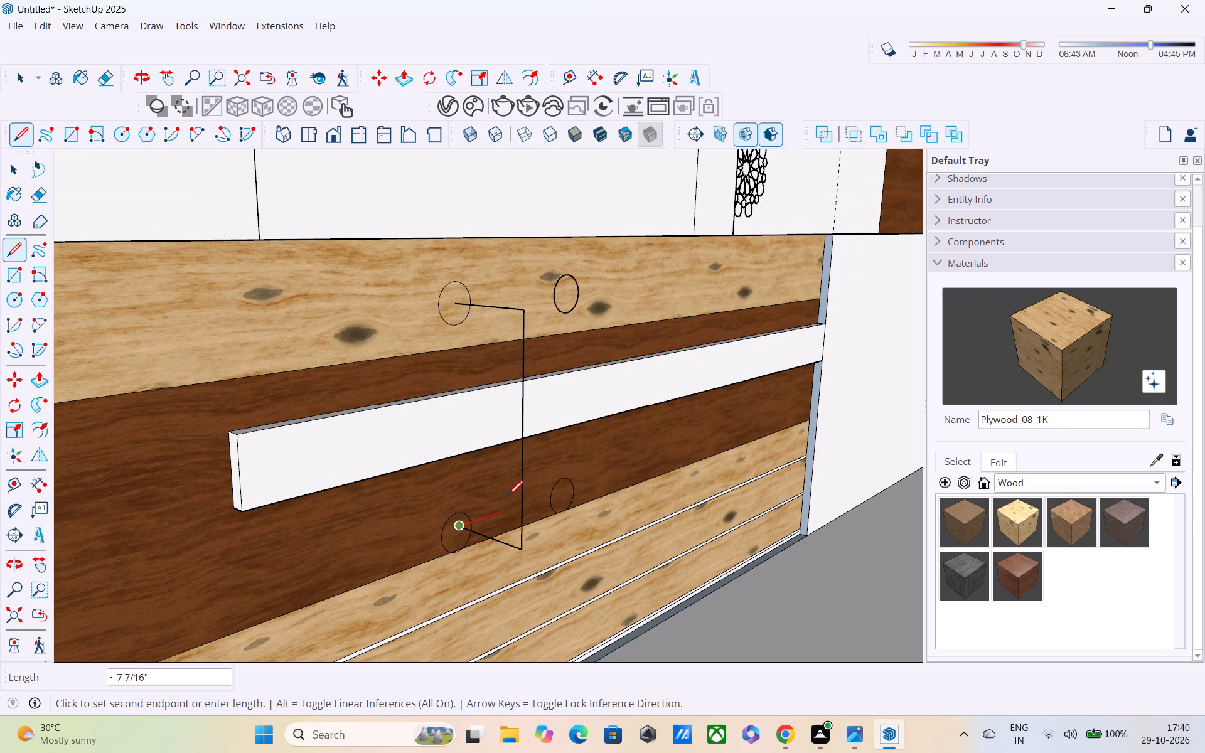
scroll(515, 489, down, 3)
middle_drag(515, 489, 413, 469)
key(space)
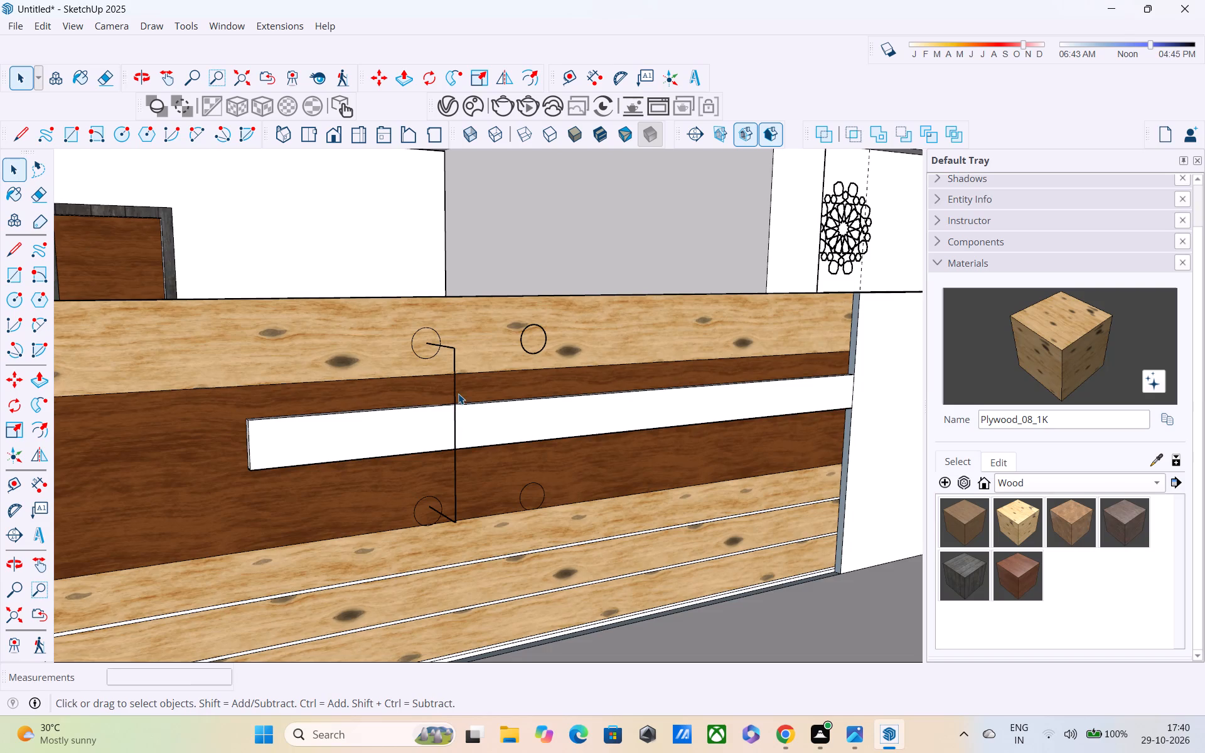
Draw a line straight outward from the center of the second upper circle, perpendicular to the gate panel.
middle_drag(456, 393, 400, 378)
middle_drag(473, 351, 415, 325)
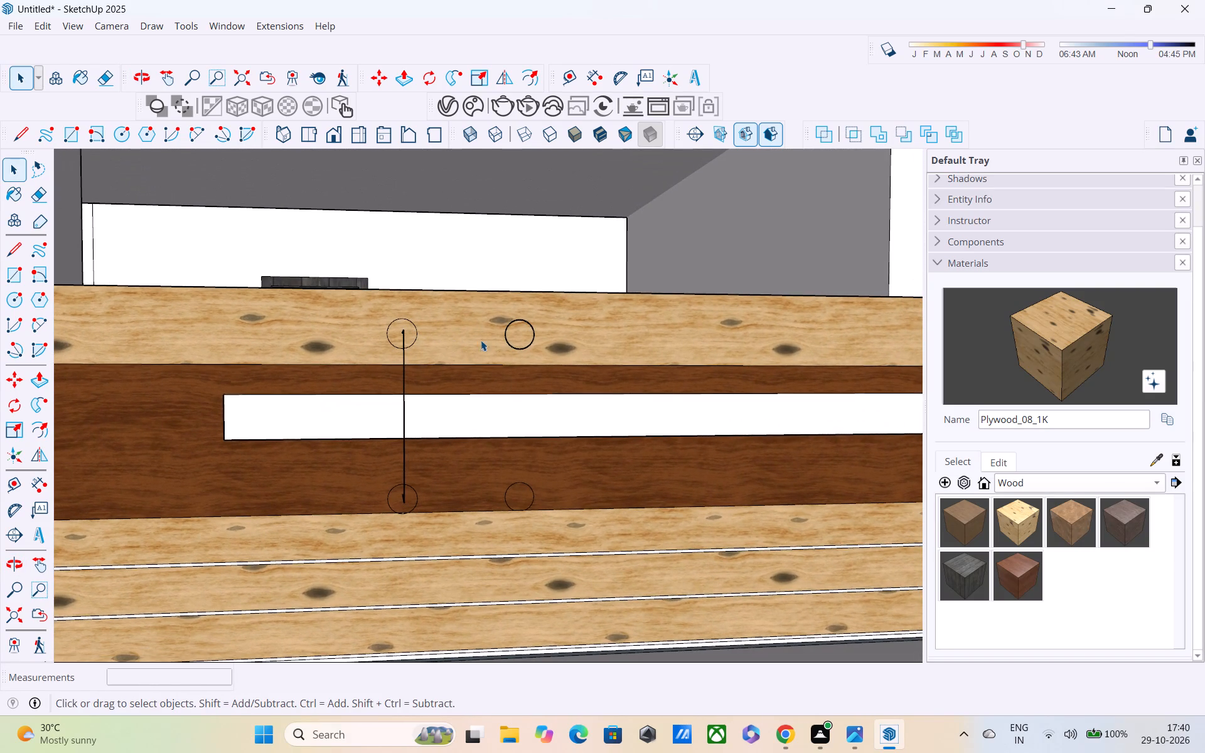
key(l)
click(518, 339)
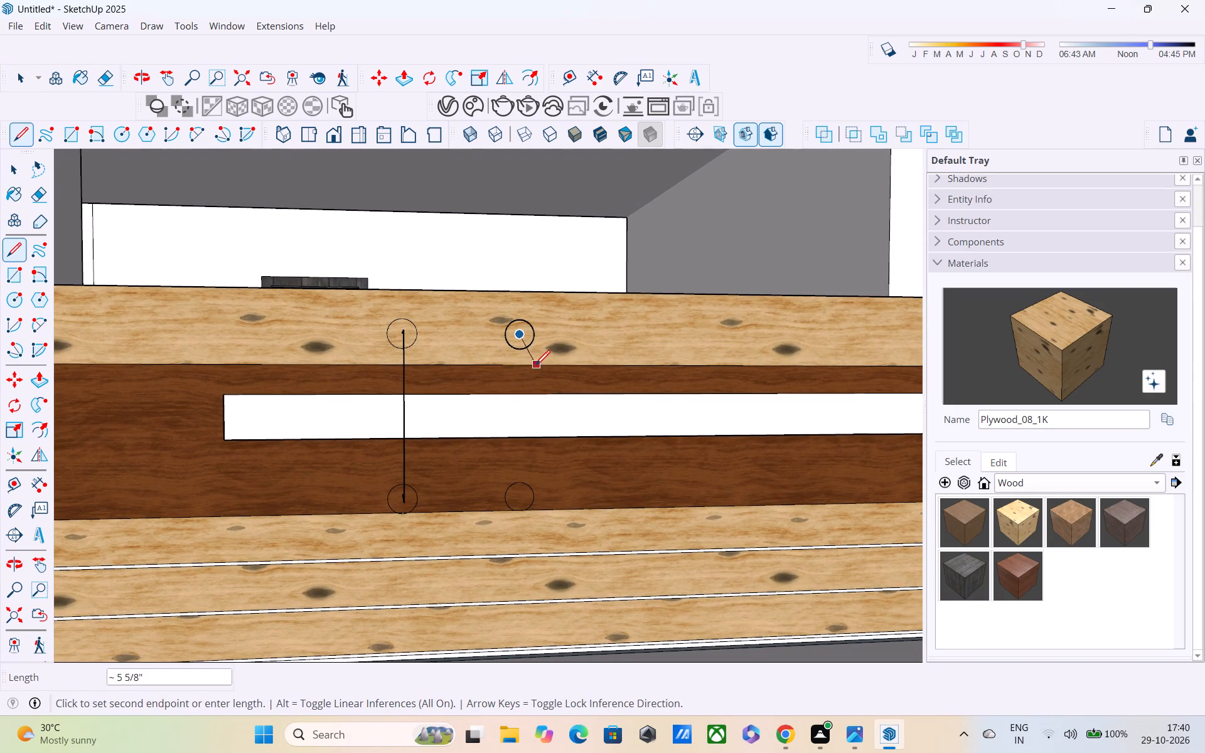
middle_drag(534, 357, 787, 417)
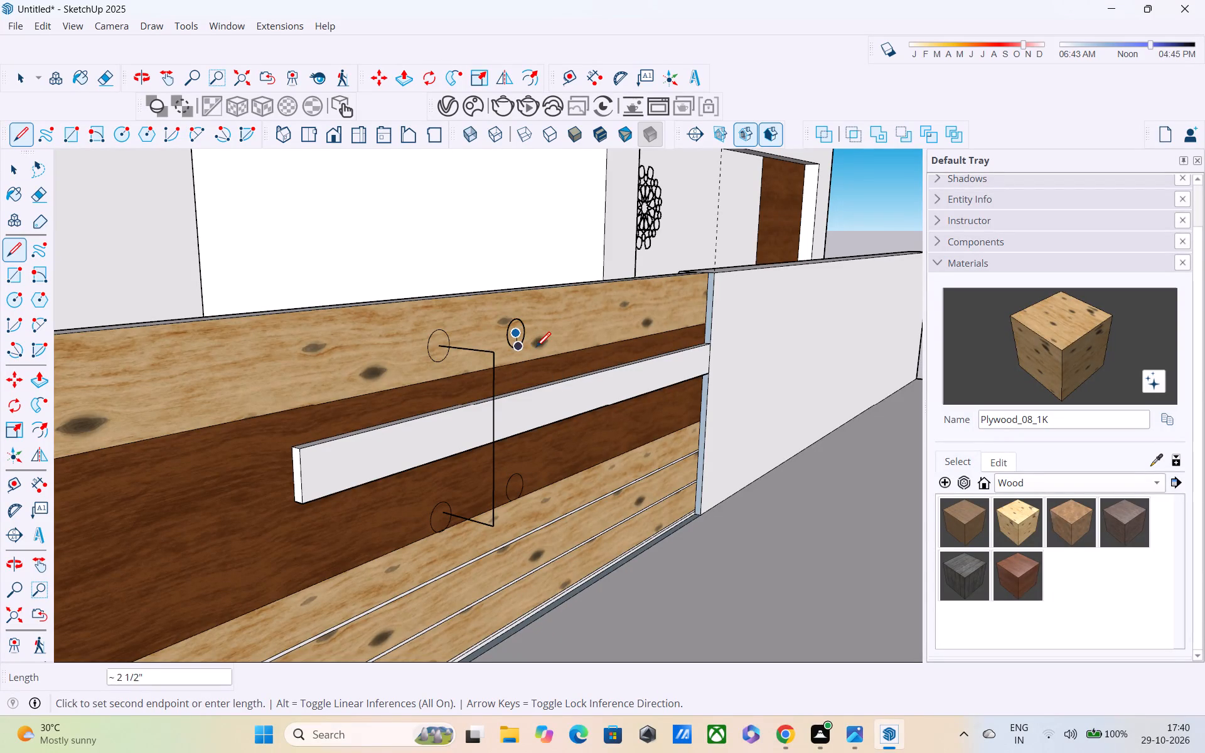
click(555, 343)
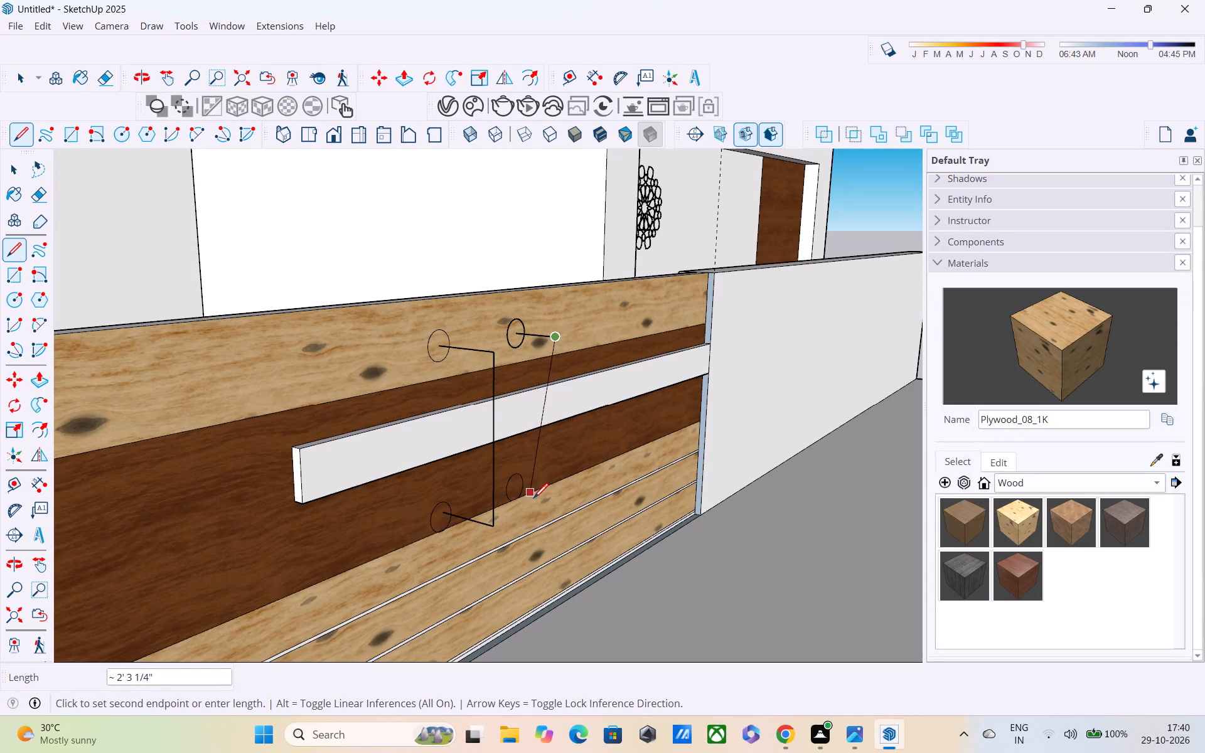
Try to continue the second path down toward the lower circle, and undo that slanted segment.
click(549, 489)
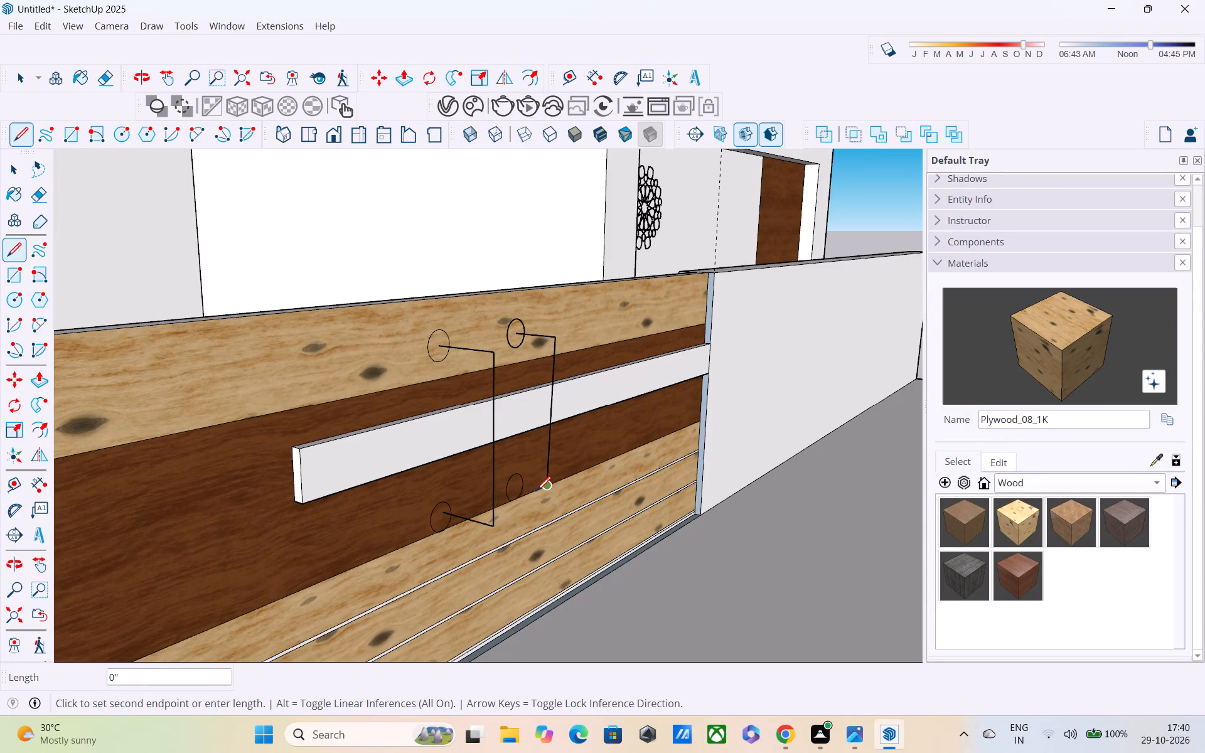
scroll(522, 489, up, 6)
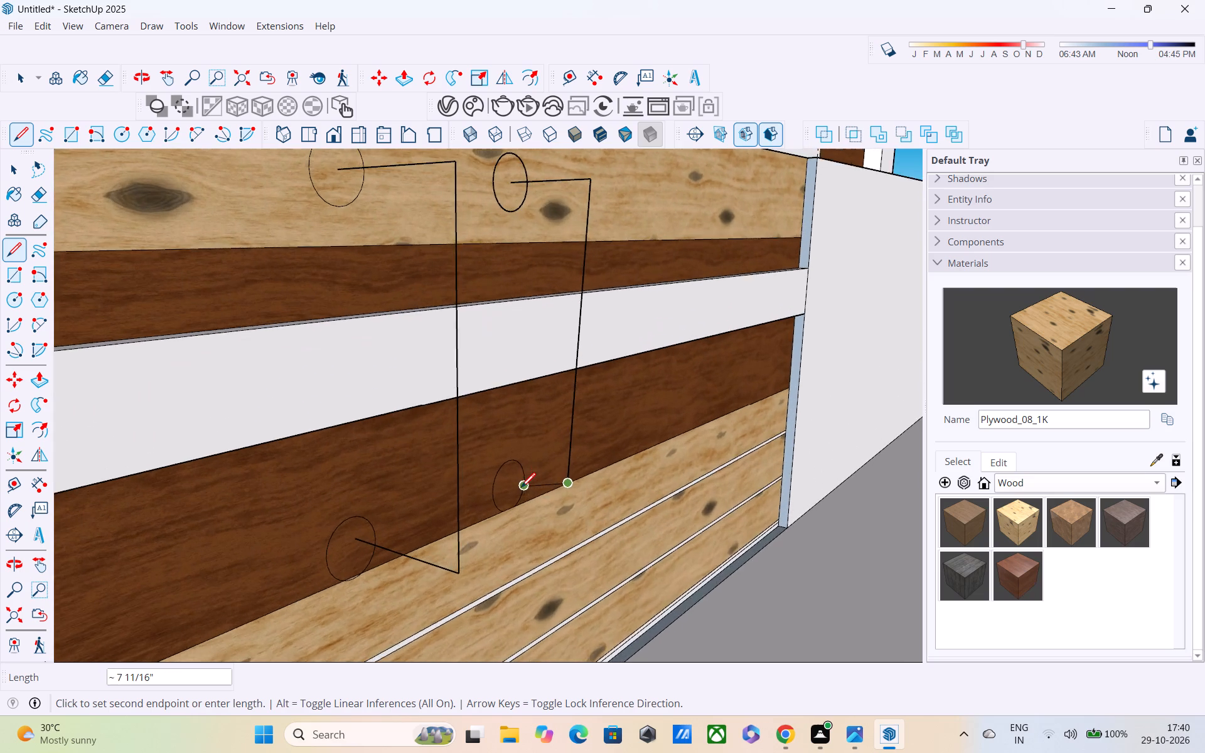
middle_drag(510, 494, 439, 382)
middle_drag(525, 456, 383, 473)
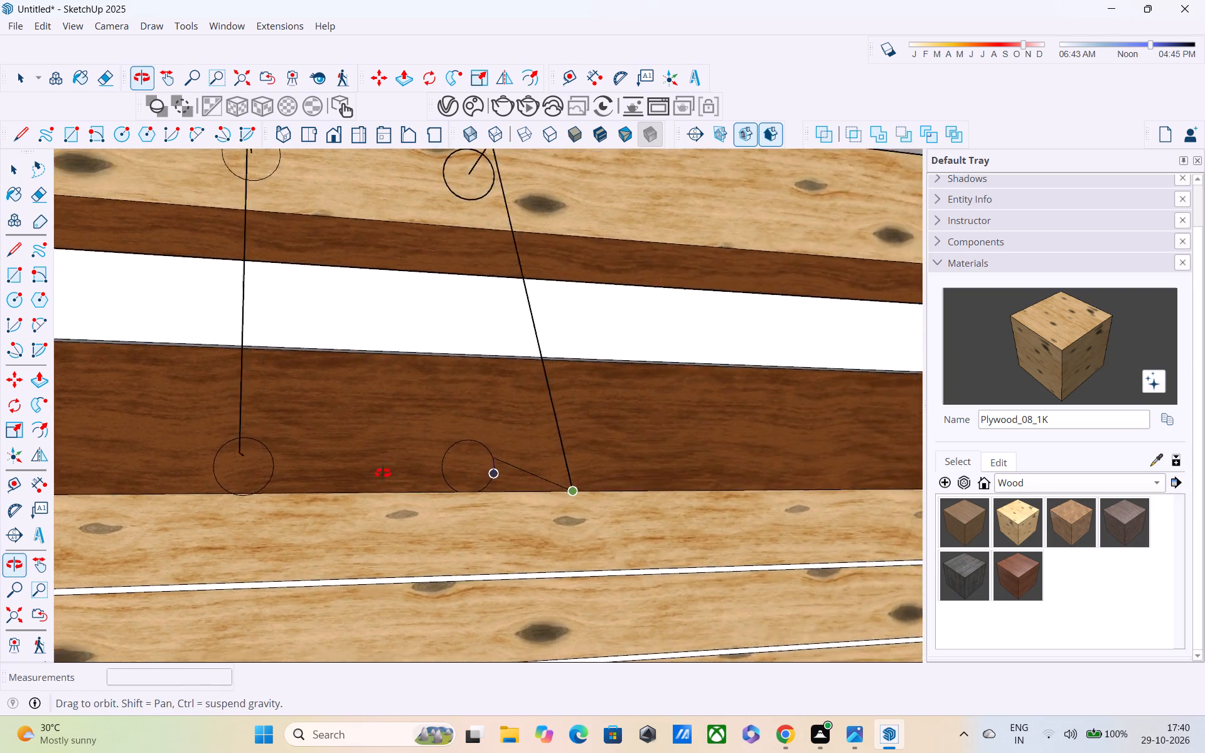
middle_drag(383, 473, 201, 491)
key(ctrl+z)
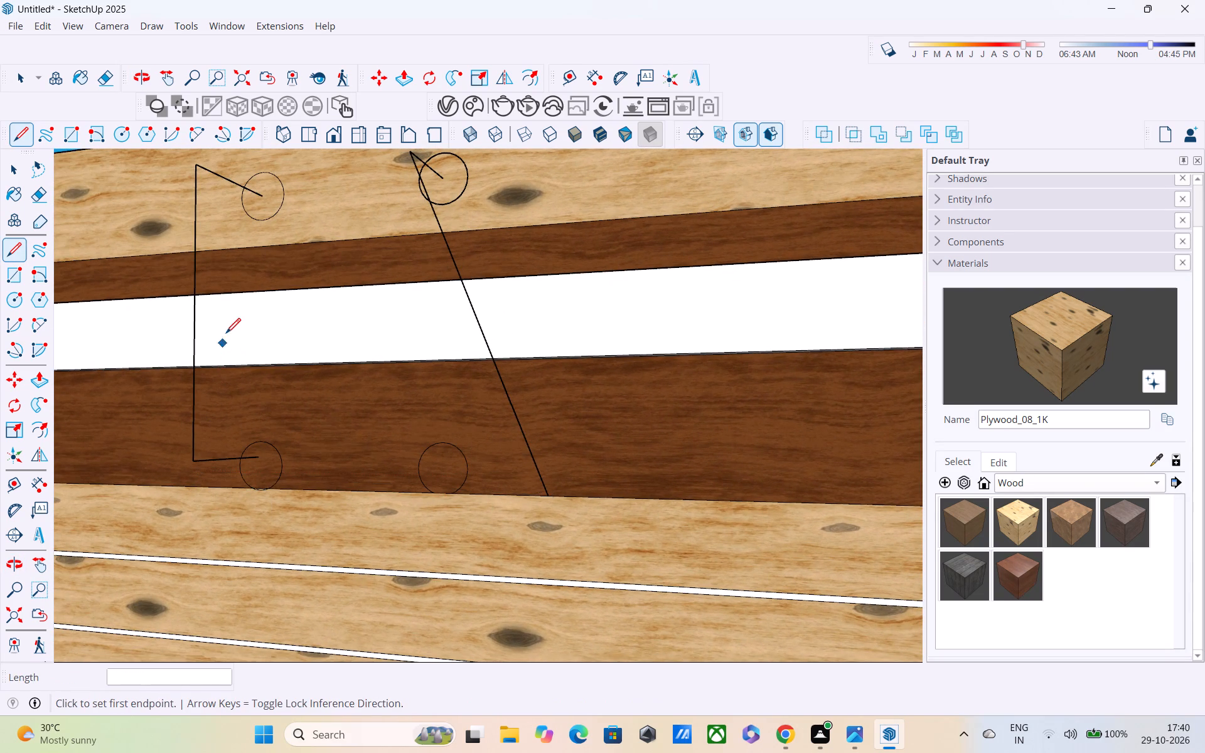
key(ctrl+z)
Complete the second path with a vertical line down from the outward line's free end and a return line of about 7 7/8" into the lower circle.
shift+middle_drag(344, 279, 382, 349)
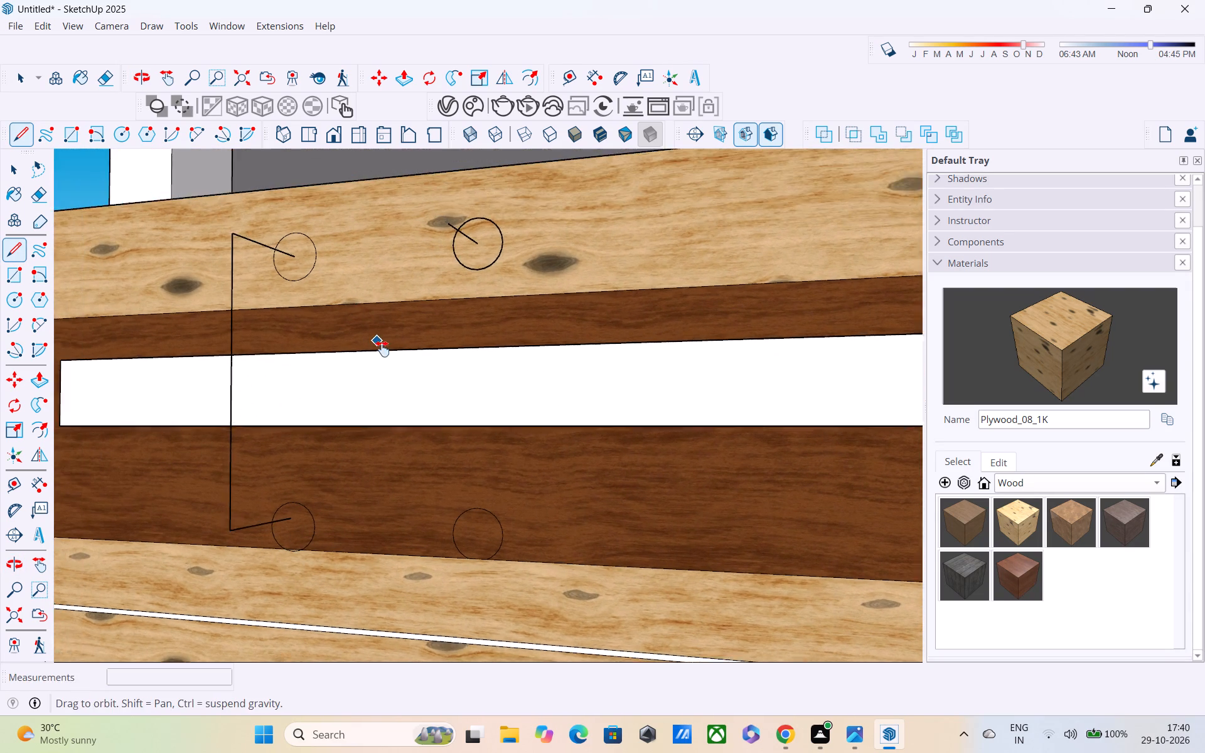
shift+middle_drag(382, 349, 408, 381)
click(484, 270)
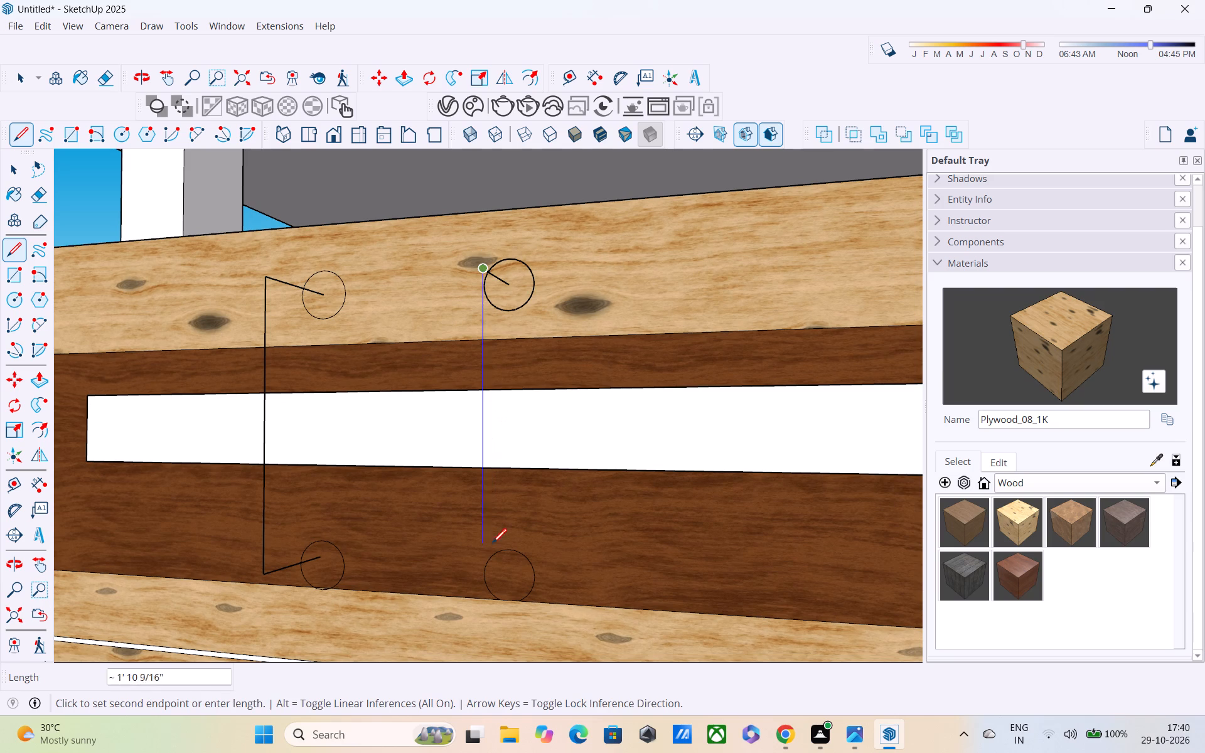
click(490, 577)
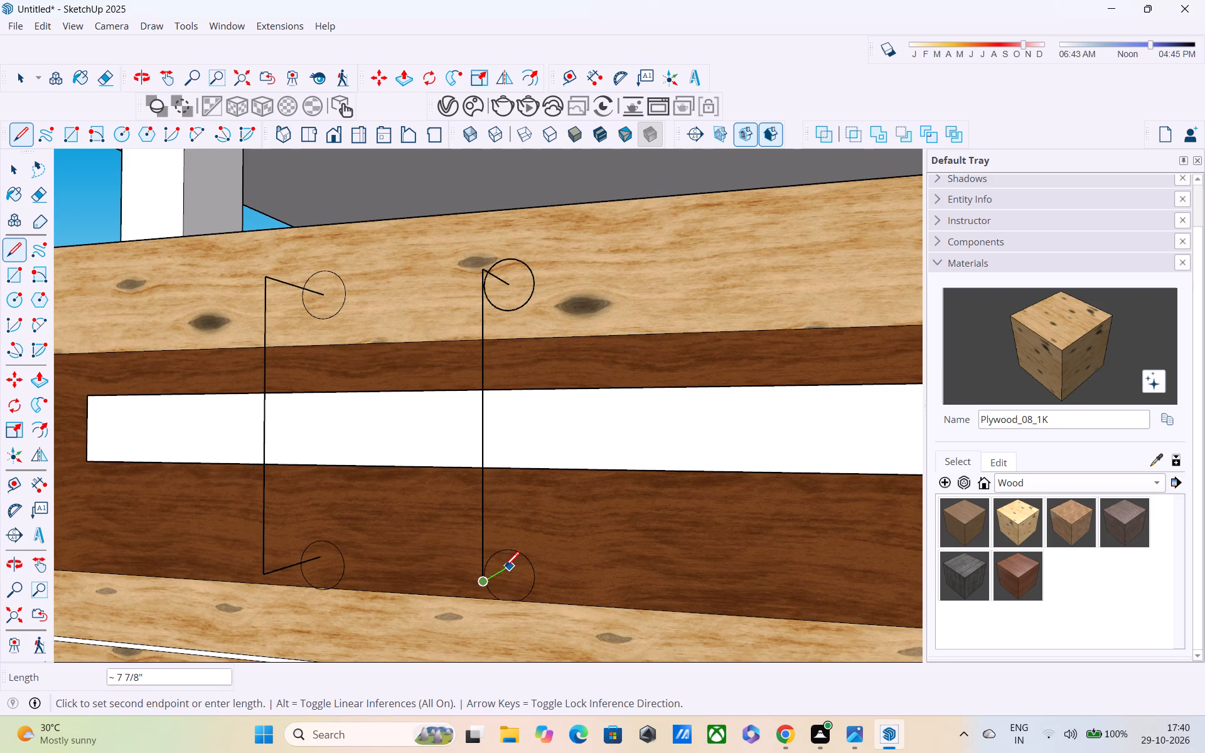
click(505, 568)
scroll(510, 579, down, 1)
middle_drag(535, 589, 606, 606)
scroll(609, 607, up, 1)
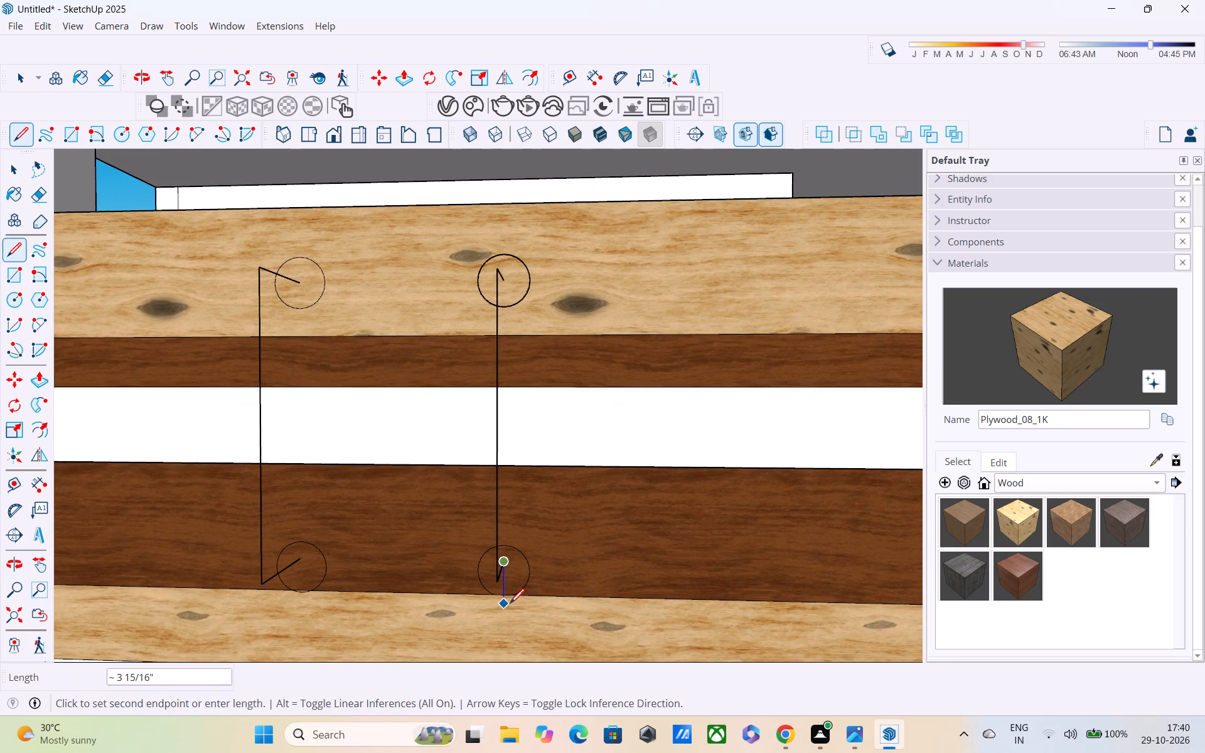
middle_drag(510, 605, 611, 617)
key(space)
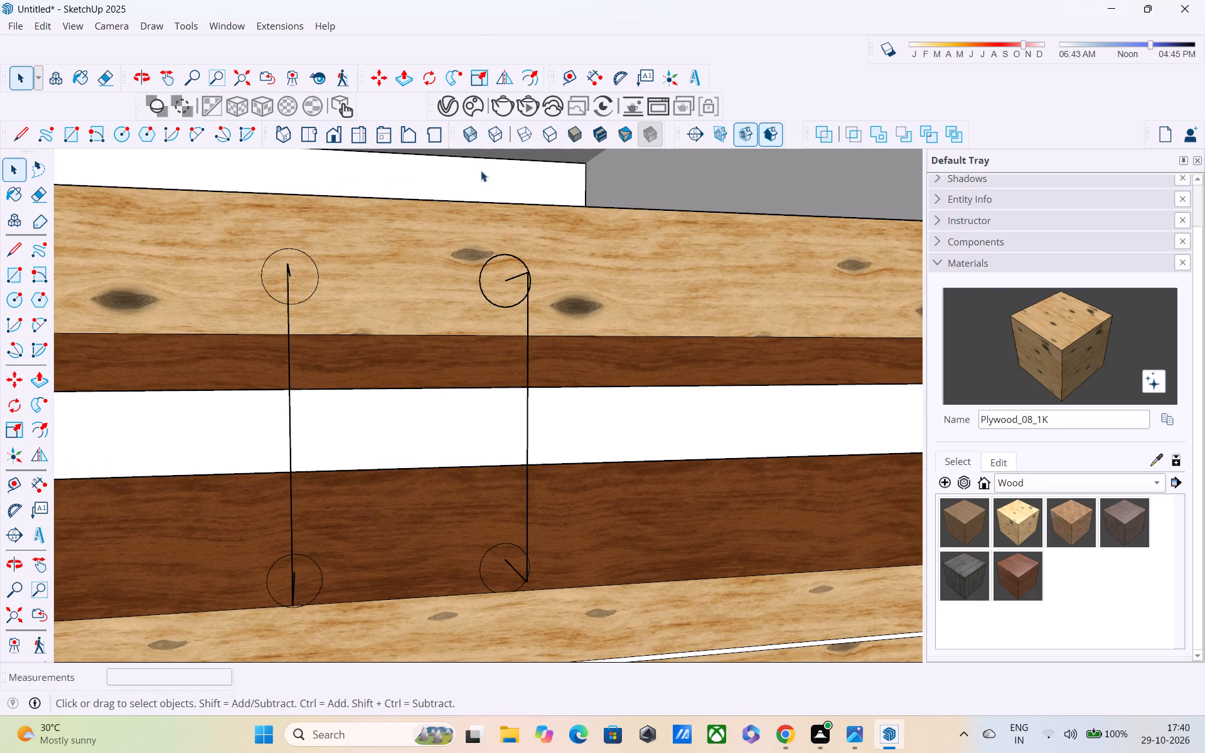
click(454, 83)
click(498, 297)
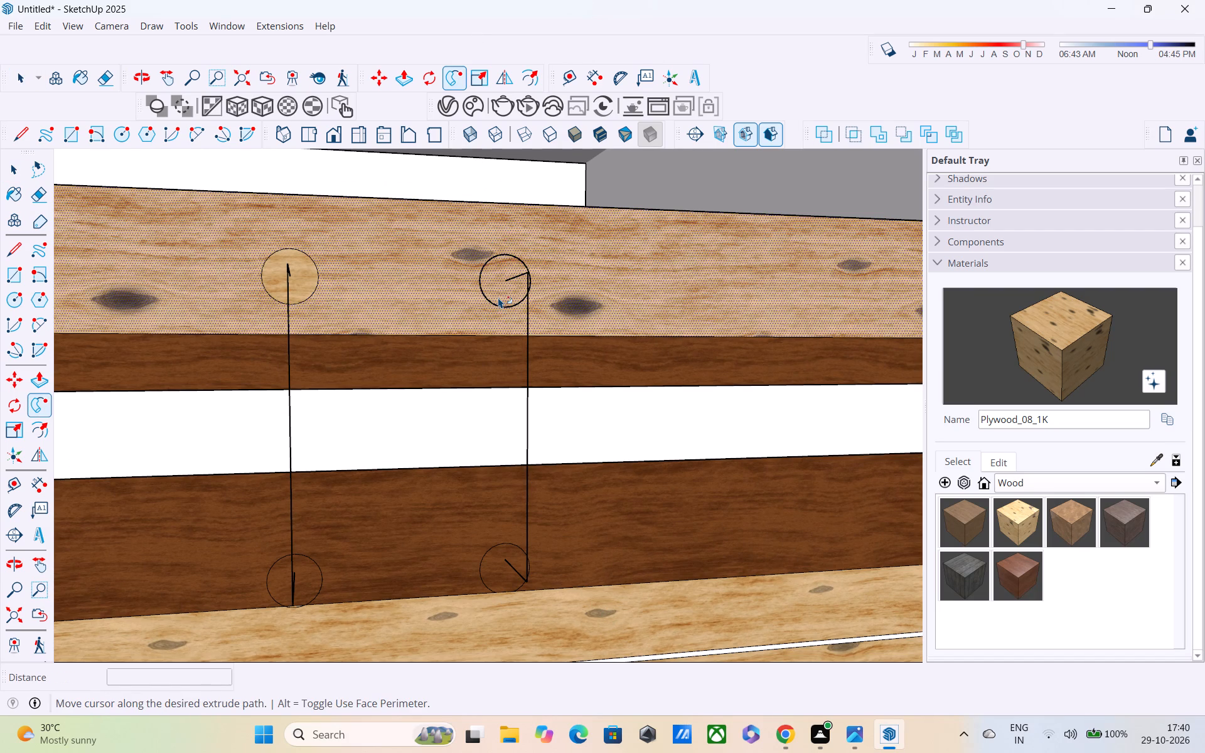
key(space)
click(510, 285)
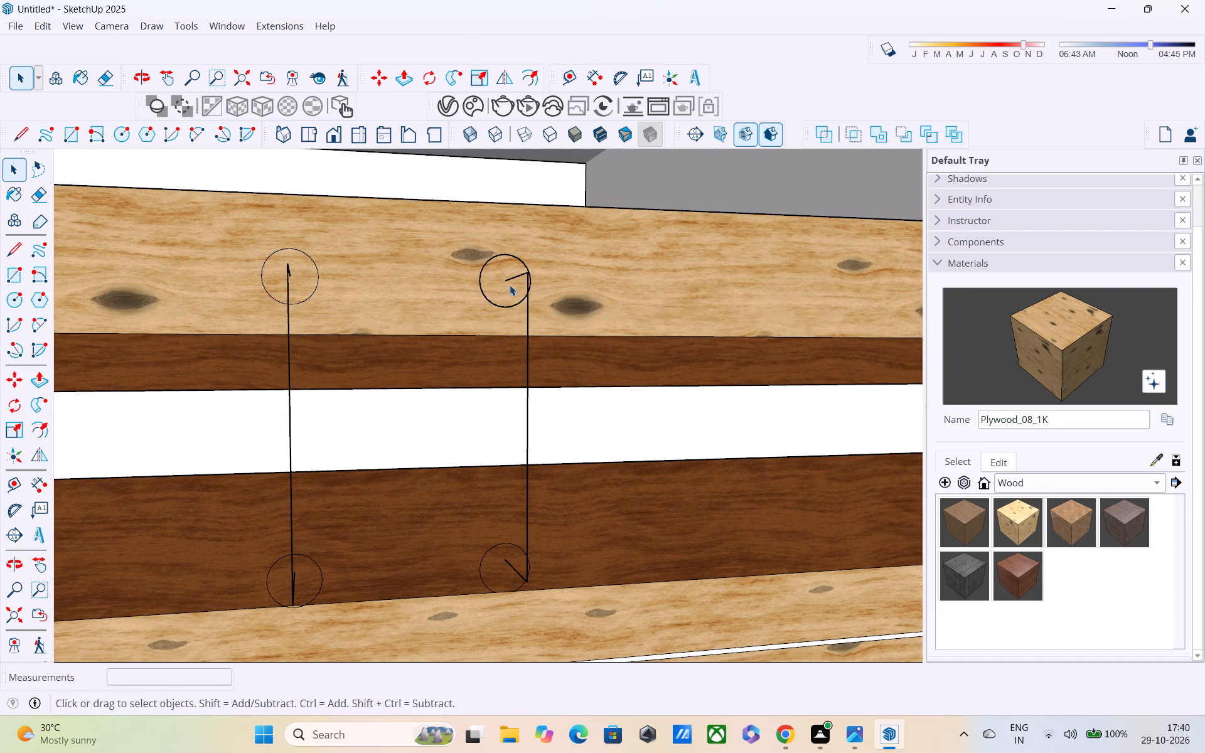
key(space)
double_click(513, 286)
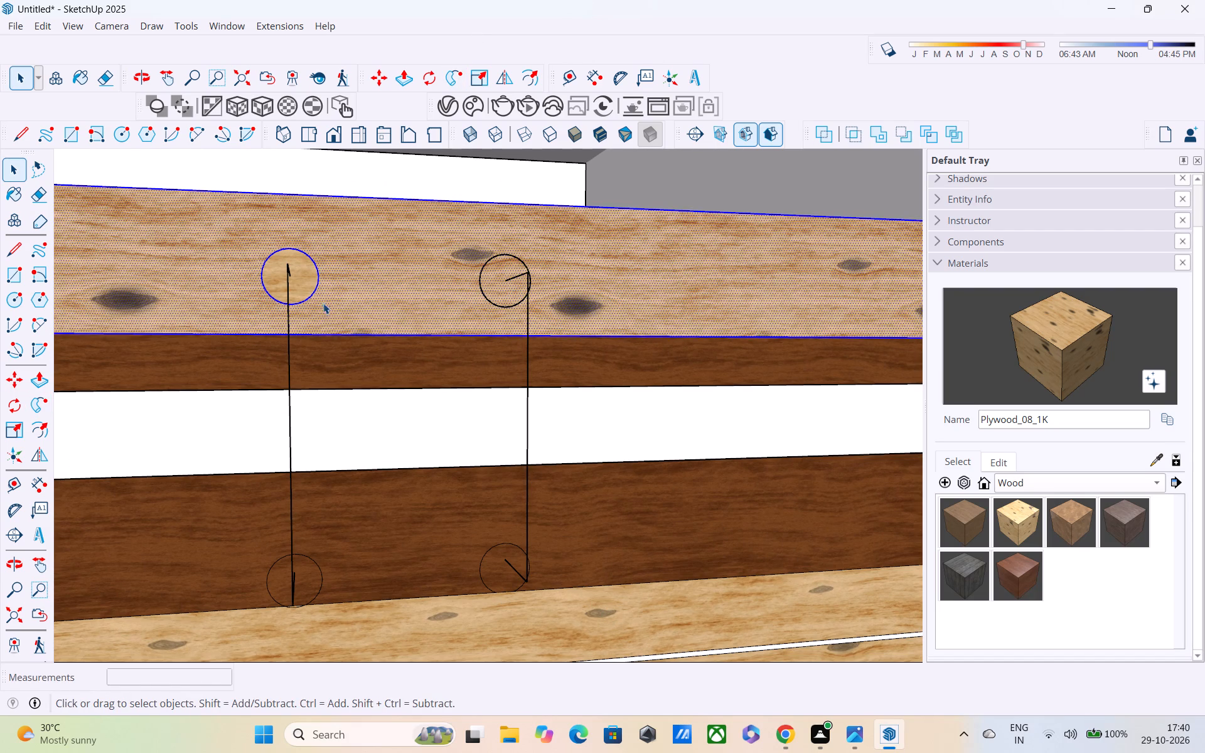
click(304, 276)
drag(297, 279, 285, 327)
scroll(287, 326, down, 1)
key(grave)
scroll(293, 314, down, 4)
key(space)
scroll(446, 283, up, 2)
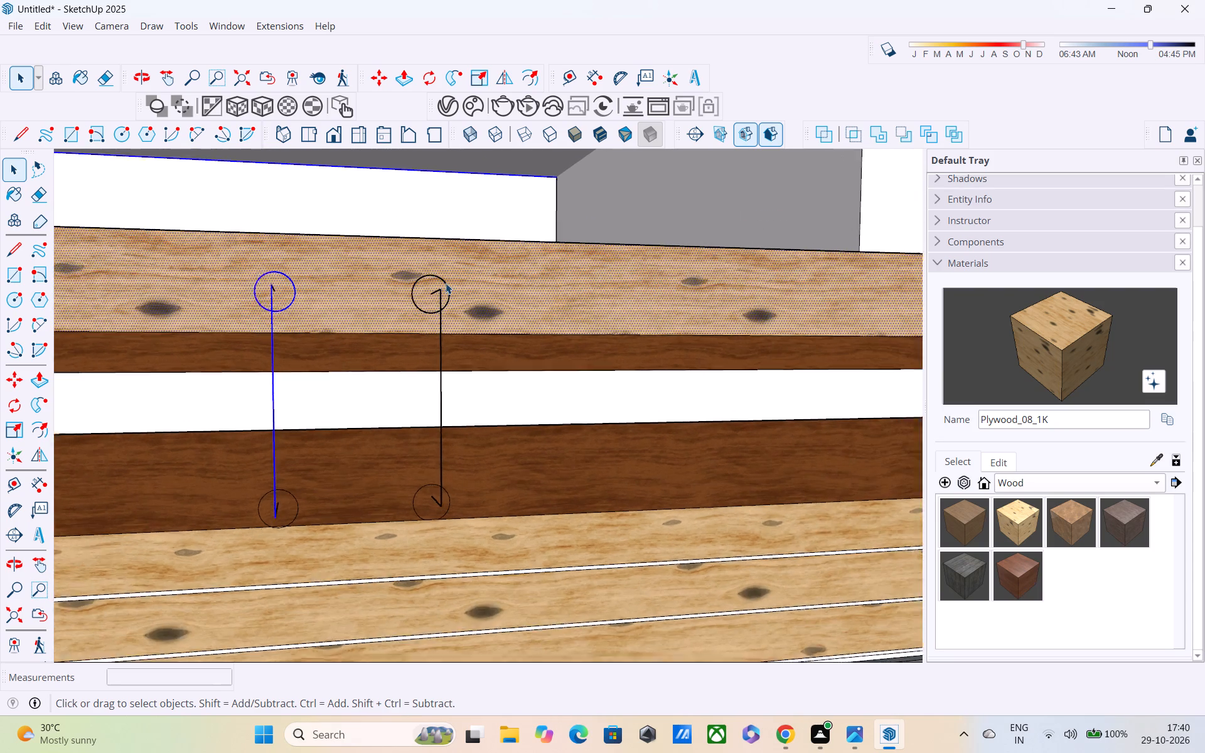
Retrace the upper circle of the handle path farther from the white strip's free end, with a radius of about 2 3/8".
scroll(446, 283, up, 2)
key(space)
key(c)
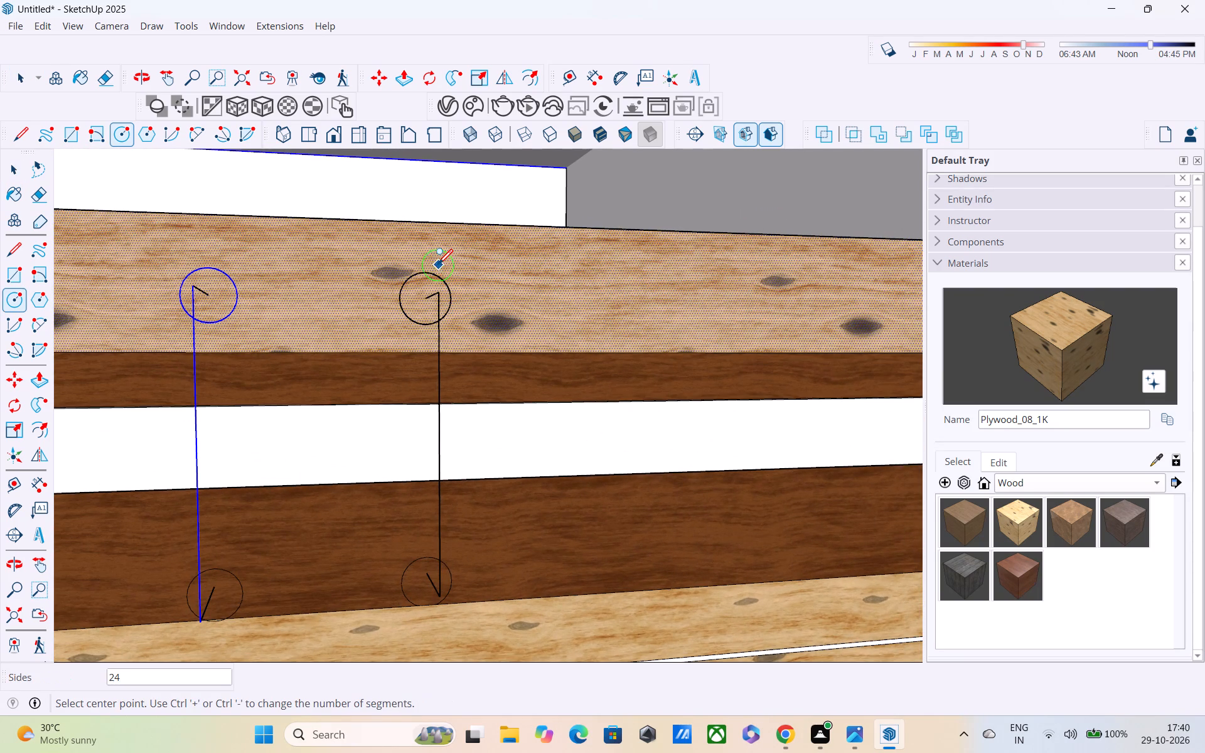
scroll(434, 272, up, 2)
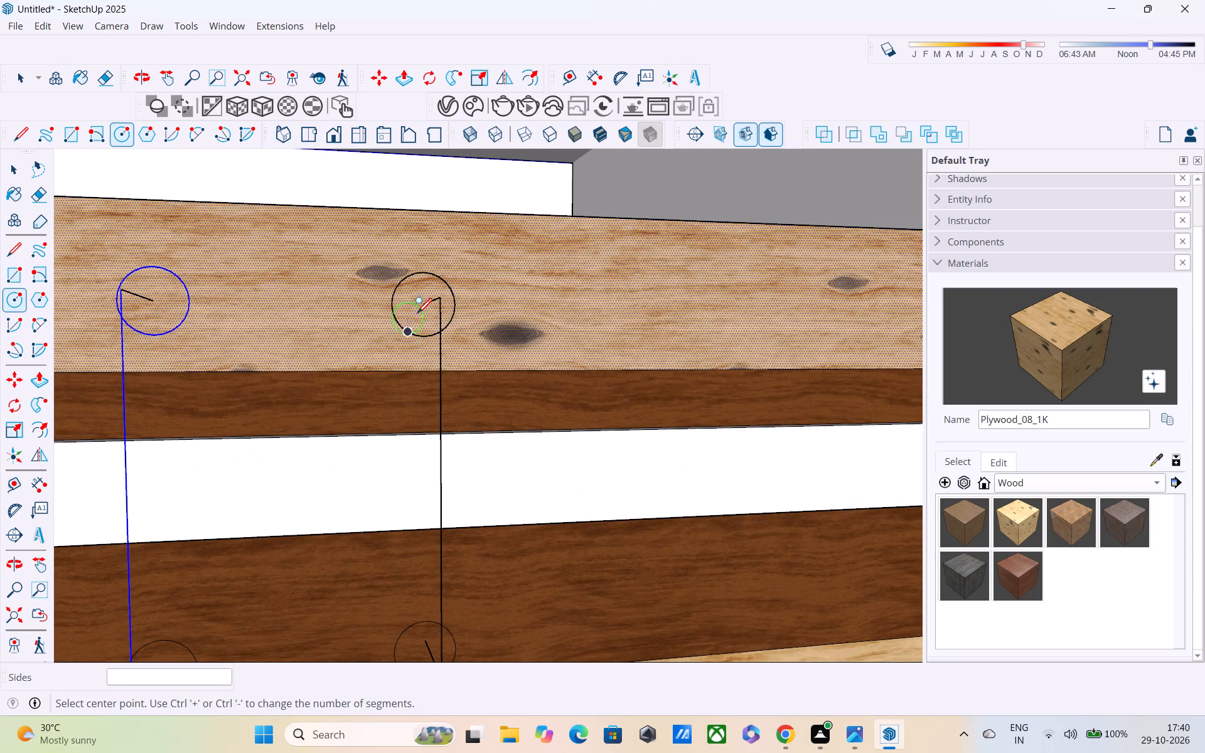
click(422, 308)
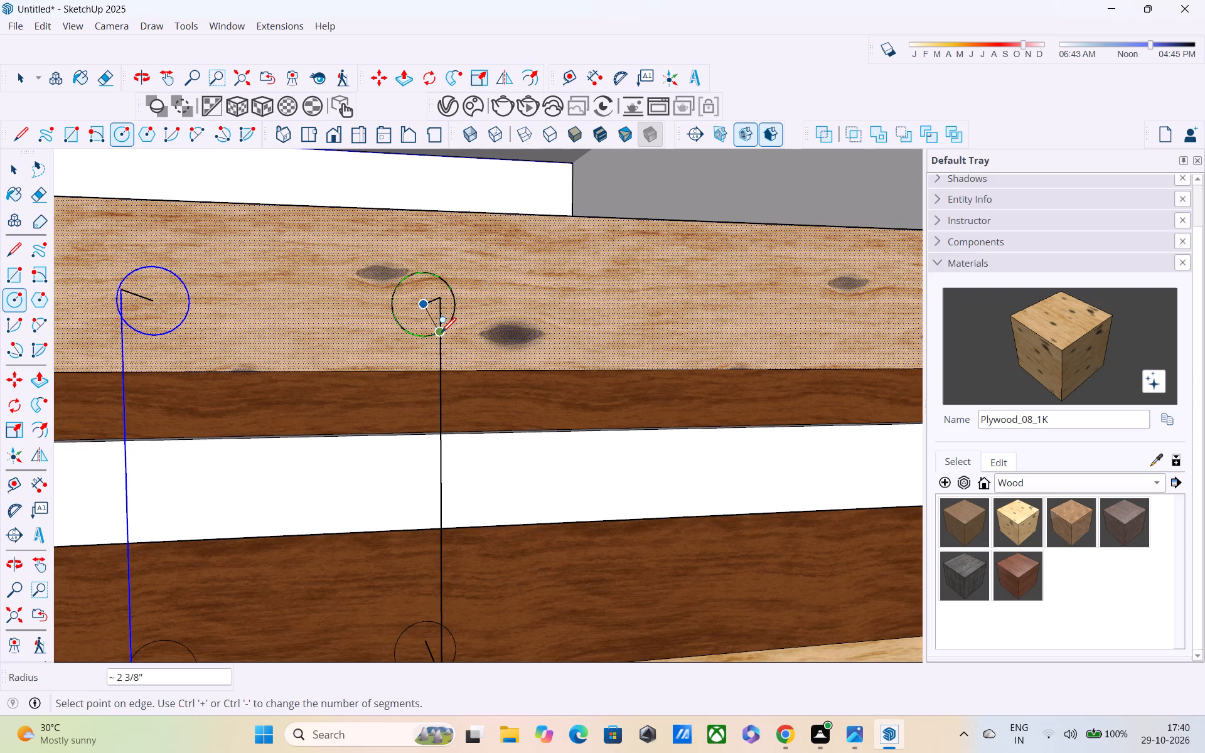
click(441, 334)
Retrace the lower circle of that same handle path from its center, matching the existing outline on the dark wood.
scroll(441, 334, down, 5)
shift+middle_drag(436, 520, 432, 413)
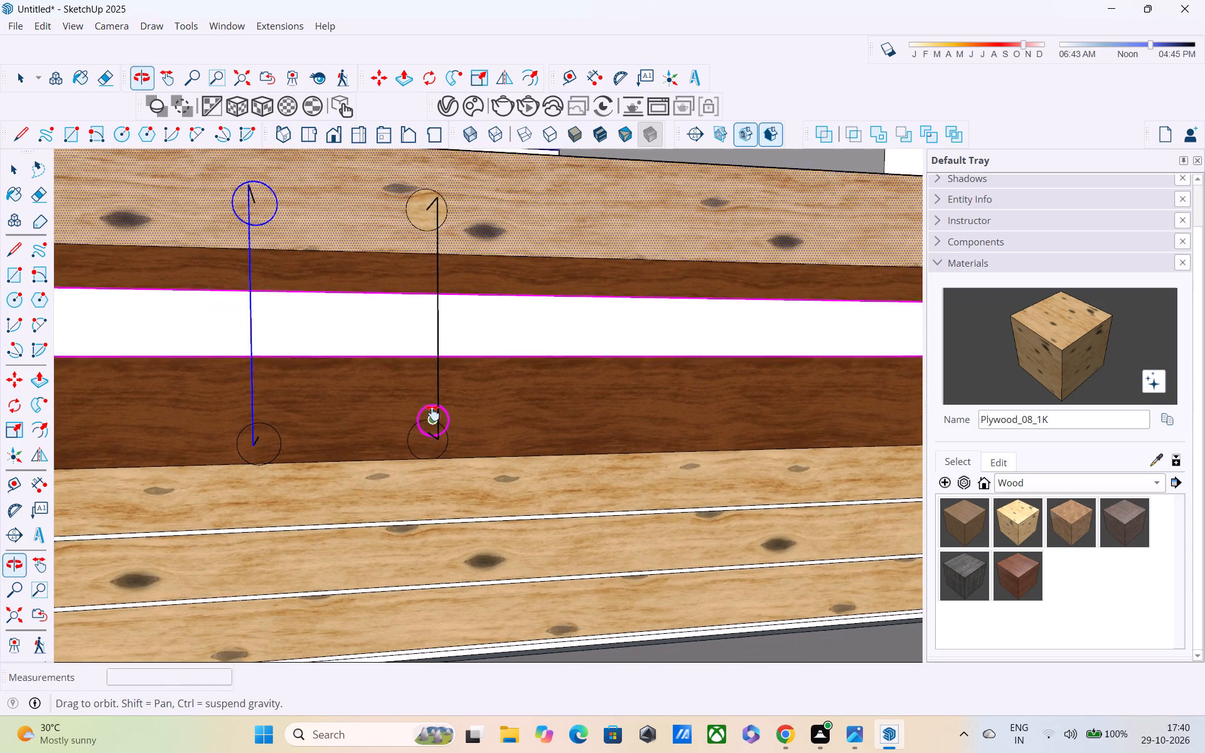
shift+middle_drag(432, 413, 432, 404)
scroll(422, 441, up, 2)
key(space)
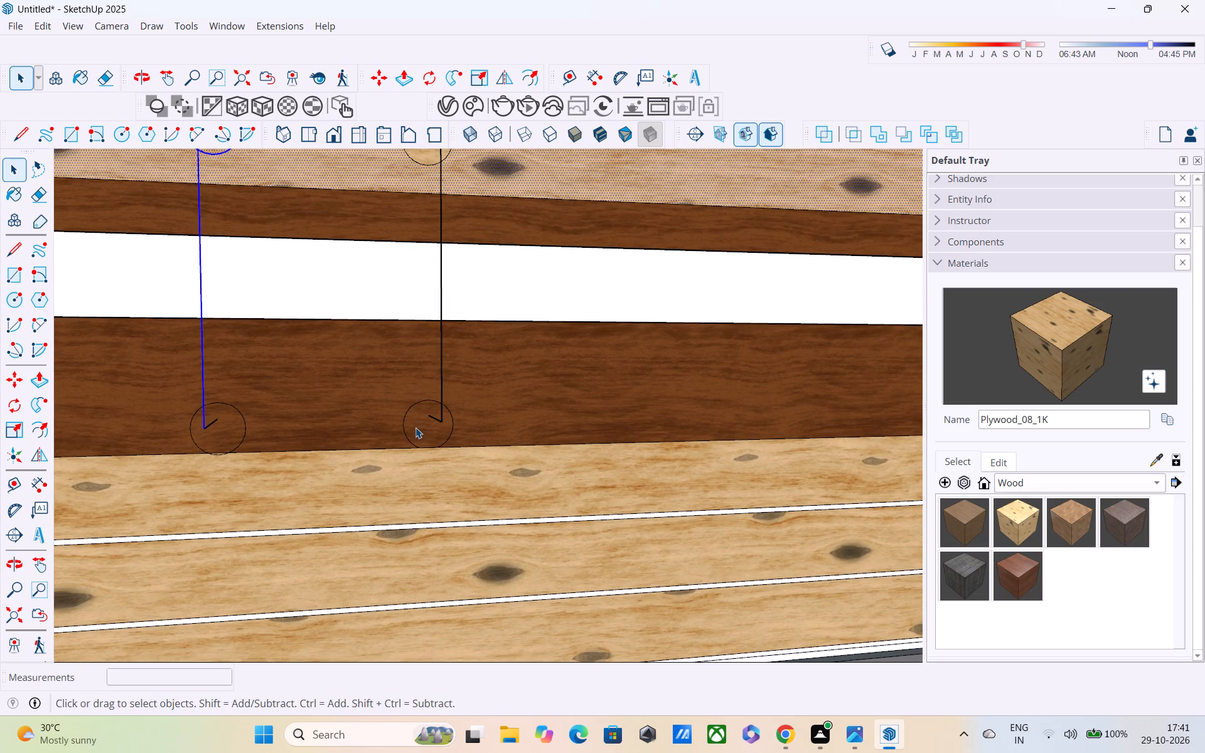
key(c)
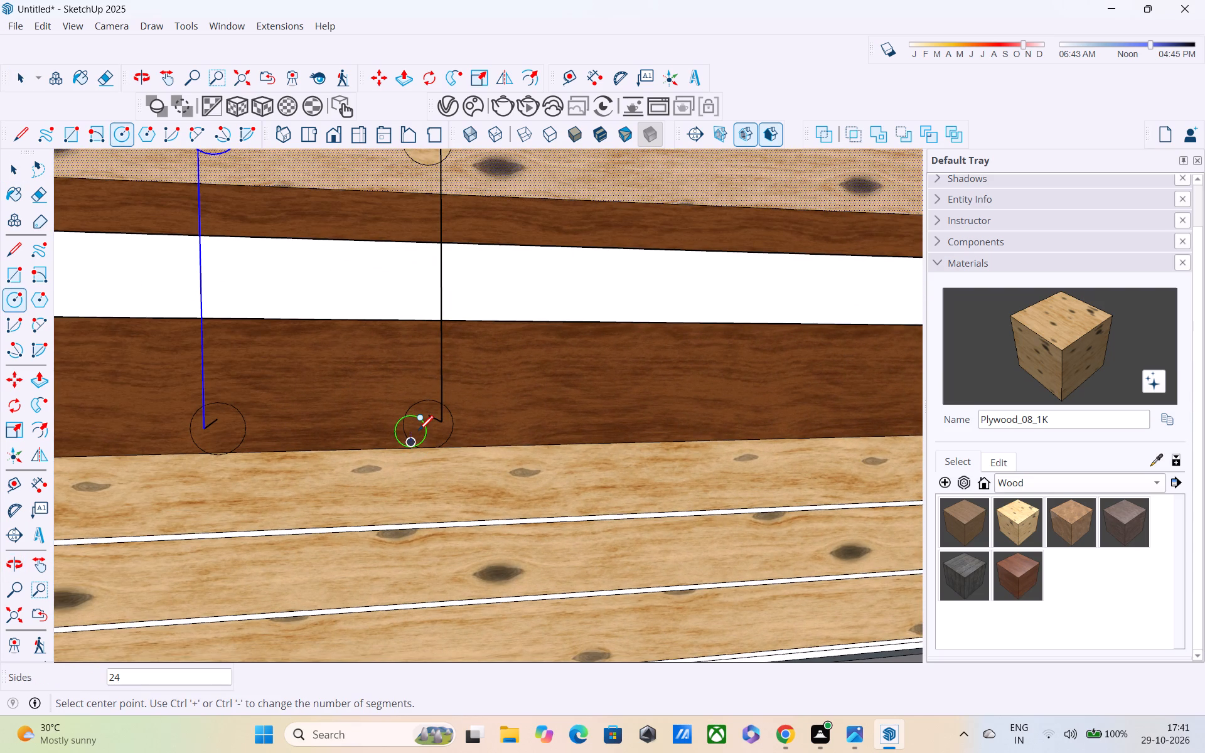
click(424, 428)
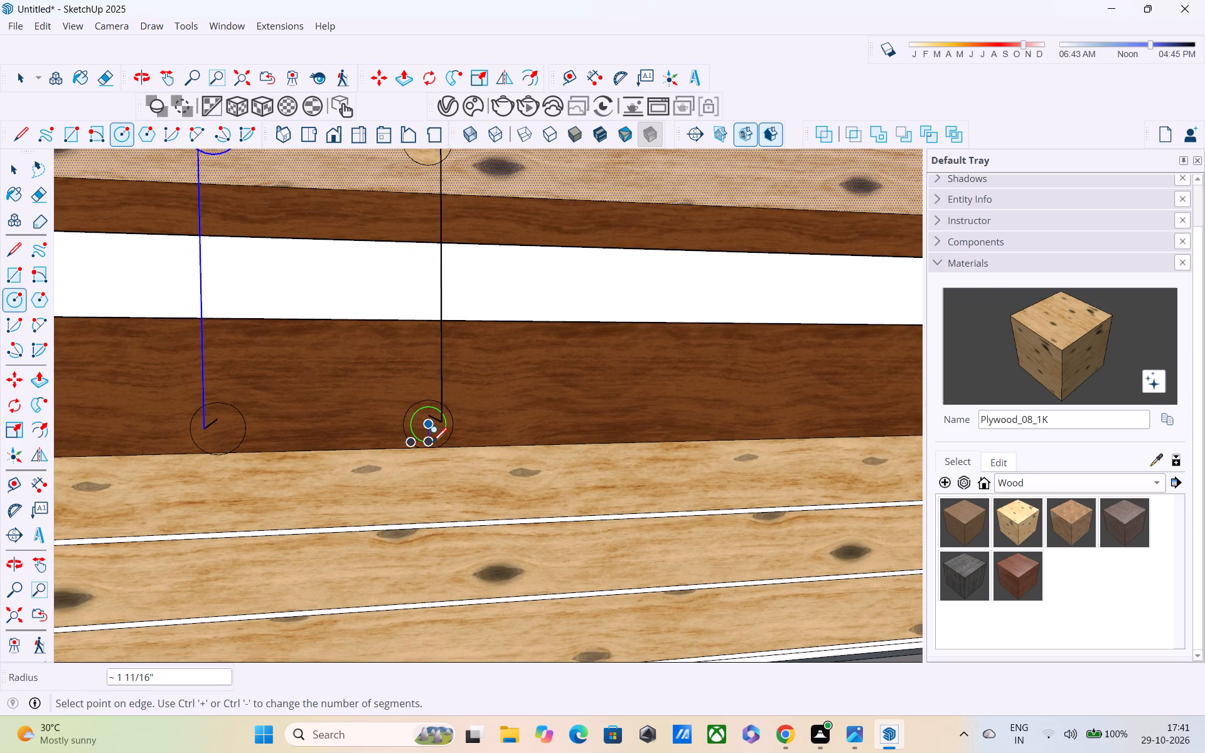
click(434, 446)
Retrace the lower circle of the handle path nearer the white strip's free end, matching its existing outline.
scroll(424, 439, down, 3)
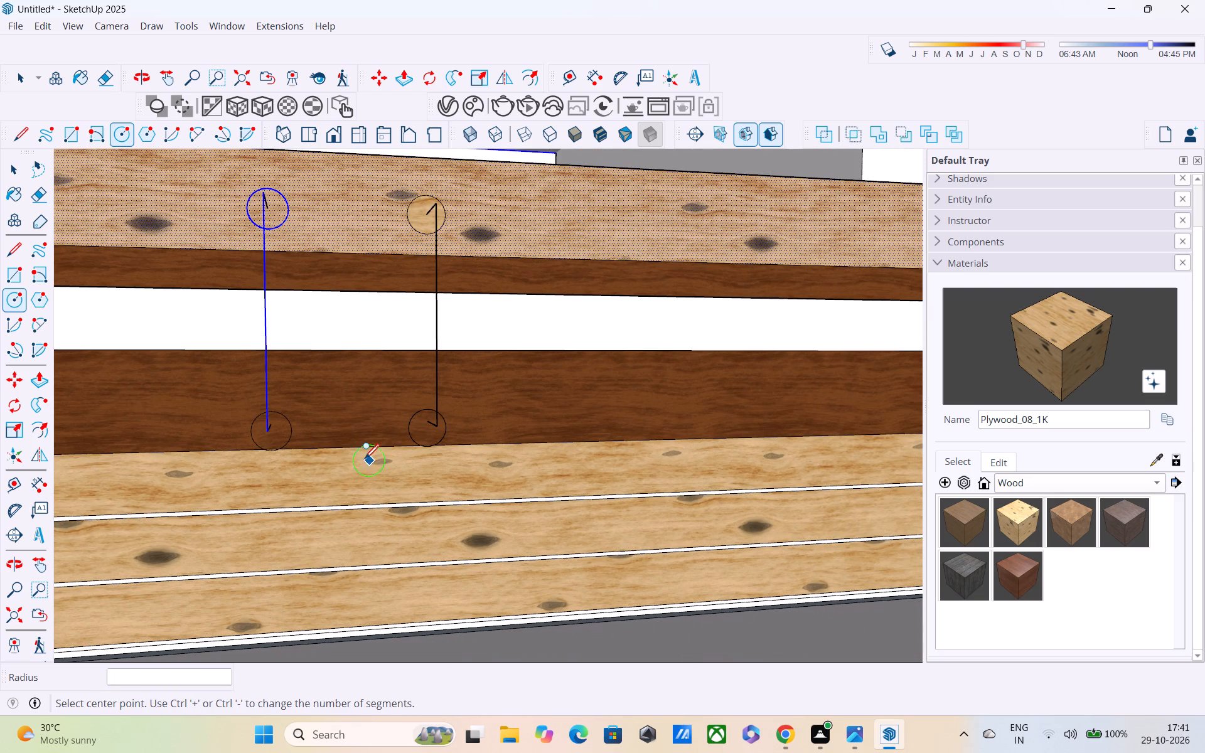
click(270, 434)
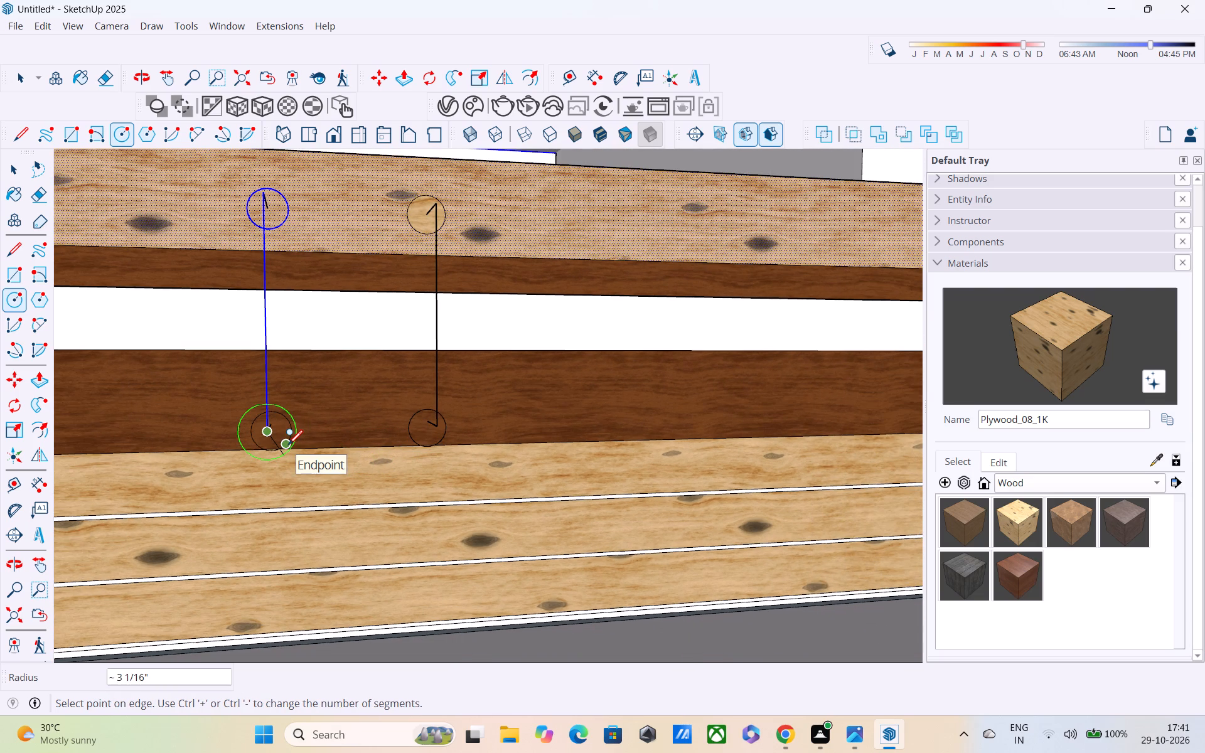
key(Escape)
middle_drag(267, 421, 351, 297)
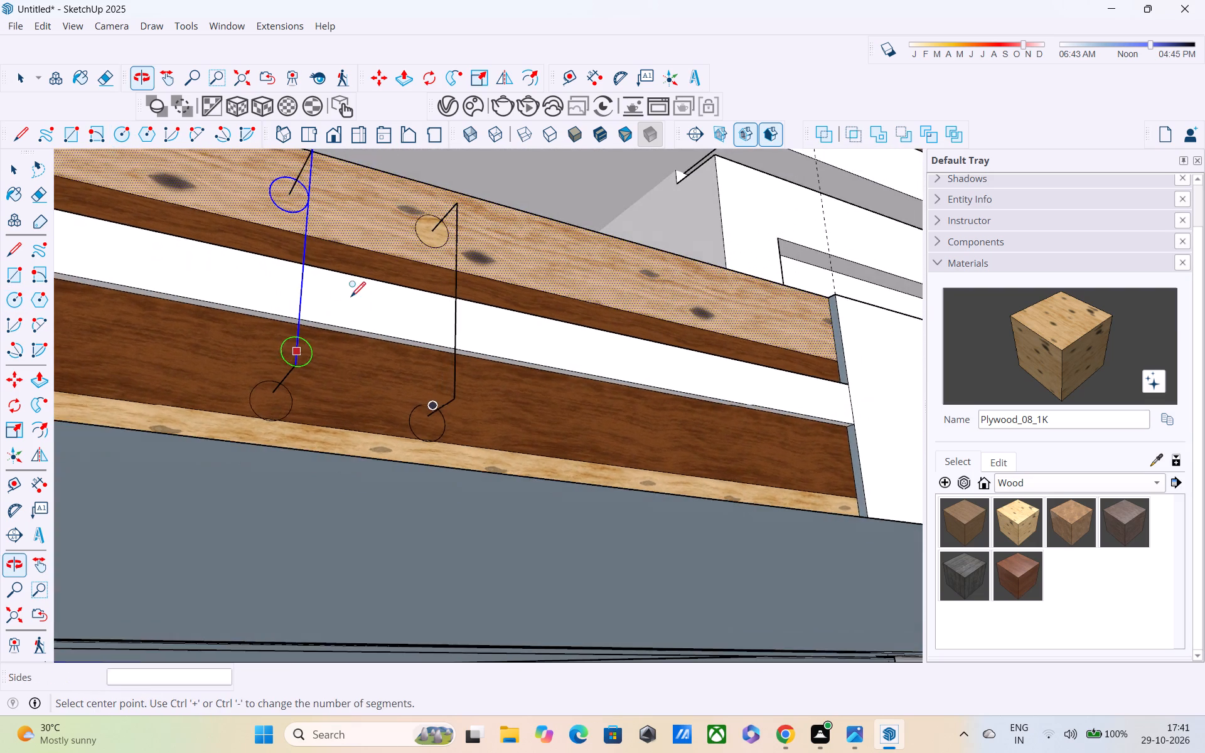
scroll(334, 381, up, 4)
scroll(289, 418, up, 4)
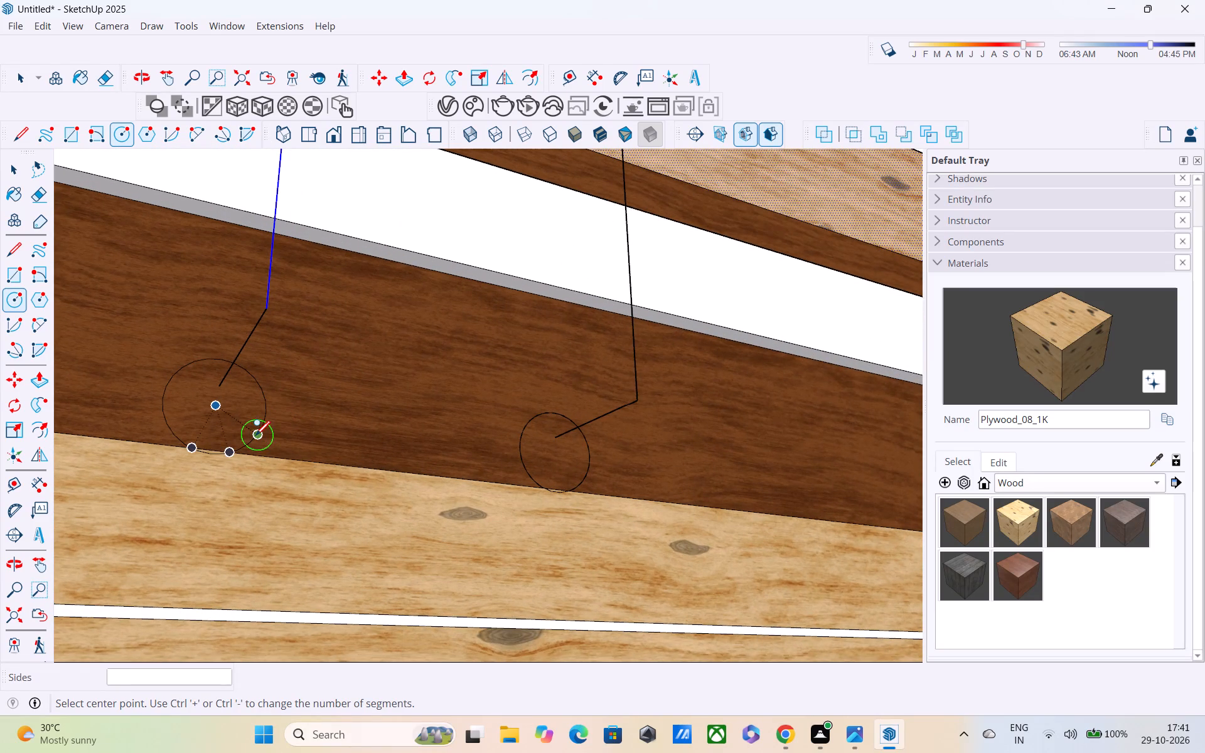
click(216, 403)
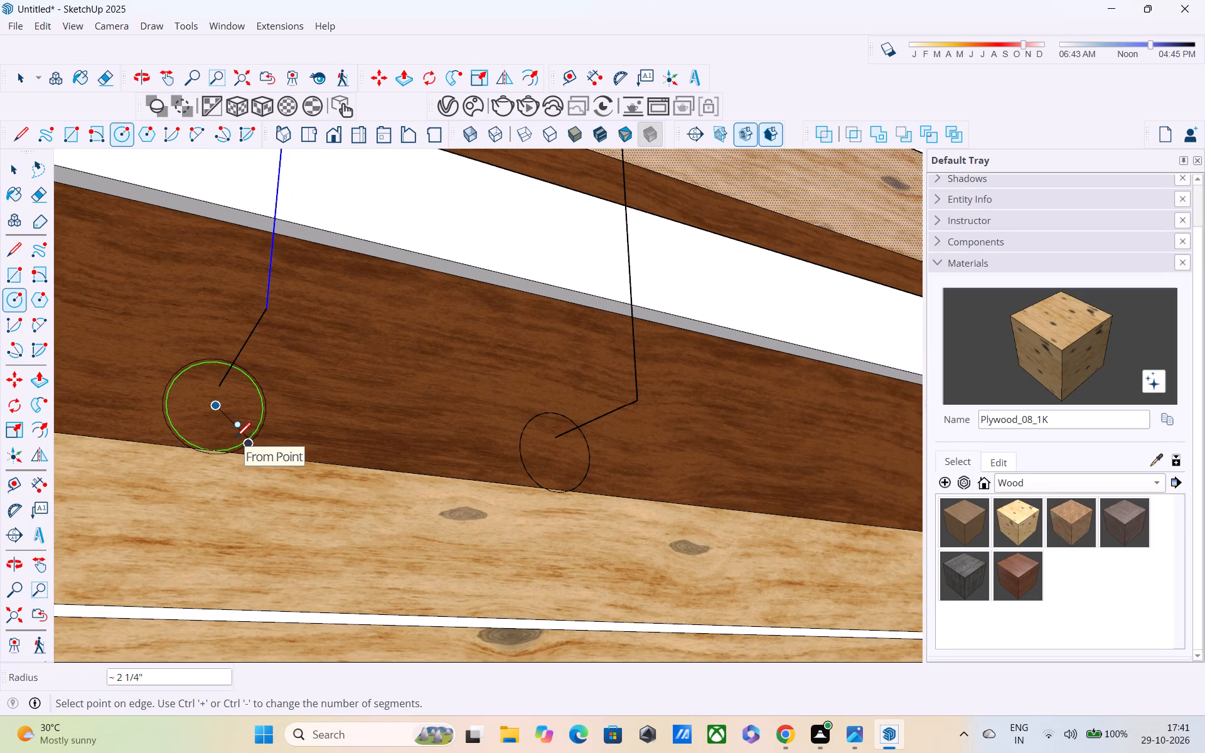
click(237, 441)
scroll(242, 429, down, 6)
key(space)
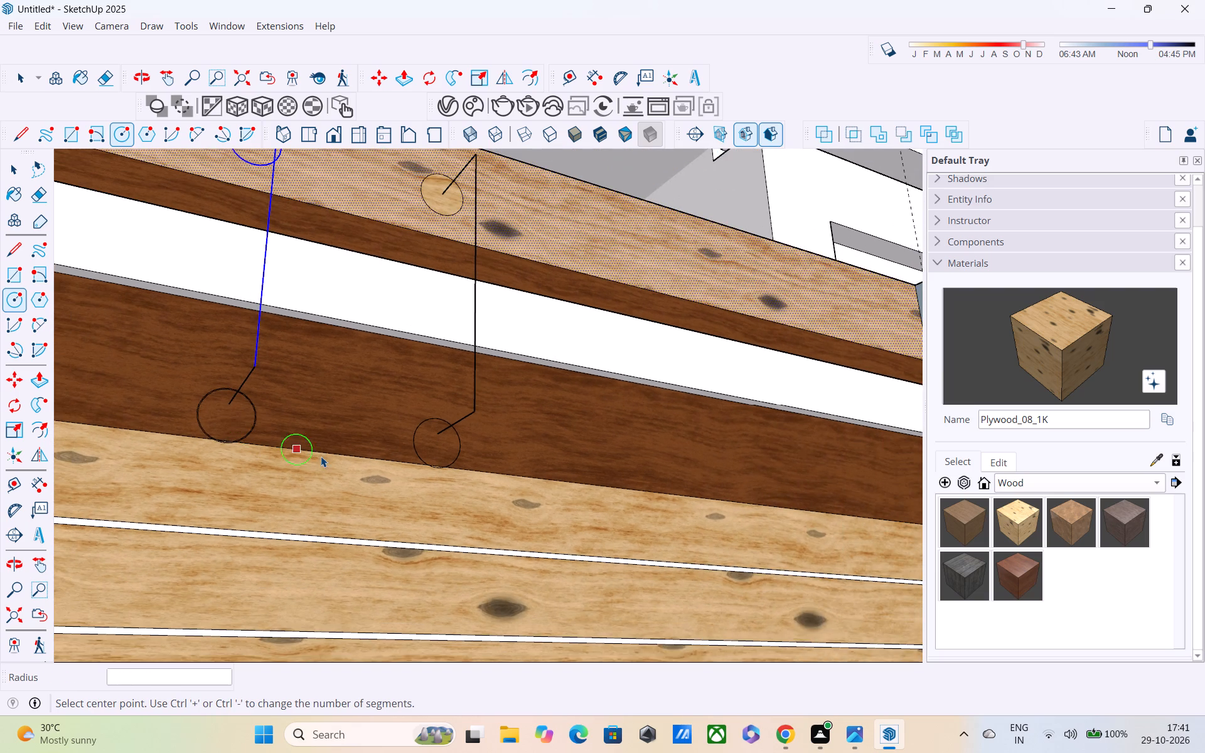
Sweep the upper circle nearer the strip's free end along its bracket path with Follow Me, down into the lower circle.
scroll(274, 392, up, 4)
middle_drag(273, 406, 281, 486)
scroll(273, 411, down, 1)
scroll(281, 486, up, 1)
scroll(283, 420, down, 7)
middle_drag(279, 417, 281, 434)
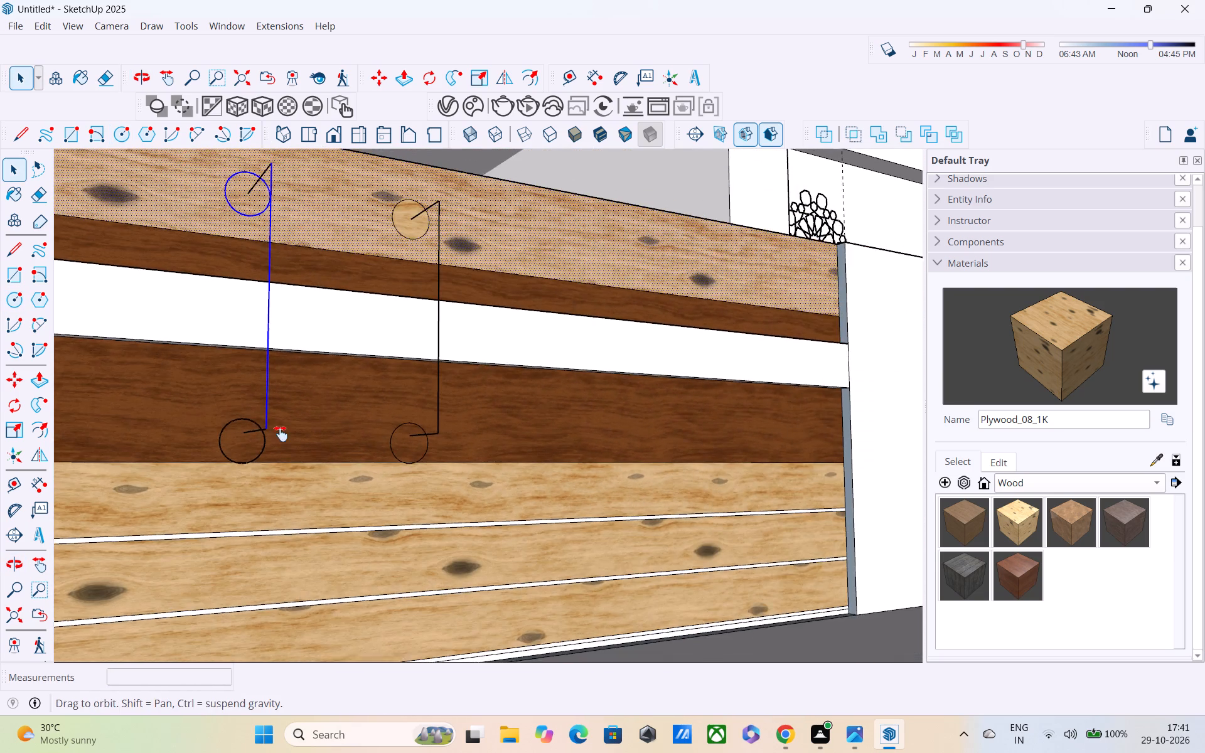
middle_drag(281, 434, 304, 526)
scroll(348, 329, down, 2)
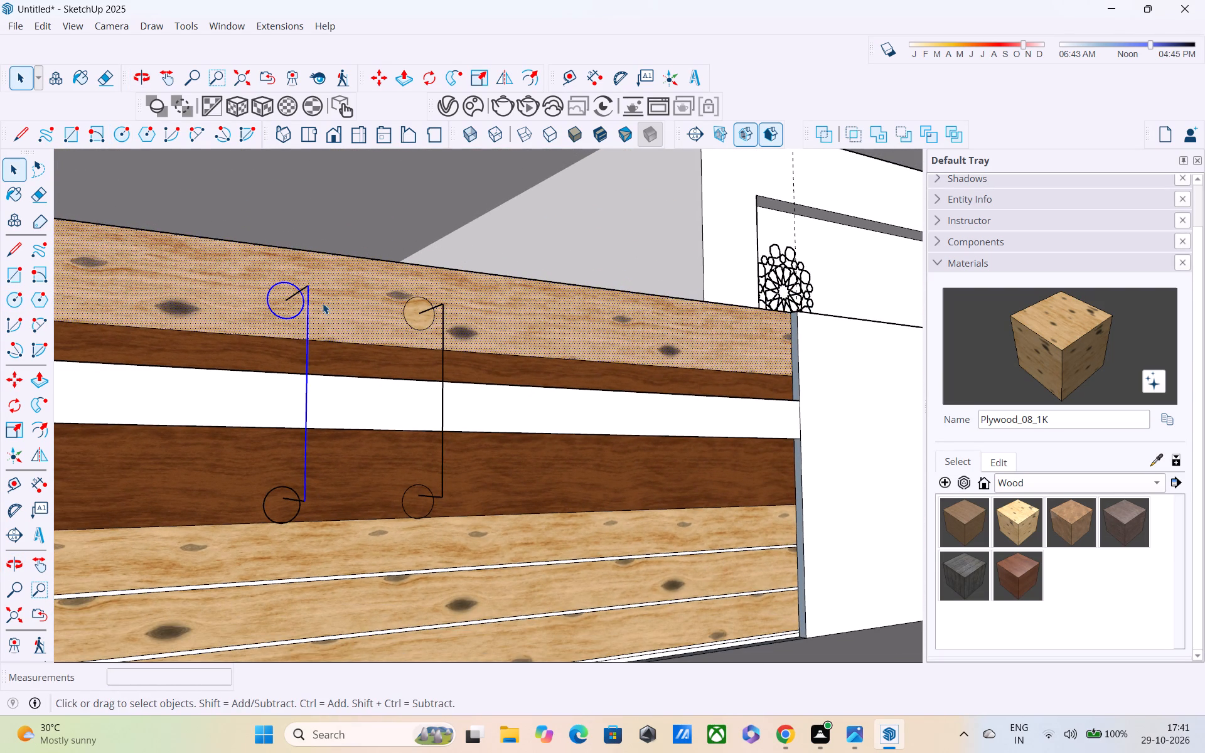
click(336, 227)
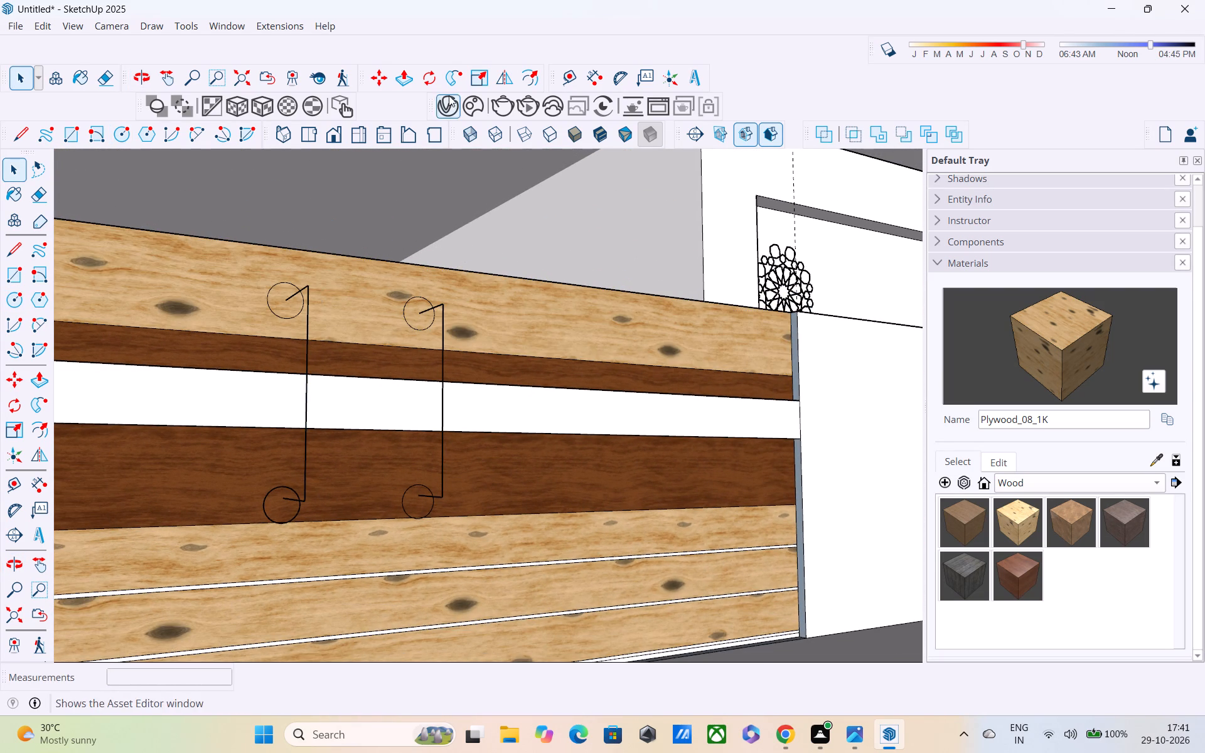
click(456, 82)
click(290, 306)
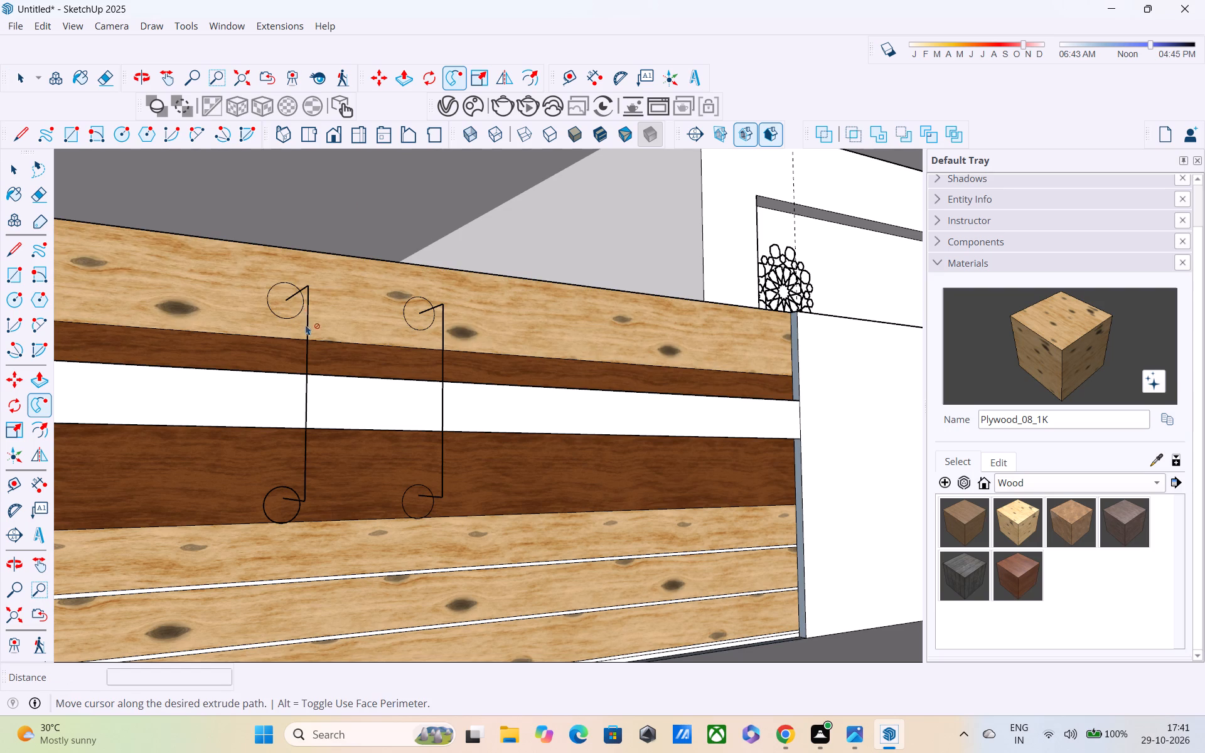
middle_drag(287, 309, 469, 411)
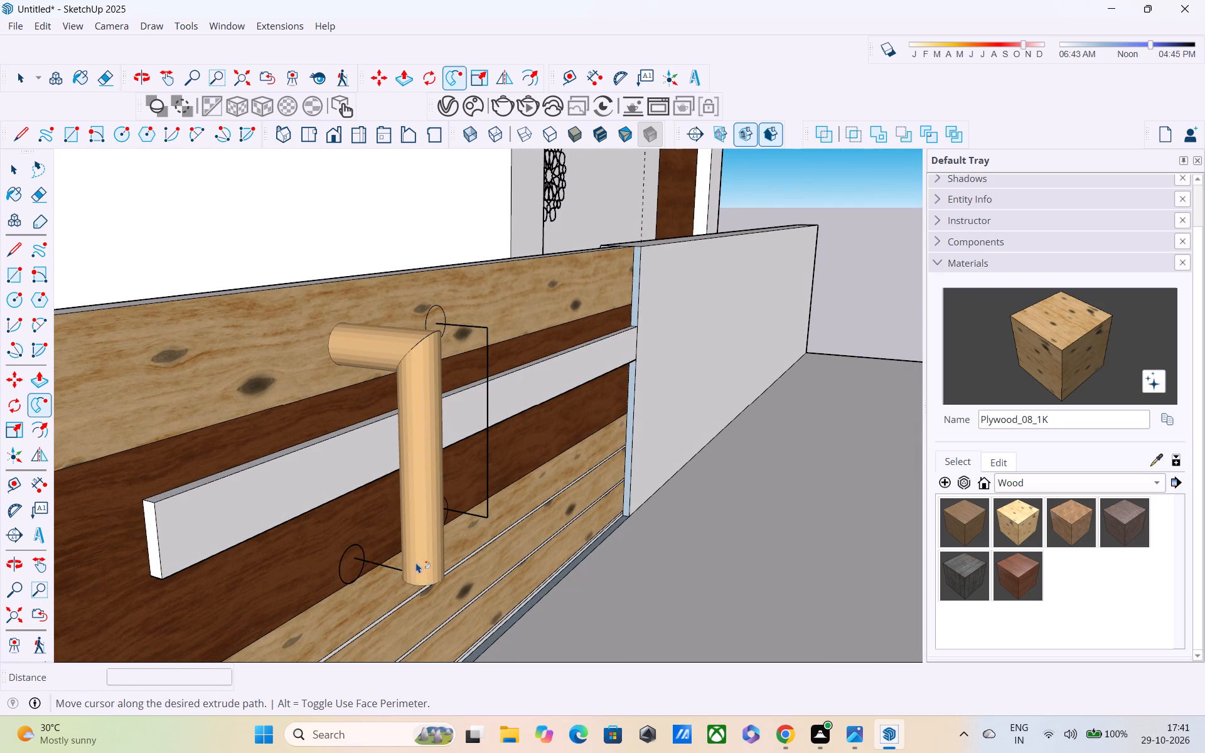
click(355, 577)
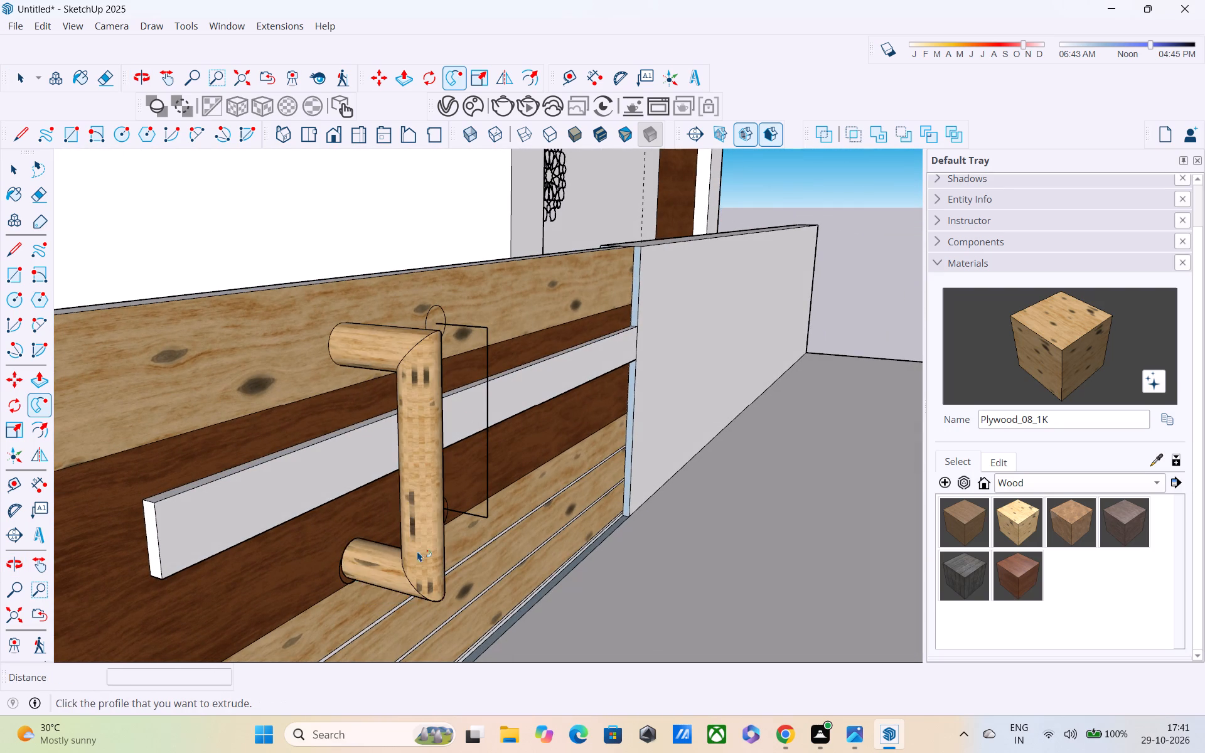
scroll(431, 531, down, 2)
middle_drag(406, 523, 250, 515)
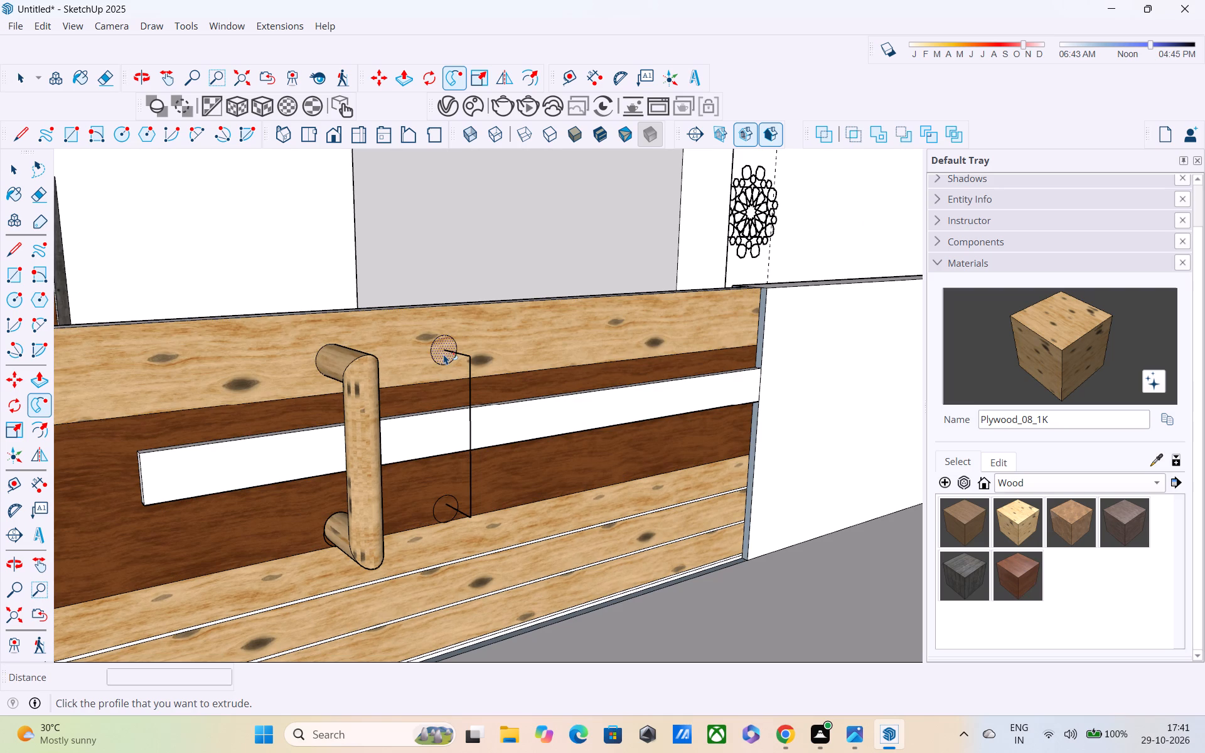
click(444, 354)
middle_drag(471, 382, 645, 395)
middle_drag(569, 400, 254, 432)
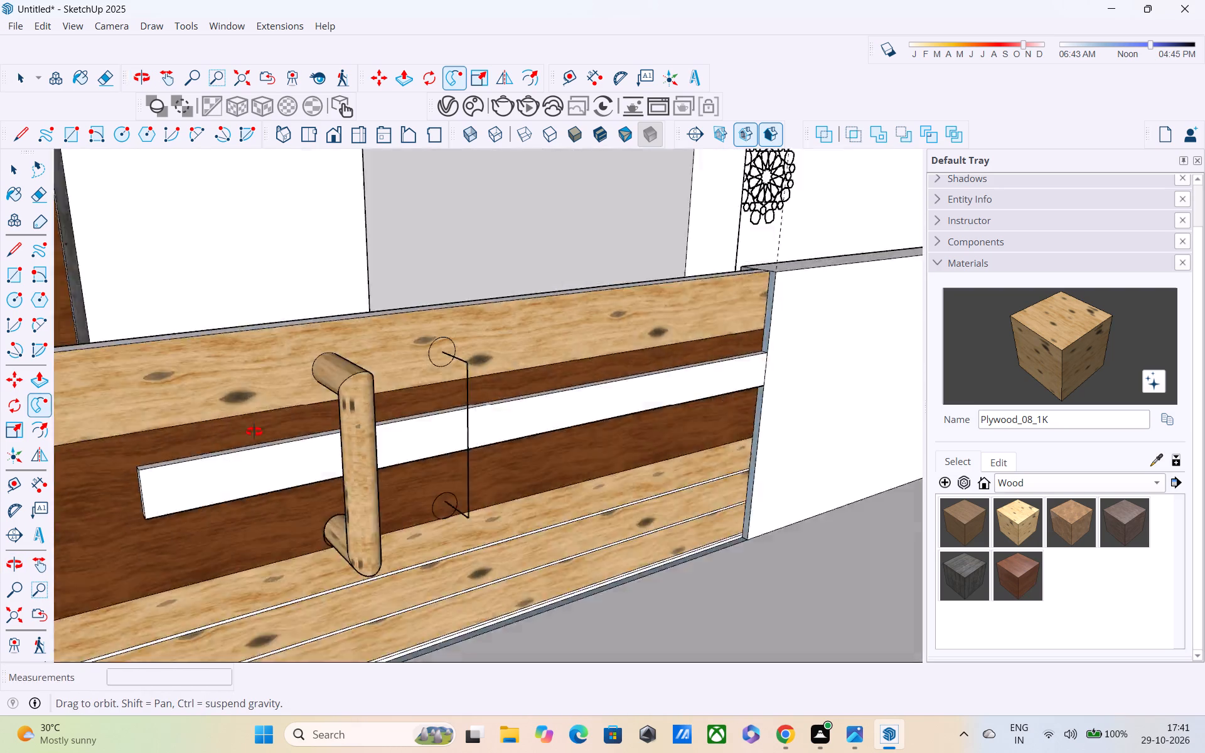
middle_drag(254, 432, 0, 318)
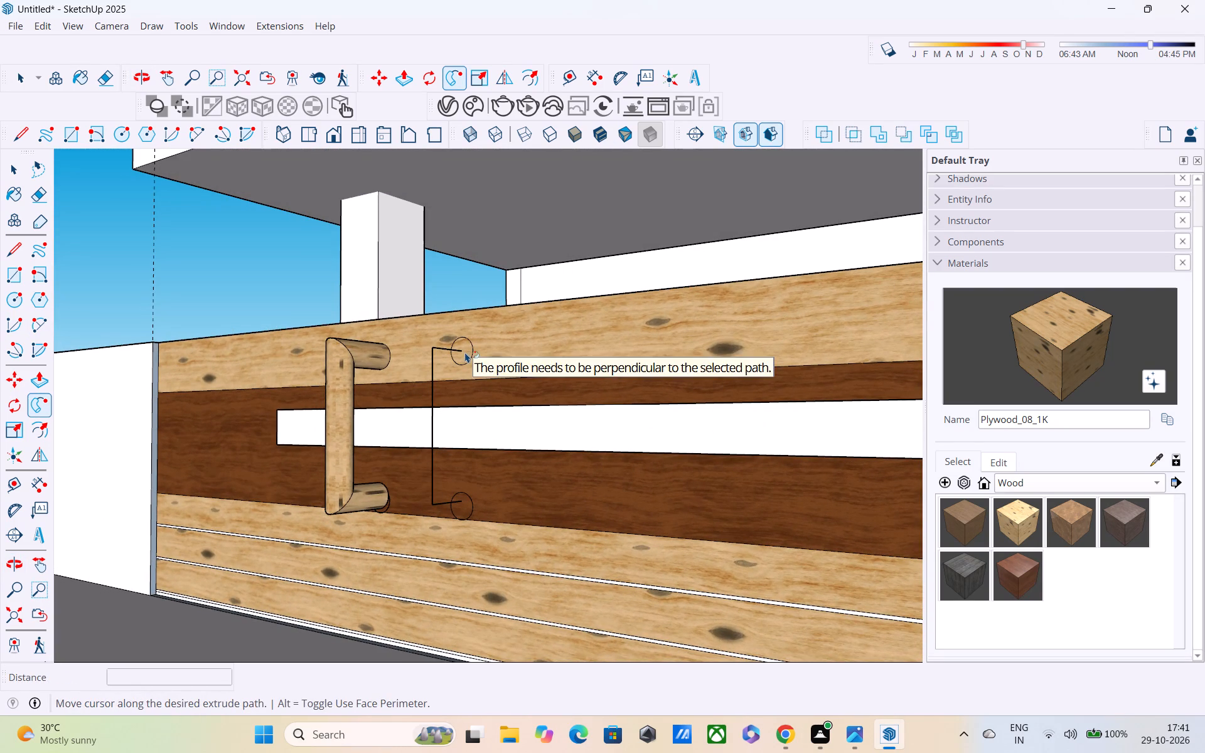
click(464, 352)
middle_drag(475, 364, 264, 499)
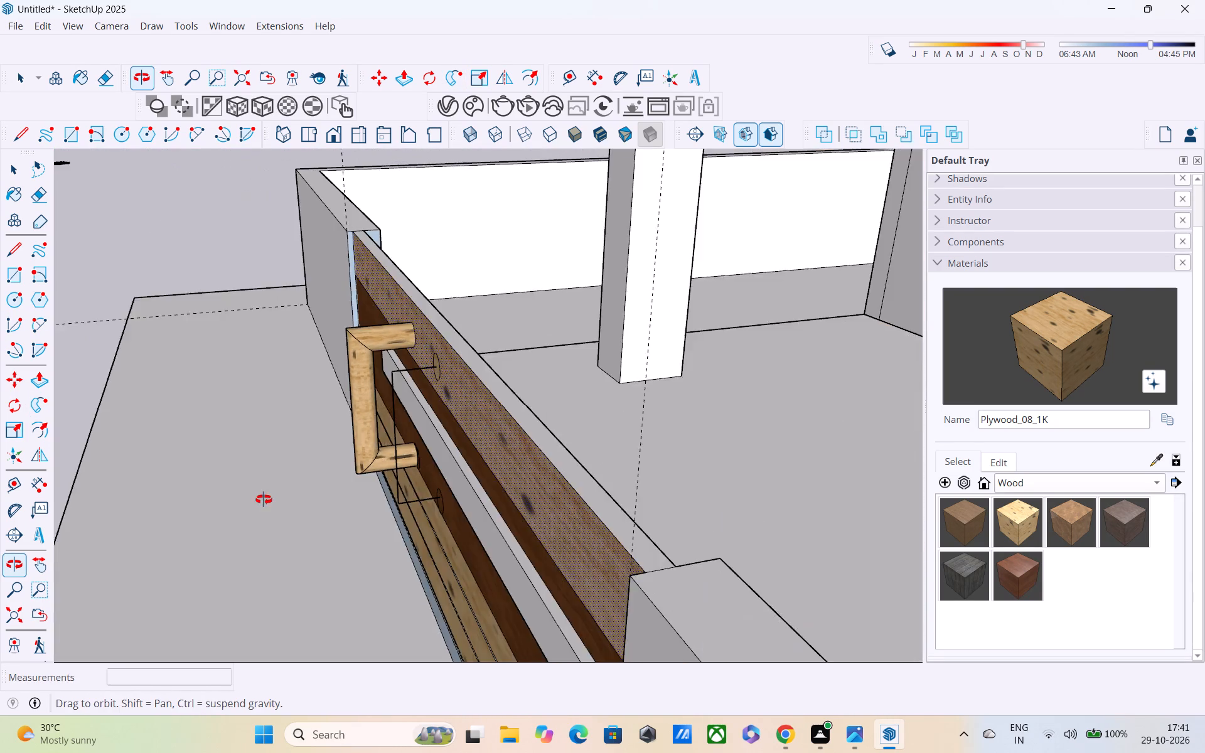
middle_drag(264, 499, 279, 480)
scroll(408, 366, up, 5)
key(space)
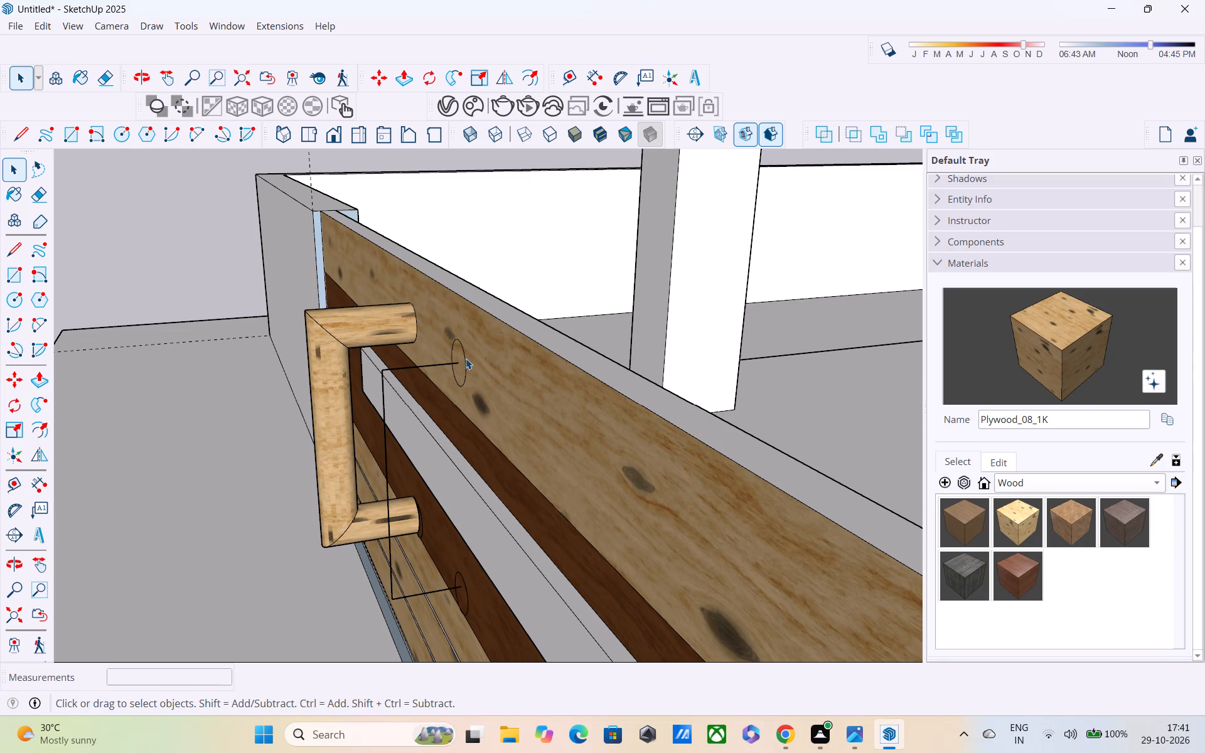
Sweep the other upper circle along its bracket path with Follow Me, ending at its lower circle, to form the second handle.
click(456, 85)
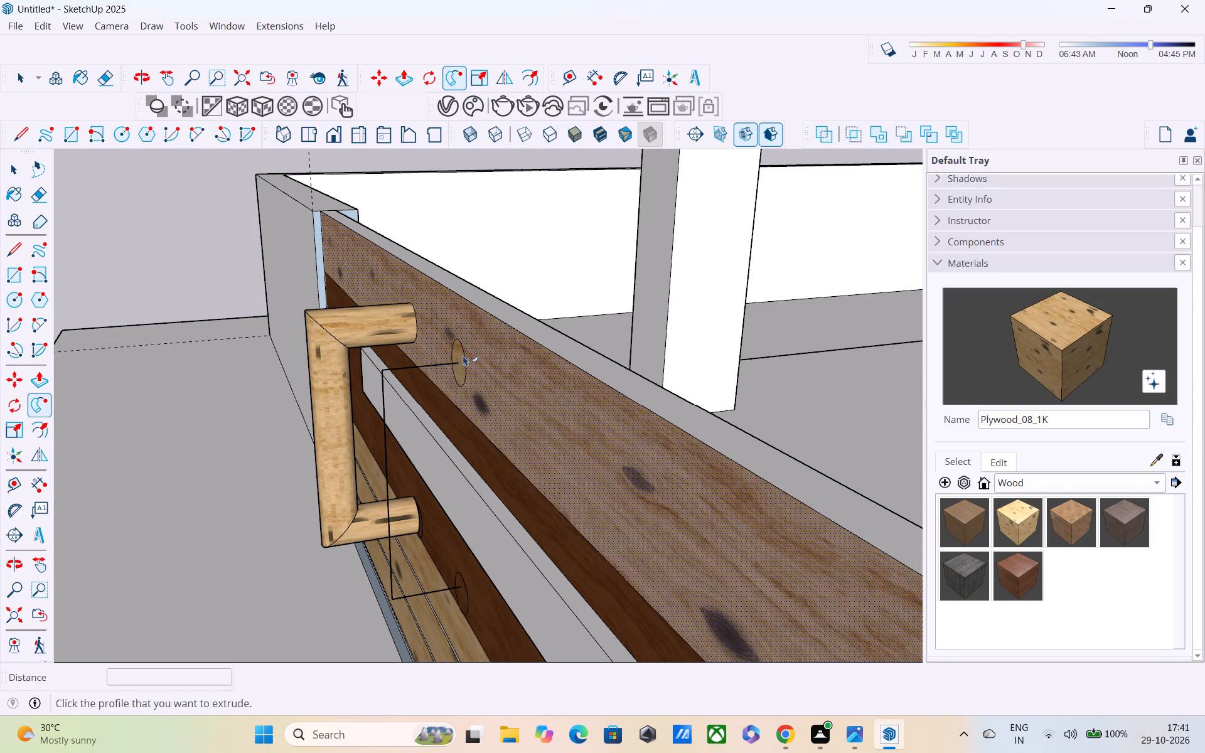
click(461, 361)
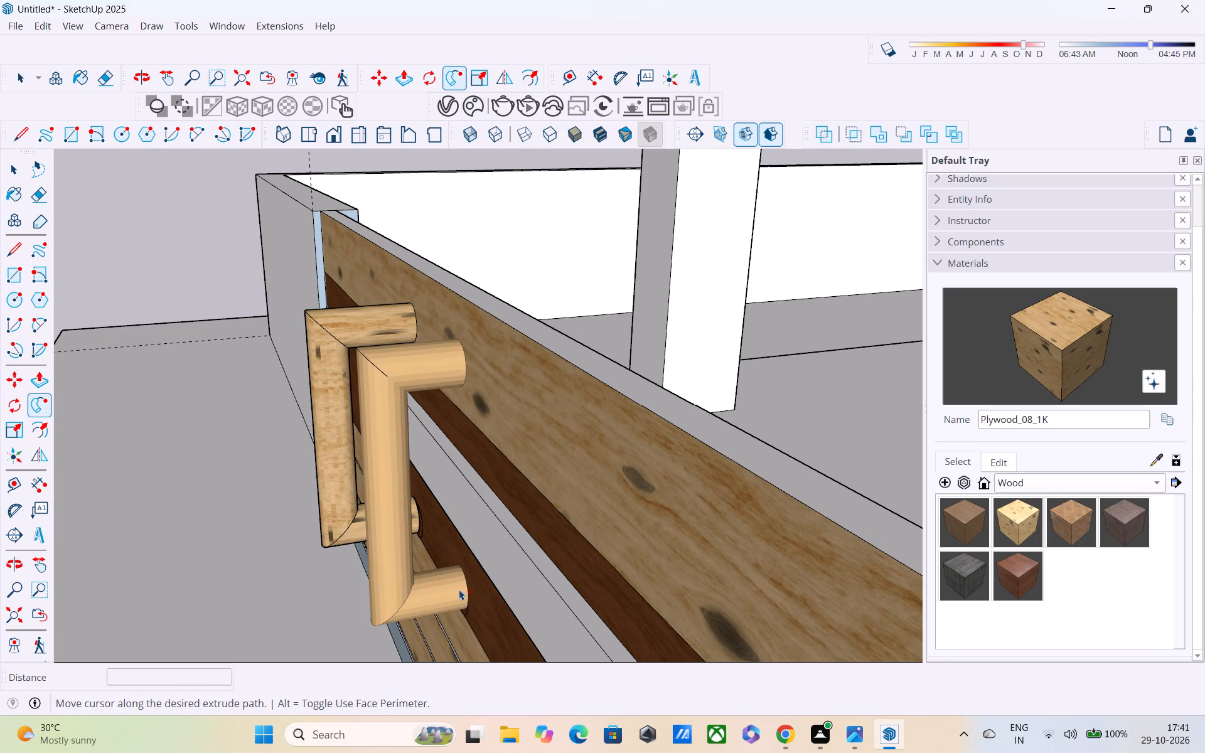
click(459, 589)
Inspect the two bracket handles on the gate panel from the front and at an angle.
scroll(456, 583, down, 6)
middle_drag(422, 566, 490, 489)
scroll(490, 489, up, 1)
scroll(495, 479, down, 7)
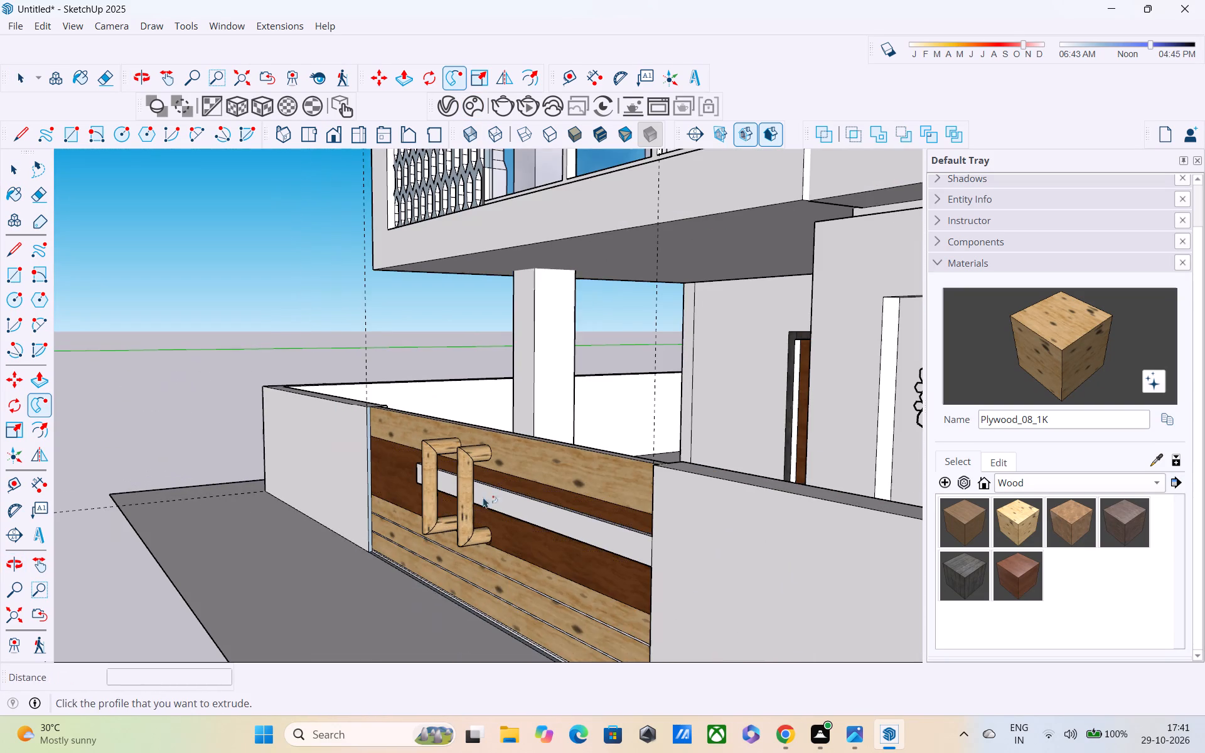
key(space)
click(124, 390)
middle_drag(282, 390, 612, 385)
scroll(614, 385, down, 6)
middle_drag(636, 451, 586, 449)
scroll(586, 451, up, 9)
middle_drag(571, 435, 383, 441)
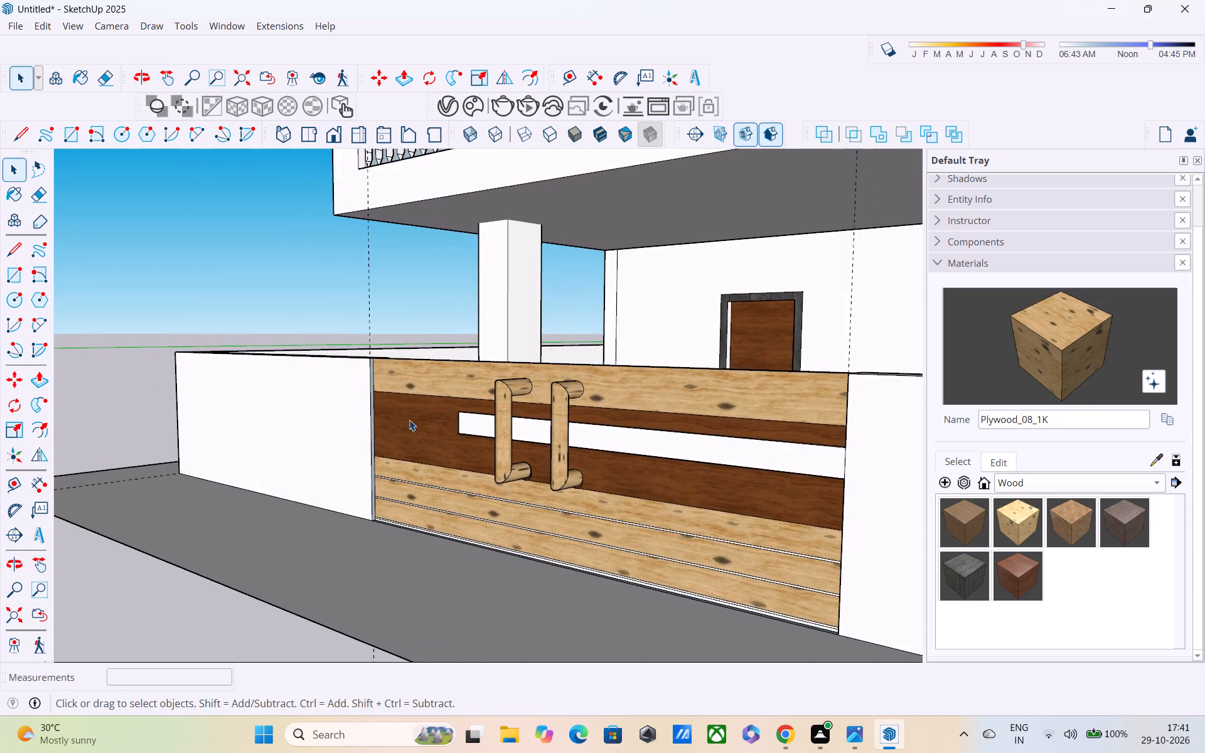
Examine the gate and boundary wall together with the house's front and side elevations.
scroll(412, 417, down, 5)
middle_drag(479, 430, 569, 443)
scroll(563, 442, down, 1)
scroll(570, 443, up, 1)
scroll(574, 441, down, 11)
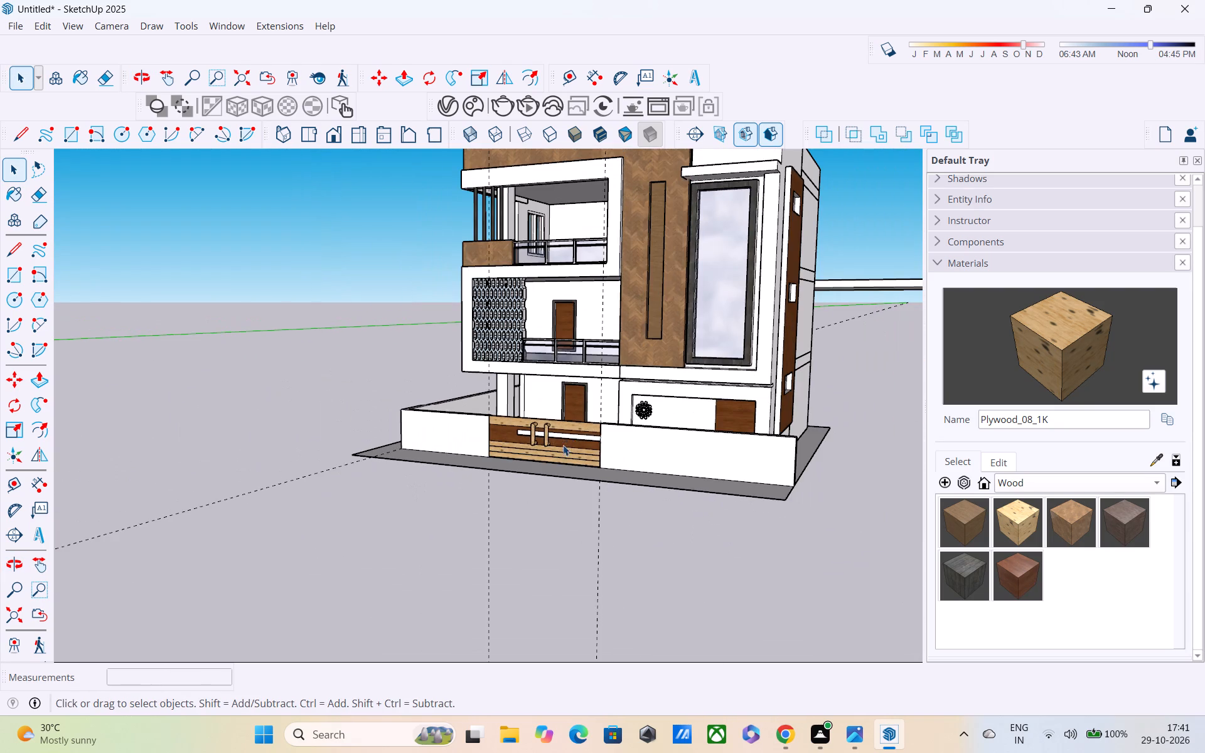
scroll(569, 451, down, 1)
middle_drag(573, 451, 600, 452)
scroll(600, 452, up, 6)
scroll(537, 360, up, 3)
scroll(537, 360, down, 7)
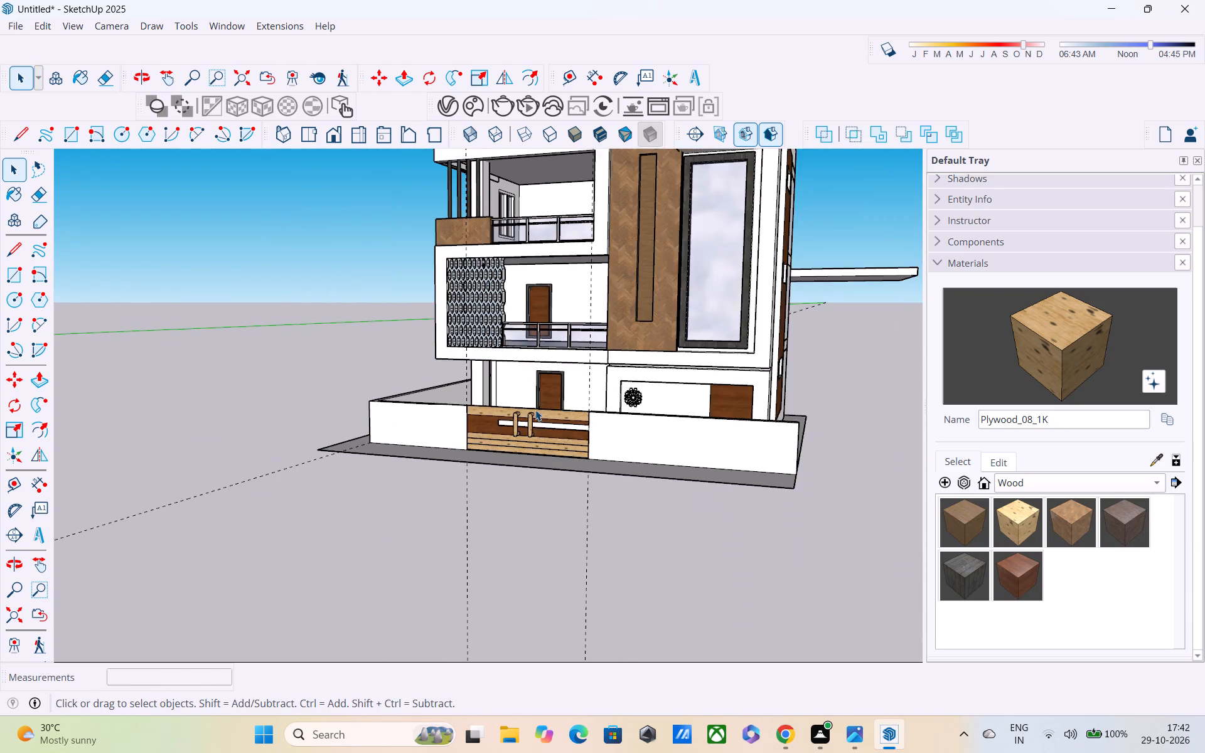
middle_drag(538, 418, 612, 430)
scroll(619, 422, up, 1)
scroll(593, 407, down, 1)
scroll(586, 407, up, 4)
middle_drag(524, 427, 108, 433)
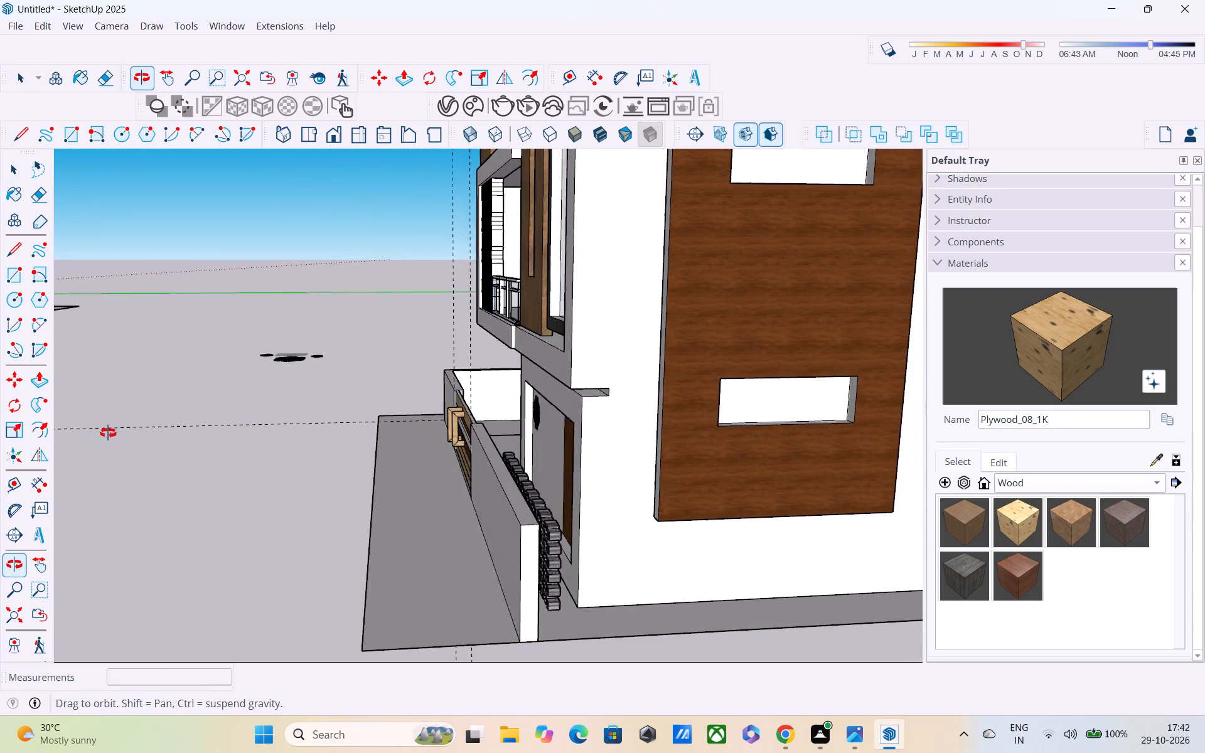
Review the house's front facade together with the boundary wall and its wooden gate from several angles.
middle_drag(108, 433, 743, 392)
scroll(719, 415, down, 5)
middle_drag(665, 435, 329, 445)
scroll(342, 446, up, 2)
scroll(351, 468, down, 4)
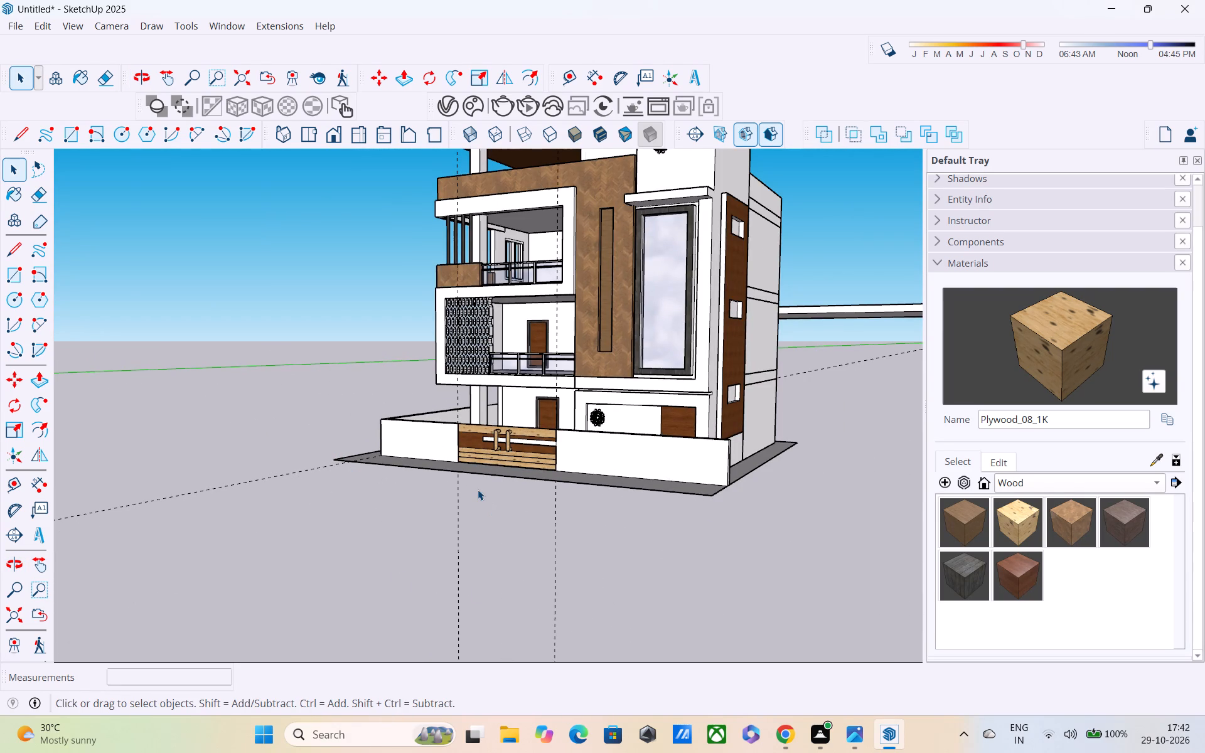
scroll(478, 489, down, 1)
middle_drag(478, 489, 481, 499)
scroll(495, 451, up, 4)
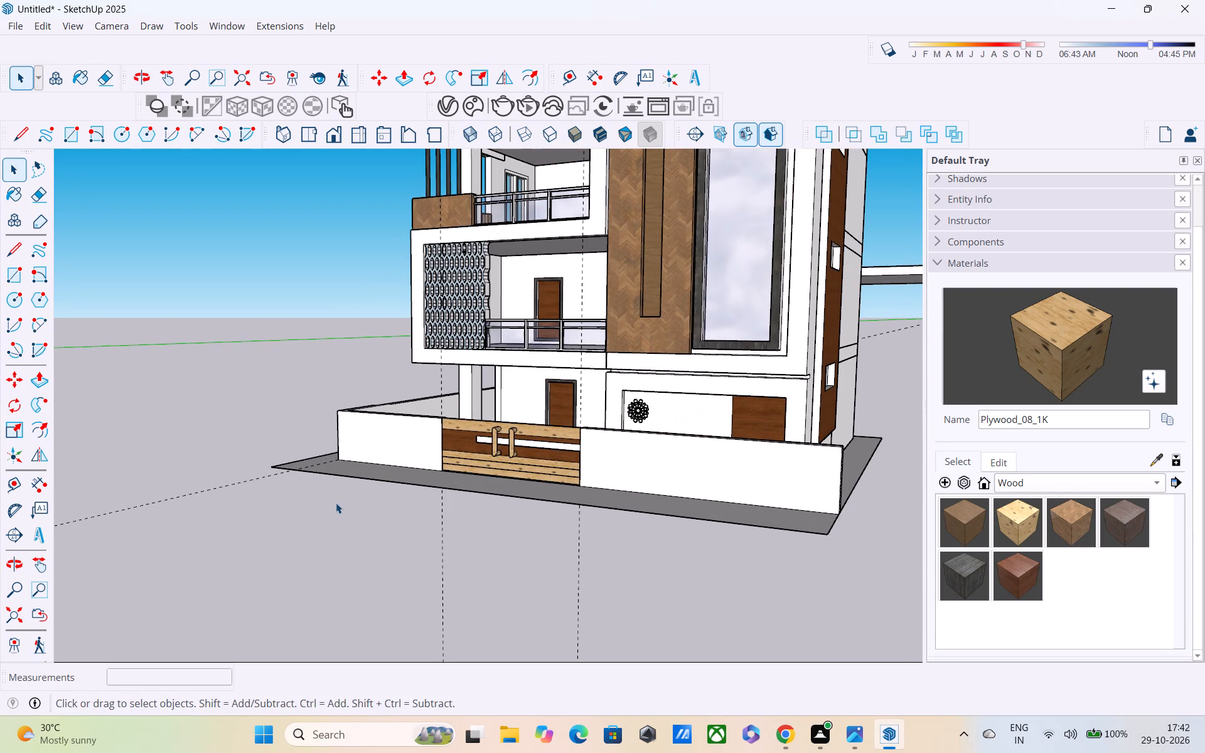
scroll(434, 453, up, 1)
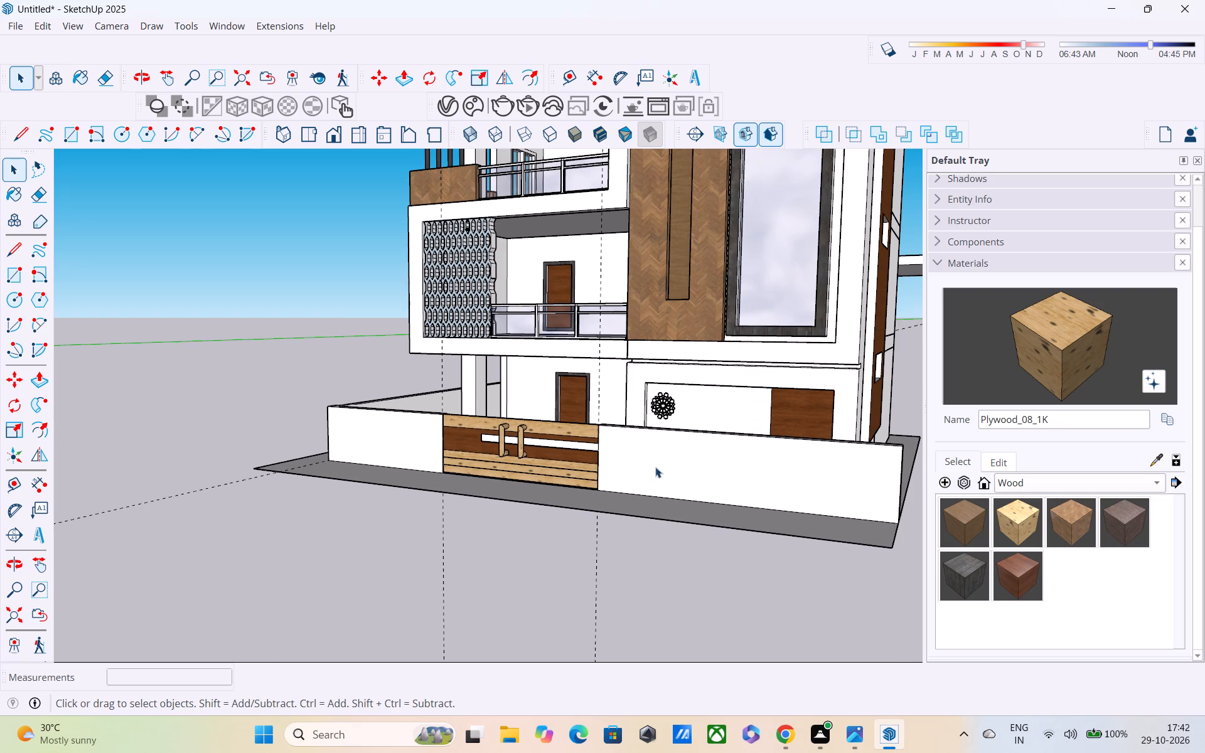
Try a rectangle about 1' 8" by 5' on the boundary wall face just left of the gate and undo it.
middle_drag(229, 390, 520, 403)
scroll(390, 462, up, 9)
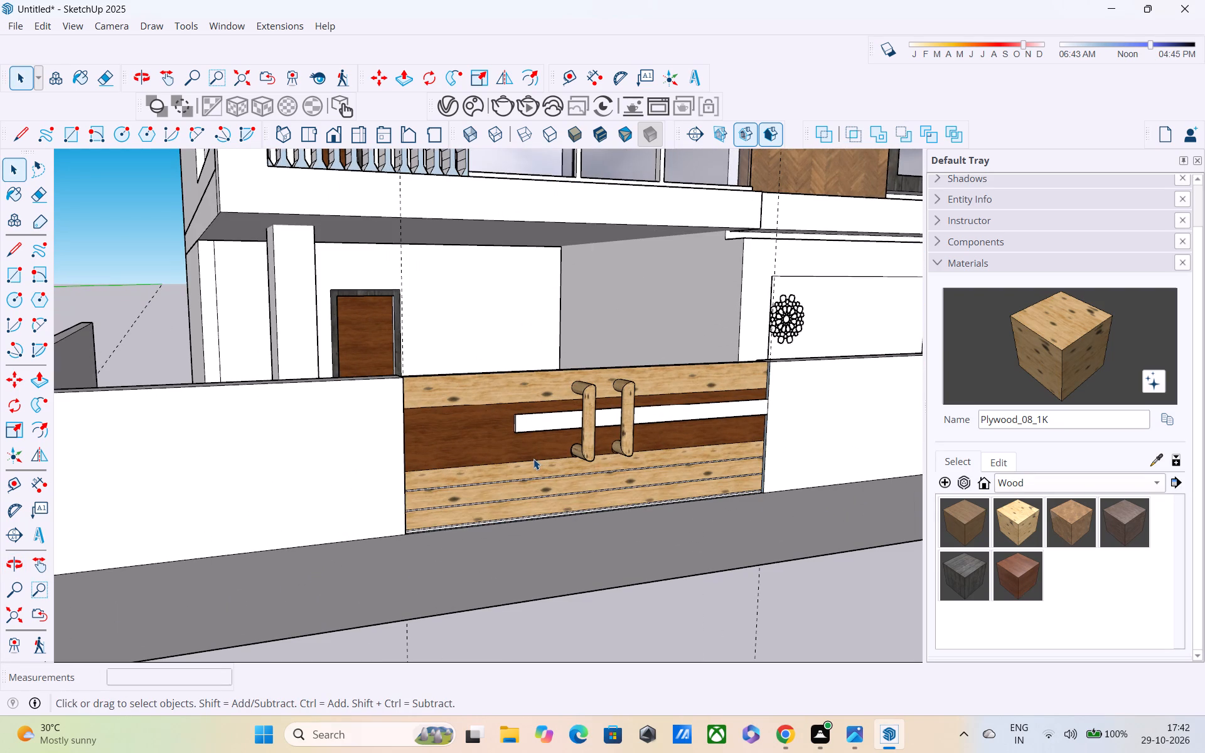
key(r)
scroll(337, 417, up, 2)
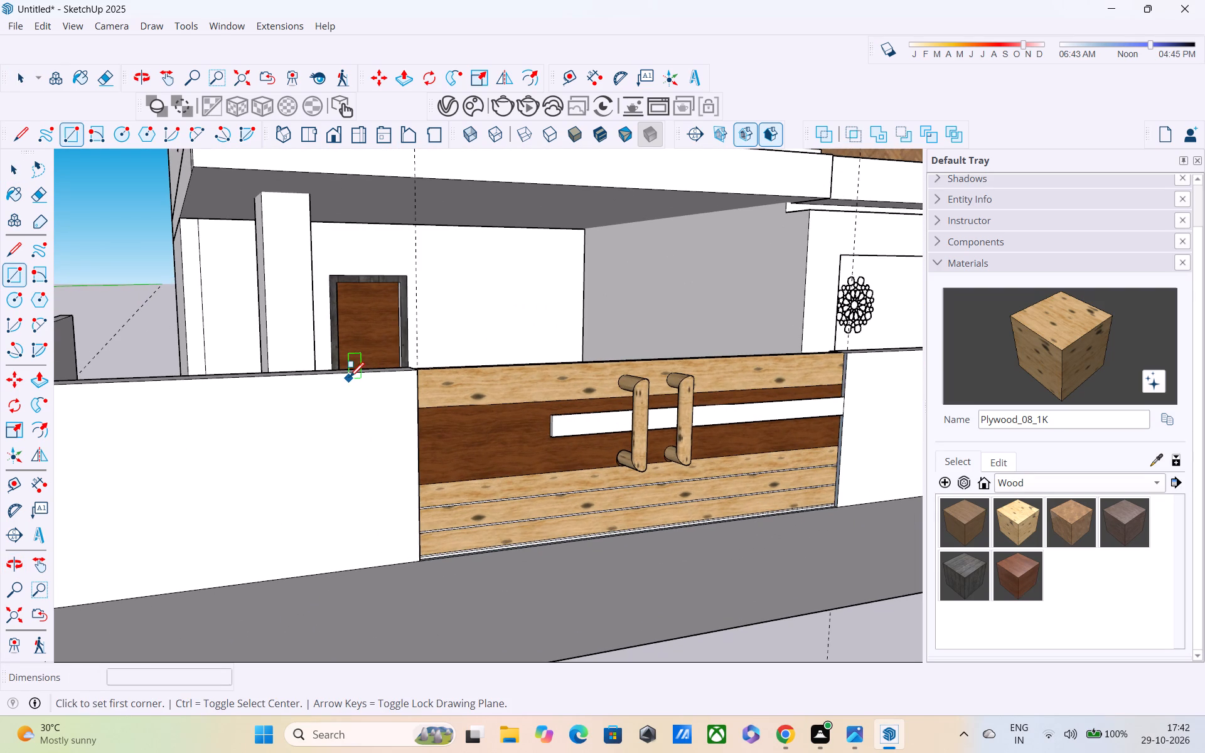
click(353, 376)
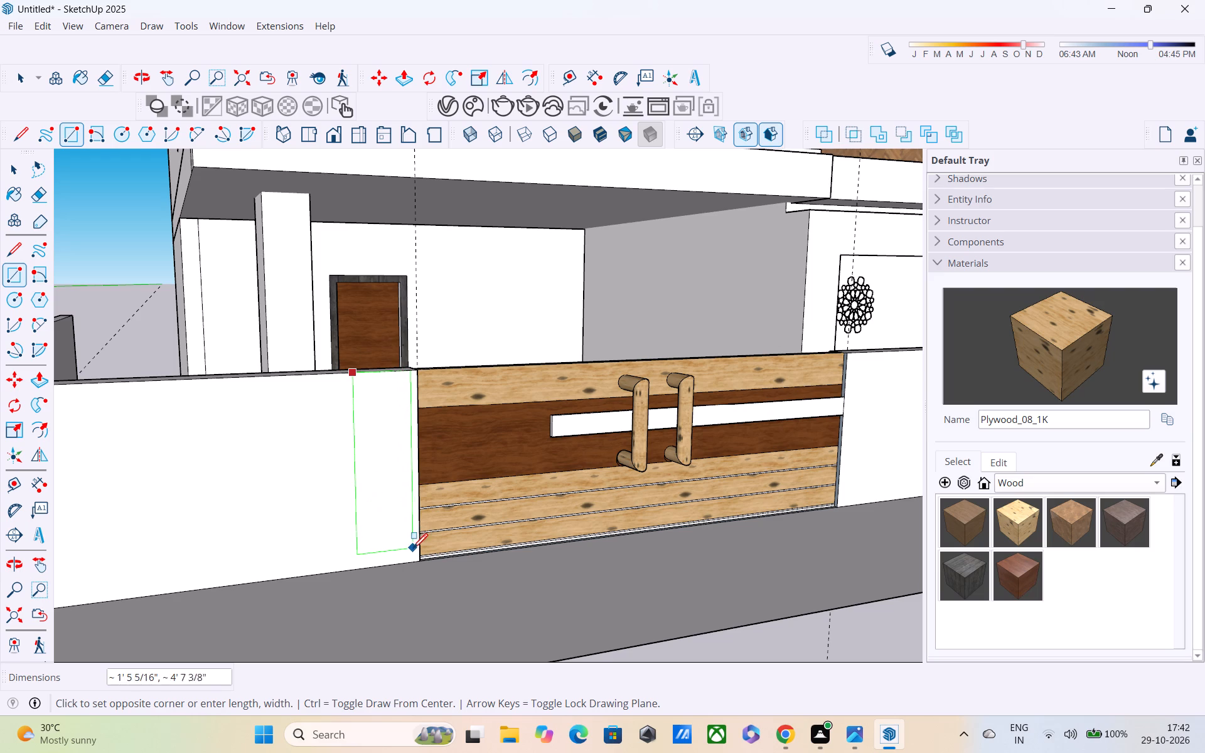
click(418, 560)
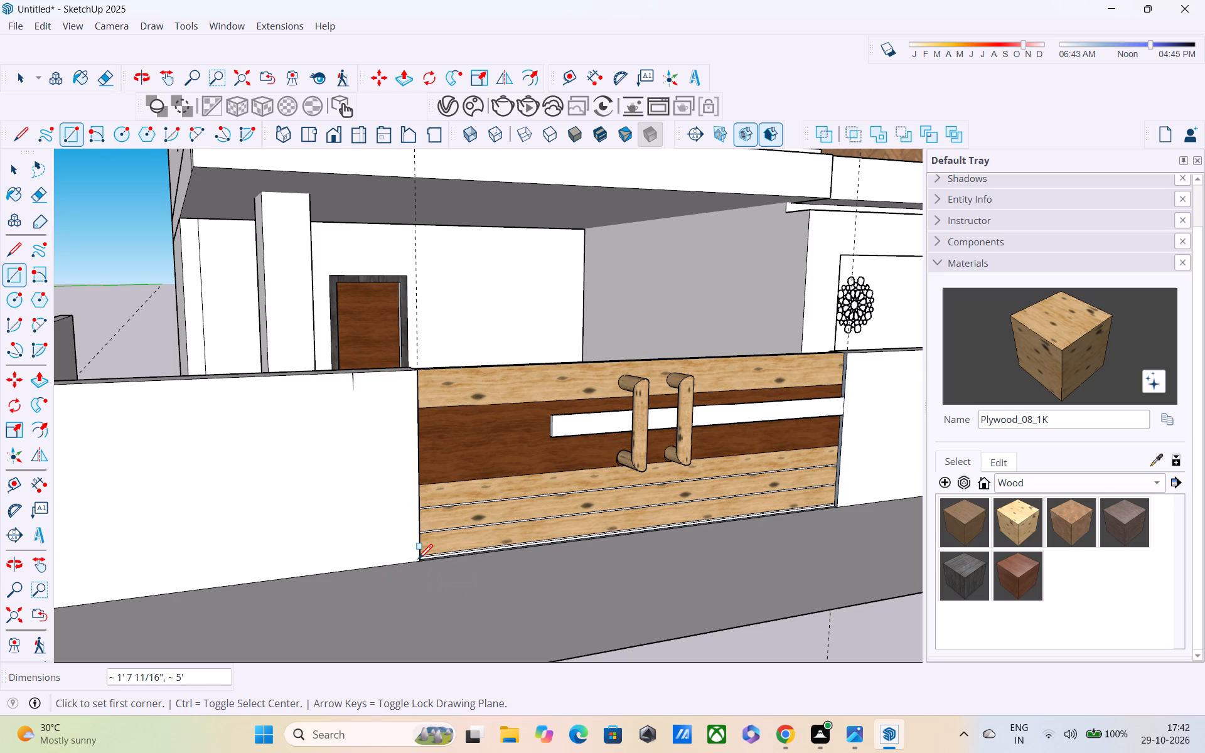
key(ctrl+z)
Copy the wall's vertical edge at the gate's left end 1.5' along the wall, away from the gate.
key(space)
double_click(371, 529)
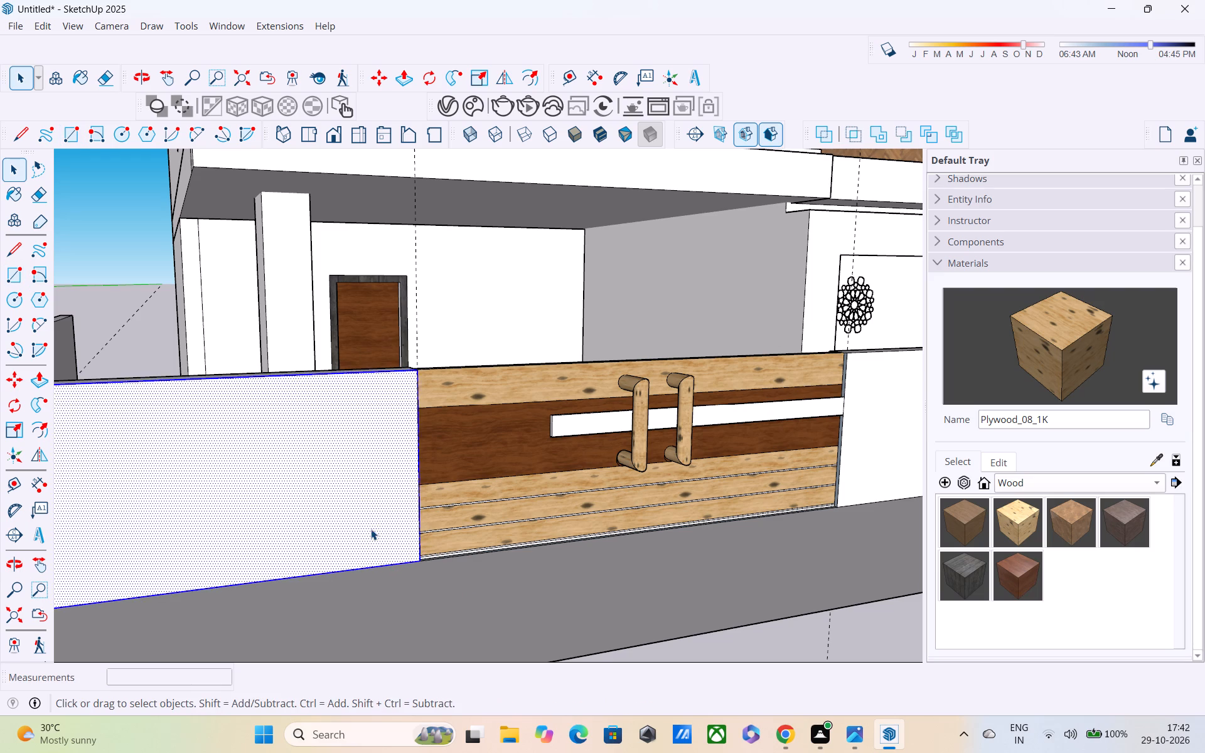
middle_drag(377, 500, 349, 633)
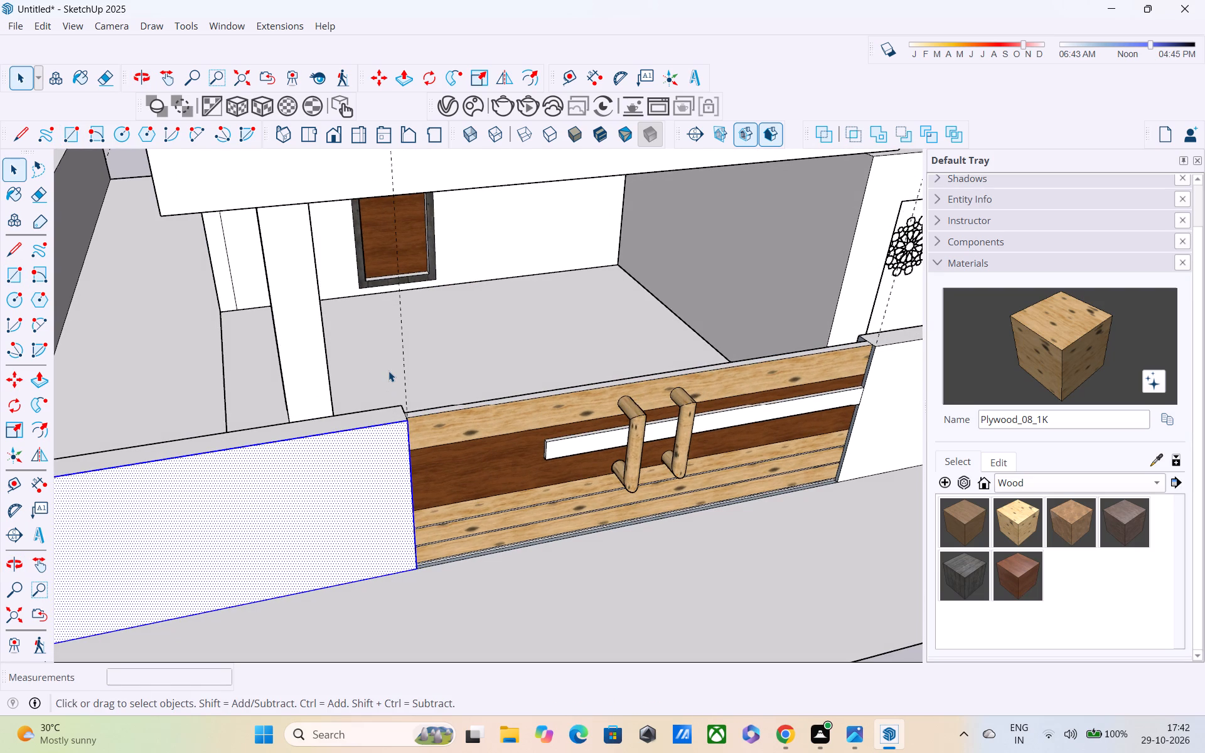
click(408, 464)
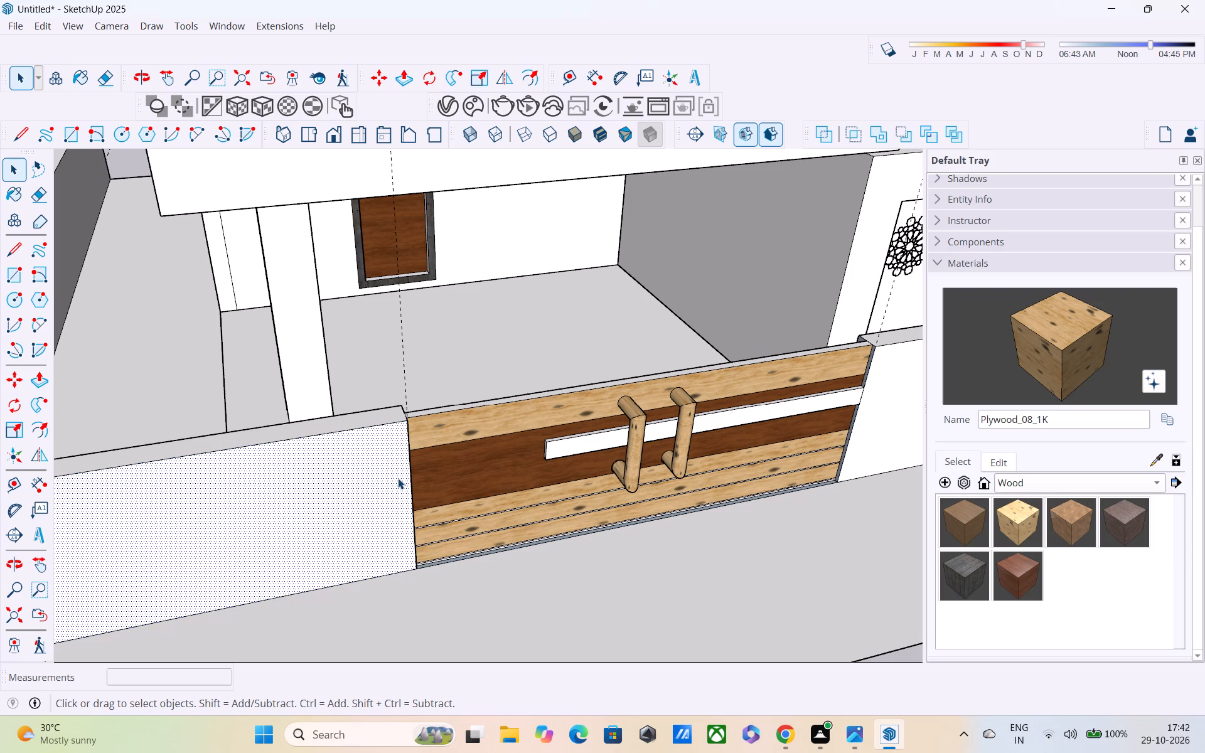
click(408, 434)
key(m)
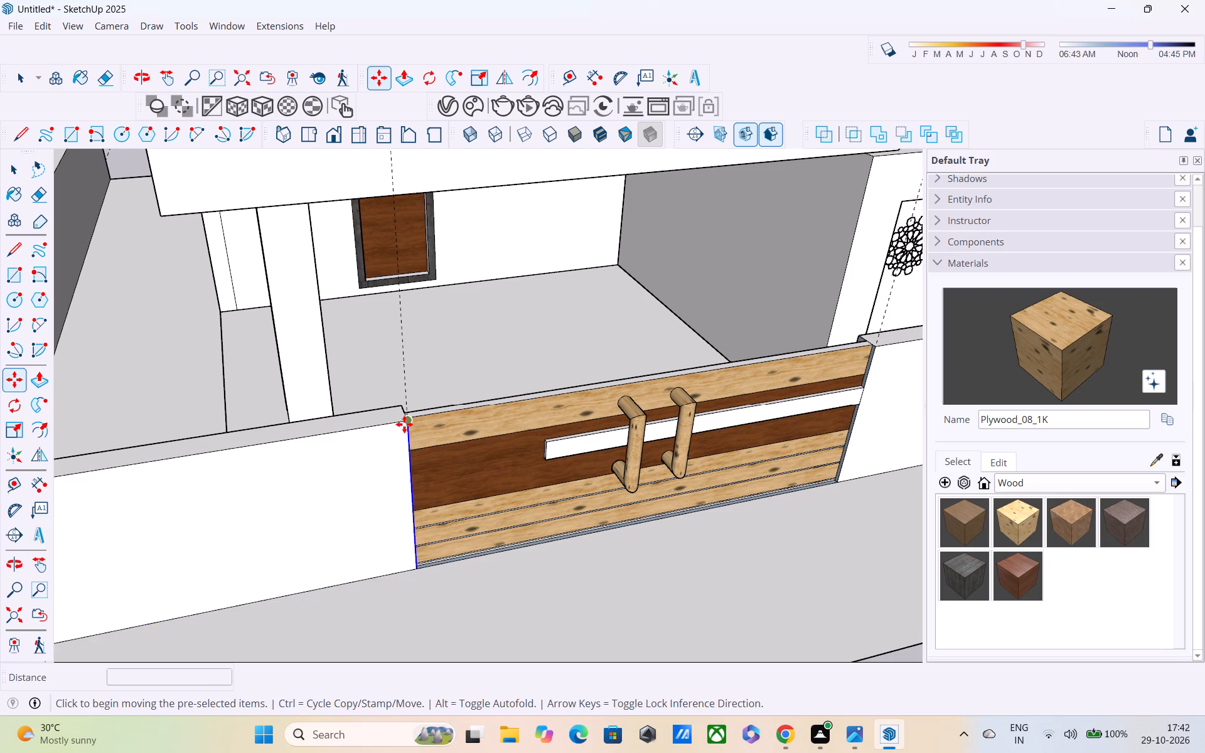
click(404, 424)
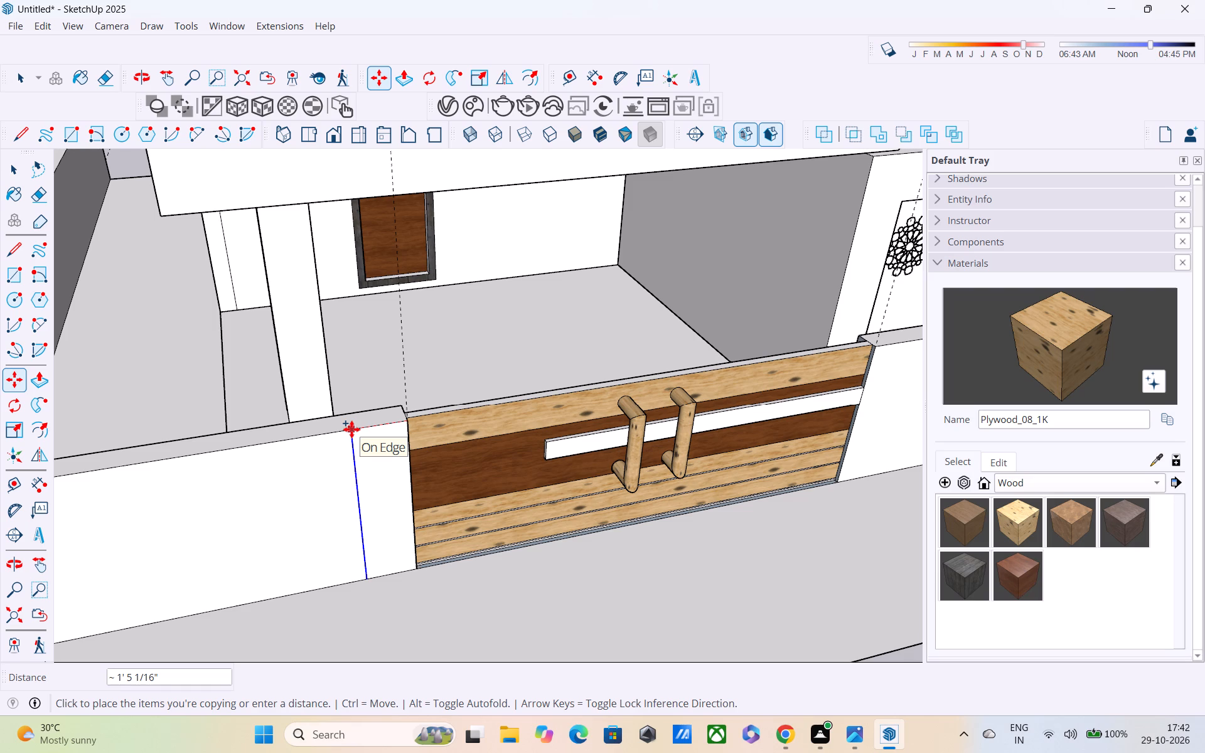
text(1.5')
key(Return)
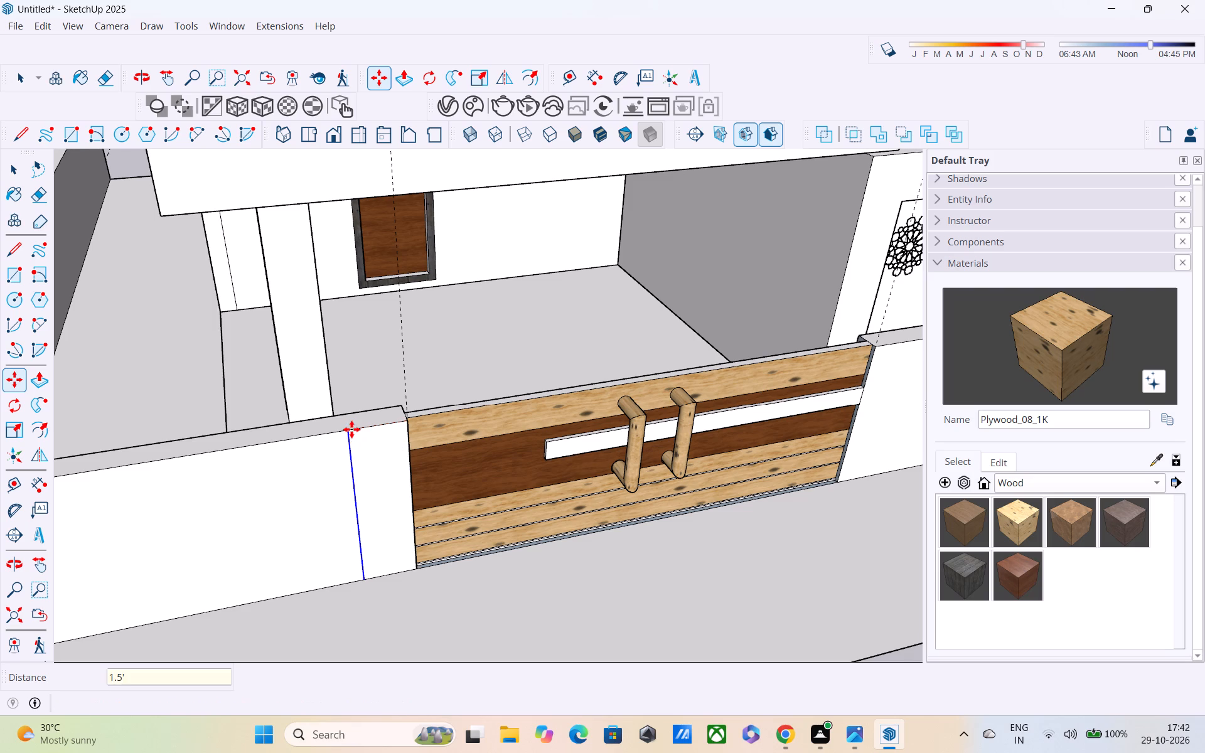
Push/Pull the narrow wall face left of the gate outward 1' to form a gate pillar.
key(space)
key(p)
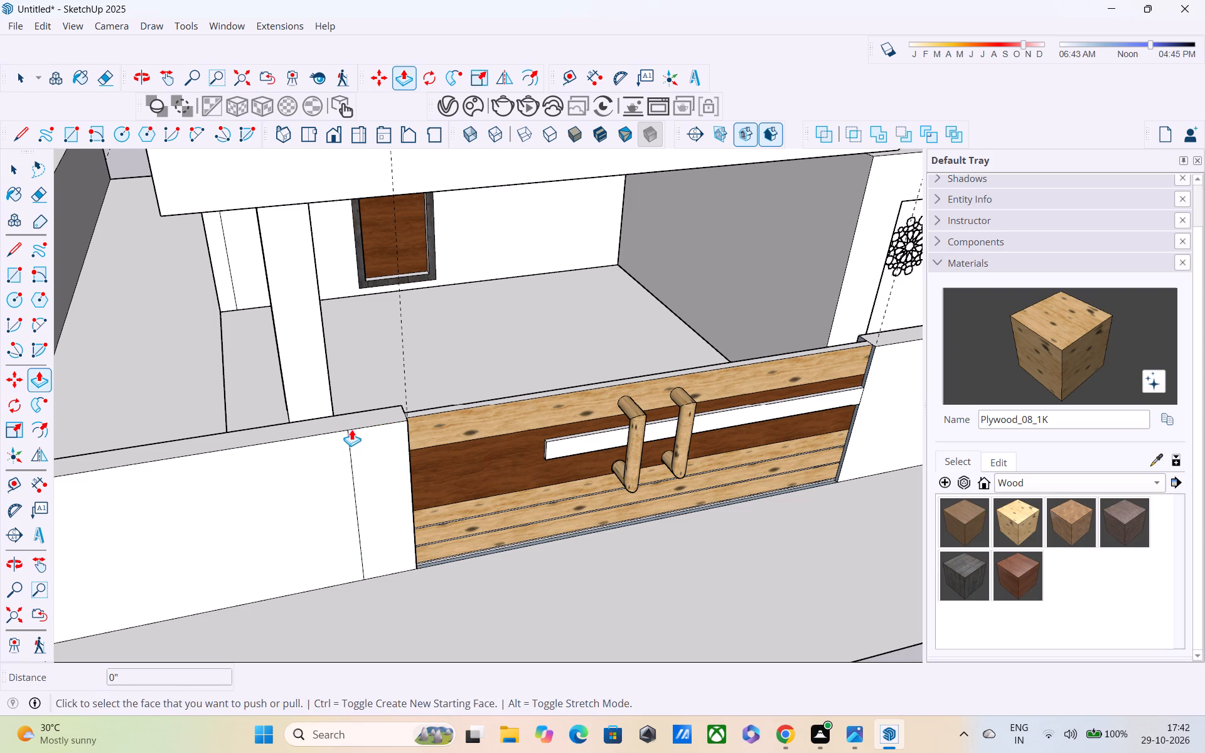
click(382, 448)
middle_drag(379, 445, 356, 365)
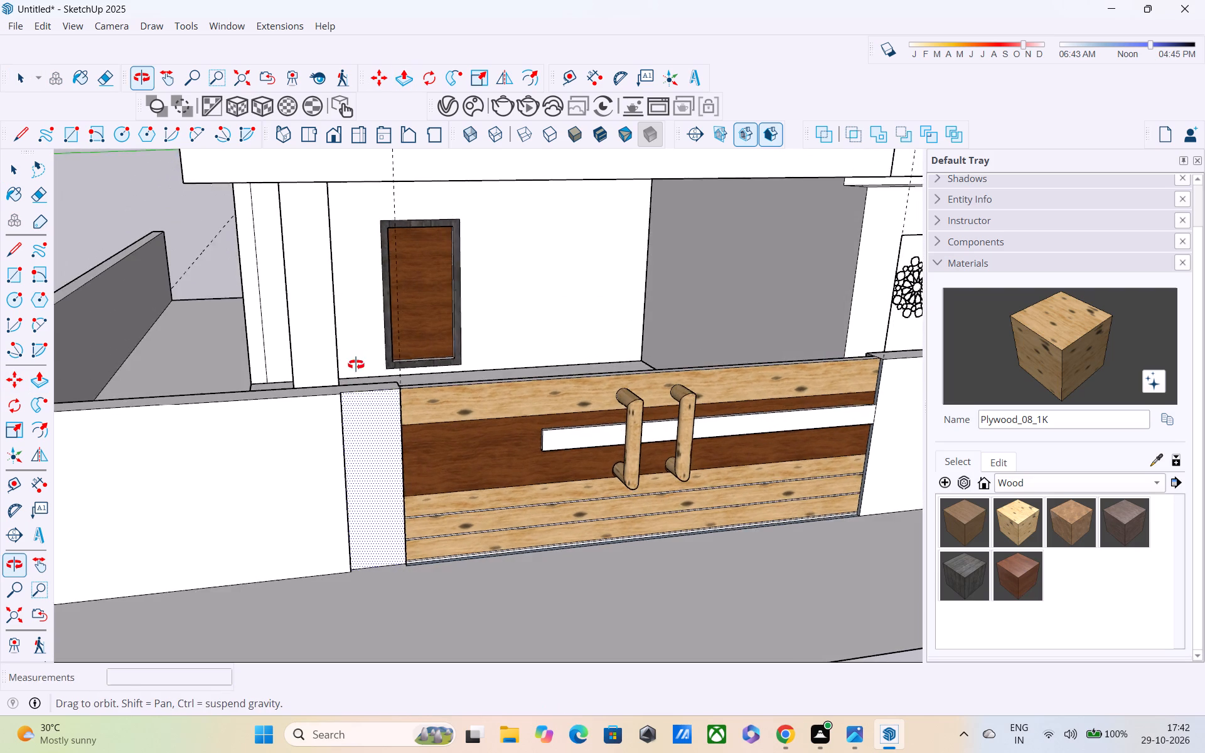
middle_drag(356, 365, 355, 355)
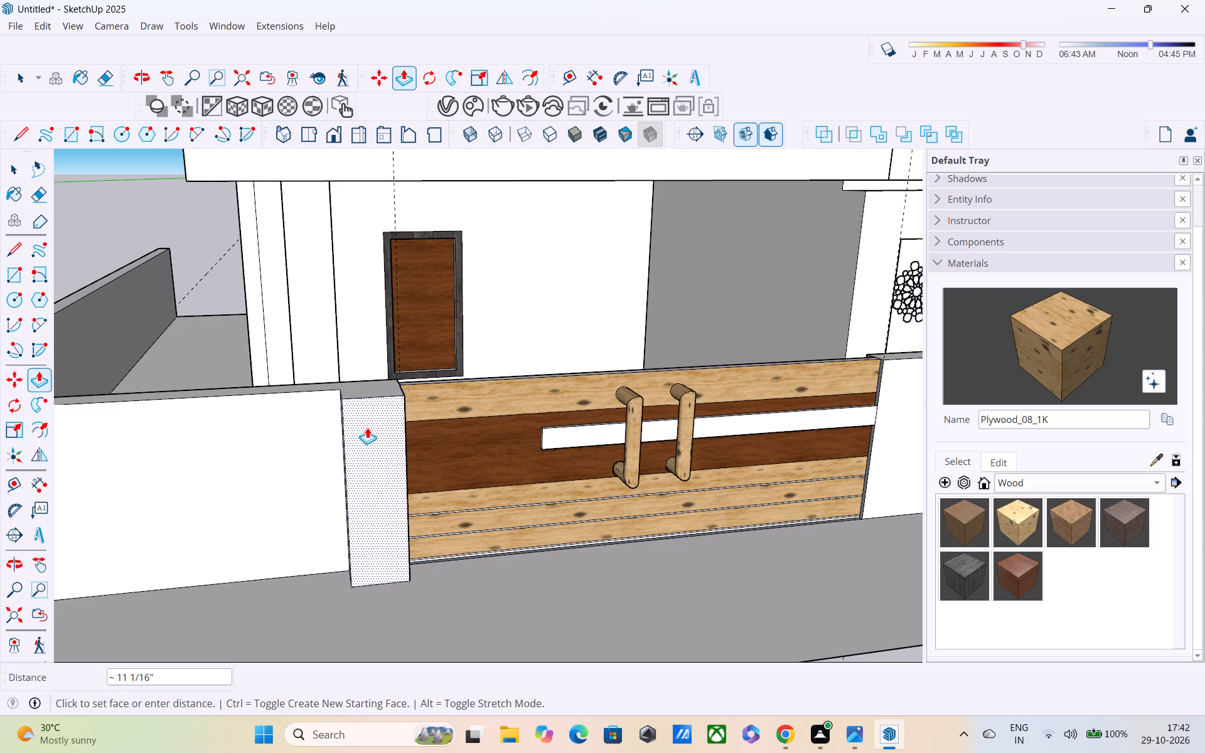
text(1')
key(Return)
Examine the left gate pillar with the gate and facade from different angles.
scroll(367, 394, down, 5)
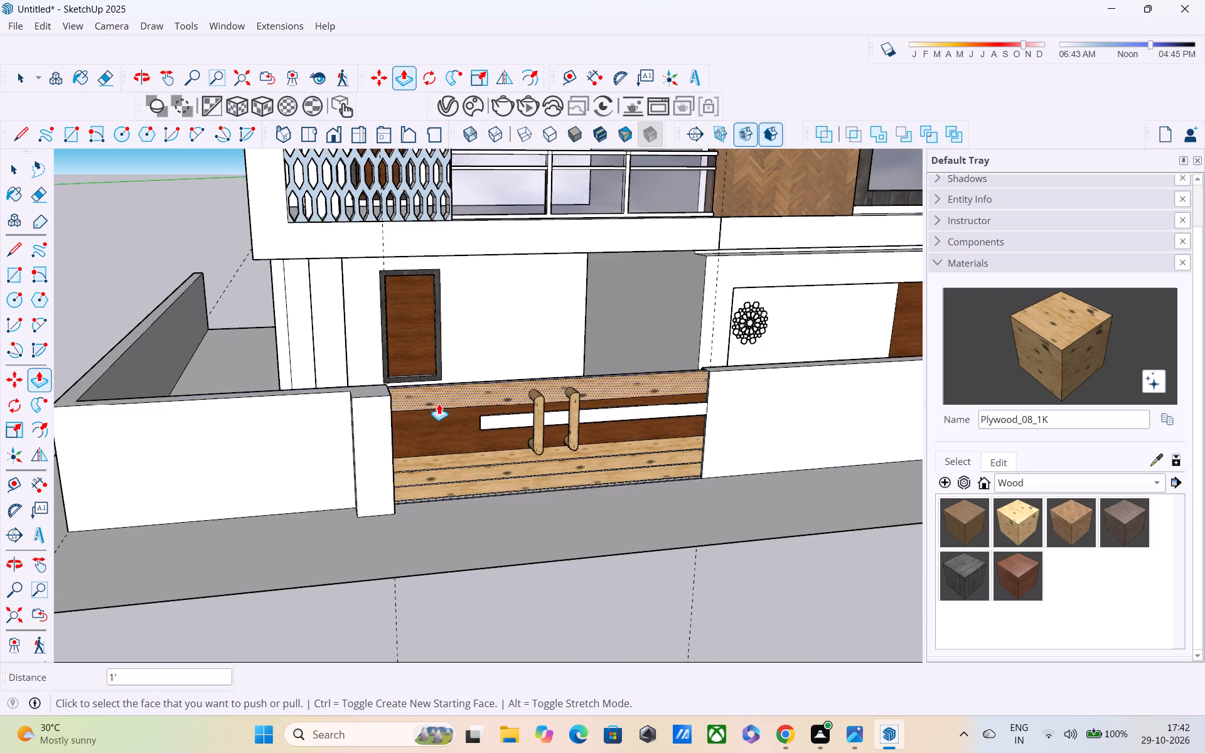
middle_drag(436, 403, 277, 382)
scroll(428, 391, down, 1)
middle_drag(426, 390, 392, 380)
scroll(392, 380, up, 1)
scroll(392, 380, down, 5)
middle_drag(410, 406, 409, 407)
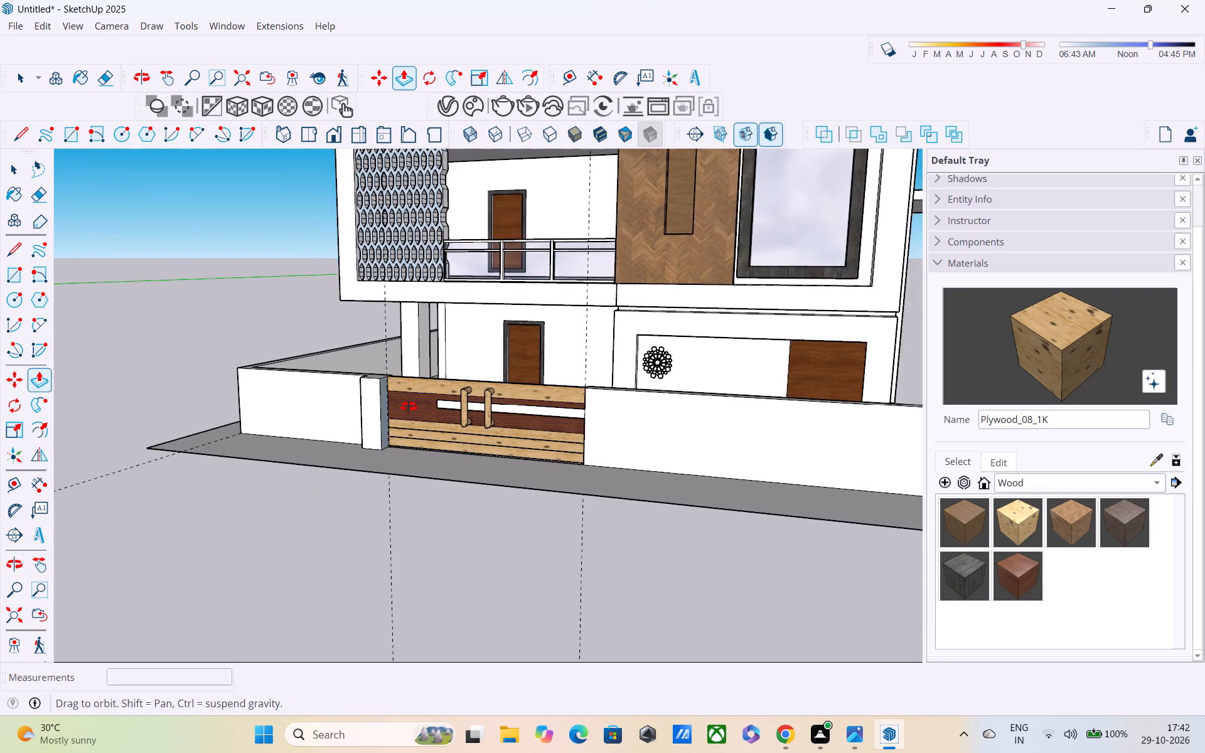
middle_drag(409, 407, 315, 391)
middle_drag(509, 411, 640, 393)
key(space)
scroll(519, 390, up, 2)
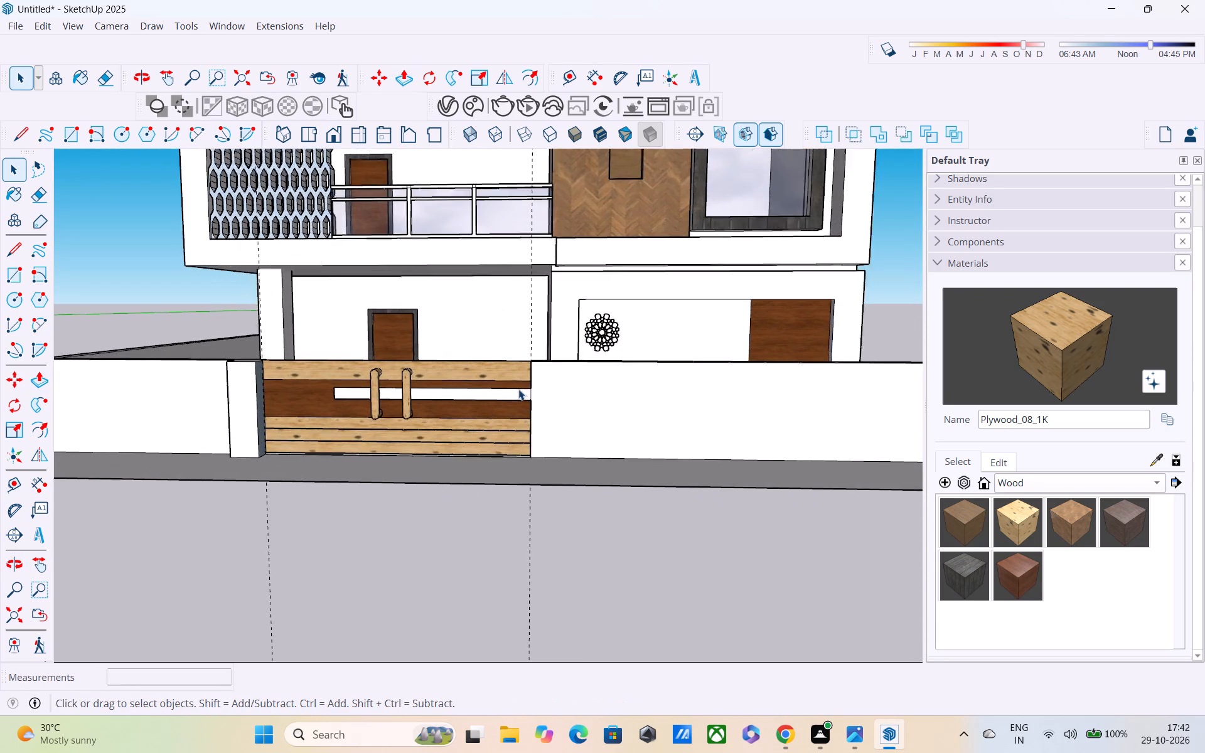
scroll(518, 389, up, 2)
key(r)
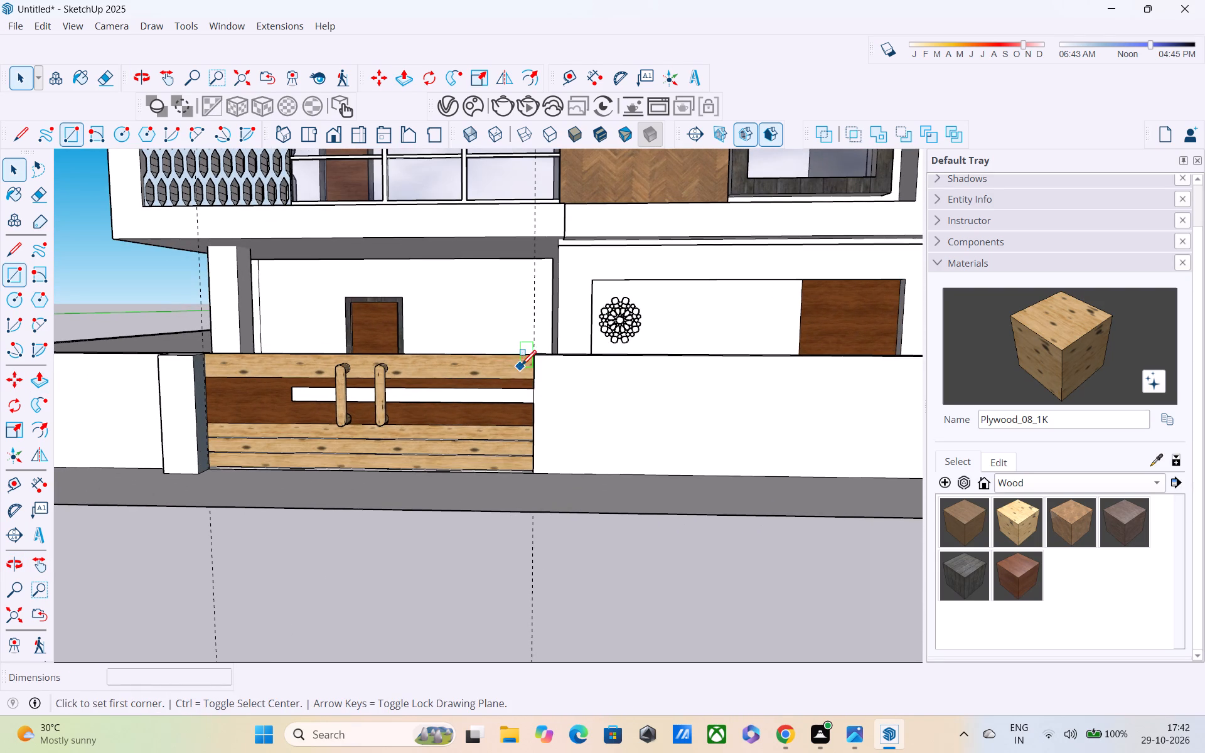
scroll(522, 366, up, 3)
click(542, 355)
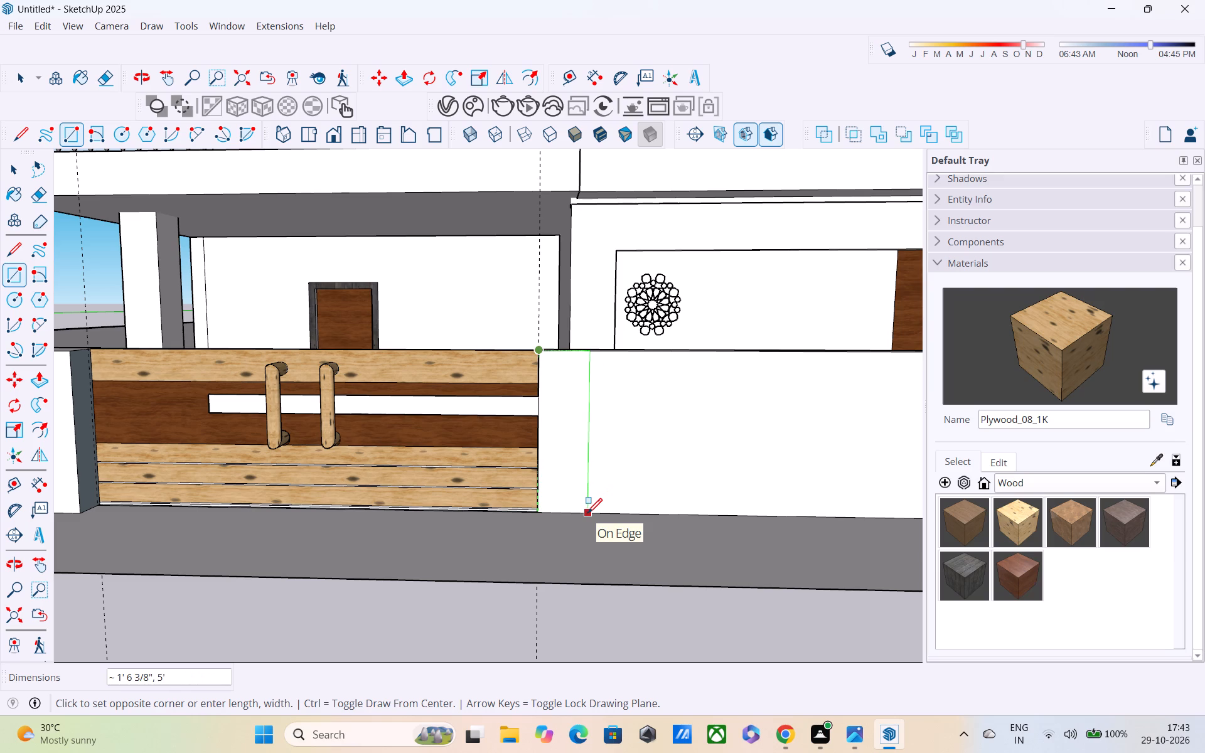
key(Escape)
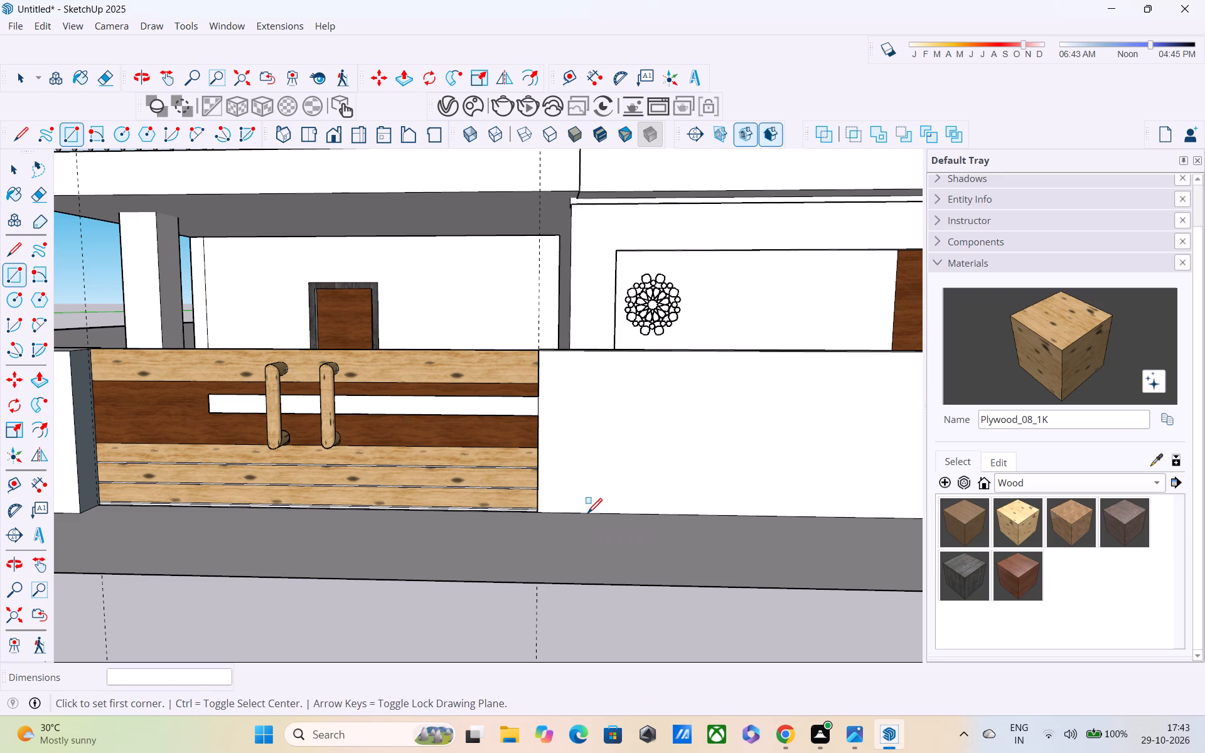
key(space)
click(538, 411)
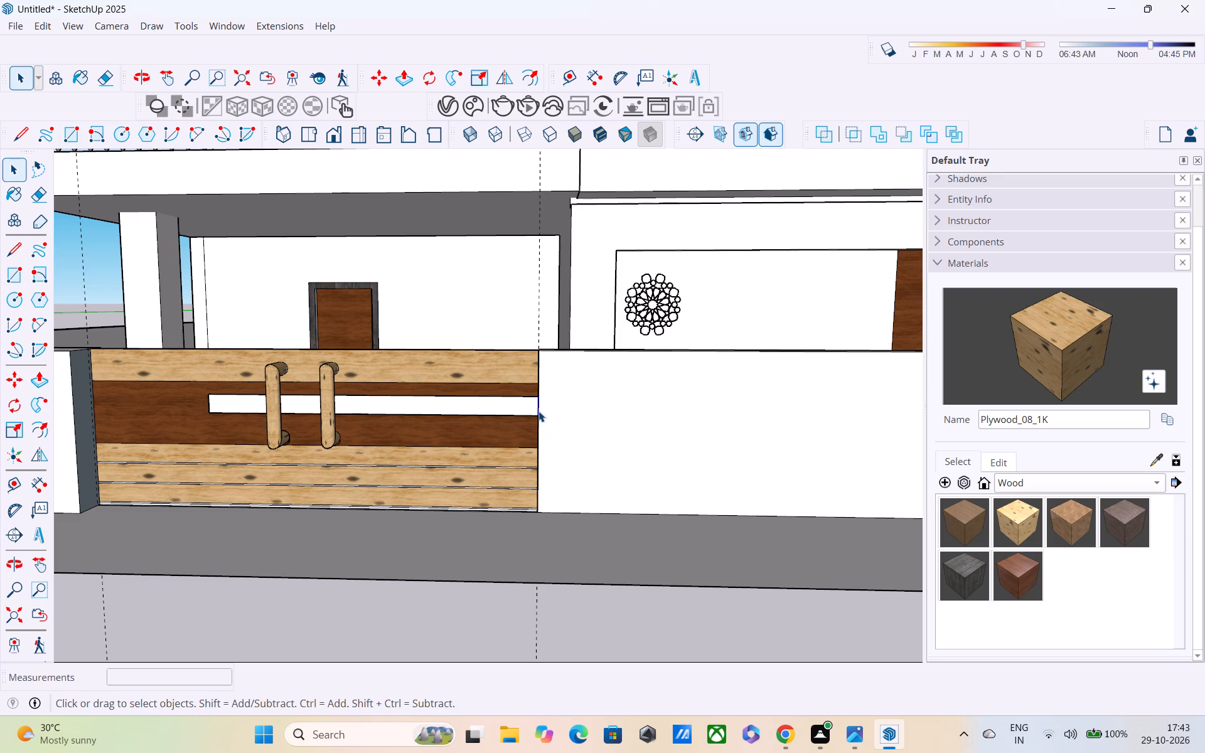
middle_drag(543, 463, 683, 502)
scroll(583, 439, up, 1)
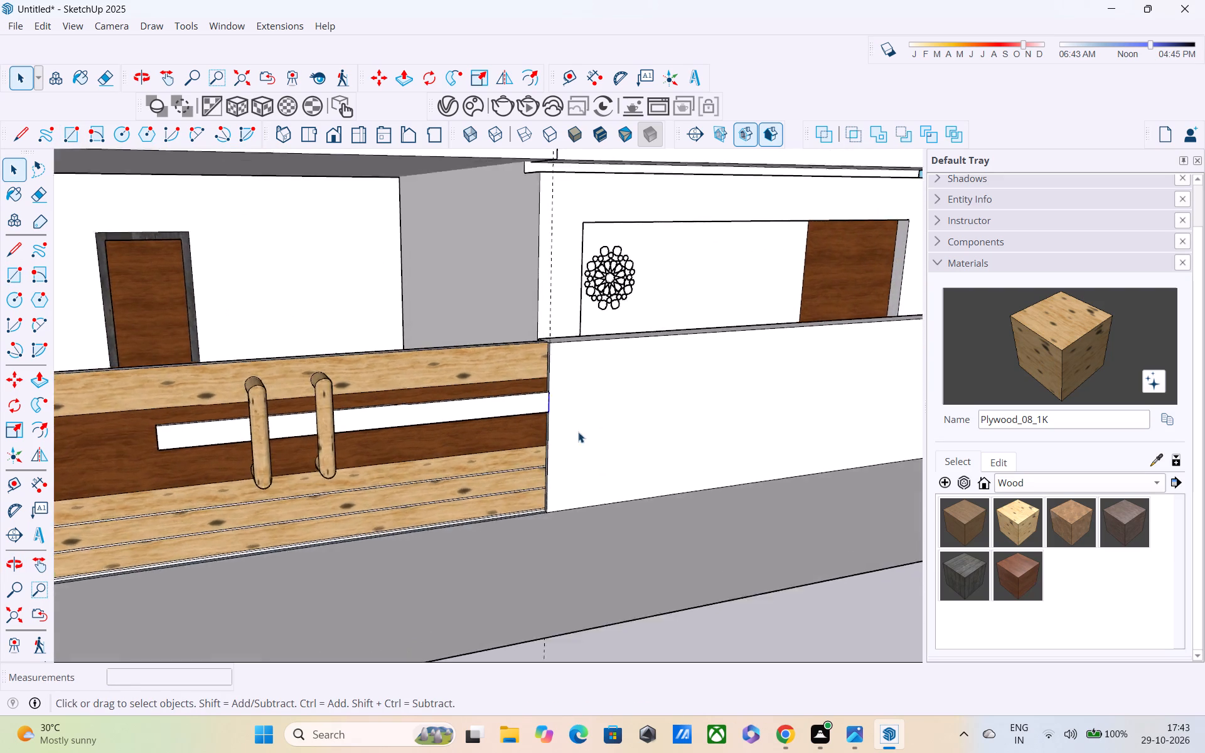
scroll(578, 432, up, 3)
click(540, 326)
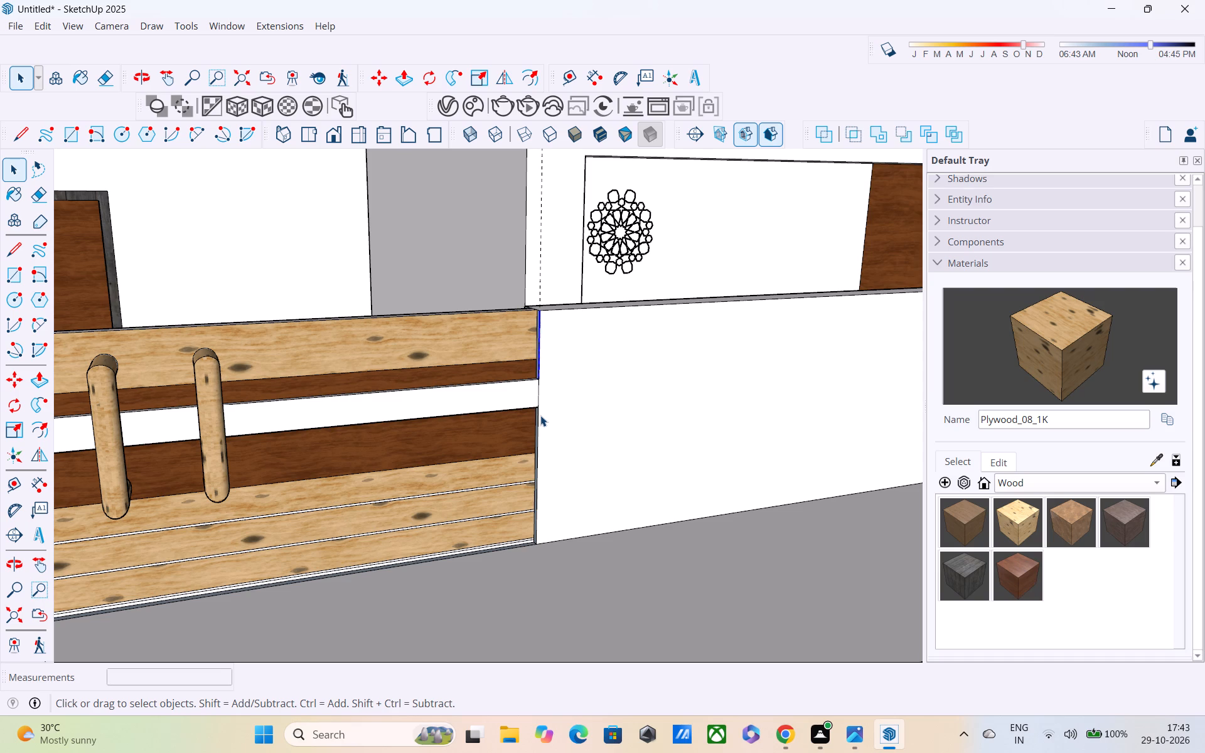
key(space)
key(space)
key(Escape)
Draw a 1.5' line along the wall's top edge from the gate's right end, and a 5' vertical line from its endpoint to the base.
key(l)
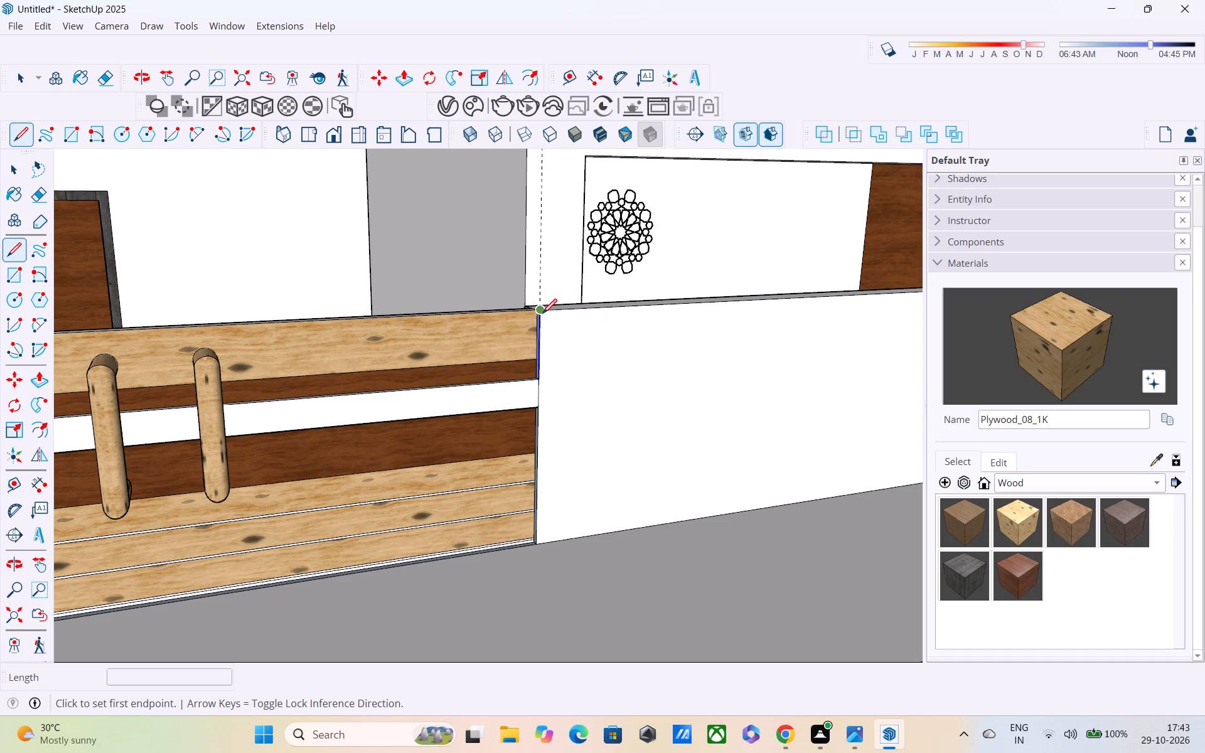
click(542, 315)
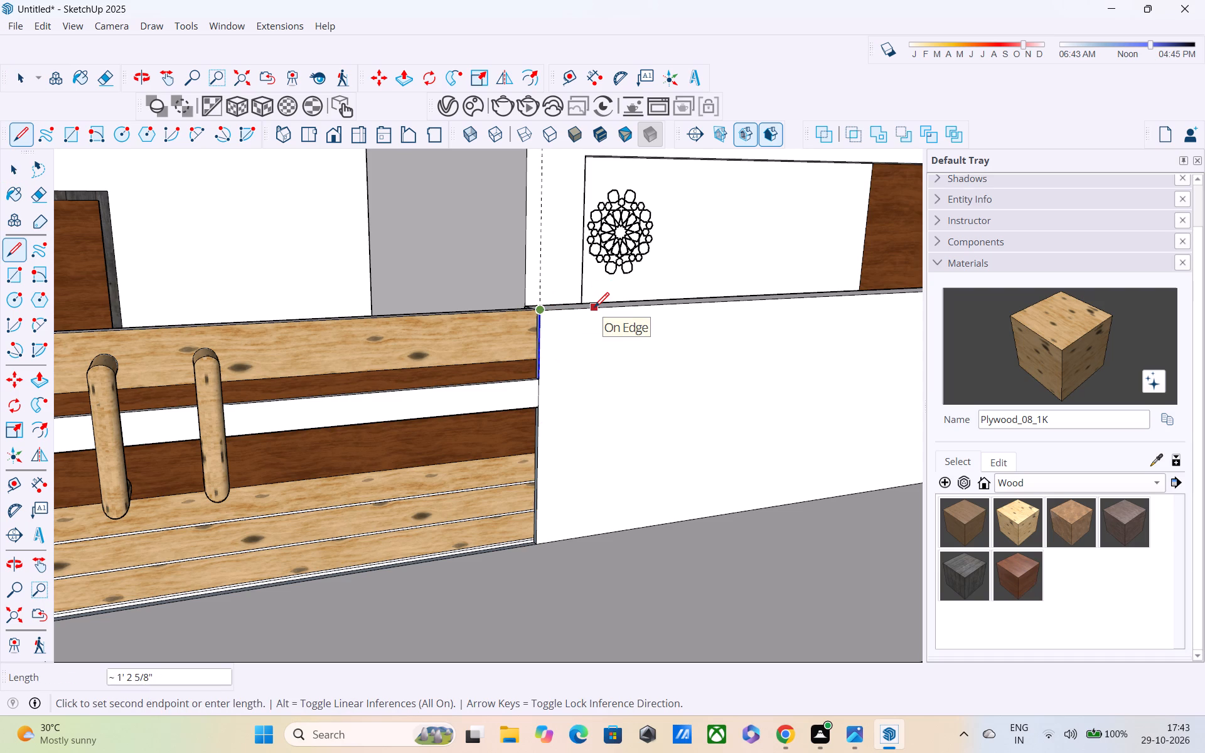
text(1.5')
key(Return)
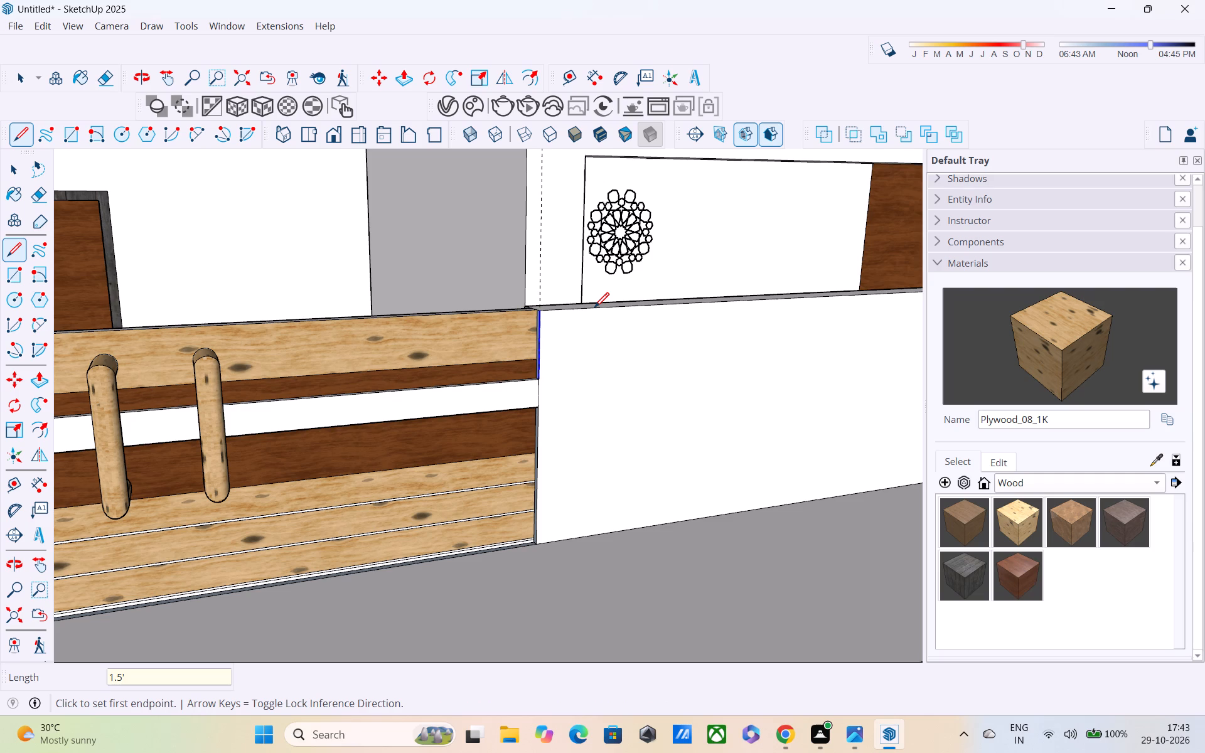
click(597, 311)
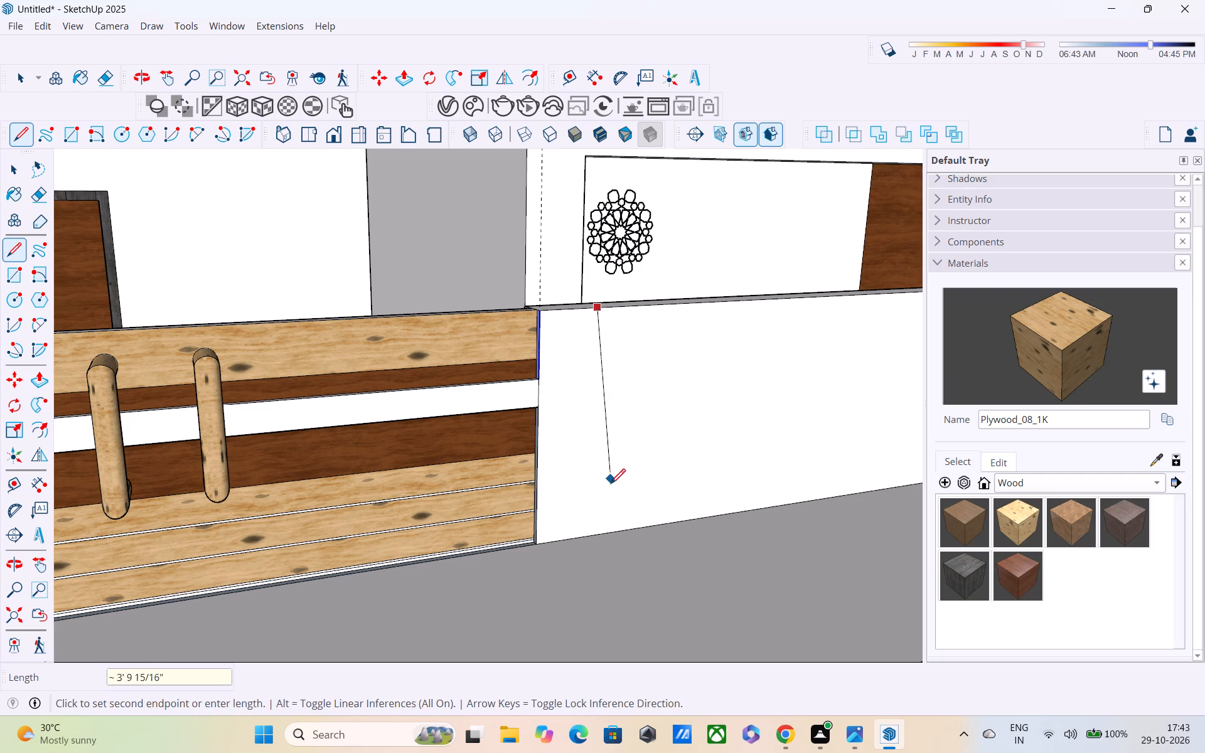
click(596, 542)
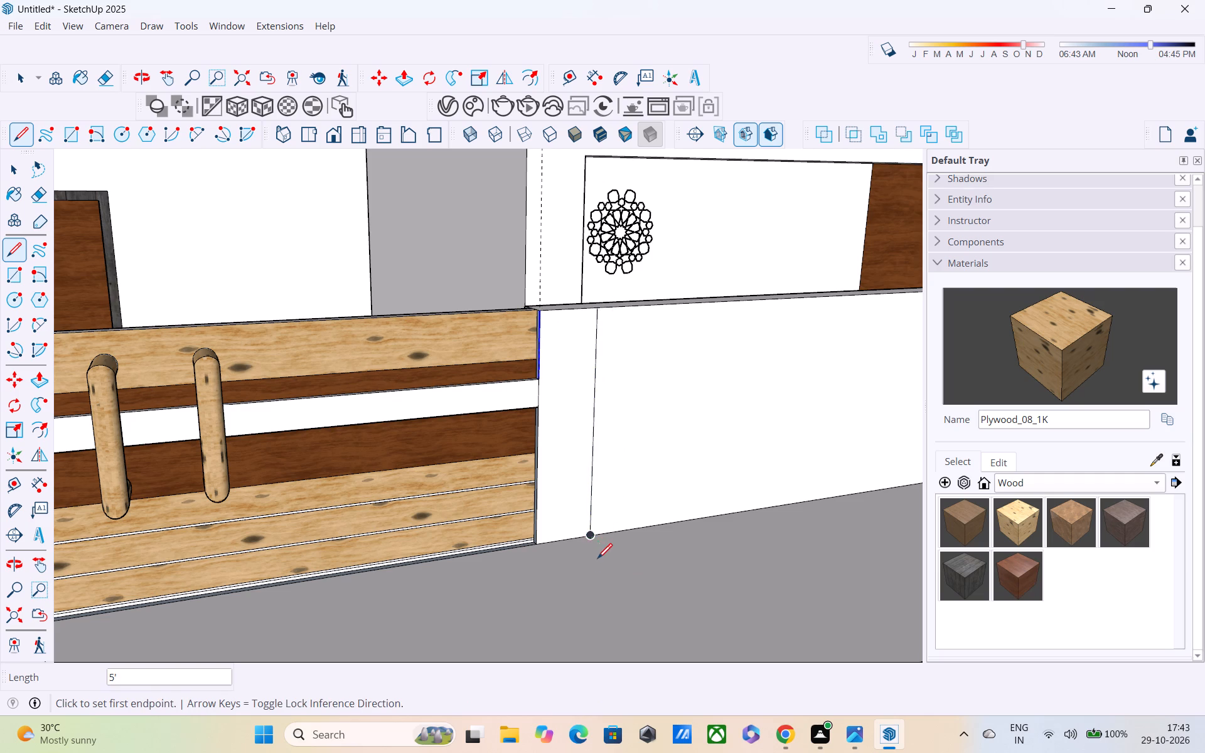
Push/Pull the narrow wall face right of the gate outward 1' to form the matching pillar.
key(p)
click(575, 469)
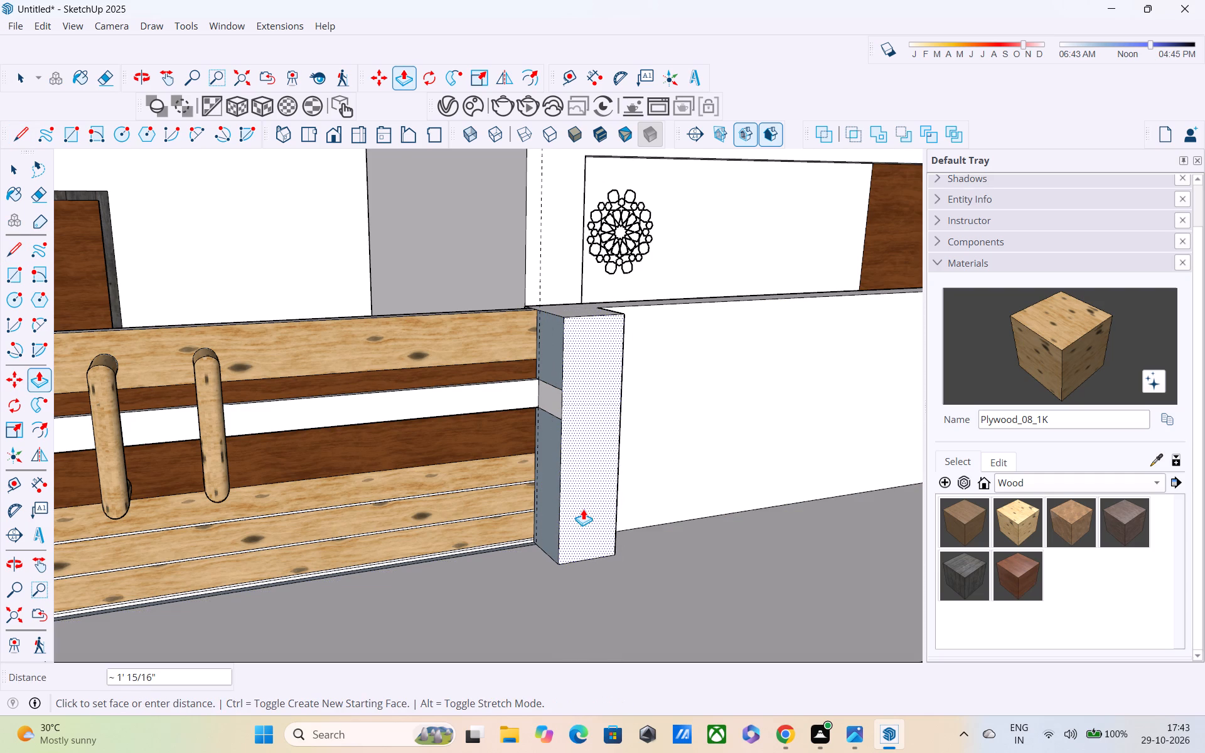
text(1')
key(Return)
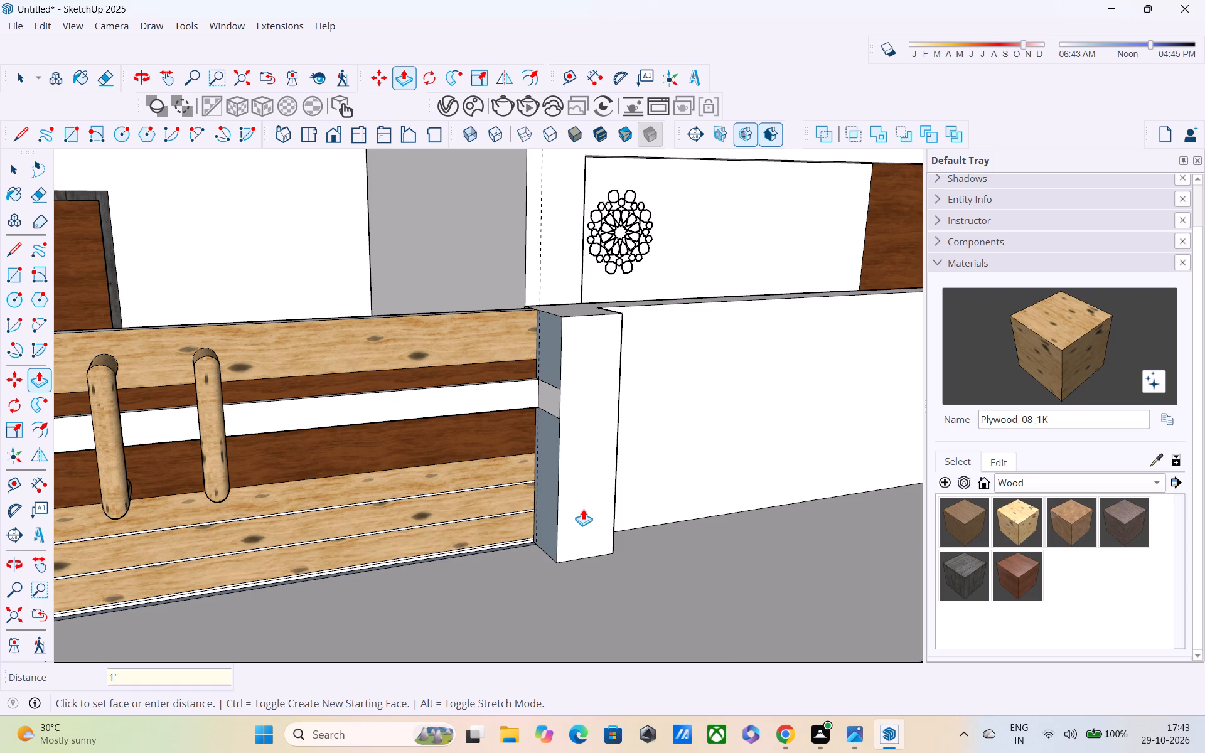
Examine both gate pillars together with the gate from the front and at an angle.
scroll(583, 509, down, 4)
middle_drag(569, 506, 505, 498)
scroll(505, 493, up, 1)
scroll(506, 474, down, 5)
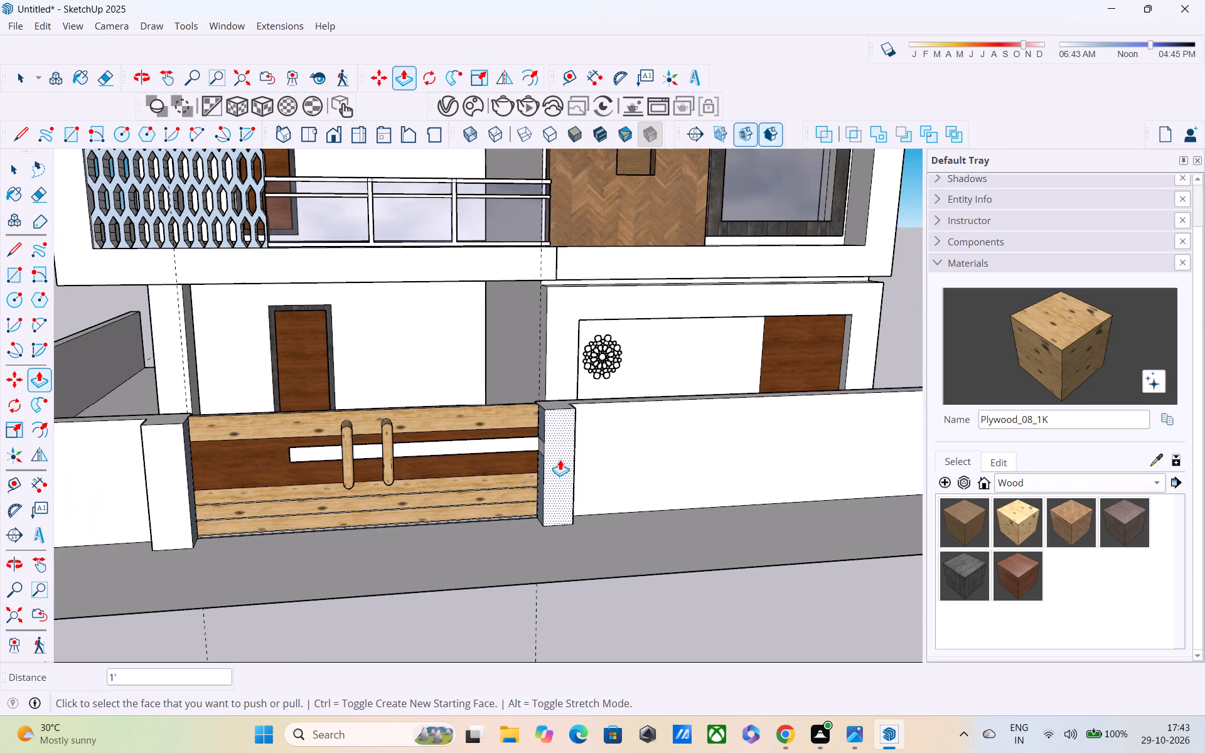
scroll(451, 491, down, 1)
middle_drag(419, 485, 223, 449)
scroll(269, 467, up, 5)
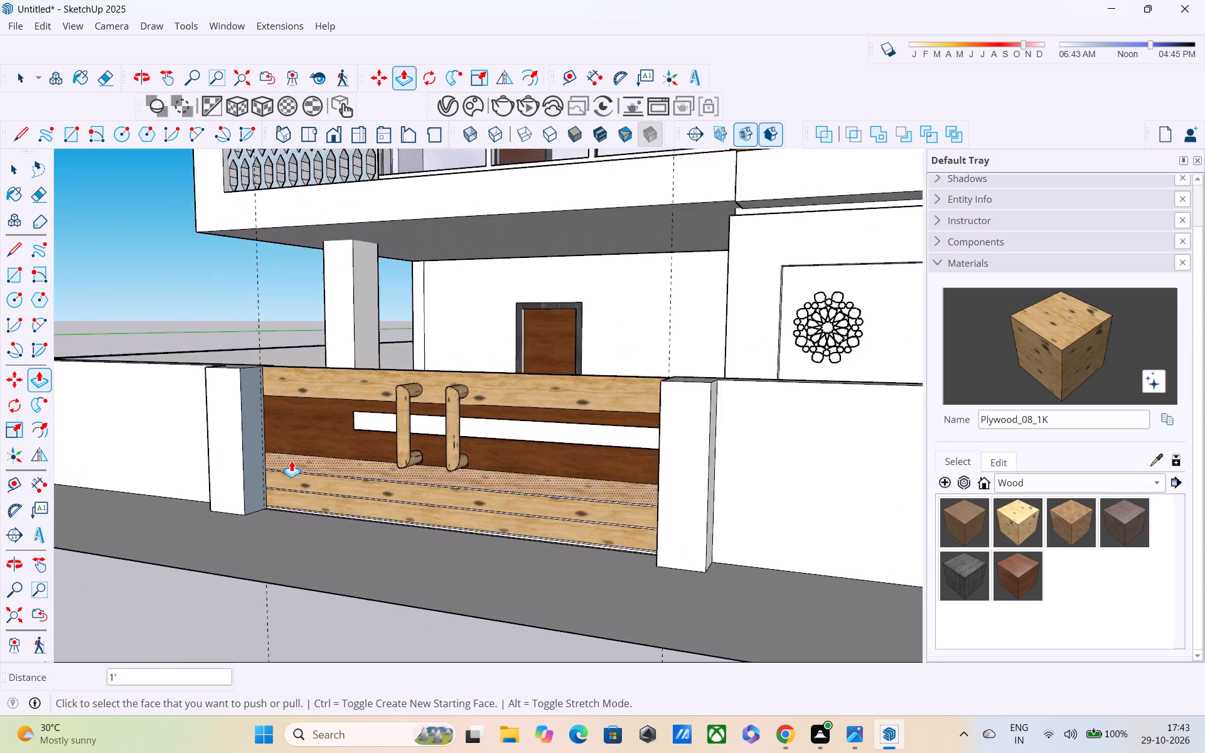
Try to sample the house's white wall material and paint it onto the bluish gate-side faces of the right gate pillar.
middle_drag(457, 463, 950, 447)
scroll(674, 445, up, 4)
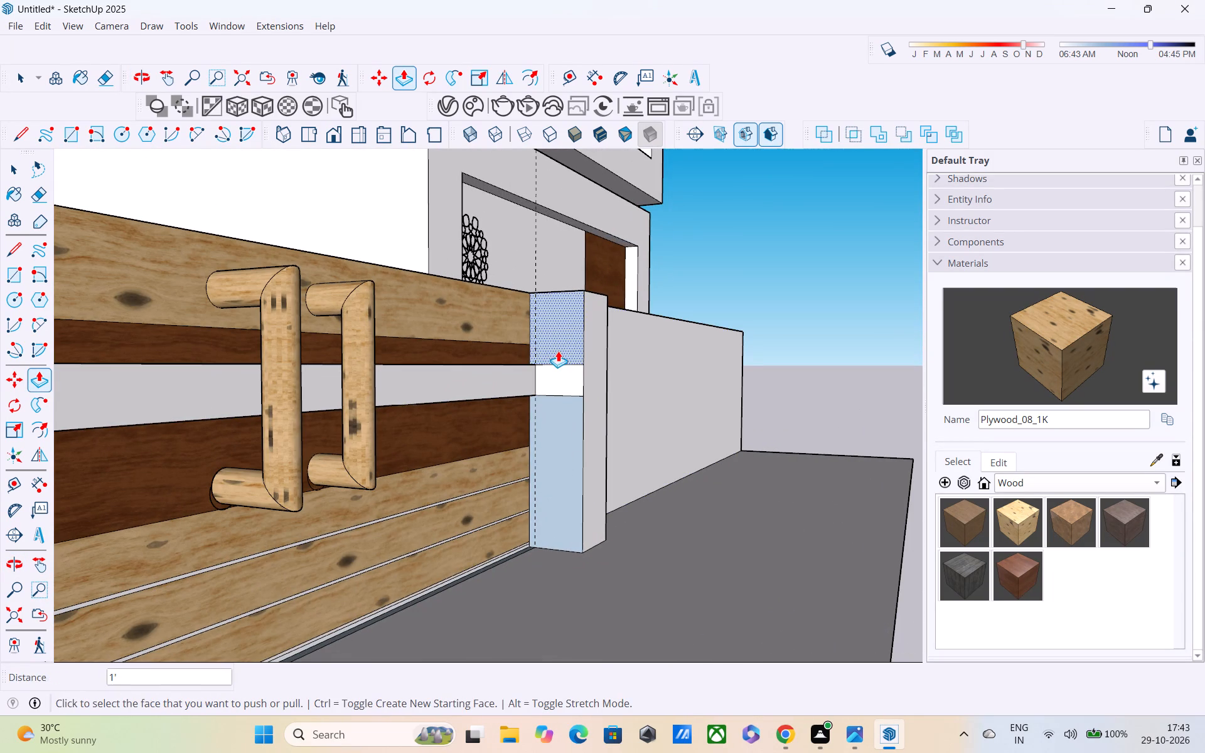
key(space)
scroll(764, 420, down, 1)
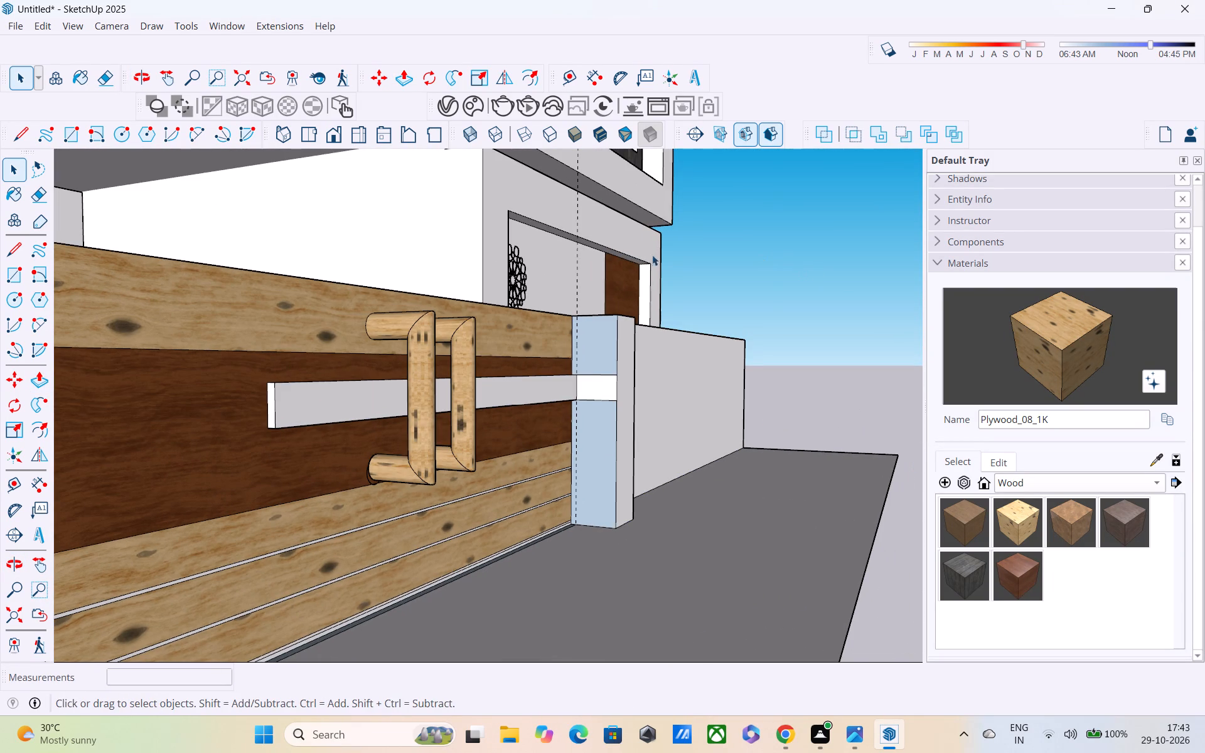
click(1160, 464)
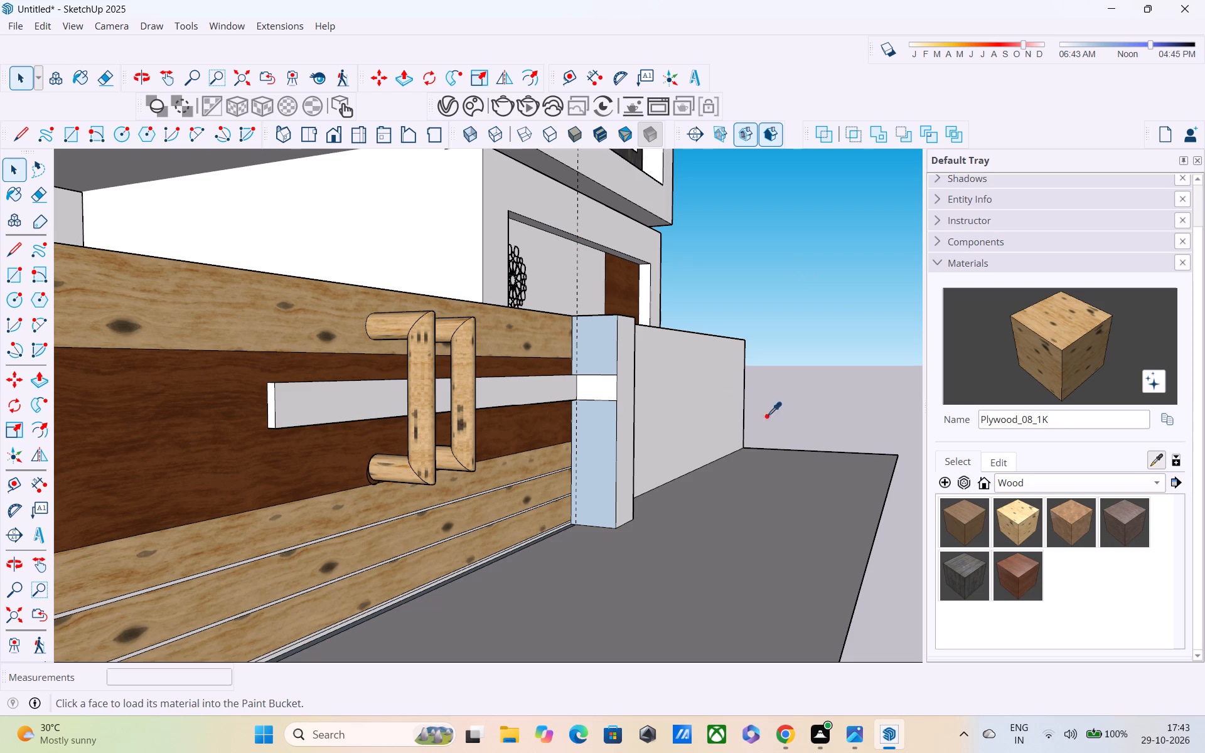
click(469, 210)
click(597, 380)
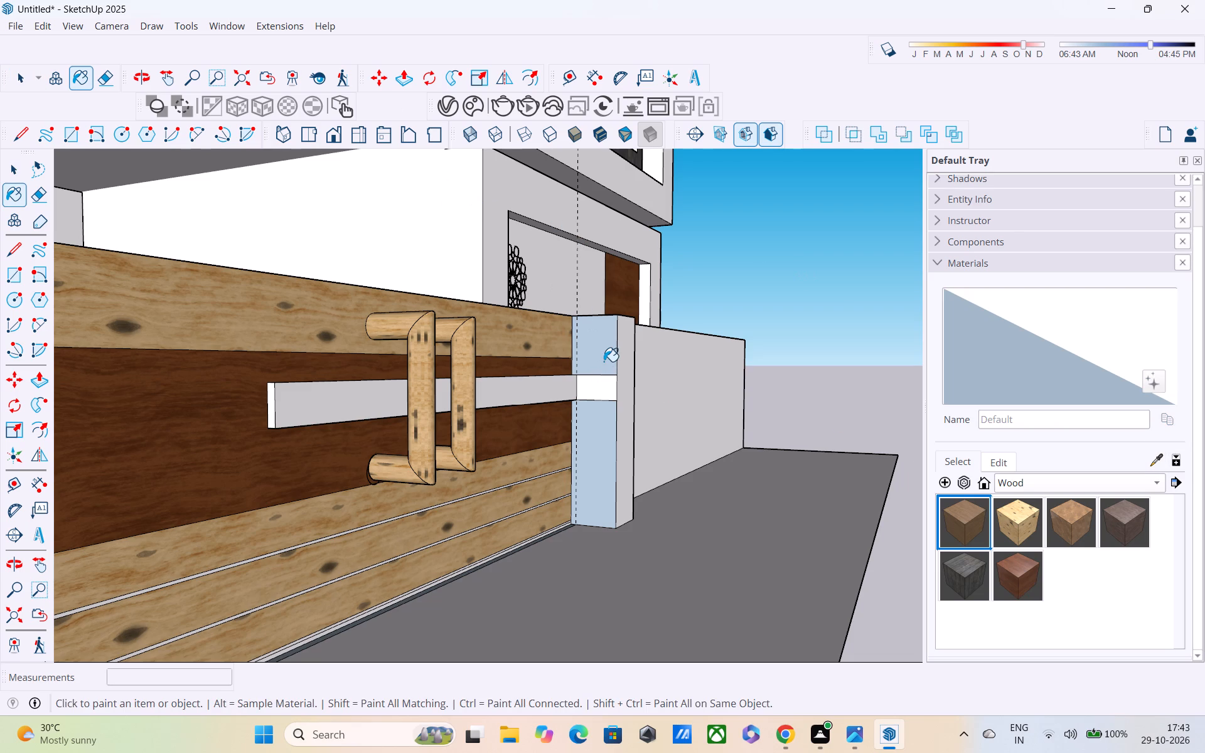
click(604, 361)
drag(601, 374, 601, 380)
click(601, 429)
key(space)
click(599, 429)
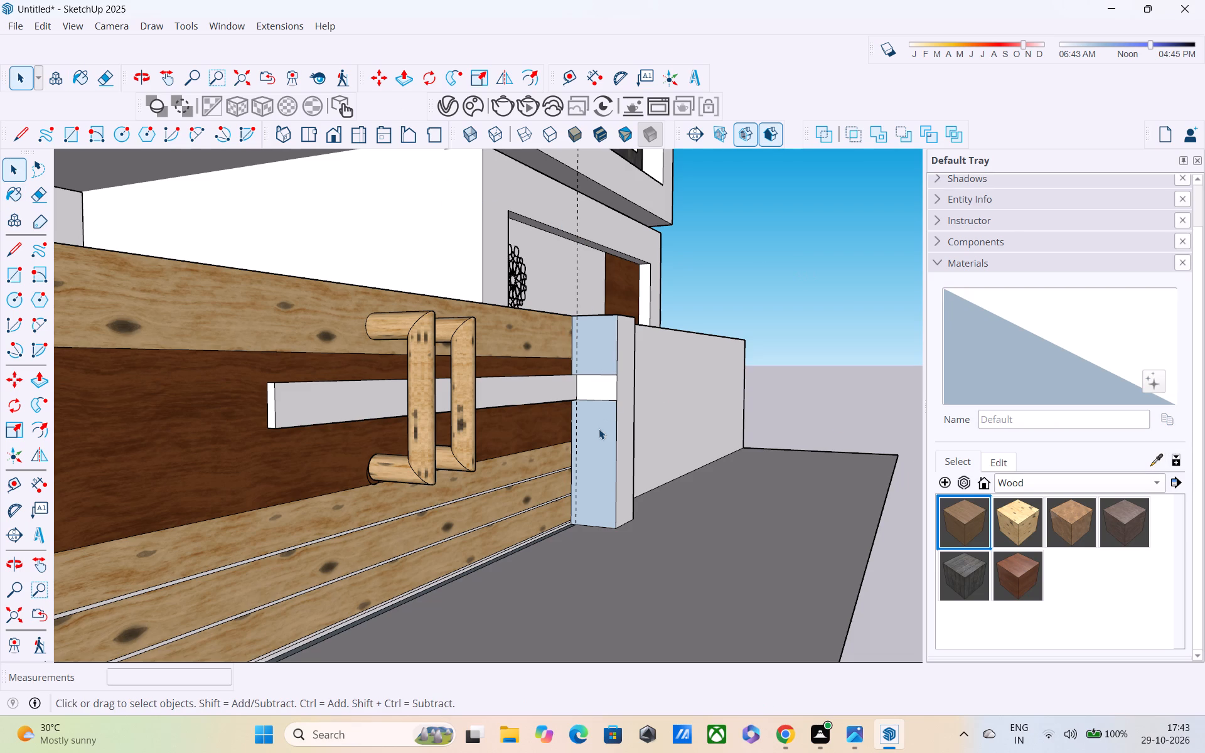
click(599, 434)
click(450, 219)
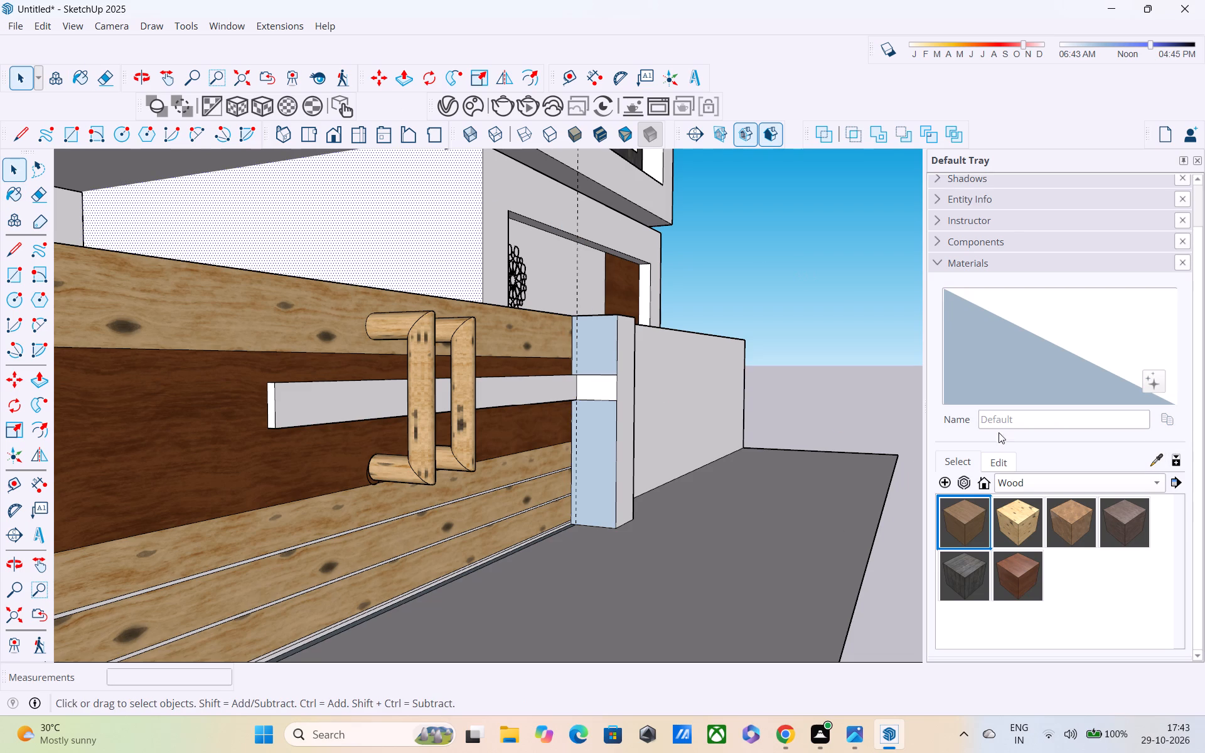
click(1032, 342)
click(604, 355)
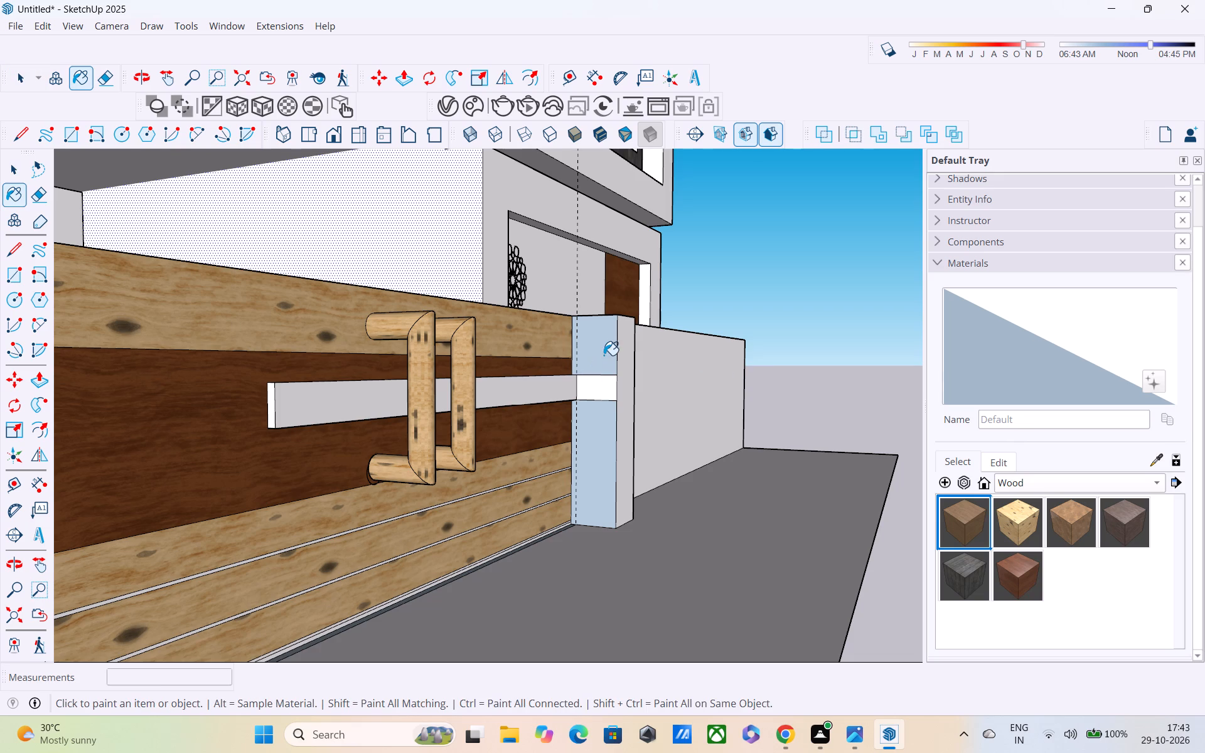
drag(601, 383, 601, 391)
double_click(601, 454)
Examine the gate, both pillars and the boundary wall in front of the house from several angles.
scroll(601, 455, down, 3)
middle_drag(601, 457, 247, 550)
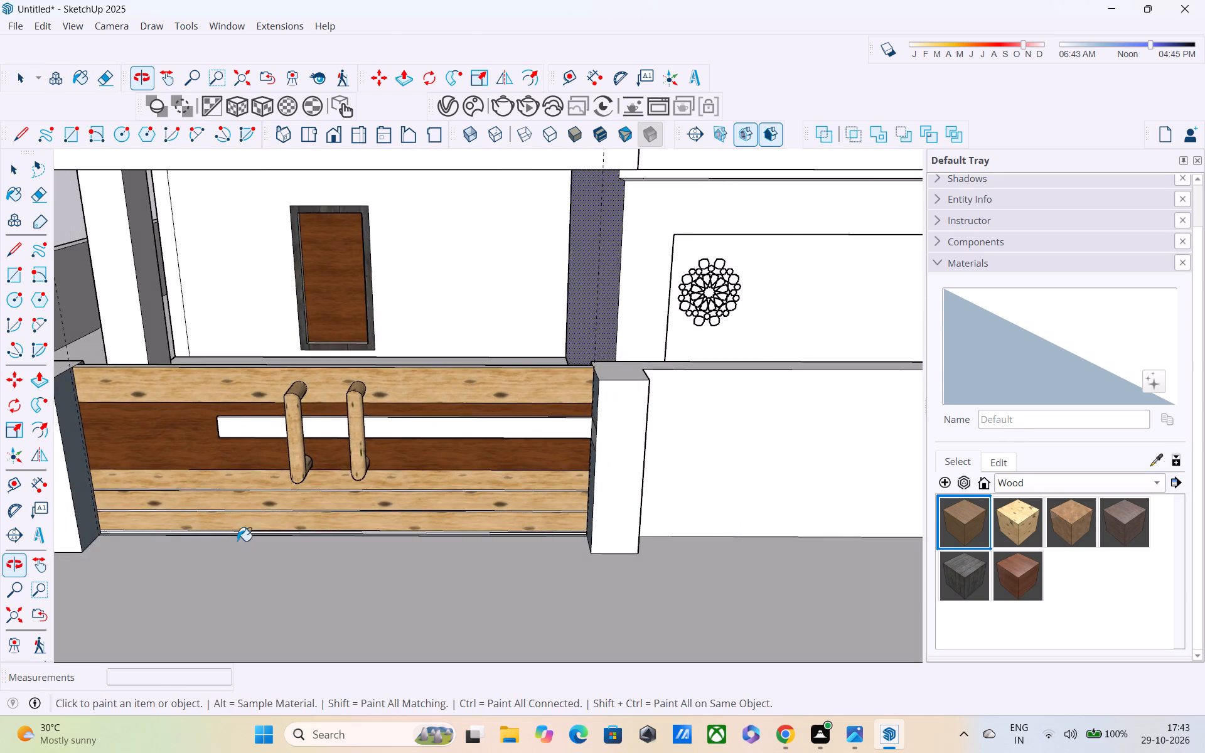
scroll(238, 528, down, 6)
middle_drag(167, 516, 29, 474)
scroll(46, 485, up, 1)
key(space)
scroll(243, 548, down, 3)
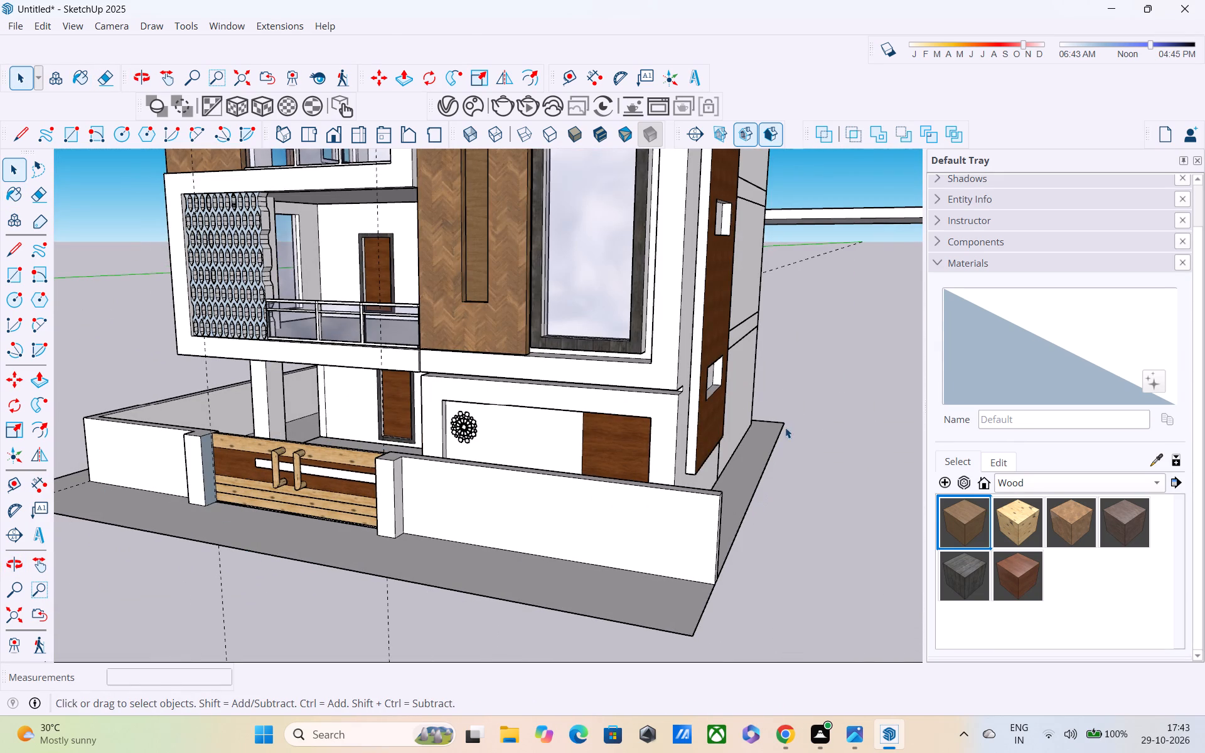
click(785, 427)
middle_drag(709, 488, 406, 487)
scroll(459, 562, up, 5)
middle_drag(433, 562, 589, 598)
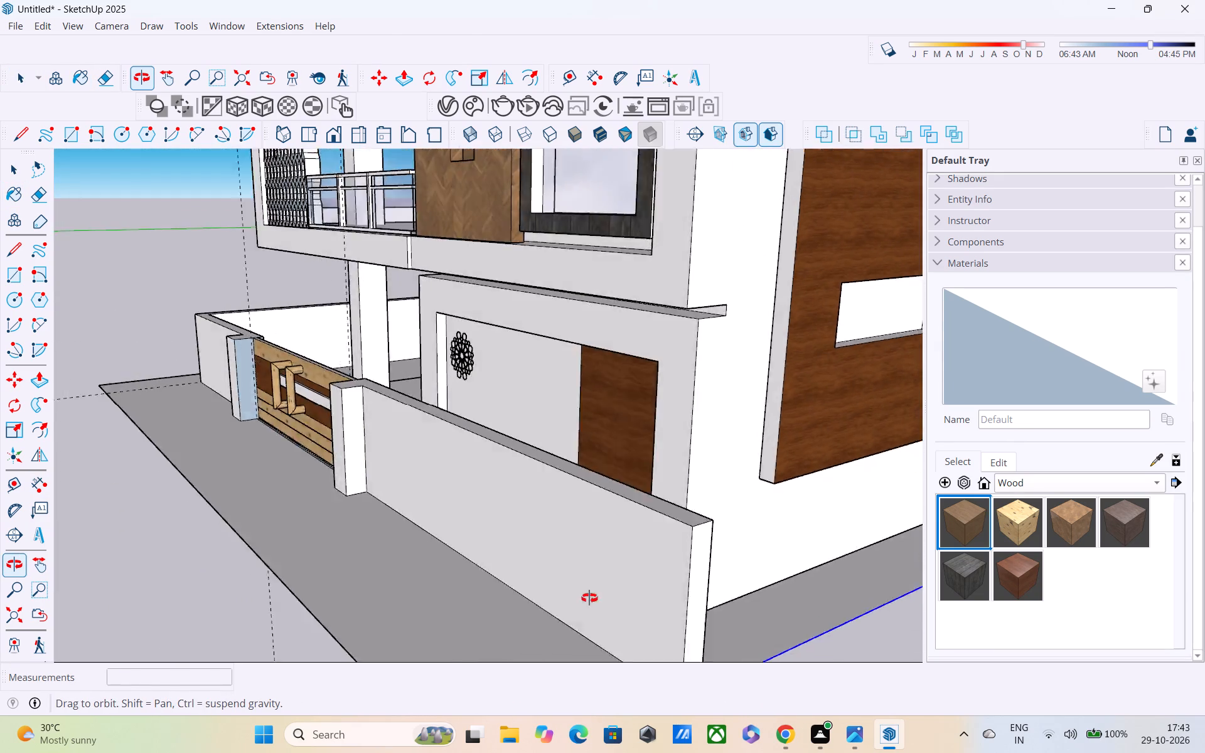
middle_drag(589, 598, 646, 590)
scroll(565, 567, up, 2)
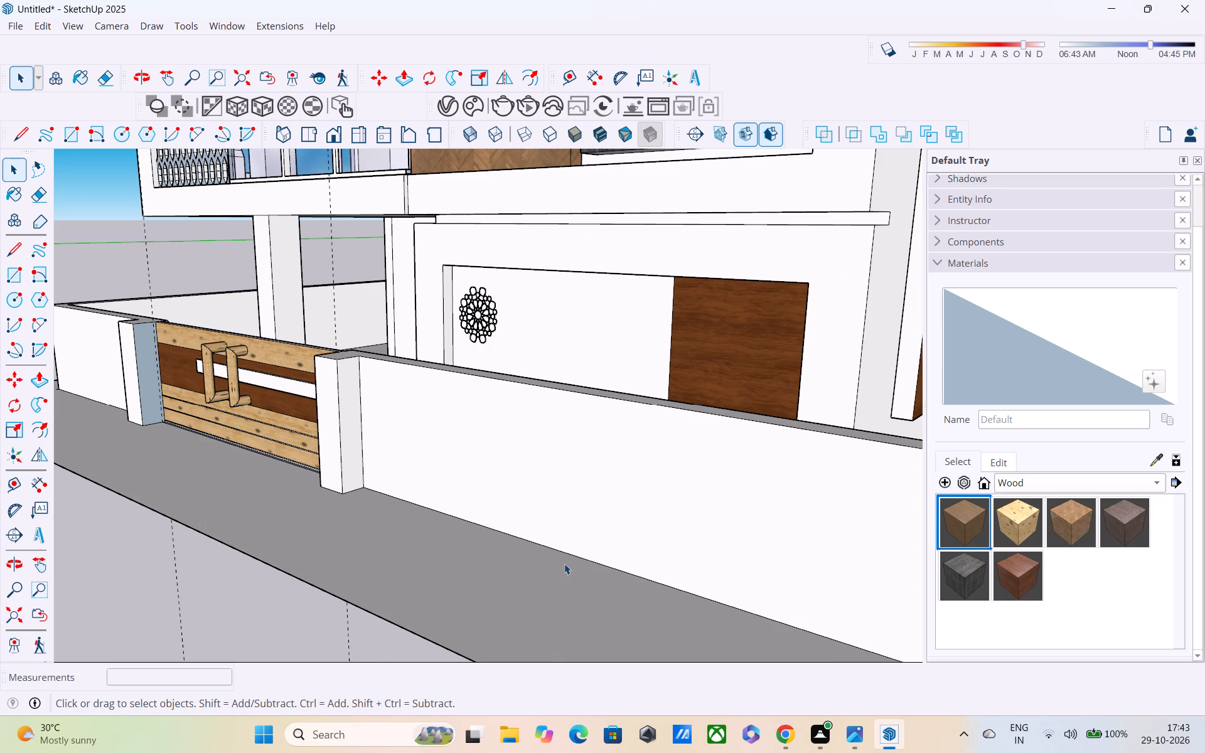
middle_drag(530, 520, 602, 640)
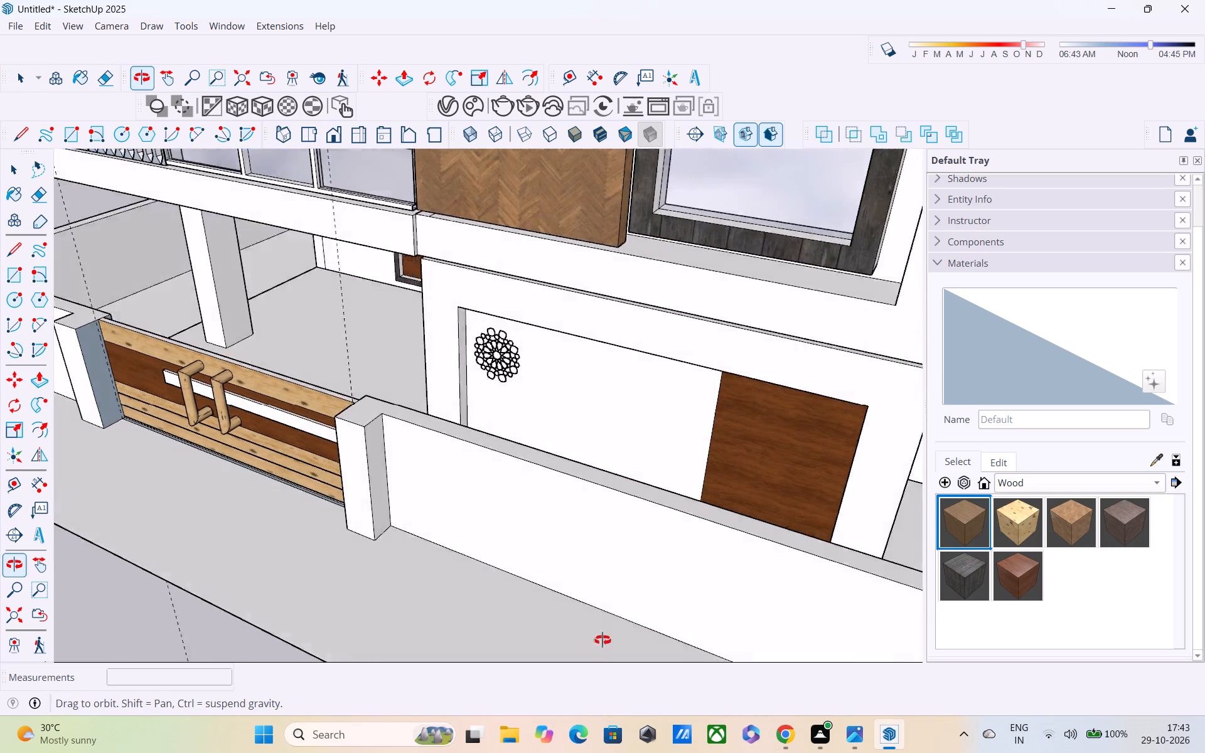
middle_drag(602, 640, 609, 651)
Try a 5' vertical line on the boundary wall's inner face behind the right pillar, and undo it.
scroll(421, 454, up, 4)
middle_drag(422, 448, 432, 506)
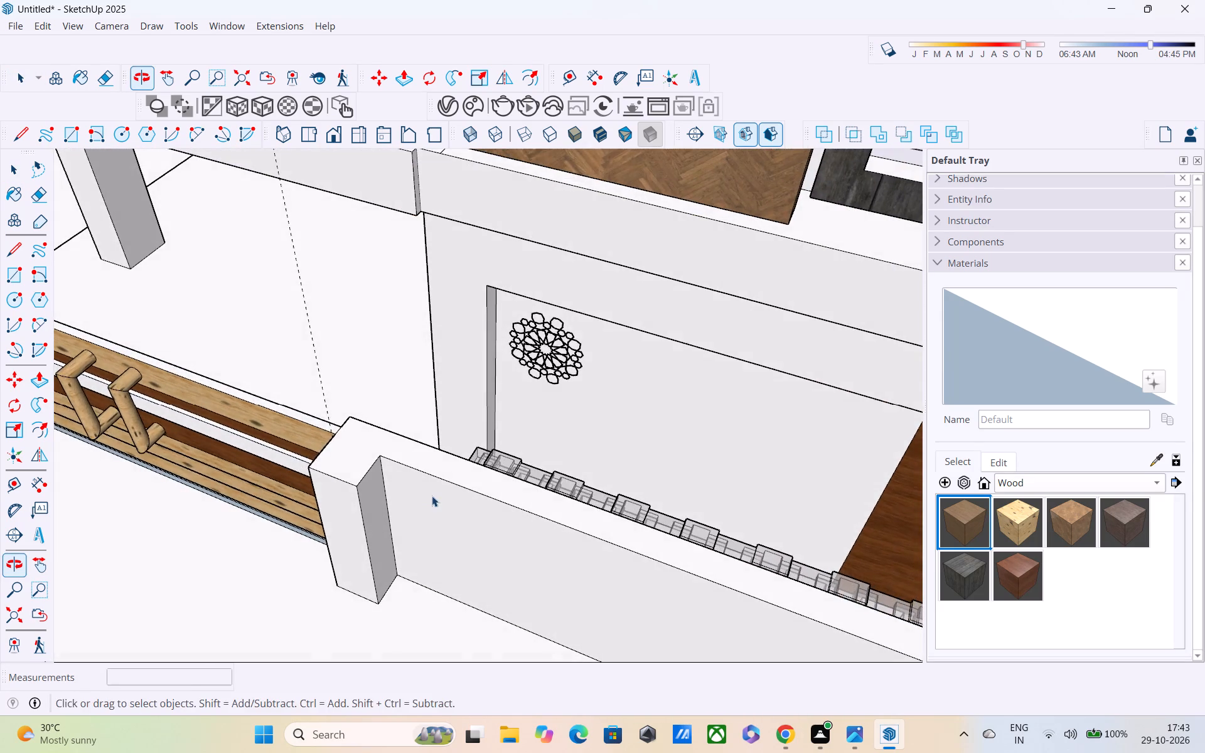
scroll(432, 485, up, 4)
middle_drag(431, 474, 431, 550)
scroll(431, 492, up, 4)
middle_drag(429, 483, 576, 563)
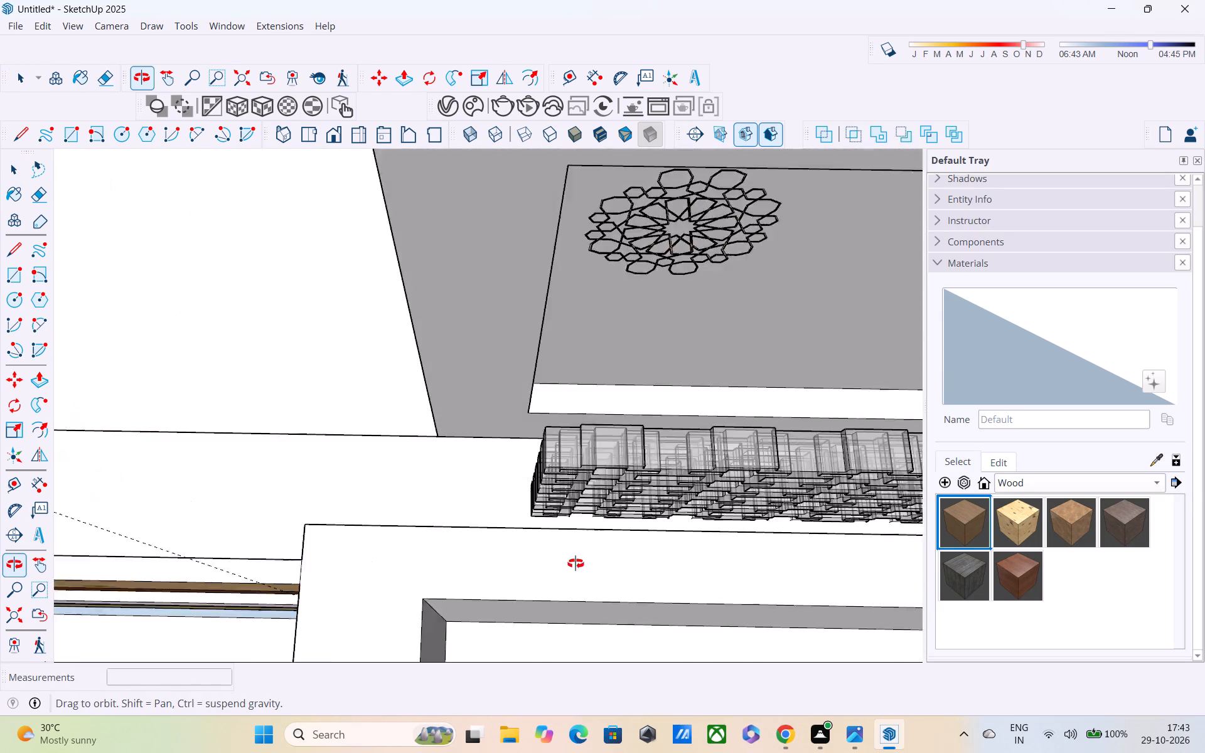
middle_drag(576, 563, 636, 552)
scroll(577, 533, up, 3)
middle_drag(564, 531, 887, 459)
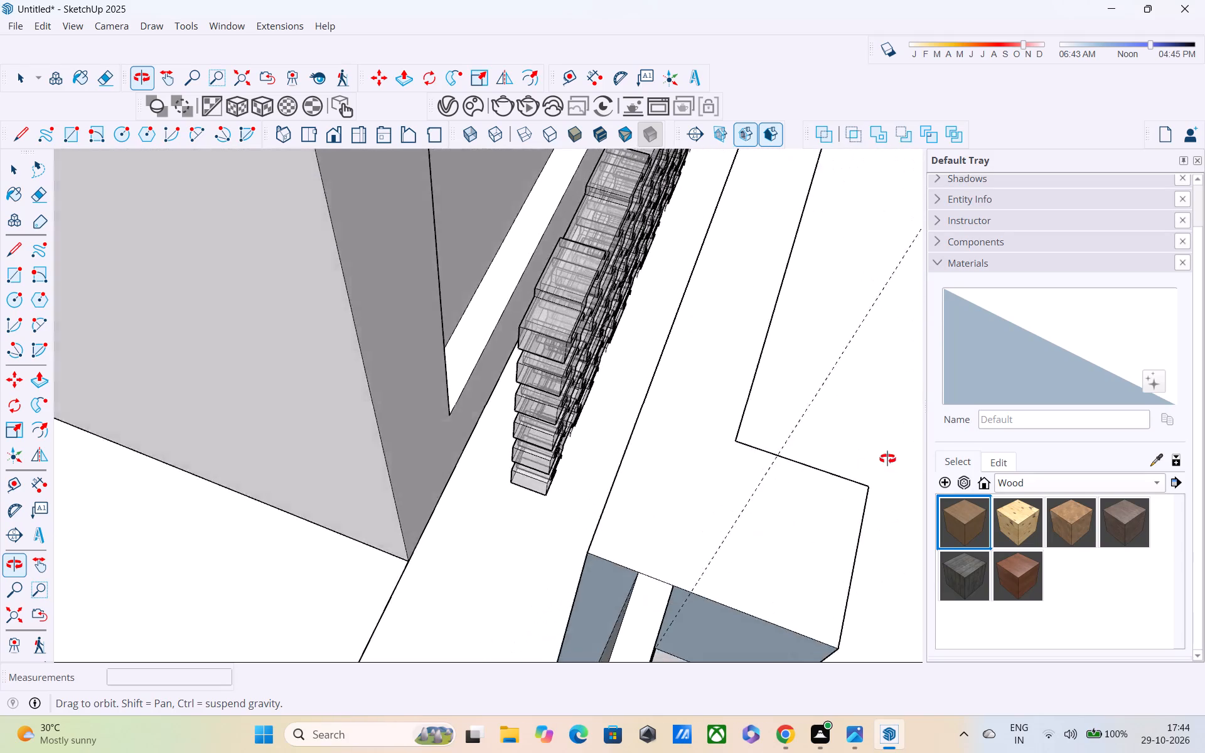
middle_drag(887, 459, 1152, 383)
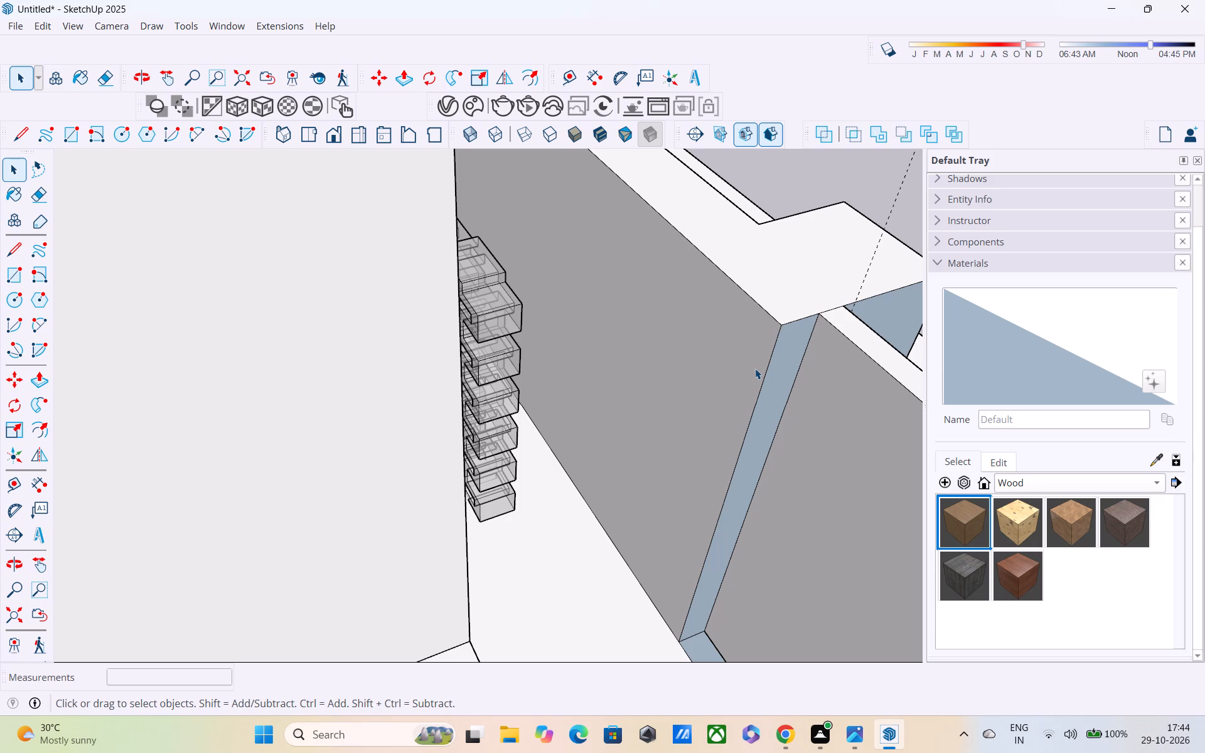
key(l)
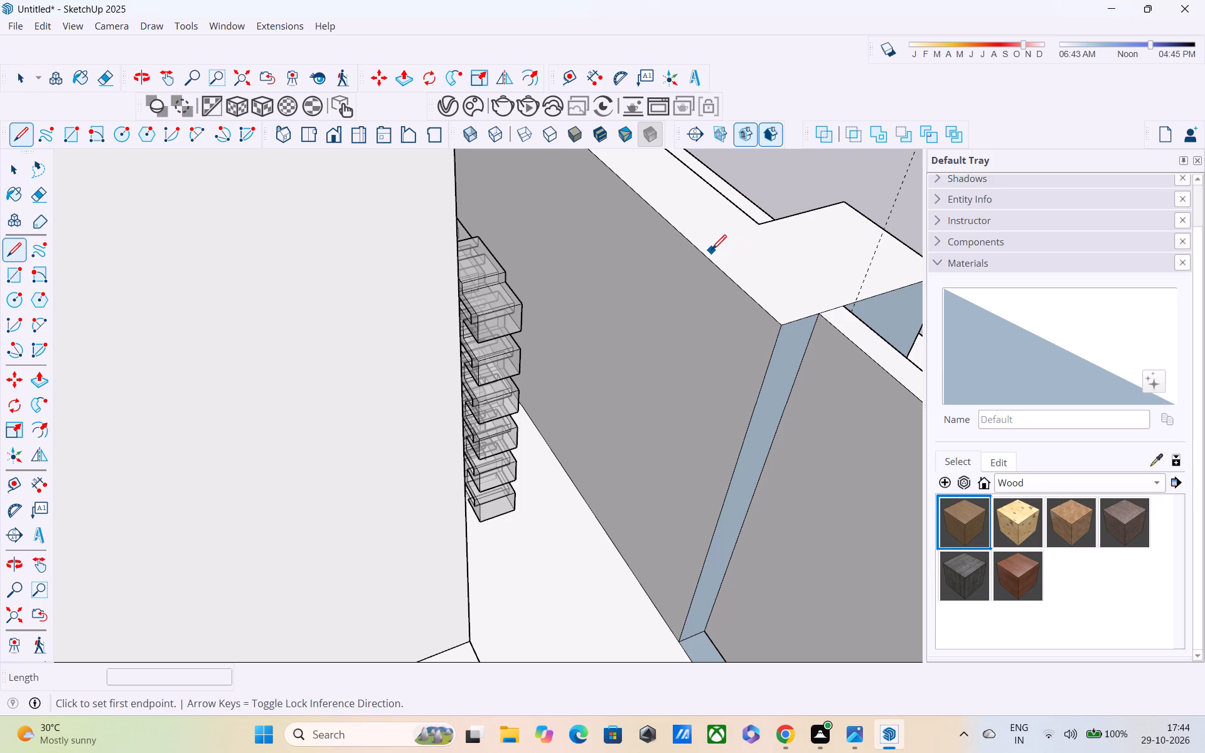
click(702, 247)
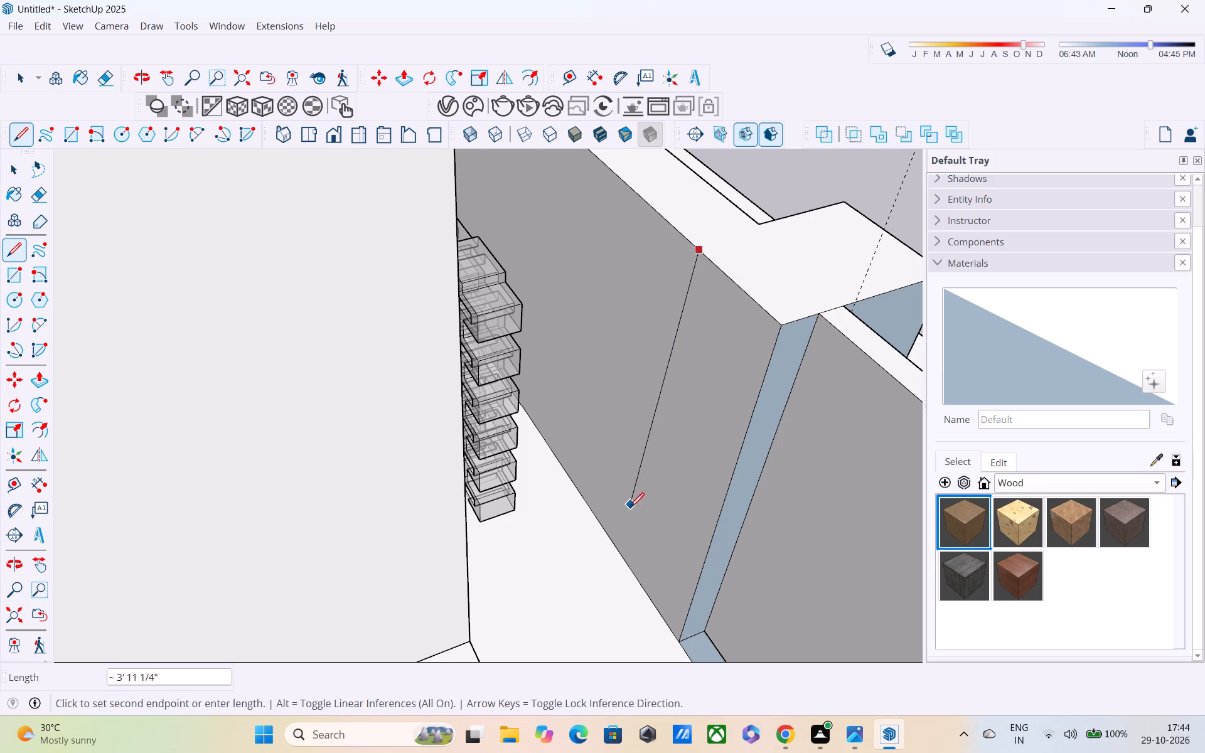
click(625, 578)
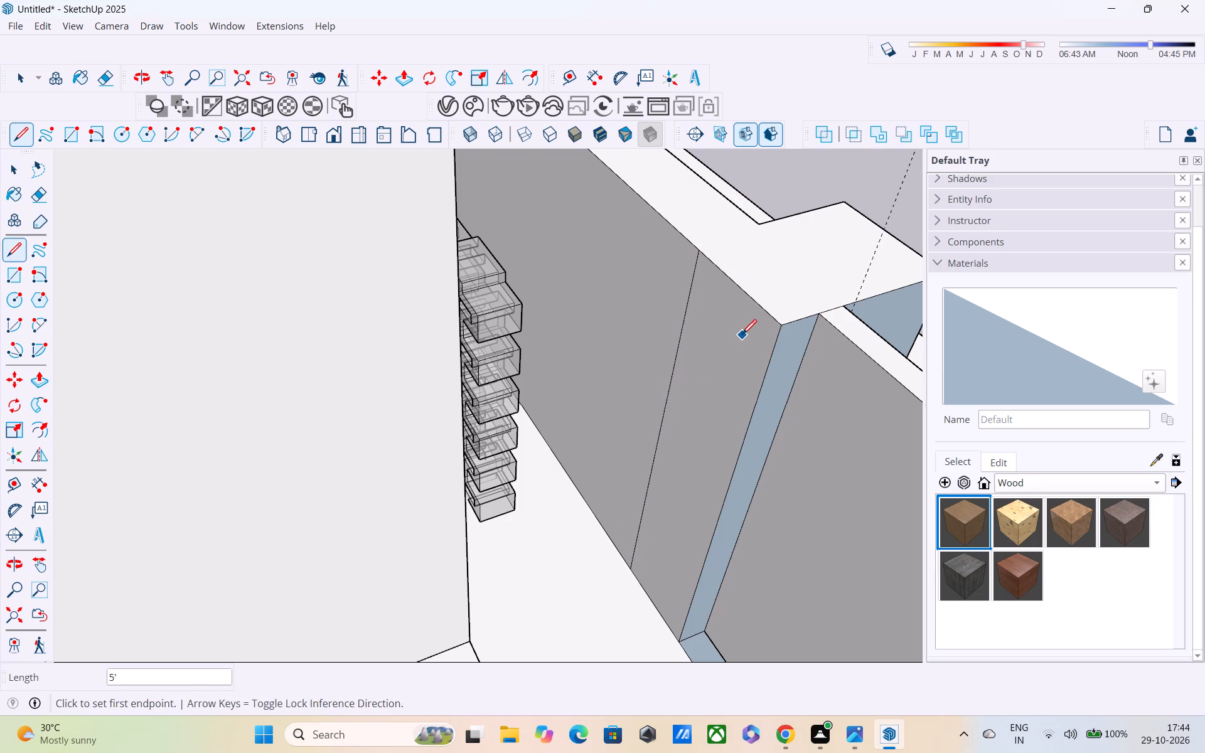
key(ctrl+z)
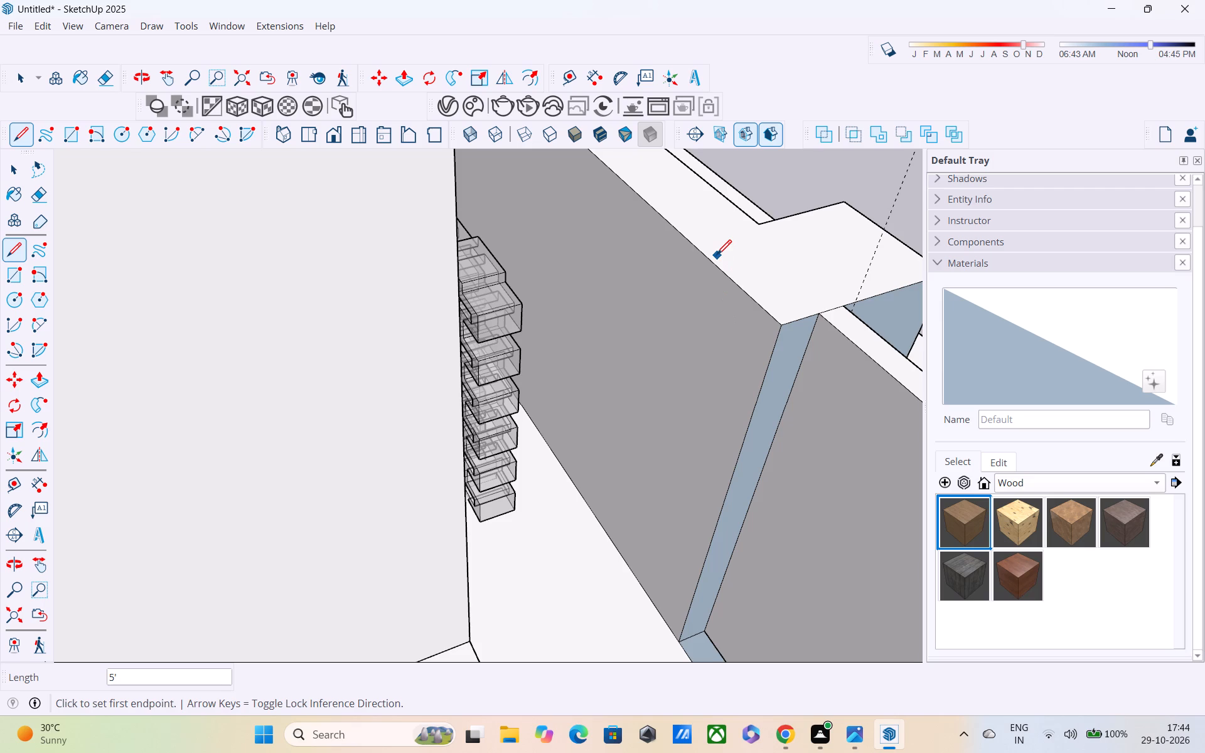
Draw a 9" line across the wall top from the right pillar's corner and a 5' vertical line down the wall's inner face.
middle_drag(717, 265, 788, 289)
scroll(785, 274, up, 1)
middle_drag(773, 243, 768, 213)
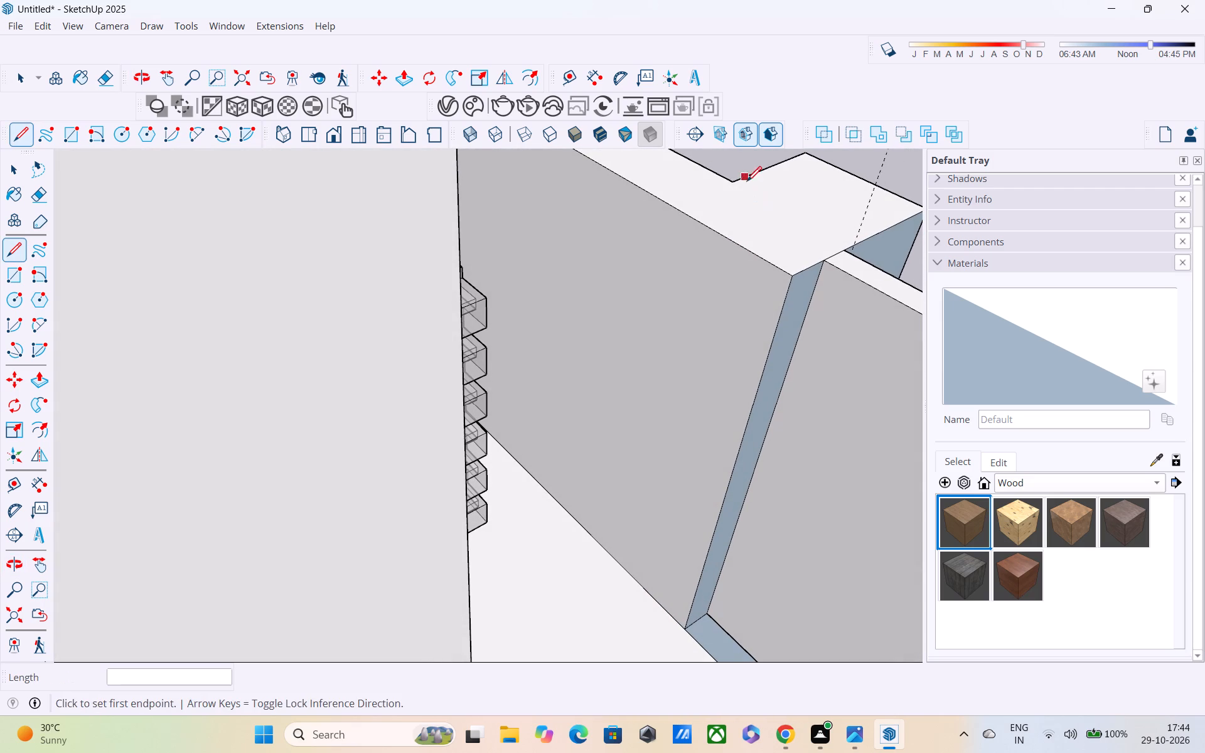
click(729, 180)
click(670, 212)
click(677, 206)
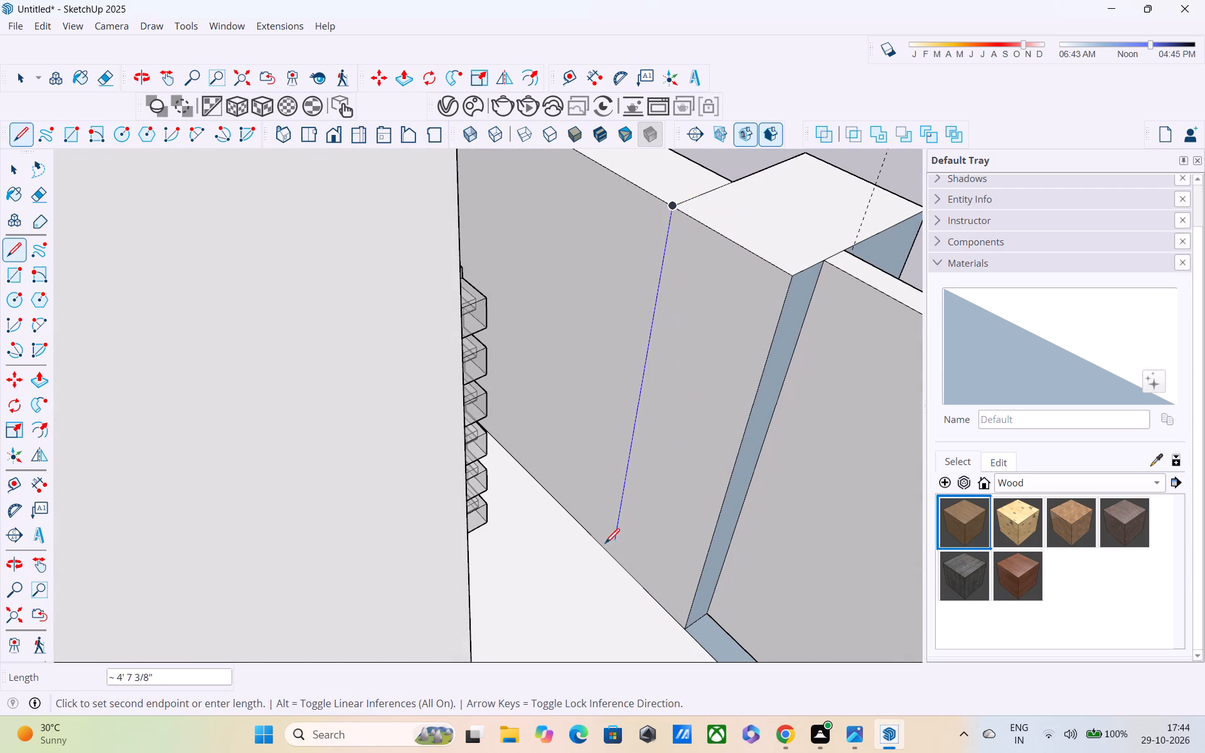
click(606, 557)
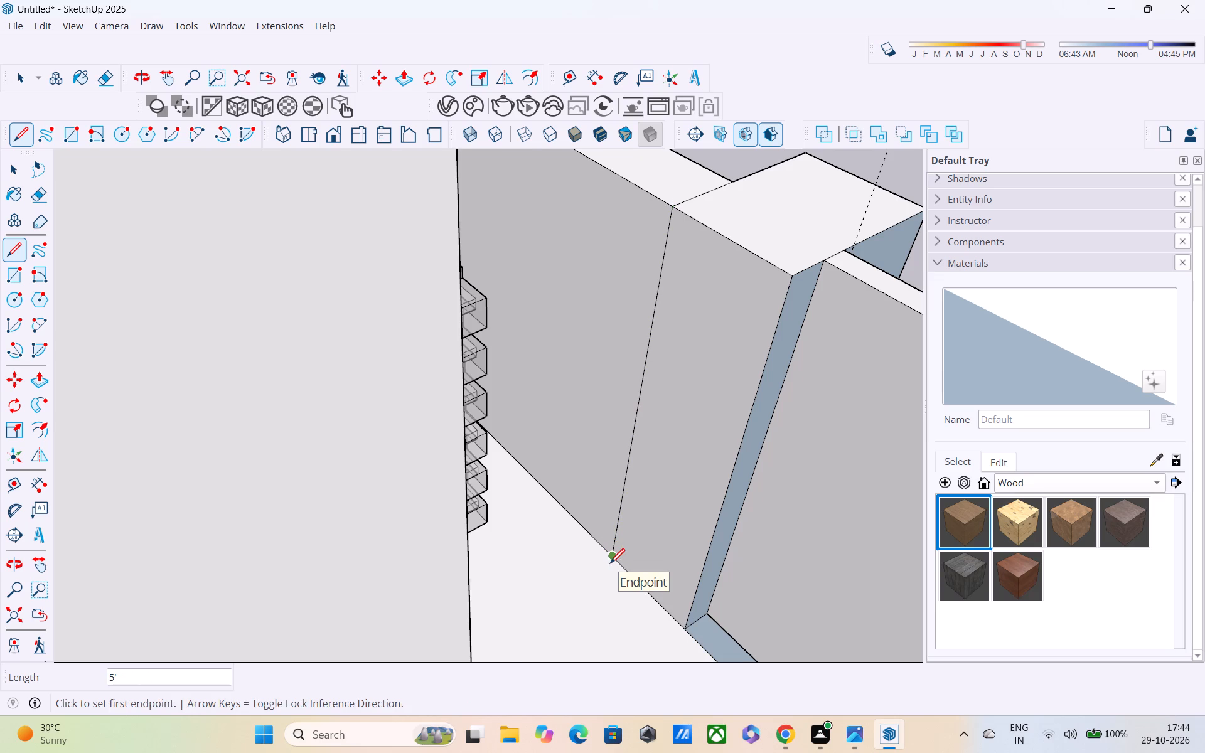
Push/Pull the narrow inner face behind the right pillar about 2' 4 1/4" toward the house to form a return wall.
key(space)
key(p)
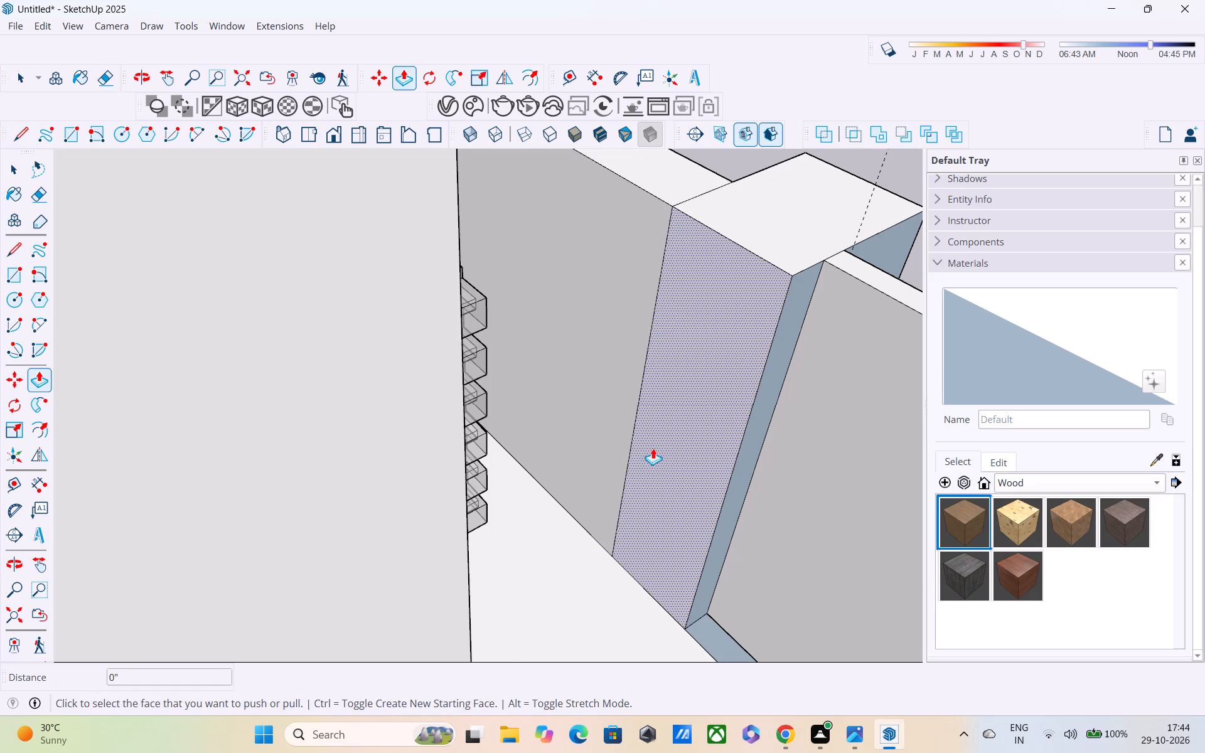
click(653, 447)
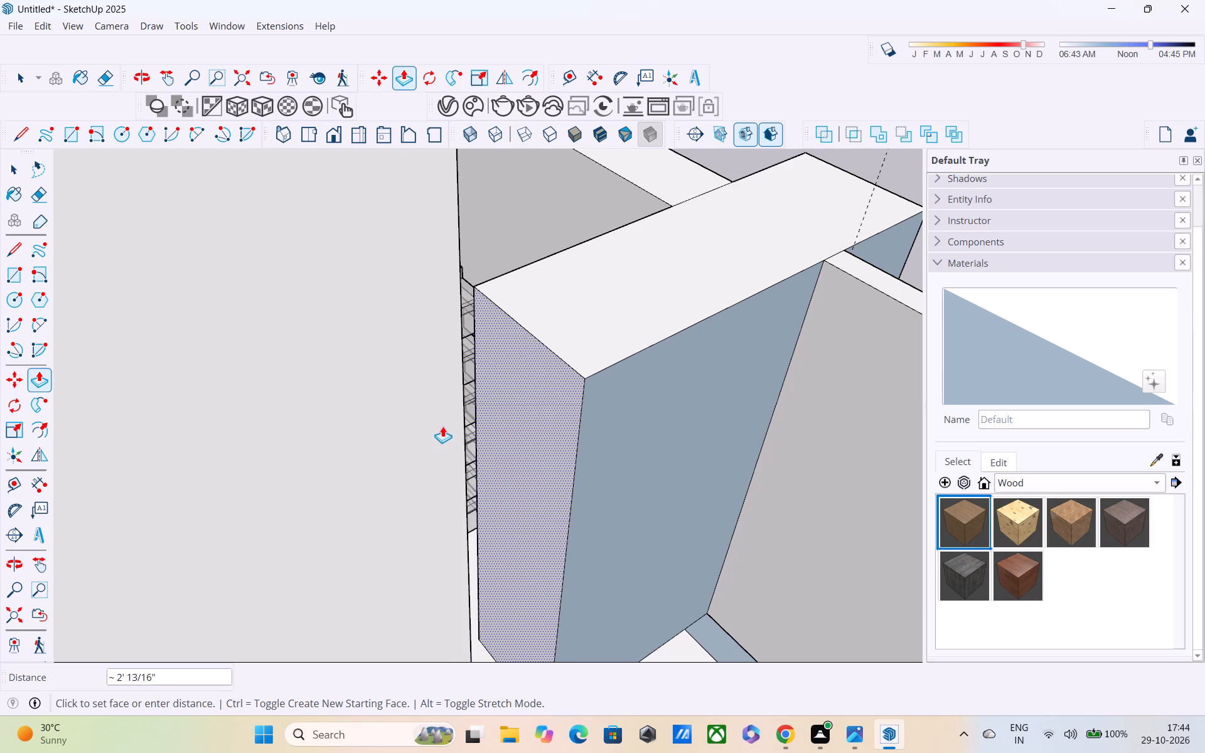
click(466, 366)
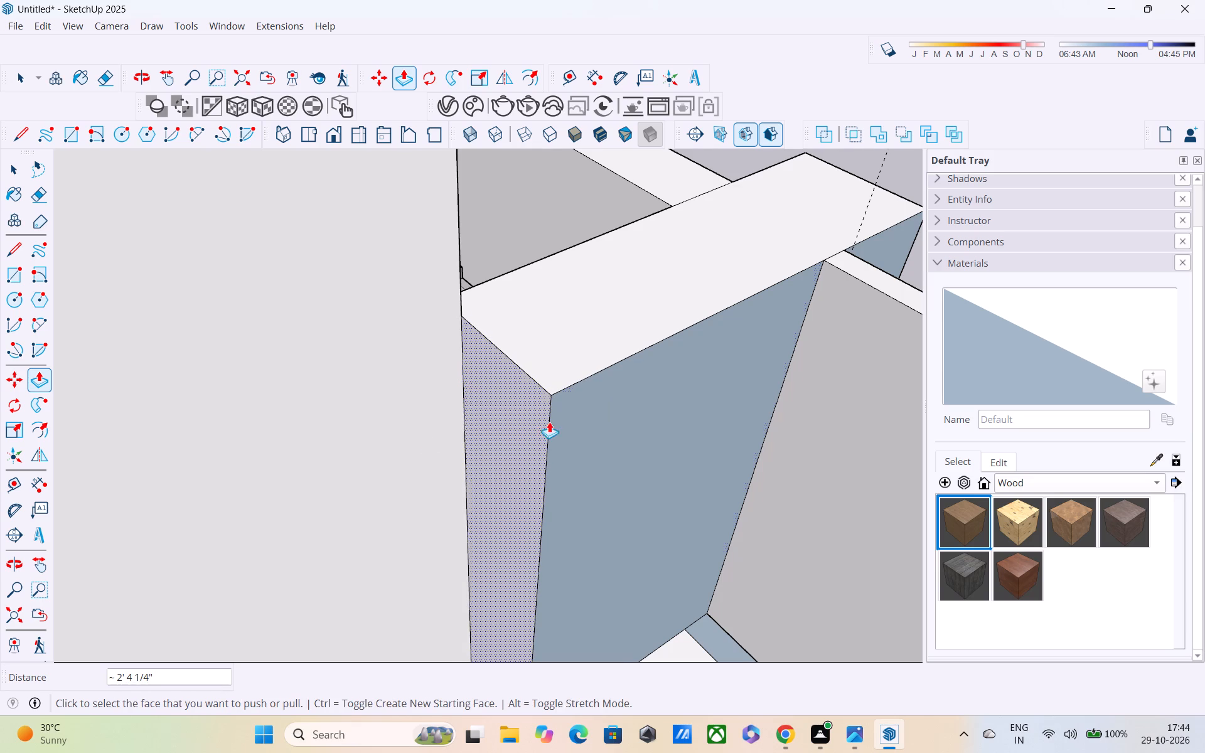
Push/Pull the return wall's gate-side face inward about 1' 7/16" to thin the wall.
click(597, 459)
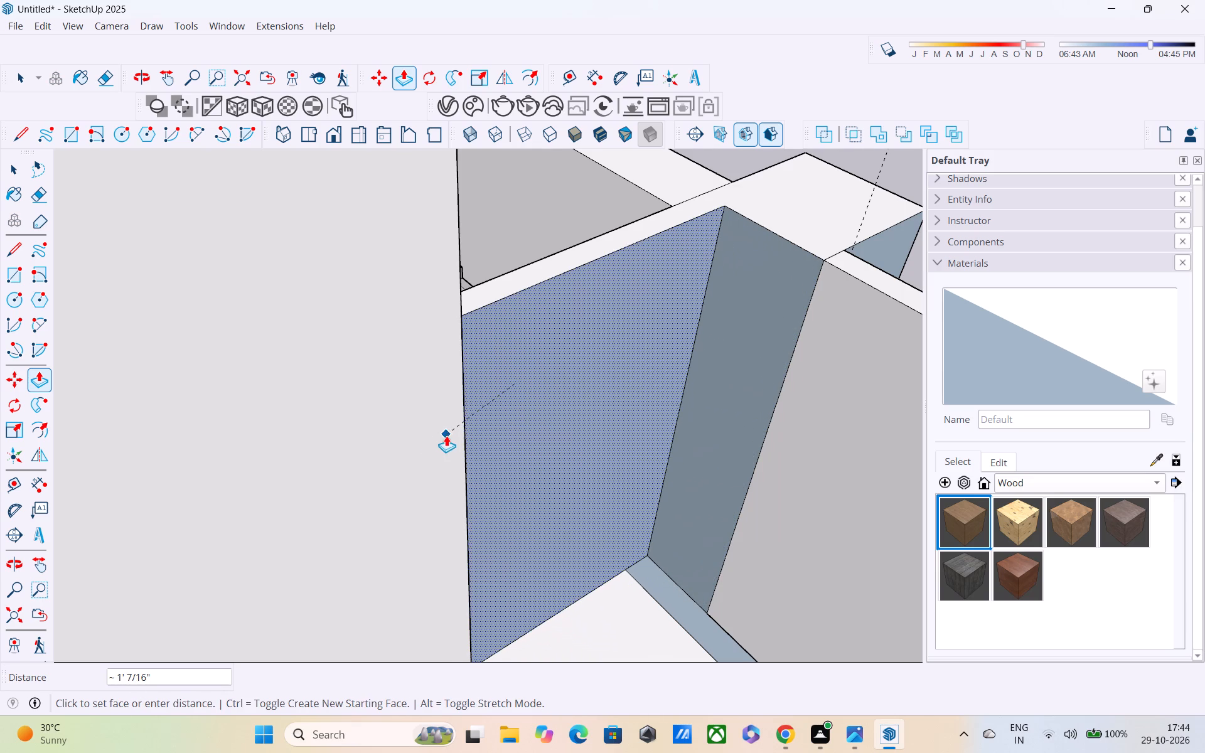
click(446, 435)
Push/Pull the top face of the boundary wall right of the gate pillar down 5' to the ground, removing that stretch.
middle_drag(619, 379, 0, 503)
scroll(62, 483, down, 5)
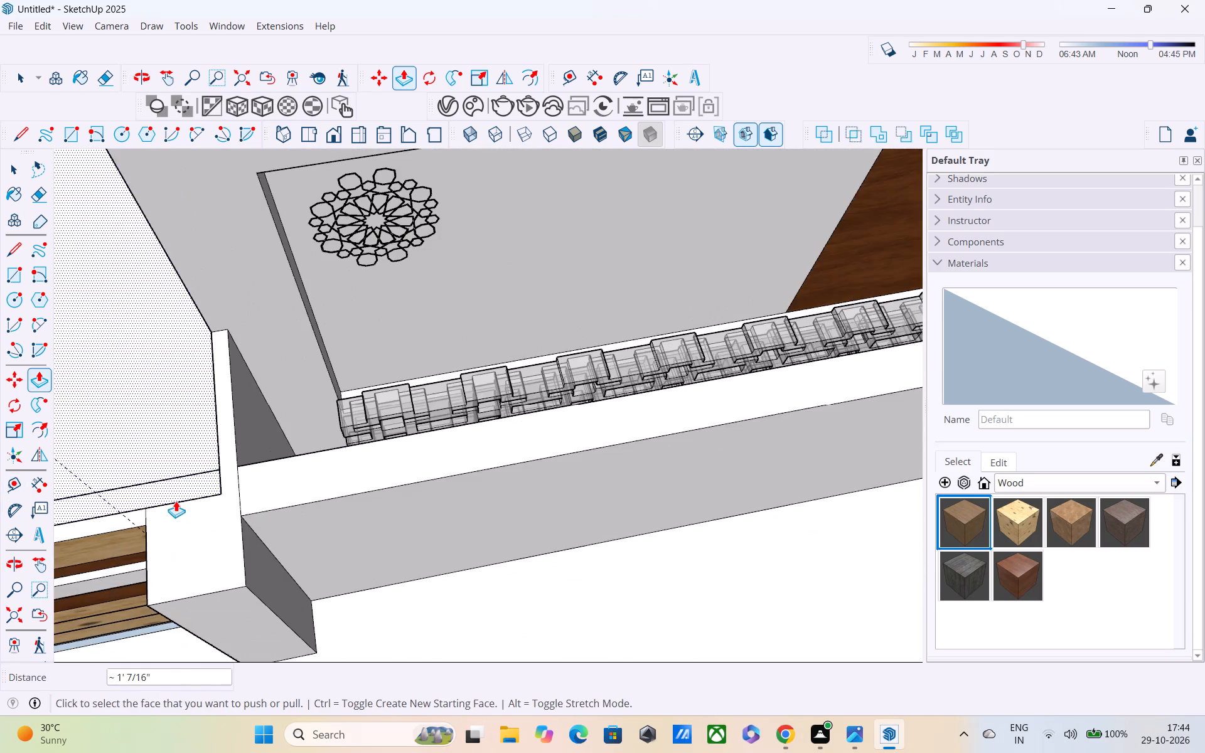
middle_drag(176, 501, 172, 398)
scroll(172, 400, up, 1)
scroll(172, 393, down, 5)
middle_drag(298, 425, 295, 371)
scroll(295, 371, up, 2)
click(303, 367)
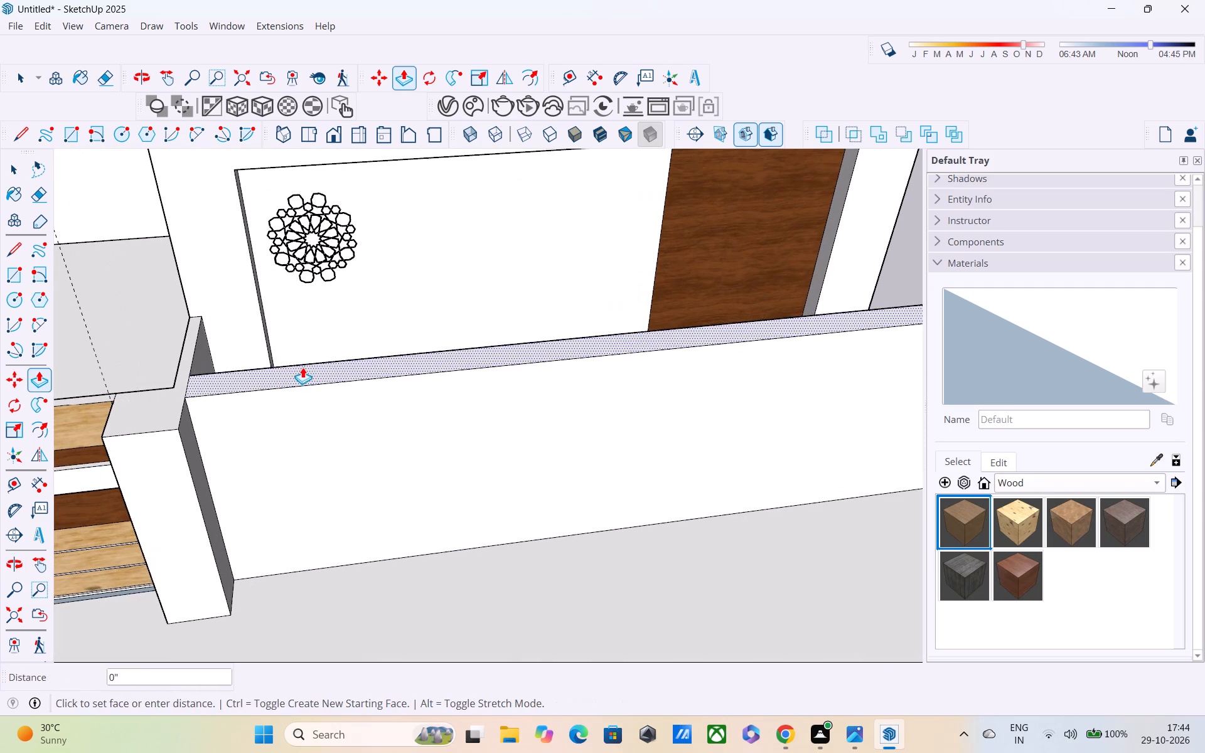
click(341, 555)
Erase the leftover vertical edges on the return wall's side and the removed wall's outline on the ground.
middle_drag(412, 553, 242, 409)
scroll(242, 407, down, 4)
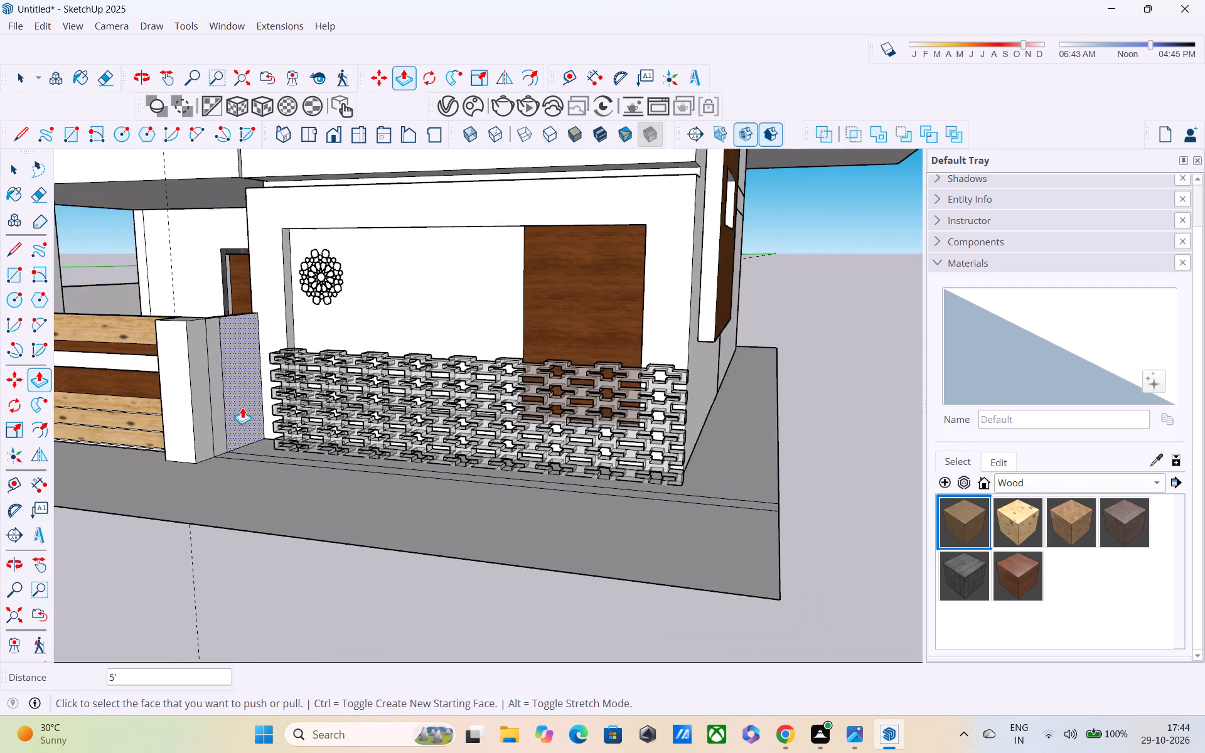
middle_drag(273, 430, 151, 468)
scroll(151, 468, up, 4)
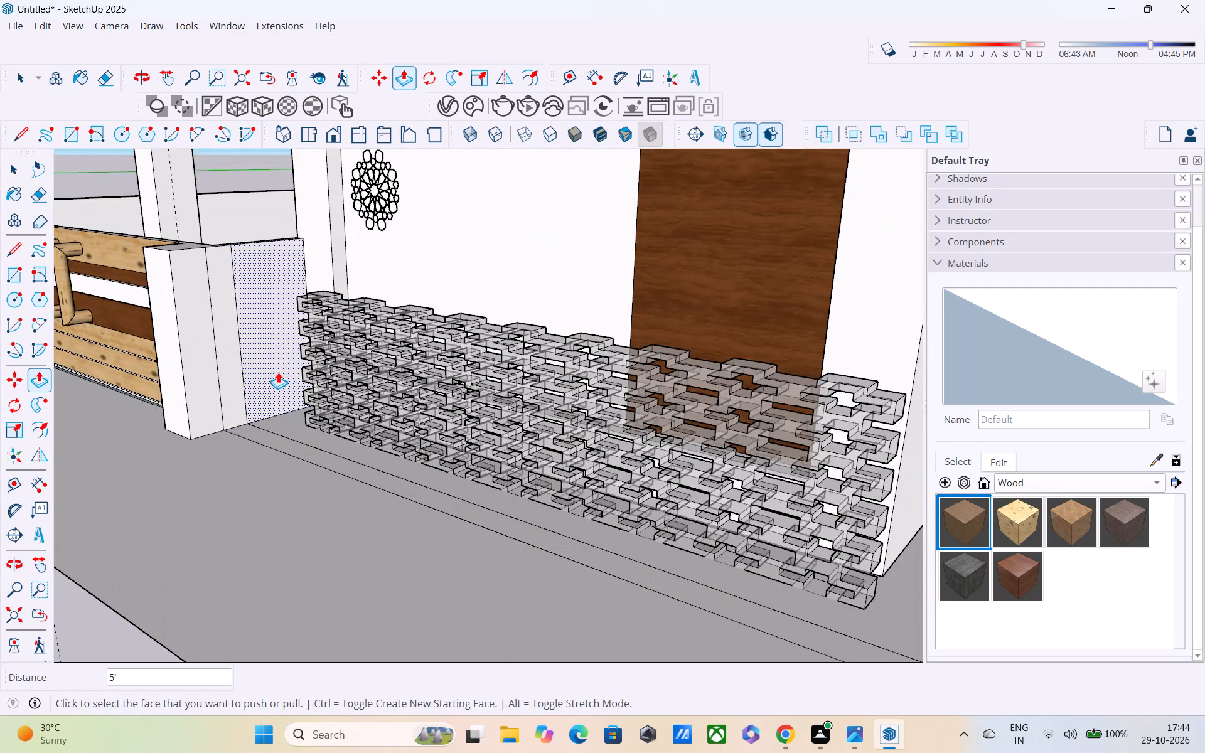
key(e)
drag(255, 321, 215, 366)
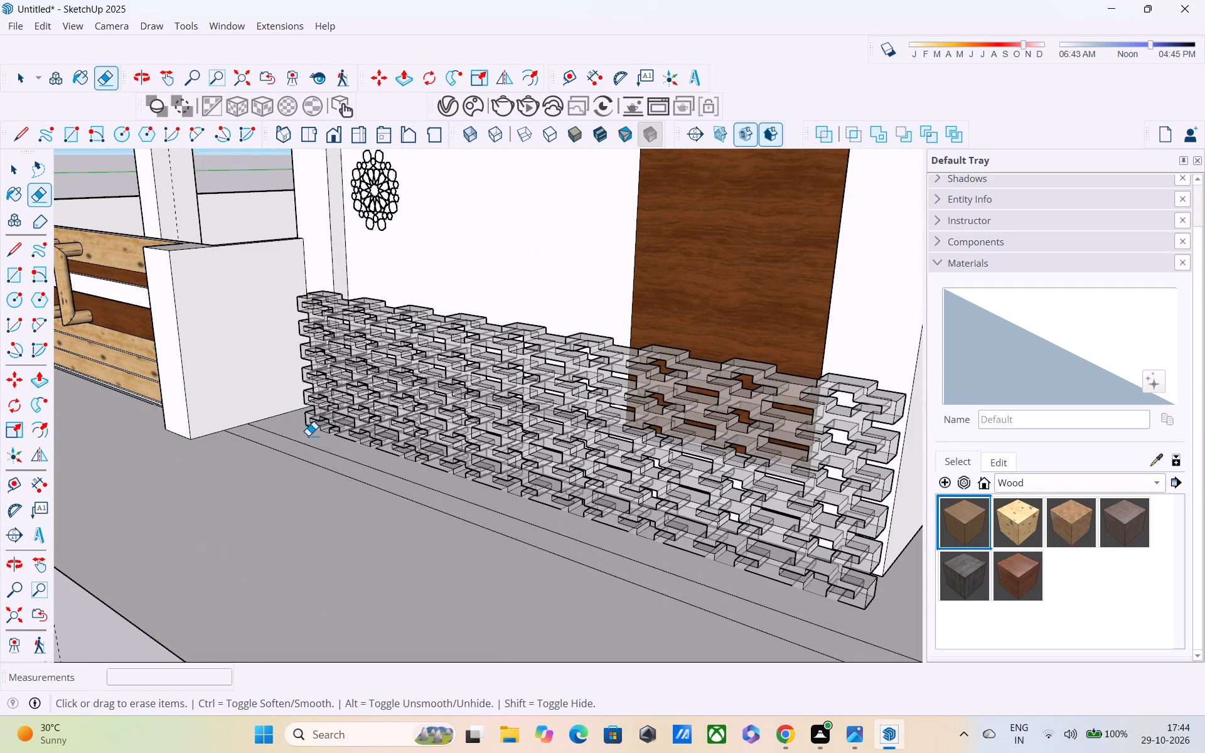
drag(308, 435, 298, 480)
Push/Pull the return wall's gate-side face outward about 5 3/4" to thicken the wall behind the right gate pillar.
scroll(305, 474, down, 6)
scroll(305, 474, up, 1)
middle_drag(305, 474, 260, 530)
scroll(260, 530, up, 1)
scroll(265, 429, down, 5)
scroll(265, 429, up, 1)
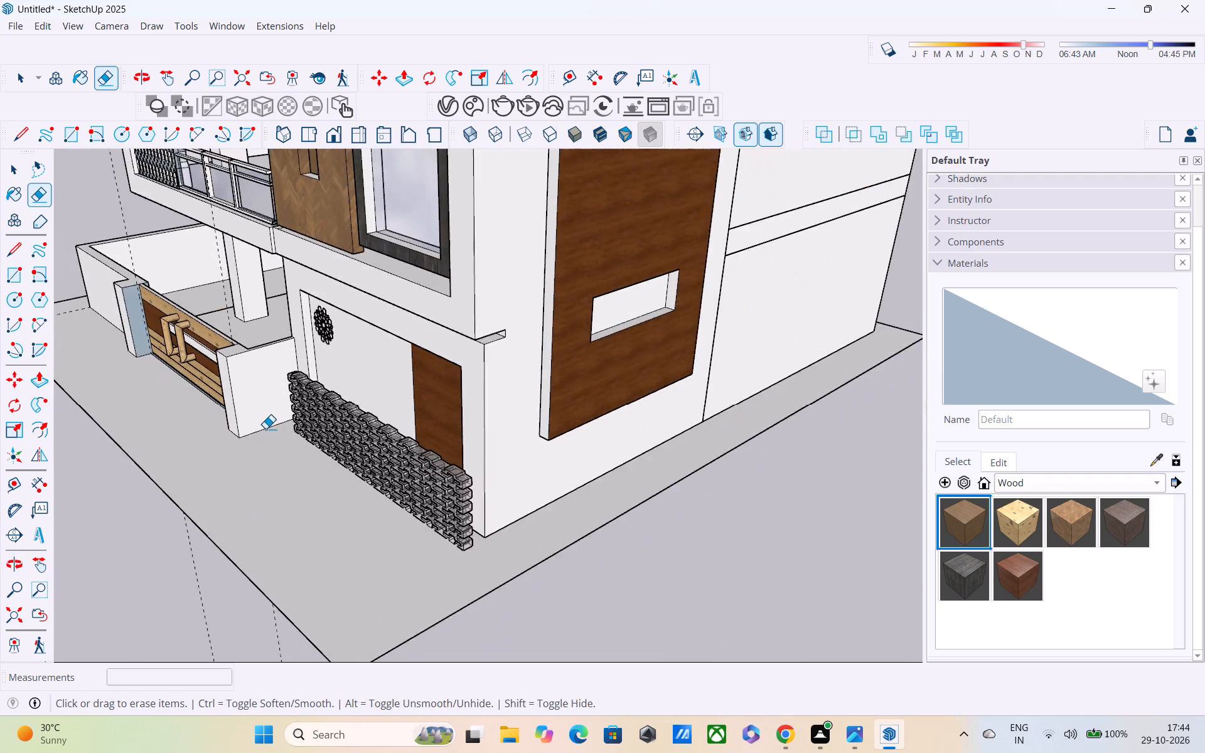
middle_drag(265, 429, 318, 505)
scroll(277, 396, up, 8)
middle_drag(266, 383, 693, 398)
scroll(528, 483, up, 4)
key(p)
click(511, 481)
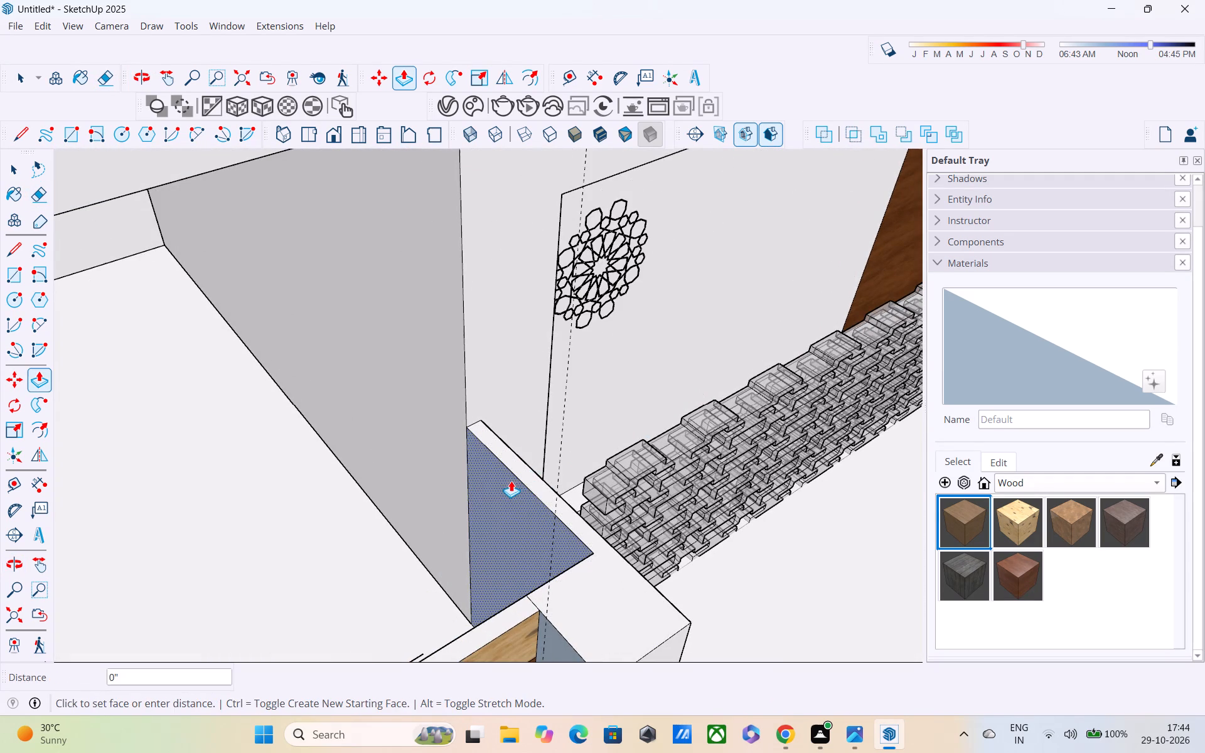
click(506, 540)
middle_drag(572, 574, 398, 374)
scroll(398, 374, up, 1)
scroll(399, 369, down, 7)
middle_drag(492, 497, 318, 502)
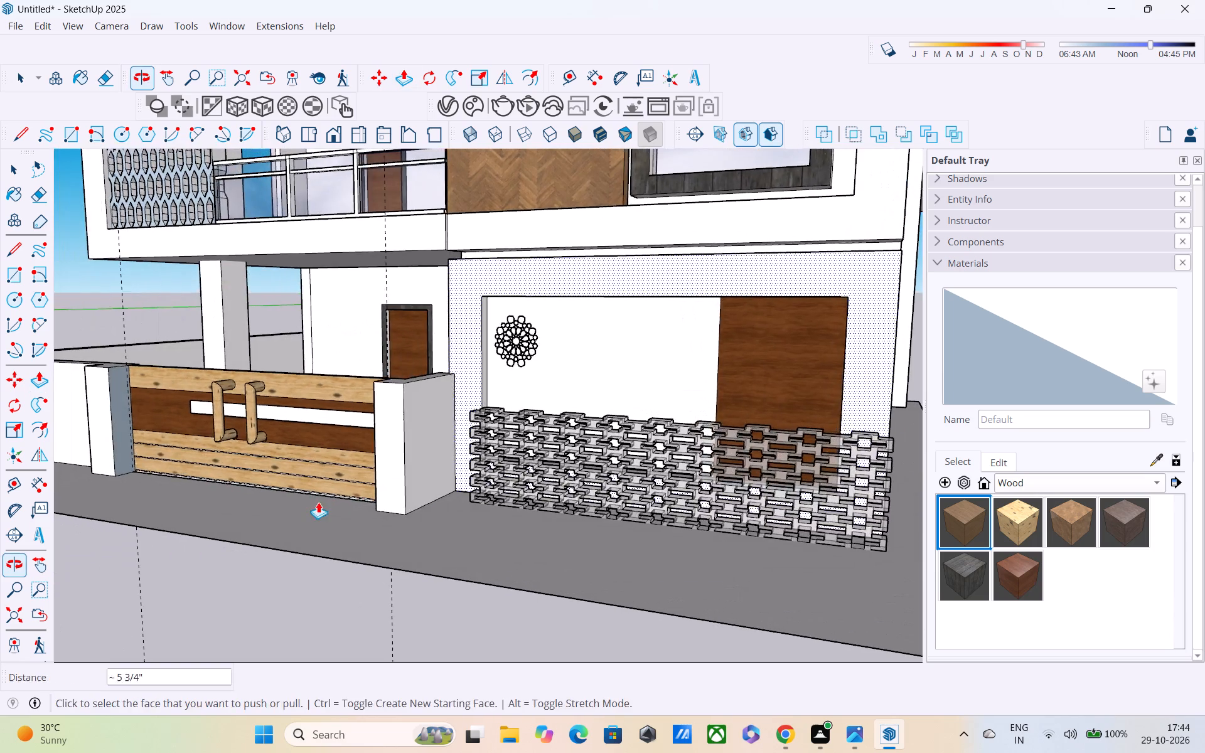
key(space)
Draw a rectangle about 1' 5" by 1' 1 13/16" on the ground between the return wall and the block screen.
scroll(326, 496, down, 4)
middle_drag(441, 493, 218, 595)
scroll(218, 597, up, 5)
middle_drag(367, 462, 385, 371)
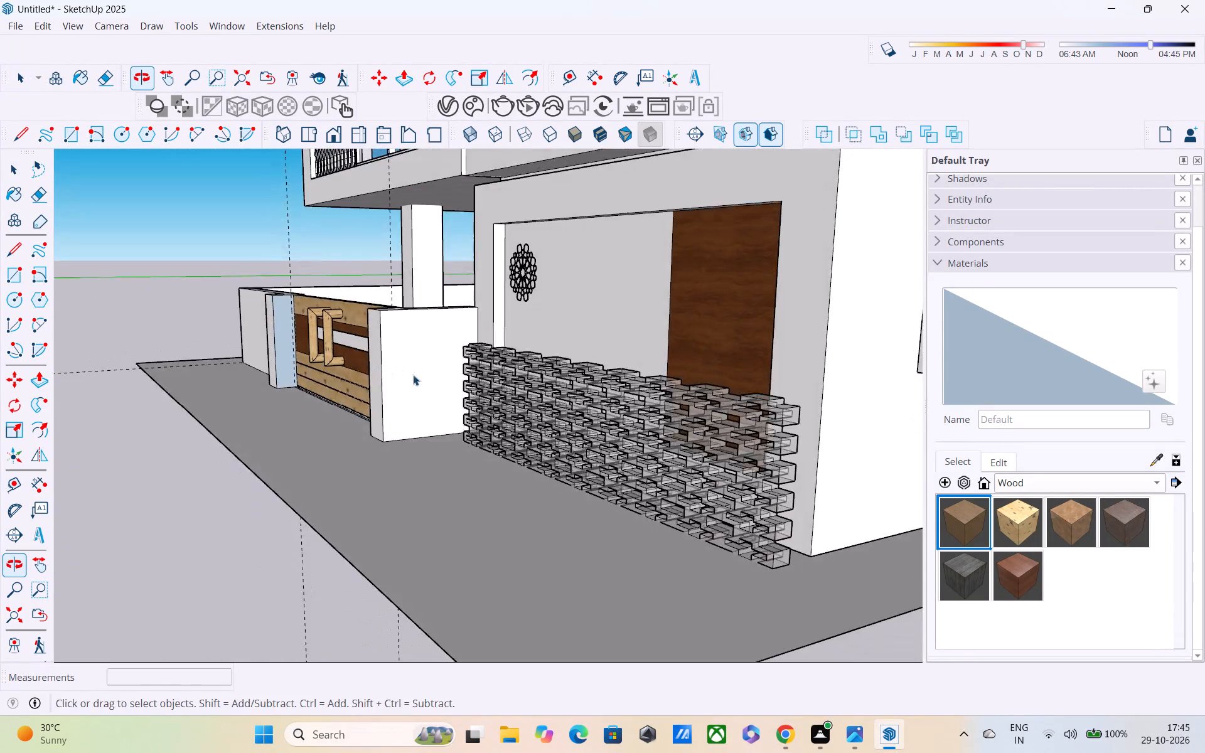
scroll(424, 382, up, 4)
middle_drag(431, 387, 358, 452)
scroll(358, 451, up, 1)
scroll(358, 442, down, 4)
middle_click(370, 452)
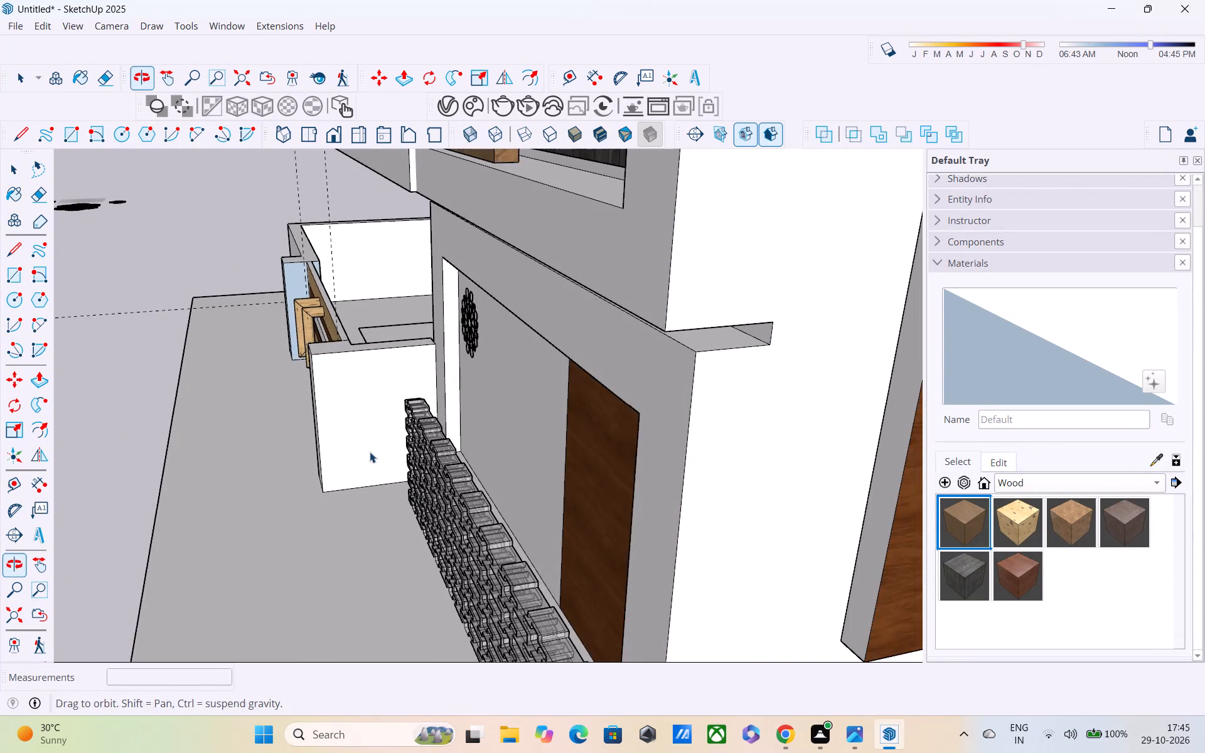
scroll(370, 452, down, 4)
middle_drag(366, 427, 379, 466)
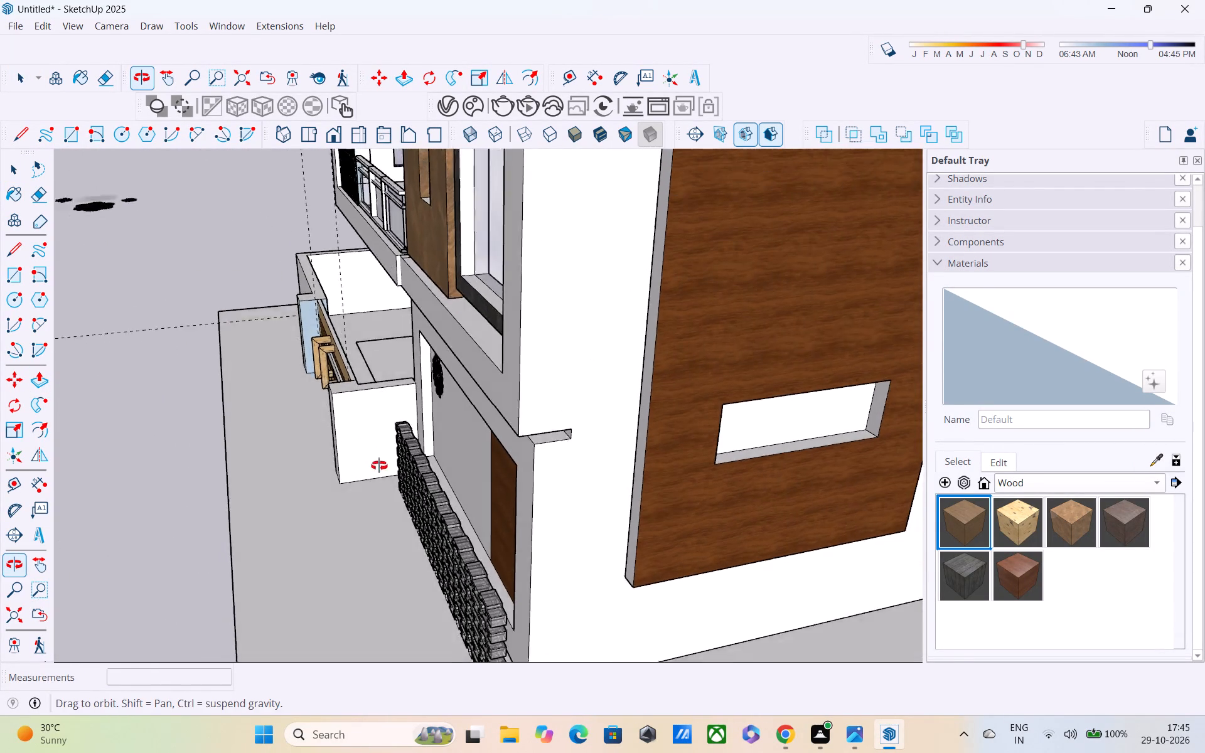
middle_drag(379, 466, 385, 484)
scroll(387, 494, up, 5)
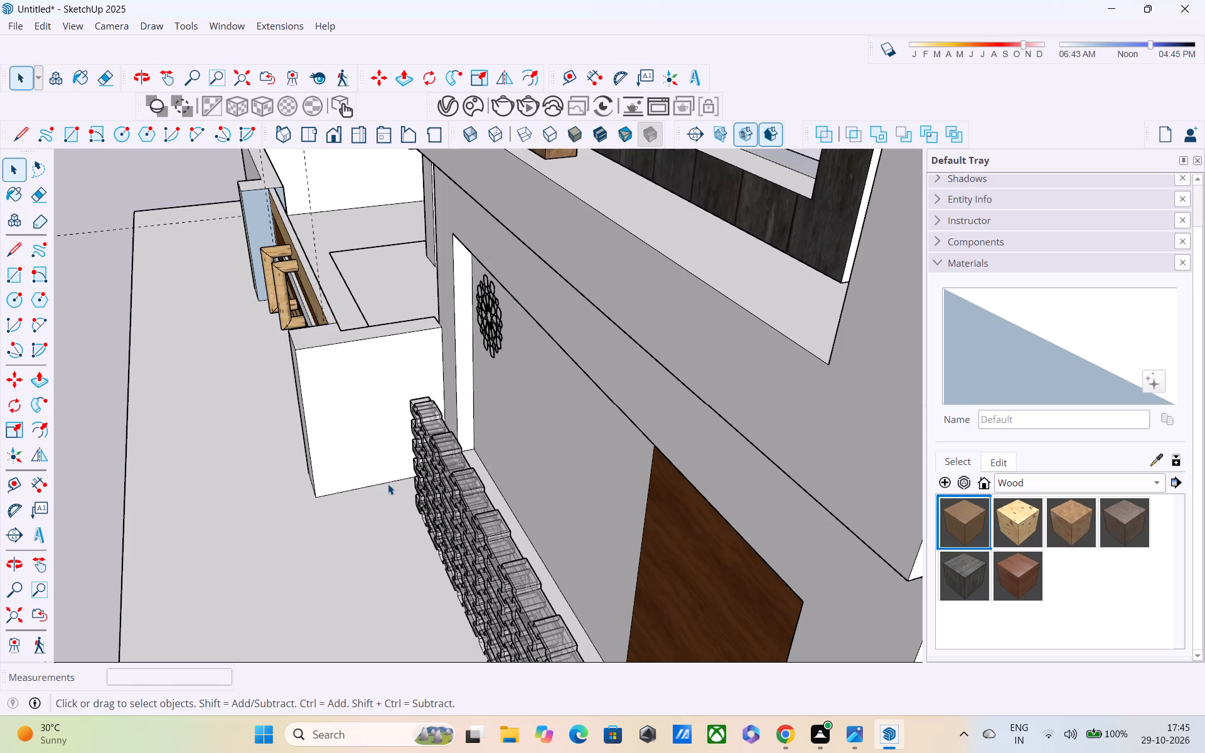
key(r)
click(365, 498)
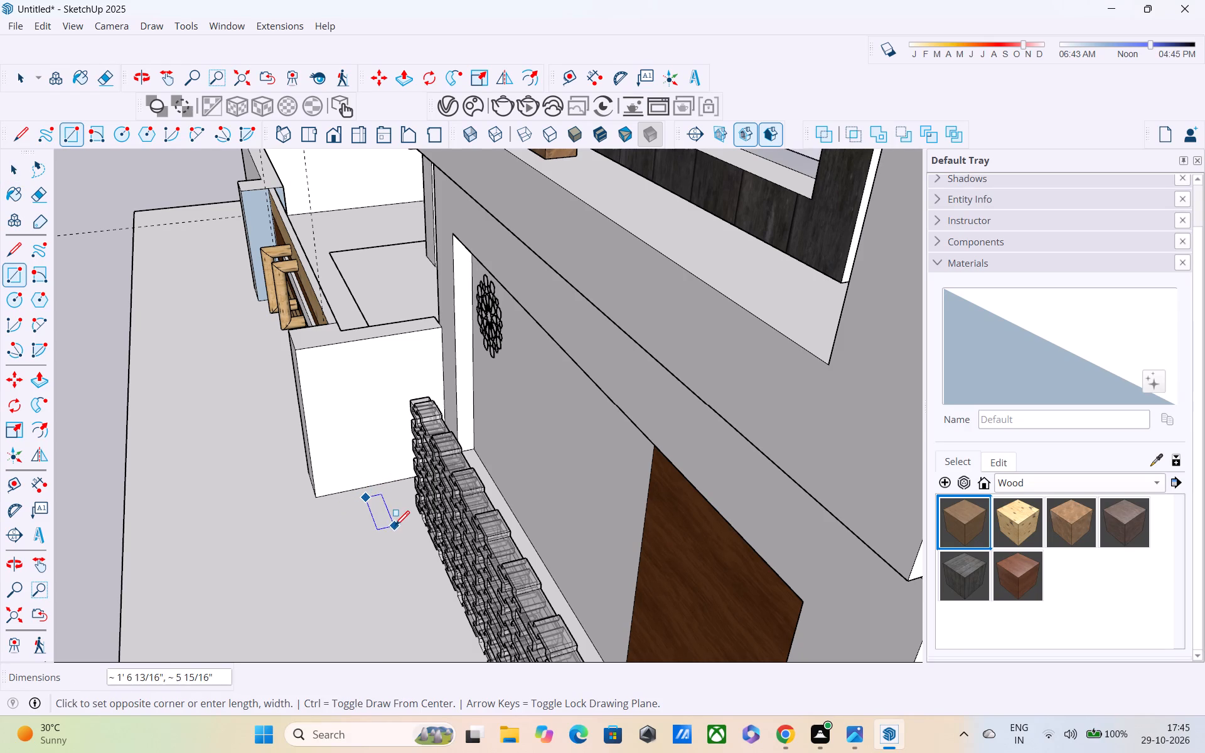
key(Escape)
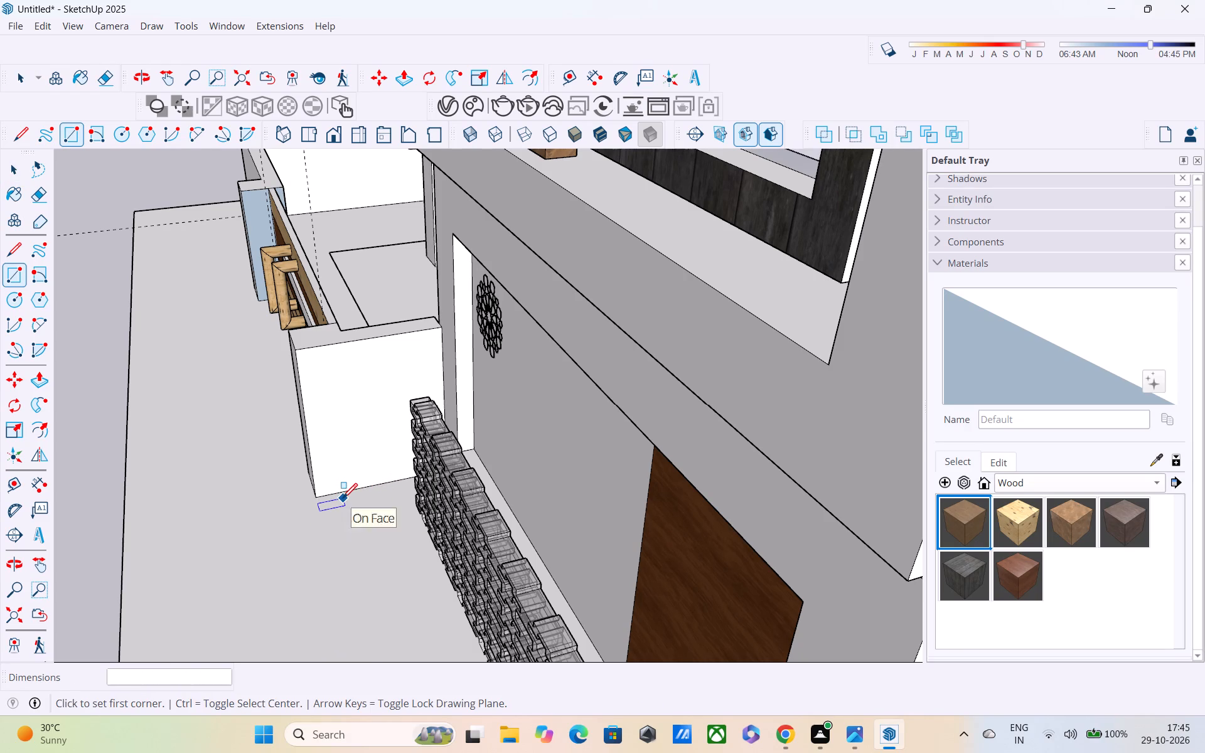
click(343, 499)
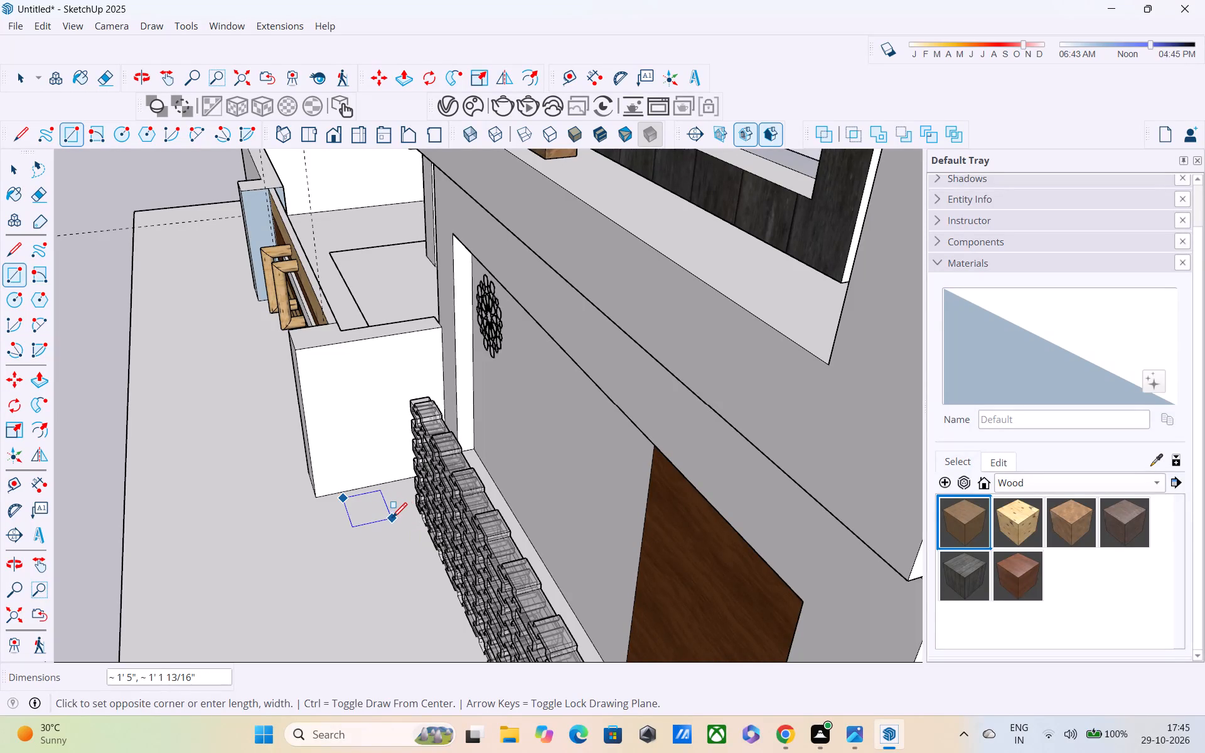
click(392, 519)
Push/Pull the ground rectangle up about 1' 6 3/16" into a small block beside the return wall.
key(p)
click(363, 496)
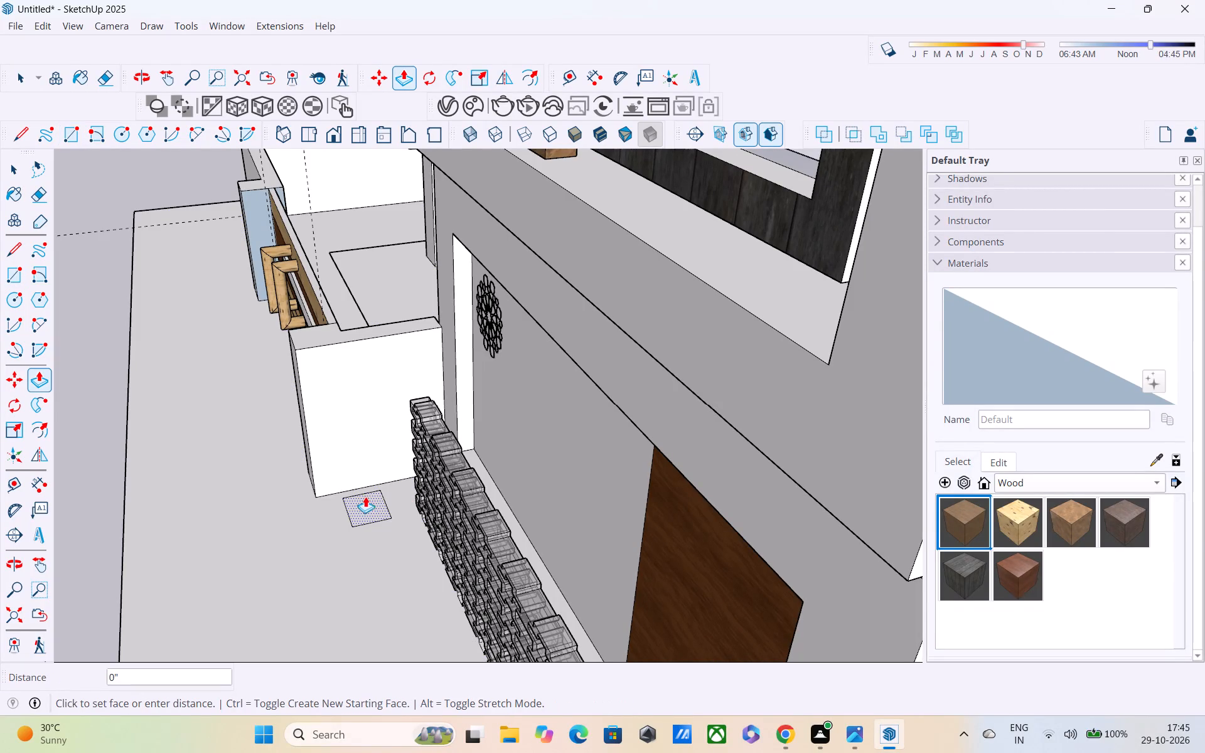
middle_drag(368, 463, 559, 339)
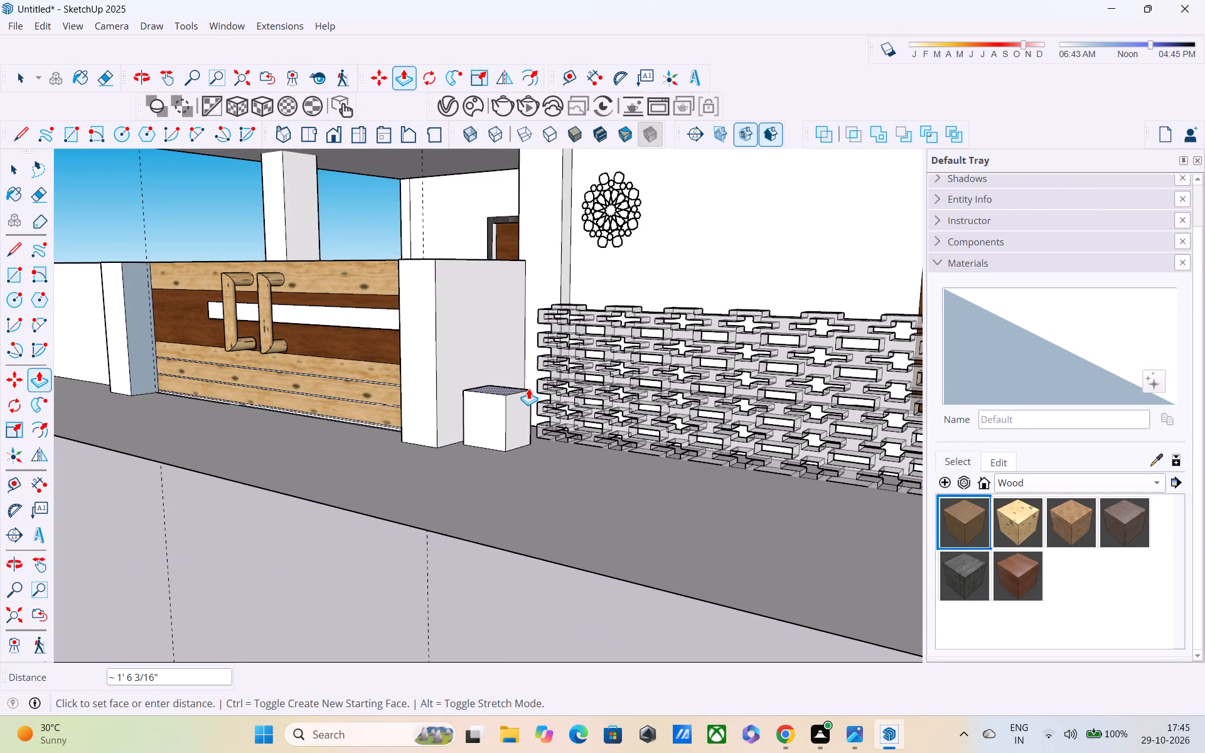
click(528, 388)
scroll(510, 360, up, 1)
middle_drag(492, 414, 439, 439)
key(space)
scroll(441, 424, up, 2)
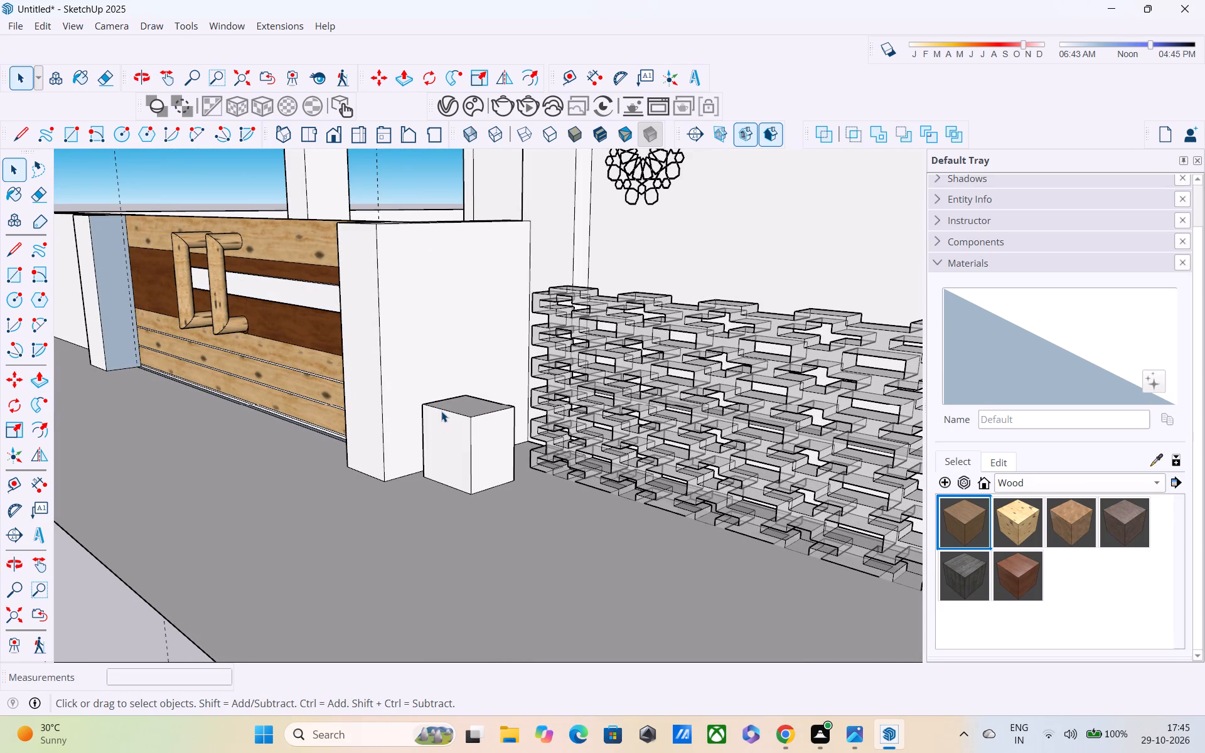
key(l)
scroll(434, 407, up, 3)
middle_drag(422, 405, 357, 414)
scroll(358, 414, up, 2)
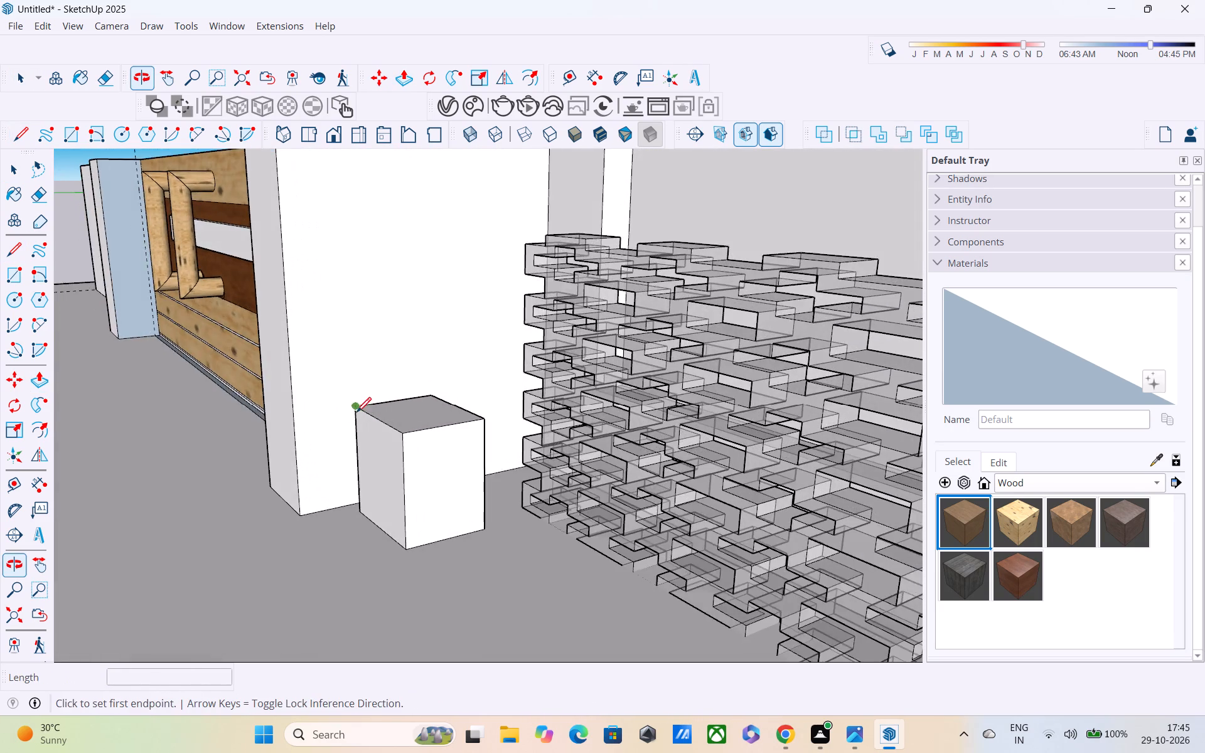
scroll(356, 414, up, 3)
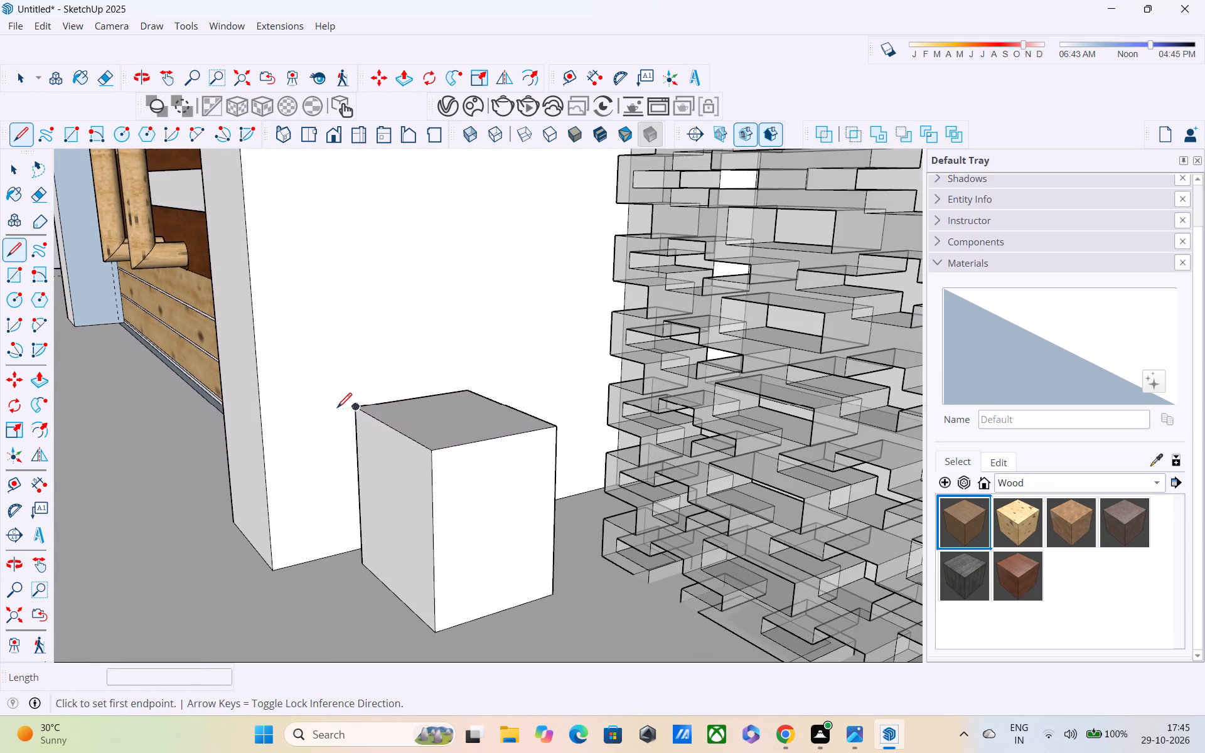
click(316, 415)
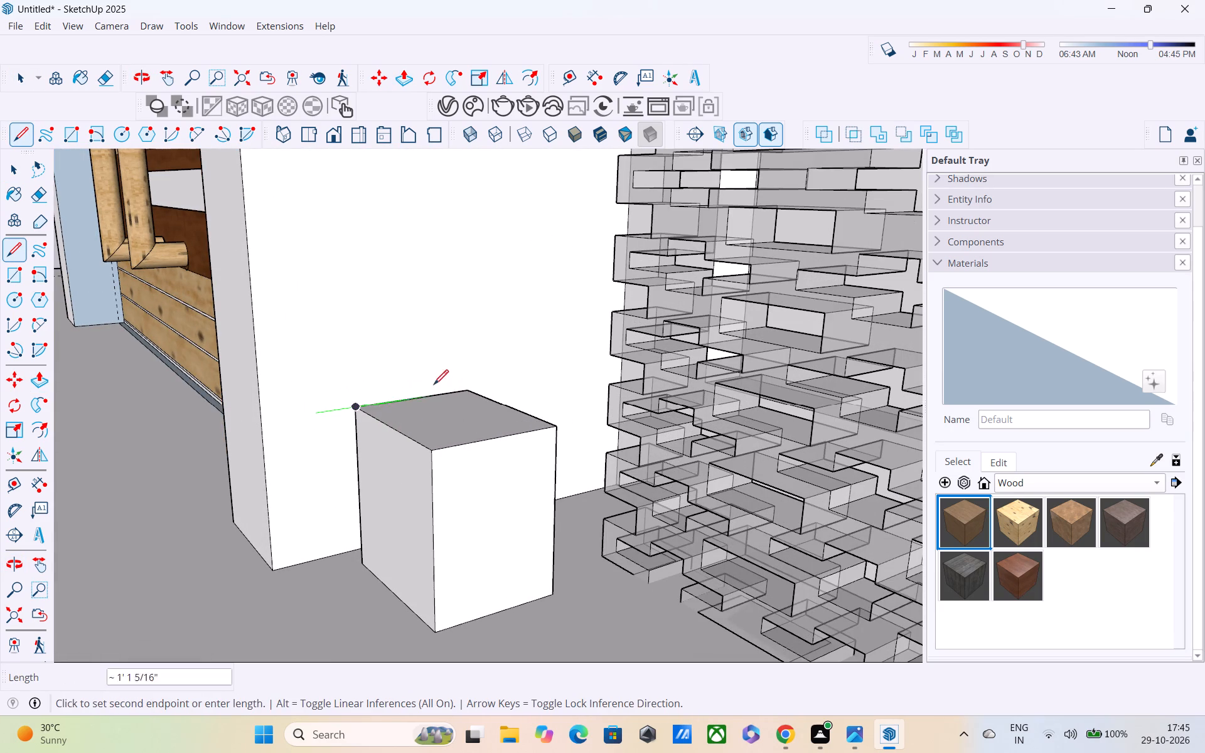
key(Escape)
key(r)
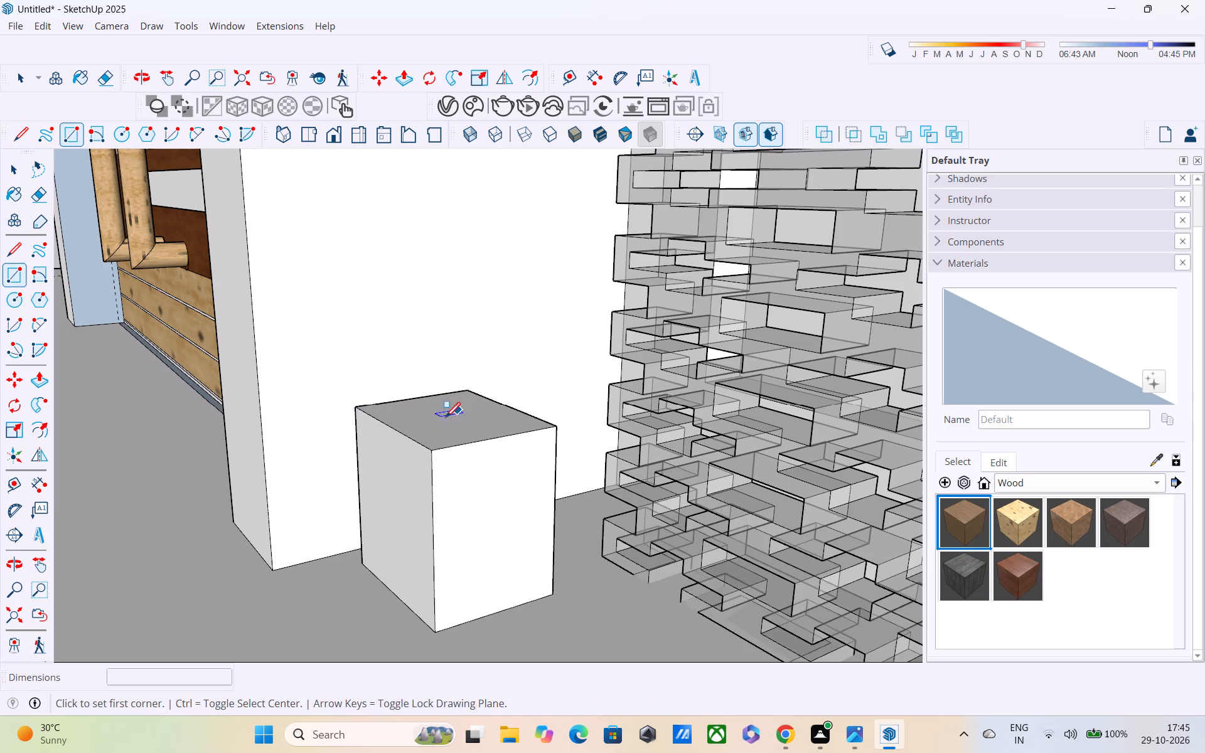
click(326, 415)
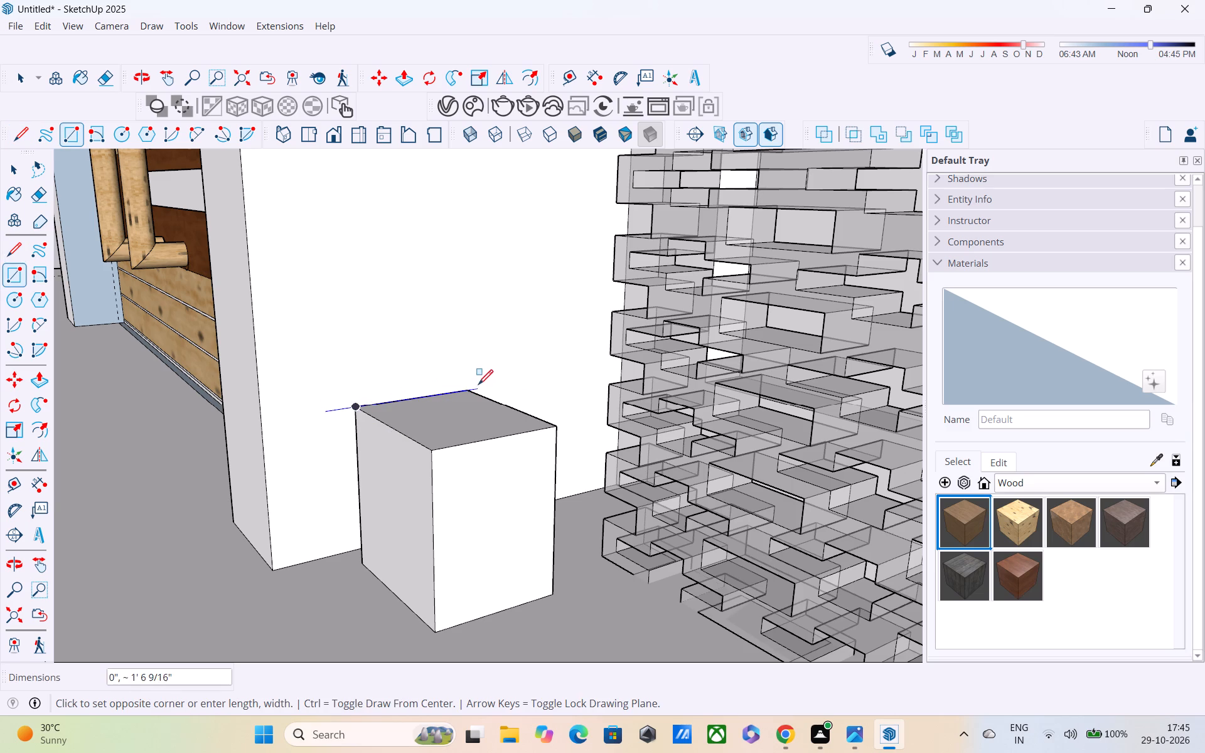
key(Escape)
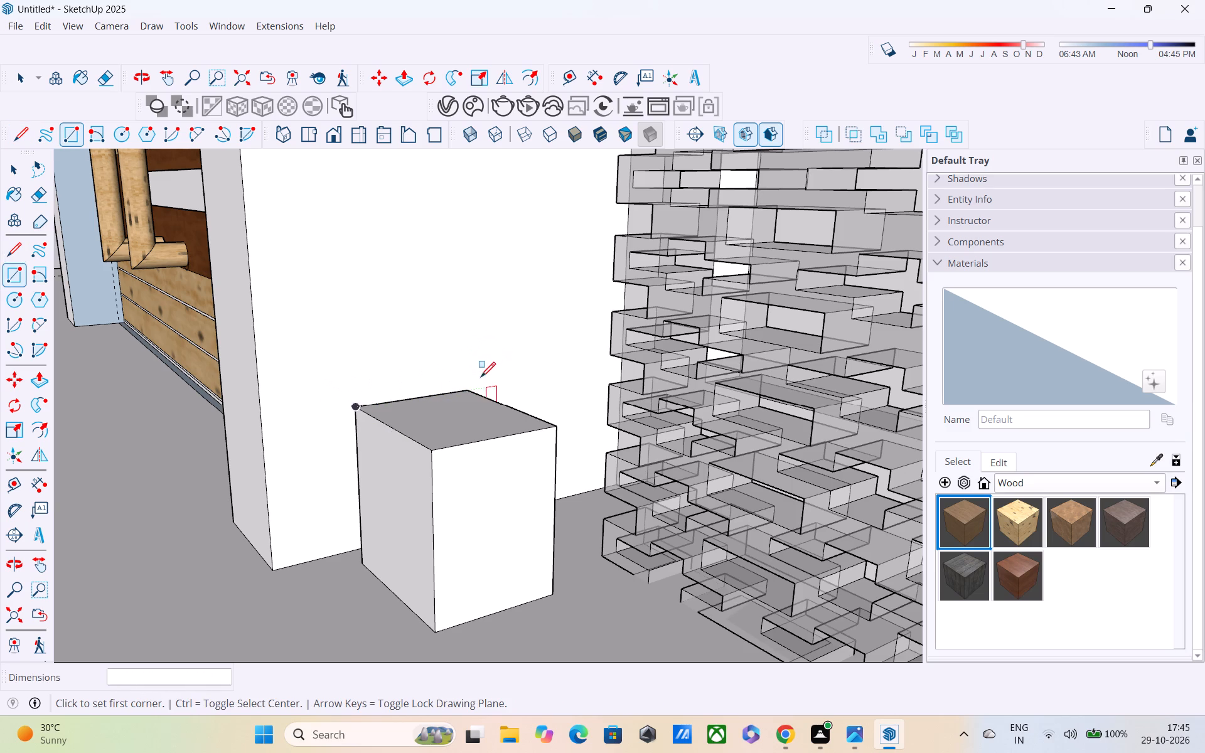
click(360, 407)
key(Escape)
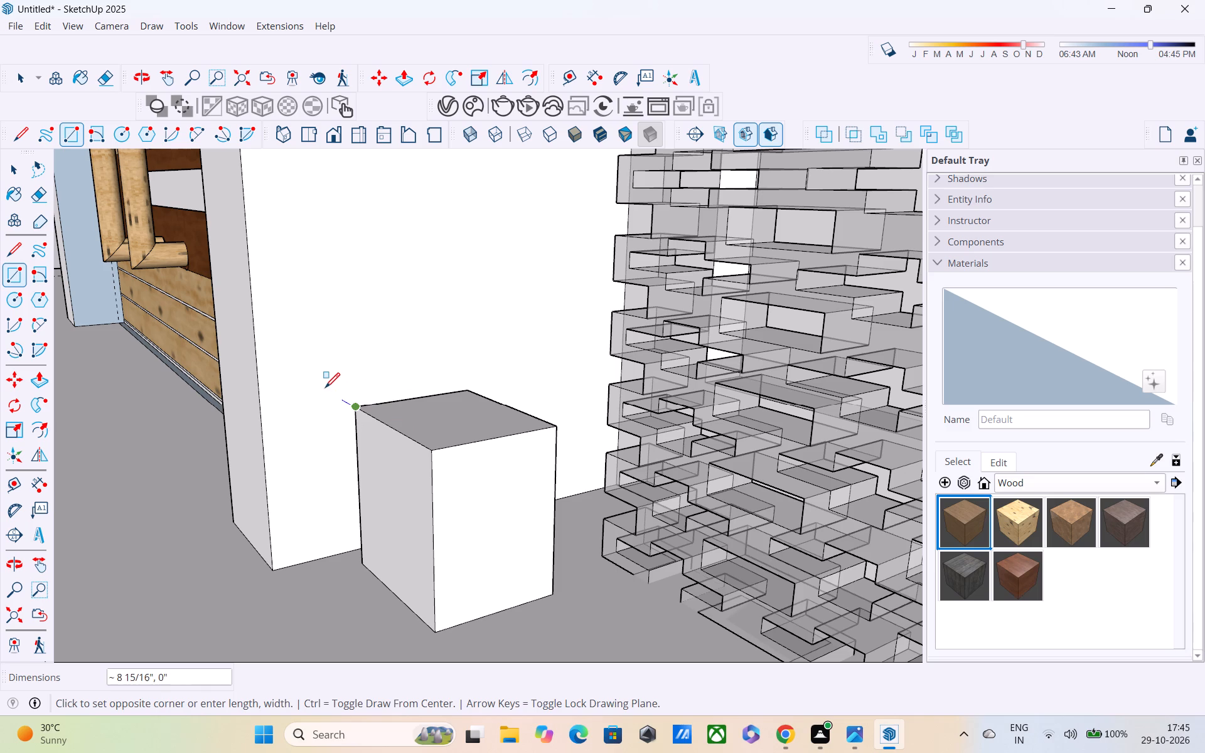
Draw an upright rectangle about 1' 1 13/16" by 2 13/16" on the block's top edge nearest the return wall.
middle_drag(380, 409, 485, 504)
scroll(512, 541, up, 5)
middle_drag(515, 550, 545, 383)
middle_drag(546, 403, 530, 470)
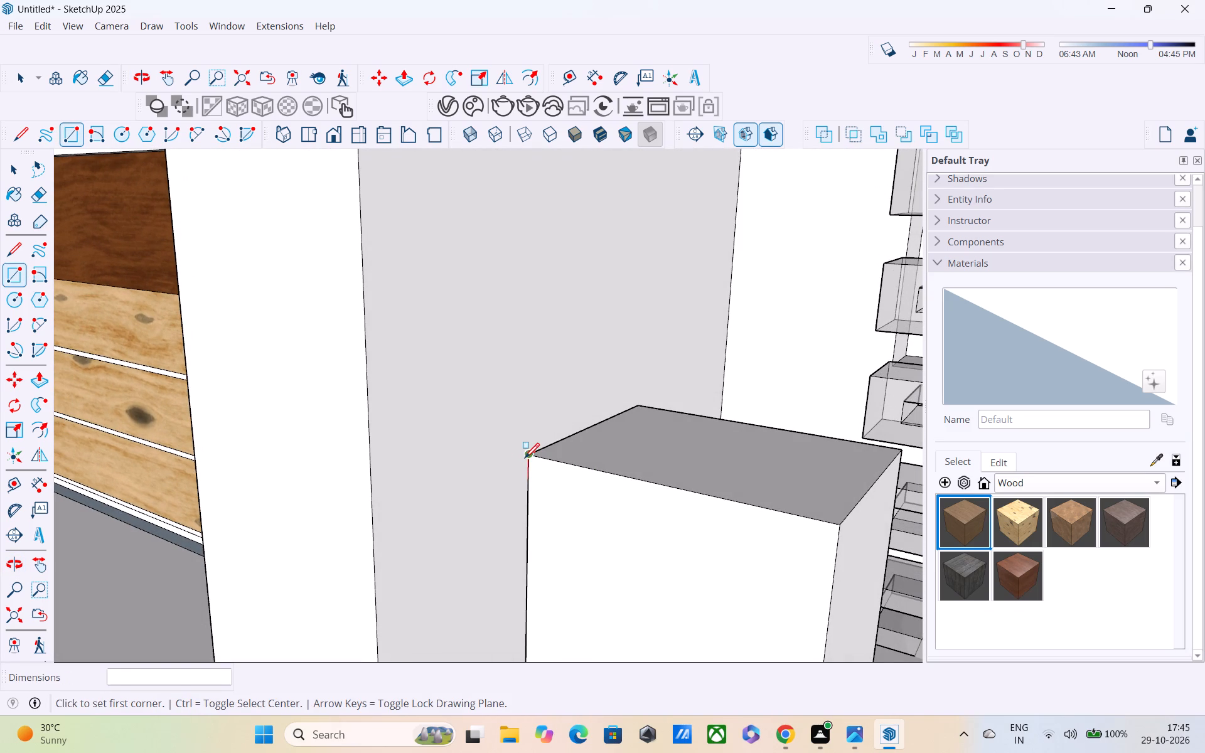
click(525, 459)
click(639, 407)
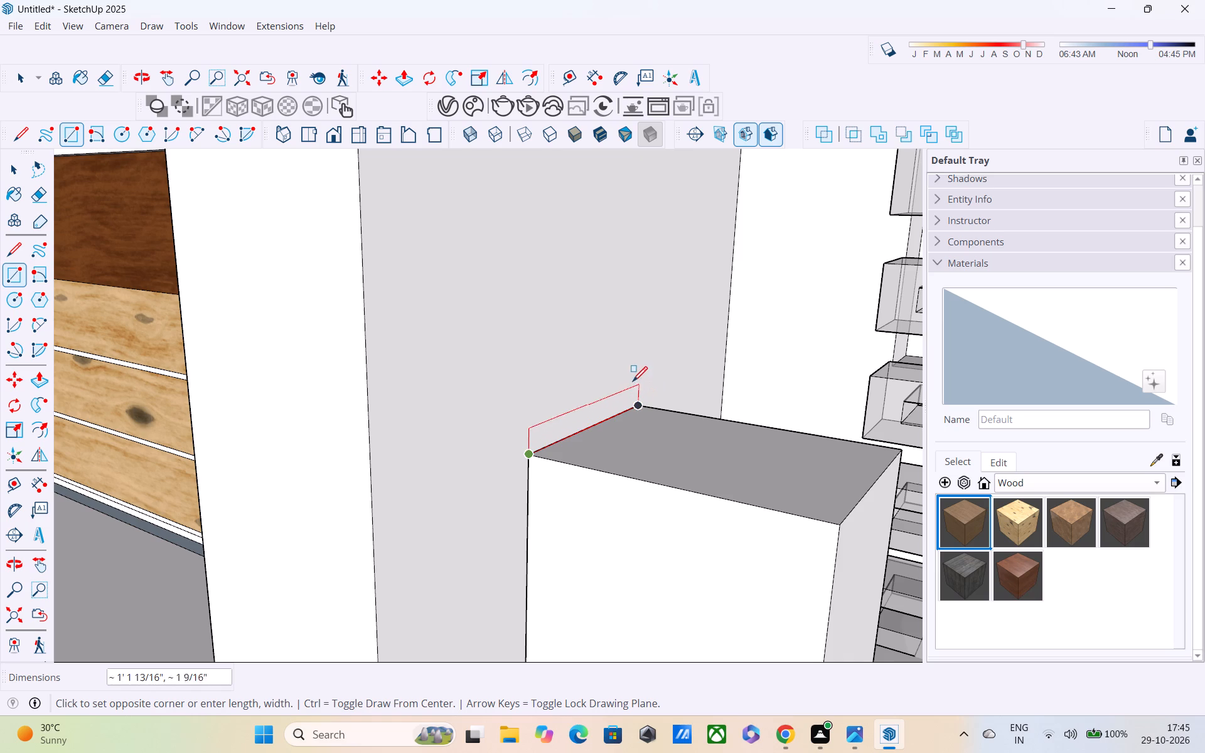
click(630, 366)
Push/Pull the upright rectangle about 1' 10 1/8" across the block's top to form an overhanging cap slab.
middle_drag(628, 468, 580, 464)
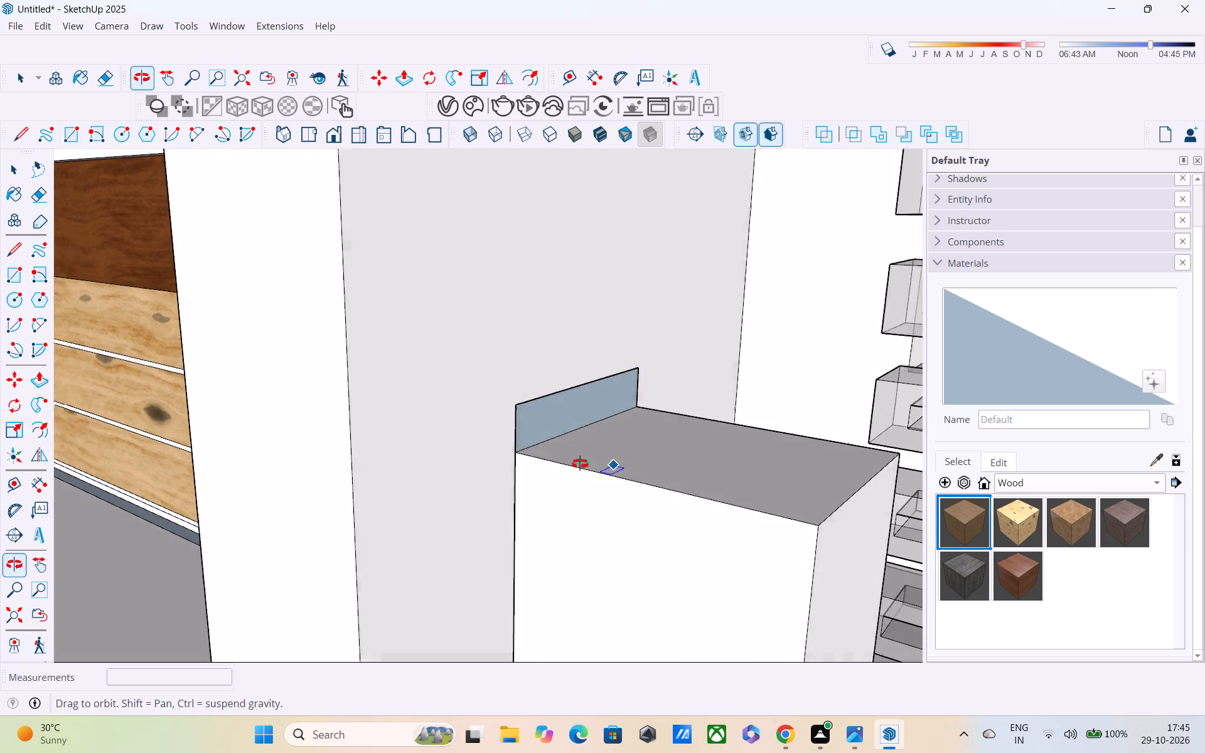
middle_drag(580, 464, 333, 432)
key(p)
click(365, 373)
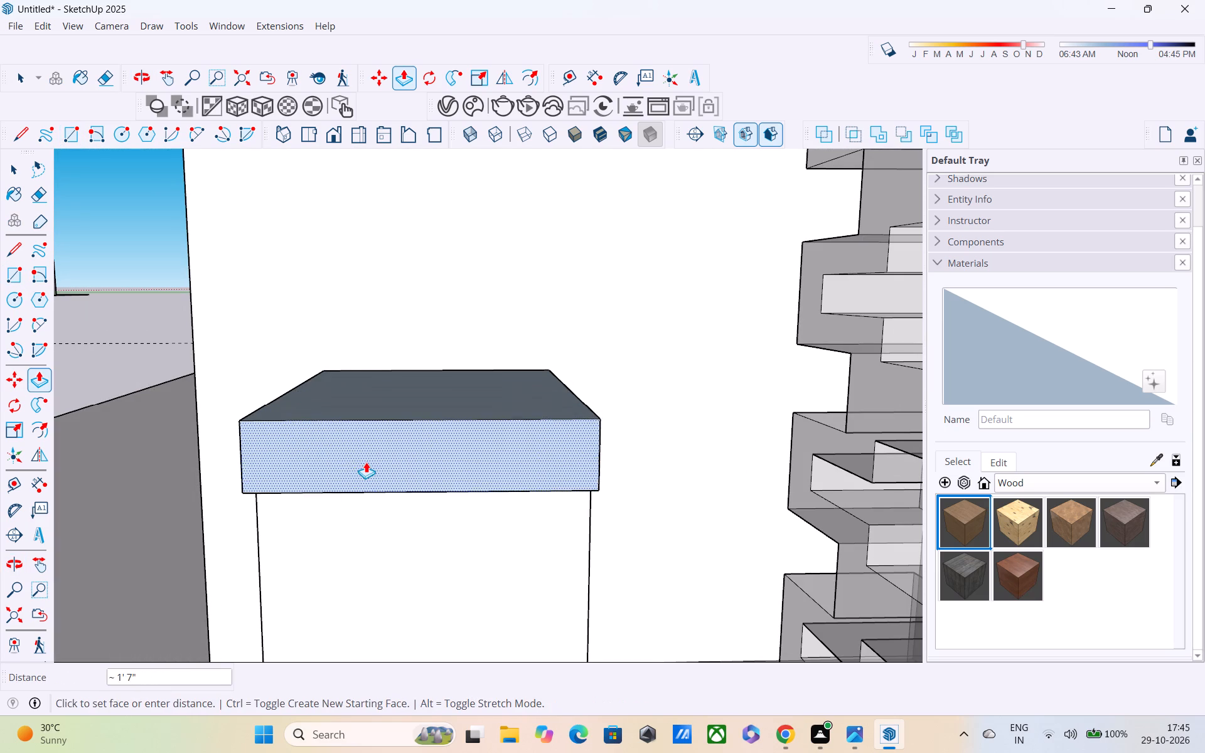
middle_drag(367, 462, 650, 471)
click(643, 480)
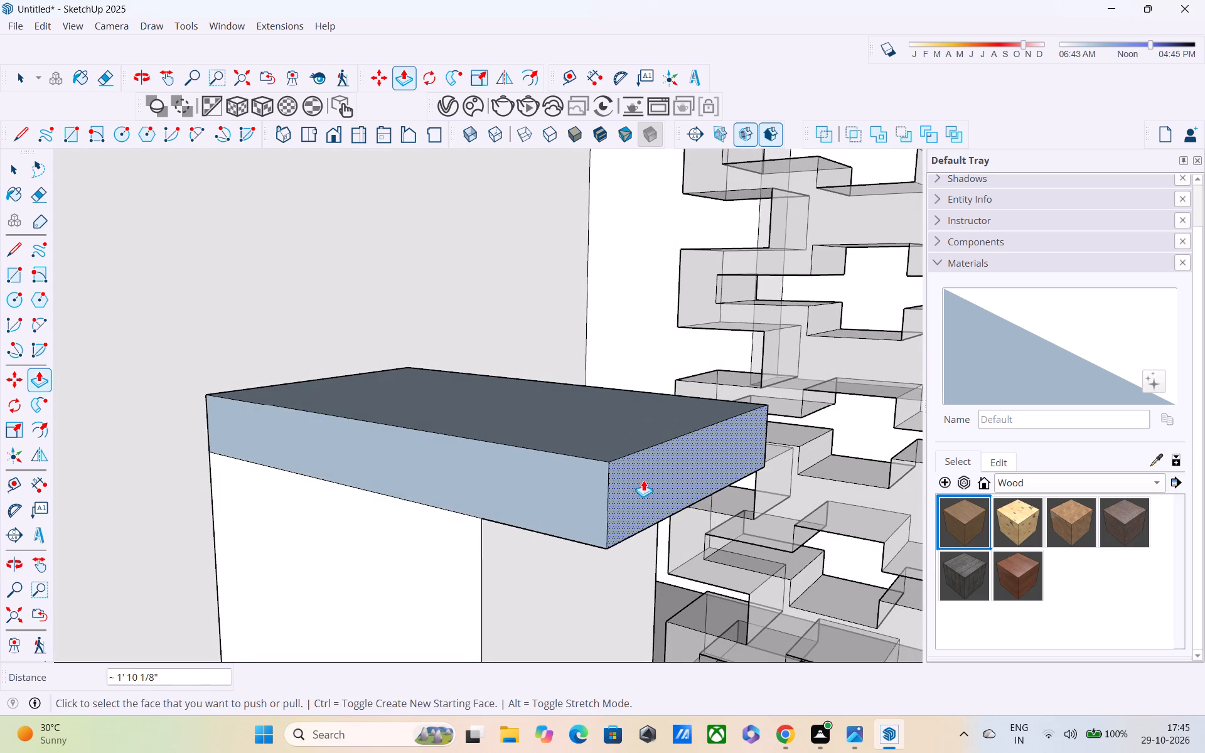
Push/Pull the cap slab's street-side face outward about 2 9/16" and its house-side face outward about 1 9/16".
click(503, 489)
click(457, 513)
middle_drag(517, 511, 199, 444)
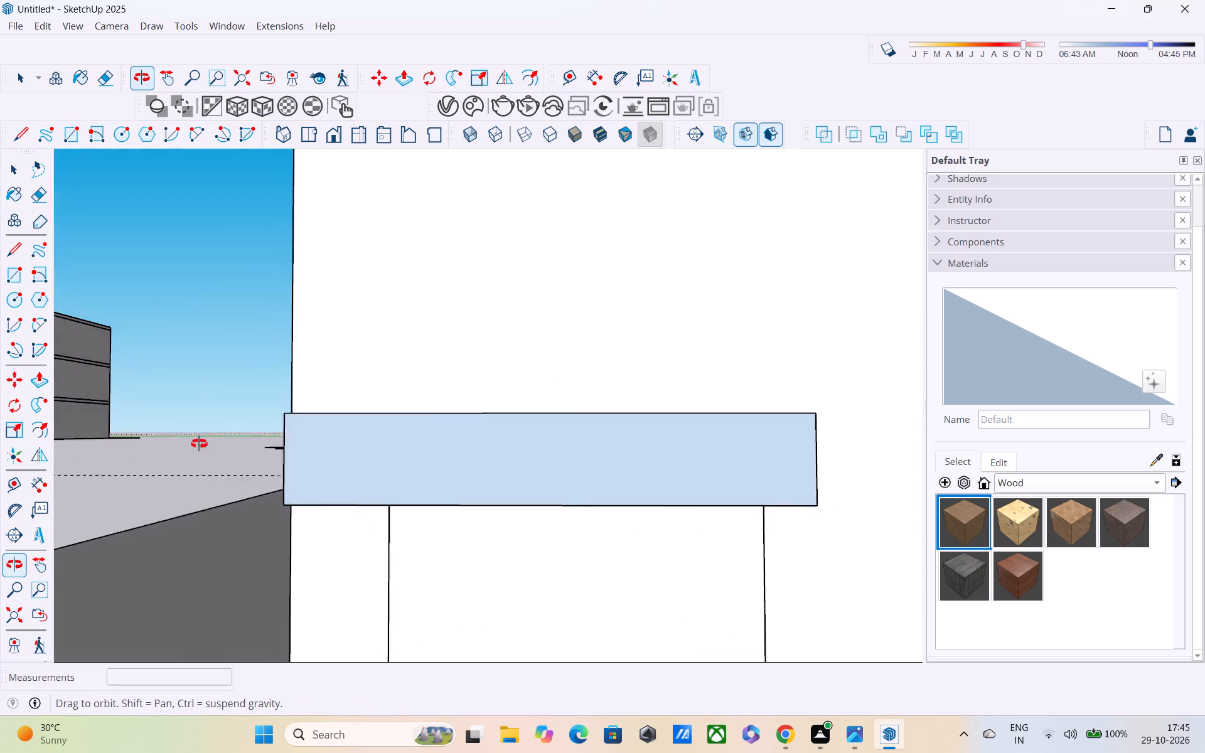
middle_drag(199, 444, 117, 476)
middle_drag(651, 437, 594, 380)
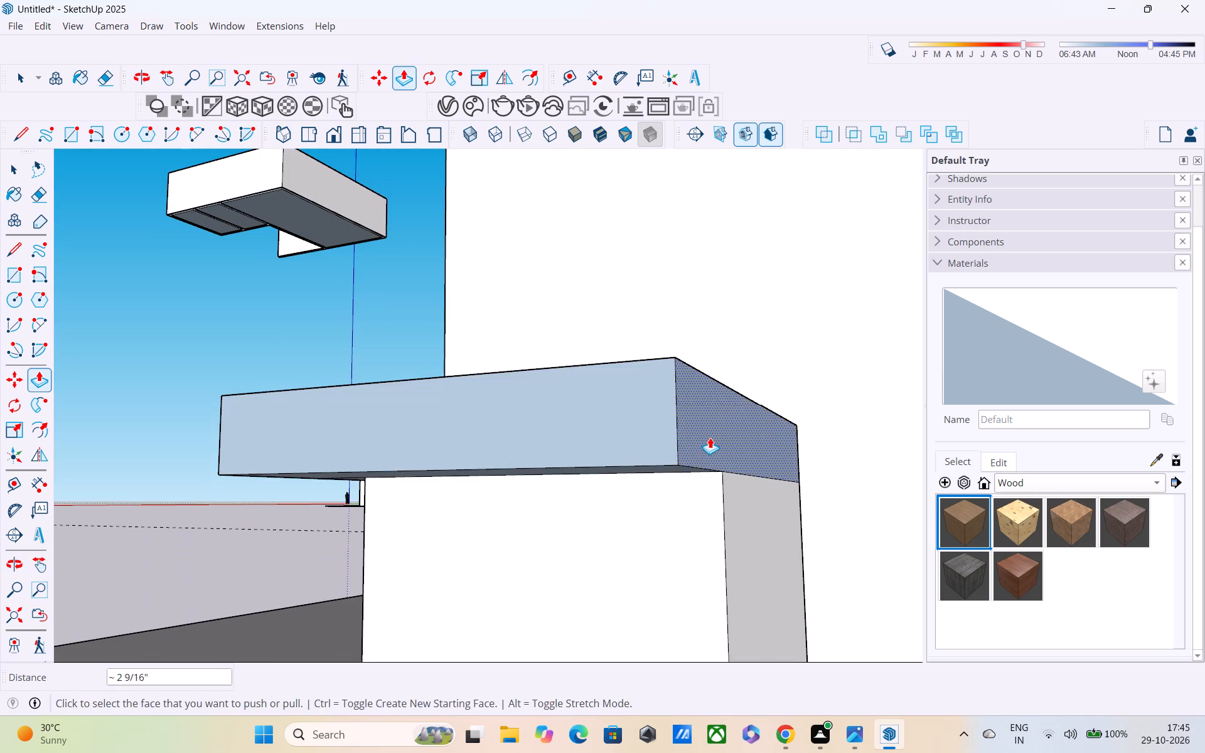
click(710, 437)
click(767, 466)
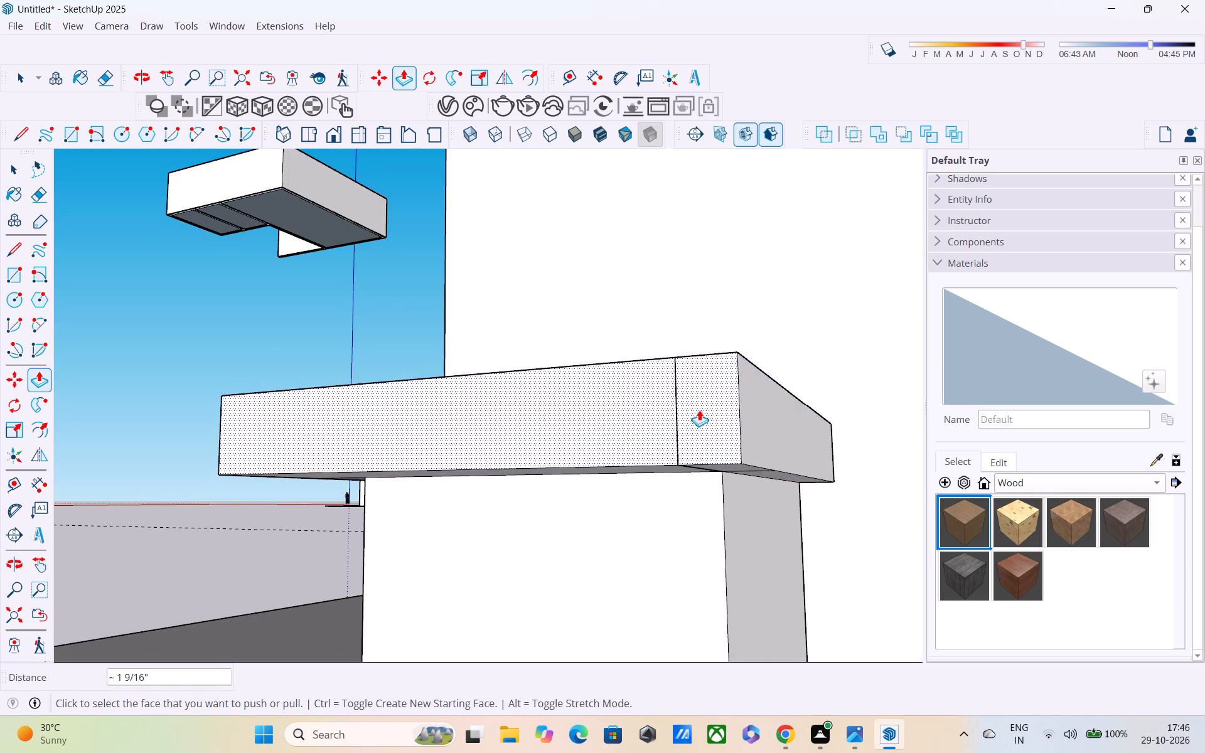
Push/Pull the cap slab's street-side face outward by about another 13/16".
middle_drag(699, 410, 839, 595)
middle_drag(668, 393, 1200, 387)
scroll(326, 351, up, 1)
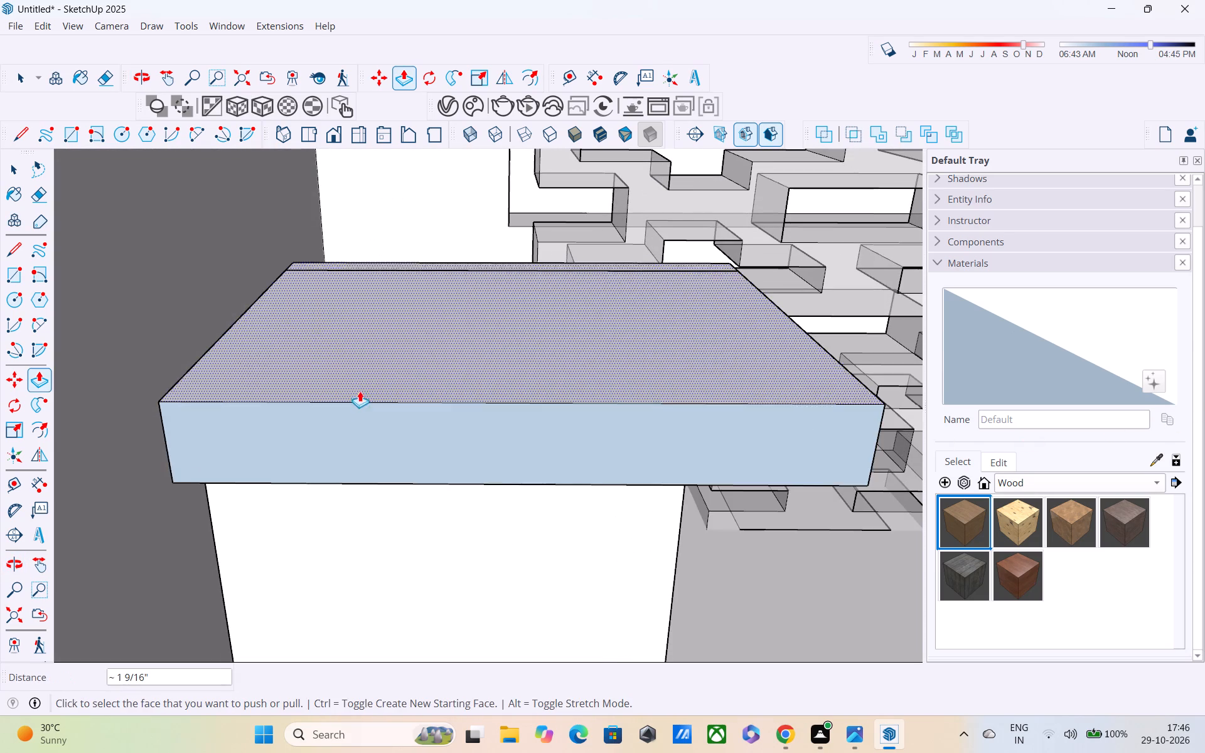
click(361, 428)
click(356, 440)
Draw a rectangle about 1' 3 3/8" by 2 13/16" to close the cap slab's open end facing the return wall.
middle_drag(205, 319, 352, 323)
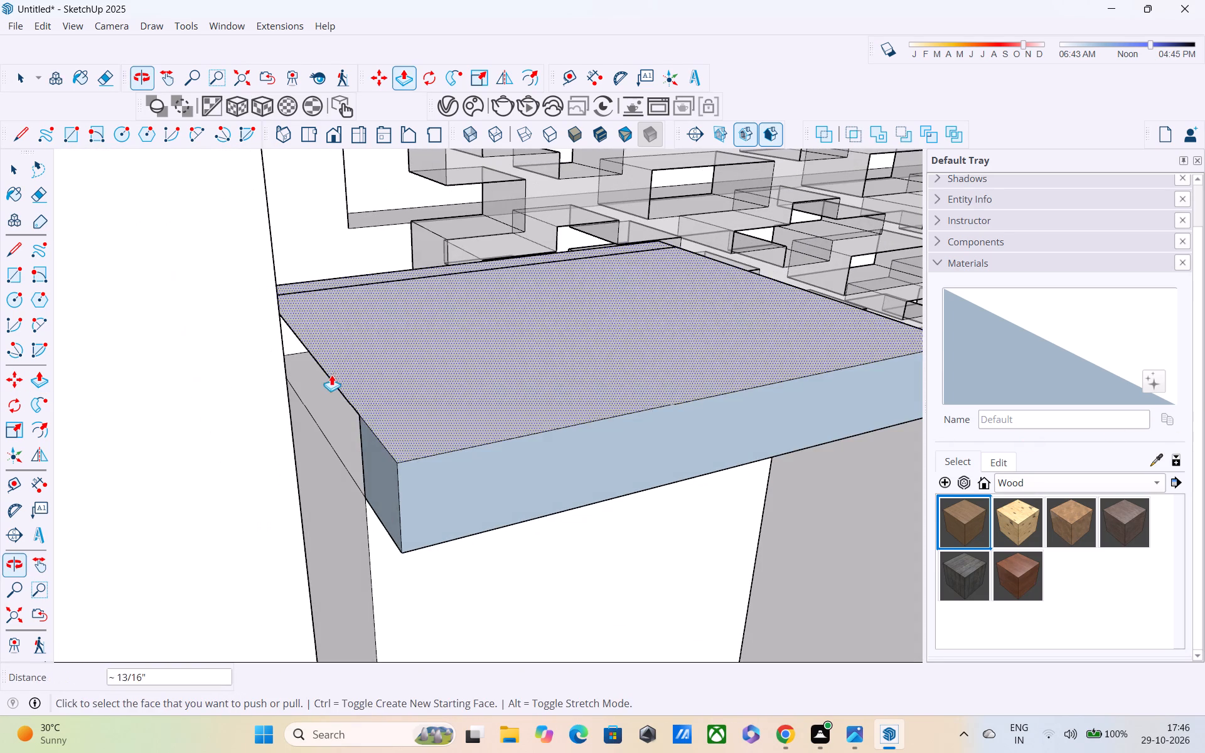
middle_drag(329, 400, 288, 328)
scroll(291, 307, up, 1)
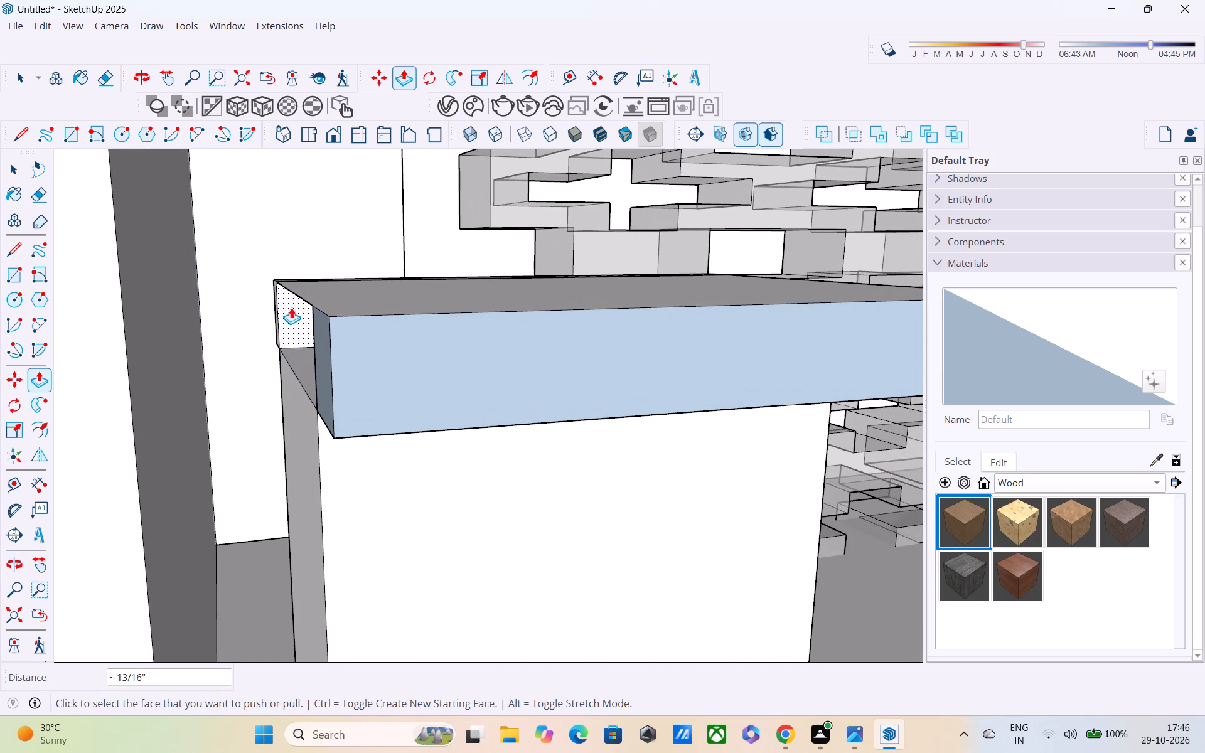
key(r)
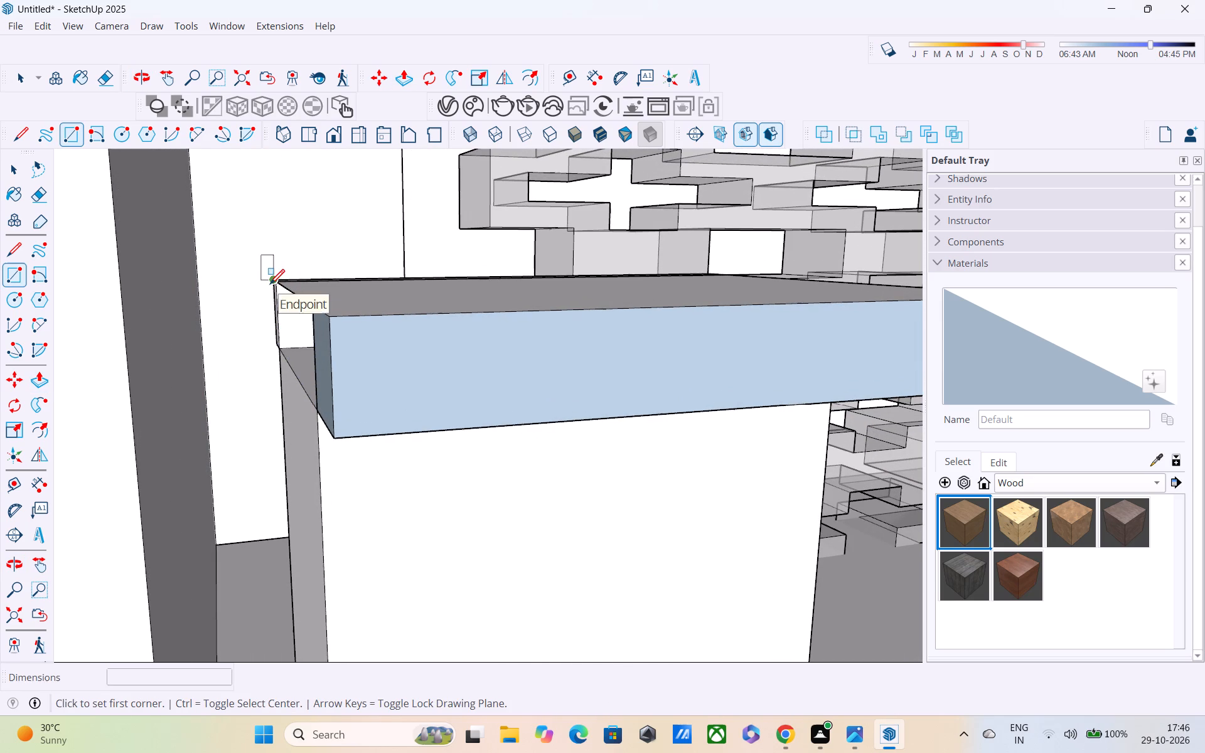
click(270, 285)
click(314, 415)
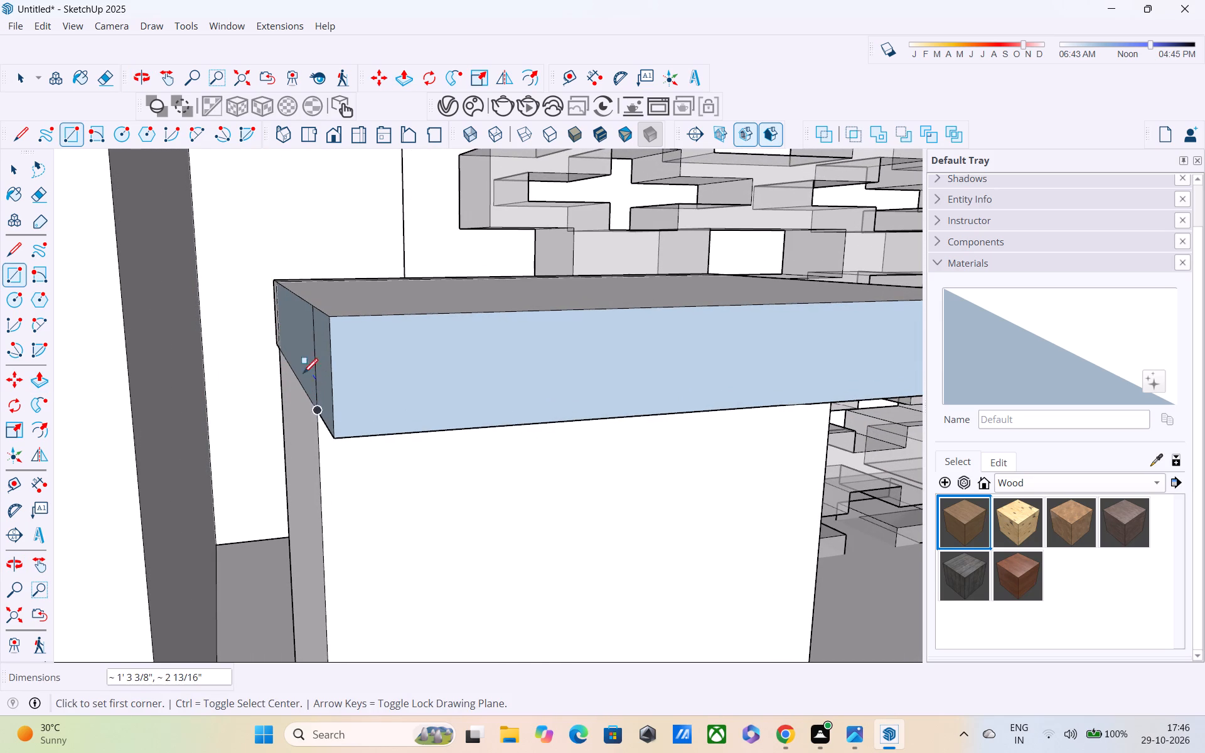
key(space)
Push/Pull the cap slab's new end face about 3 11/16" toward the return wall.
key(p)
click(297, 329)
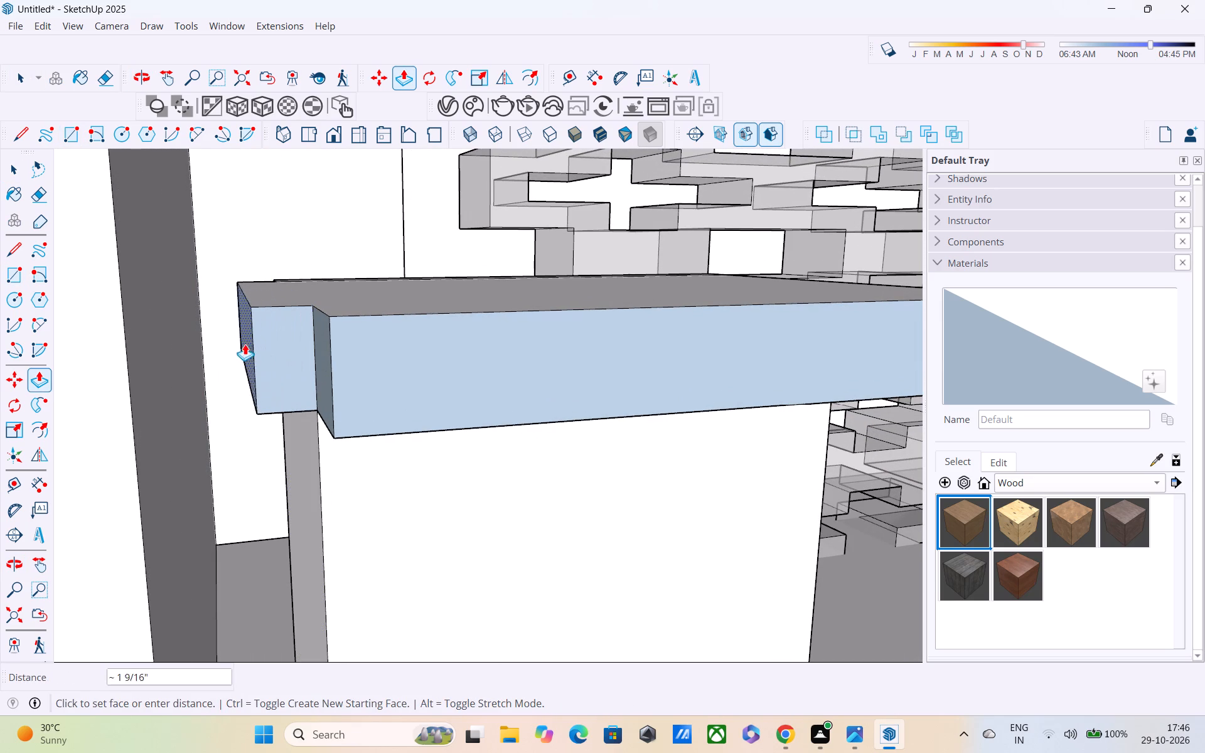
click(159, 325)
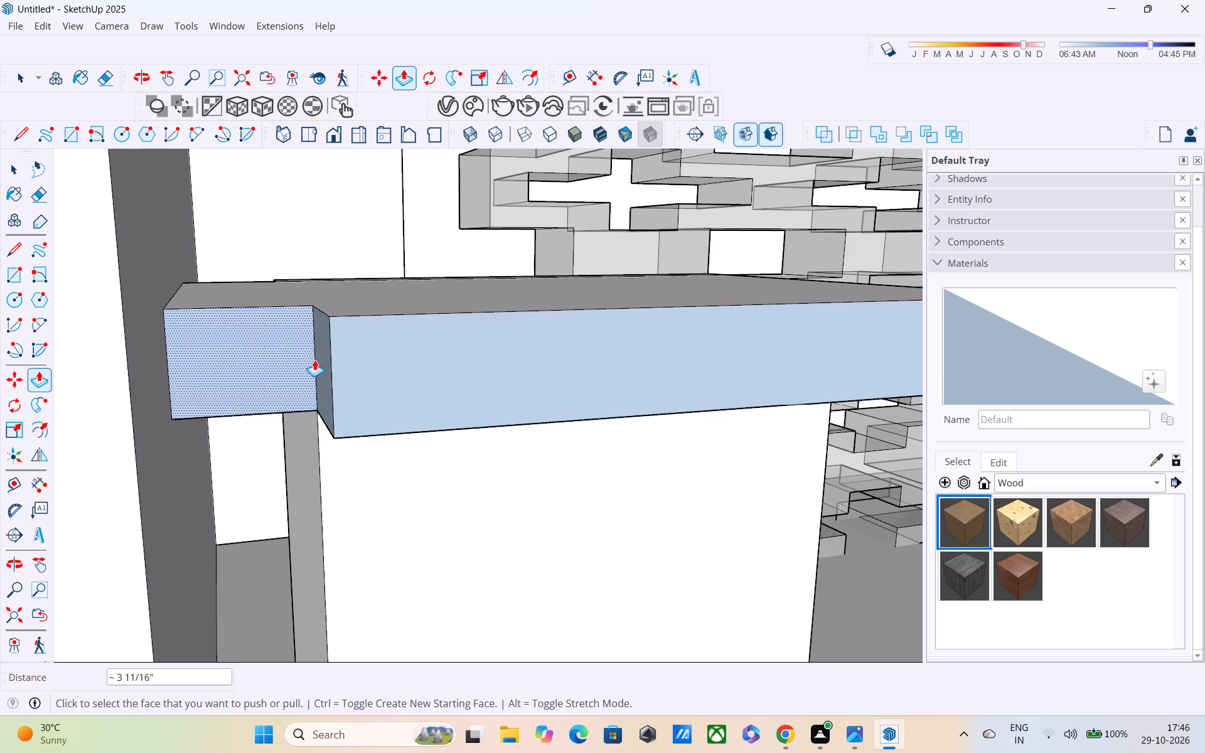
Fill both notches at the cap slab's return-wall end using Push/Pull, extending the house-side strip about 3 11/16".
double_click(314, 360)
middle_drag(294, 345, 214, 552)
scroll(240, 176, down, 3)
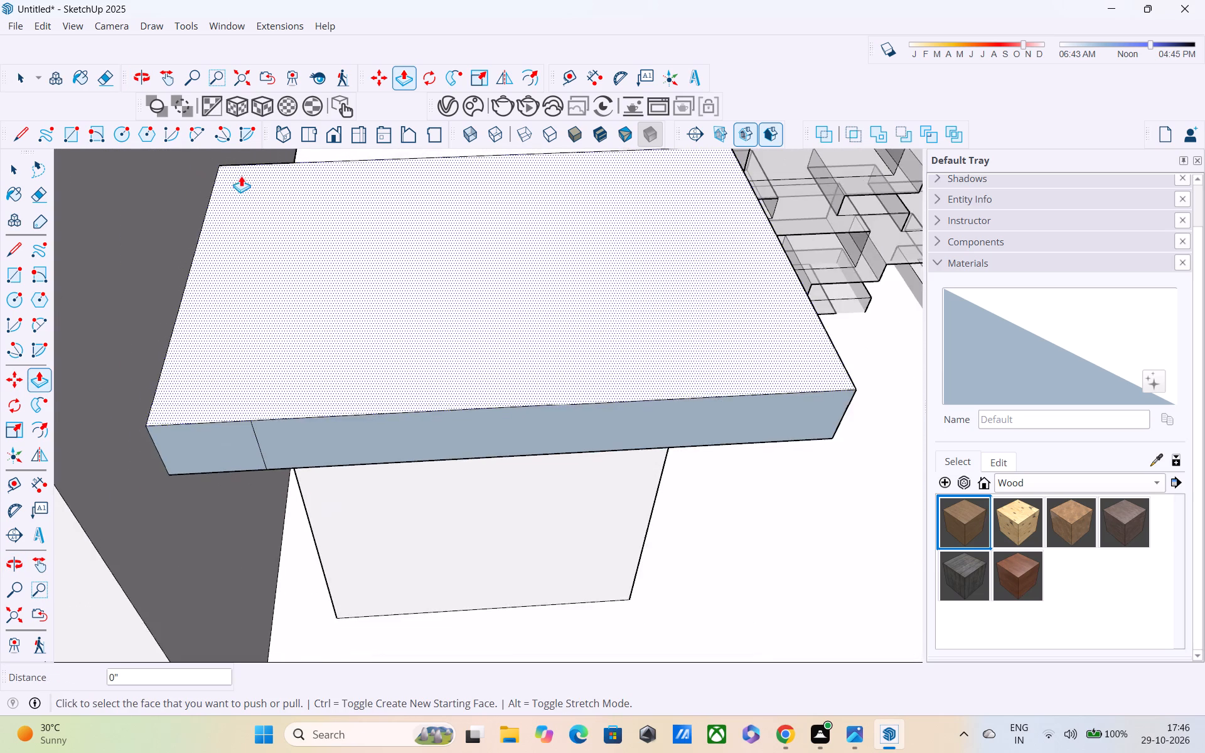
scroll(247, 180, down, 4)
shift+middle_drag(299, 224, 326, 545)
scroll(312, 509, up, 4)
middle_drag(311, 429, 411, 572)
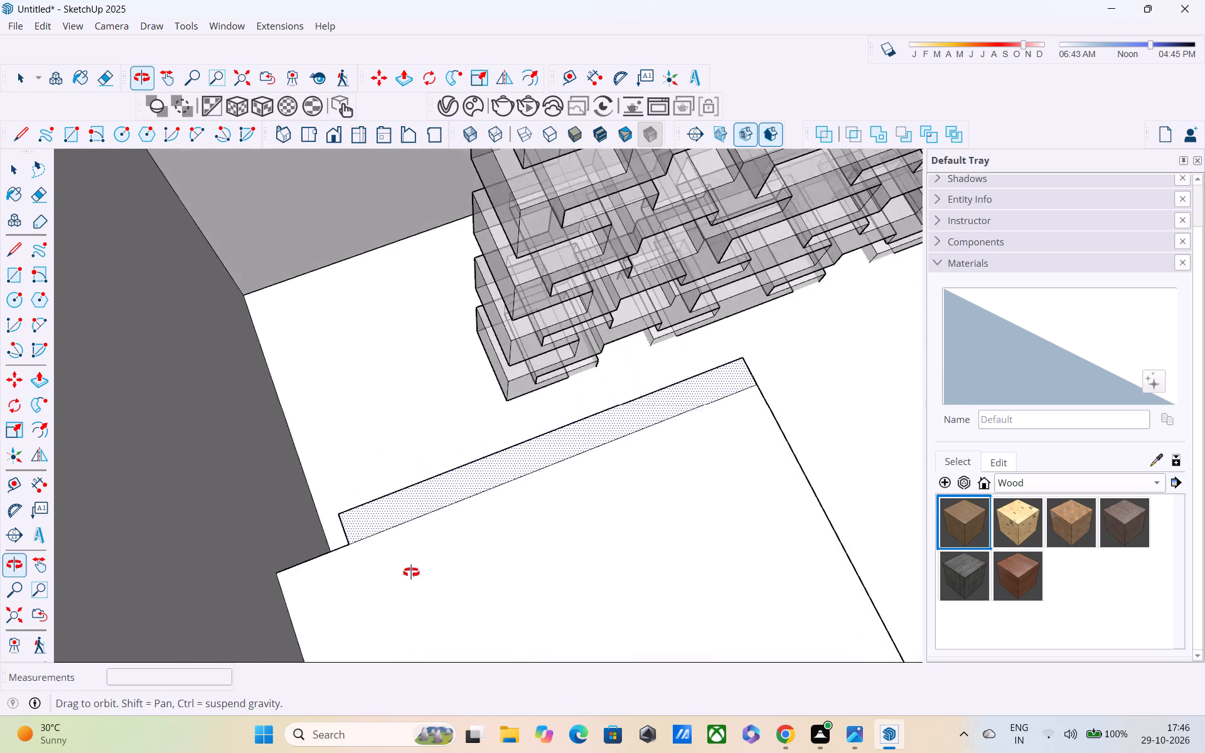
middle_drag(411, 572, 373, 556)
scroll(306, 476, up, 4)
scroll(353, 508, up, 2)
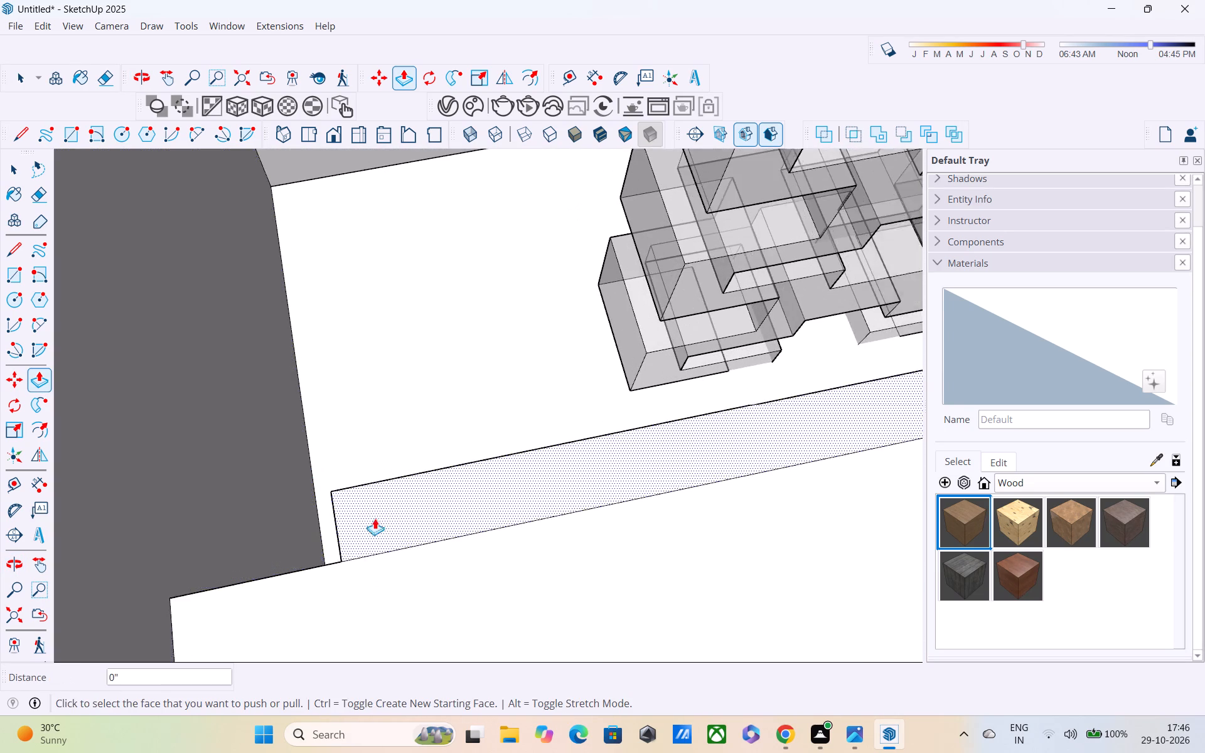
middle_drag(386, 513, 19, 400)
scroll(340, 331, up, 3)
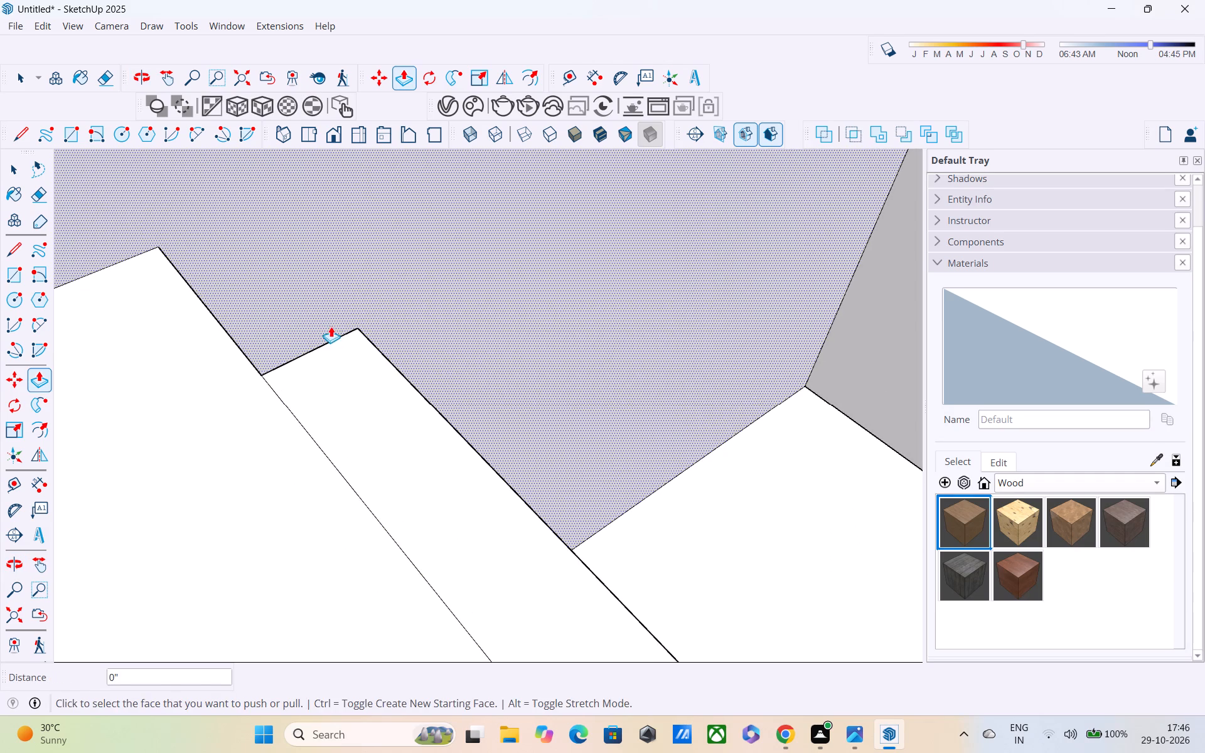
middle_drag(331, 326, 656, 435)
scroll(551, 496, up, 3)
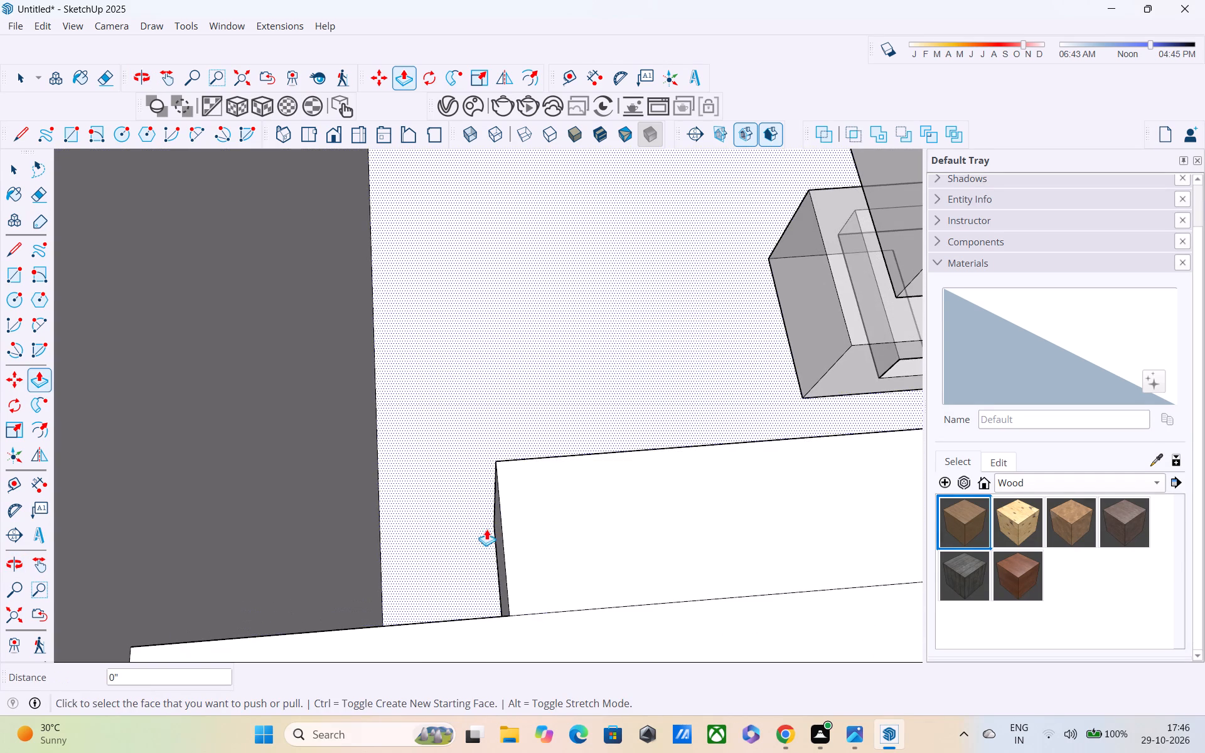
click(496, 547)
click(206, 563)
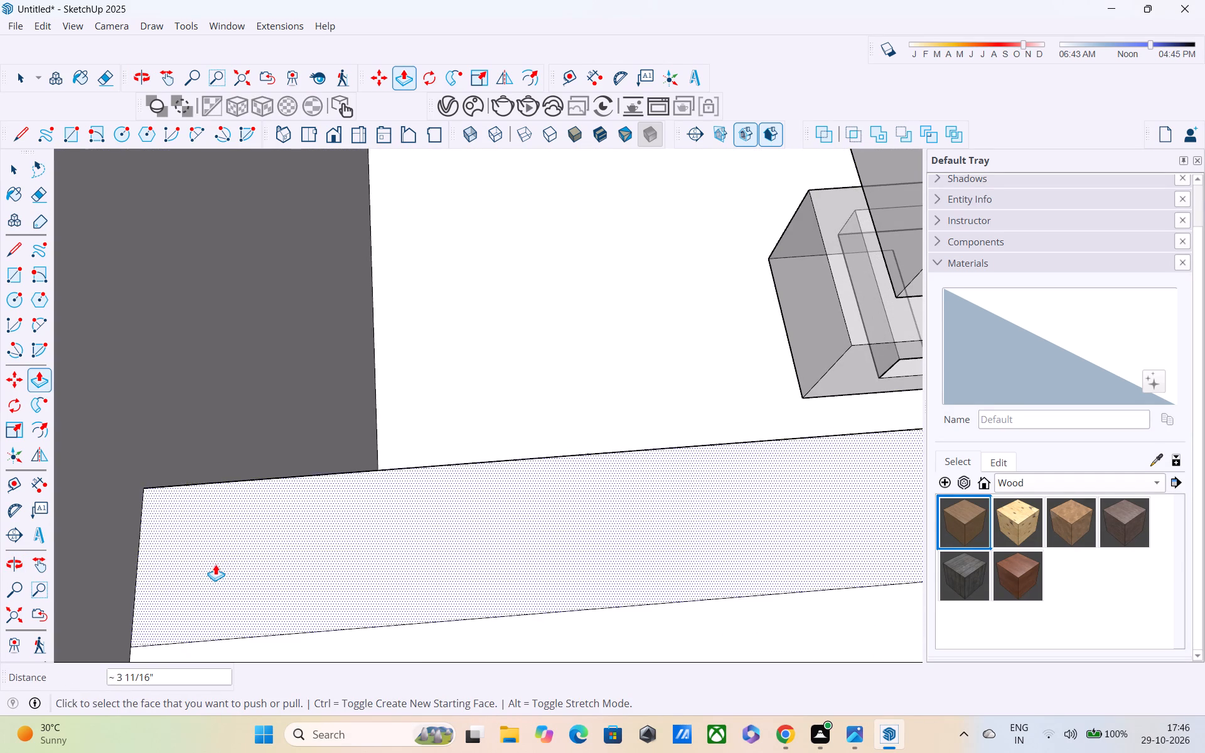
Push/Pull the cap slab's end face nearest the block screen outward about 5 11/16".
scroll(227, 552, down, 7)
scroll(321, 535, down, 8)
middle_drag(469, 569, 365, 337)
scroll(365, 301, up, 1)
scroll(367, 254, down, 5)
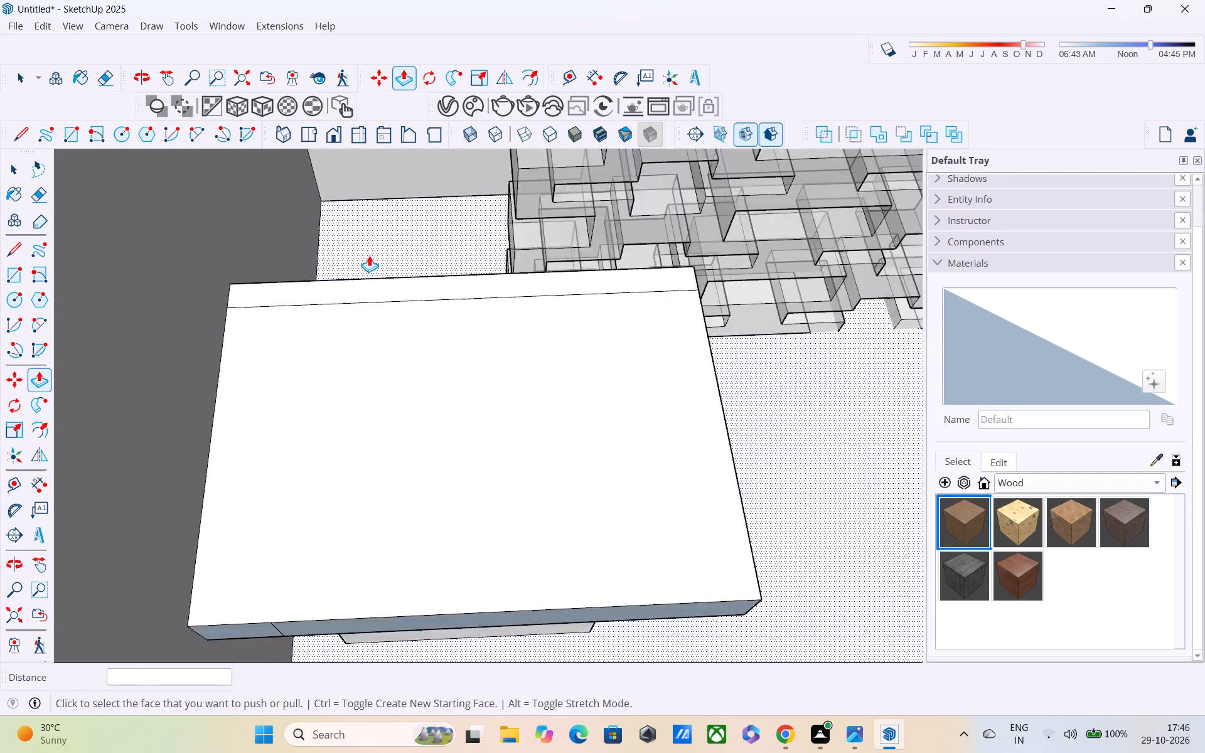
middle_drag(481, 476, 414, 287)
scroll(414, 282, up, 1)
scroll(466, 412, down, 5)
middle_drag(475, 437, 446, 416)
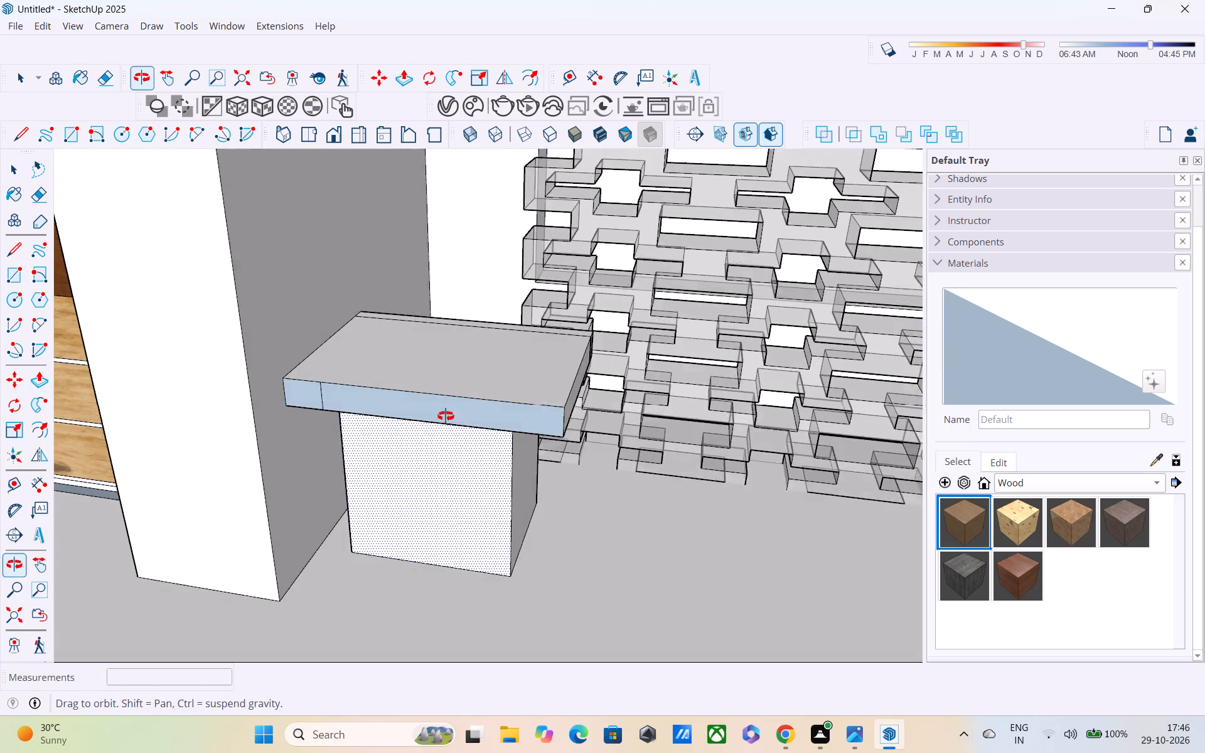
middle_drag(446, 416, 437, 407)
scroll(442, 413, up, 5)
middle_drag(463, 441, 400, 360)
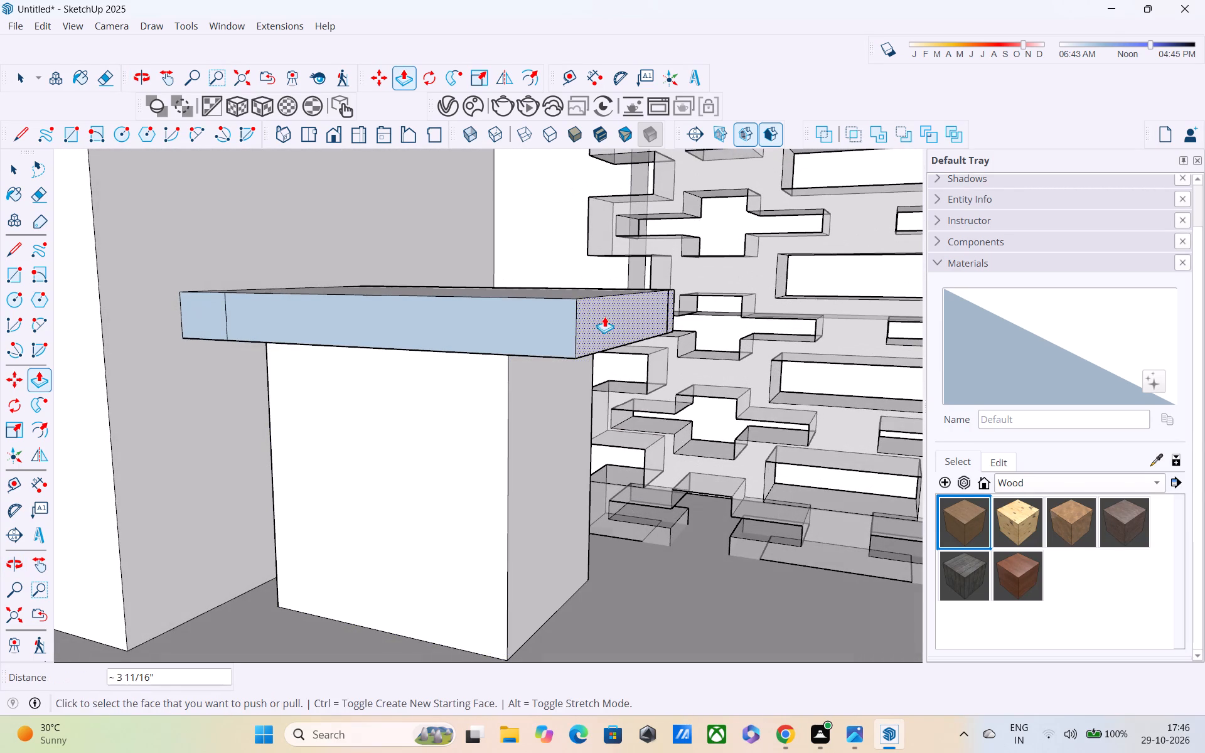
click(604, 316)
click(708, 412)
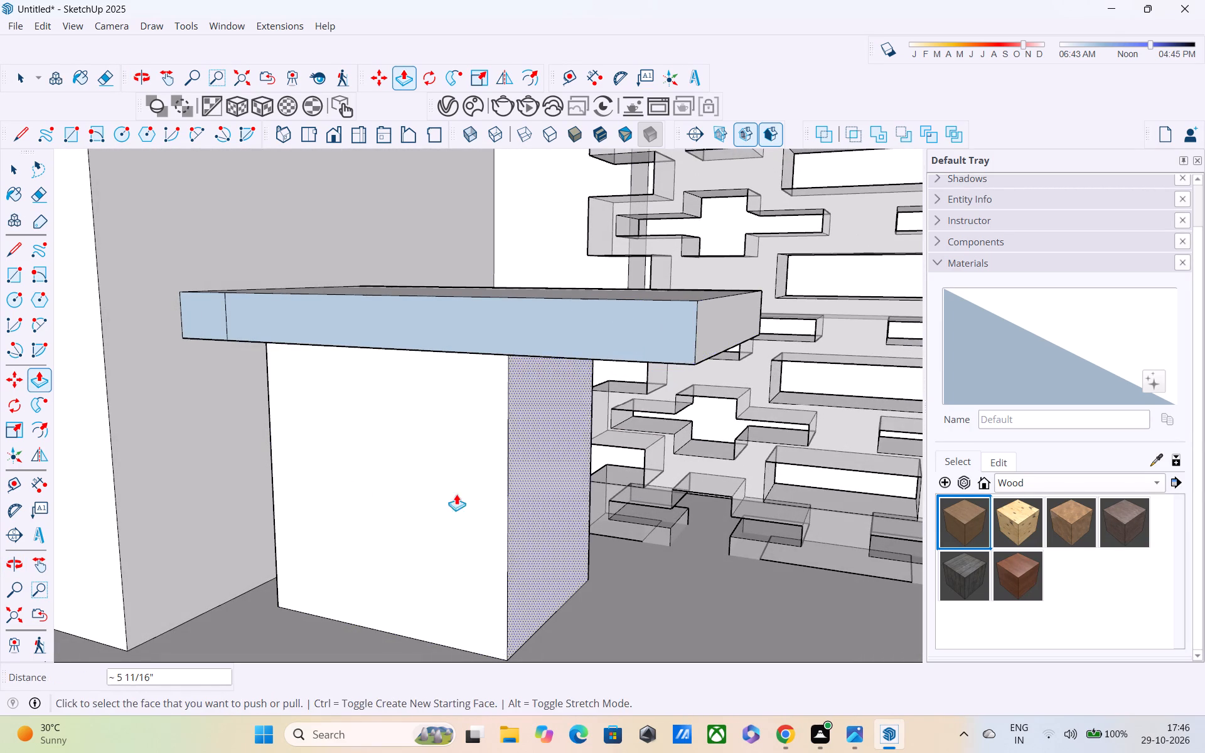
Push/Pull the block's narrow end face under the cap partway toward the return wall.
middle_drag(355, 483, 633, 413)
scroll(528, 410, up, 3)
click(366, 391)
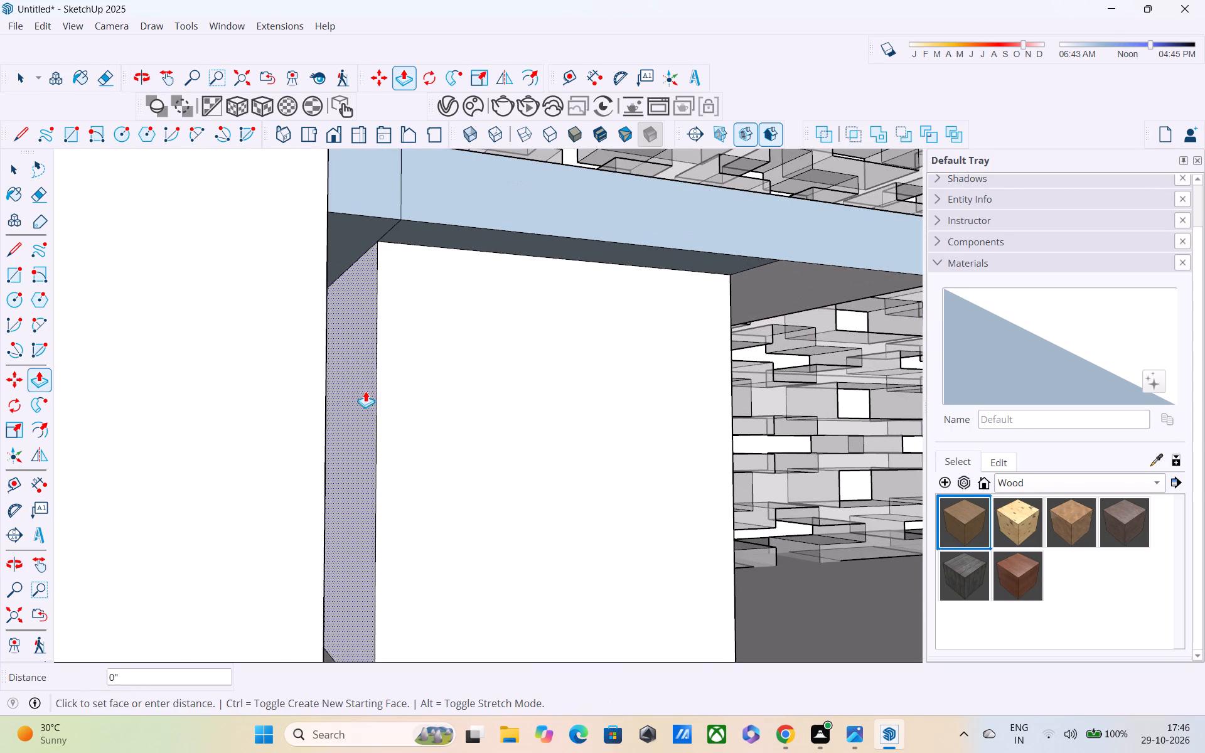
click(311, 410)
Push/Pull the block's narrow end face about another 1 7/16" to meet the return wall.
scroll(515, 368, down, 4)
middle_drag(551, 378, 439, 538)
scroll(435, 453, down, 6)
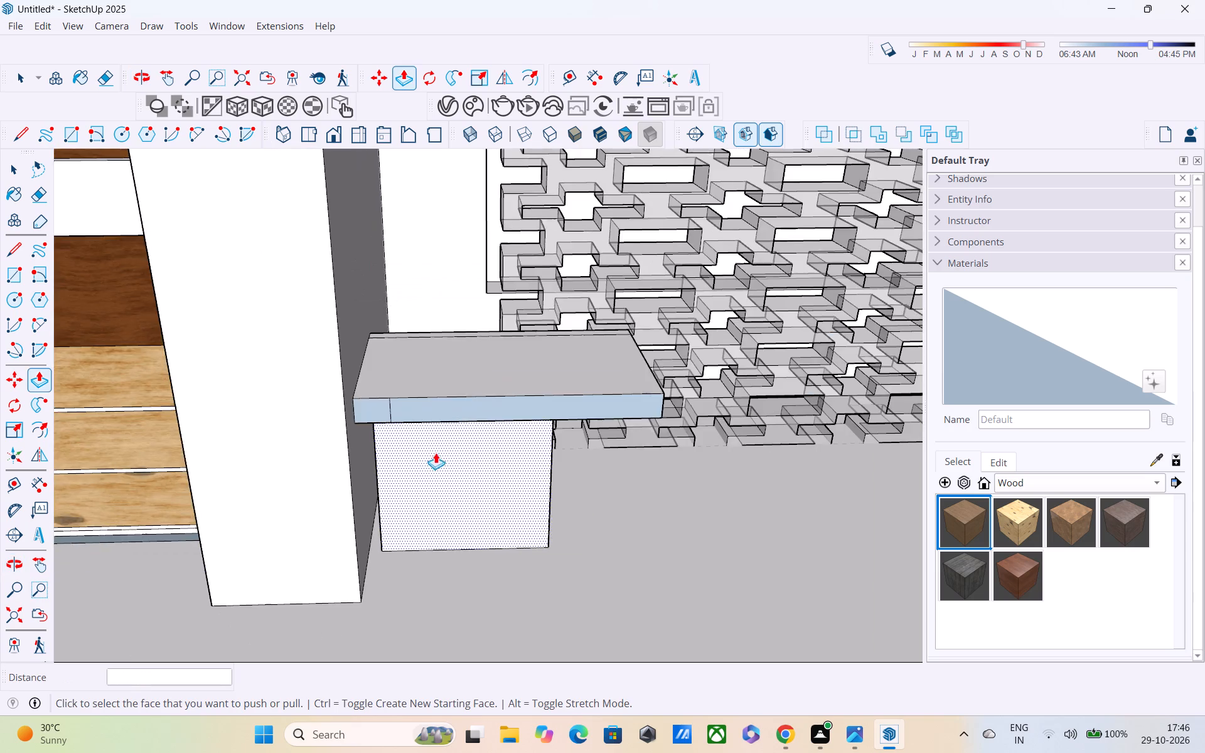
middle_drag(488, 463, 463, 414)
scroll(463, 414, up, 1)
key(space)
scroll(419, 370, up, 4)
middle_drag(382, 548, 478, 431)
scroll(445, 445, up, 5)
scroll(375, 448, up, 2)
key(p)
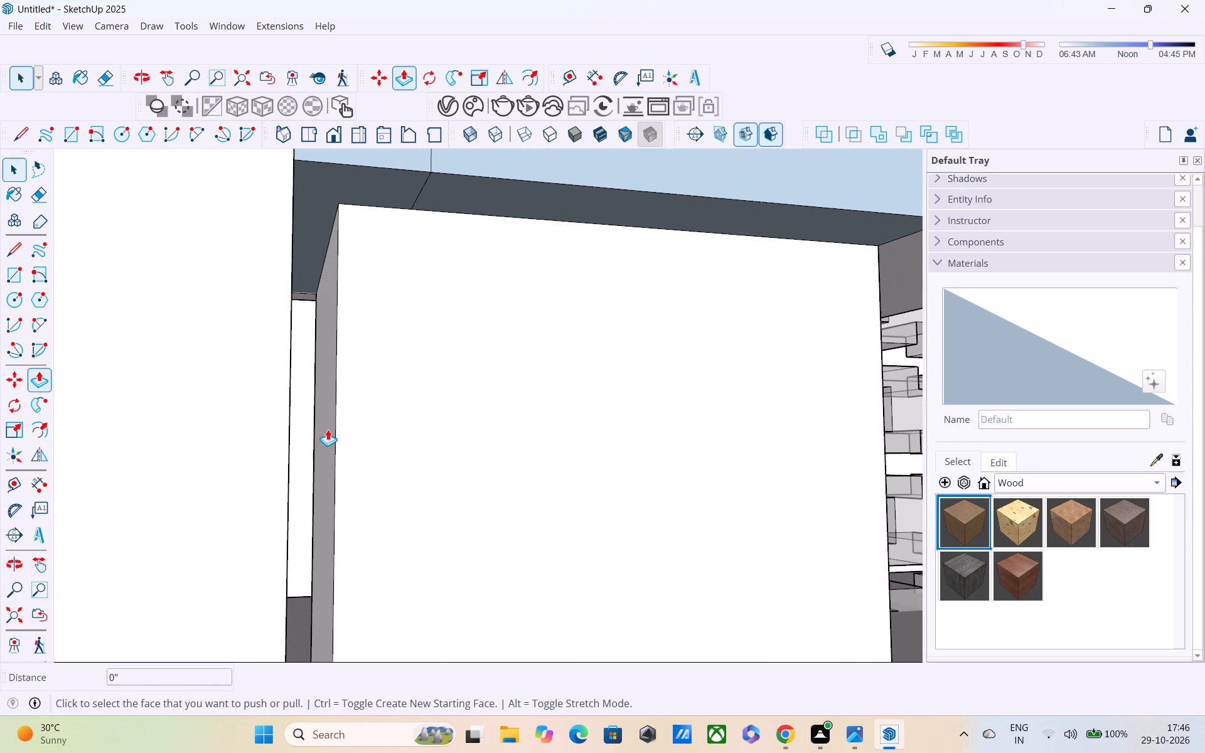
click(317, 397)
click(275, 448)
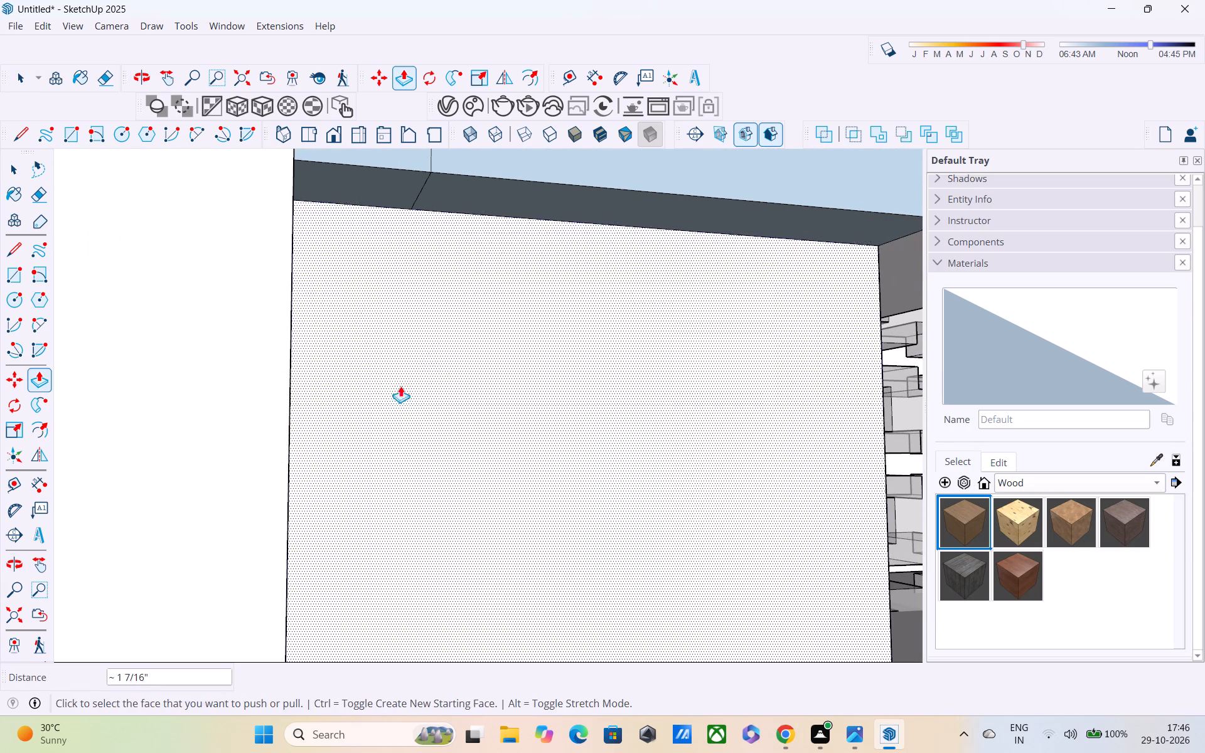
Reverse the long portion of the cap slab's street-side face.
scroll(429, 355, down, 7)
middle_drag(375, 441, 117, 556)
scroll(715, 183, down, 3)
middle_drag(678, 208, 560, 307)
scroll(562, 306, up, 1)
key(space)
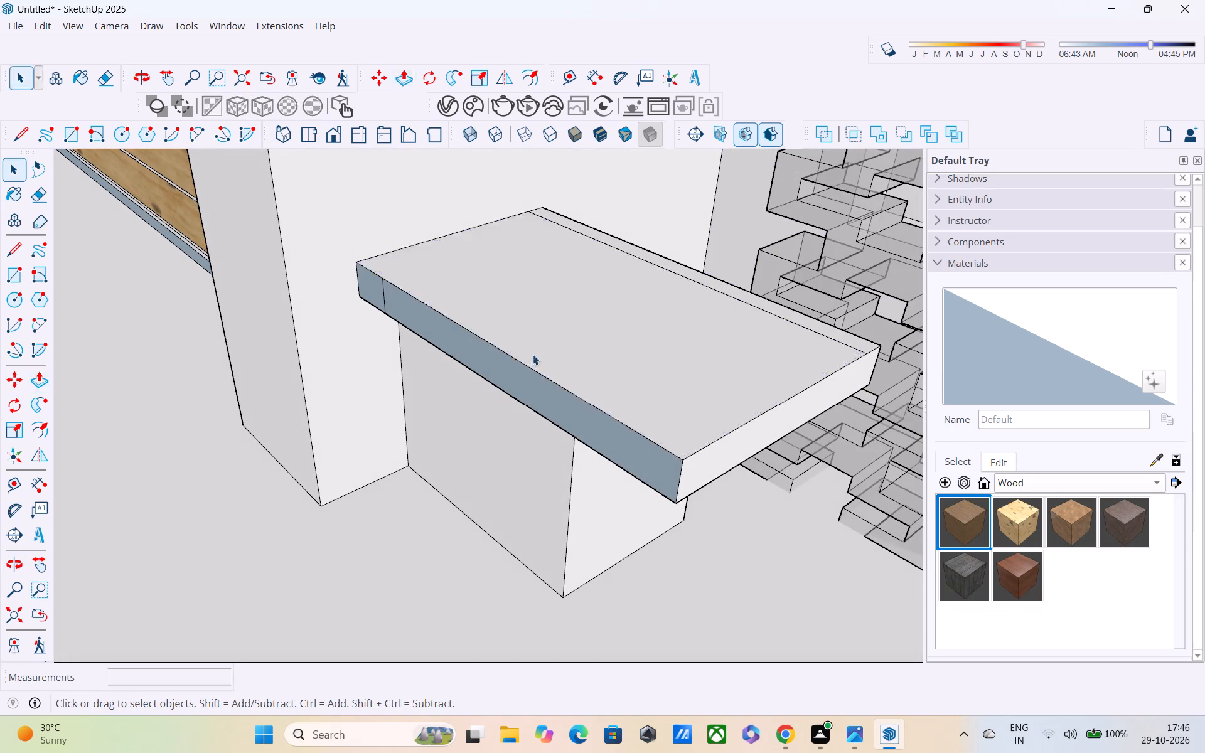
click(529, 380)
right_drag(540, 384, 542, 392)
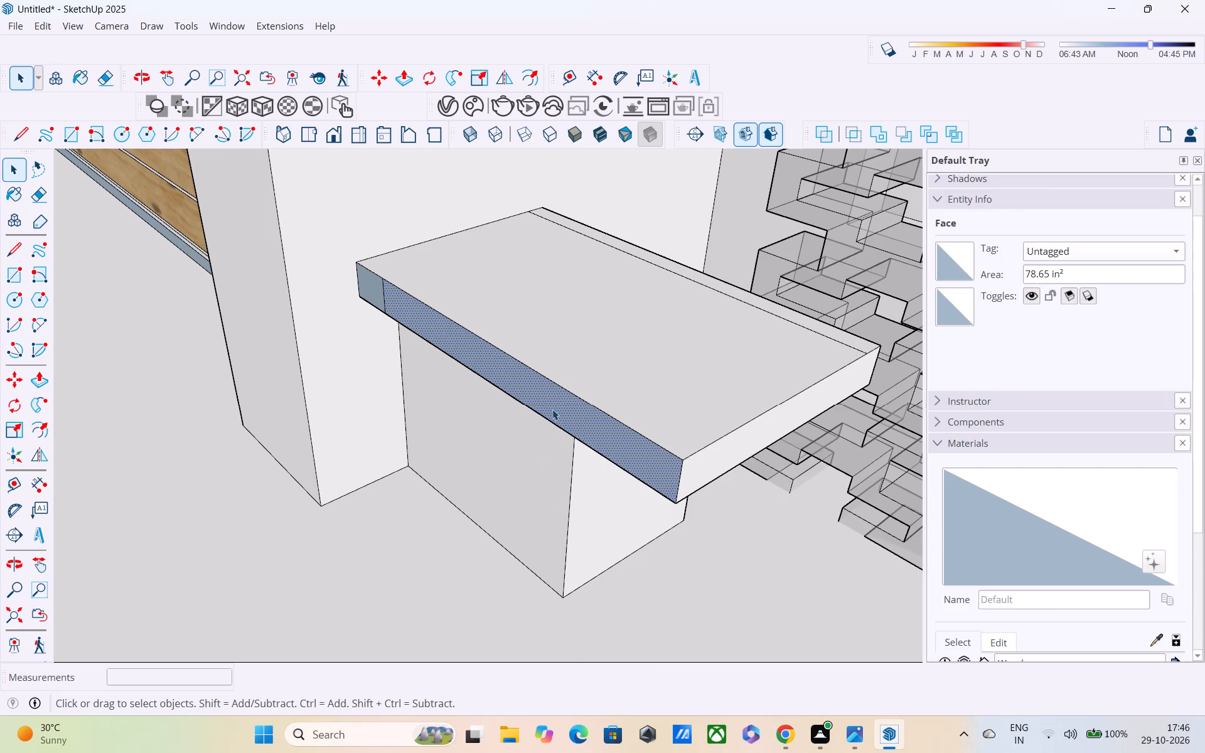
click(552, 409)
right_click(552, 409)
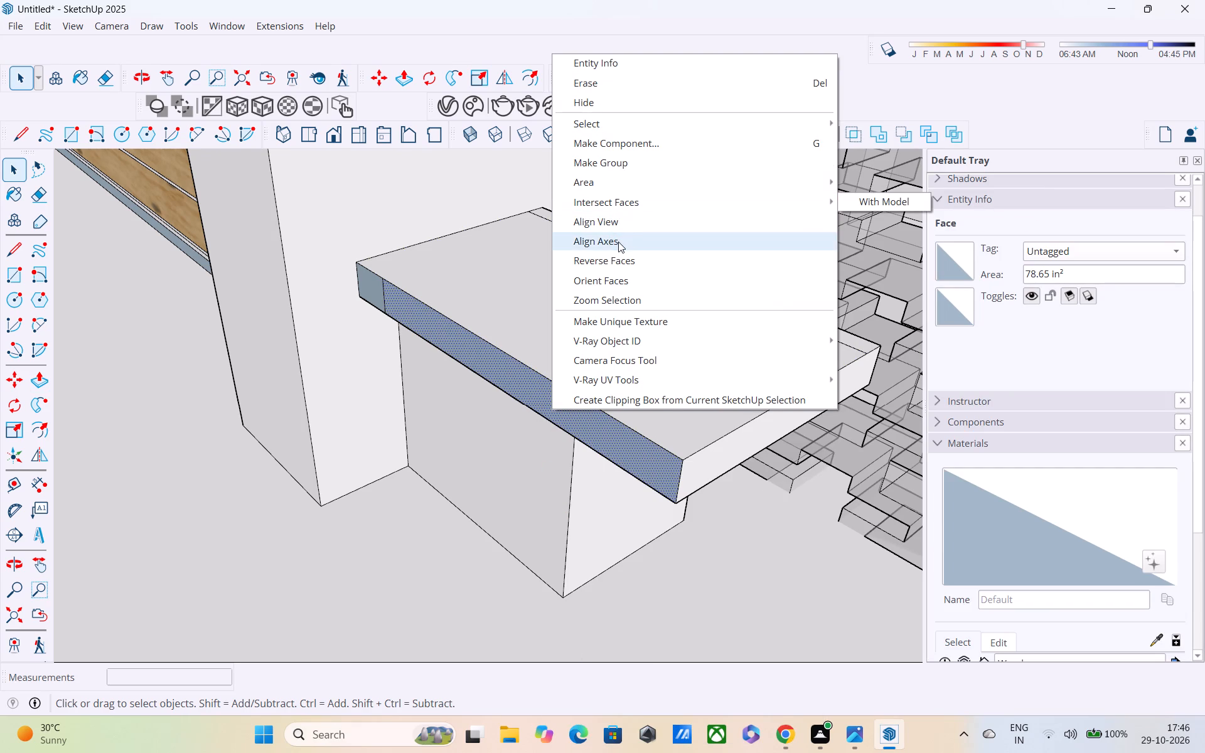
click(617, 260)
Erase the short dividing edge on the cap slab's street-side face and the lengthwise seam on its top near the house side.
middle_drag(582, 358, 554, 320)
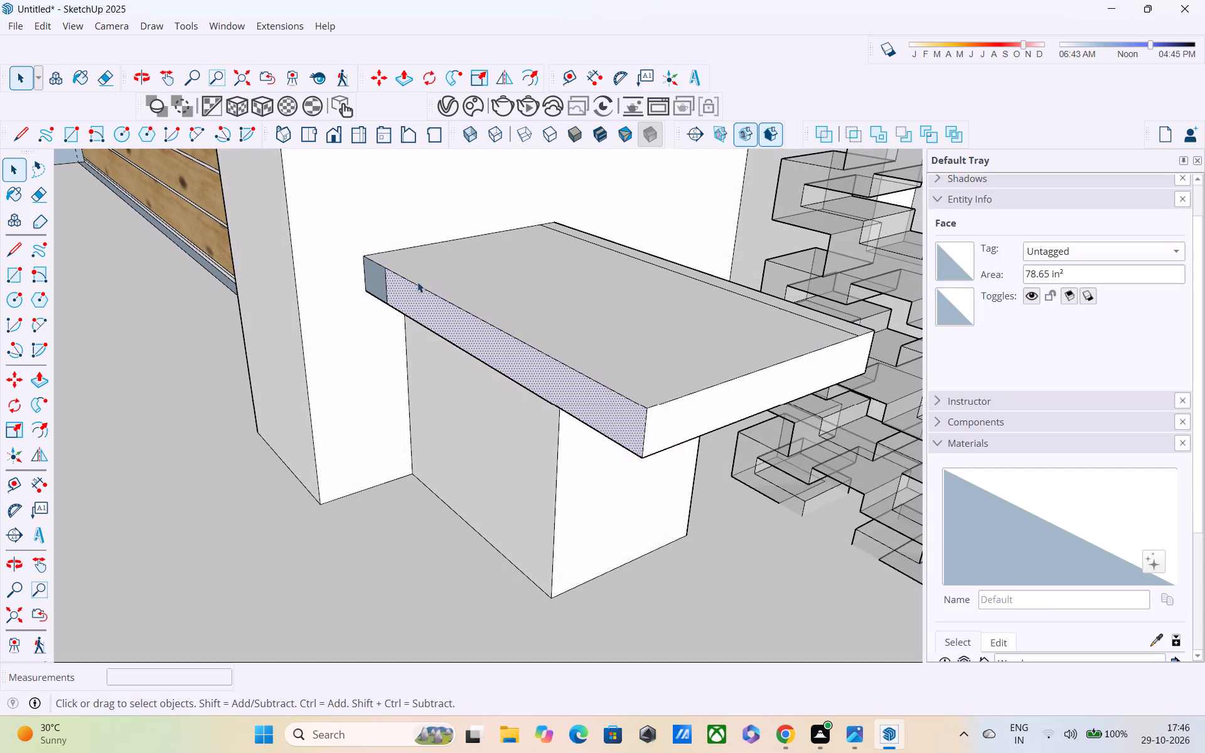
middle_drag(527, 327, 552, 449)
key(e)
scroll(483, 388, up, 3)
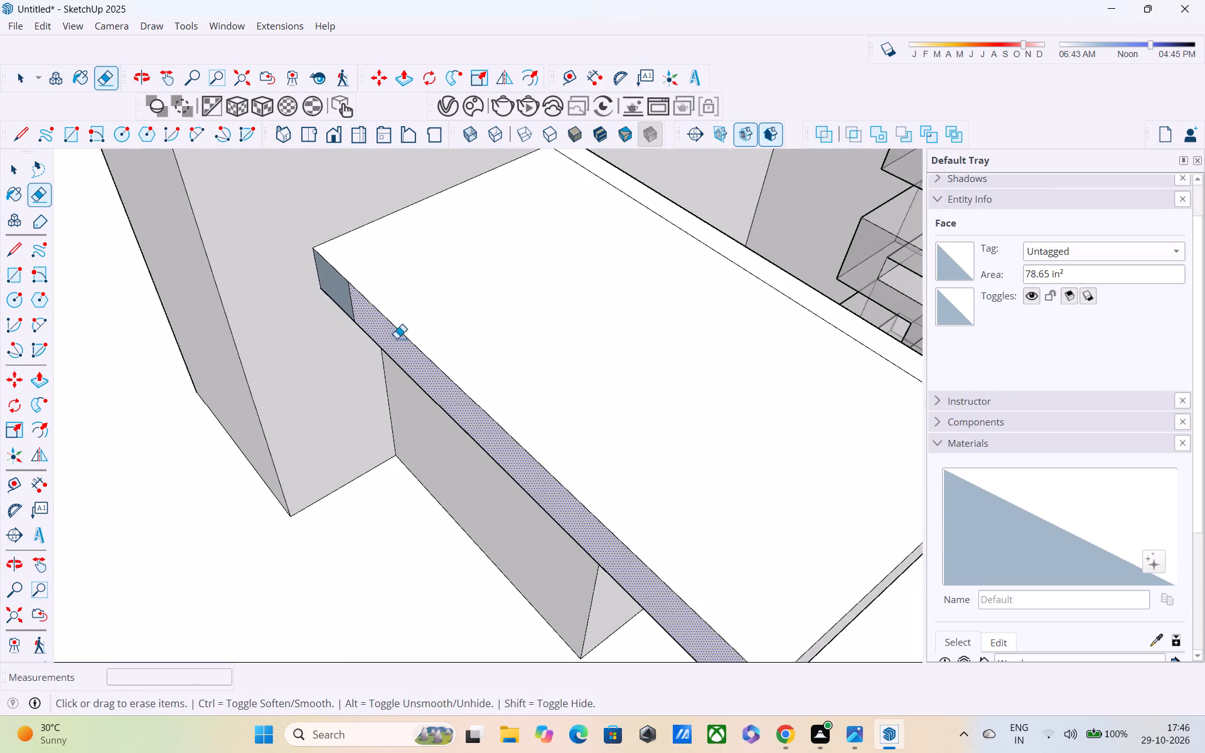
middle_drag(370, 311, 411, 242)
scroll(388, 255, up, 4)
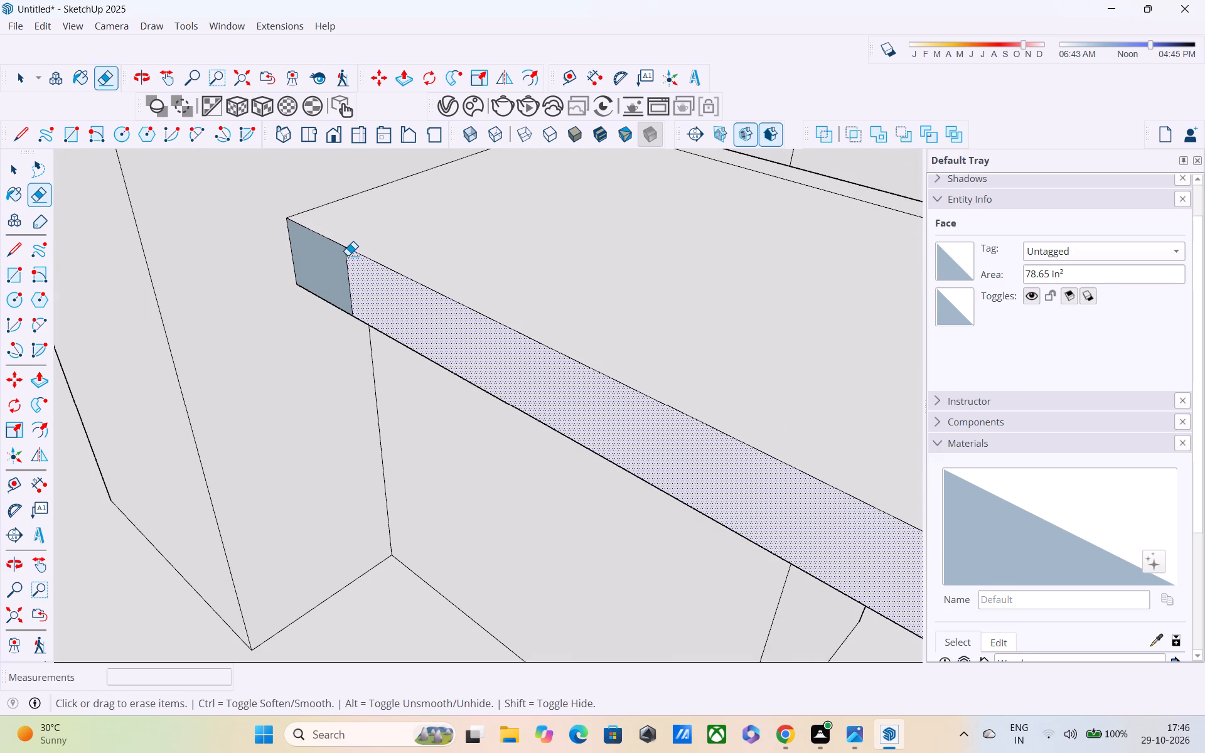
click(345, 253)
middle_drag(646, 312, 212, 250)
scroll(521, 309, down, 3)
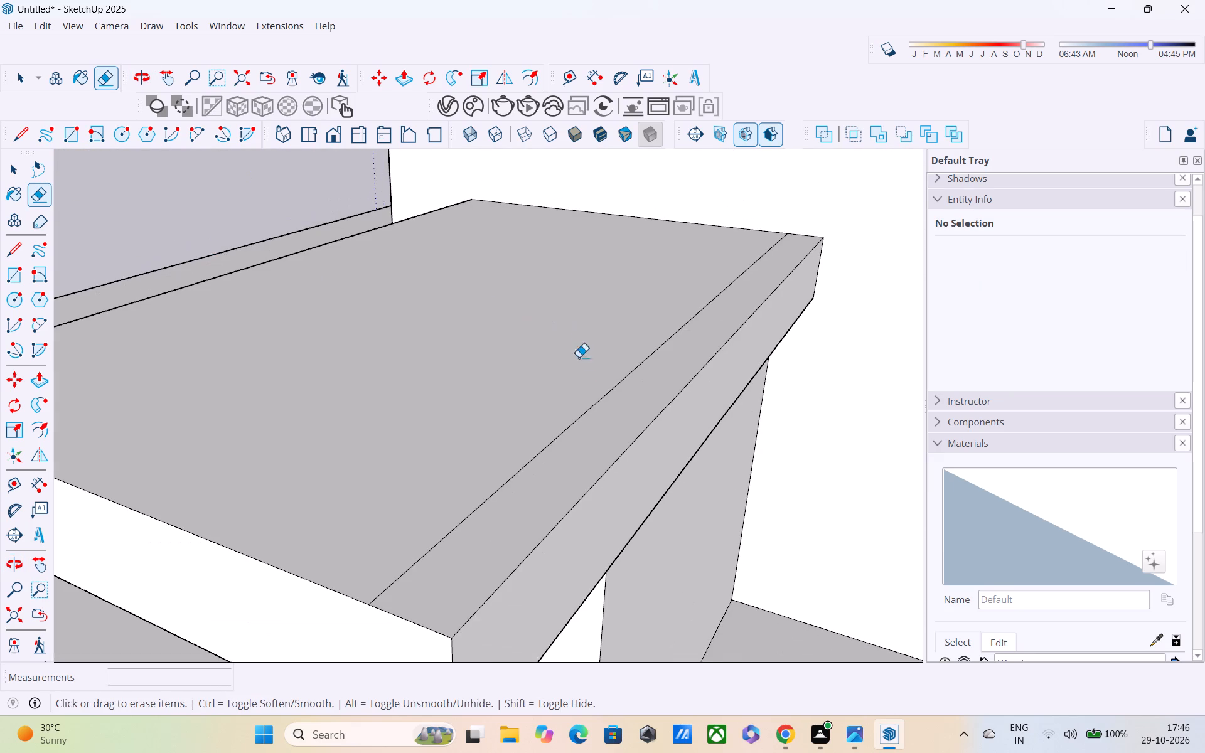
drag(588, 394, 589, 410)
drag(405, 526, 419, 558)
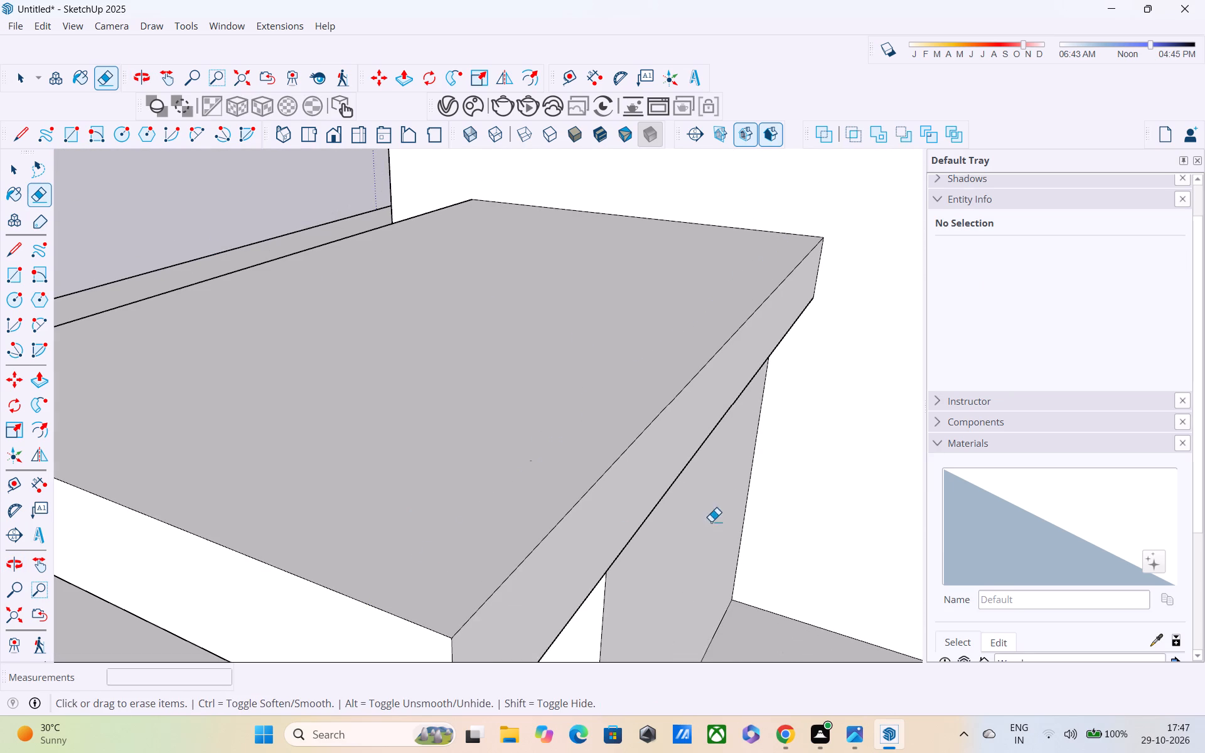
Erase the edge dividing the cap slab's underside beside the block, along the street side.
middle_drag(626, 457, 882, 388)
scroll(783, 328, down, 2)
middle_drag(363, 426, 375, 258)
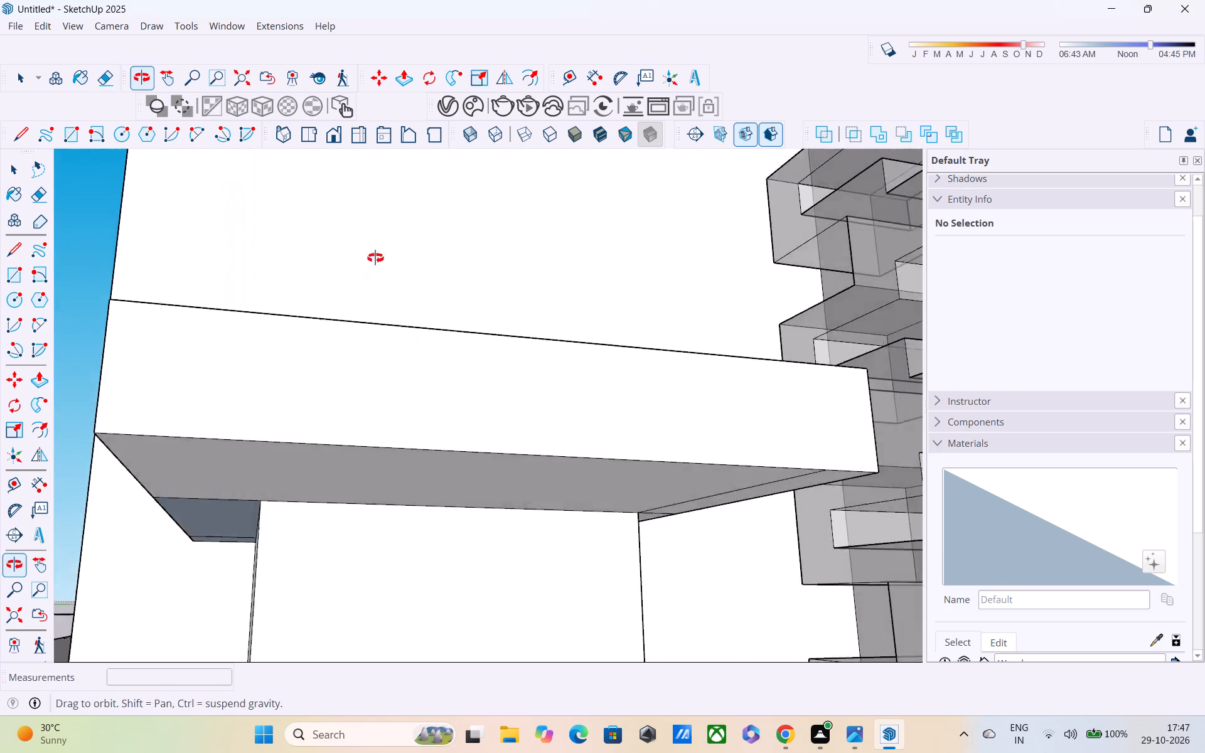
middle_drag(375, 258, 850, 188)
shift+middle_drag(362, 346, 375, 346)
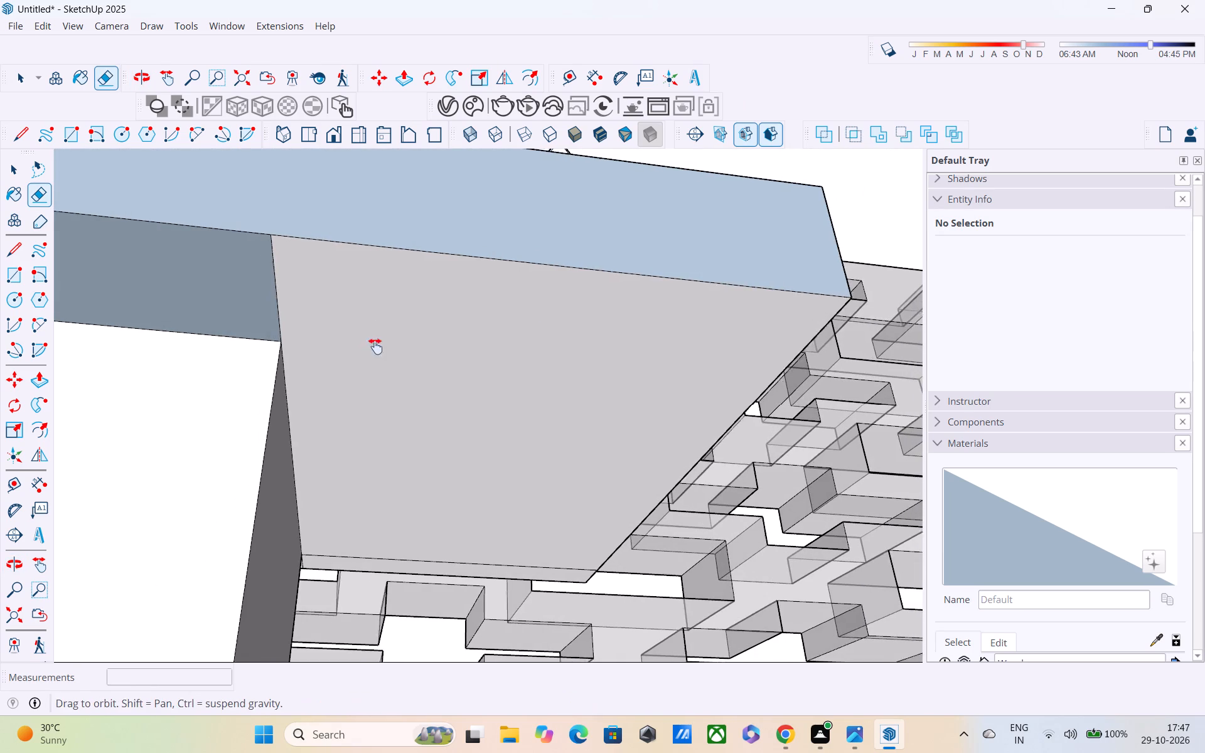
shift+middle_drag(375, 346, 513, 343)
click(442, 266)
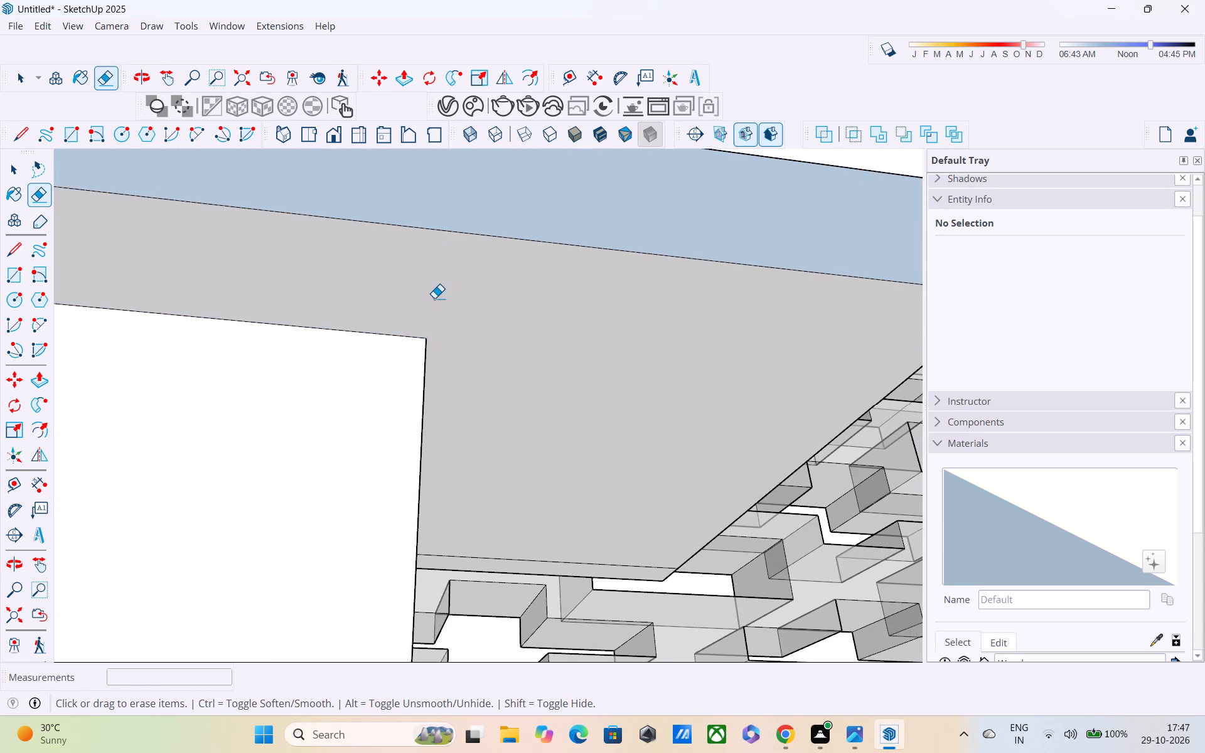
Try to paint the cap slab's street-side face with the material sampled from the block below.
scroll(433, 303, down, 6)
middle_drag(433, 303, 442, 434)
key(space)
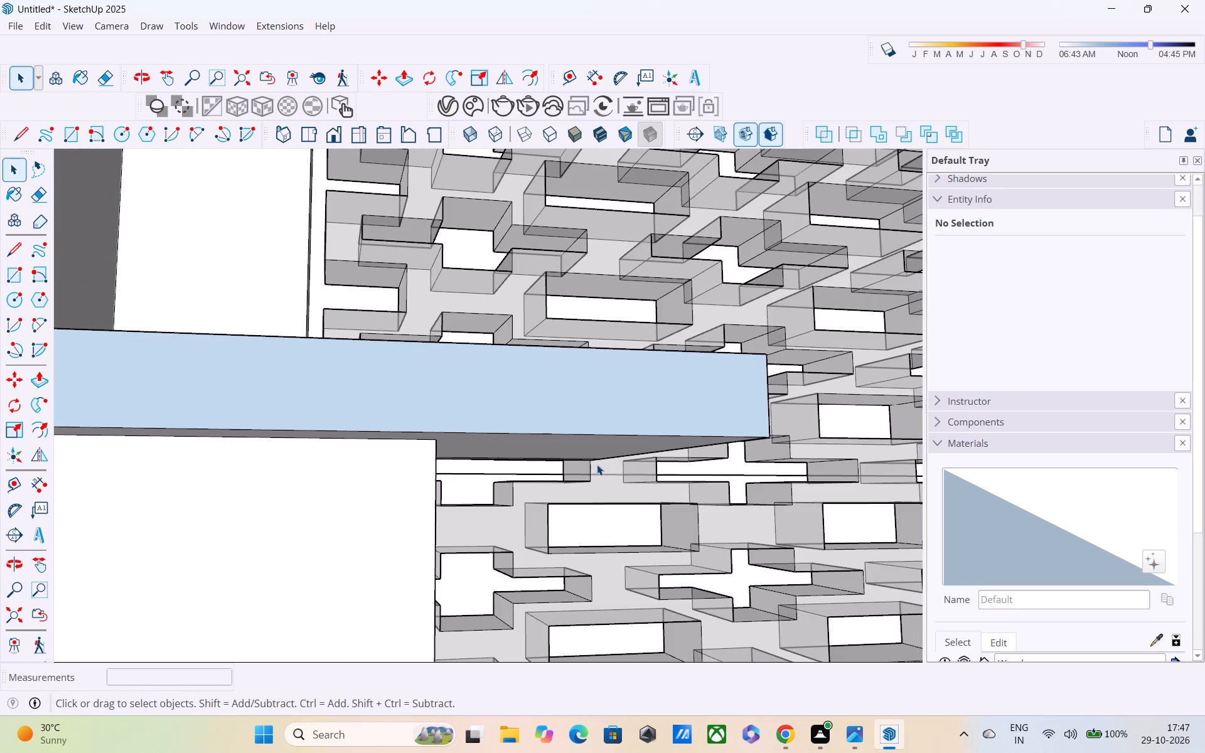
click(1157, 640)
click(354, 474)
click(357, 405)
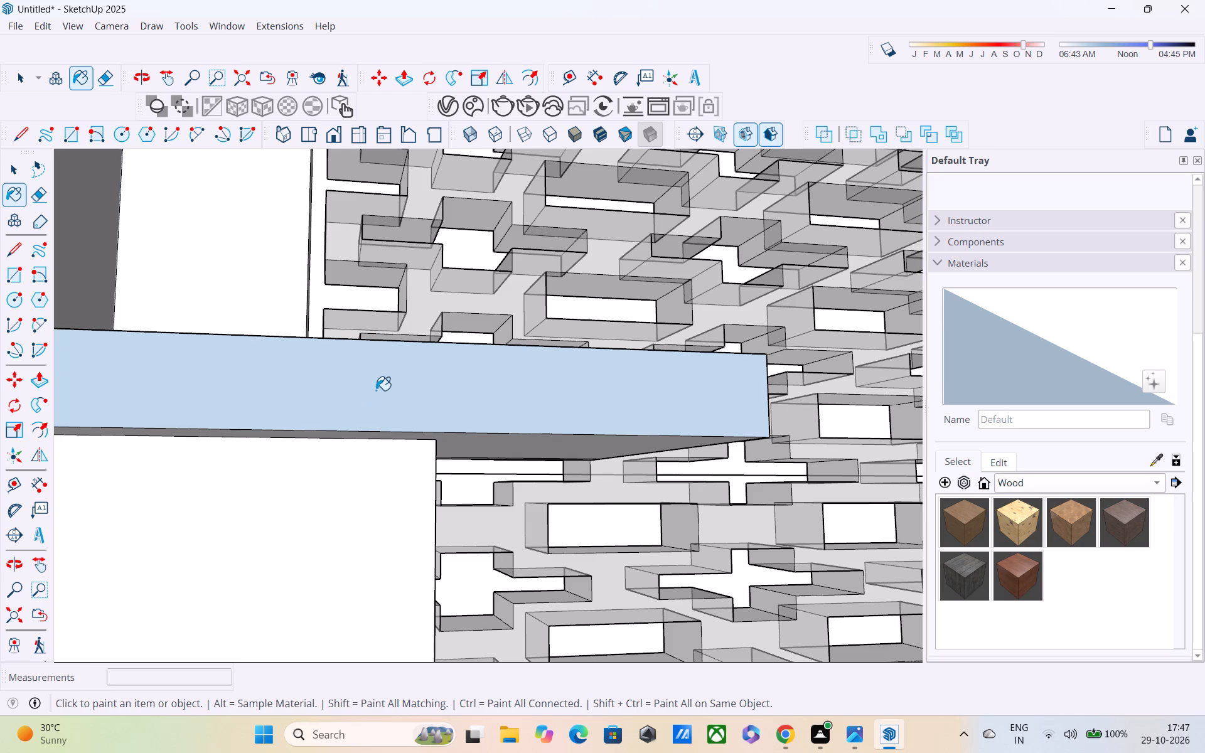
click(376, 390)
Reverse the cap slab's street-side face.
key(space)
right_click(377, 390)
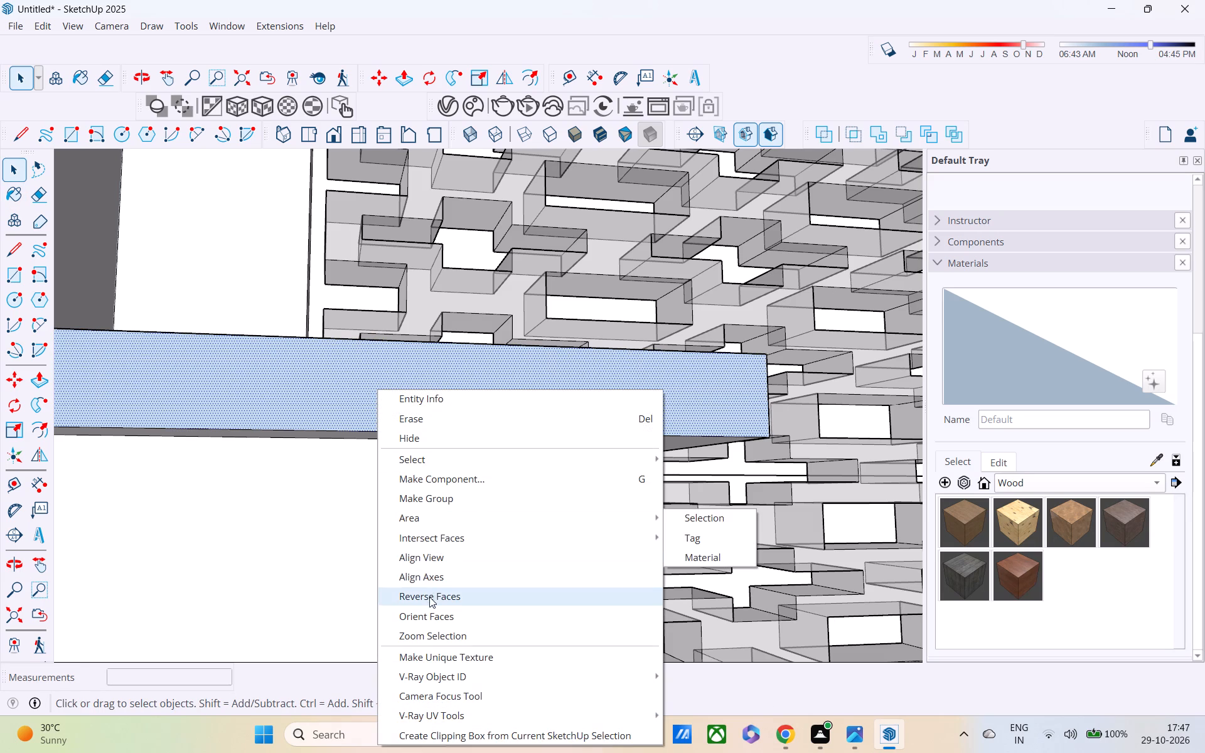
click(429, 597)
Reverse the small back-facing face on the cap slab's underside near the return wall.
middle_drag(402, 387, 124, 589)
scroll(149, 523, down, 4)
middle_drag(150, 508, 179, 172)
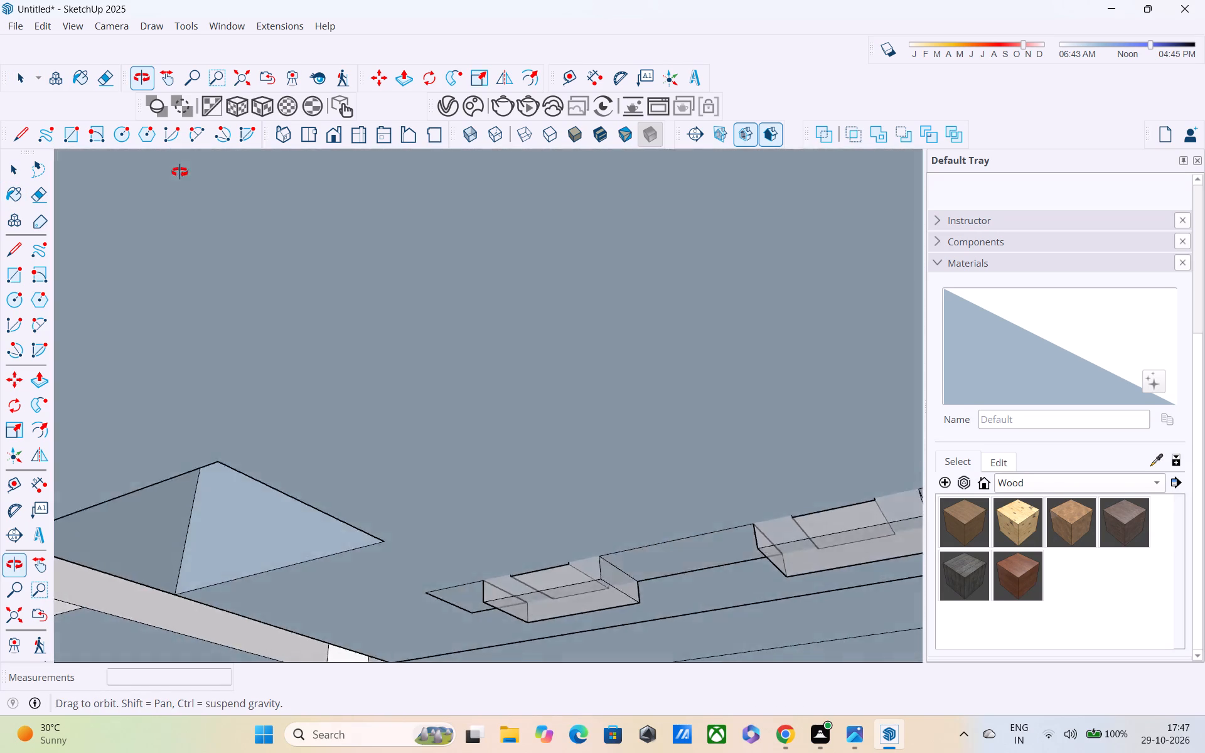
middle_drag(179, 172, 193, 295)
scroll(210, 291, down, 3)
middle_drag(237, 305, 882, 262)
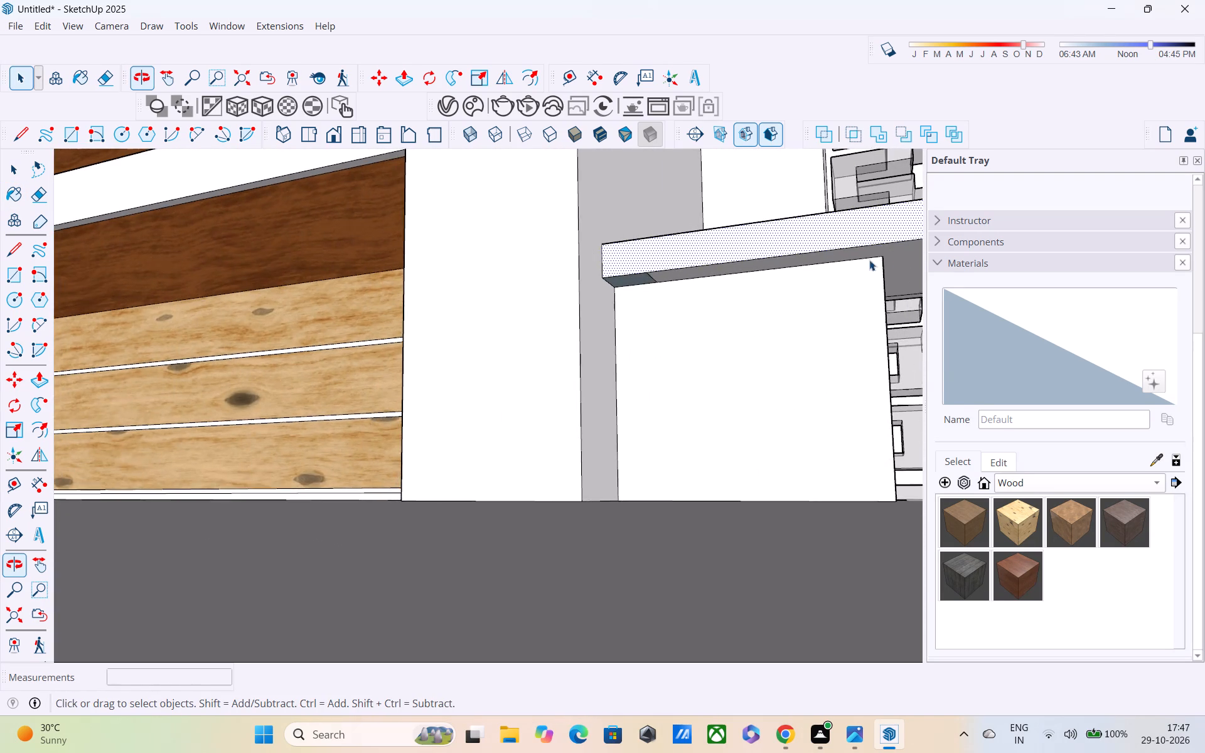
scroll(829, 274, up, 2)
scroll(643, 280, up, 2)
click(594, 284)
right_click(594, 284)
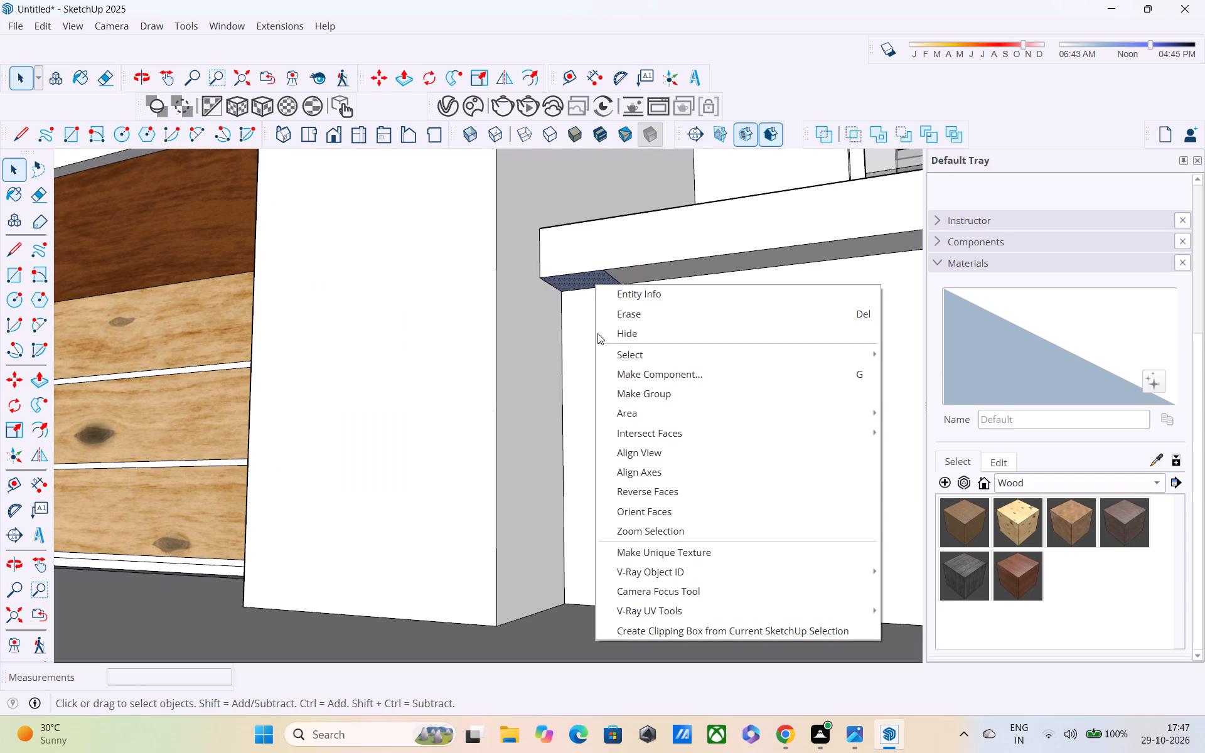
click(640, 494)
Examine the finished cap slab, the whole house and its street-side boundary, including the gate, capped block and block screen.
scroll(656, 429, down, 1)
middle_drag(644, 431, 432, 606)
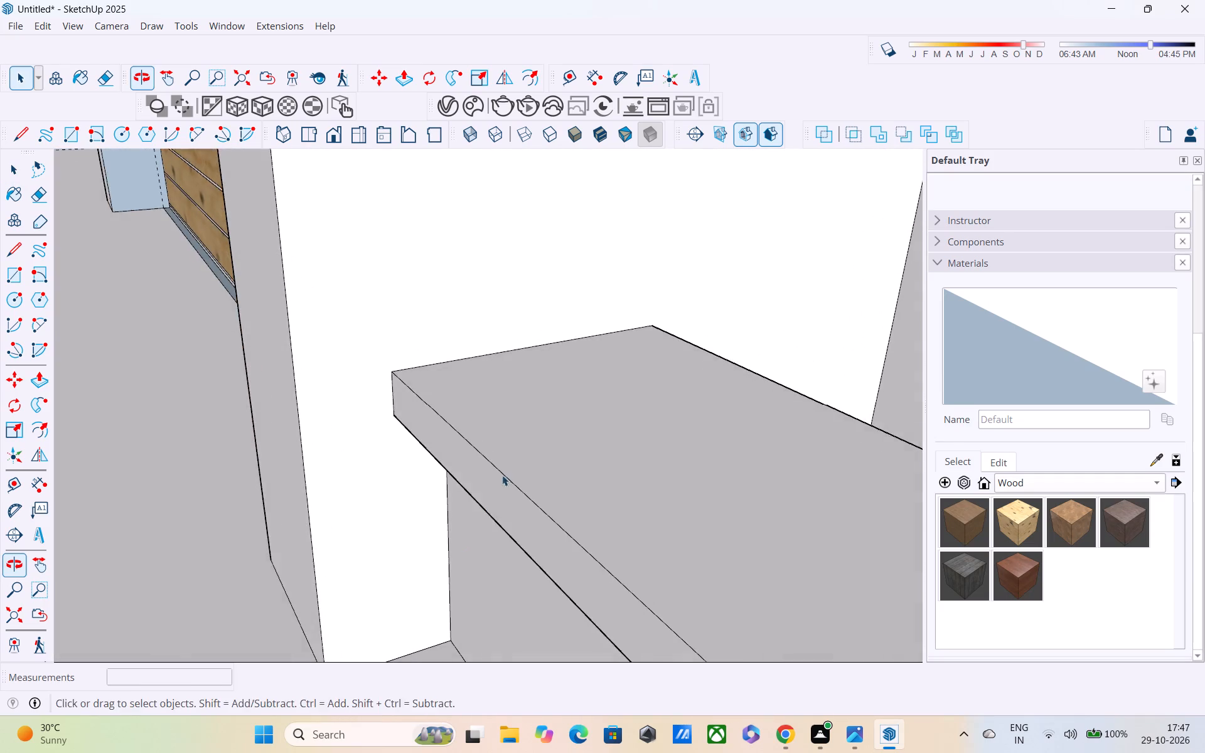
scroll(502, 475, down, 4)
middle_drag(509, 461, 496, 233)
scroll(496, 233, up, 1)
scroll(493, 236, down, 4)
scroll(261, 409, down, 2)
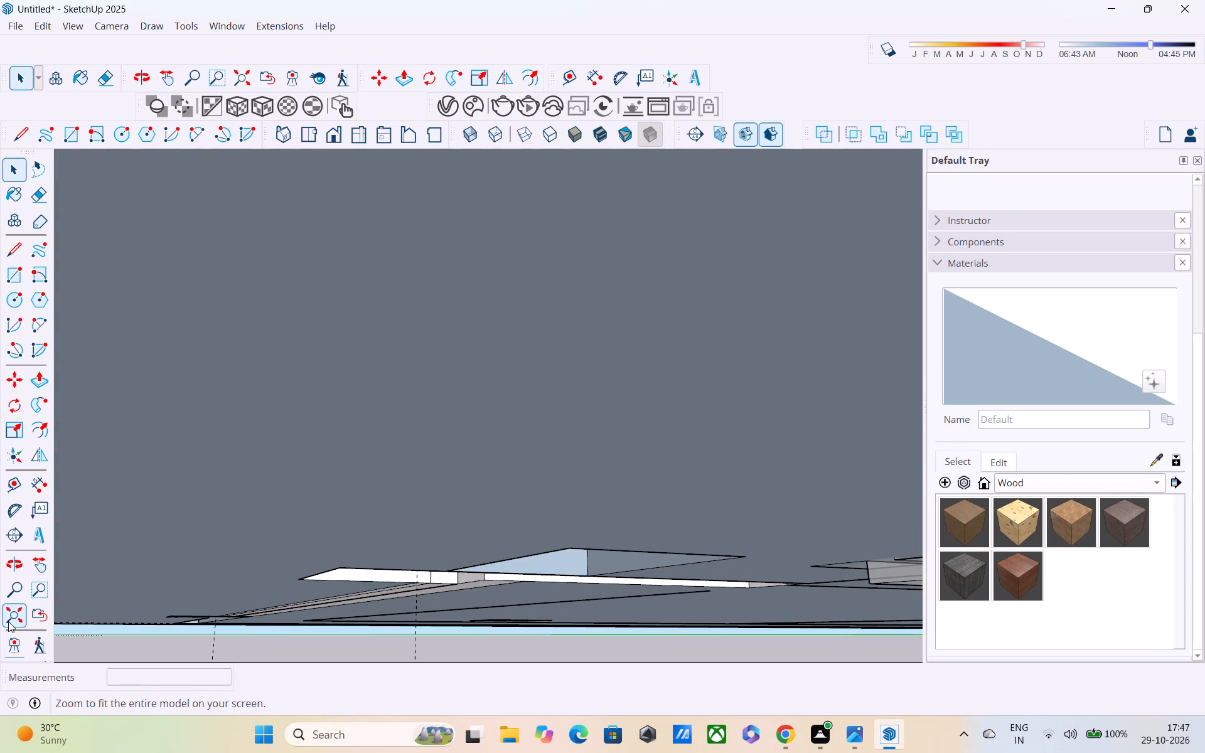
click(8, 621)
middle_drag(361, 430, 408, 550)
scroll(809, 380, up, 12)
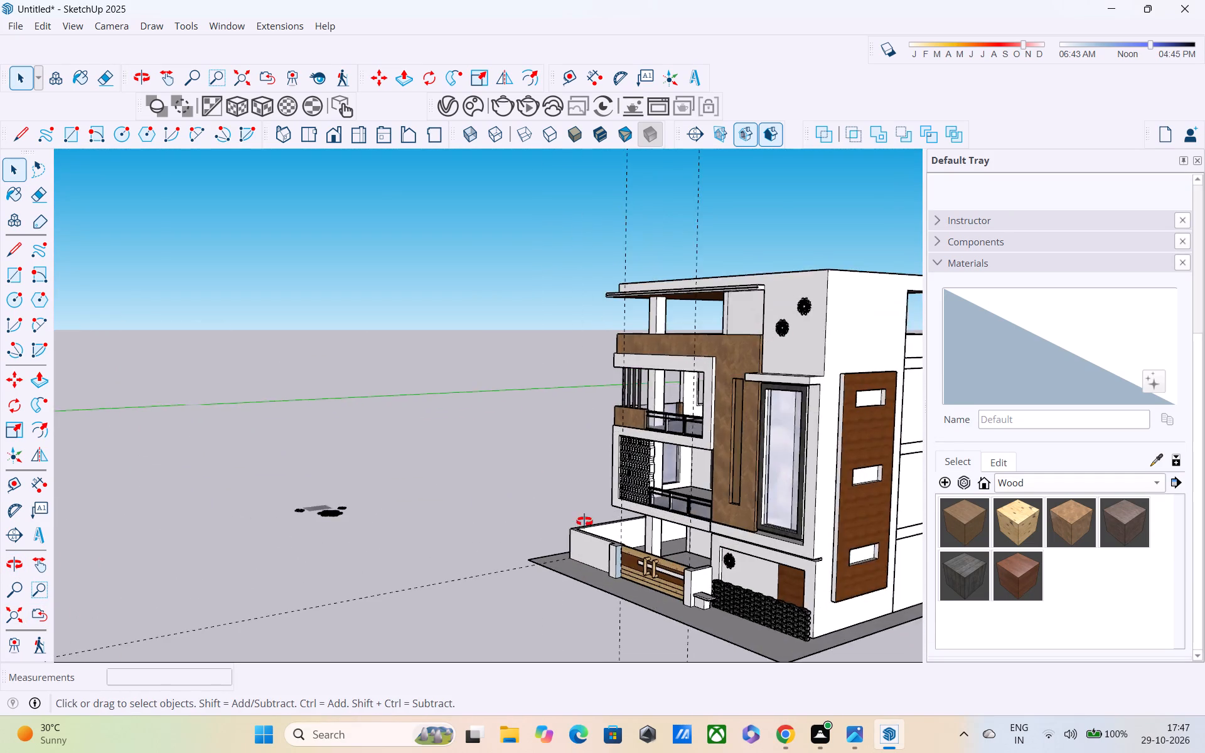
middle_drag(586, 523, 475, 423)
scroll(731, 439, up, 4)
middle_drag(461, 504, 519, 393)
scroll(622, 483, up, 5)
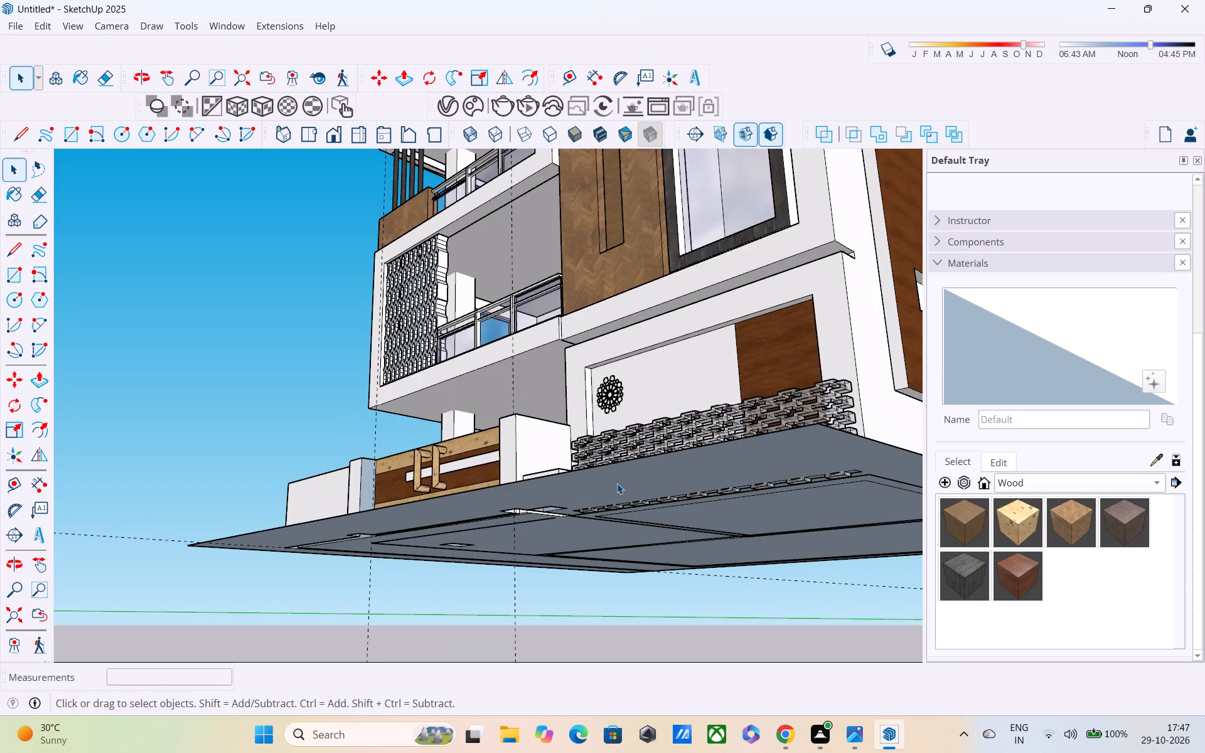
Examine the capped block beside the return wall, the block screen and the house's wood-panelled side facade.
scroll(617, 483, up, 1)
middle_drag(613, 486, 573, 601)
scroll(539, 546, up, 7)
middle_drag(535, 566, 518, 491)
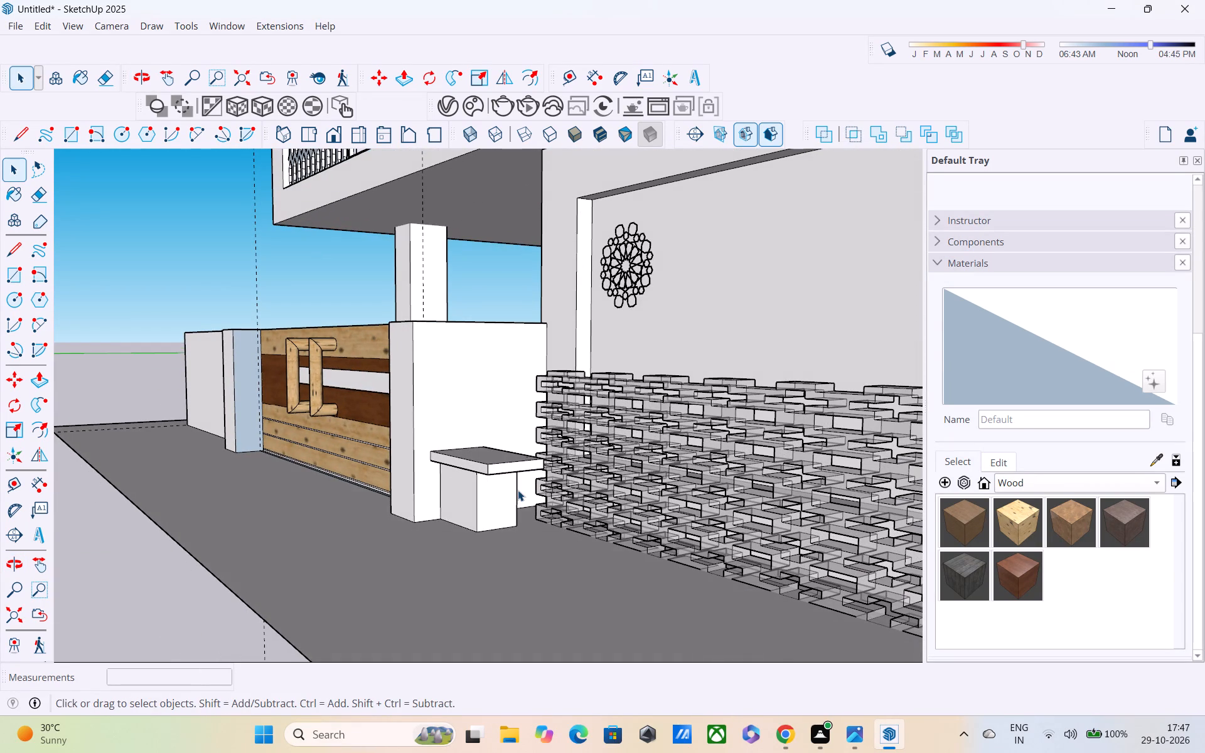
scroll(395, 472, down, 5)
scroll(645, 382, down, 4)
middle_drag(672, 385, 570, 445)
scroll(570, 445, up, 1)
scroll(561, 439, down, 6)
middle_drag(548, 494, 501, 507)
scroll(616, 470, up, 1)
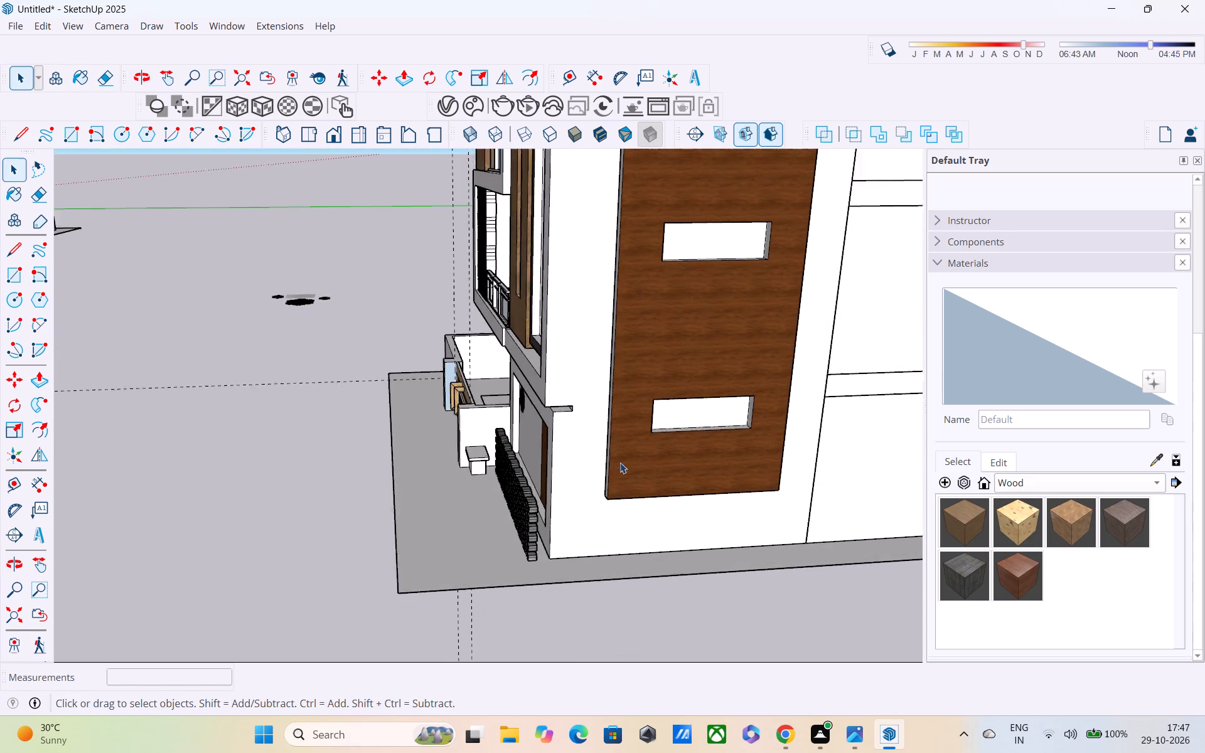
scroll(620, 462, up, 1)
Paint the three rectangular openings in the side facade's wood panel with Glass_Mirror_01 from the Glass materials.
click(1100, 486)
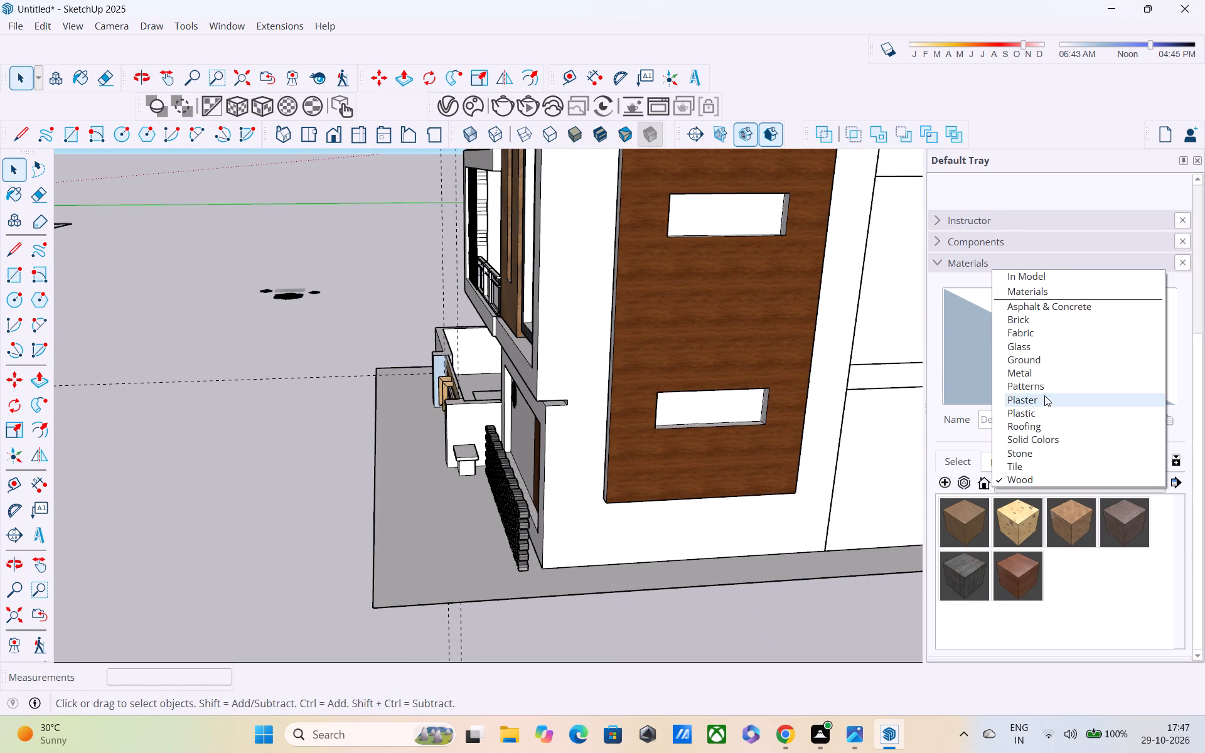
click(1045, 350)
click(1007, 516)
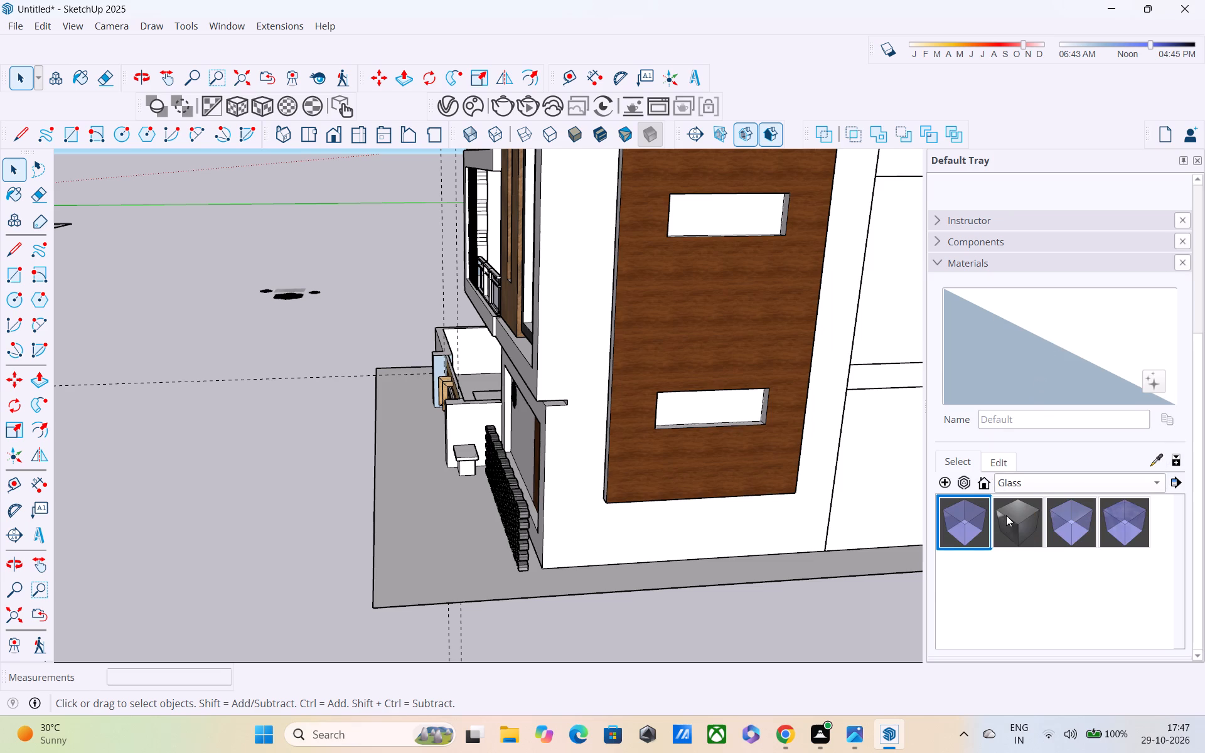
click(677, 420)
click(710, 234)
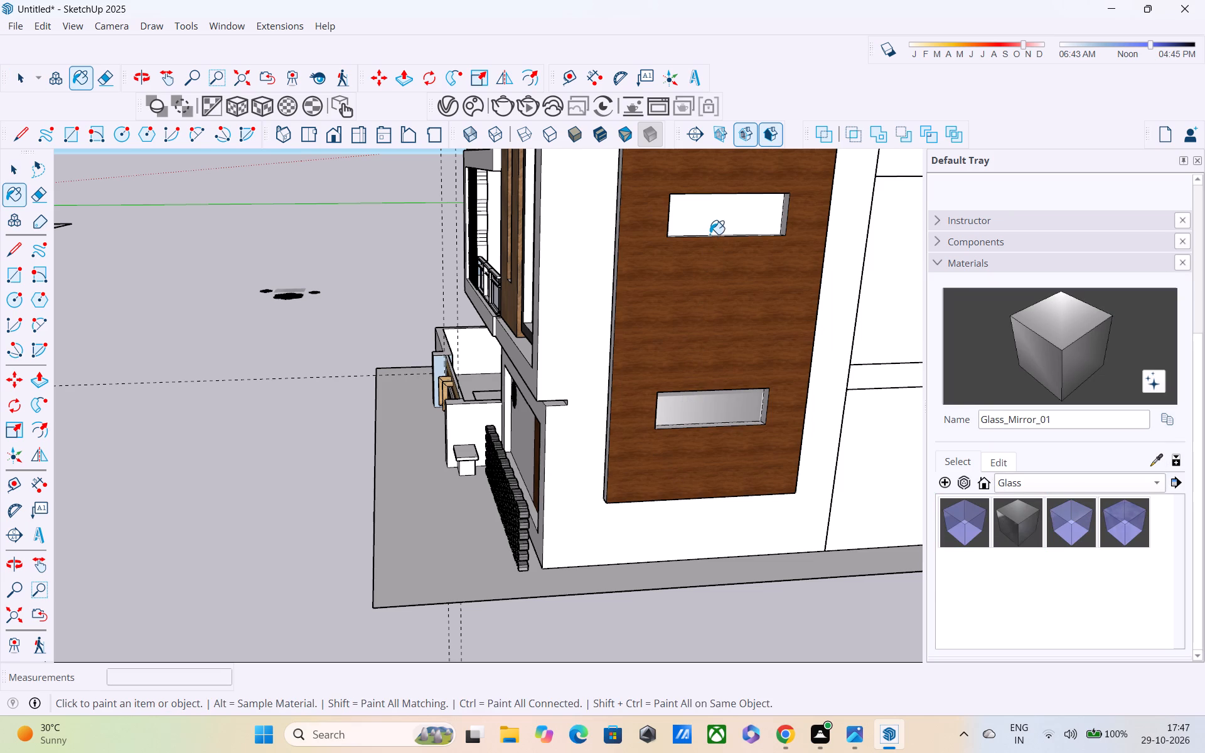
middle_drag(710, 234, 711, 377)
click(753, 255)
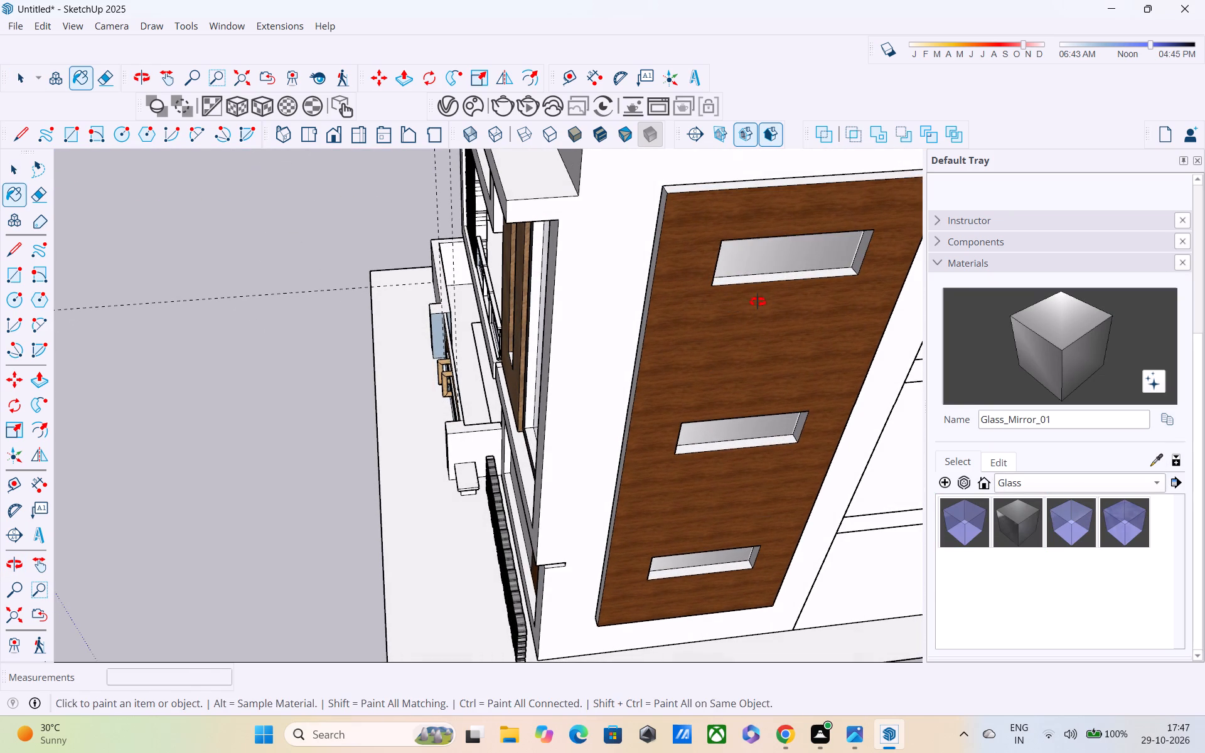
Examine the painted openings along the side facade and the block screen at the plot's front corner.
middle_drag(758, 304, 768, 202)
scroll(768, 222, down, 6)
scroll(760, 286, down, 6)
scroll(760, 288, up, 1)
shift+middle_drag(751, 306, 707, 442)
middle_drag(704, 514, 677, 426)
scroll(610, 506, up, 9)
middle_drag(602, 489, 547, 435)
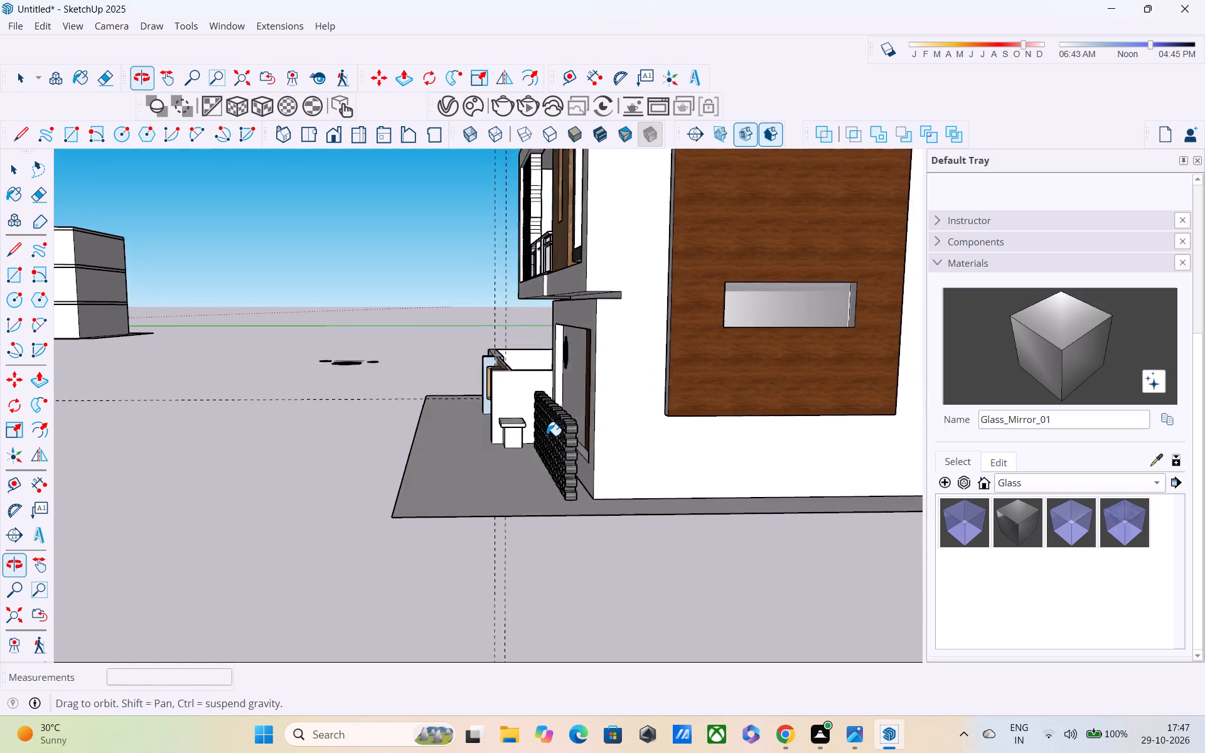
scroll(556, 460, up, 3)
scroll(555, 458, down, 2)
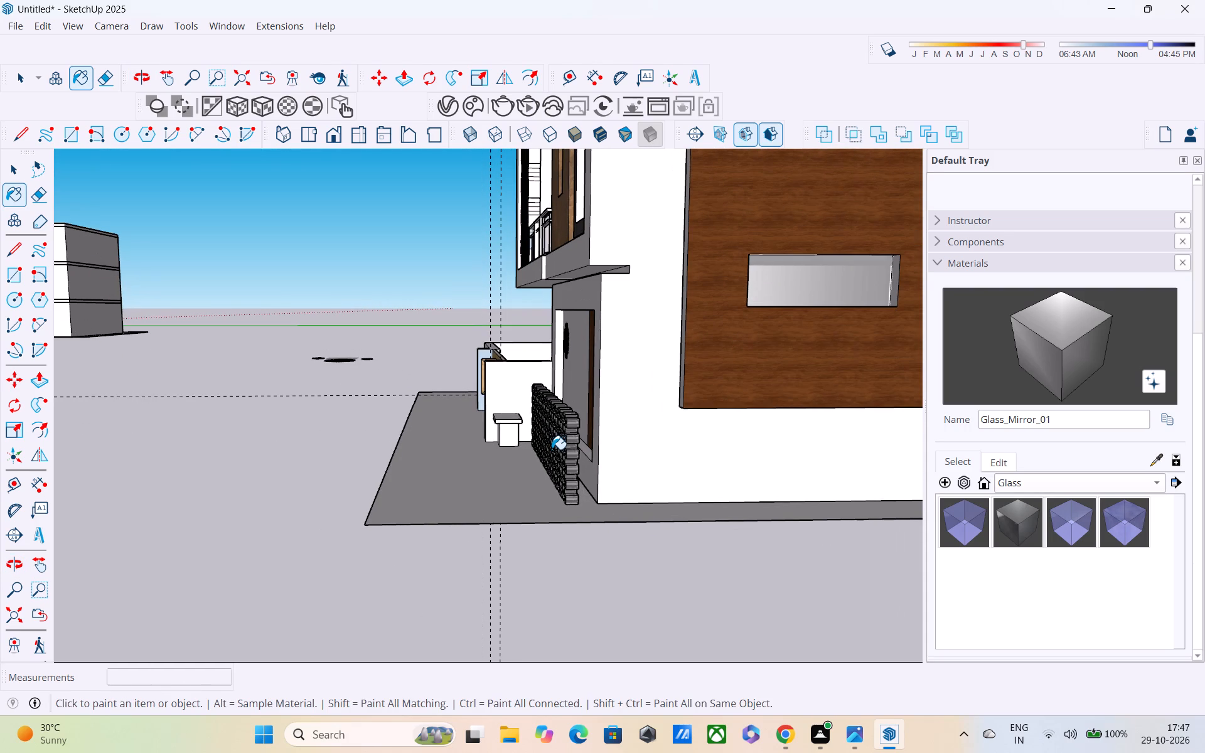
scroll(527, 513, up, 3)
middle_drag(529, 513, 666, 554)
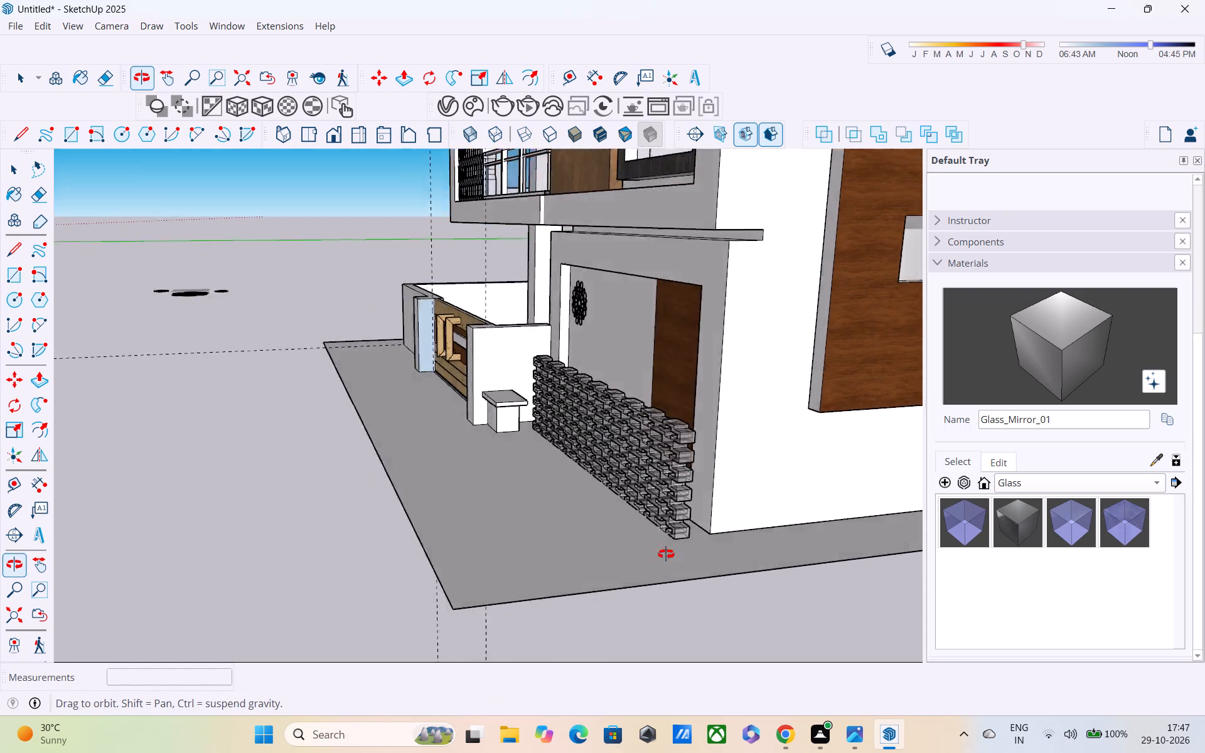
middle_drag(666, 554, 677, 554)
Scale the block screen lengthwise so that its free end extends past the house corner toward the plot's side edge.
key(space)
scroll(742, 548, up, 3)
middle_drag(739, 541, 460, 522)
scroll(458, 448, up, 4)
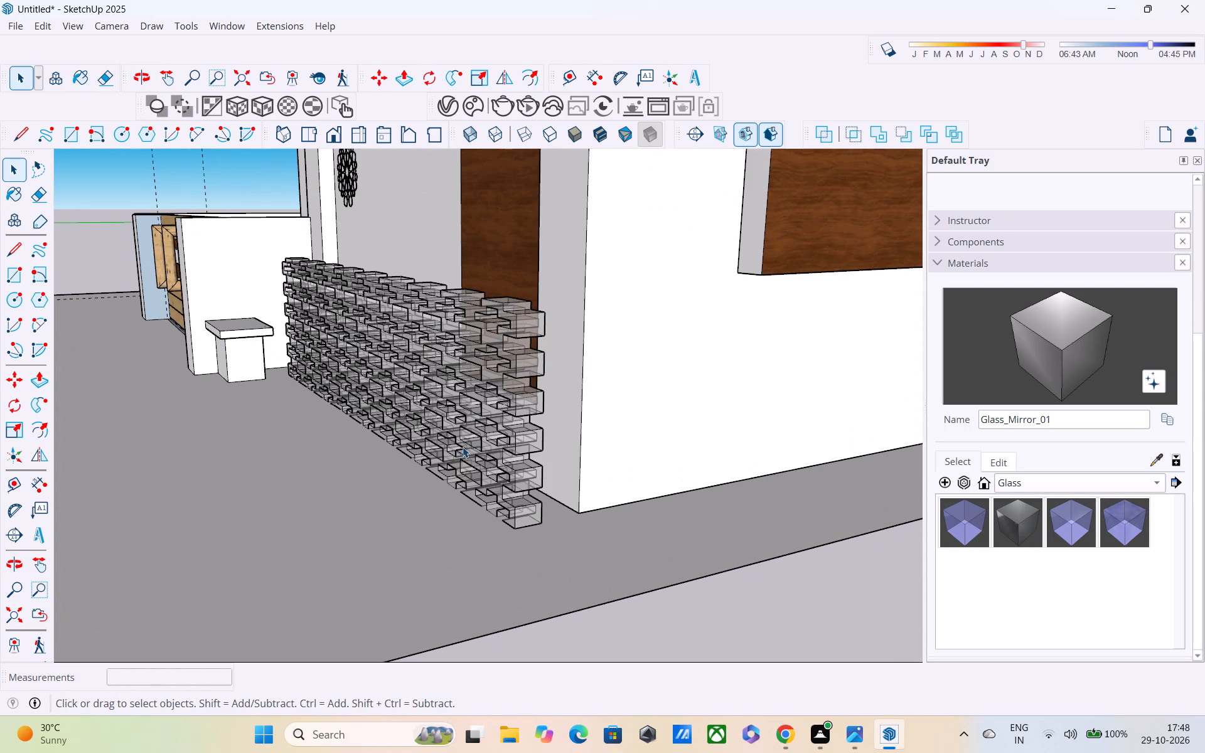
click(525, 470)
key(s)
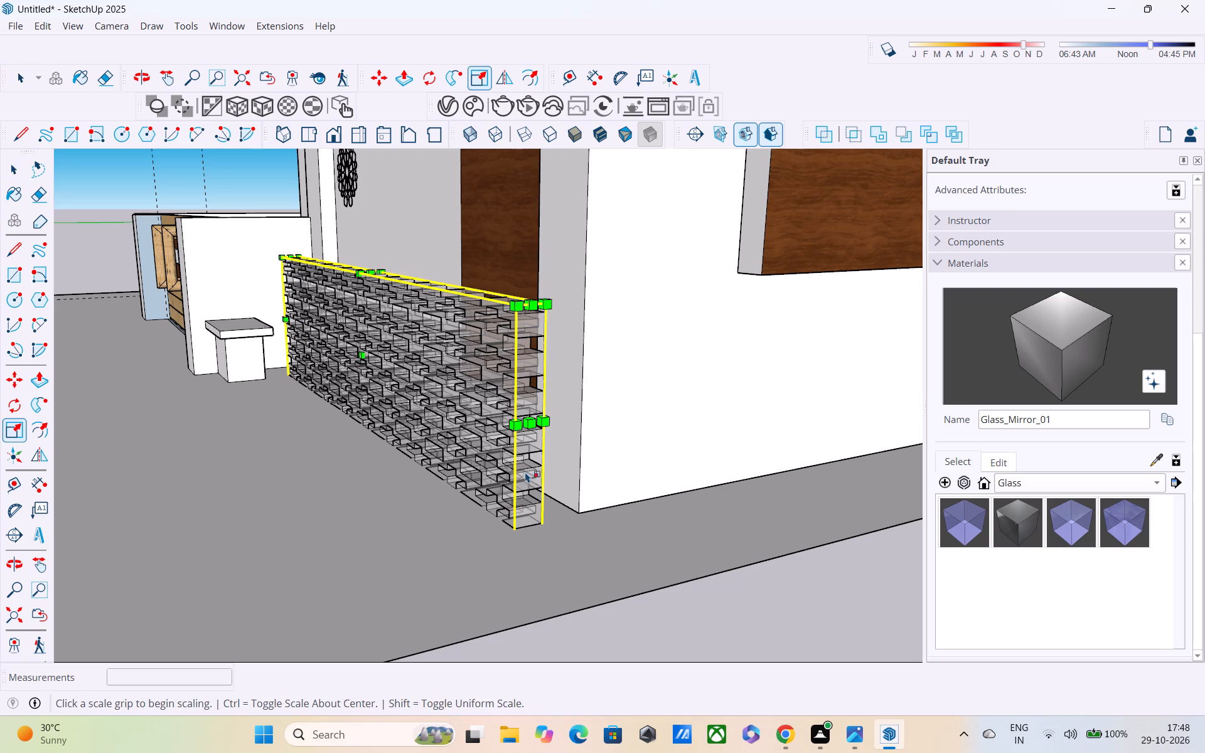
click(530, 417)
drag(529, 421, 543, 462)
middle_drag(574, 591, 820, 607)
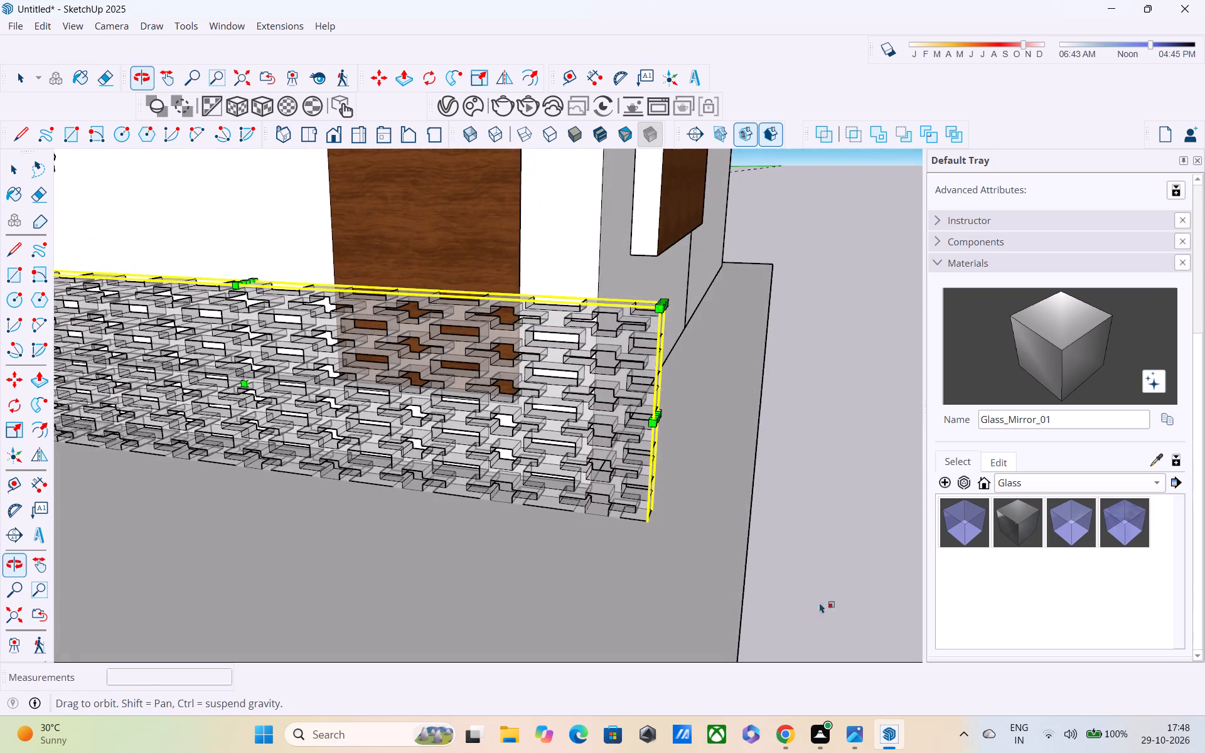
scroll(709, 535, up, 2)
middle_drag(621, 486, 290, 505)
scroll(361, 459, down, 7)
scroll(668, 417, down, 5)
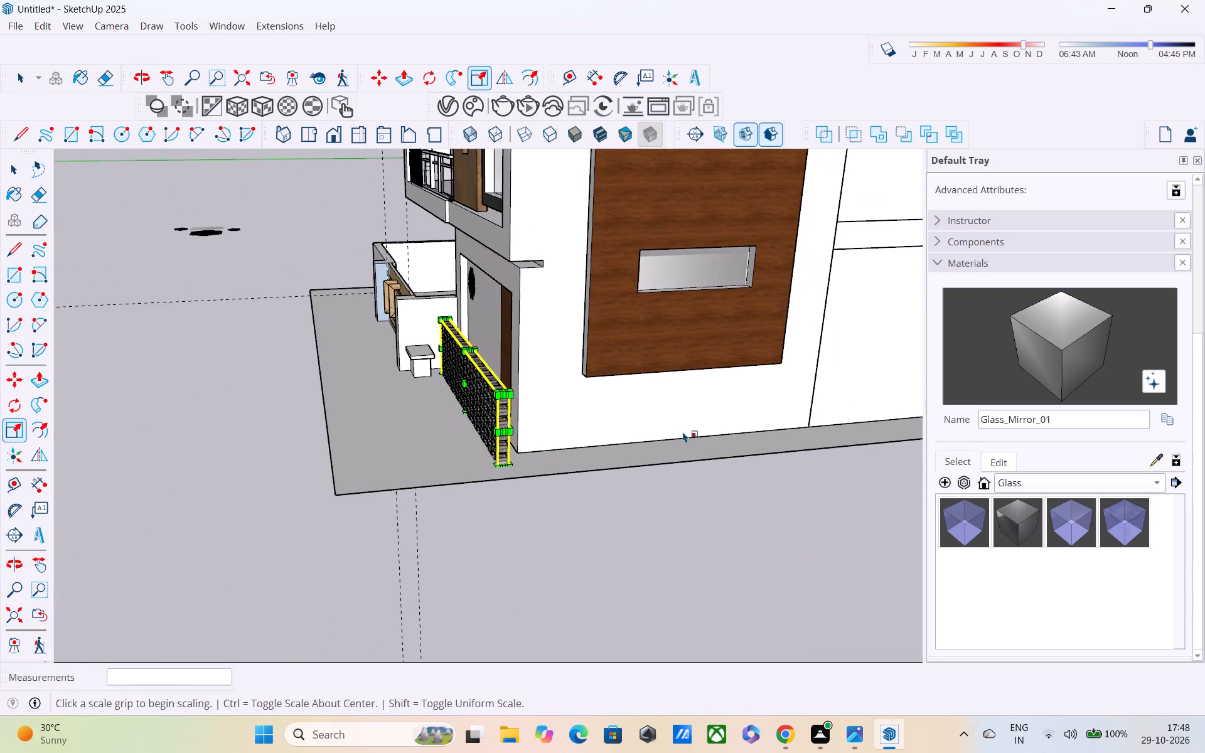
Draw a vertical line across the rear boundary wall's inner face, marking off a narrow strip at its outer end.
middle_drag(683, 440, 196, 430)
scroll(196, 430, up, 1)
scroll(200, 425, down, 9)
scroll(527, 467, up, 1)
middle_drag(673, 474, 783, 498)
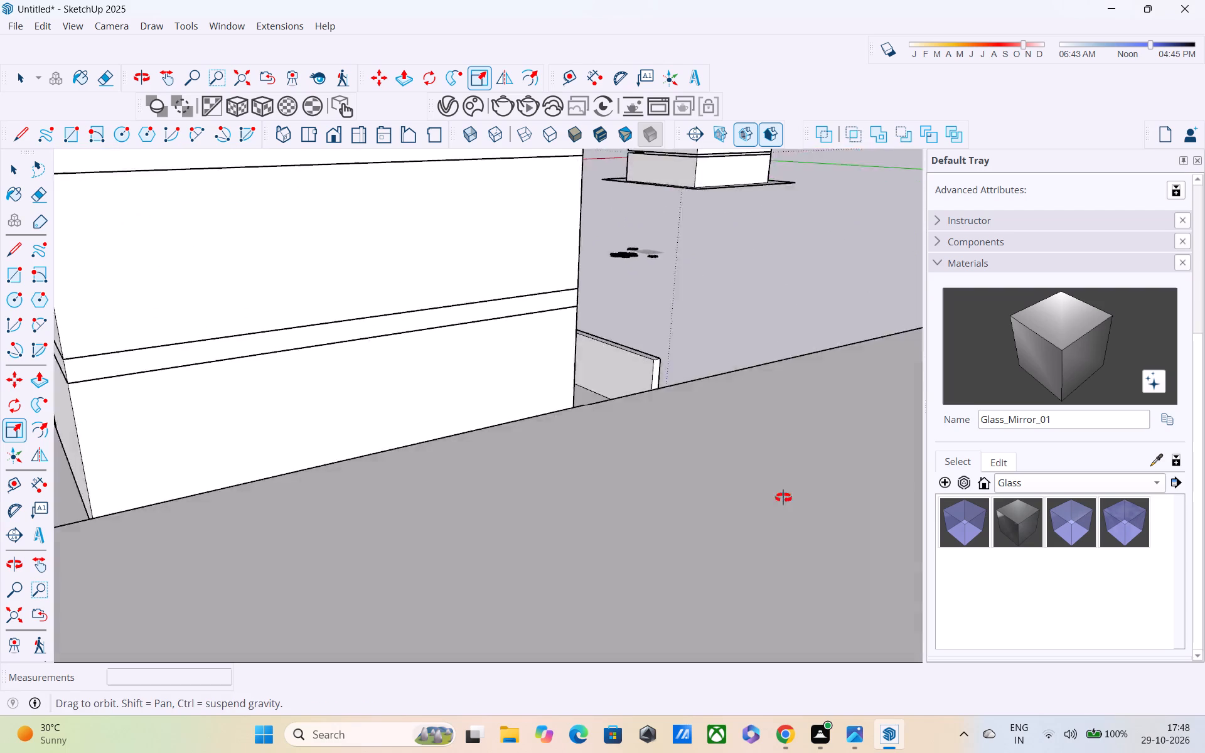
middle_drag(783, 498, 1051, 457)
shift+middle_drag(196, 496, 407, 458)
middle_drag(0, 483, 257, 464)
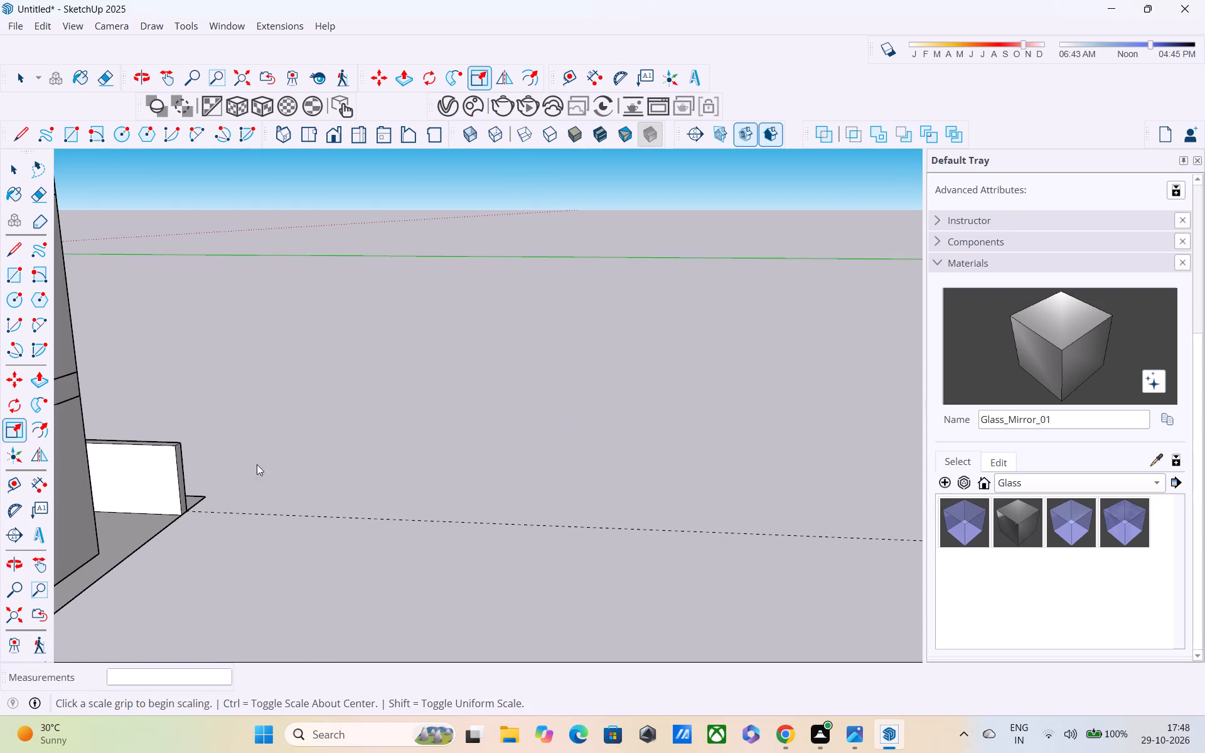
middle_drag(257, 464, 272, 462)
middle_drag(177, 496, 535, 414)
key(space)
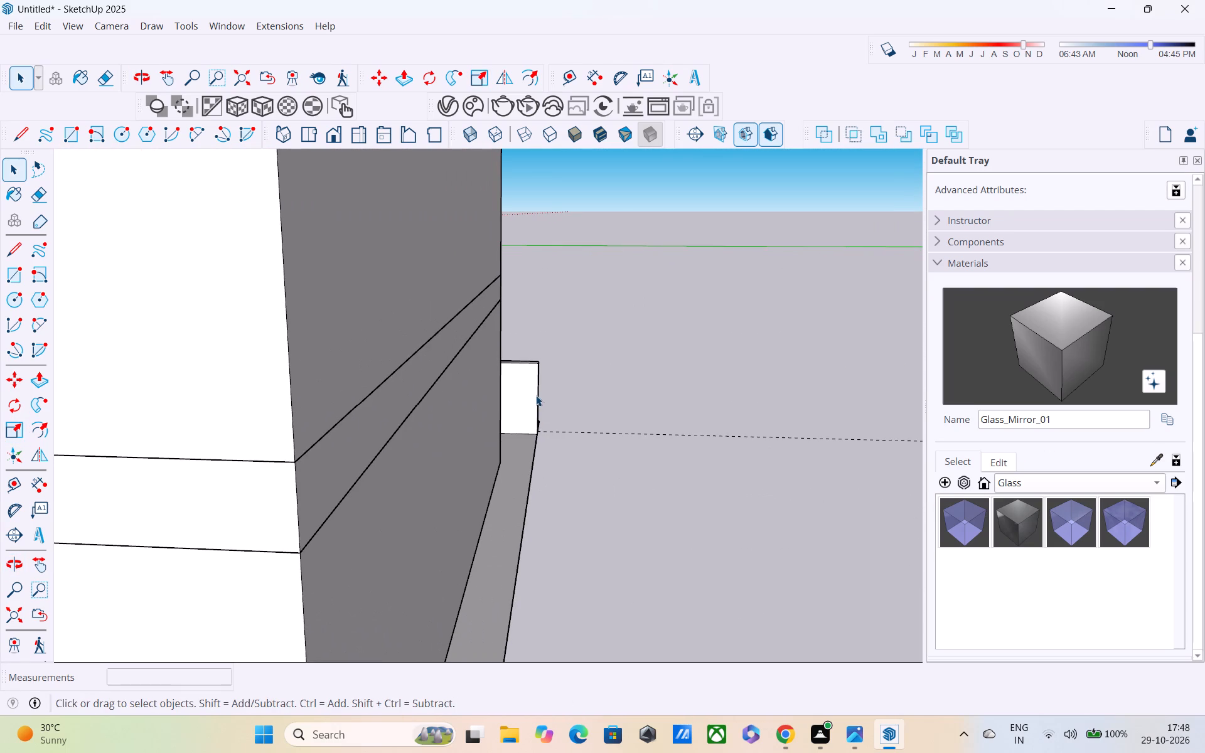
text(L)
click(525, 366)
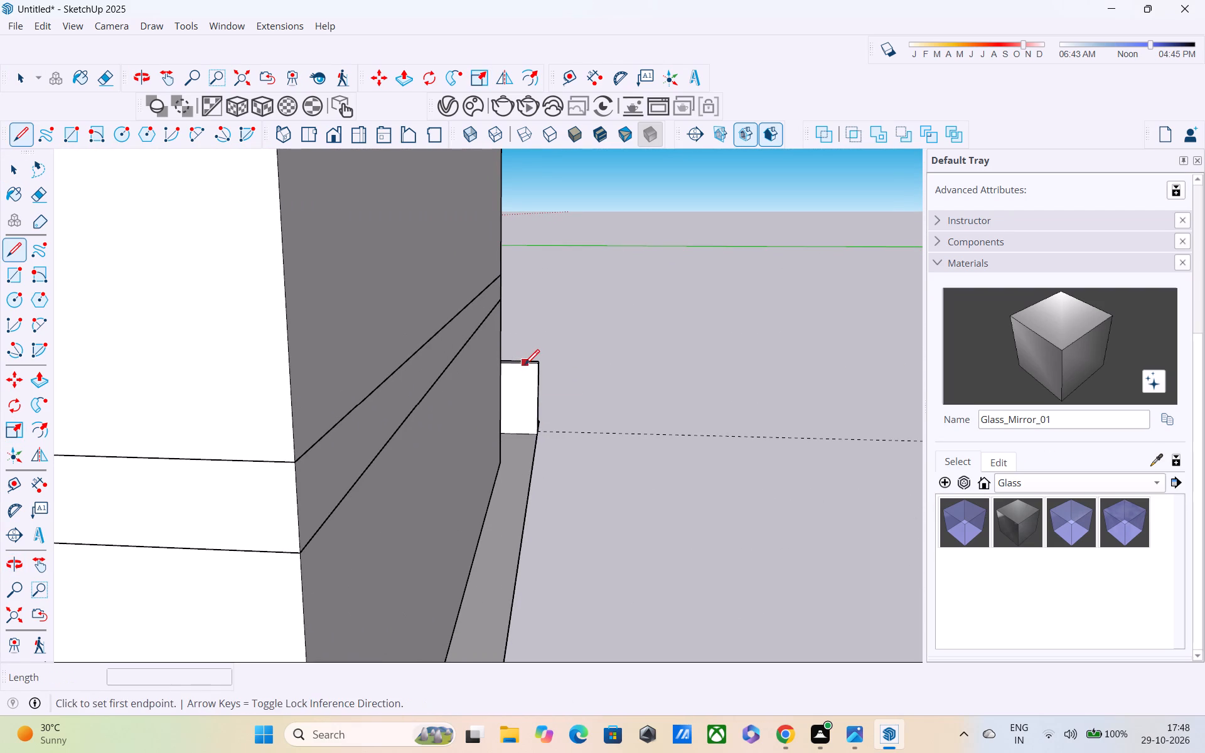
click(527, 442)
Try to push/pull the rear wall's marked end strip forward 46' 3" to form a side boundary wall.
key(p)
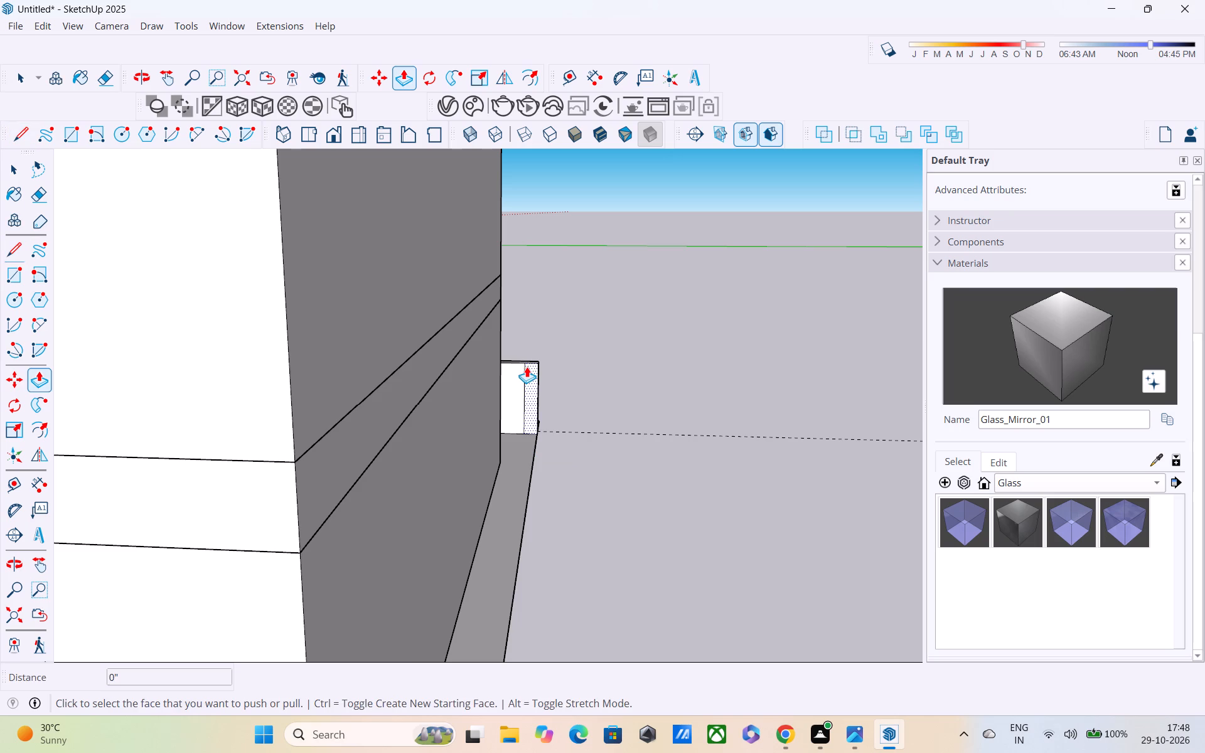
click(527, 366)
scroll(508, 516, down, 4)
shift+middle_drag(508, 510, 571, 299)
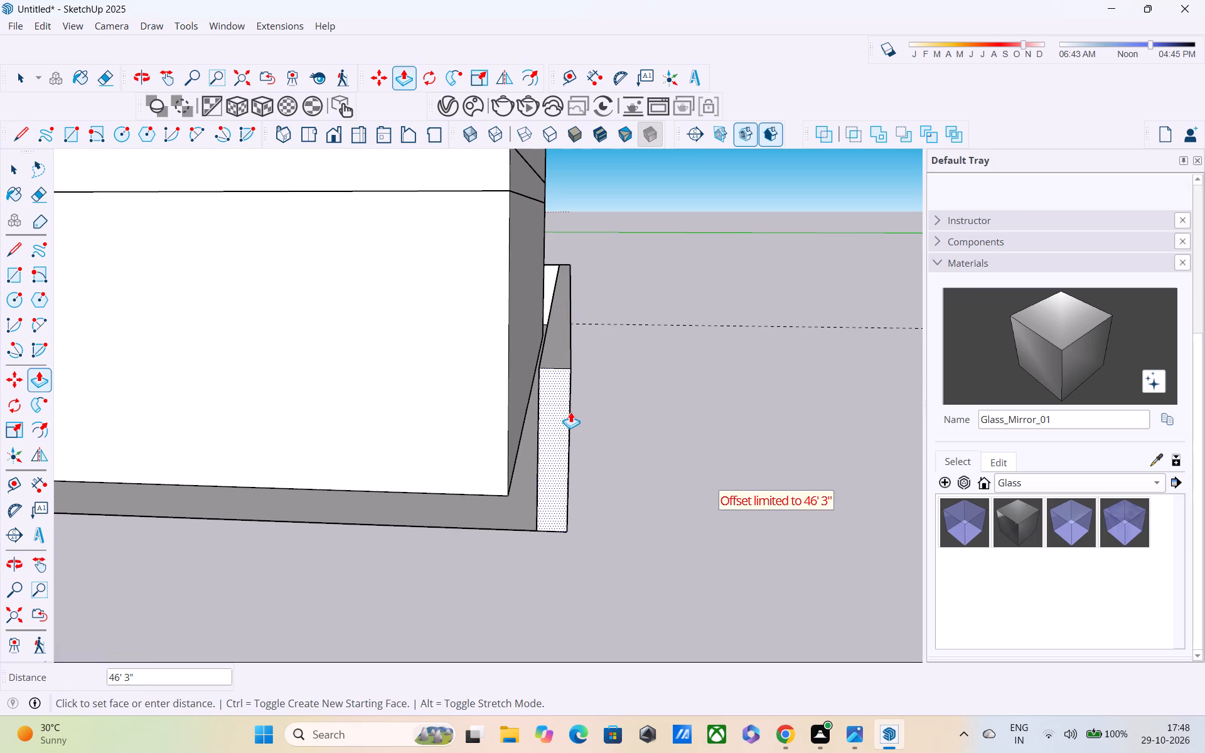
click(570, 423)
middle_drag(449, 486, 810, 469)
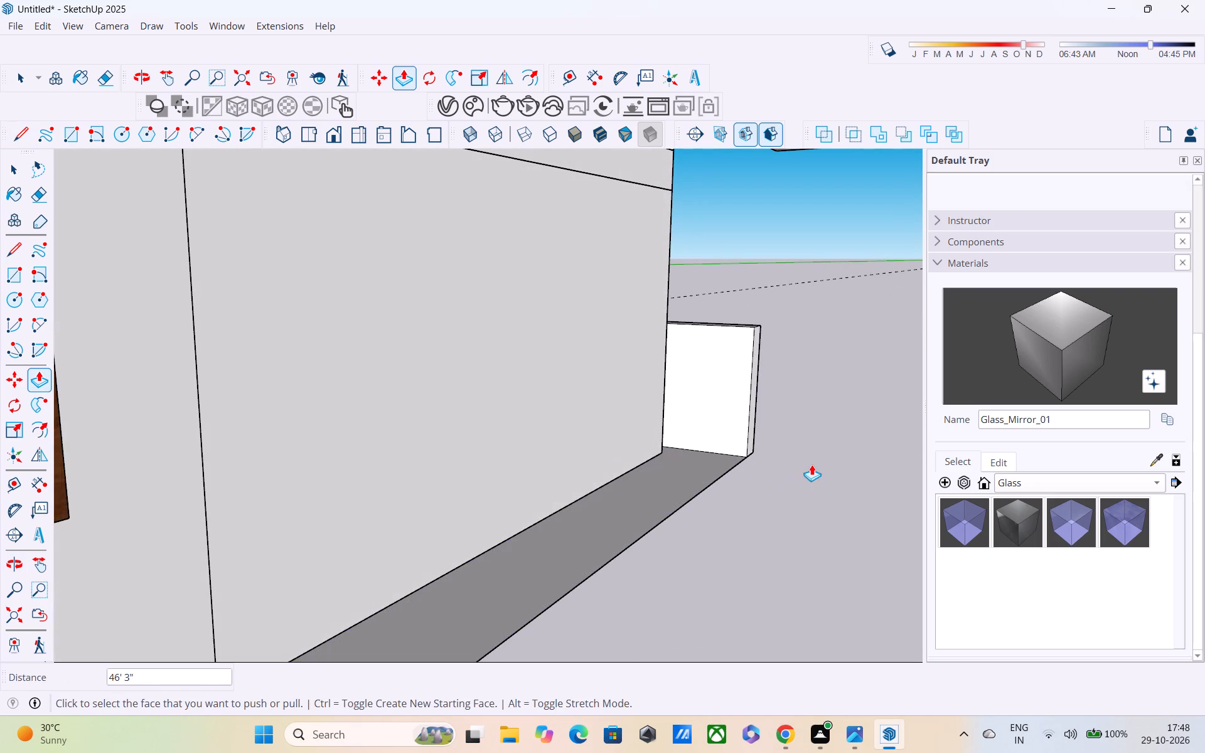
Draw a 5' vertical line on the rear boundary wall's inner face, close to its outer end.
key(l)
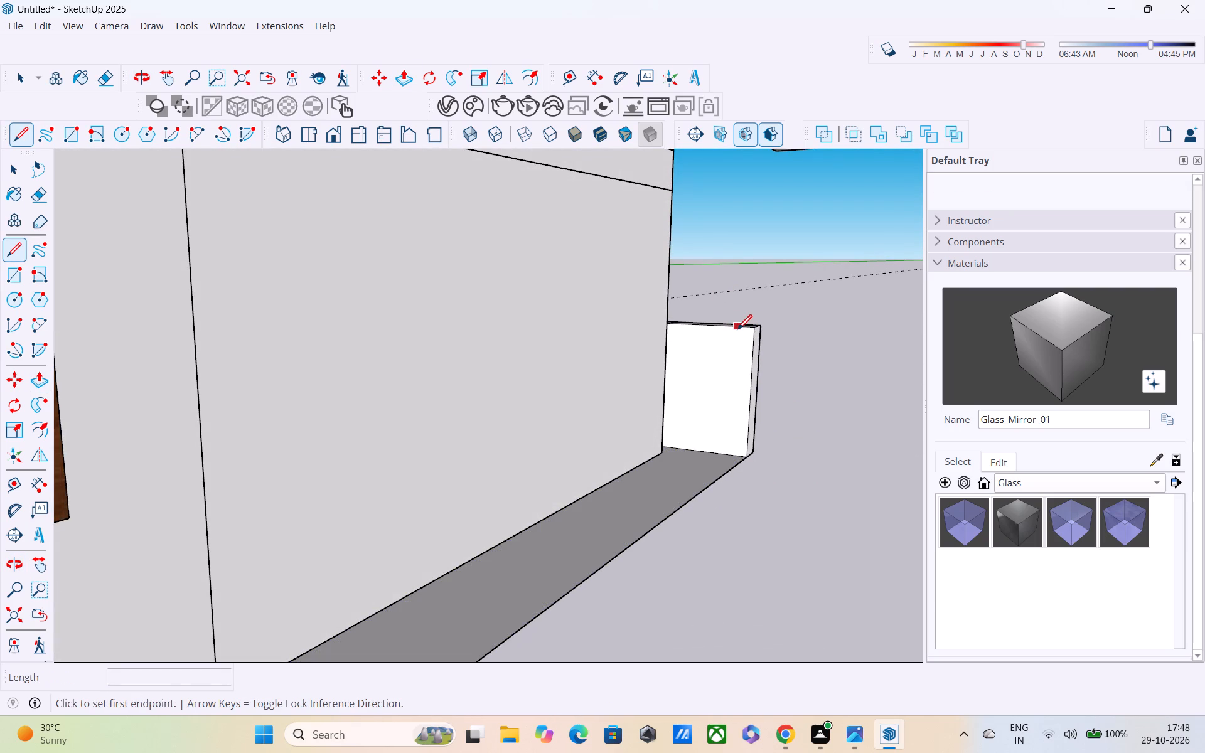
click(737, 331)
click(737, 454)
Push/pull the narrow end strip forward about 41' 3 13/16" along the plot's side edge to form the side boundary wall.
key(p)
click(738, 344)
scroll(710, 434, down, 5)
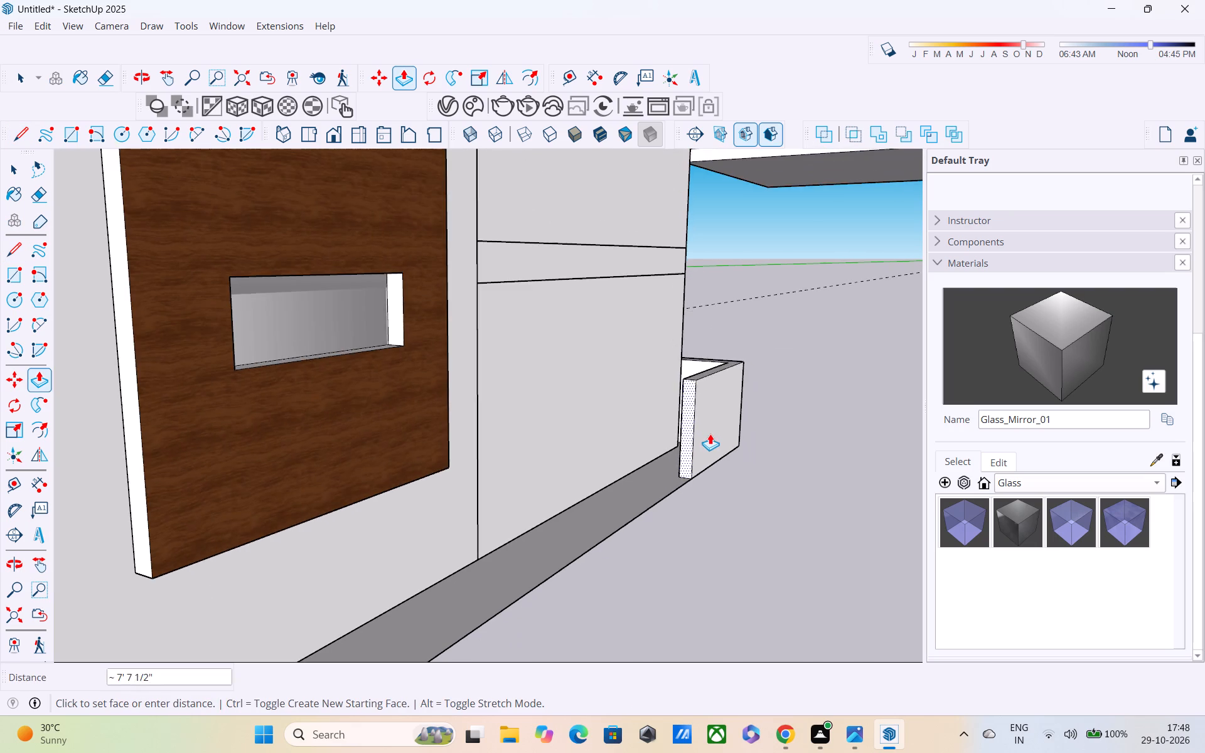
shift+middle_drag(697, 441, 776, 346)
scroll(729, 392, down, 4)
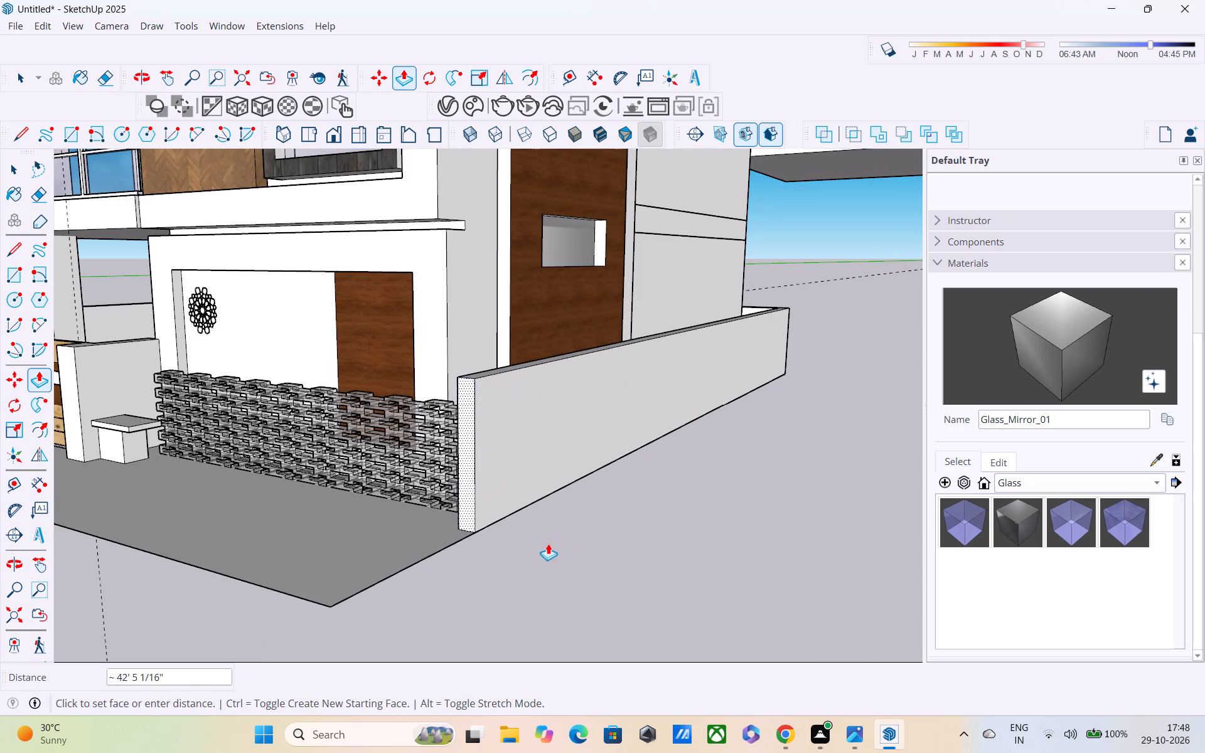
middle_drag(548, 543, 700, 526)
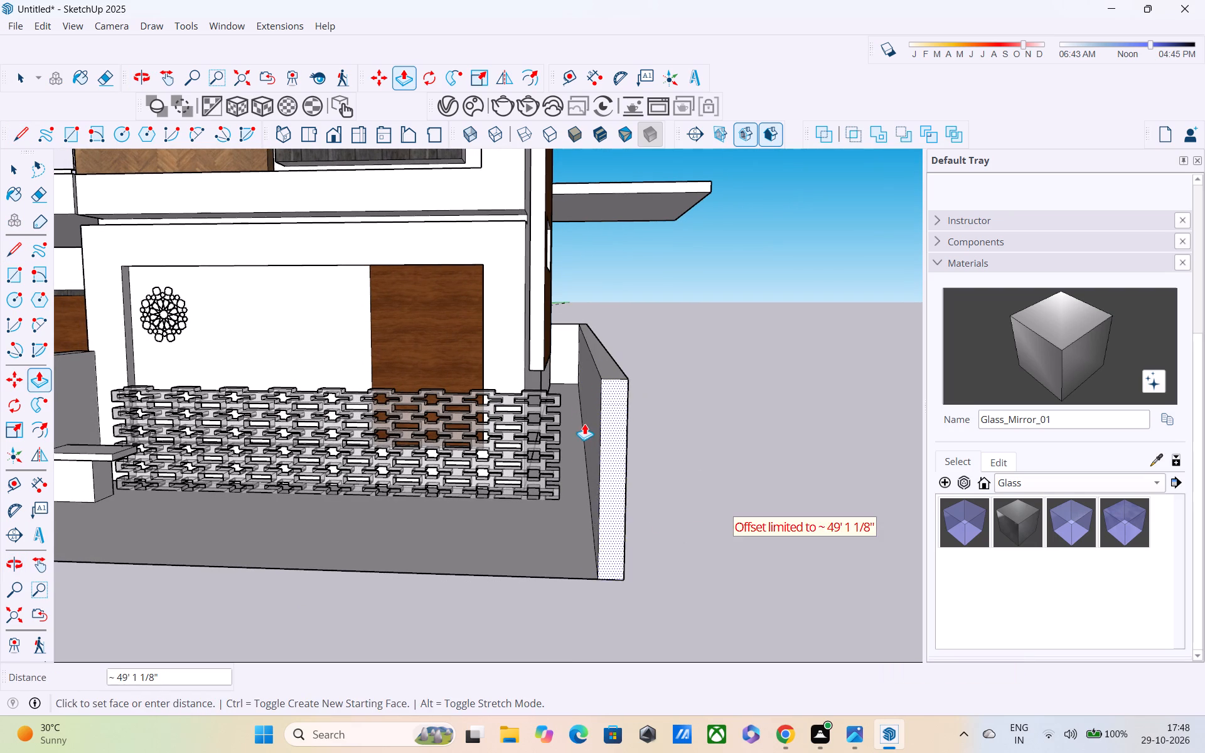
scroll(586, 414, up, 4)
middle_drag(590, 419, 510, 361)
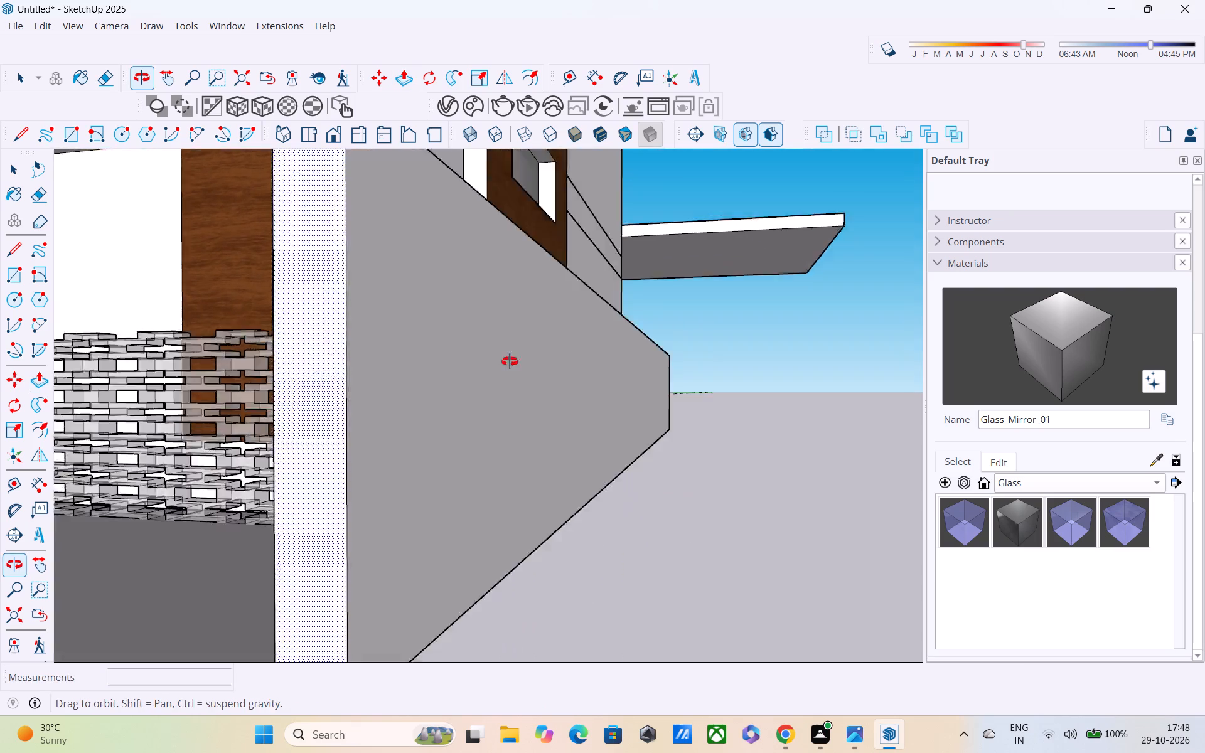
middle_drag(510, 361, 473, 349)
scroll(478, 383, down, 2)
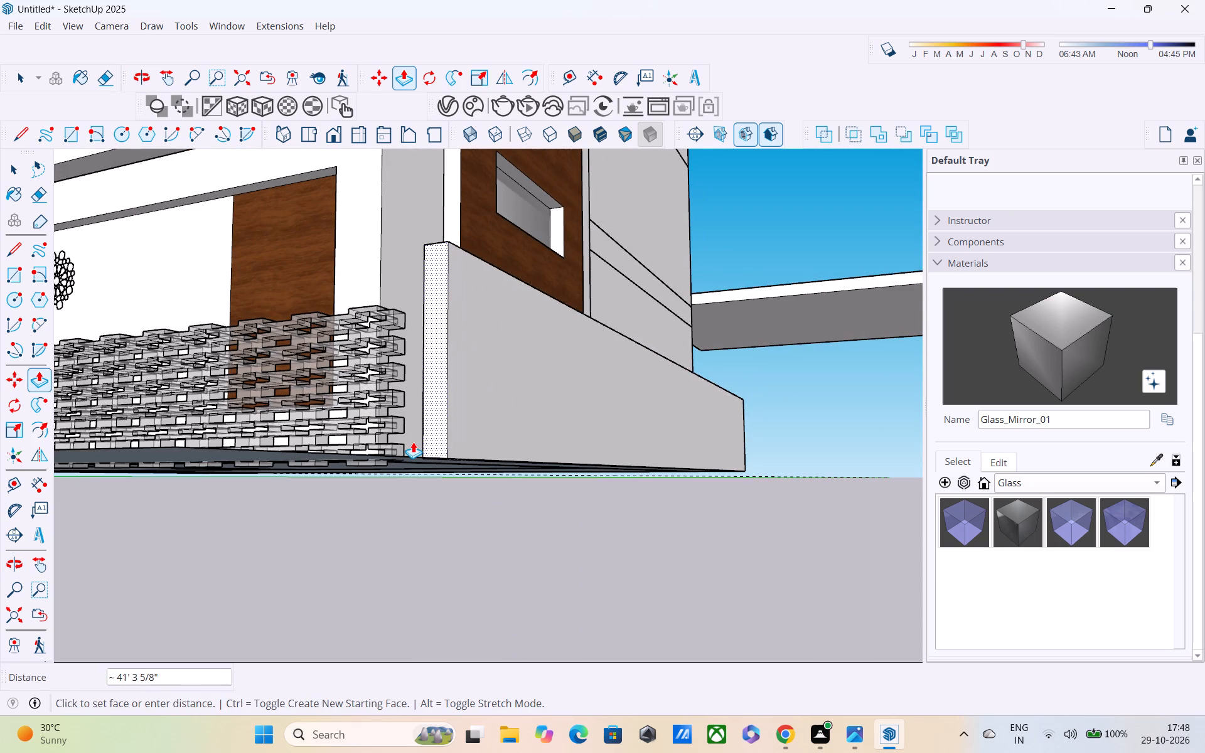
click(413, 442)
middle_drag(413, 444, 501, 533)
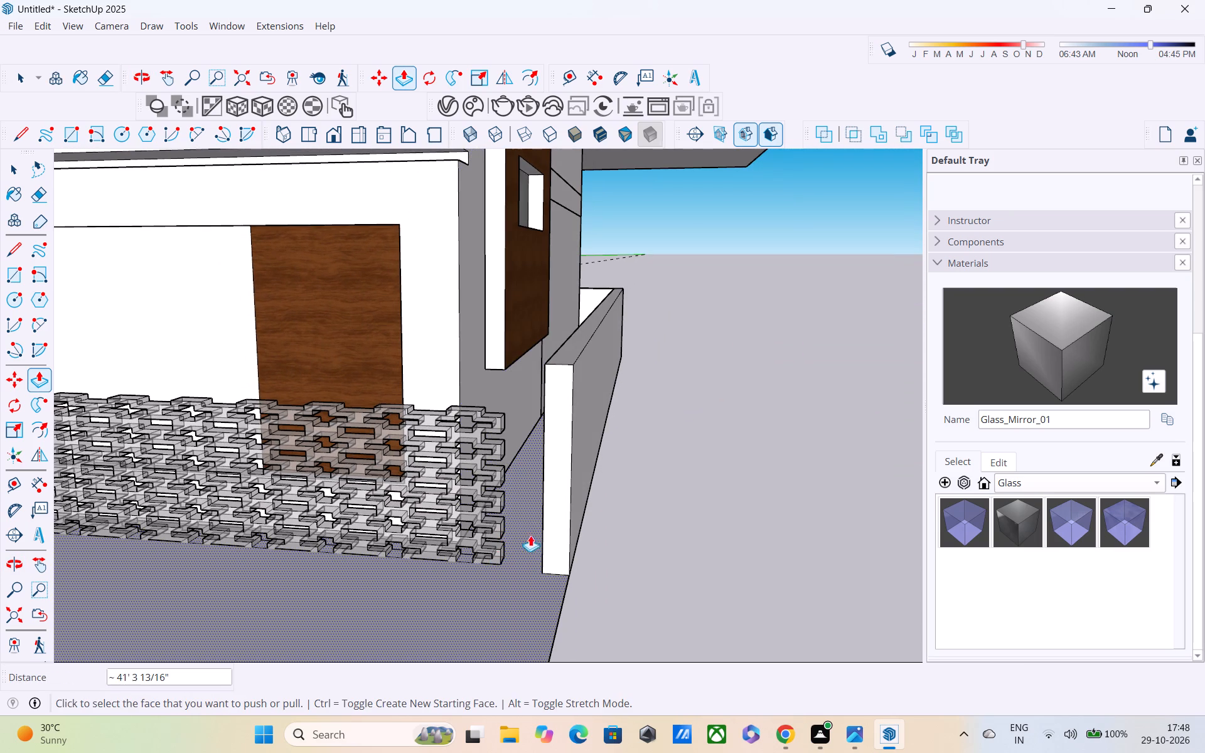
Push/pull the side boundary wall's front end forward by about another 1' 7 7/8", past the block screen.
click(544, 520)
click(539, 545)
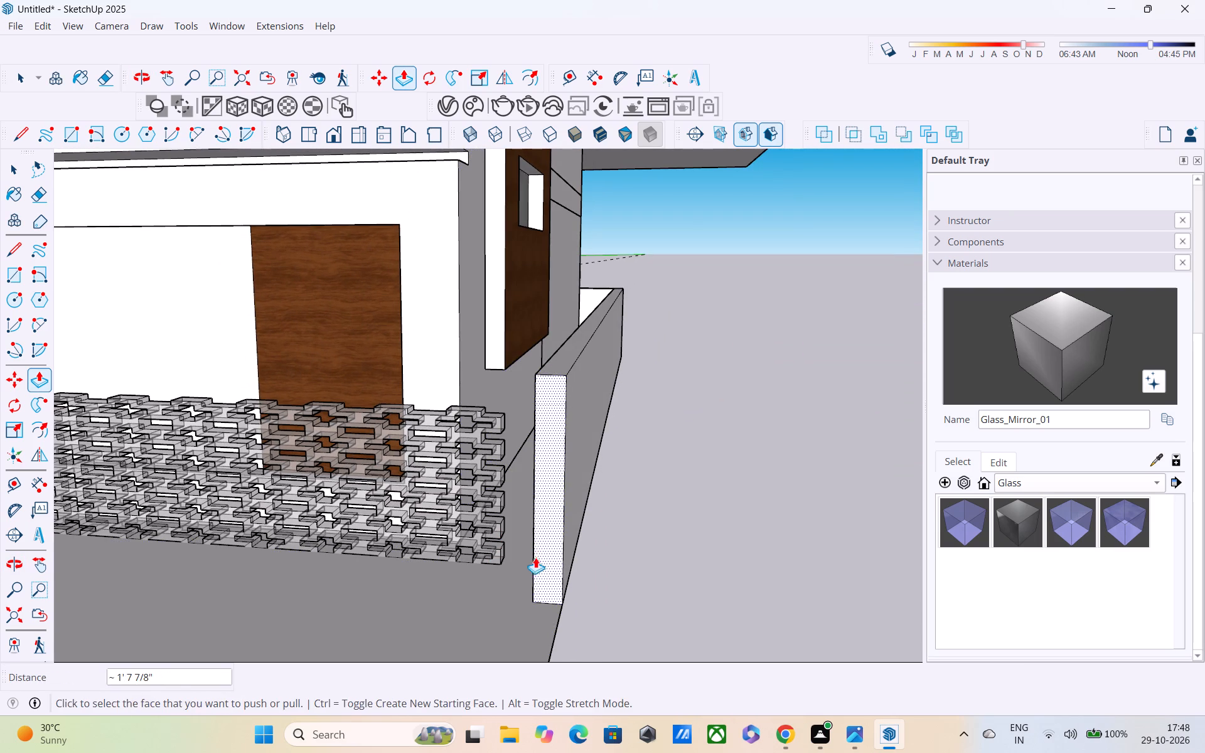
middle_drag(501, 545, 584, 608)
Scale the block screen lengthwise so that its free end meets the new side boundary wall.
key(space)
click(522, 509)
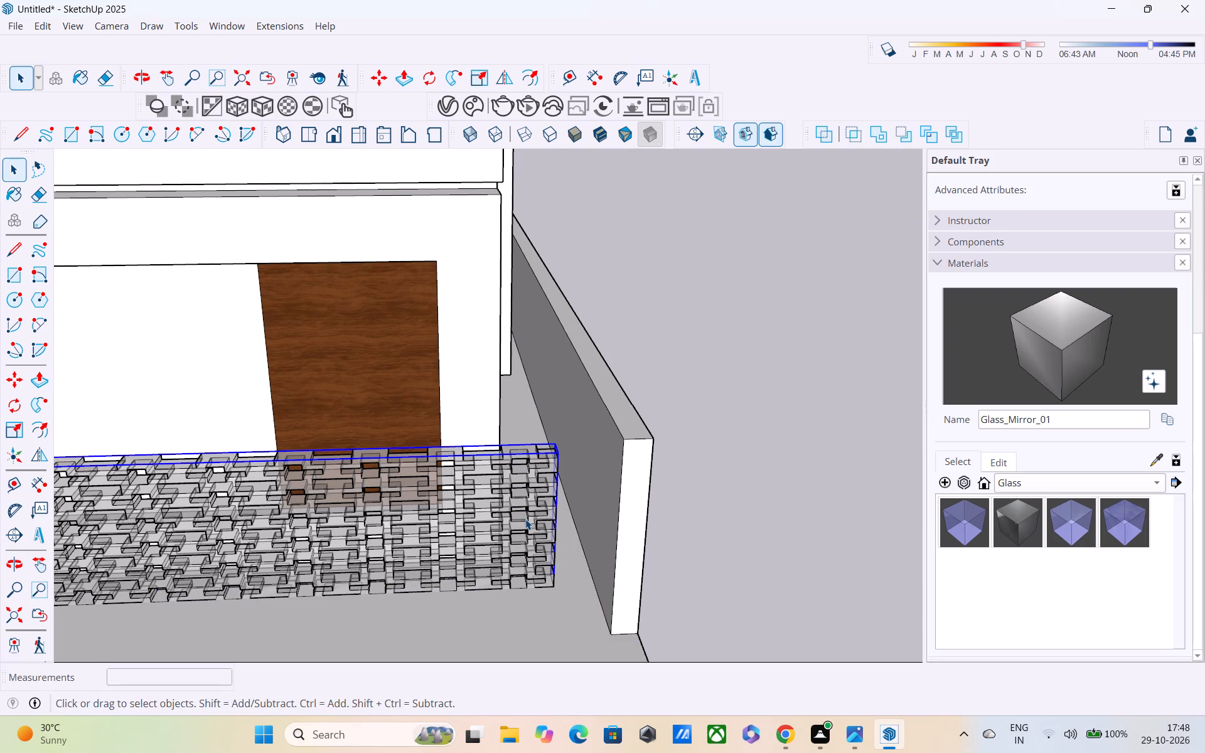
scroll(524, 511, down, 1)
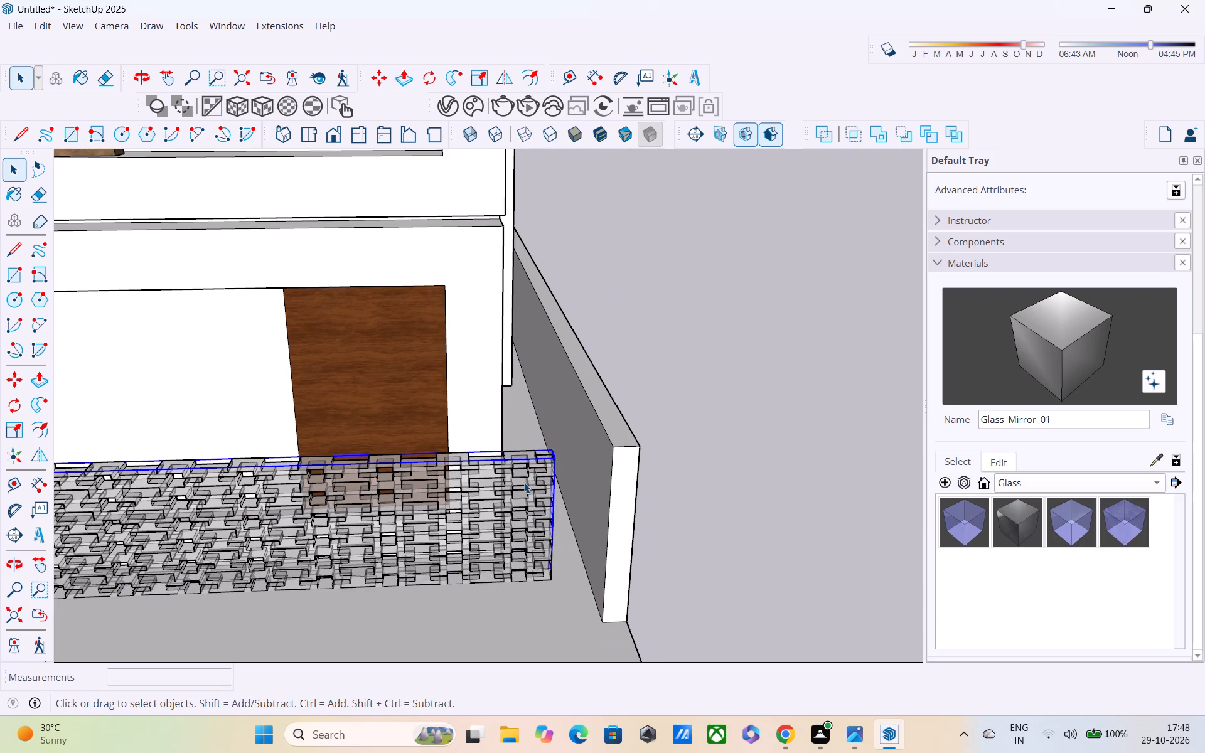
key(s)
scroll(528, 474, up, 4)
middle_drag(555, 528, 524, 525)
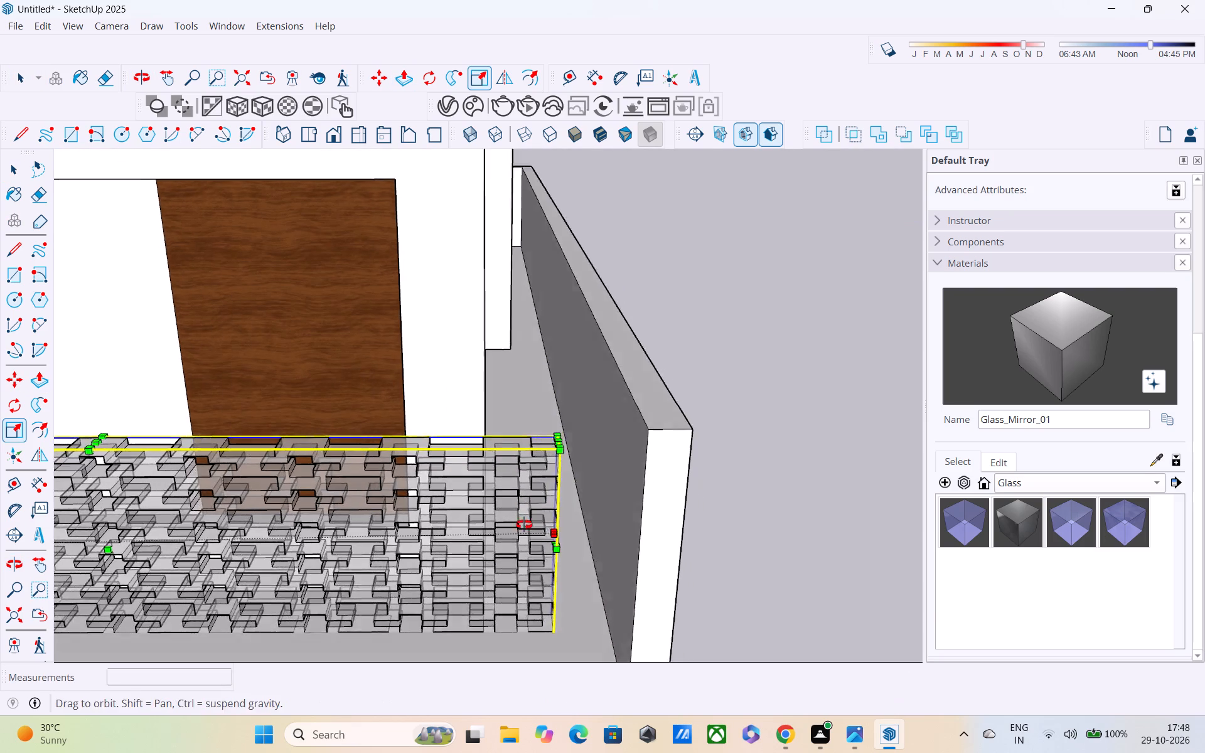
middle_drag(524, 525, 427, 497)
scroll(482, 550, up, 4)
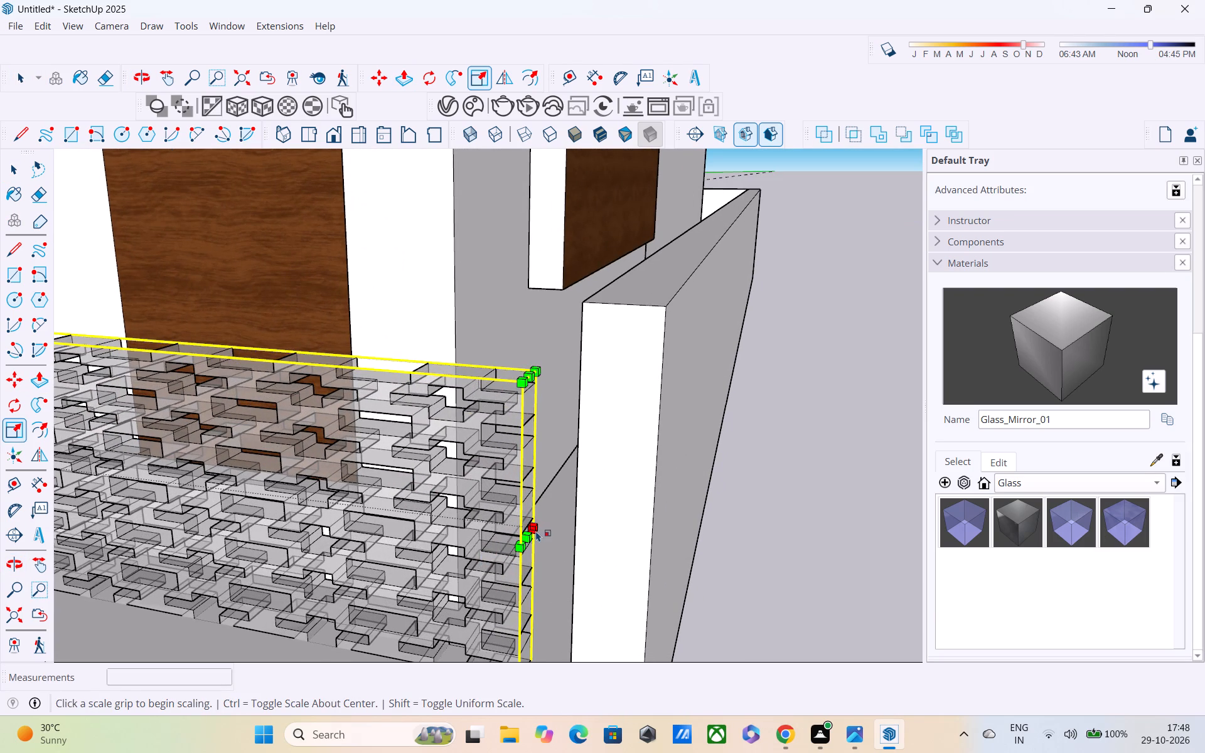
click(531, 538)
click(601, 550)
scroll(533, 496, down, 4)
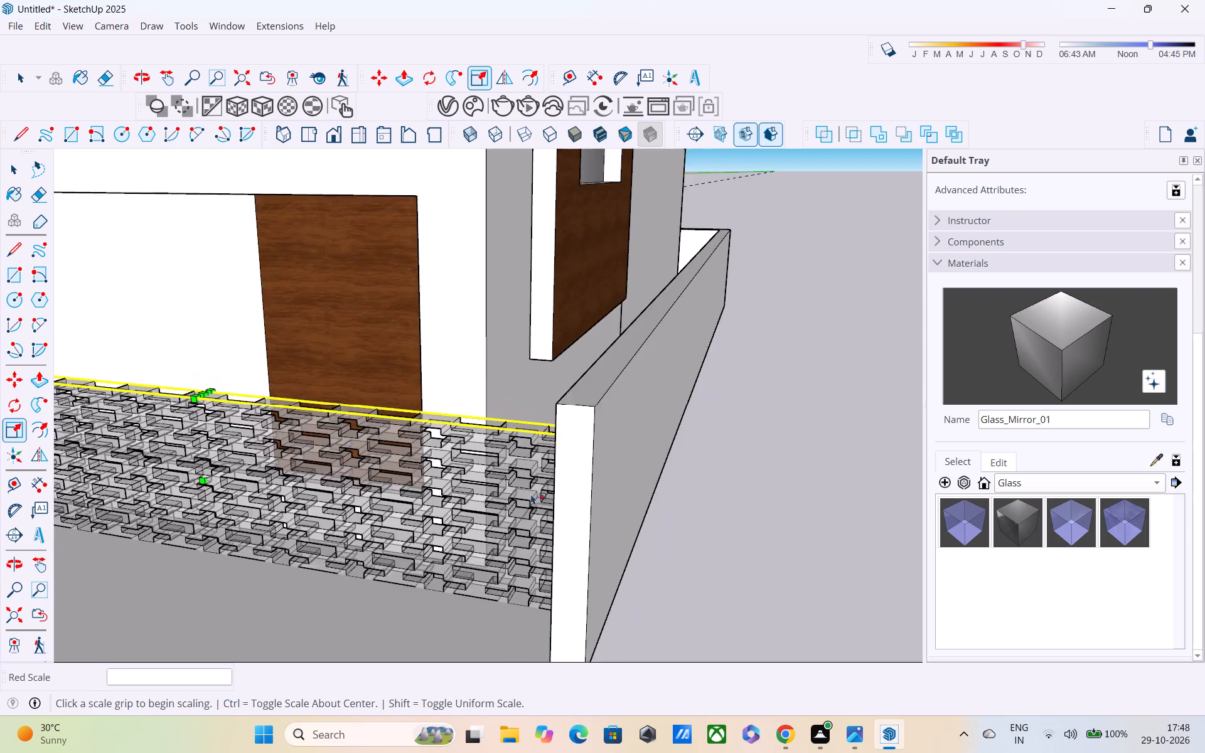
Deselect the block screen and examine its junction with the side boundary wall and the front boundary.
scroll(531, 494, down, 7)
middle_drag(481, 443, 674, 388)
key(space)
scroll(674, 388, up, 1)
click(729, 331)
scroll(496, 526, down, 1)
middle_drag(372, 503, 315, 481)
scroll(315, 481, up, 1)
scroll(315, 409, down, 7)
scroll(315, 409, up, 1)
middle_drag(315, 412, 301, 468)
scroll(281, 464, up, 4)
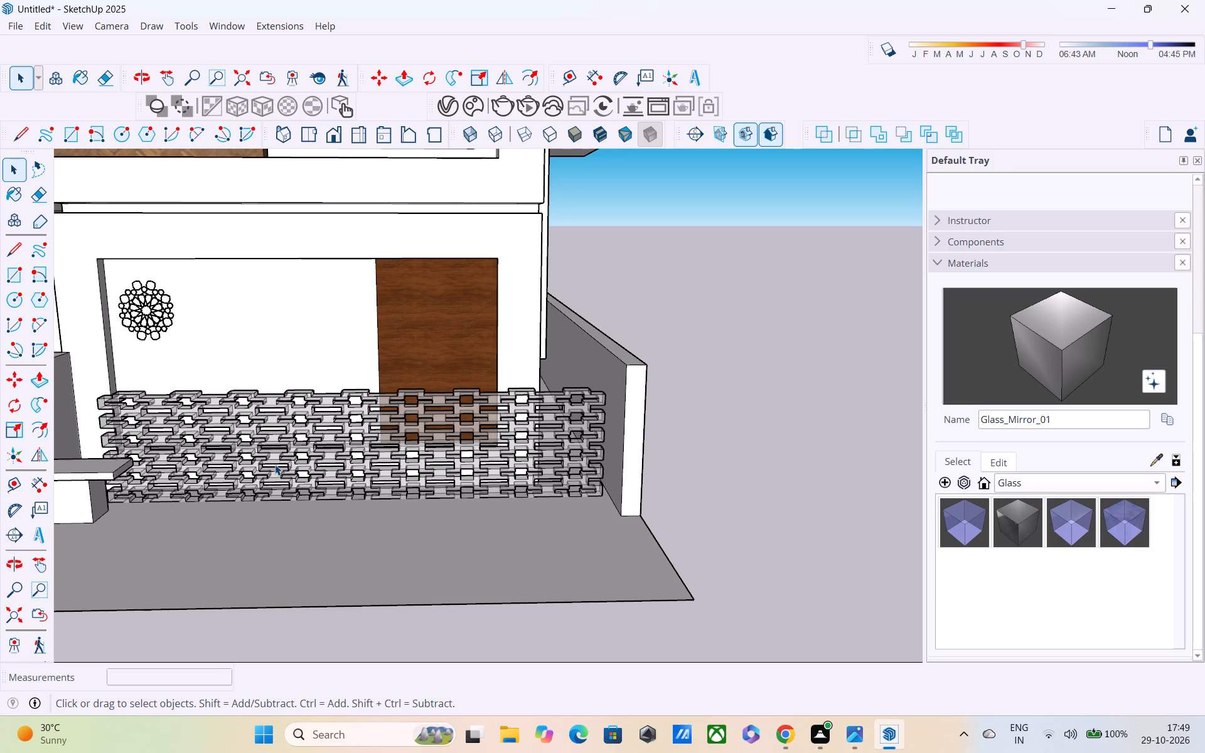
Outline a rectangle about 2' 7 15/16" high and 6 15/16" wide at the front foot of the side boundary wall's inner face.
middle_drag(402, 454, 779, 480)
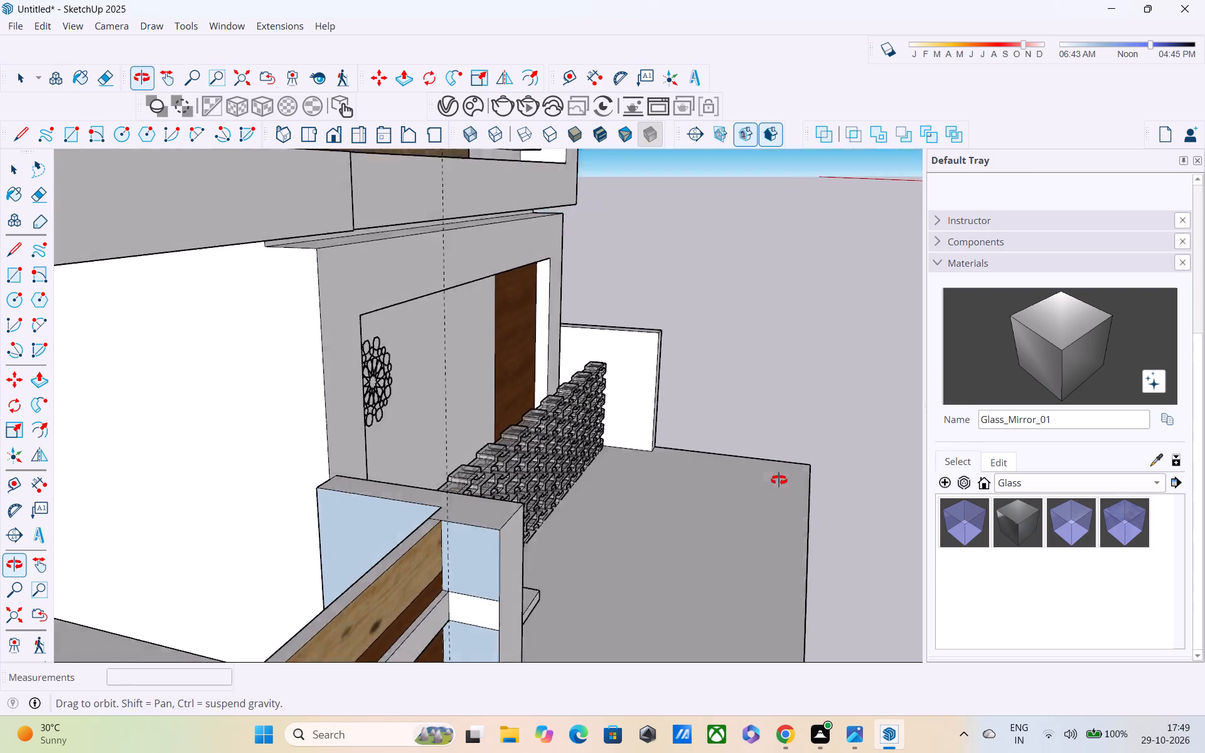
middle_drag(779, 480, 777, 492)
scroll(727, 398, up, 7)
middle_drag(586, 442, 615, 383)
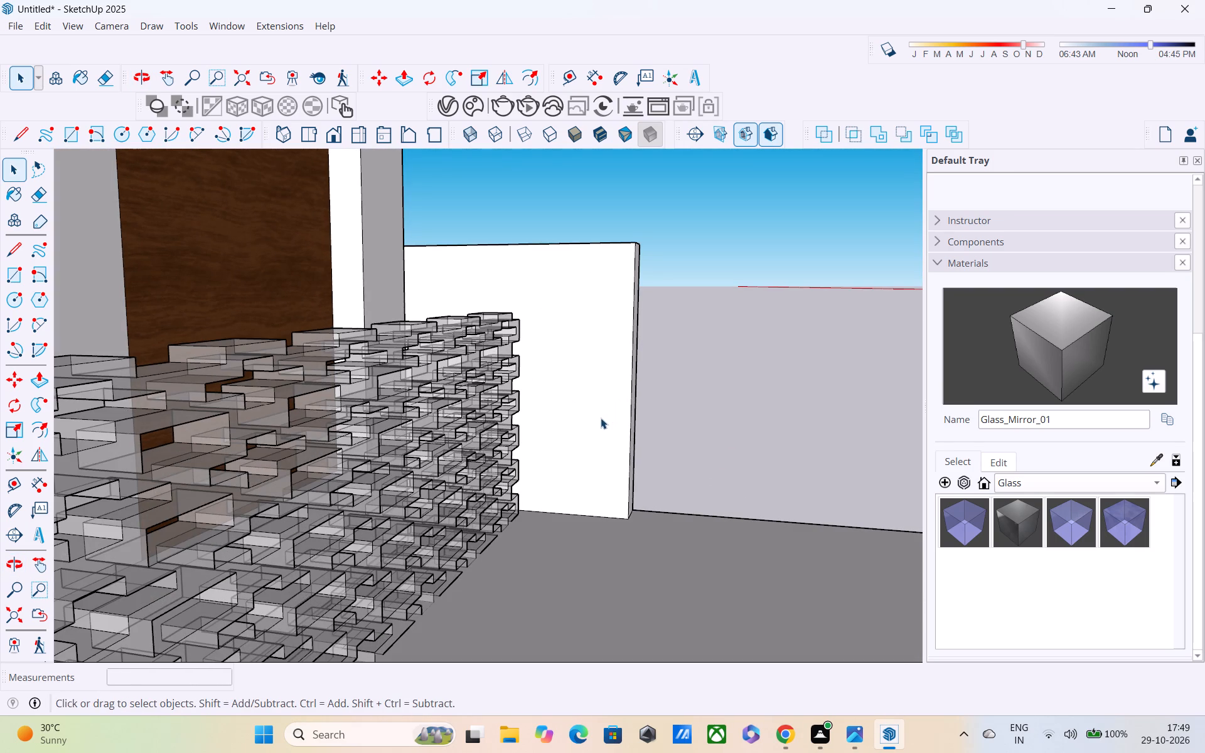
key(l)
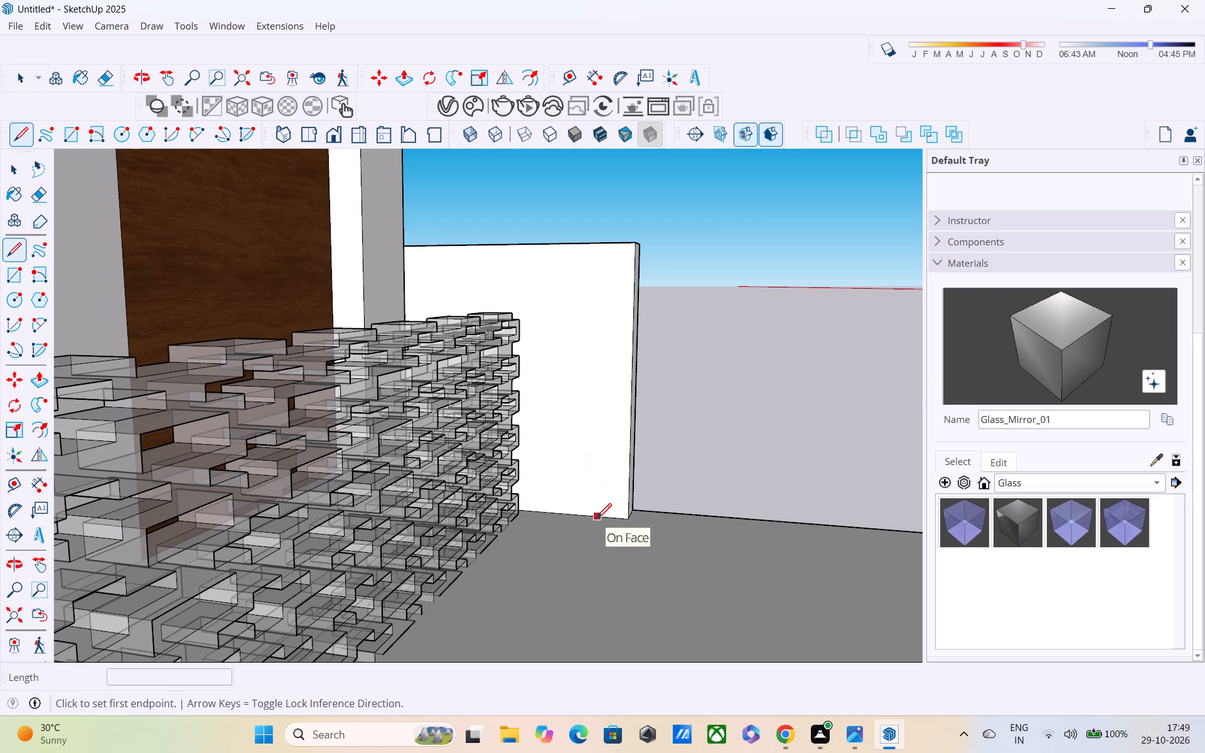
click(597, 520)
click(603, 375)
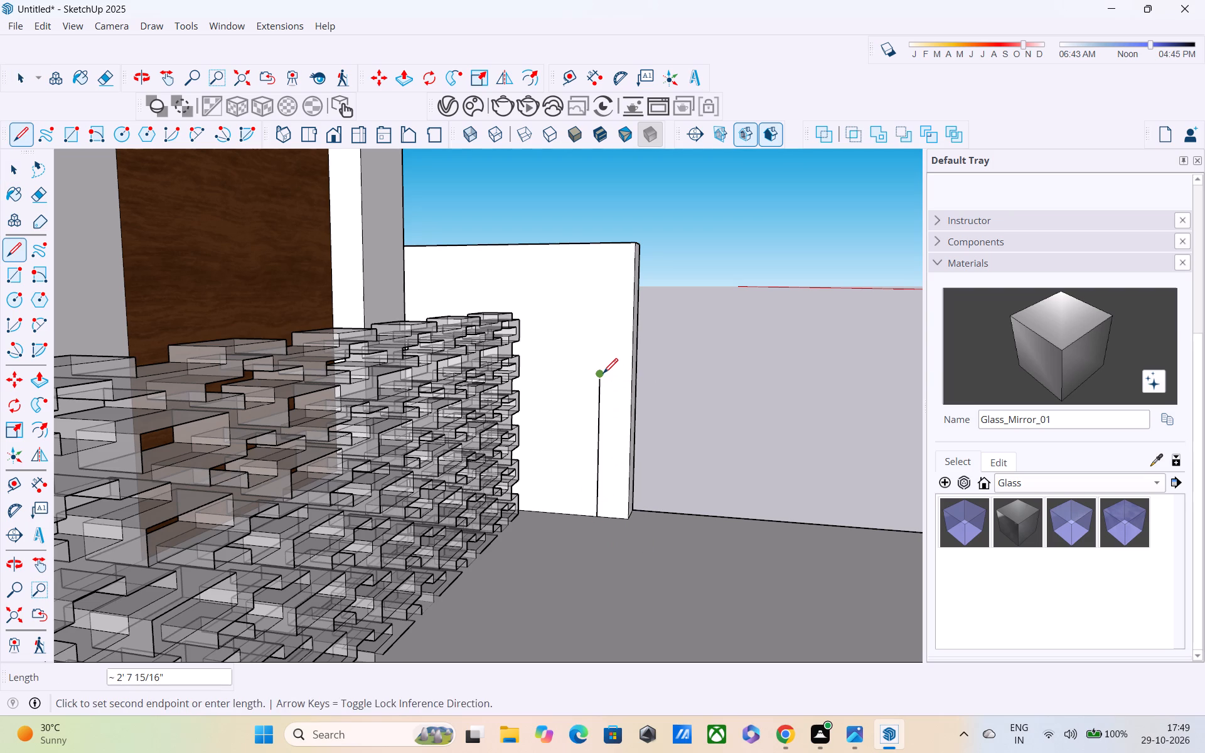
click(628, 382)
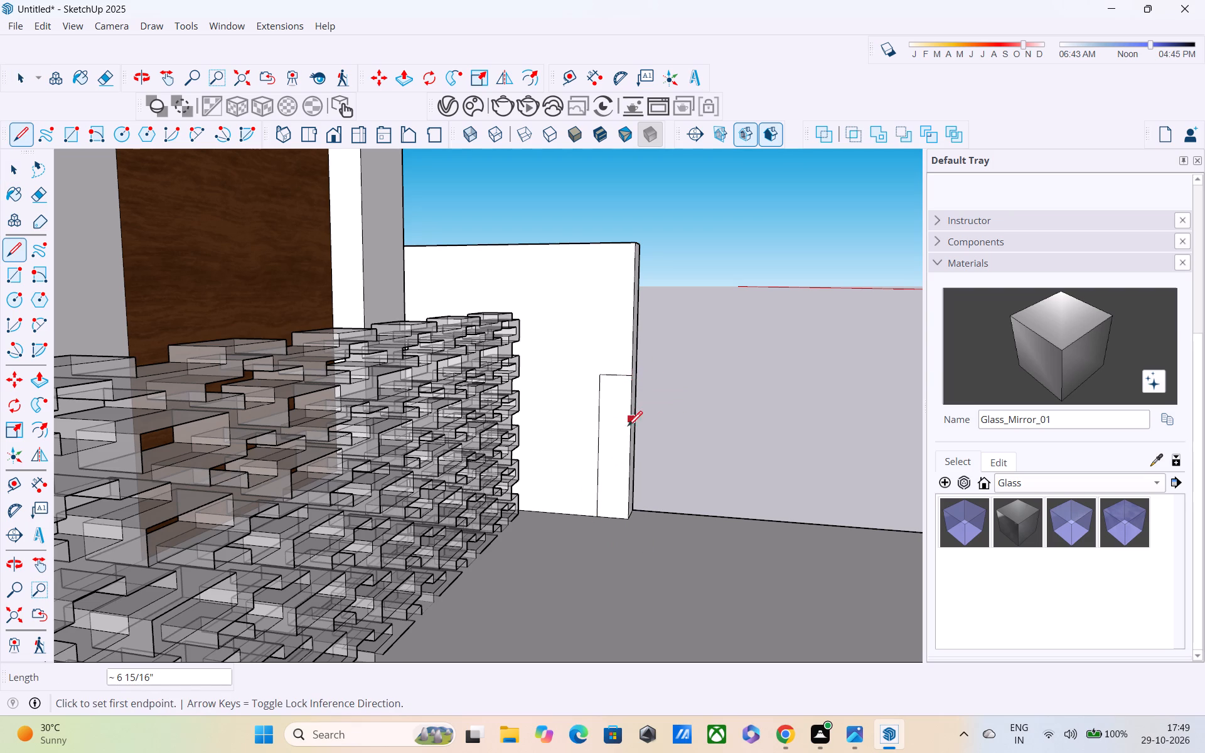
Push/pull the outlined rectangle about 10' 8 5/16" across the plot front to form a low wall before the block screen.
key(p)
click(619, 439)
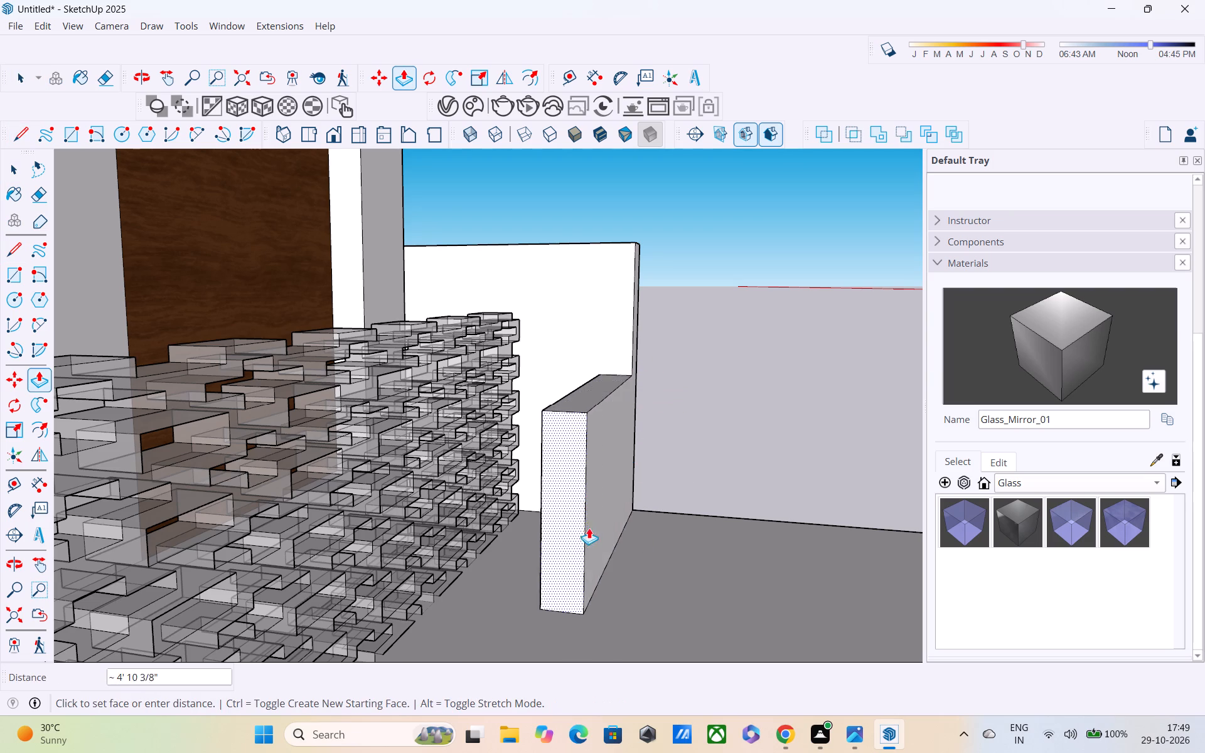
scroll(588, 528, down, 5)
shift+middle_drag(586, 531, 581, 464)
scroll(581, 466, down, 5)
scroll(566, 492, up, 1)
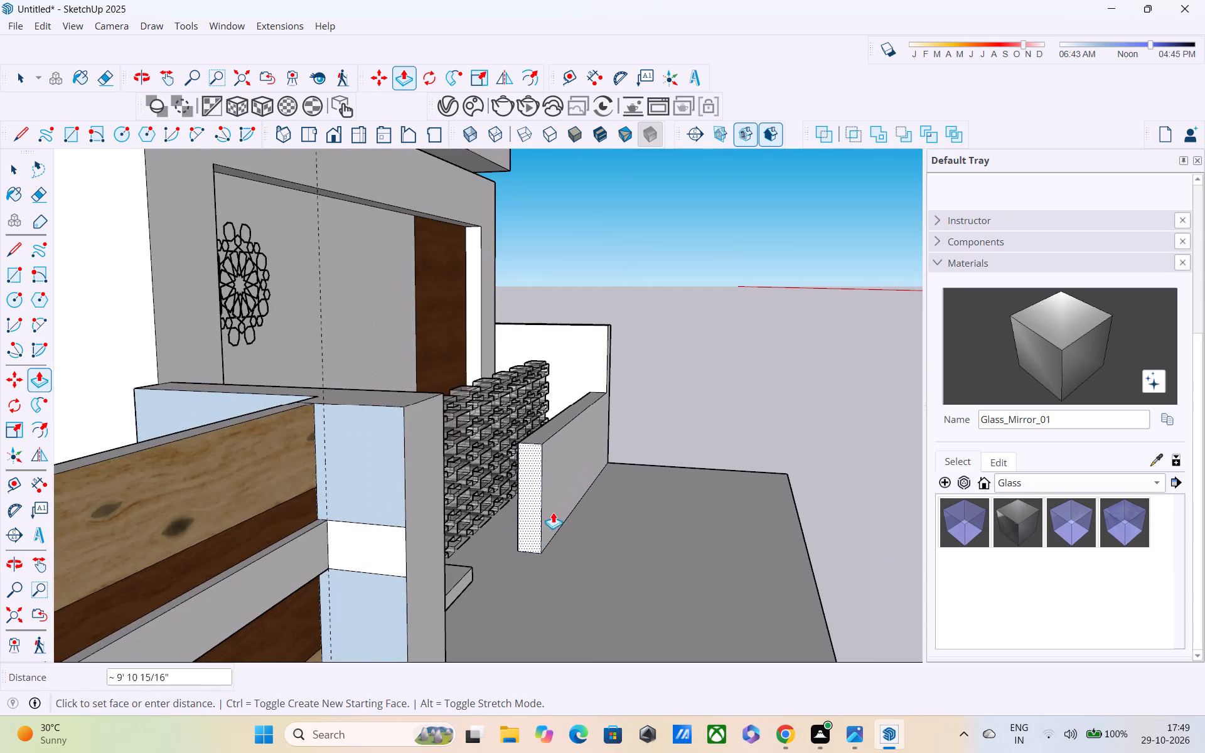
middle_drag(519, 549, 292, 573)
scroll(289, 572, up, 3)
middle_drag(279, 571, 23, 587)
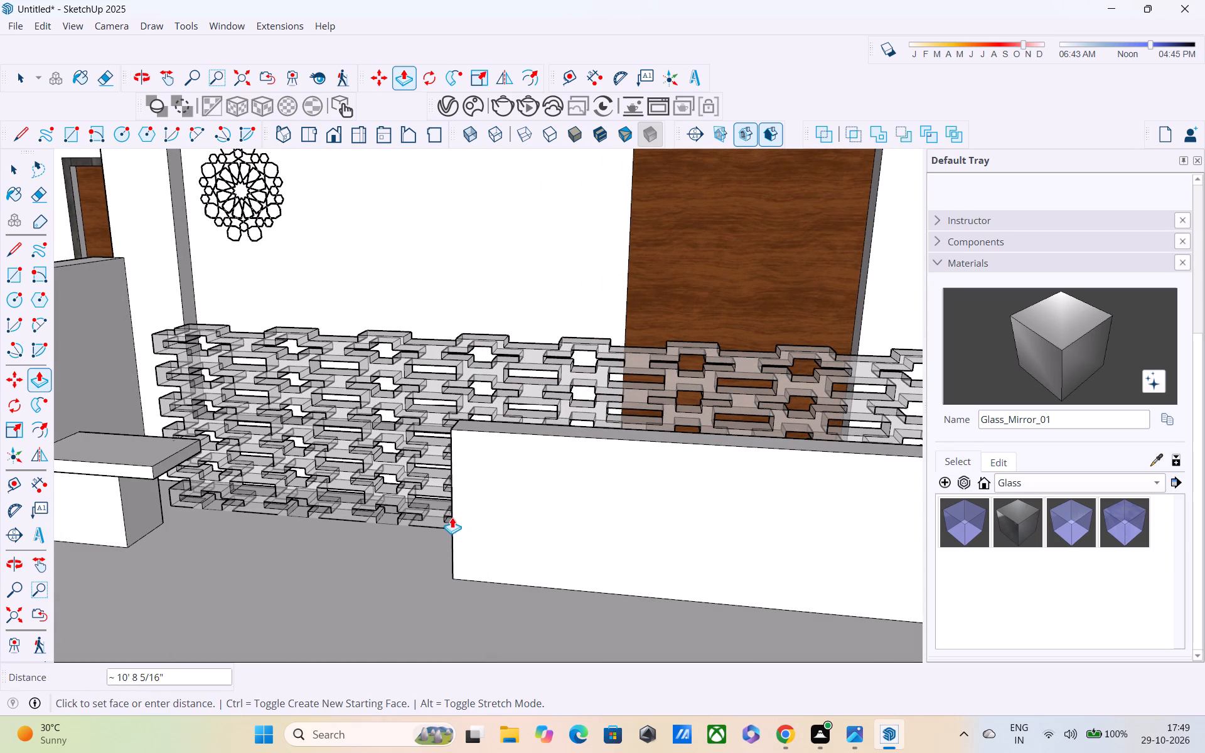
click(450, 515)
Examine the low front wall in relation to the block screen, side boundary wall and gate.
middle_drag(479, 510, 437, 420)
scroll(436, 422, down, 11)
middle_drag(505, 468, 515, 506)
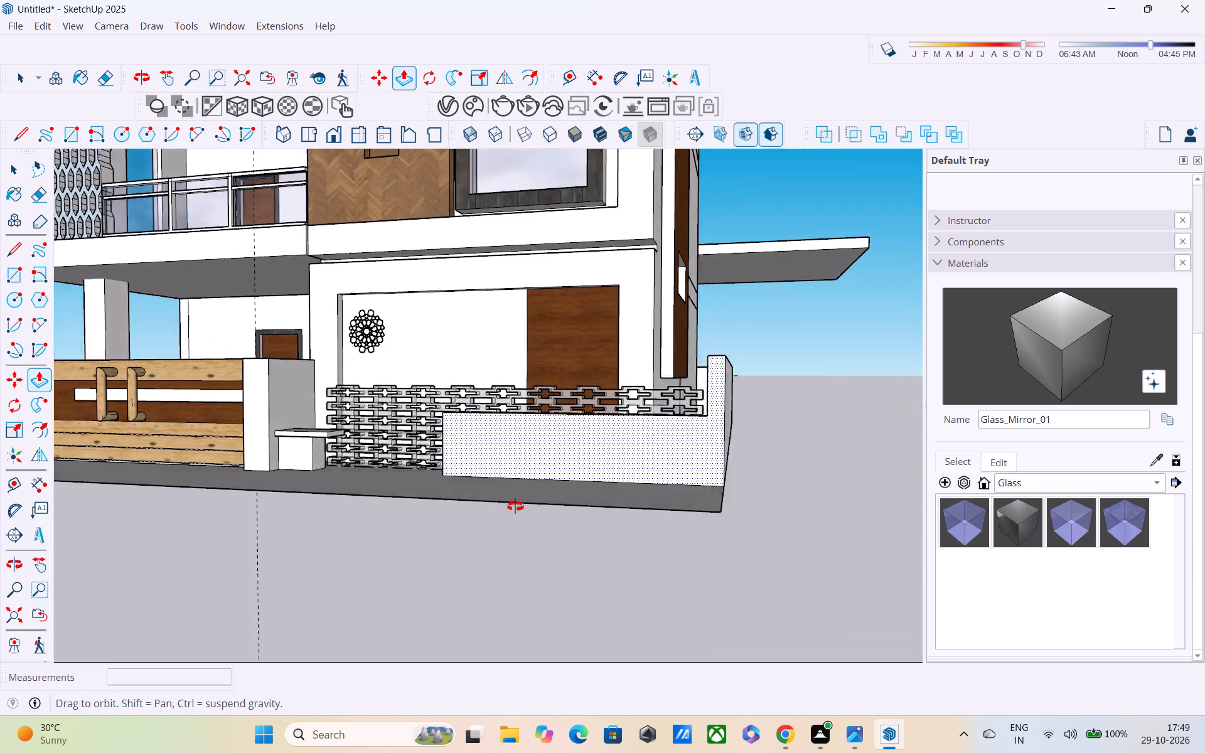
middle_drag(515, 506, 522, 584)
scroll(533, 507, up, 3)
key(space)
scroll(560, 456, up, 2)
scroll(560, 481, down, 2)
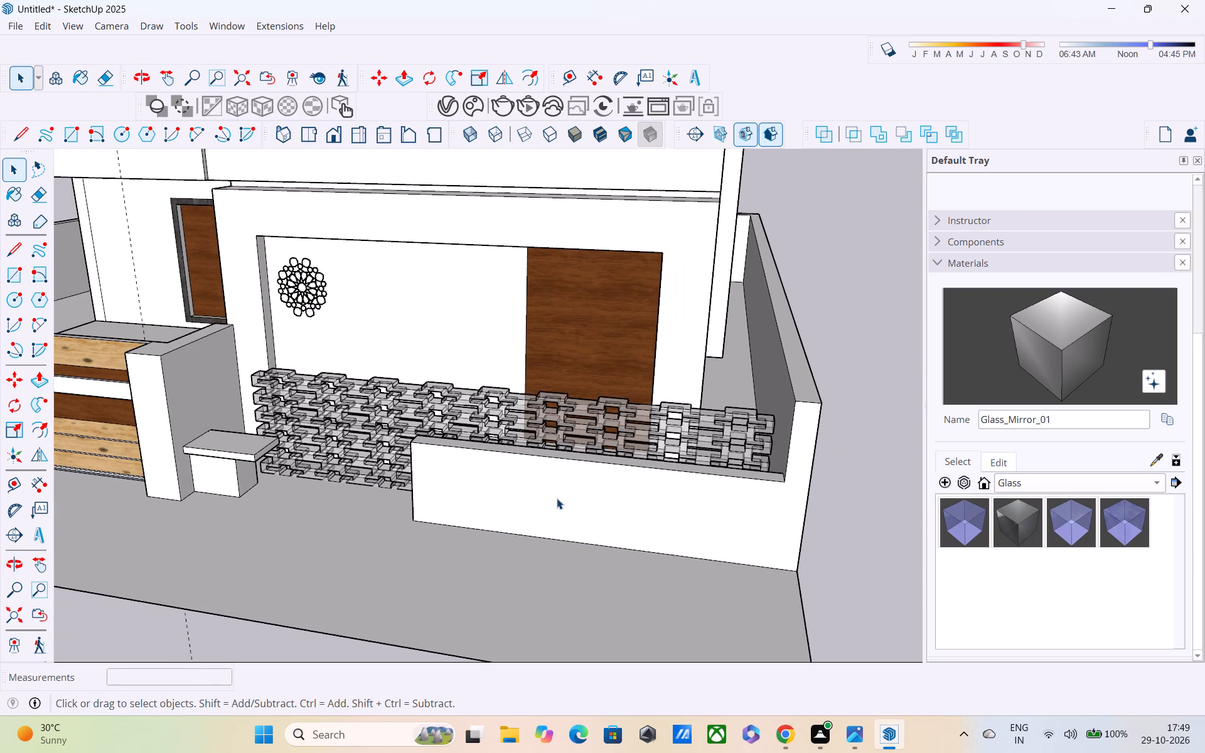
scroll(551, 452, down, 3)
middle_drag(551, 496, 552, 533)
scroll(499, 422, up, 5)
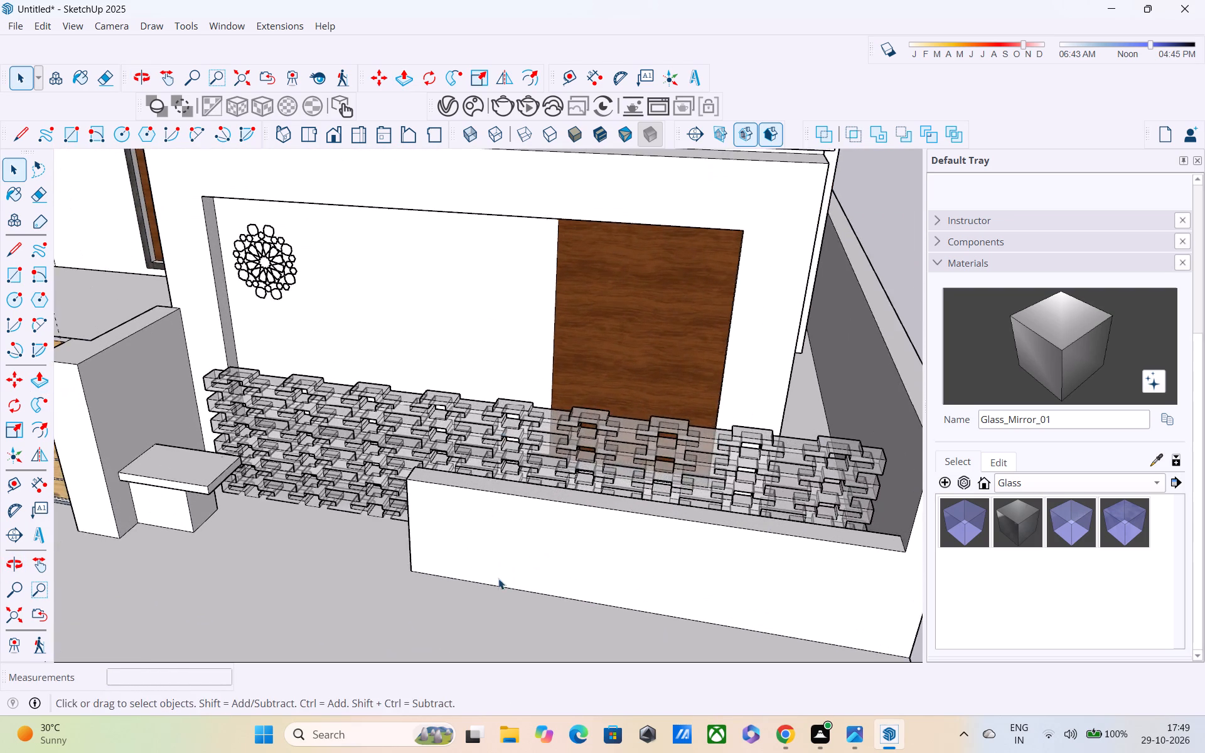
Draw a narrow upright rectangle about 5" wide on the low front wall's outer face, toward its free end.
middle_drag(498, 579, 496, 539)
middle_drag(496, 541, 491, 414)
shift+scroll(491, 414, up, 1)
scroll(513, 428, up, 1)
middle_drag(518, 435, 557, 483)
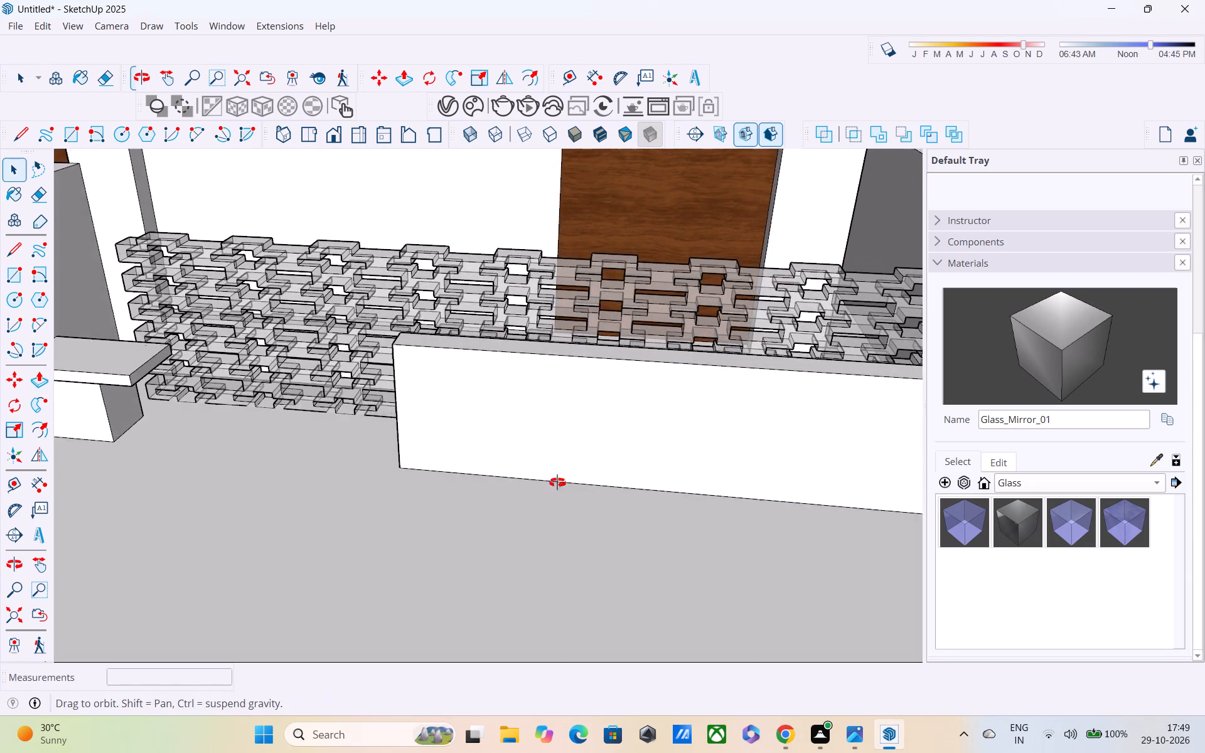
middle_drag(557, 483, 574, 474)
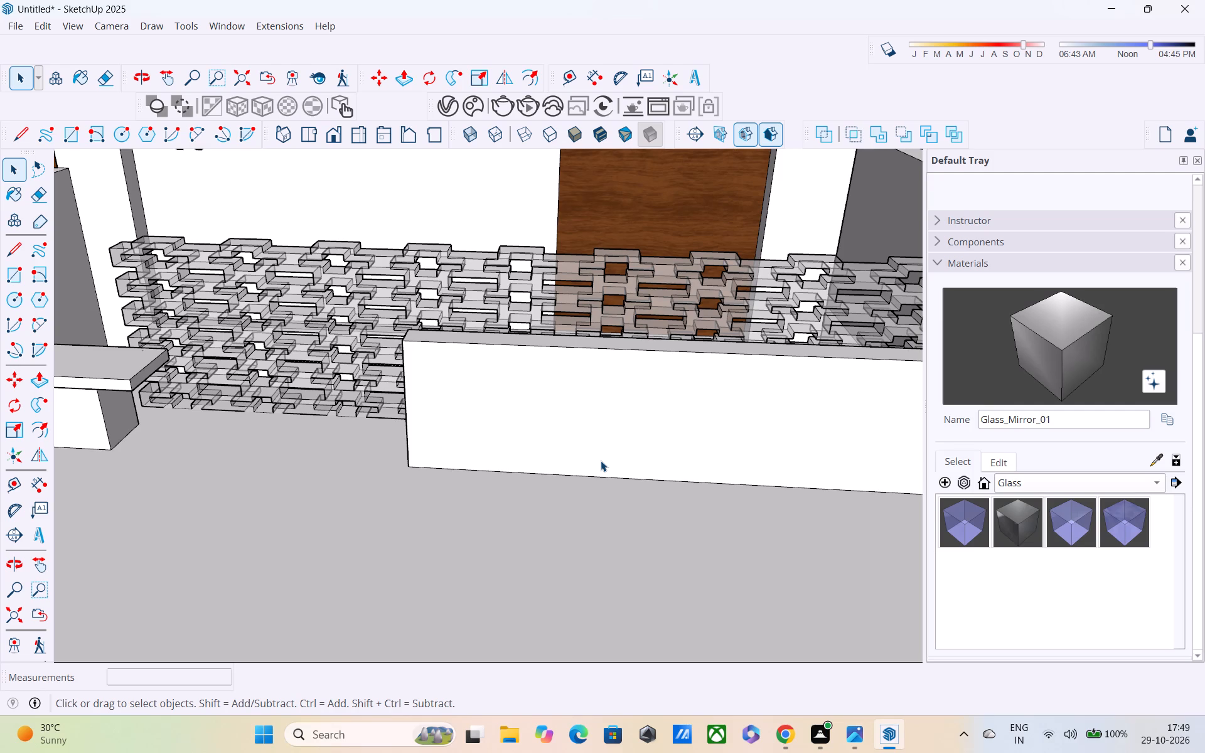
key(r)
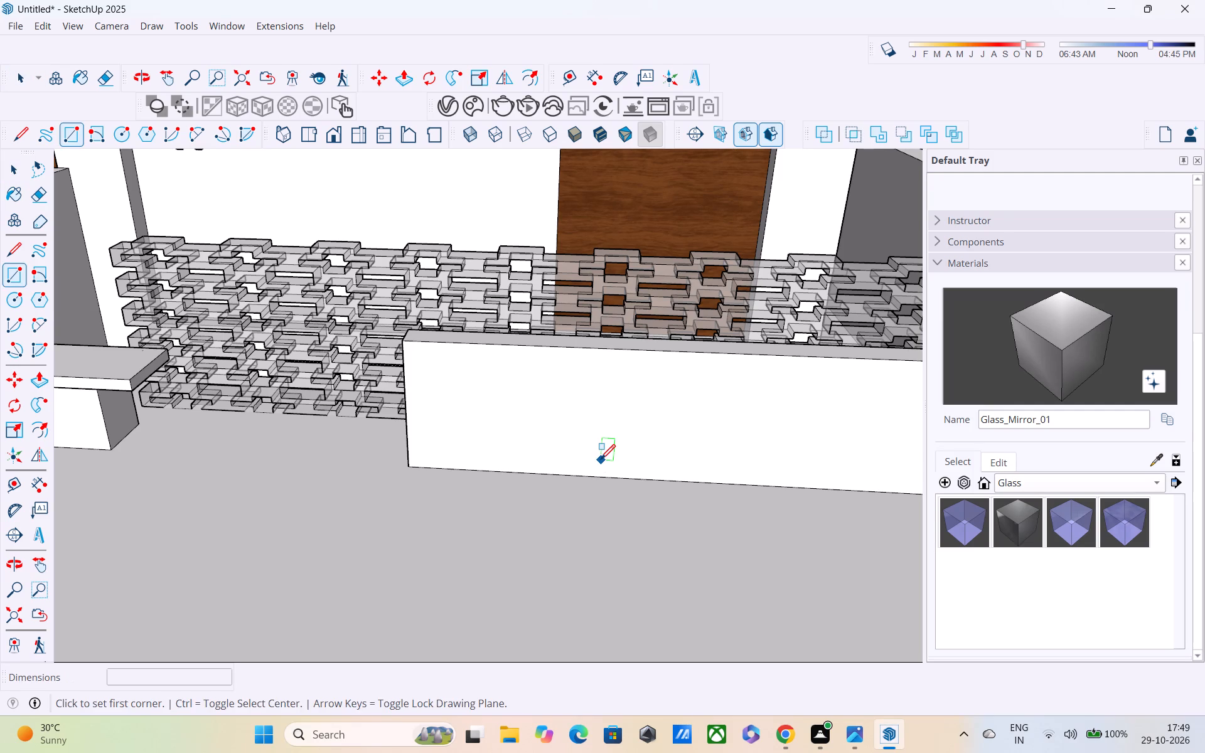
scroll(601, 461, up, 1)
middle_drag(598, 452, 589, 375)
scroll(521, 358, up, 2)
click(525, 341)
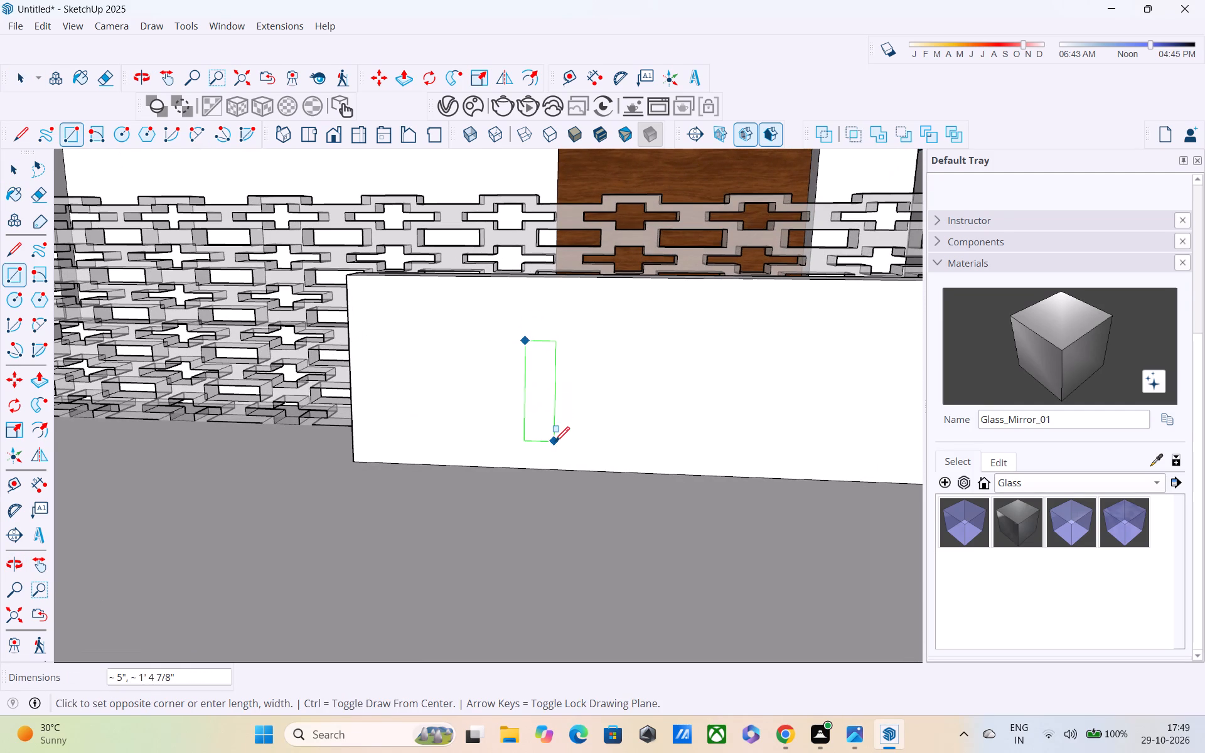
click(554, 458)
key(space)
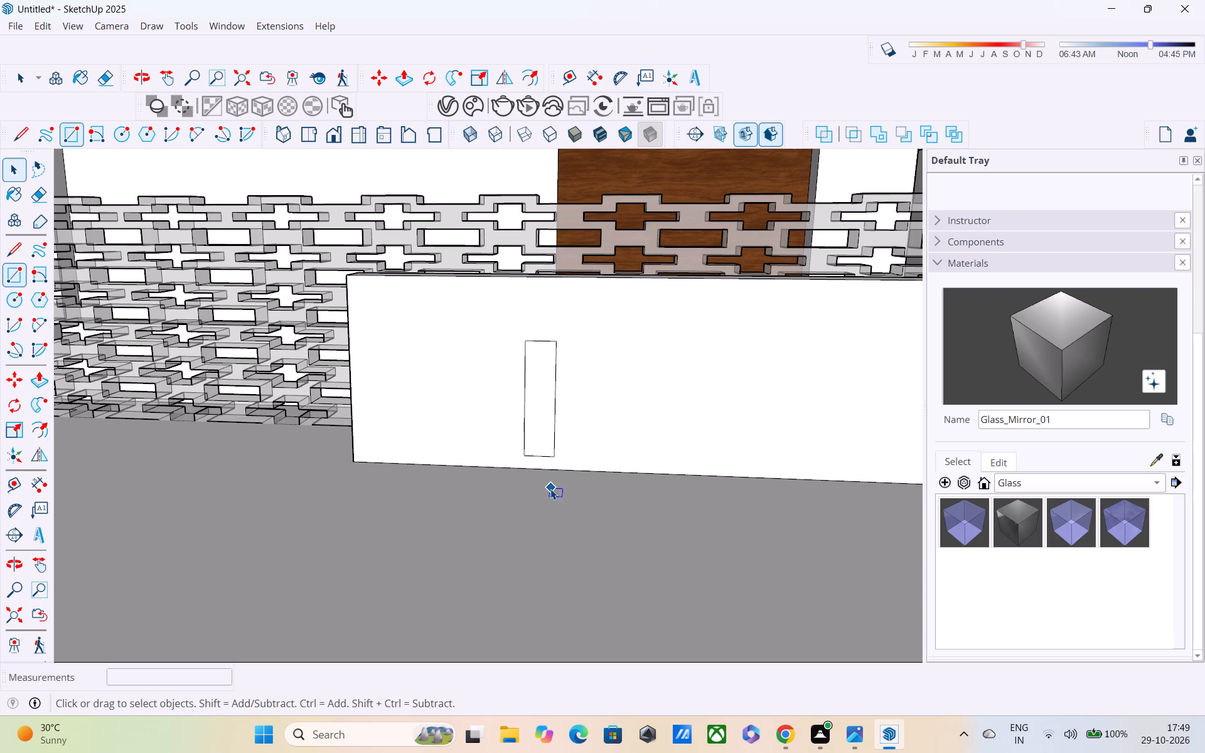
Copy the upright rectangle's outline twice along the low wall toward the side boundary, starting with a spacing of about 11 3/8".
click(556, 393)
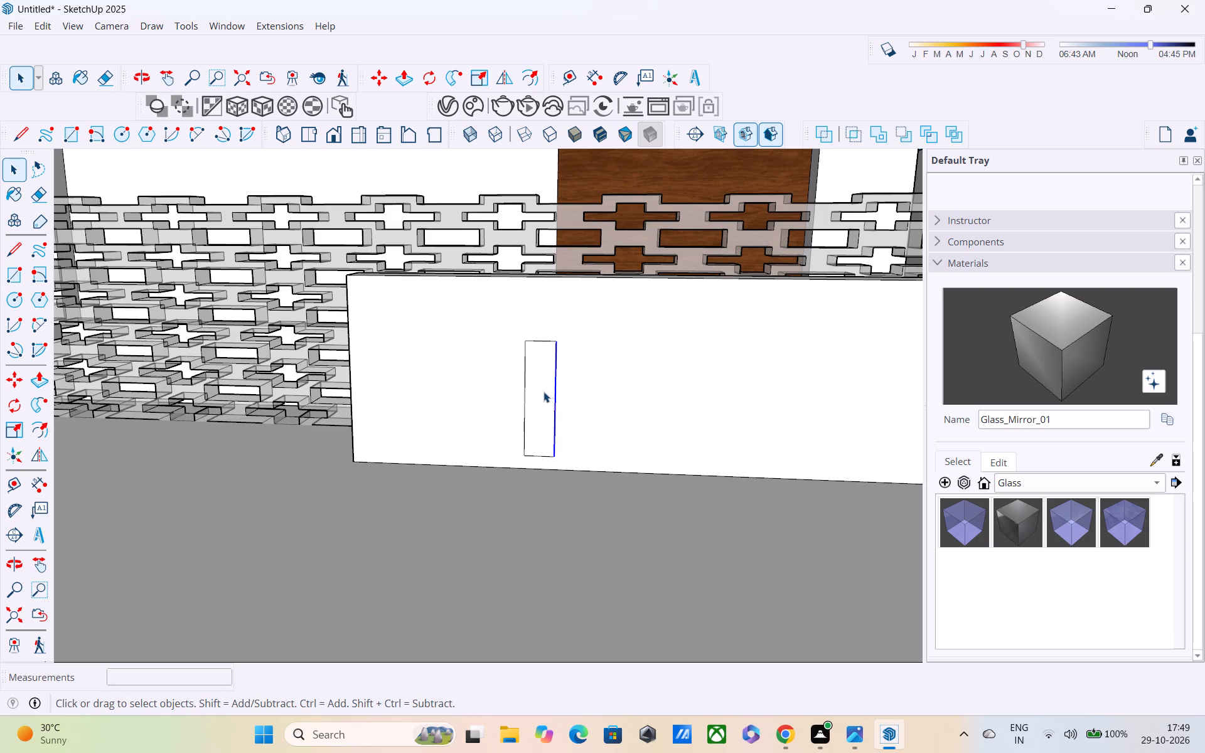
shift+click(524, 371)
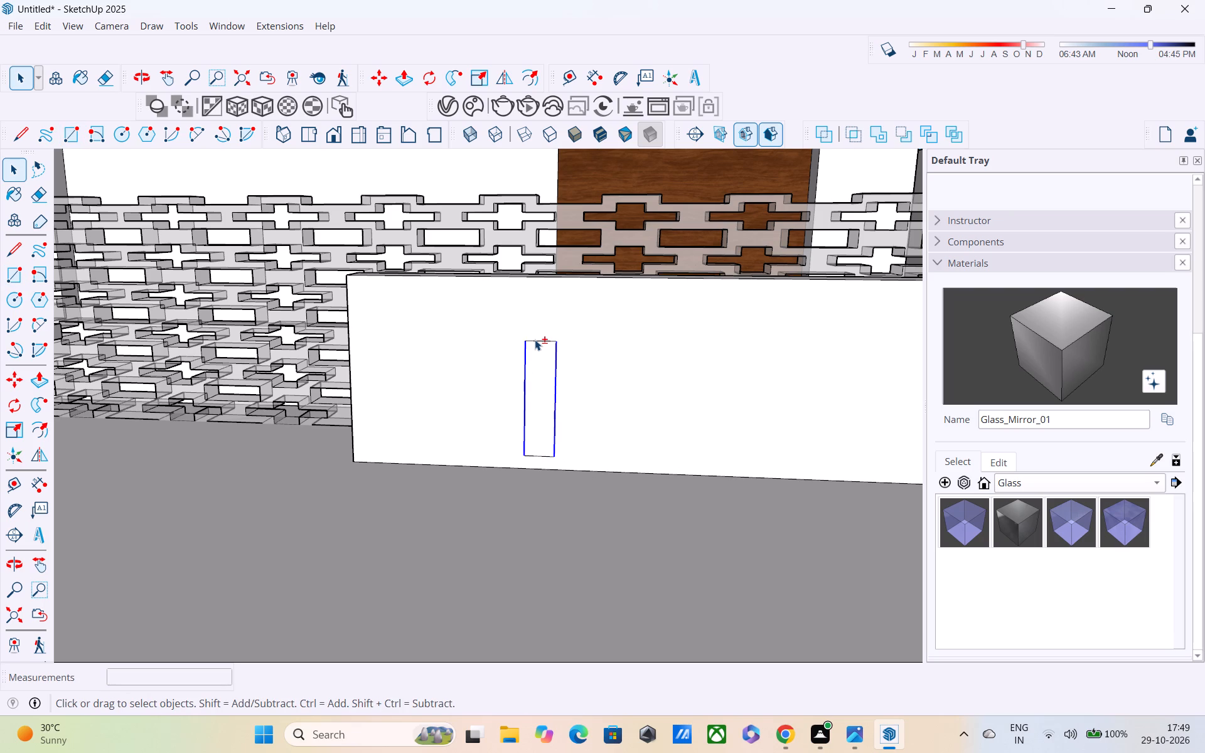
shift+click(535, 340)
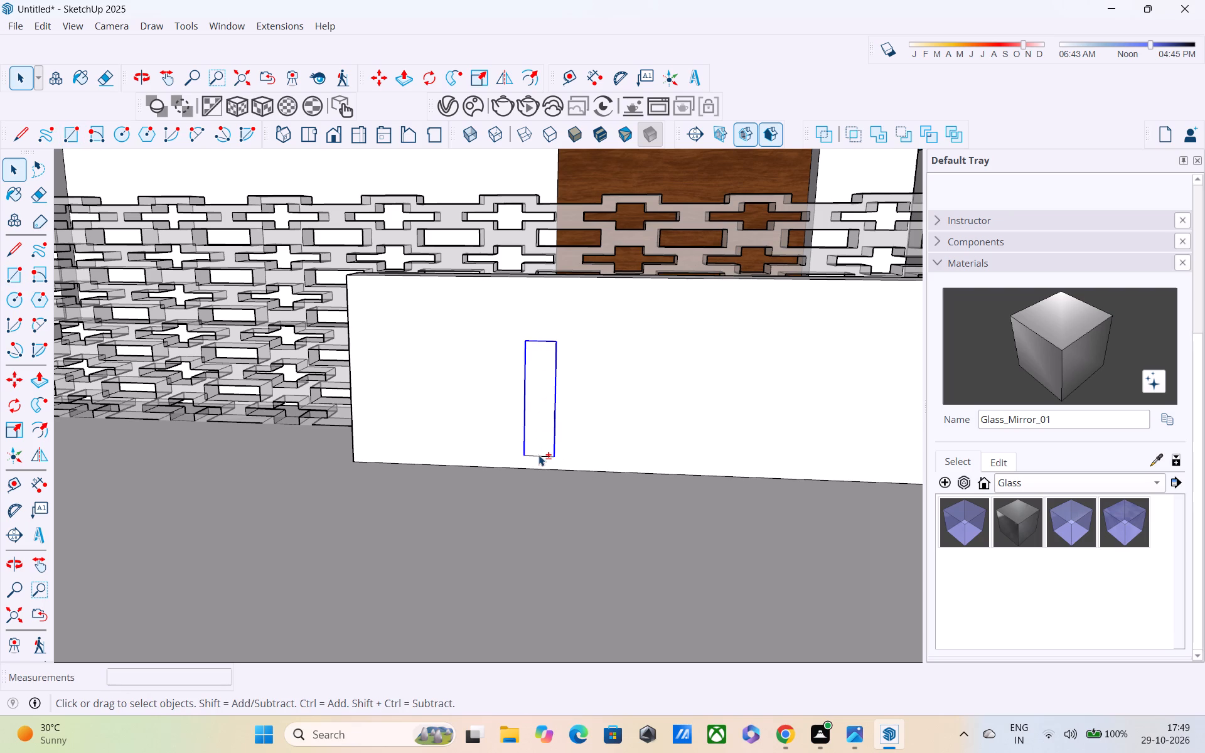
shift+click(540, 457)
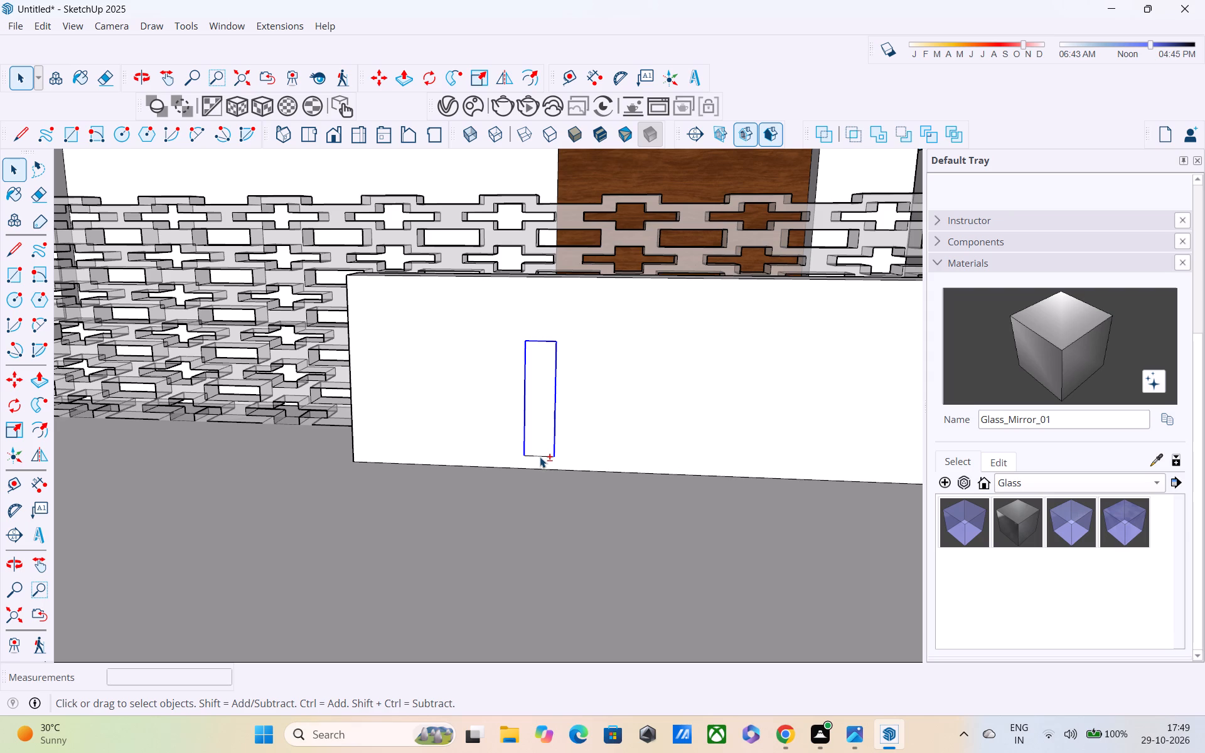
key(m)
click(552, 455)
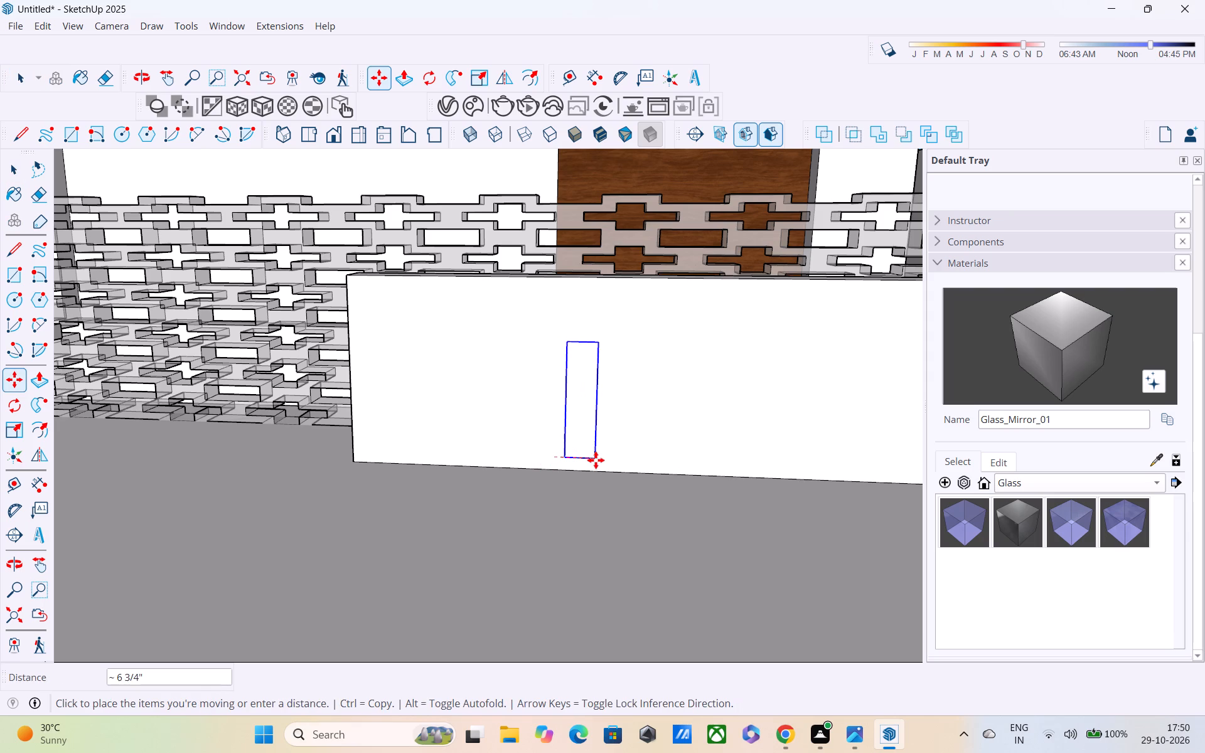
click(624, 465)
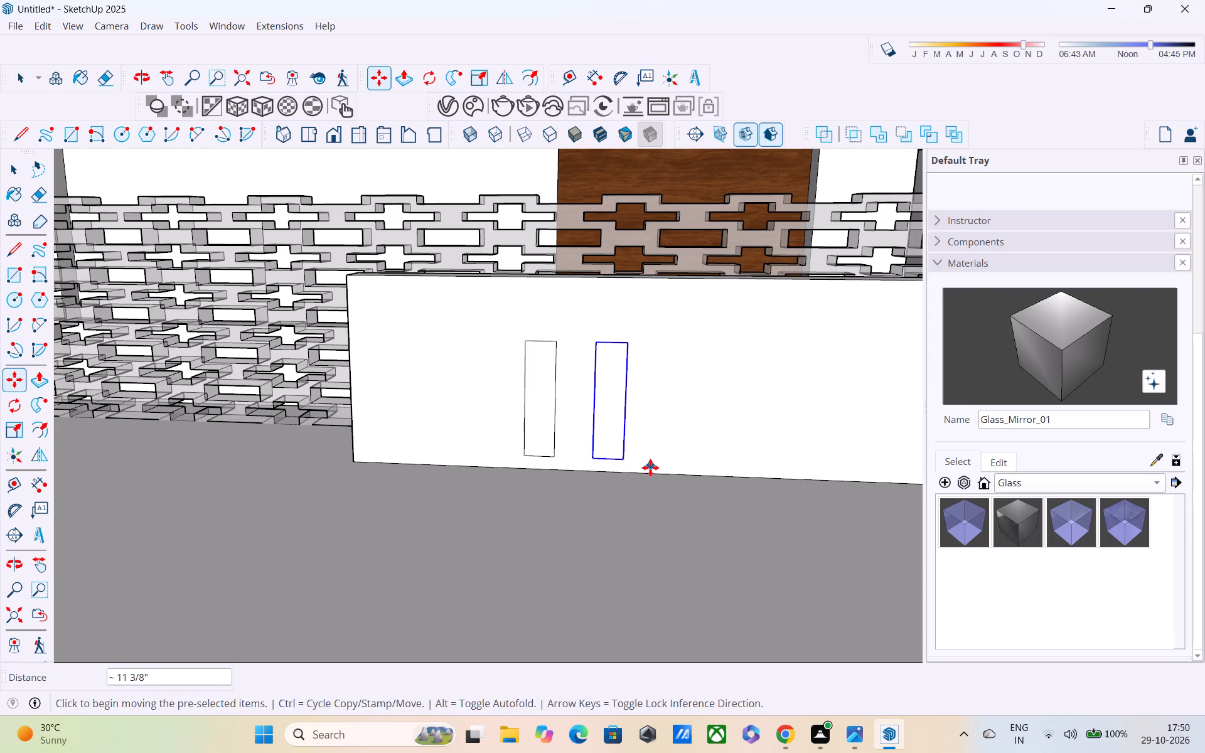
click(624, 459)
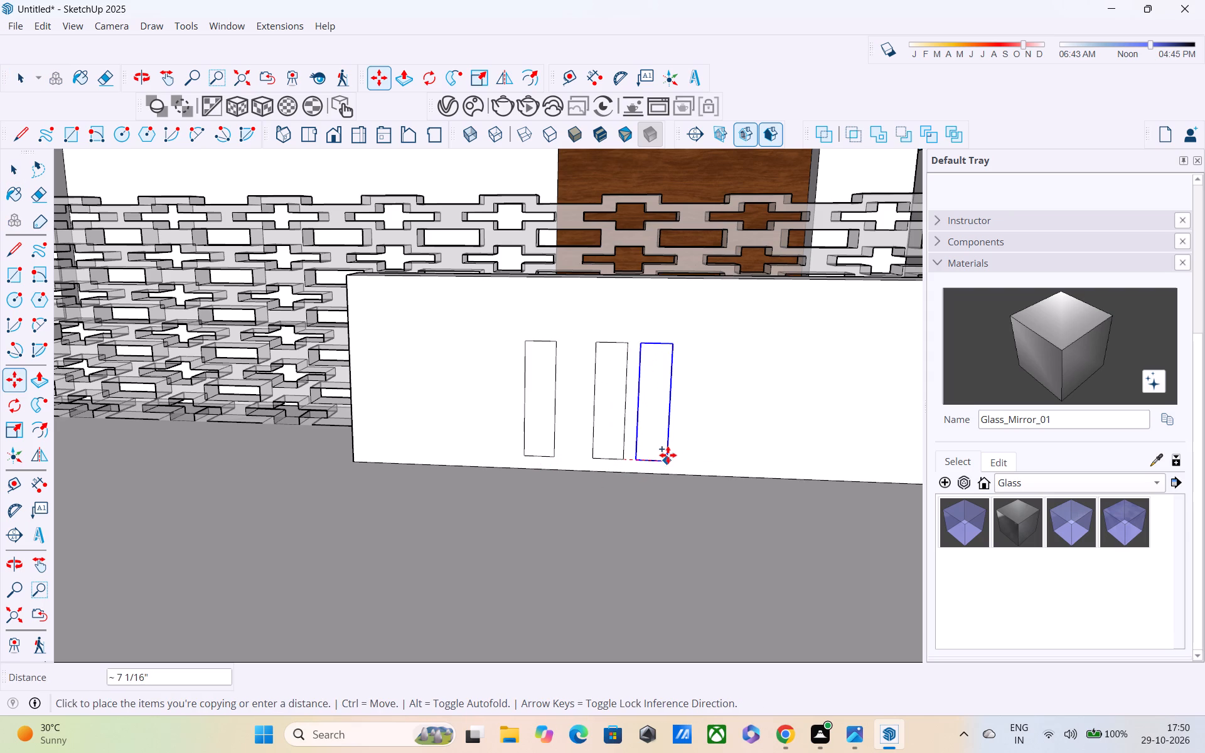
click(690, 458)
key(space)
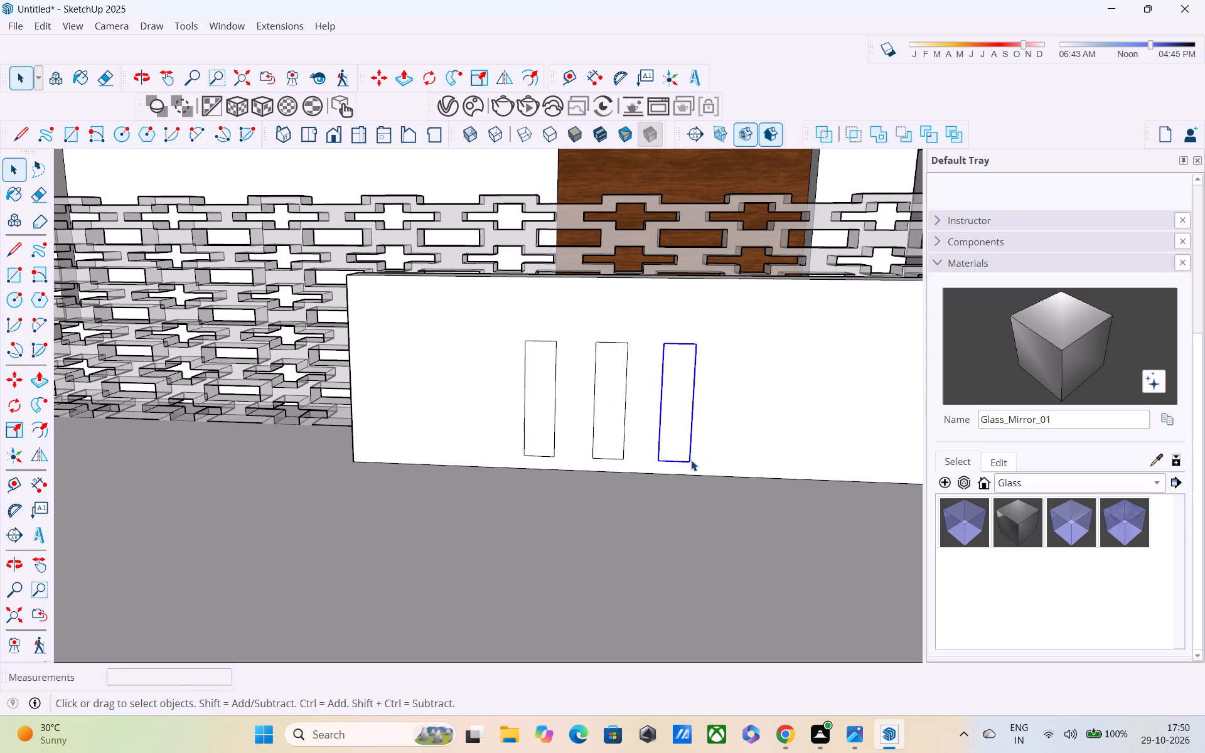
Push/pull all three upright rectangles 4" outward from the low front wall.
key(p)
drag(676, 419, 670, 408)
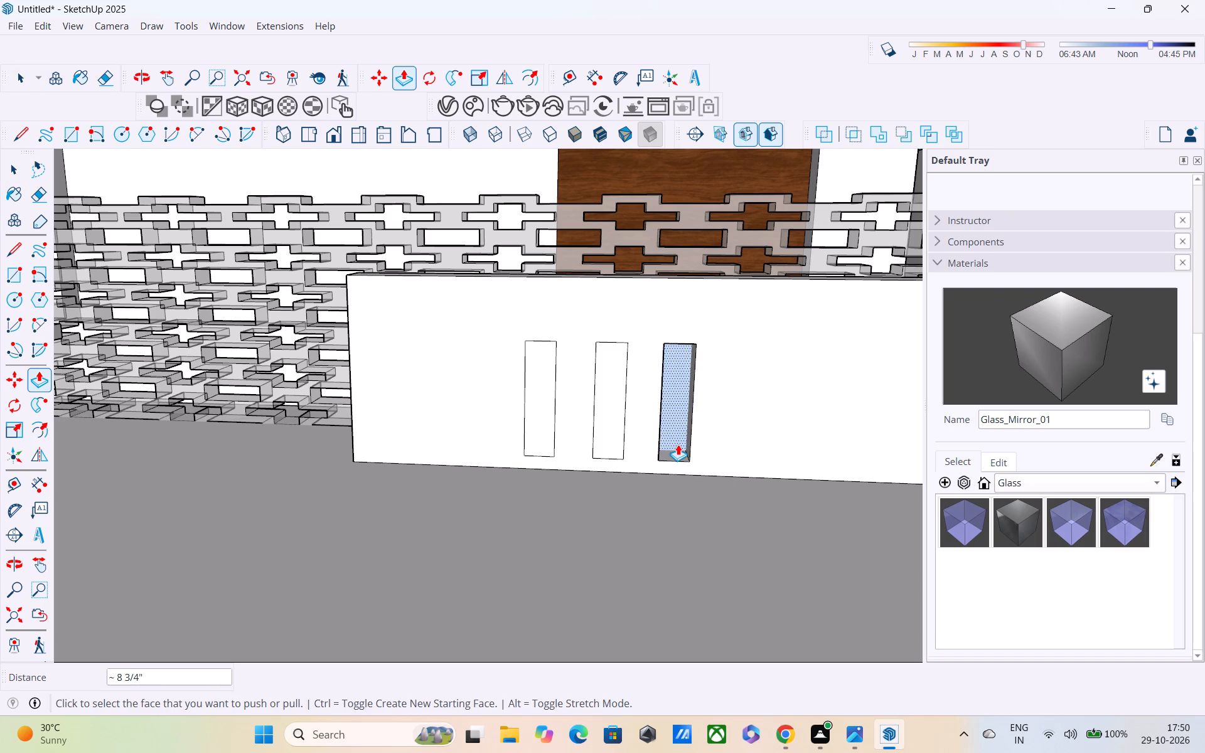
key(ctrl+z)
click(678, 430)
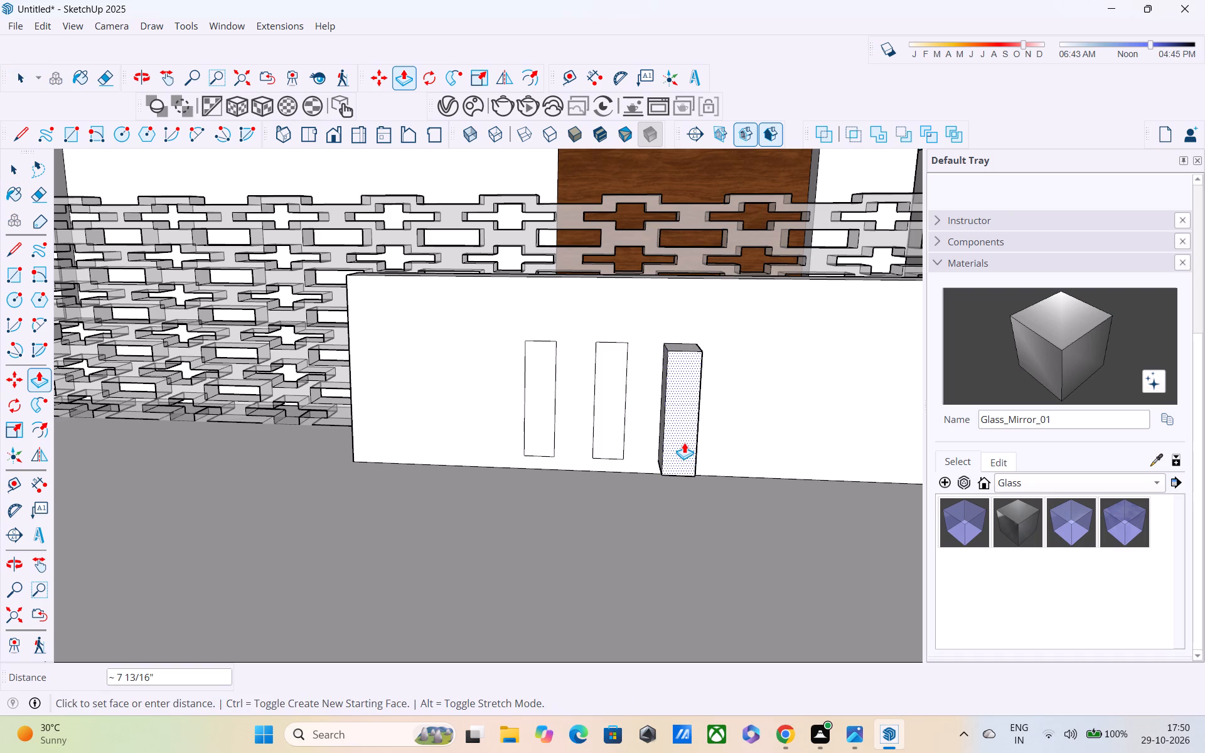
text(3")
key(Return)
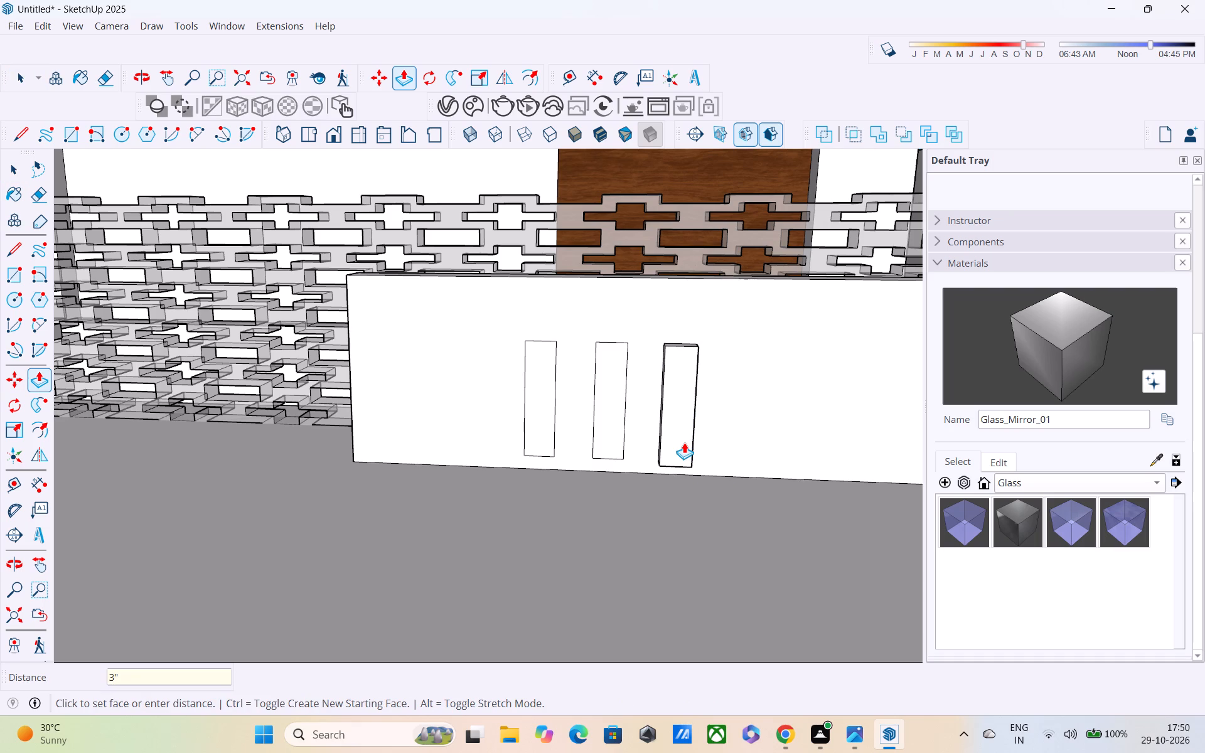
text(4")
key(Return)
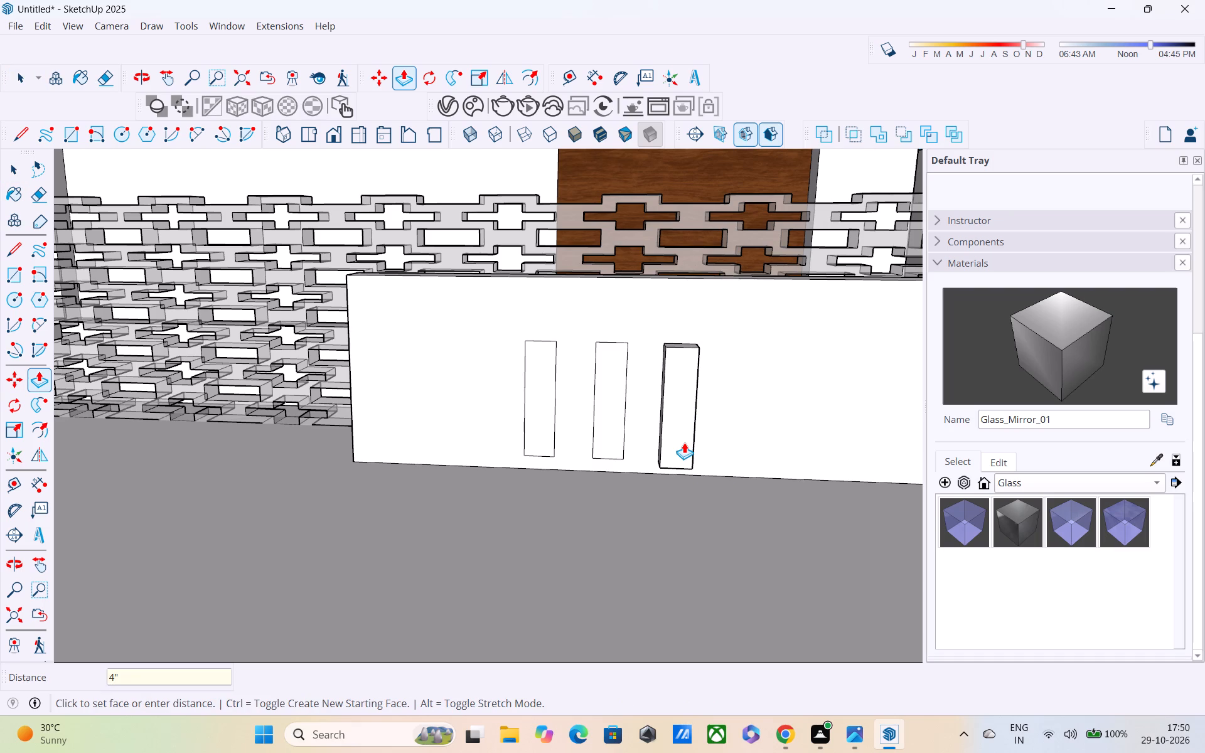
double_click(619, 383)
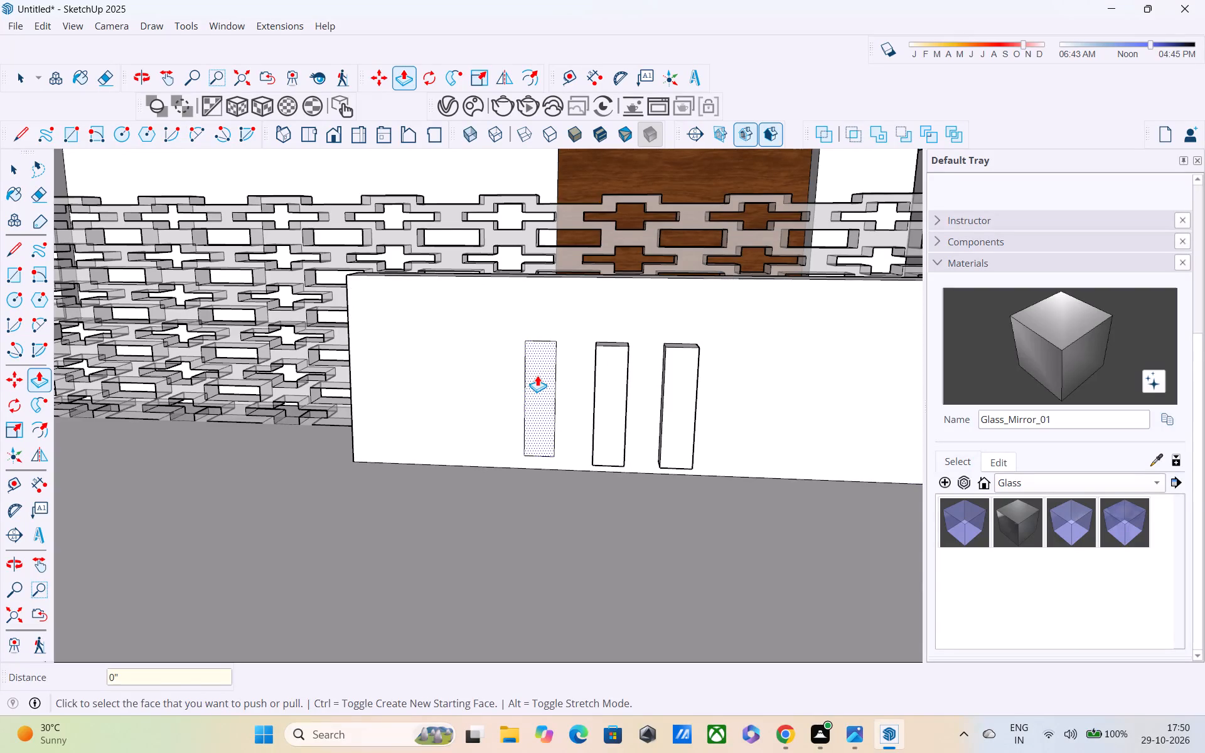
double_click(537, 375)
Paint the projecting upright blocks with the wood material Wood_Veneer_15_1K1, starting with the block nearest the wall's free end.
middle_drag(571, 391, 913, 518)
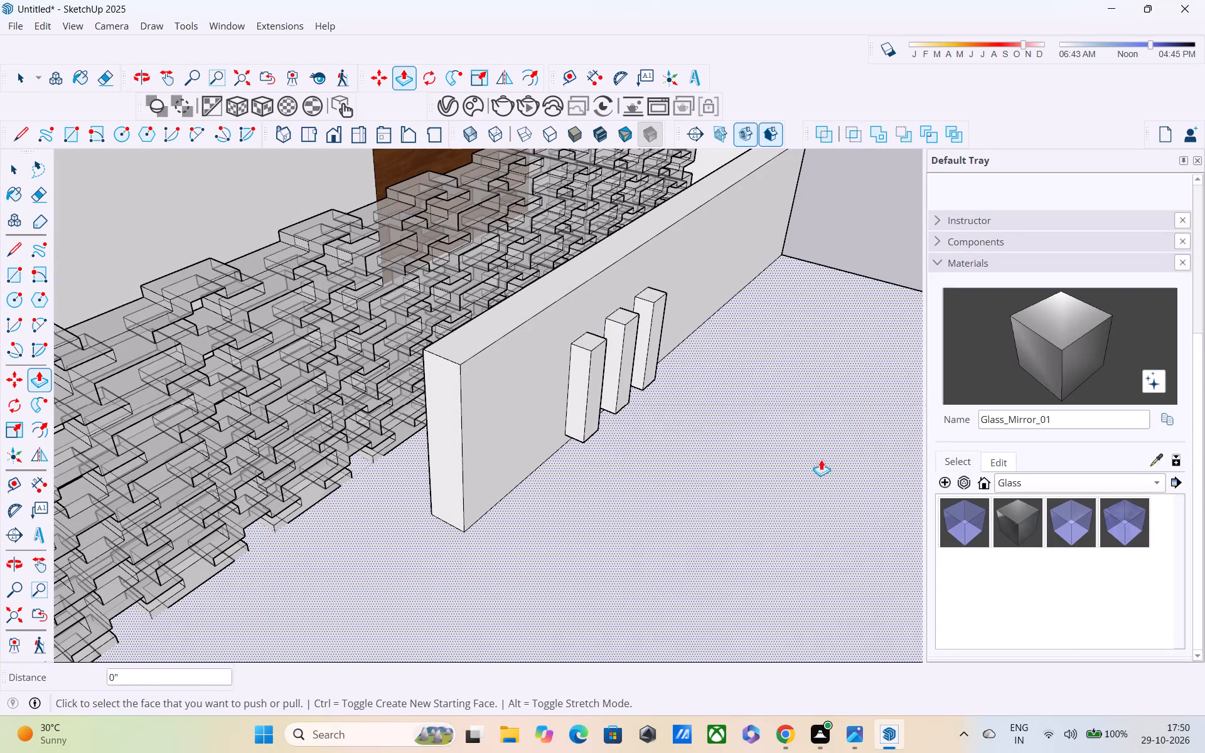
key(space)
click(1119, 475)
click(1096, 609)
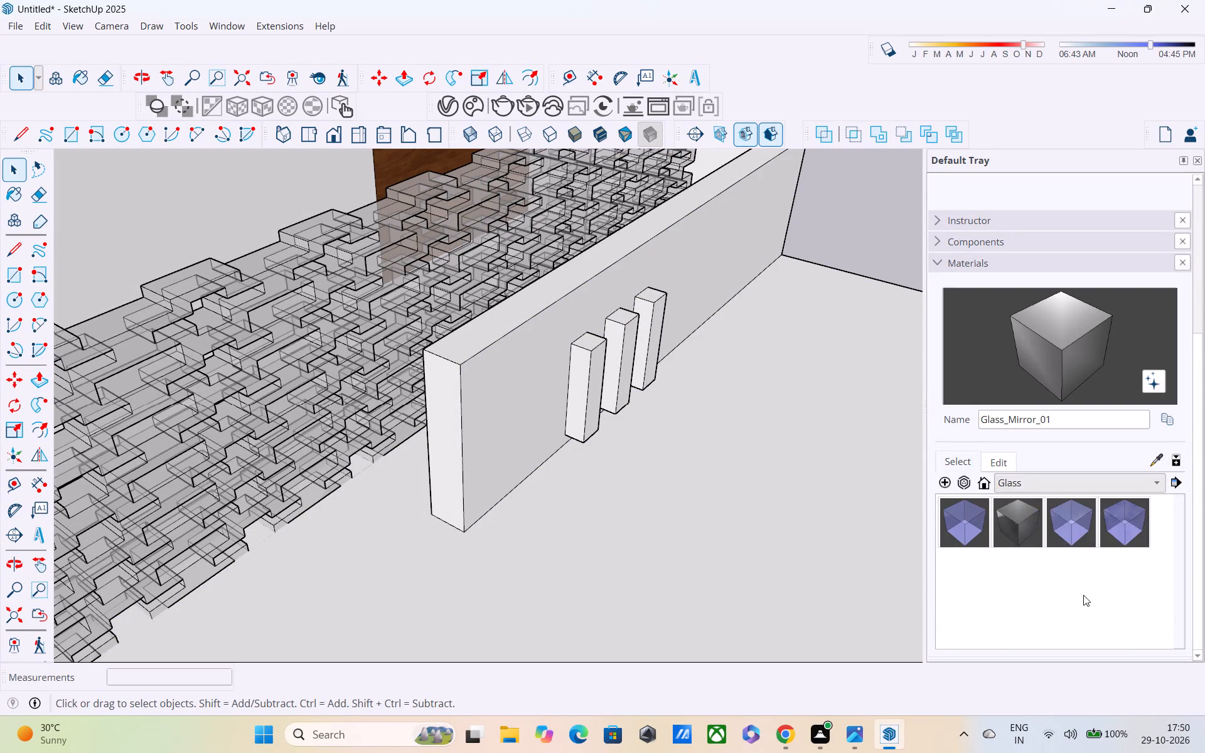
click(1021, 592)
click(602, 366)
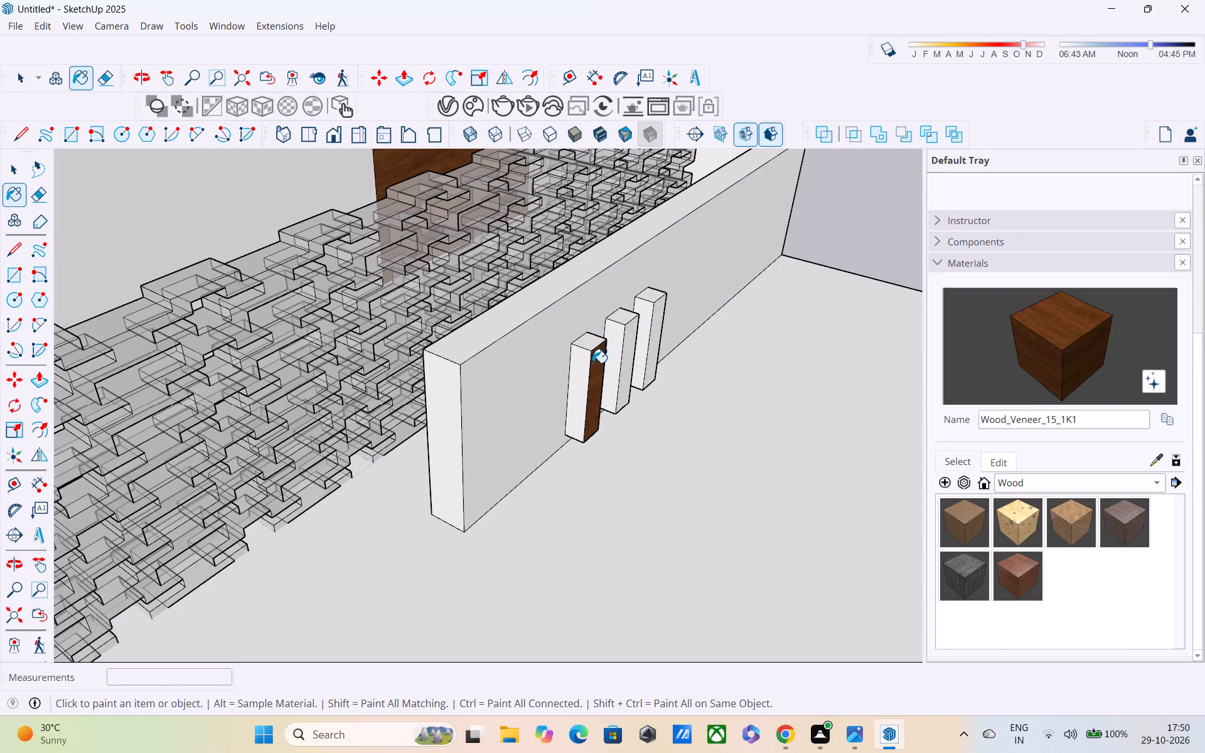
click(586, 352)
click(585, 368)
click(585, 350)
click(589, 348)
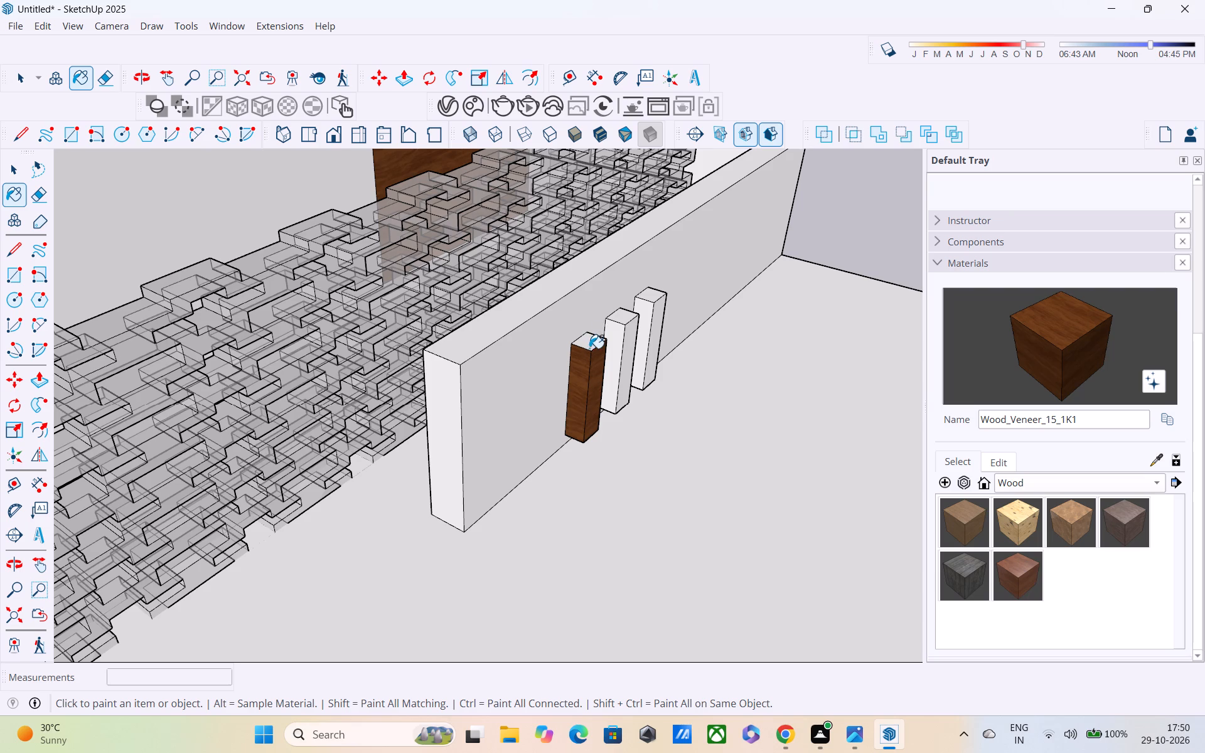
click(617, 324)
click(628, 323)
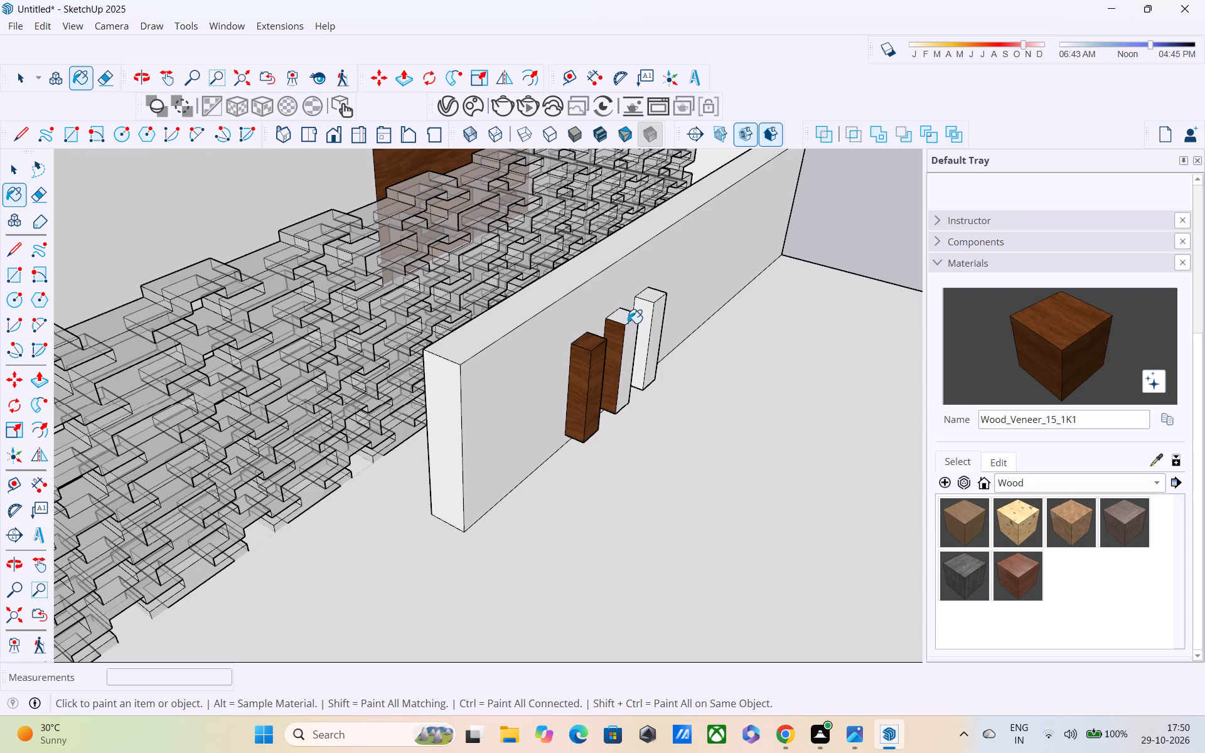
Finish painting the middle block and the underside of the block nearest the wall's free end with Wood_Veneer_15_1K1.
click(633, 344)
click(629, 328)
click(625, 317)
middle_drag(652, 334, 599, 313)
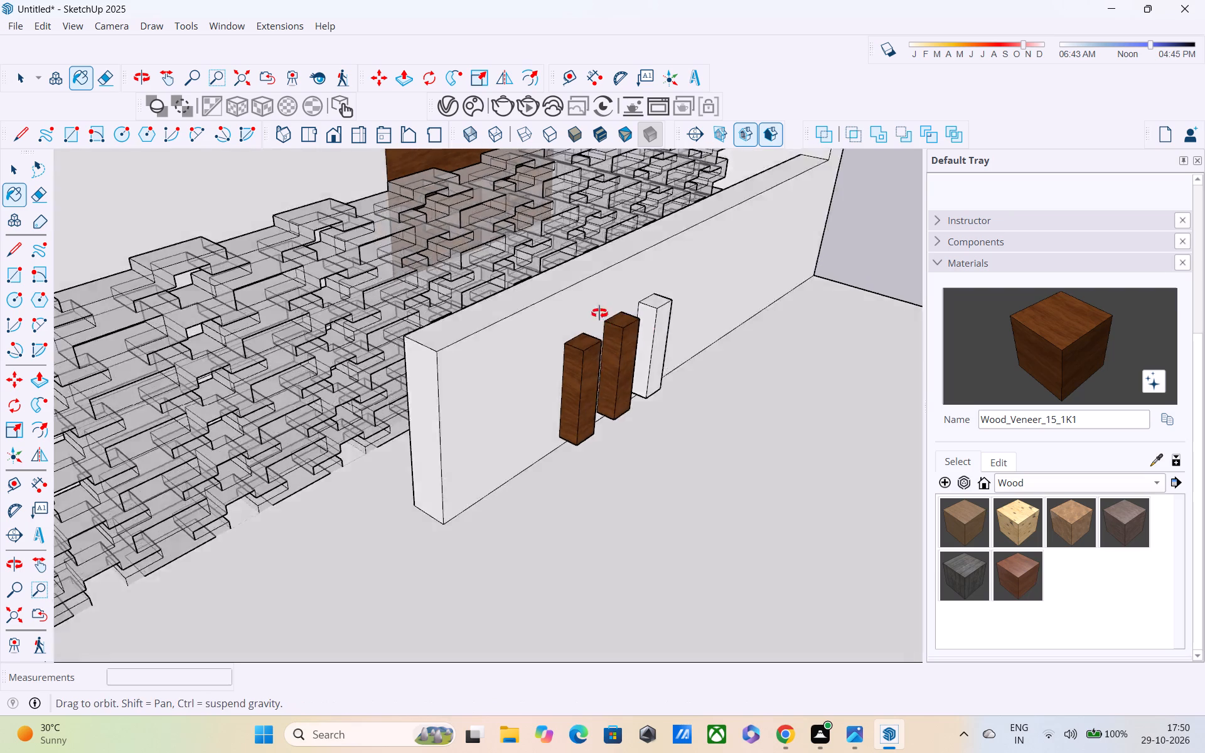
middle_drag(599, 313, 564, 272)
middle_drag(572, 473, 507, 314)
scroll(566, 375, up, 4)
middle_drag(540, 320, 567, 360)
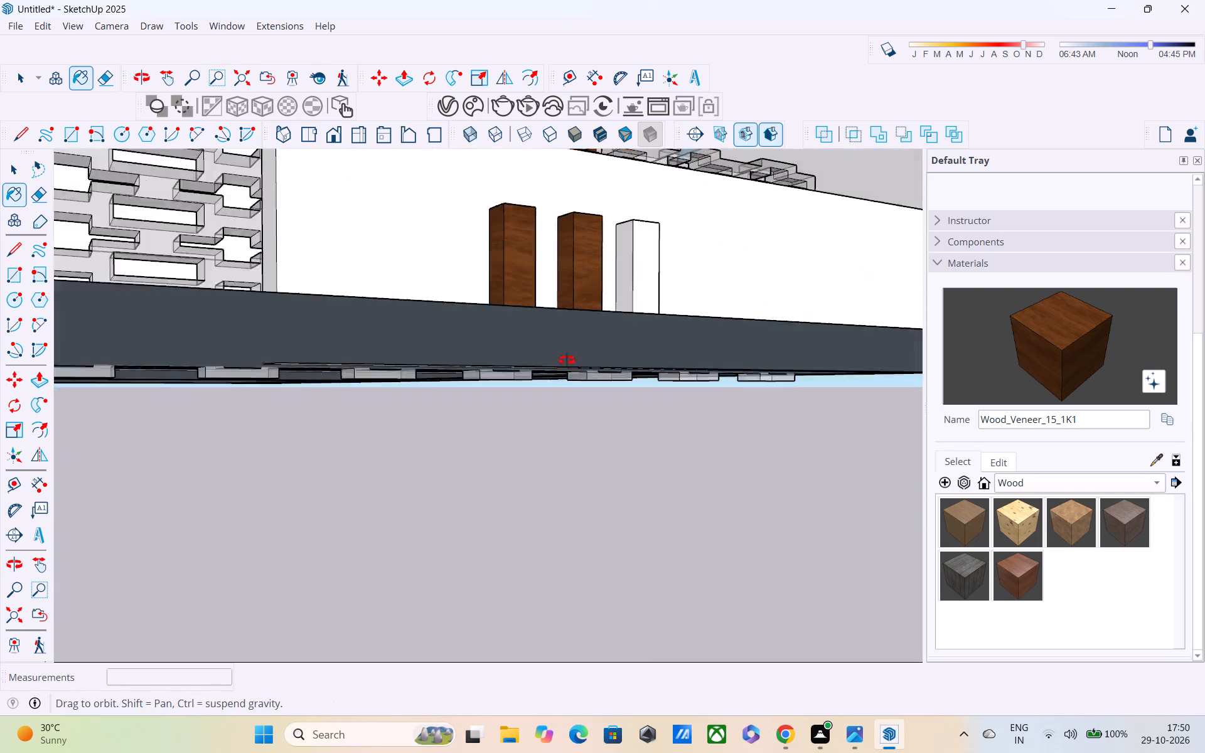
middle_drag(567, 360, 604, 457)
shift+middle_drag(471, 303, 587, 495)
middle_drag(489, 227, 582, 417)
middle_drag(581, 410, 646, 357)
scroll(619, 388, up, 7)
middle_drag(589, 428, 596, 369)
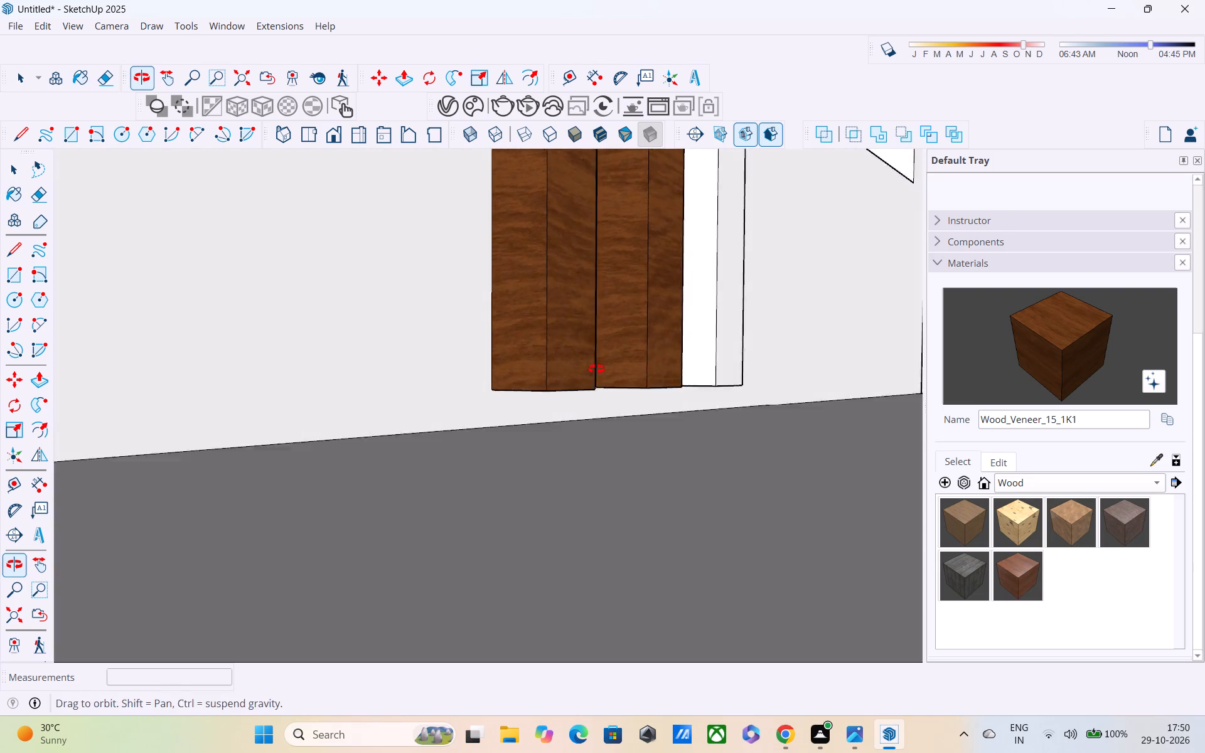
middle_drag(596, 369, 604, 357)
scroll(568, 389, up, 8)
click(557, 372)
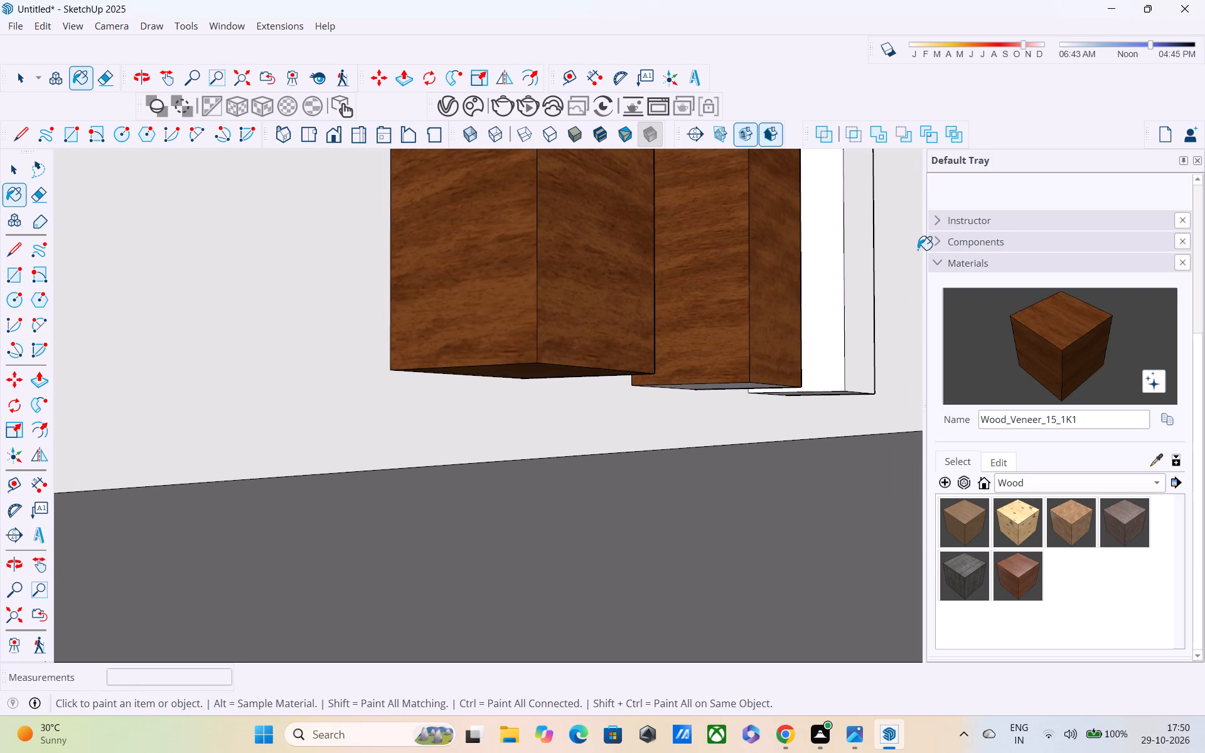
click(754, 385)
Paint the front, free-end side, underside and top of the third block with Wood_Veneer_15_1K1.
middle_drag(760, 378, 717, 420)
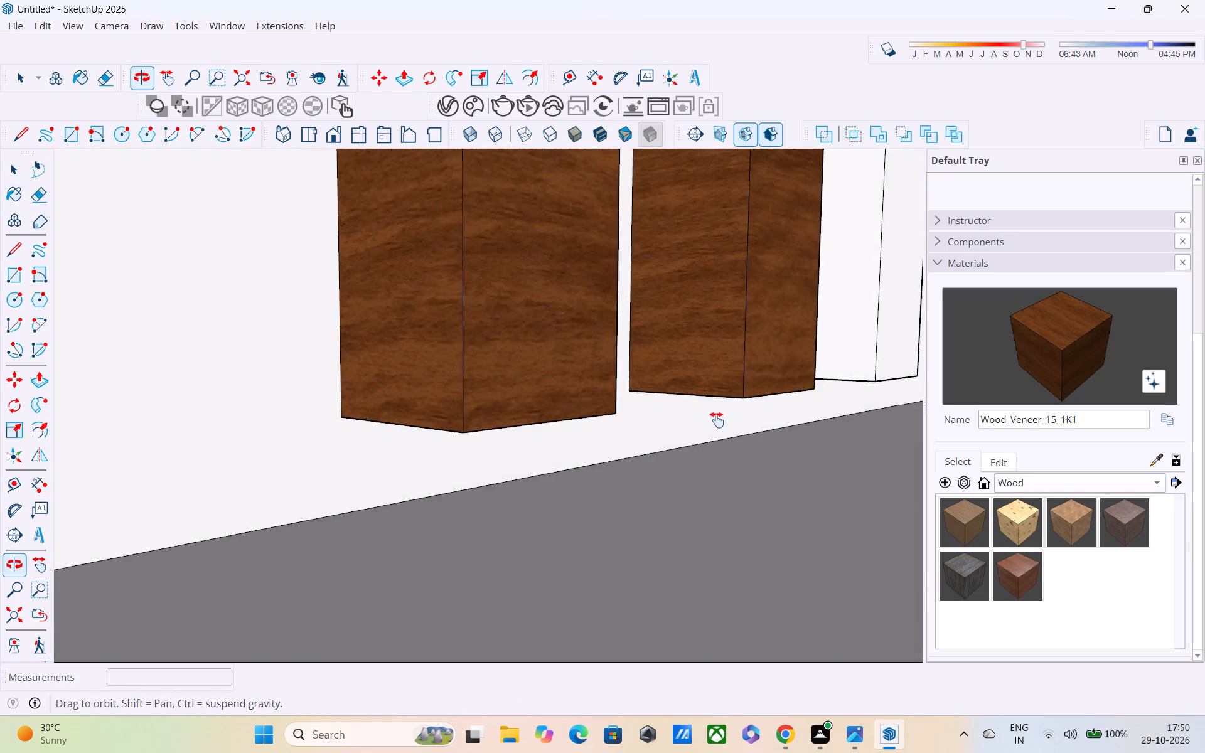
middle_drag(717, 420, 632, 483)
click(774, 339)
click(808, 346)
middle_drag(819, 357, 779, 275)
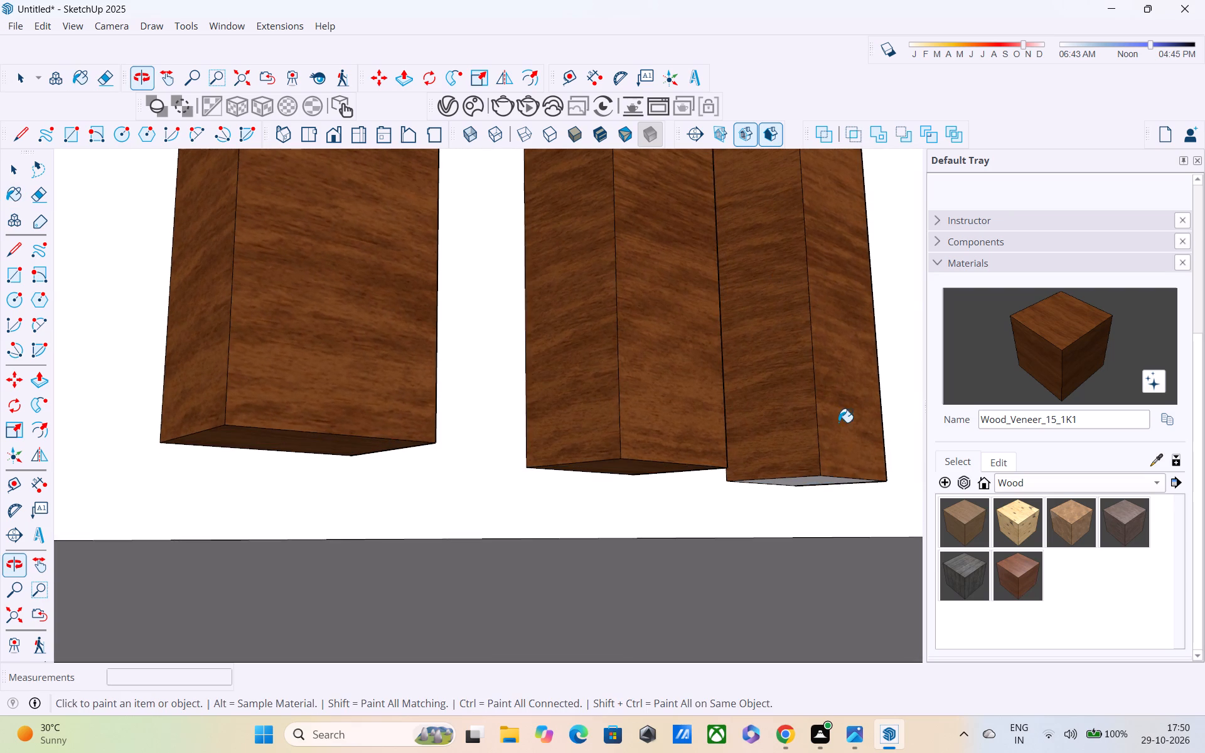
click(831, 479)
middle_drag(828, 461, 412, 752)
scroll(443, 523, down, 1)
middle_drag(443, 525, 443, 530)
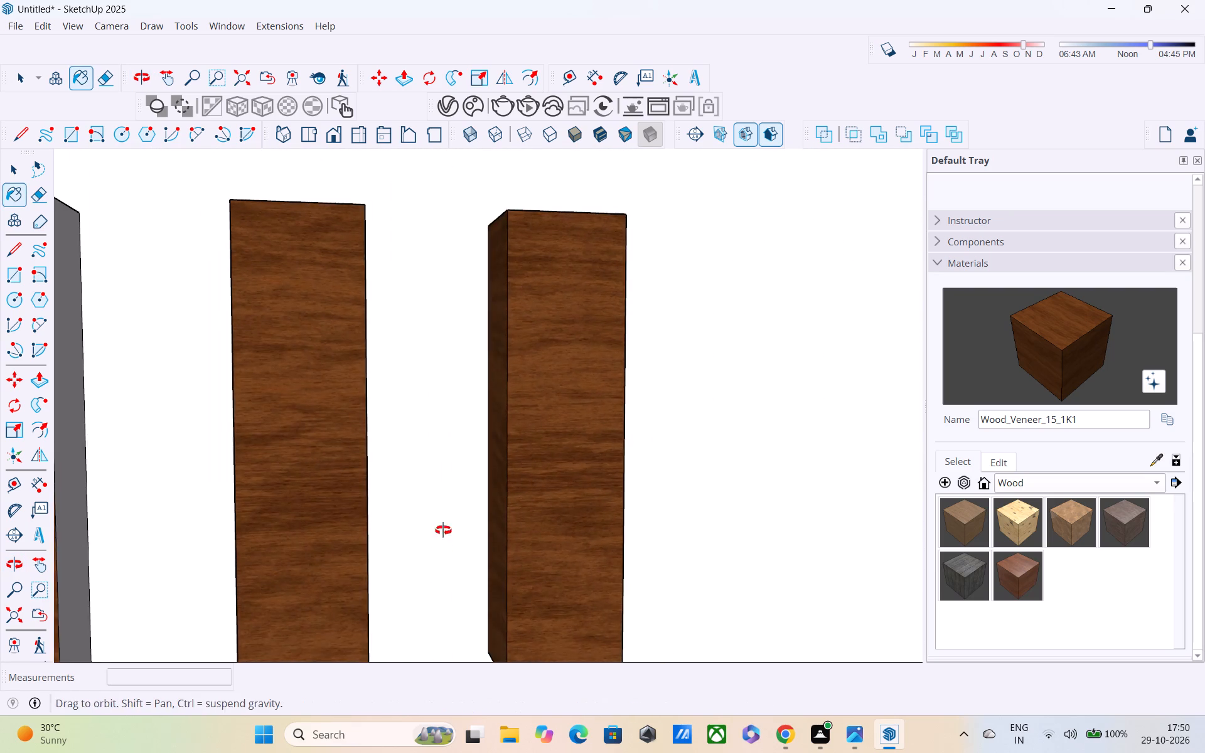
middle_drag(443, 530, 412, 721)
click(564, 233)
Paint the remaining side faces of all three blocks, those facing the side boundary, with Wood_Veneer_15_1K1.
middle_drag(584, 255, 345, 163)
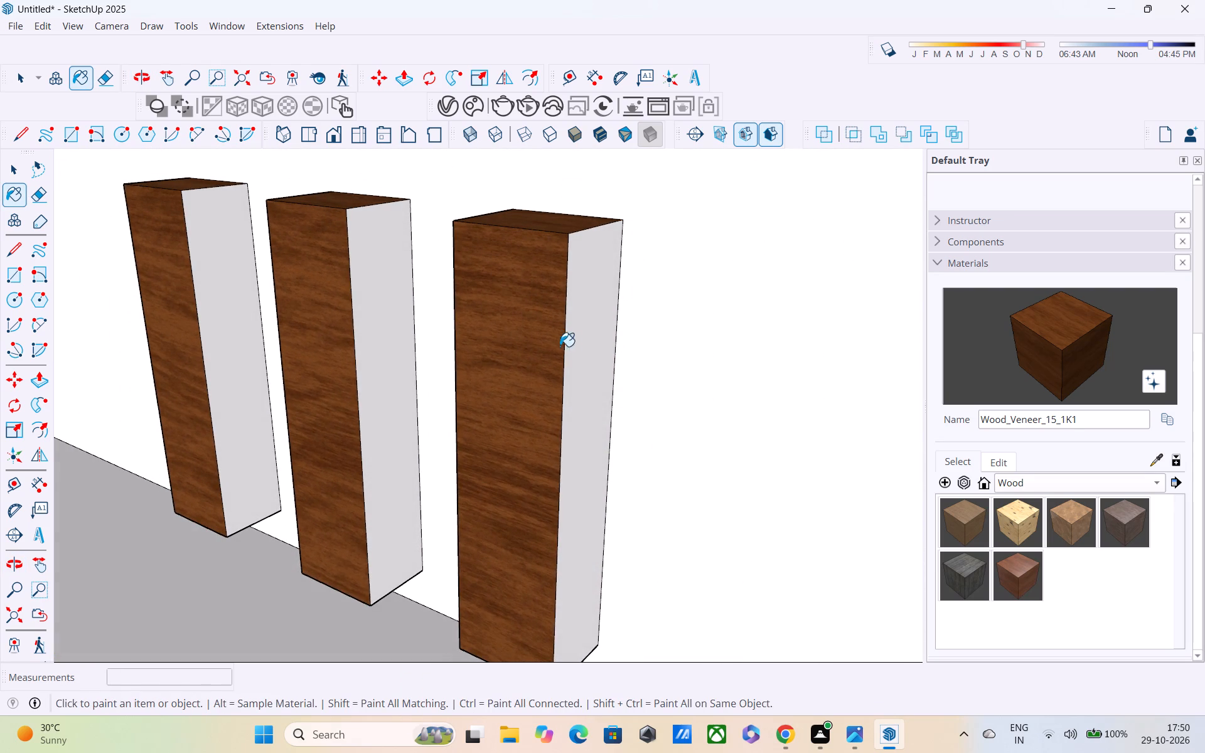
click(583, 370)
click(392, 341)
click(242, 294)
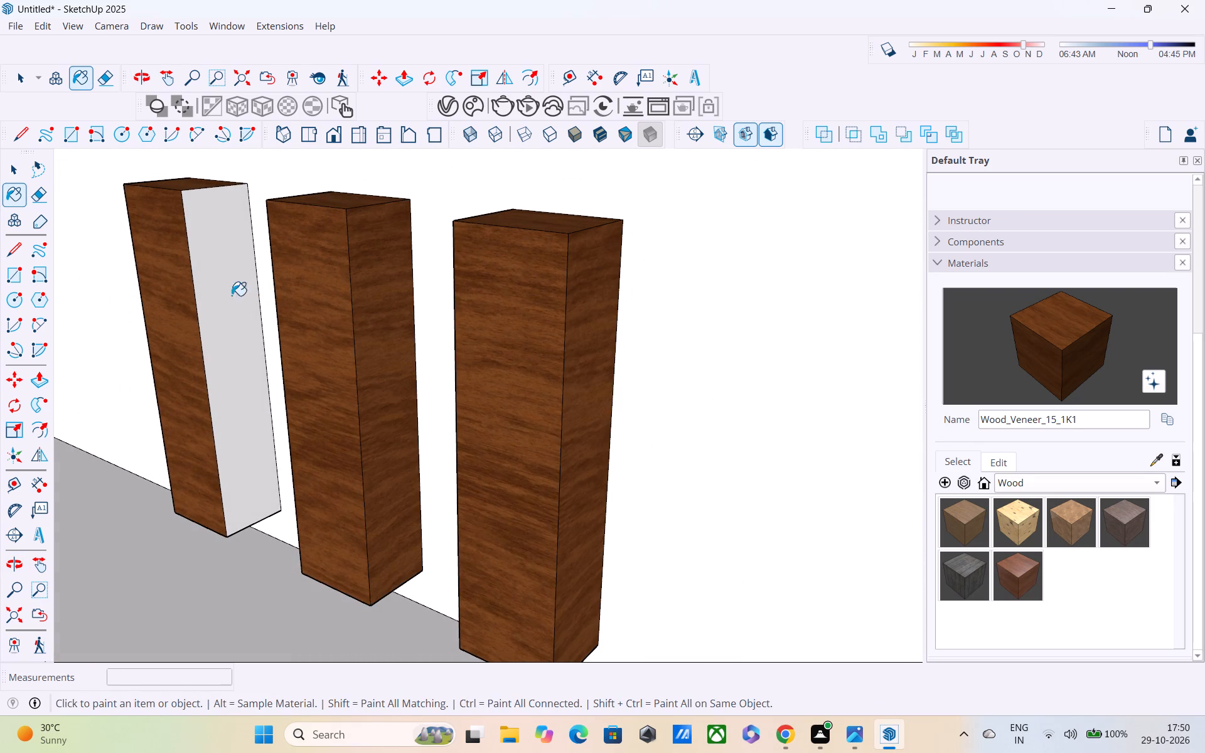
Examine the wood-finished blocks and the front boundary against the whole house front.
scroll(223, 307, down, 2)
shift+middle_drag(236, 318, 479, 476)
scroll(482, 445, down, 8)
middle_drag(508, 411, 533, 323)
scroll(533, 337, down, 6)
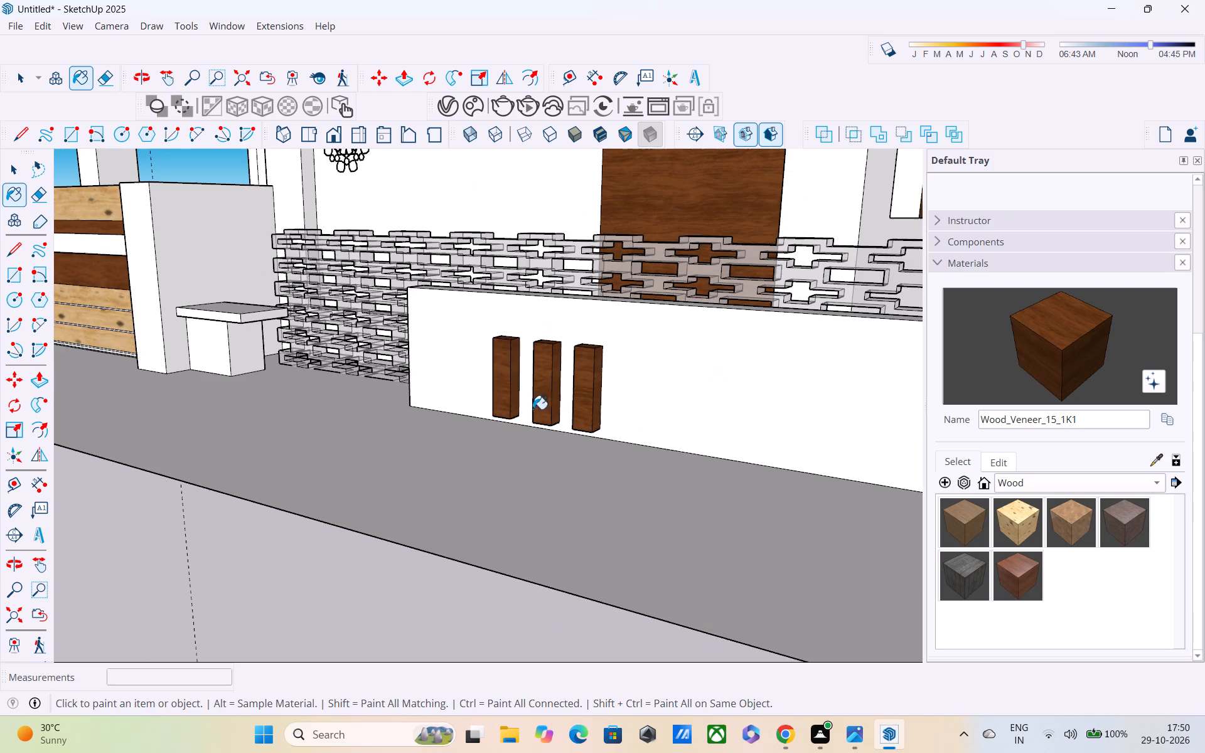
middle_drag(570, 449, 641, 456)
shift+scroll(638, 451, down, 5)
shift+middle_drag(637, 452, 621, 542)
shift+scroll(621, 542, up, 1)
scroll(594, 516, down, 4)
middle_drag(561, 531, 535, 531)
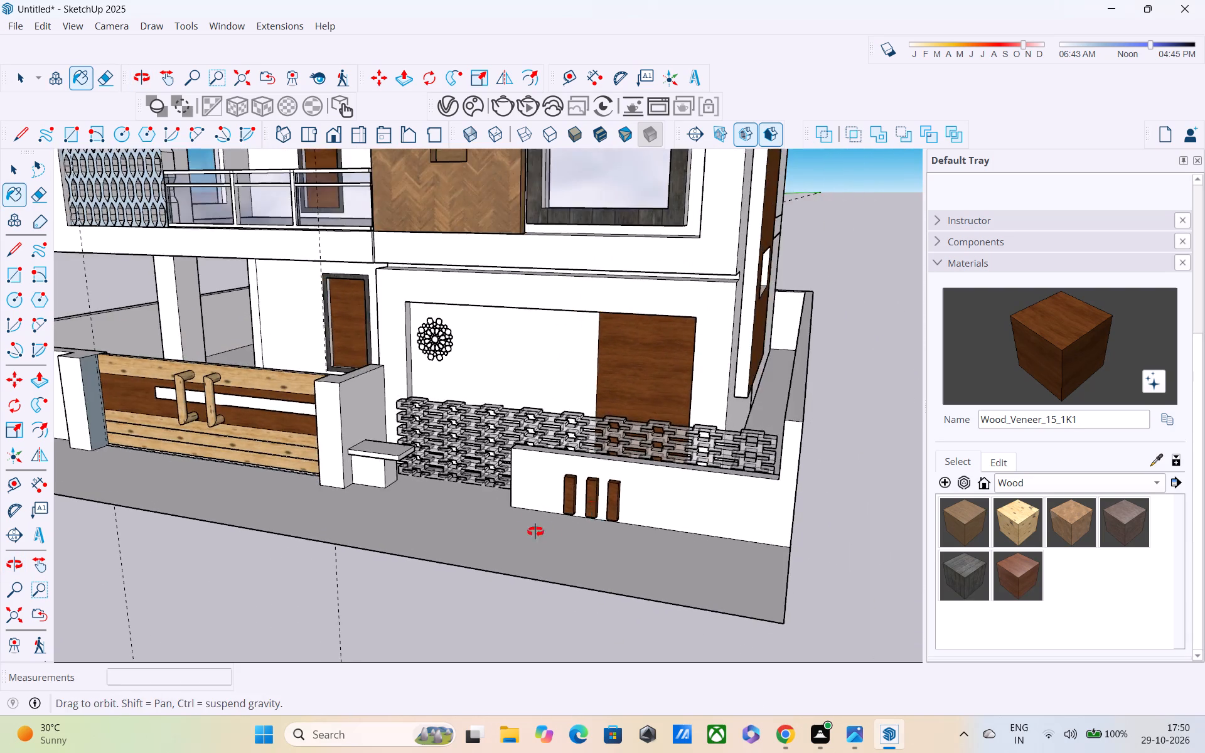
middle_drag(535, 531, 495, 518)
scroll(493, 509, down, 5)
scroll(493, 515, up, 1)
middle_drag(491, 518, 776, 484)
middle_drag(714, 483, 484, 483)
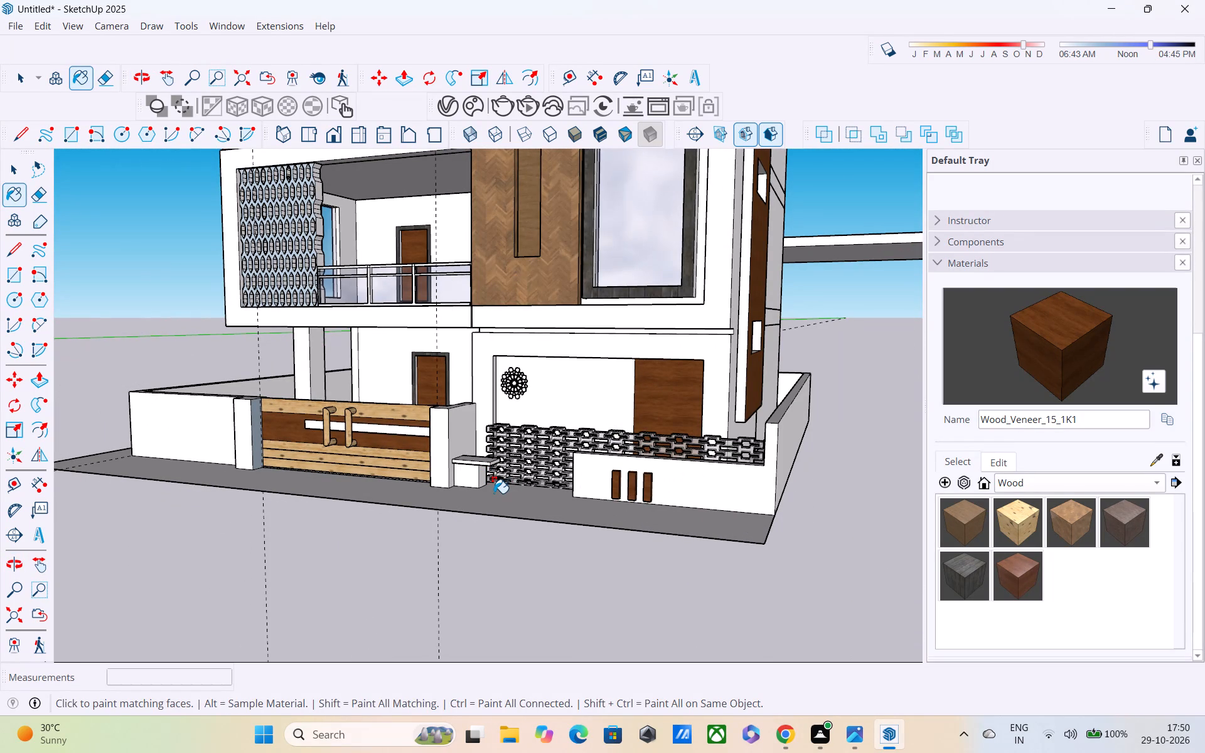
Overwrite the existing file of the reddish-brown wood material in the Wood collection.
drag(1034, 575, 1019, 575)
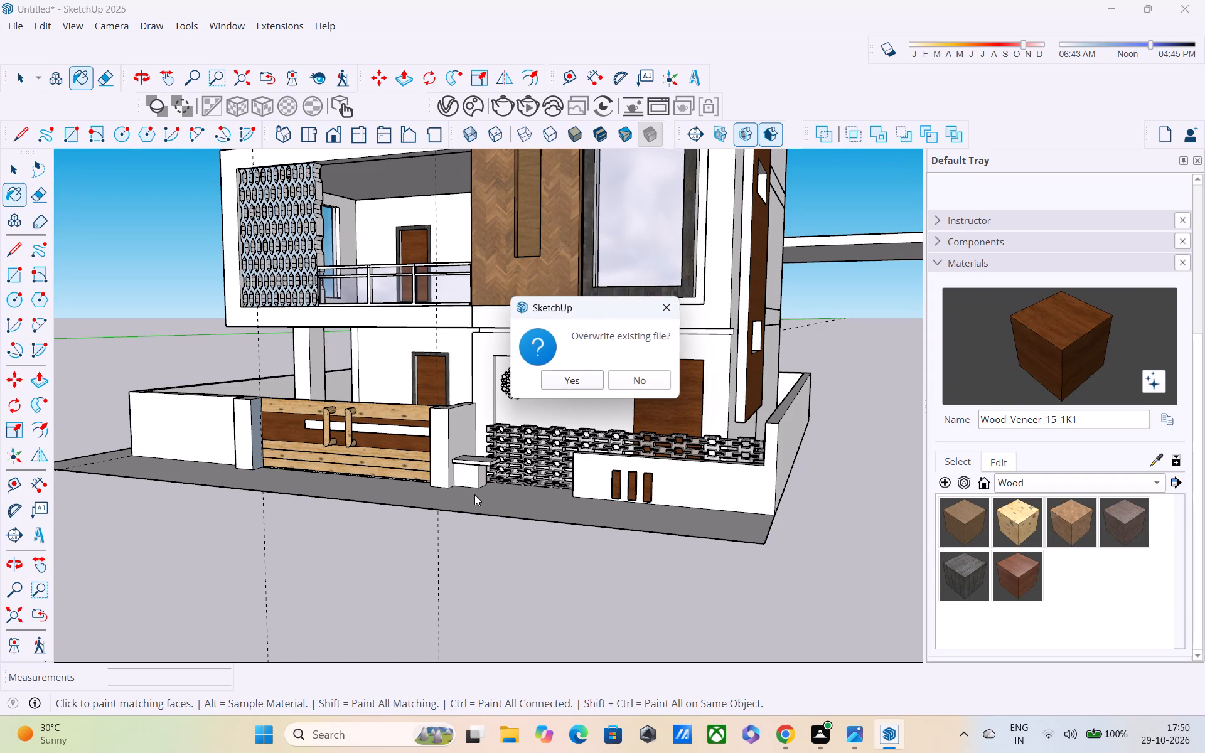
click(544, 377)
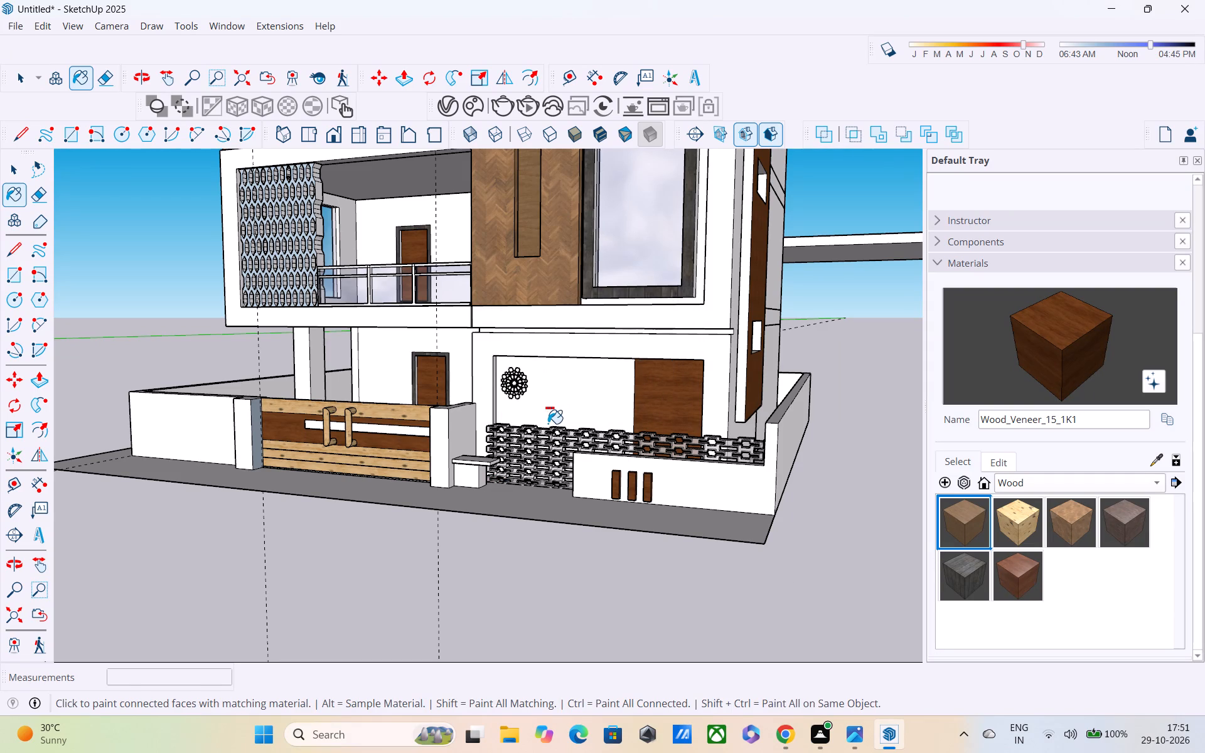
Save the model as SK UP PRO 25 in the Documents folder, purging unused items.
key(ctrl+s)
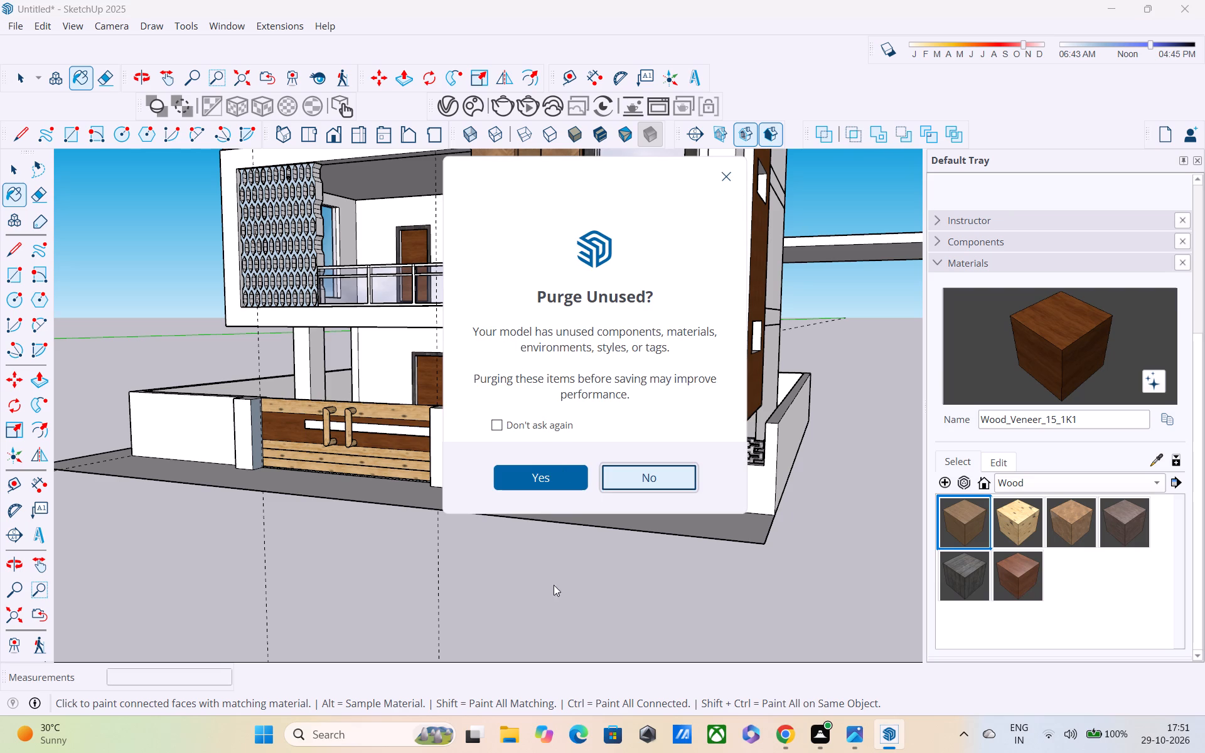
click(550, 474)
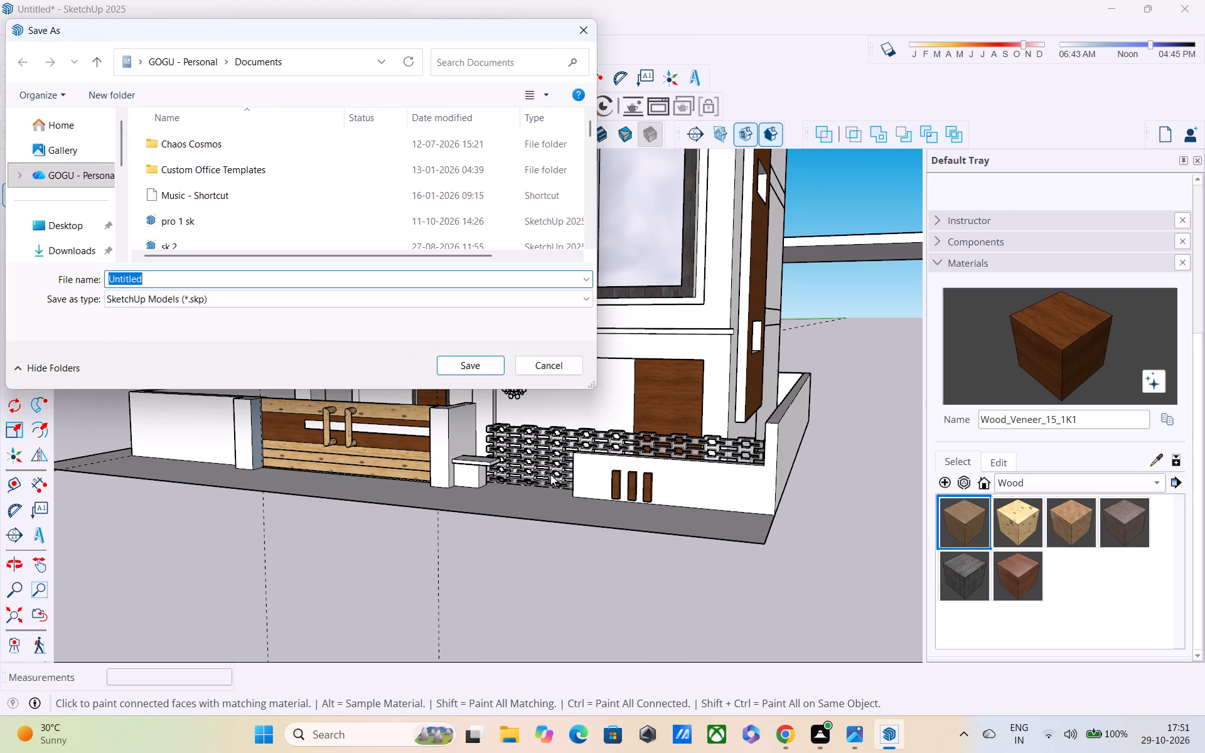
key(BackSpace)
text(SK UO)
key(BackSpace)
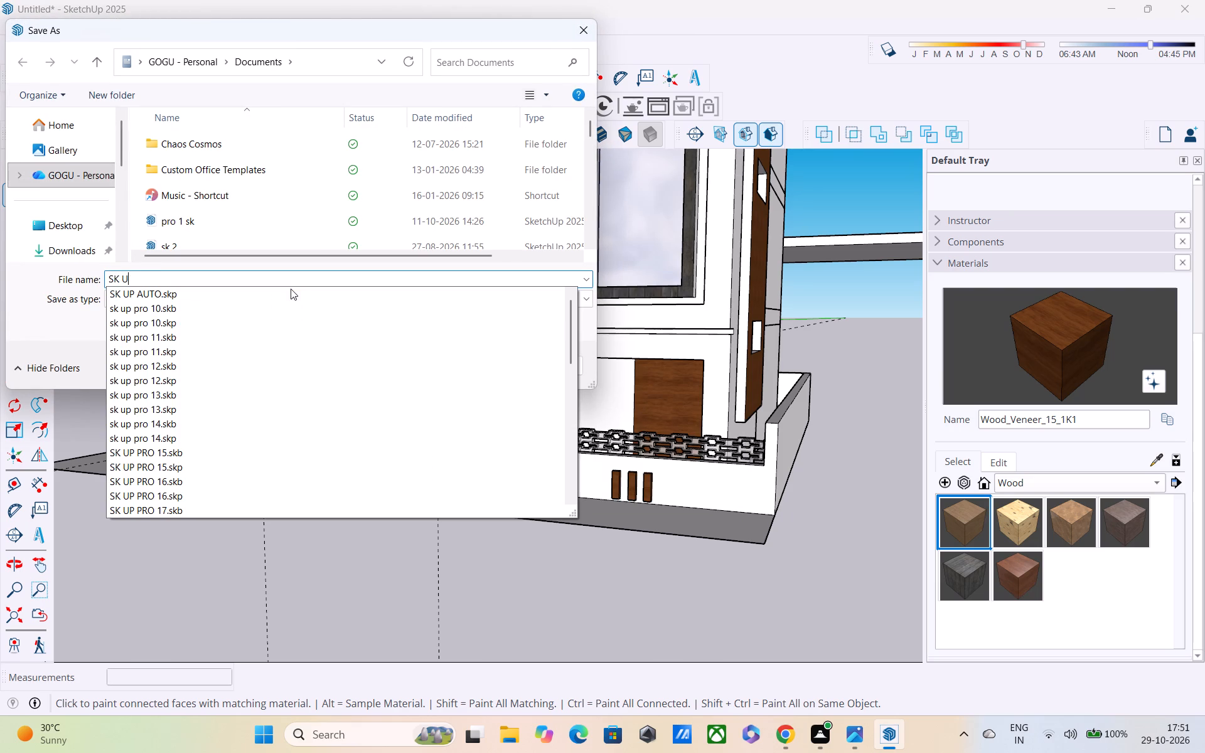
key(p)
key(space)
text(PRO 24)
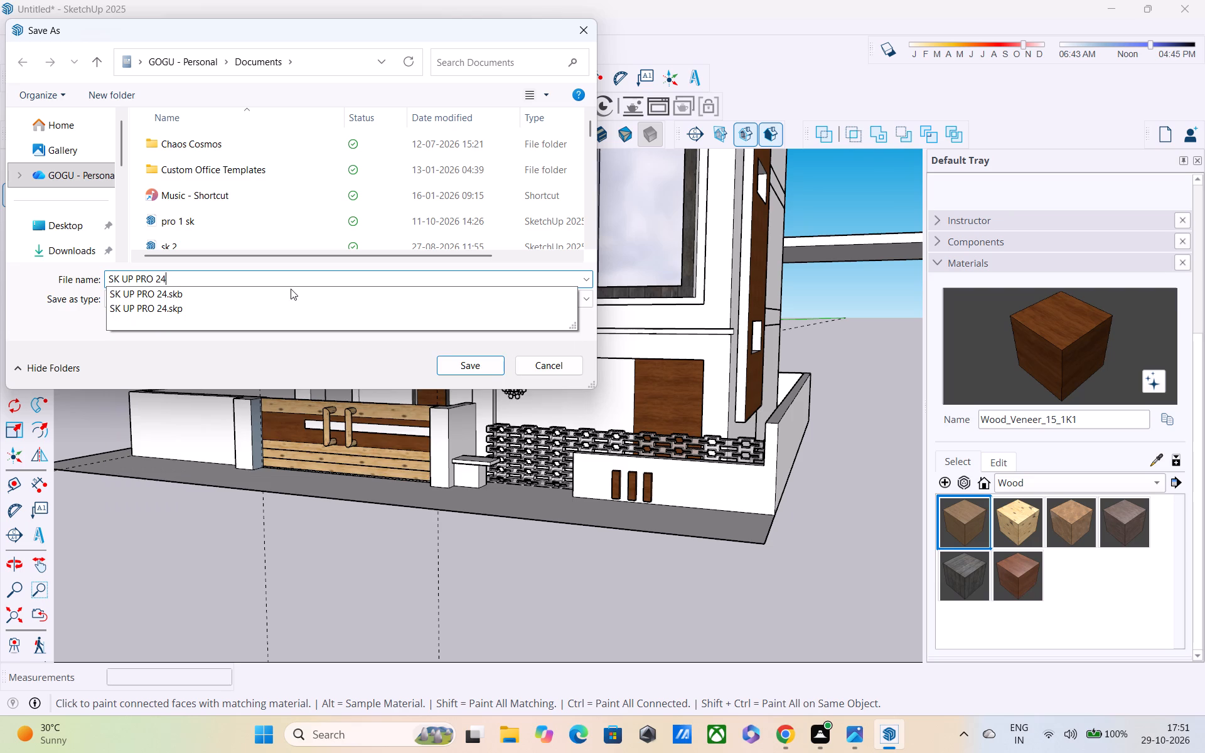
key(BackSpace)
key(5)
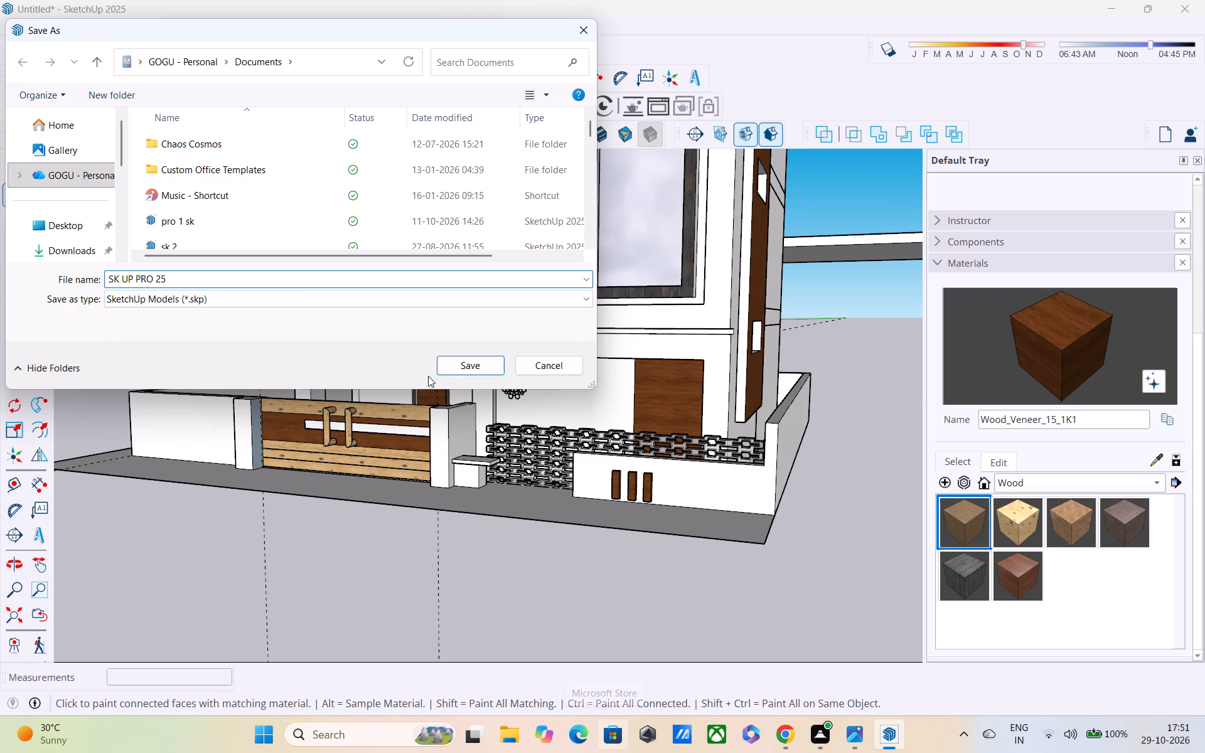
click(445, 370)
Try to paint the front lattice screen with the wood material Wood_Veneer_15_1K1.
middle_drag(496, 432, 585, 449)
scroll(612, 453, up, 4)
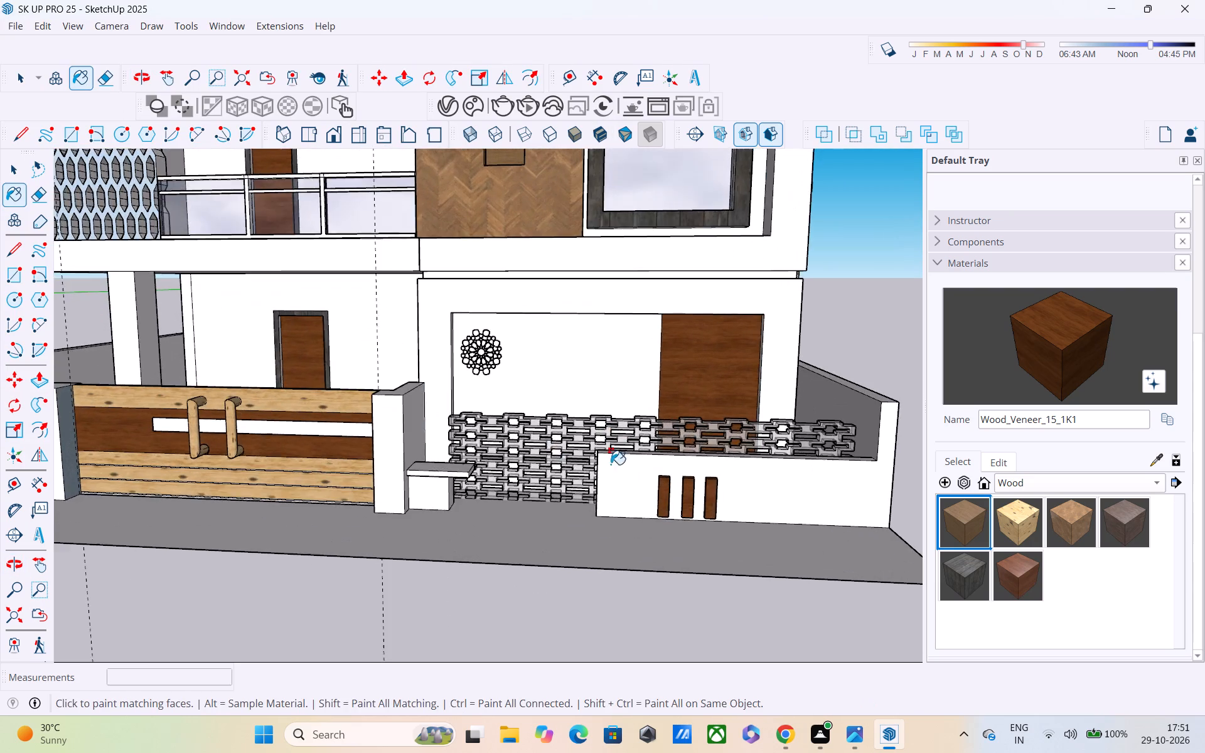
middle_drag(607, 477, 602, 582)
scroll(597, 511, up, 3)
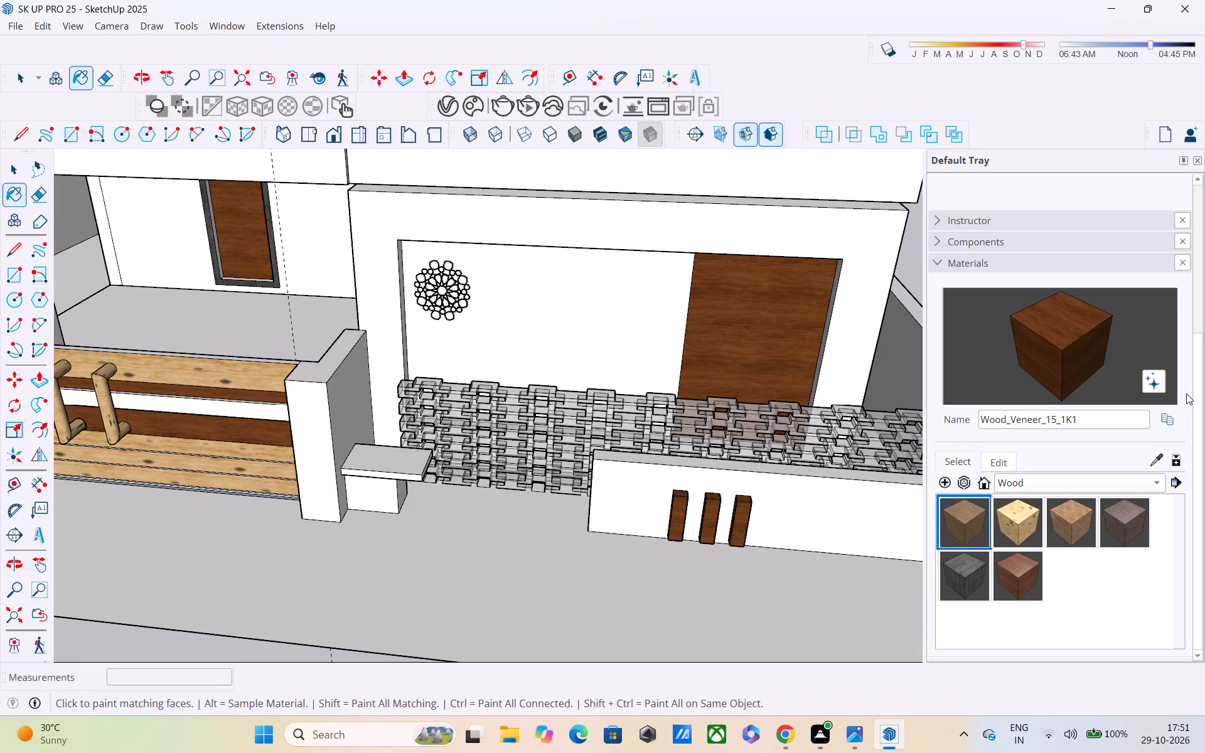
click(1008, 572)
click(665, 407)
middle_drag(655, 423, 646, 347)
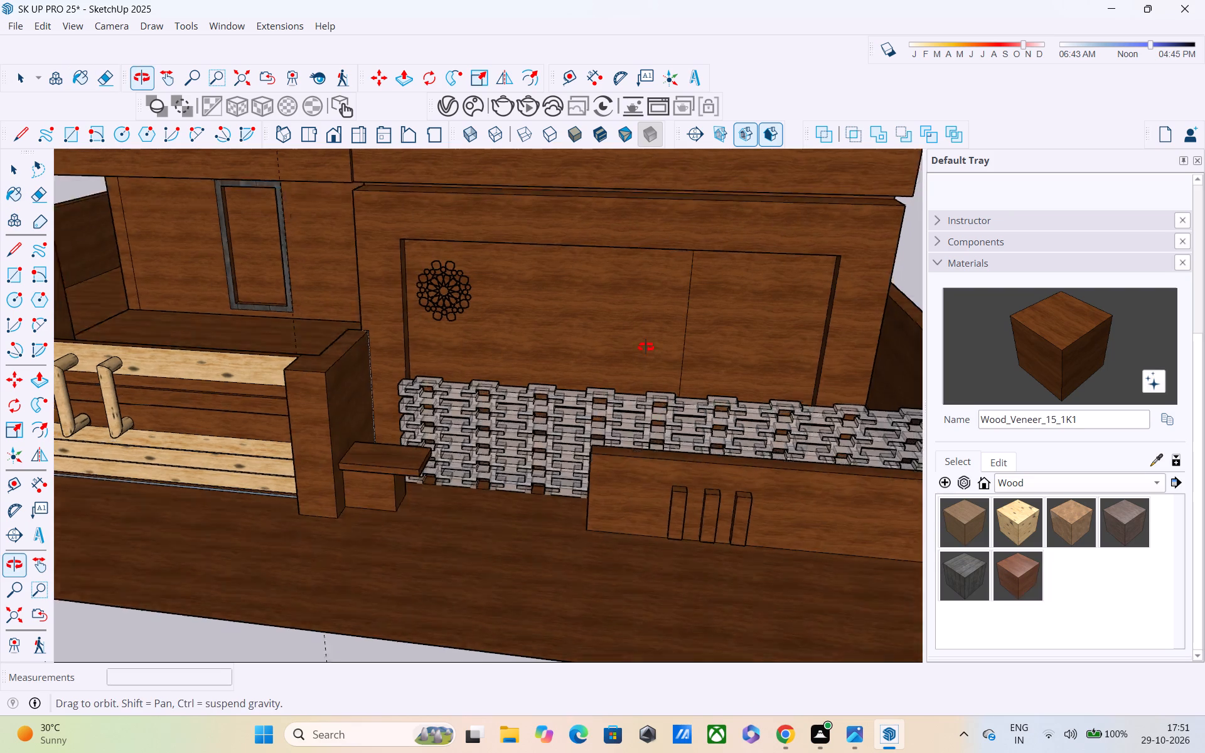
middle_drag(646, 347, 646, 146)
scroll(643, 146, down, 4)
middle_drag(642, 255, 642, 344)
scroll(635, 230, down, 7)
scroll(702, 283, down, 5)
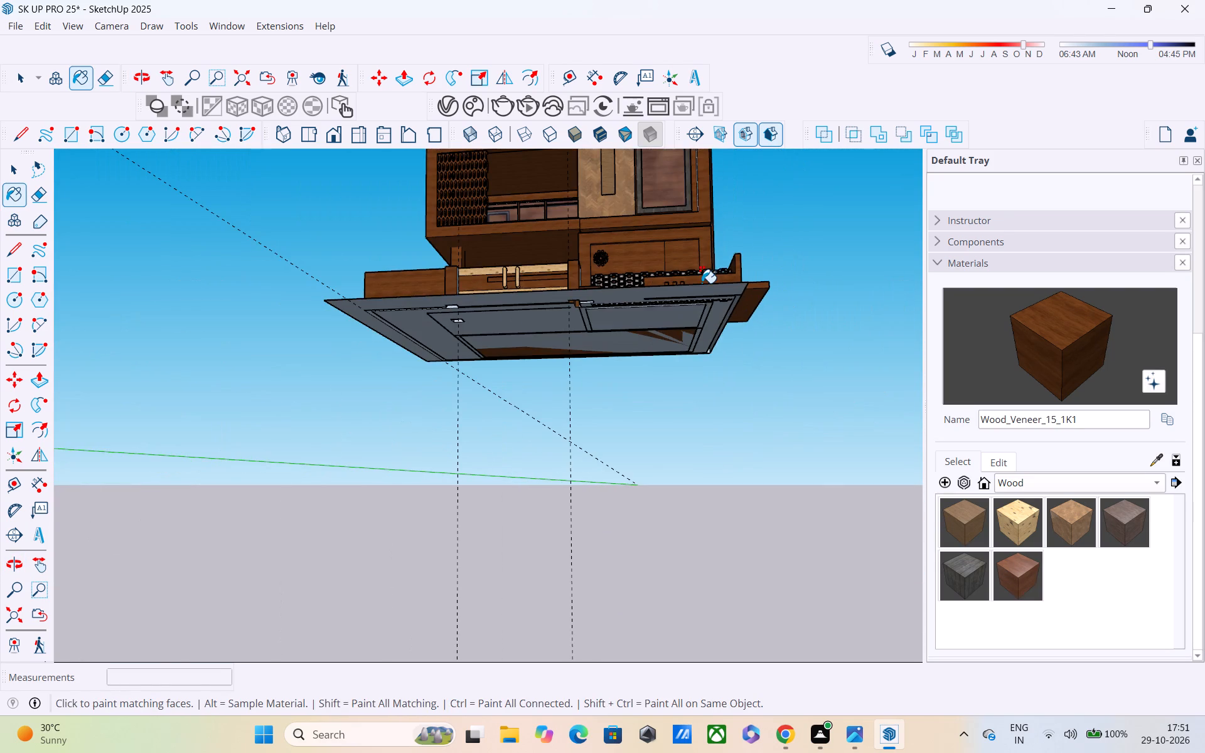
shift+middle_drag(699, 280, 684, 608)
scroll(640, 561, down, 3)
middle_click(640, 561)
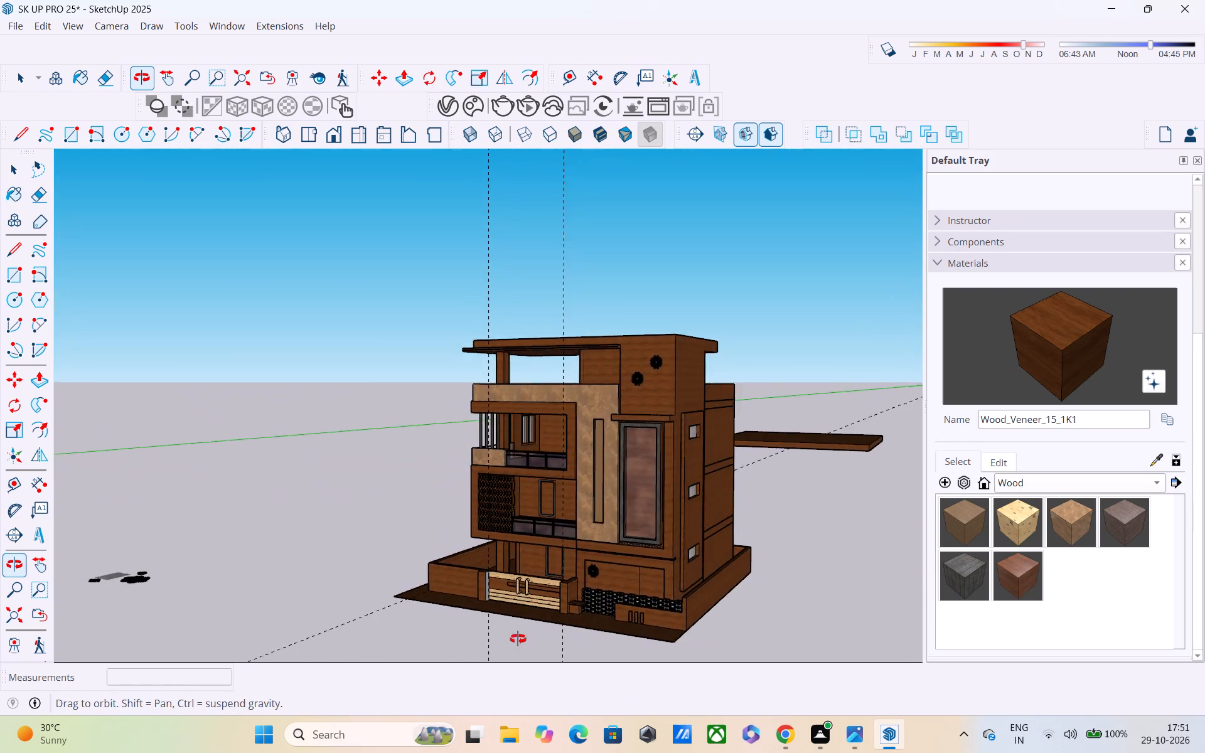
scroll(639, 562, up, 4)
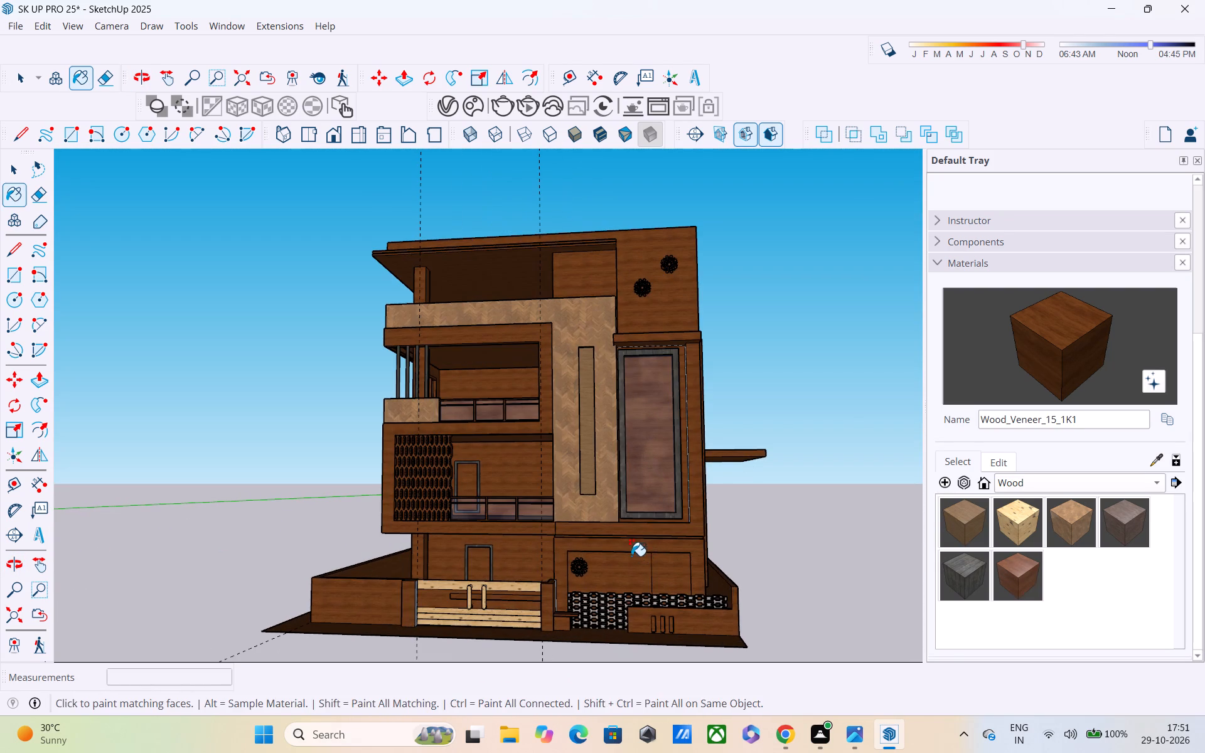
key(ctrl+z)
Open the front lattice screen's group and paint its selected geometry with Wood_Veneer_15_1K1.
key(space)
double_click(606, 619)
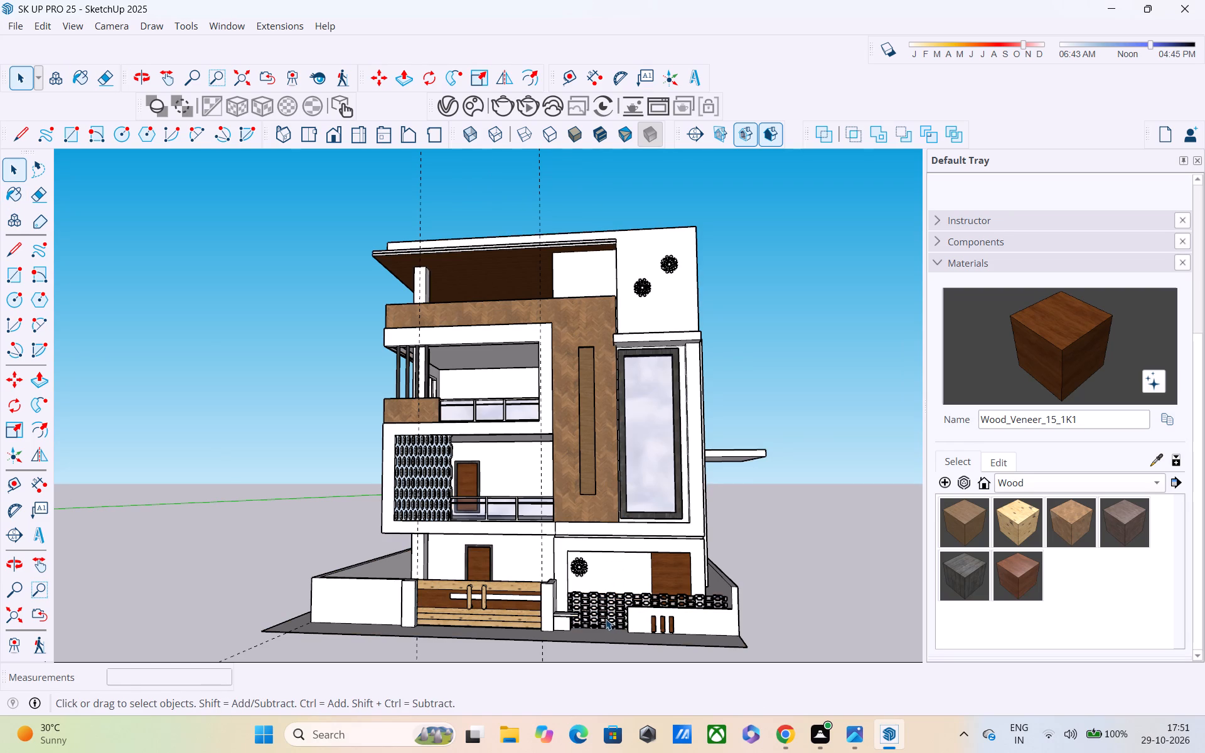
click(606, 607)
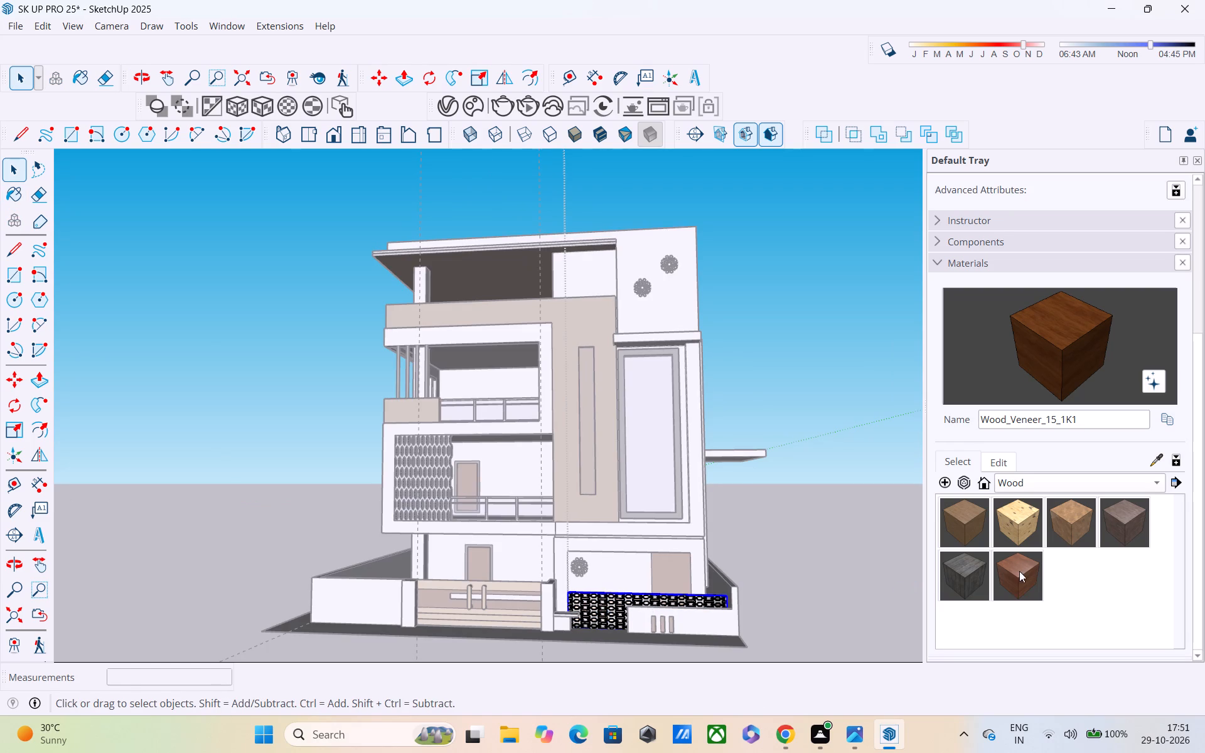
click(1019, 571)
click(584, 604)
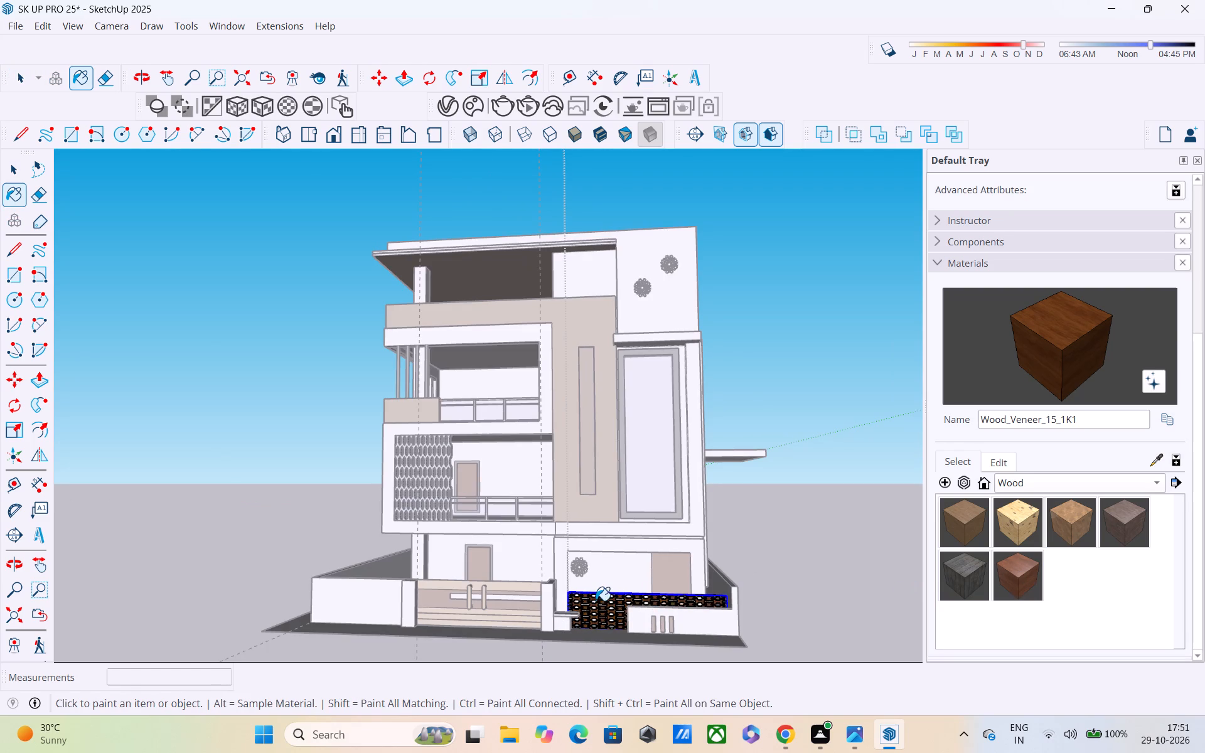
Lighten the Wood_Veneer_15_1K1 material to a bright orange wood tone by raising its colour's brightness.
middle_drag(596, 602, 597, 651)
scroll(655, 621, up, 6)
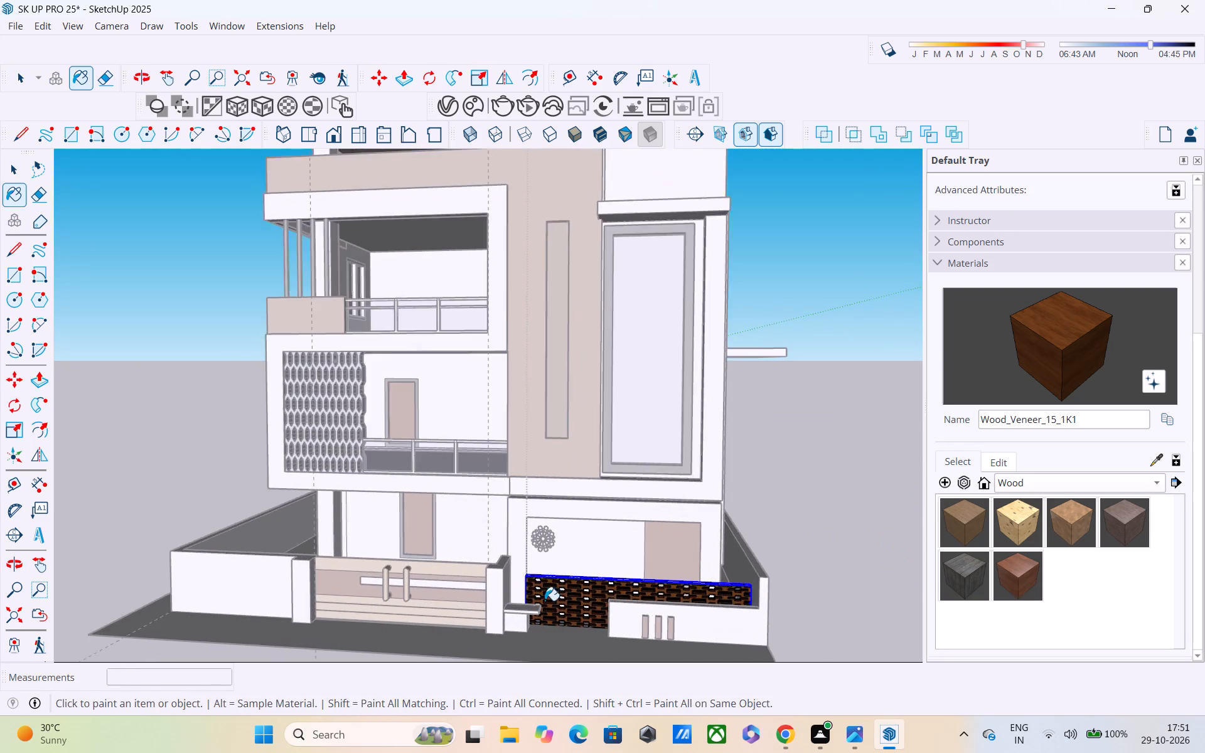
scroll(545, 601, up, 14)
middle_drag(546, 569, 481, 520)
scroll(483, 508, down, 6)
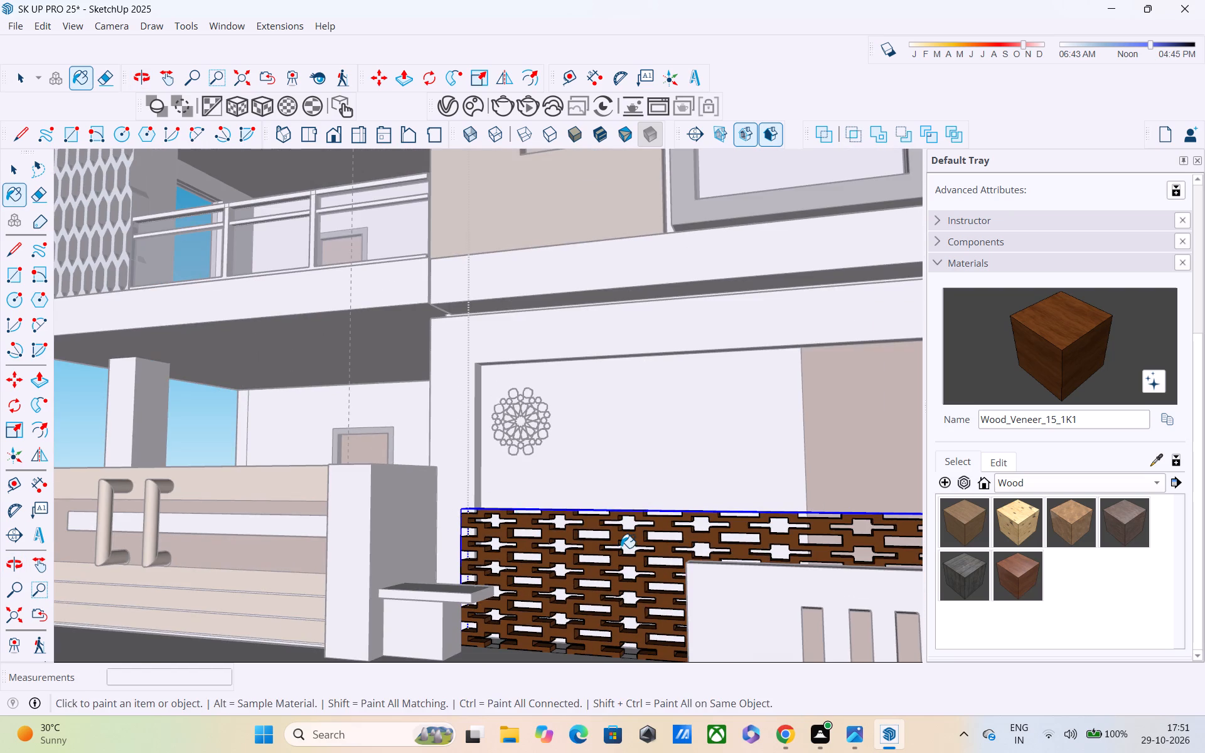
scroll(623, 548, down, 3)
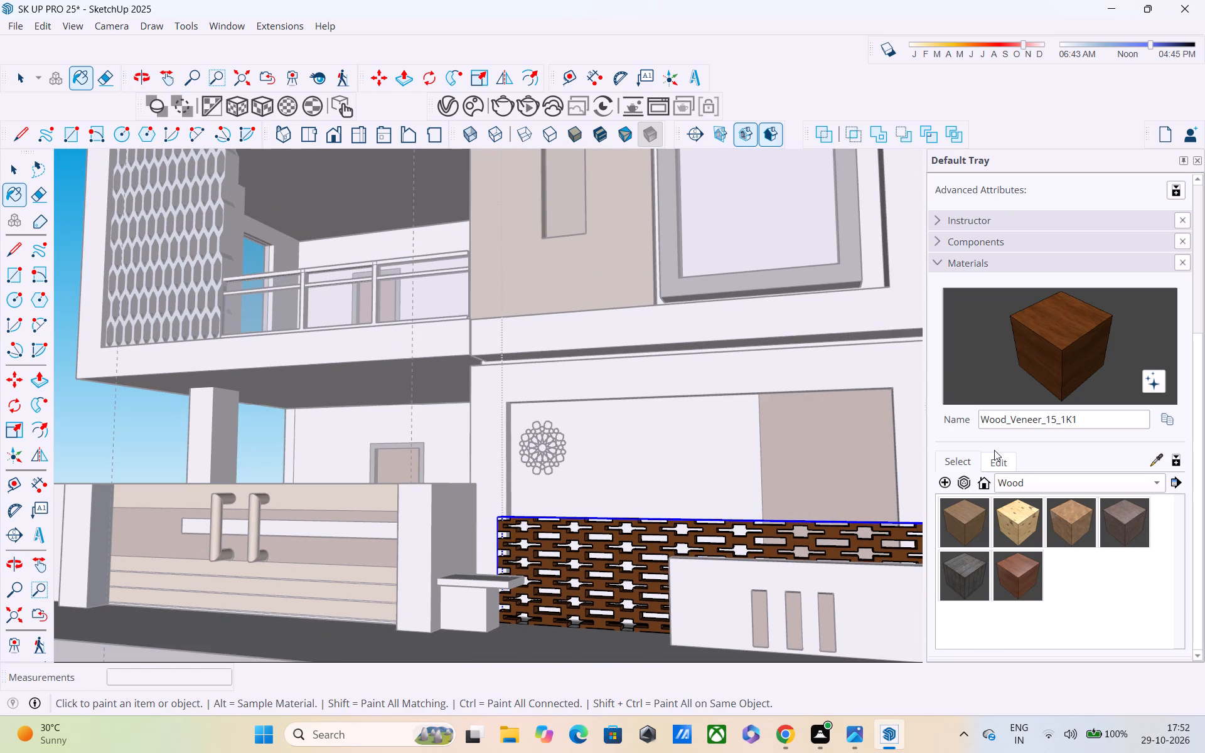
click(994, 450)
click(1000, 465)
drag(1017, 552, 1019, 531)
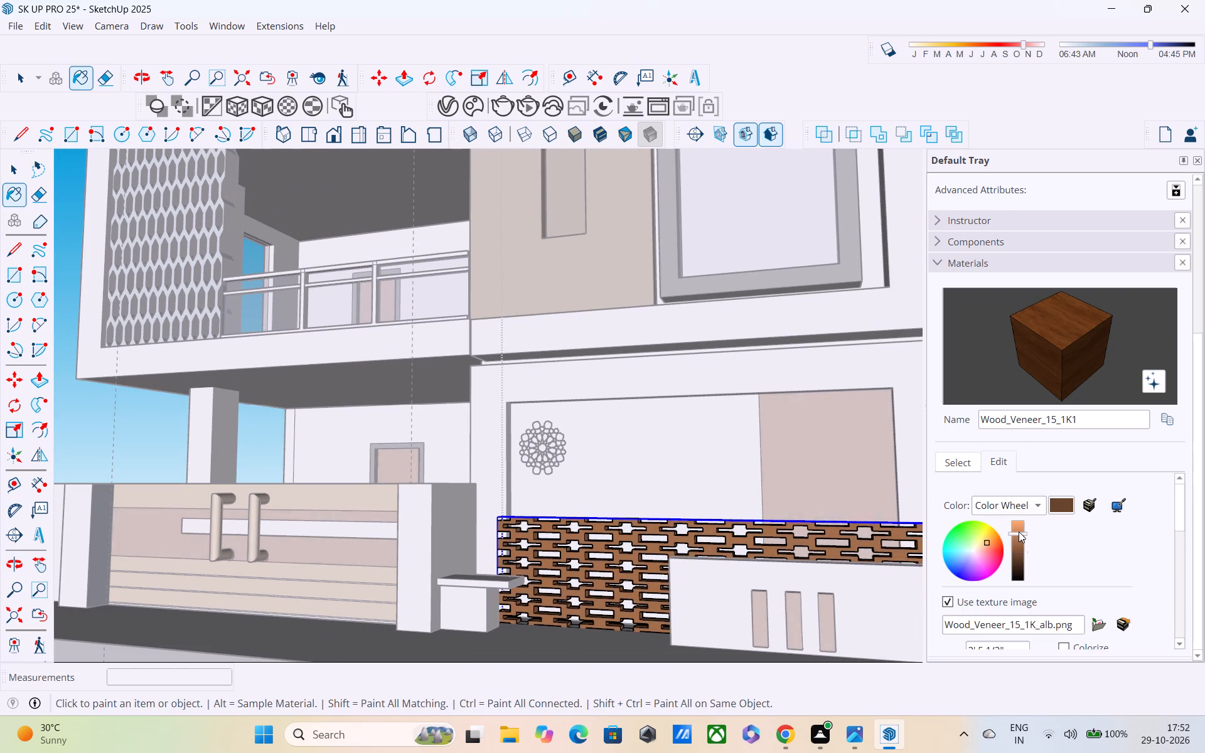
drag(1019, 531, 1019, 531)
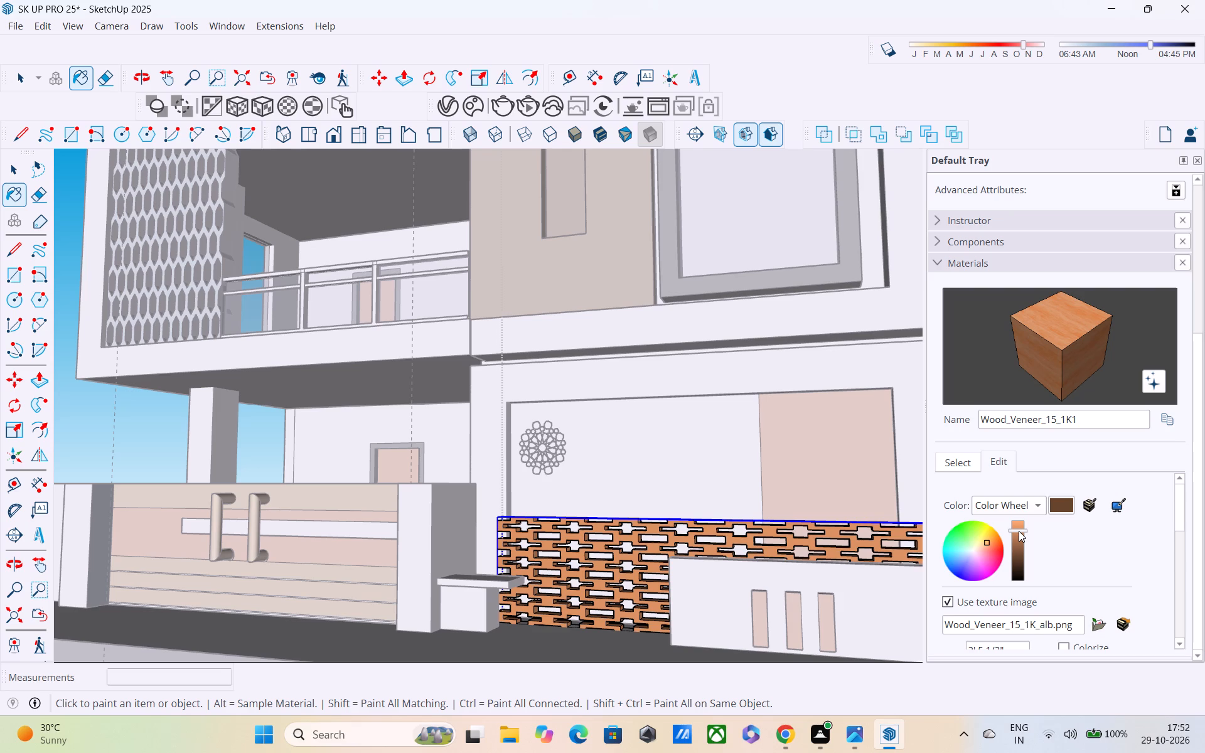
drag(1019, 531, 1019, 525)
scroll(960, 527, down, 3)
key(space)
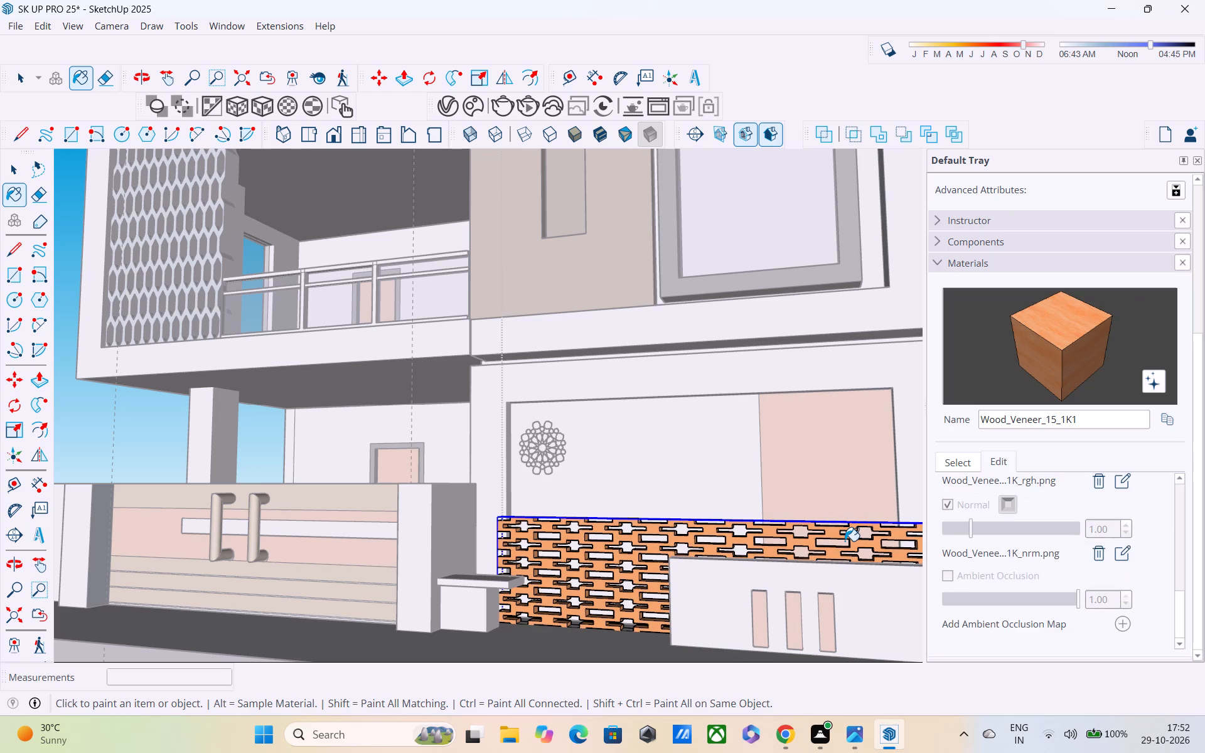
scroll(722, 553, down, 5)
key(space)
key(space)
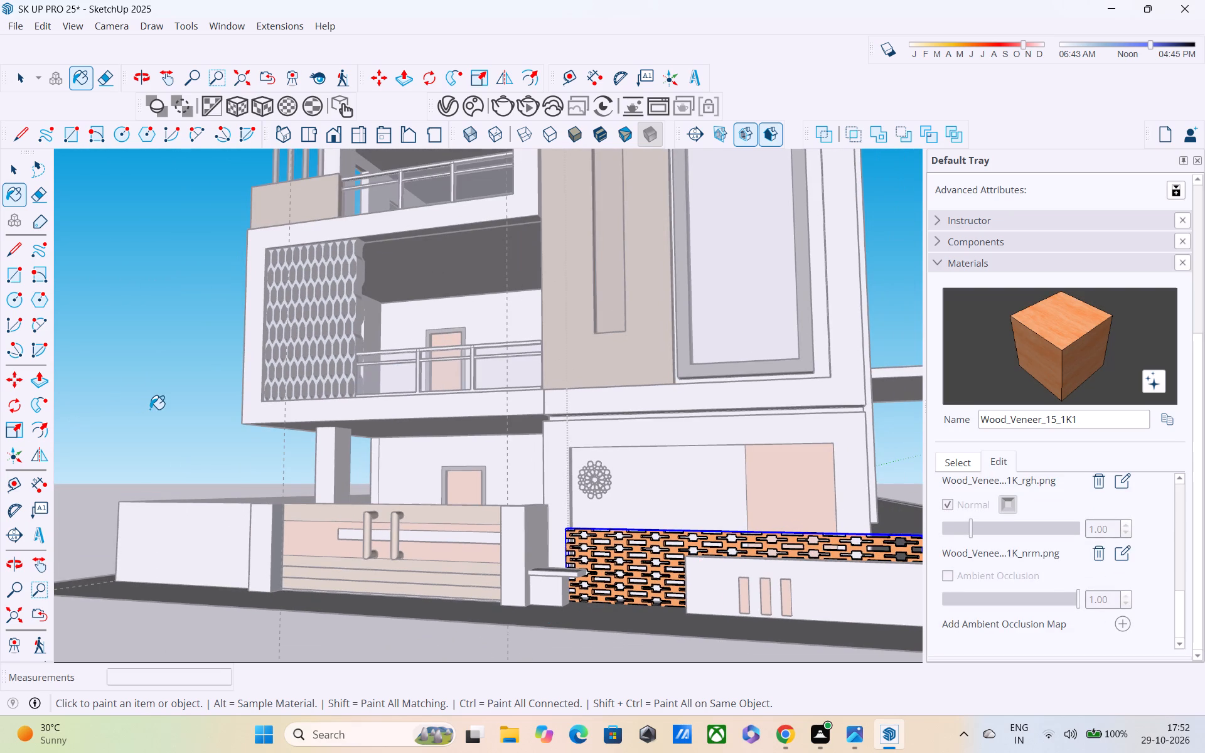
Close the front lattice screen's group and examine the lightened wood finish across the front elevation.
click(150, 409)
key(Escape)
key(Escape)
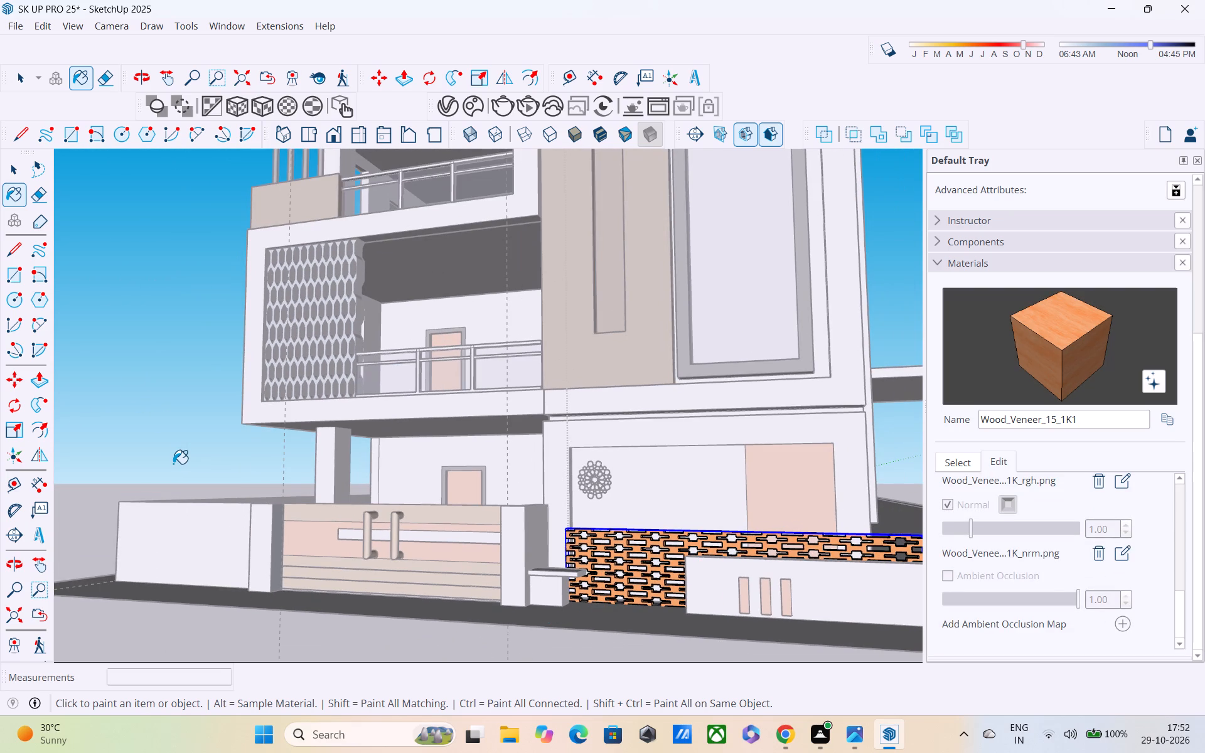
key(space)
click(173, 466)
click(171, 465)
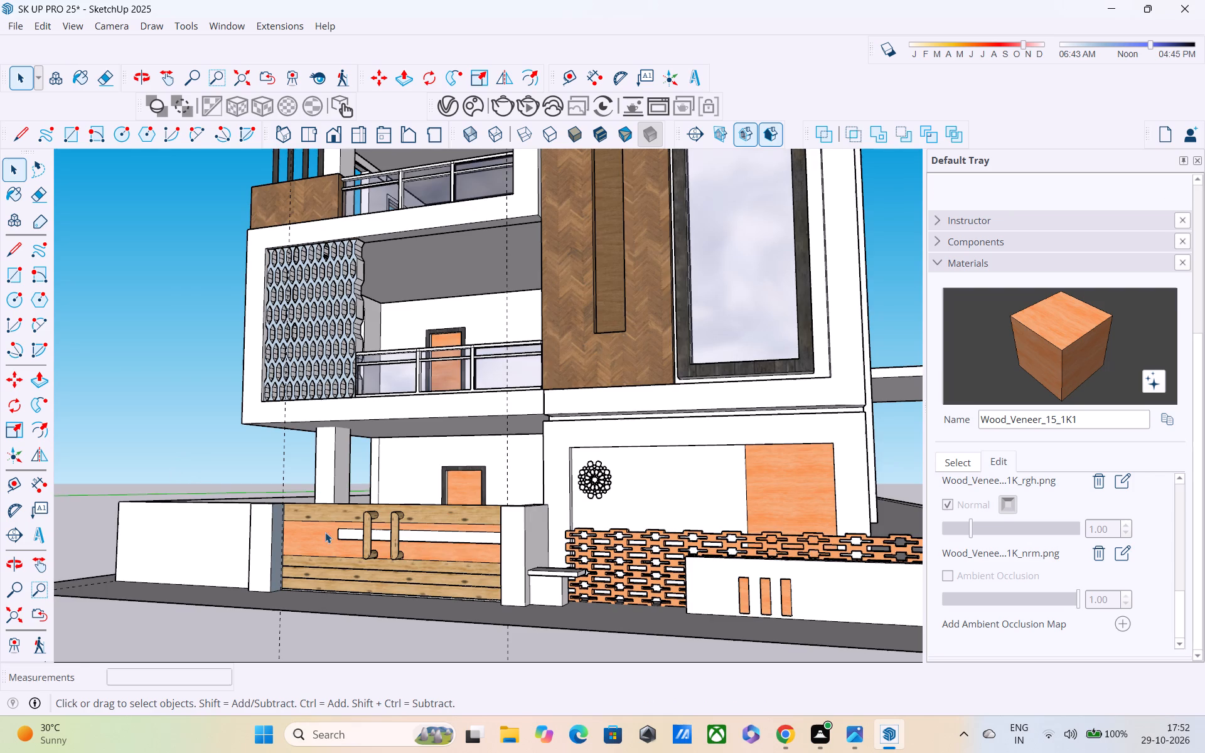
scroll(450, 590, down, 1)
middle_drag(567, 611, 597, 614)
scroll(595, 612, up, 1)
scroll(596, 592, down, 6)
middle_drag(596, 577, 629, 616)
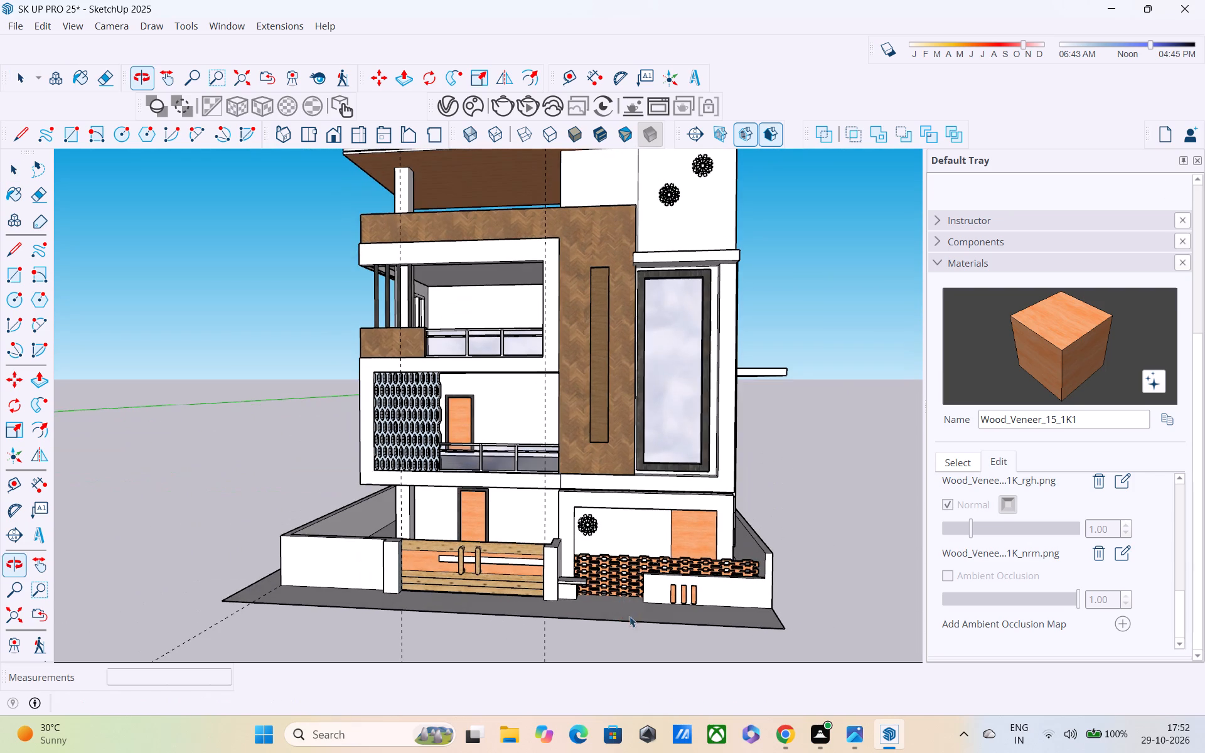
Undo the lightening of Wood_Veneer_15_1K1 and its paint on the front lattice screen, and leave nothing selected.
key(ctrl+z)
key(ctrl+z)
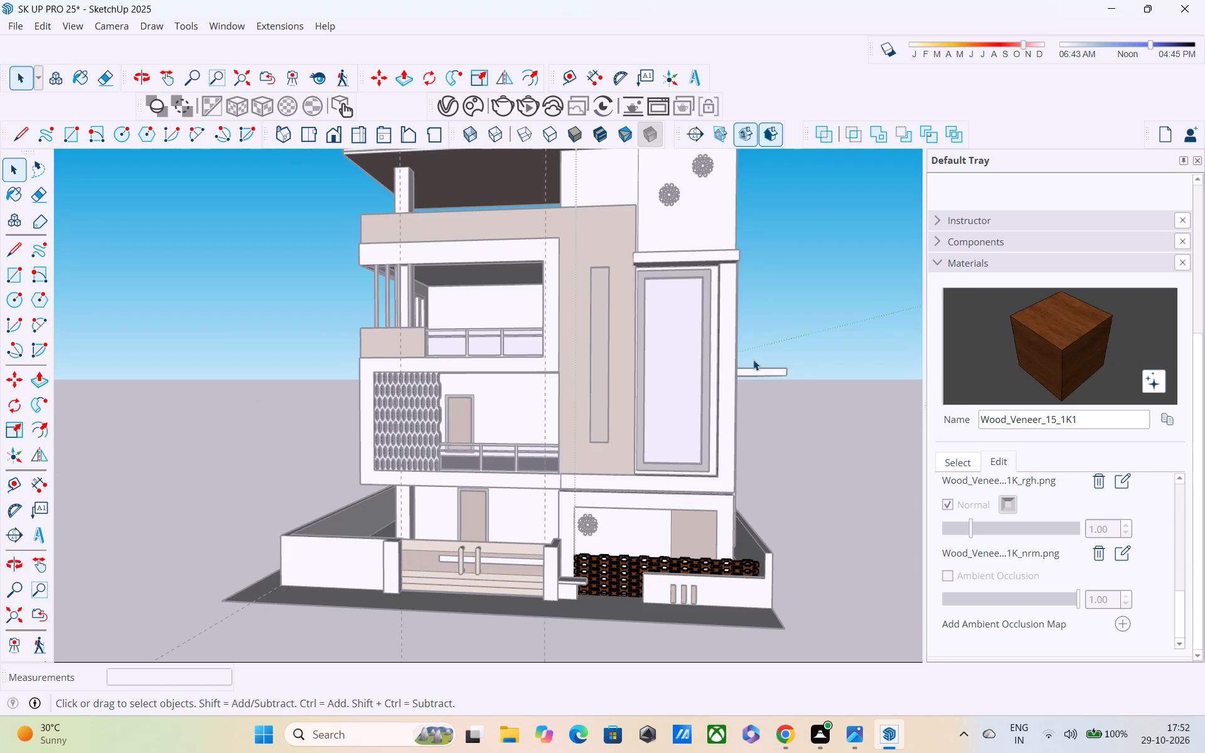
key(space)
key(ctrl+z)
click(812, 435)
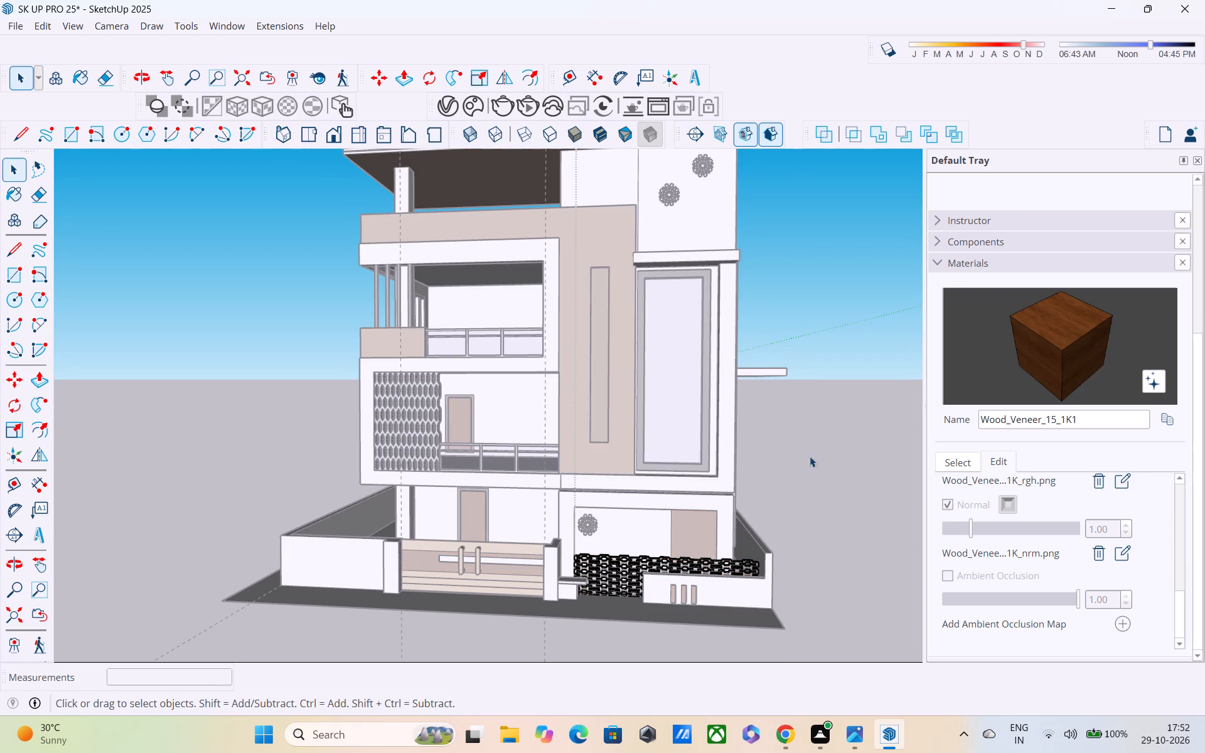
click(806, 478)
key(space)
double_click(804, 521)
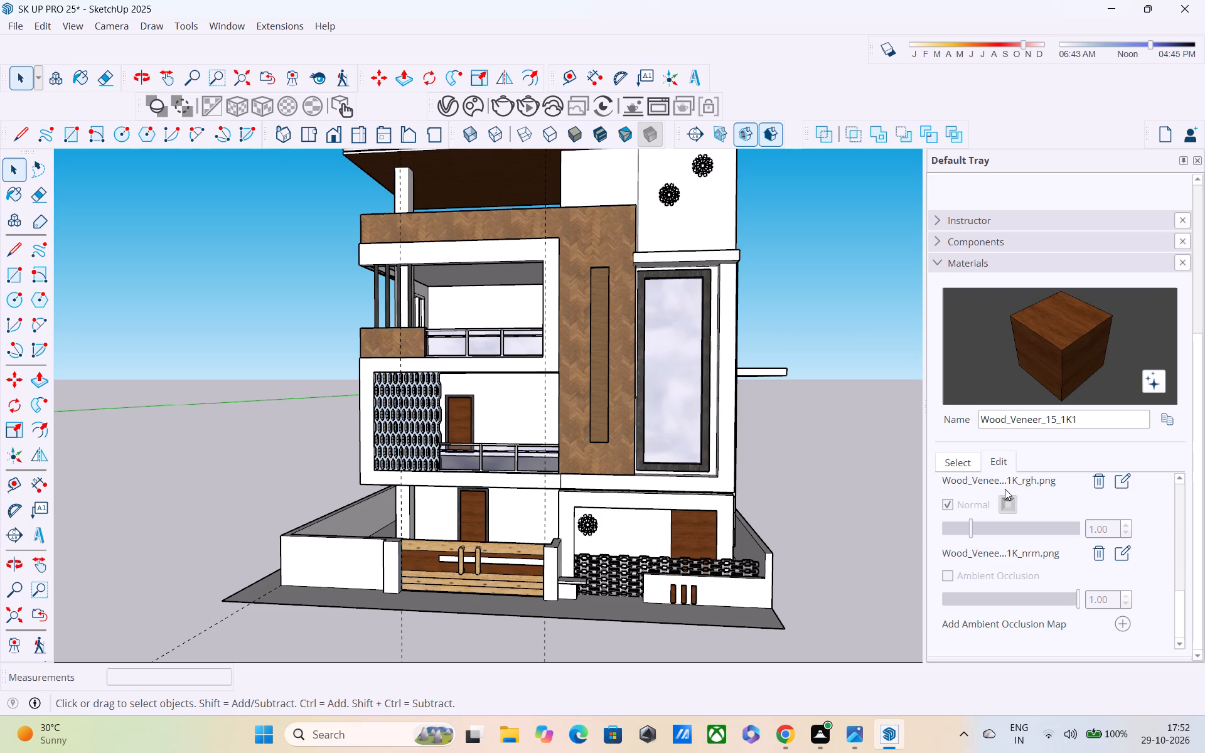
Open the Wood material collection and examine the unpainted lattice screen and front boundary wall from several angles.
click(963, 464)
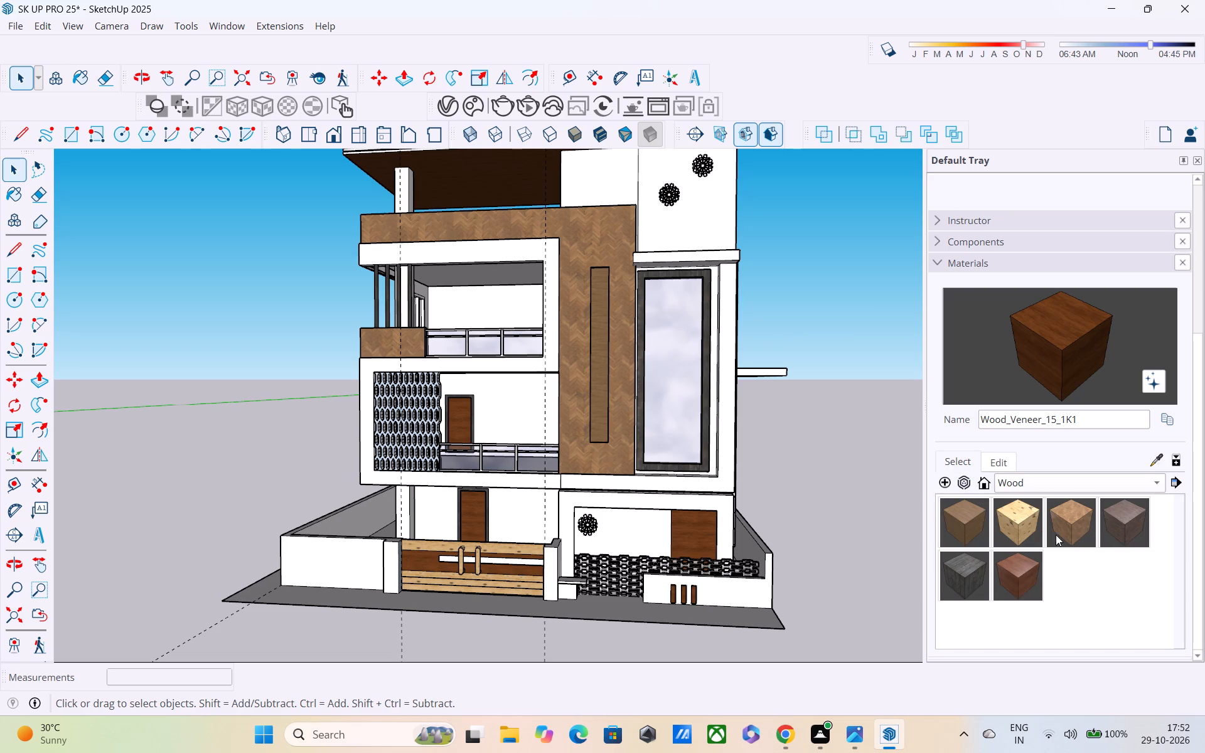
scroll(569, 550, up, 5)
scroll(648, 587, up, 1)
middle_drag(647, 587, 582, 505)
scroll(582, 518, down, 6)
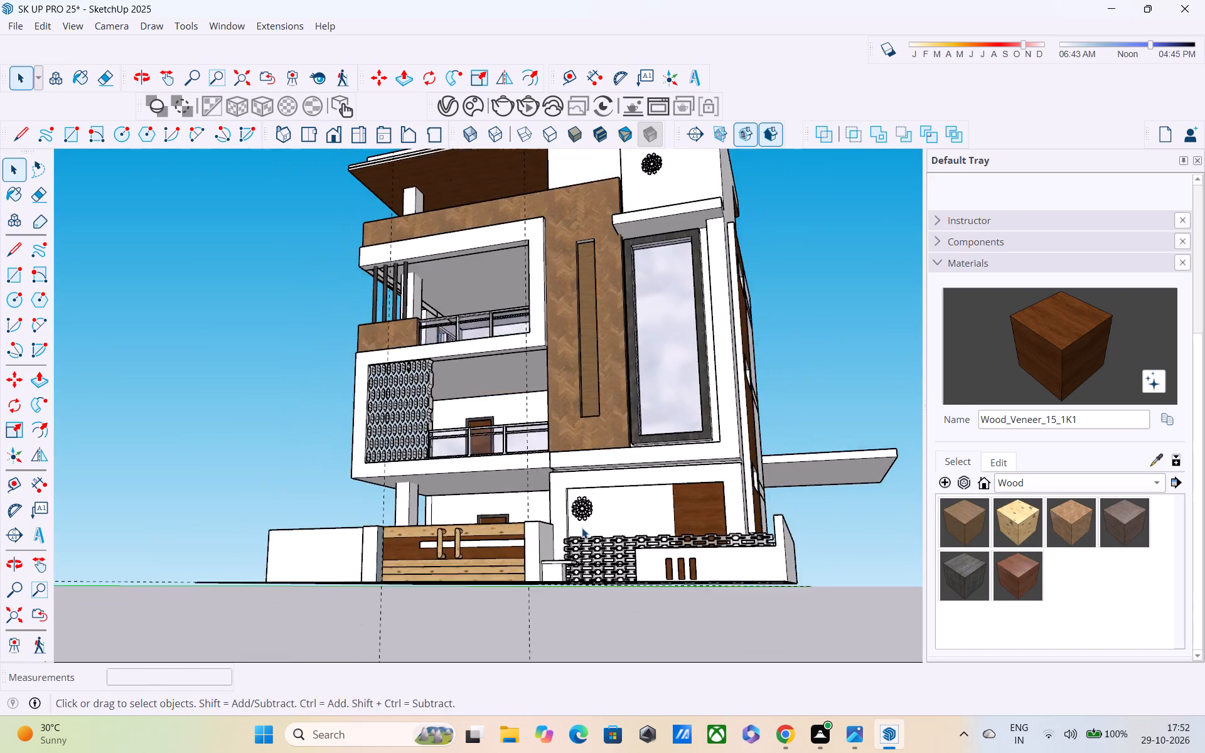
middle_drag(582, 528, 587, 627)
scroll(587, 627, up, 1)
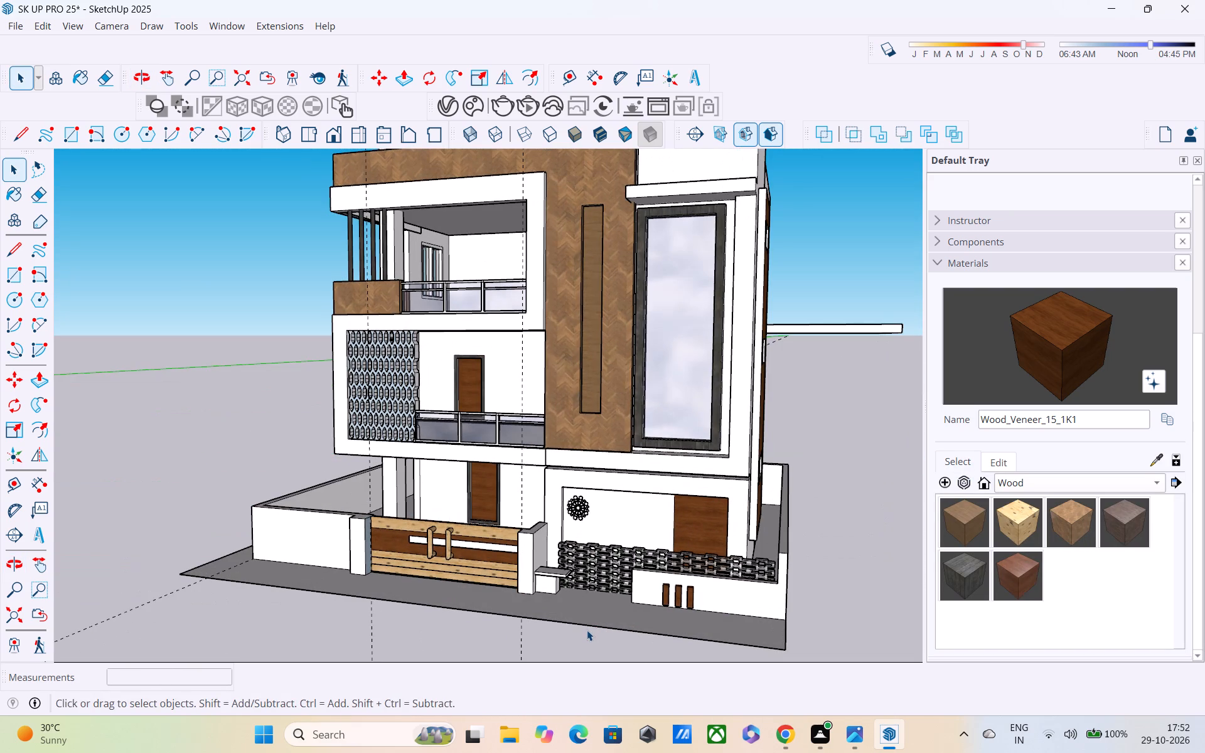
scroll(785, 647, up, 3)
middle_drag(599, 574, 619, 505)
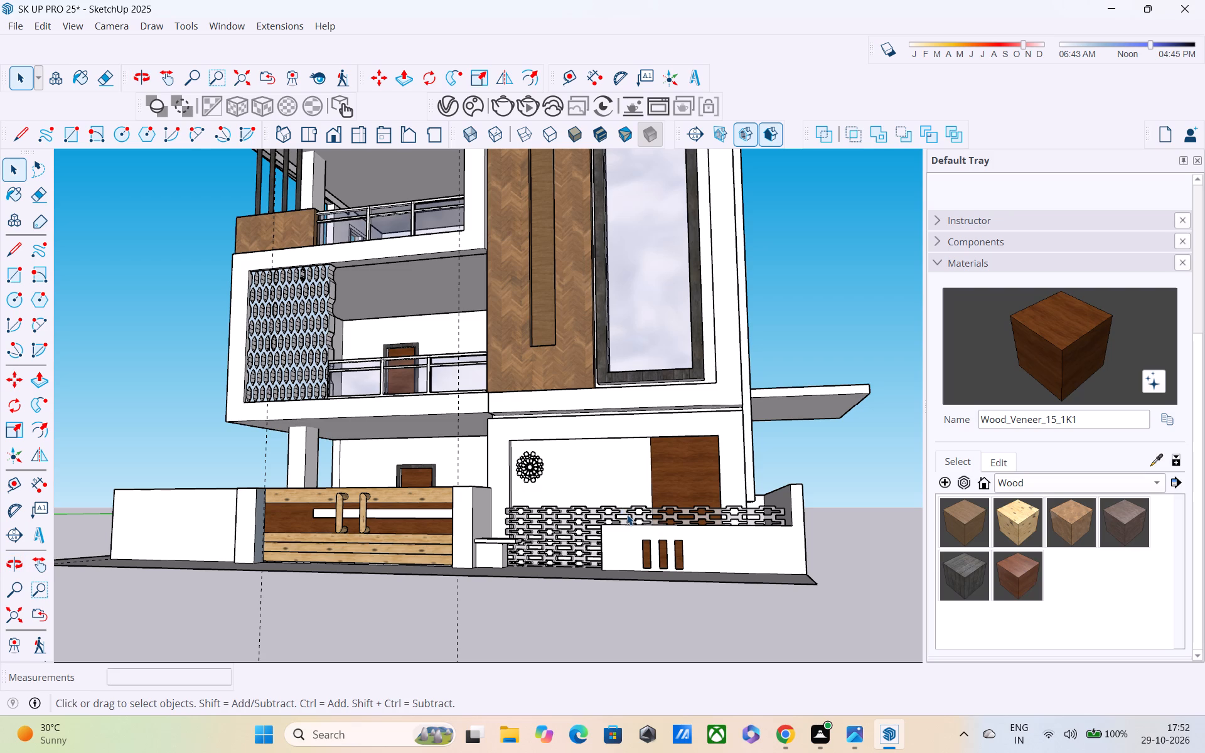
Select the front lattice screen and reduce its height by scaling it along the blue axis.
click(576, 516)
middle_drag(575, 515, 618, 545)
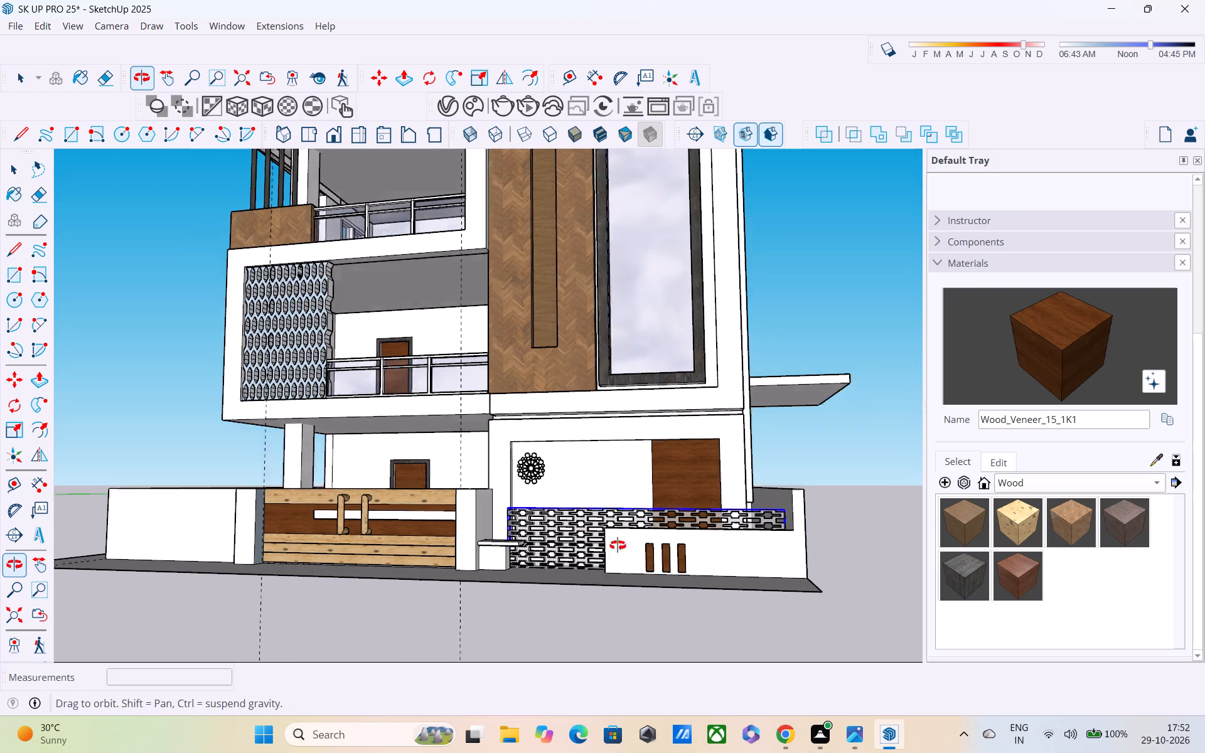
middle_drag(618, 545, 701, 604)
scroll(282, 492, up, 3)
middle_drag(437, 470, 442, 525)
scroll(443, 530, up, 1)
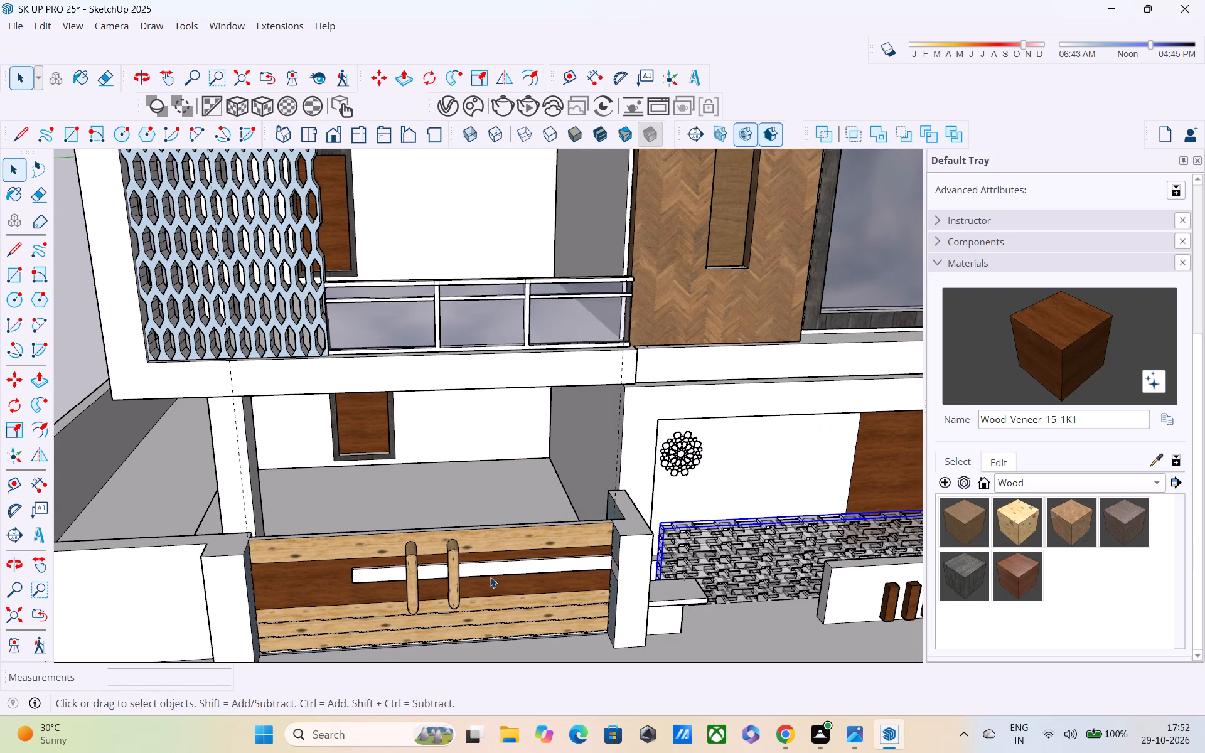
key(s)
scroll(532, 582, up, 1)
middle_drag(624, 525, 619, 524)
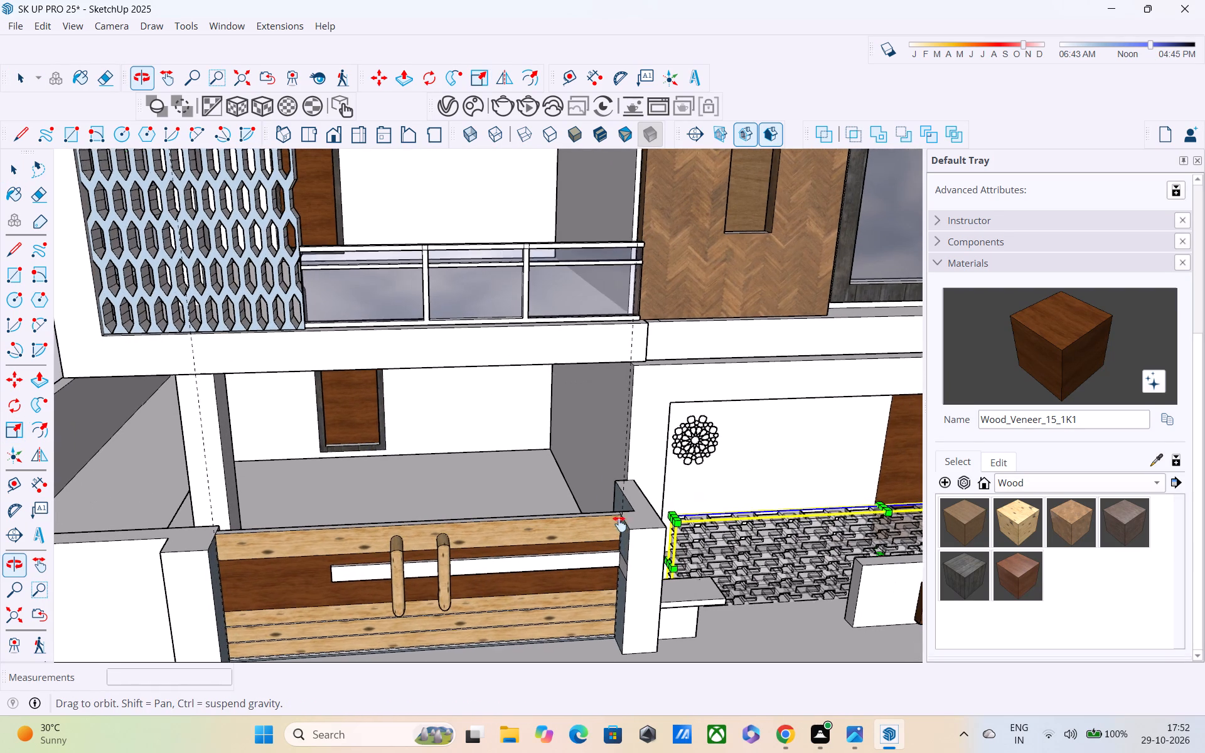
middle_drag(619, 524, 289, 523)
scroll(589, 469, up, 4)
middle_drag(606, 507, 596, 570)
scroll(578, 564, up, 2)
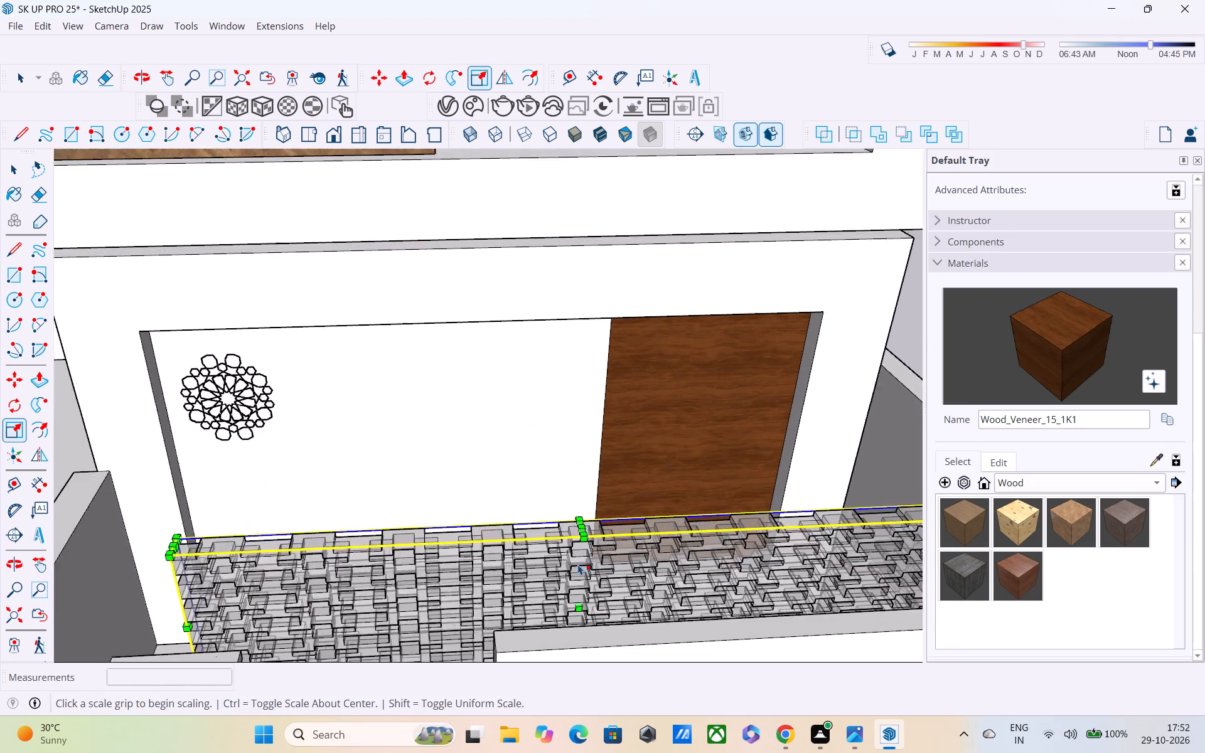
scroll(578, 564, up, 2)
click(581, 523)
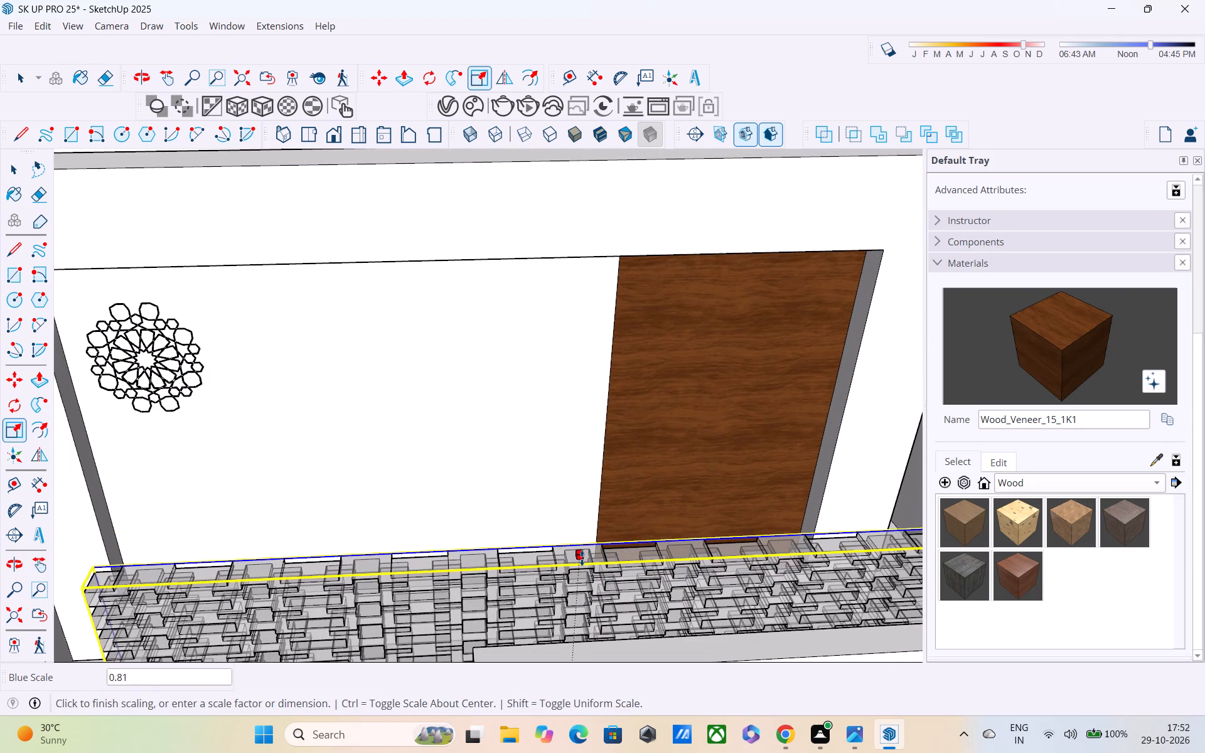
middle_drag(582, 558, 545, 418)
scroll(545, 418, up, 1)
click(544, 421)
Shorten the lattice screen by scaling its gate-side end along the red axis toward the low front wall.
shift+middle_drag(493, 428, 567, 437)
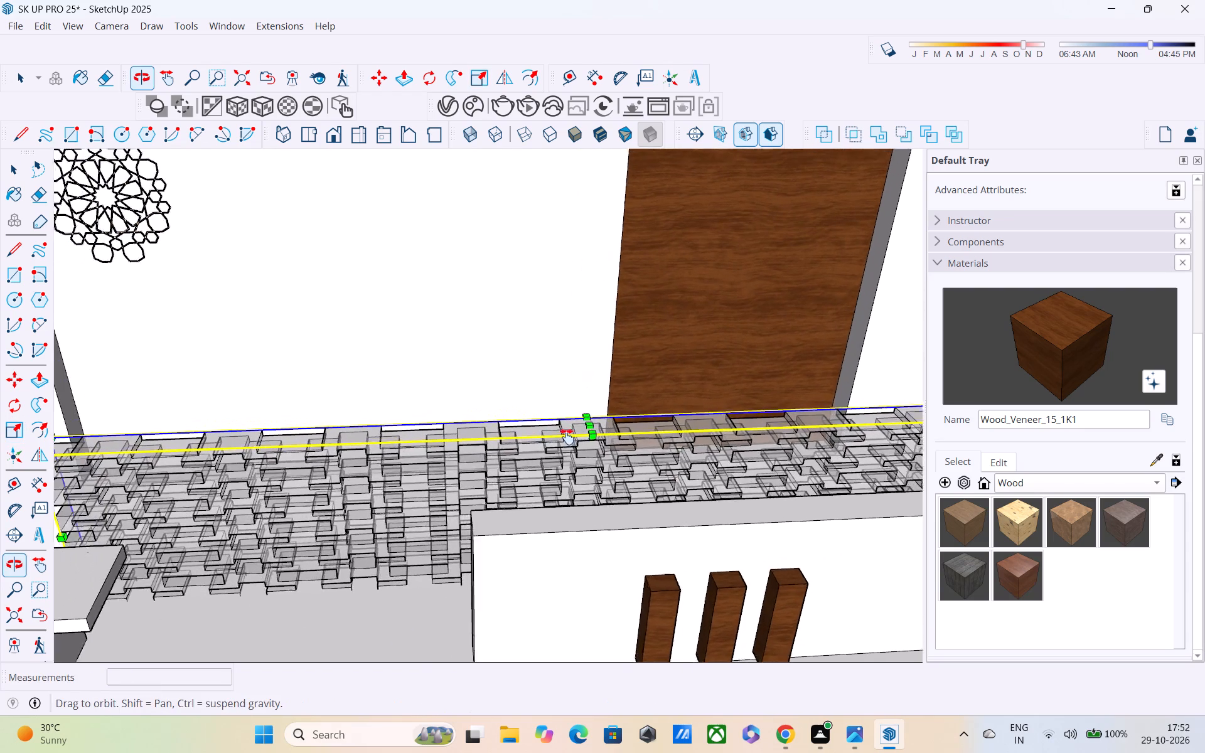
shift+middle_drag(567, 437, 876, 384)
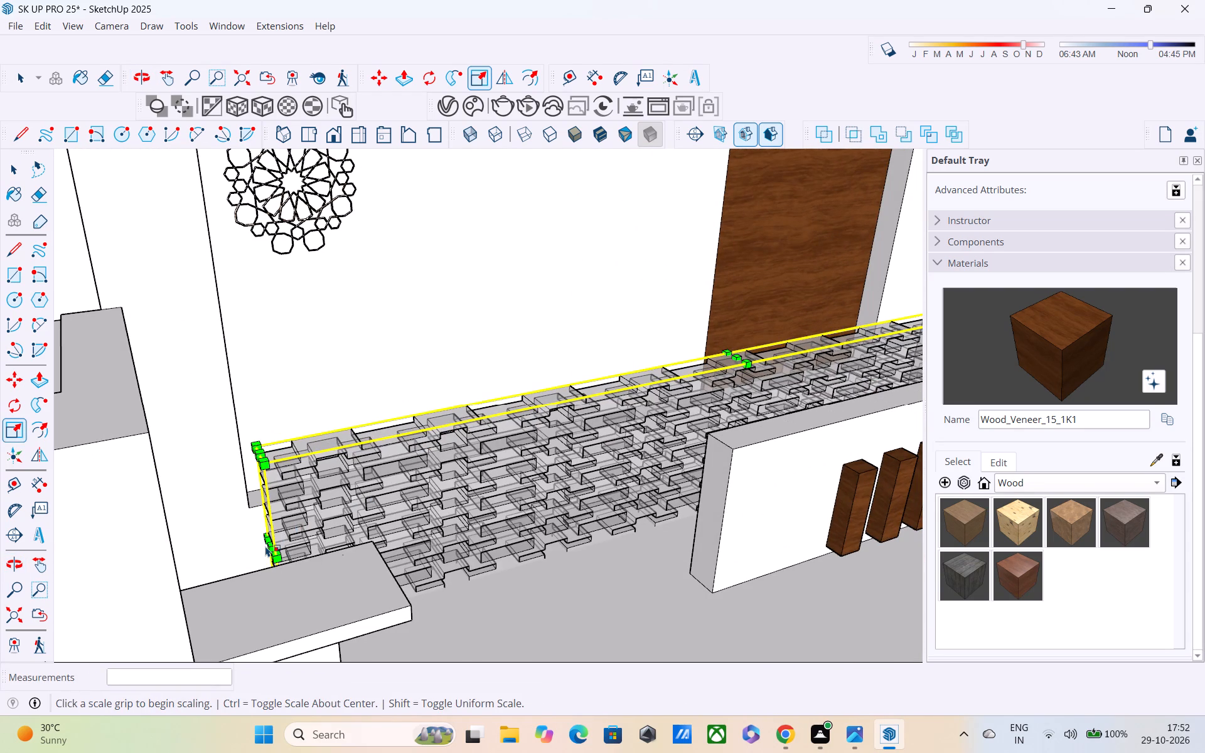
drag(269, 543, 543, 451)
middle_drag(563, 431, 285, 441)
shift+middle_drag(708, 469, 223, 332)
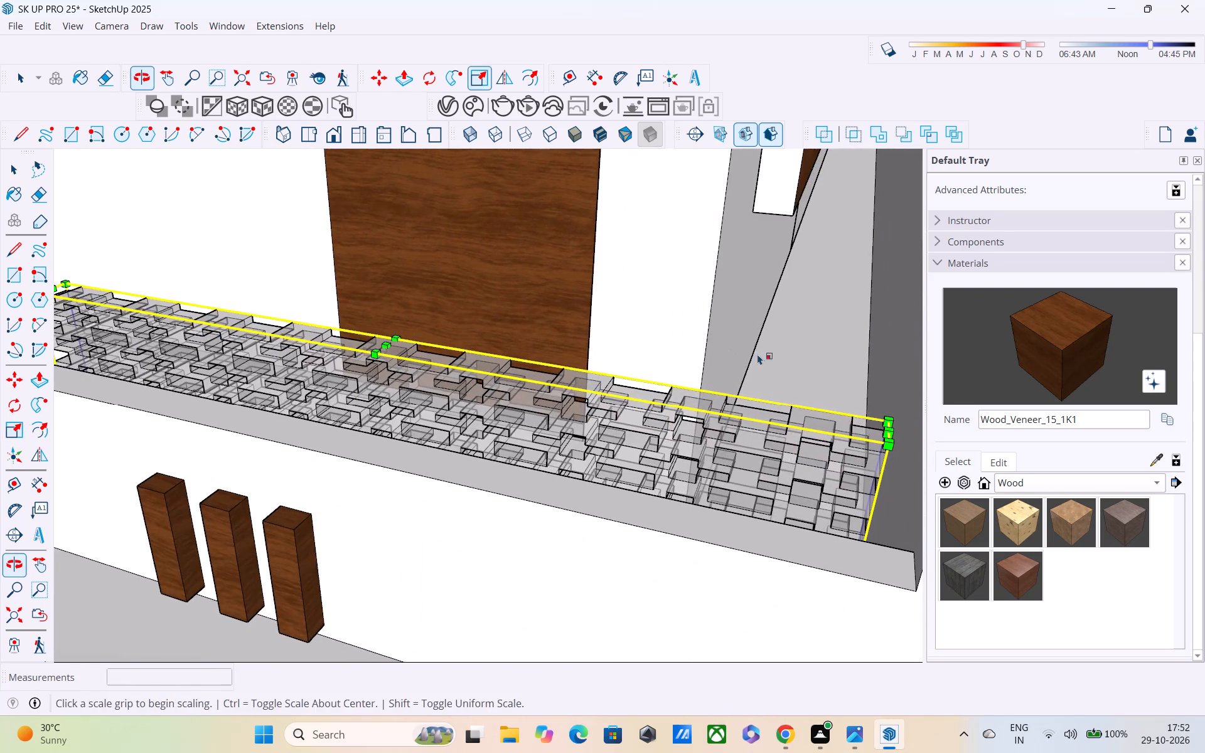
middle_drag(758, 354, 535, 291)
middle_drag(231, 300, 522, 415)
shift+middle_drag(579, 421, 537, 409)
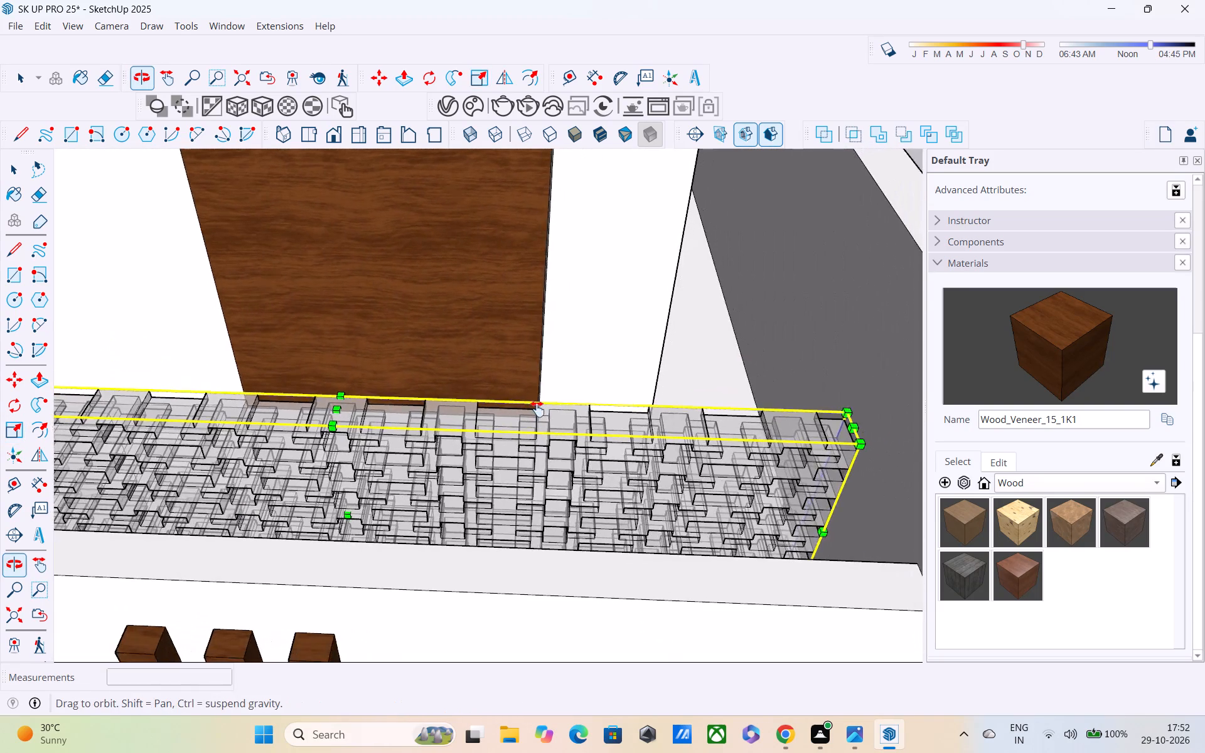
shift+middle_drag(537, 409, 1079, 191)
middle_drag(682, 155, 732, 236)
middle_drag(621, 294, 933, 216)
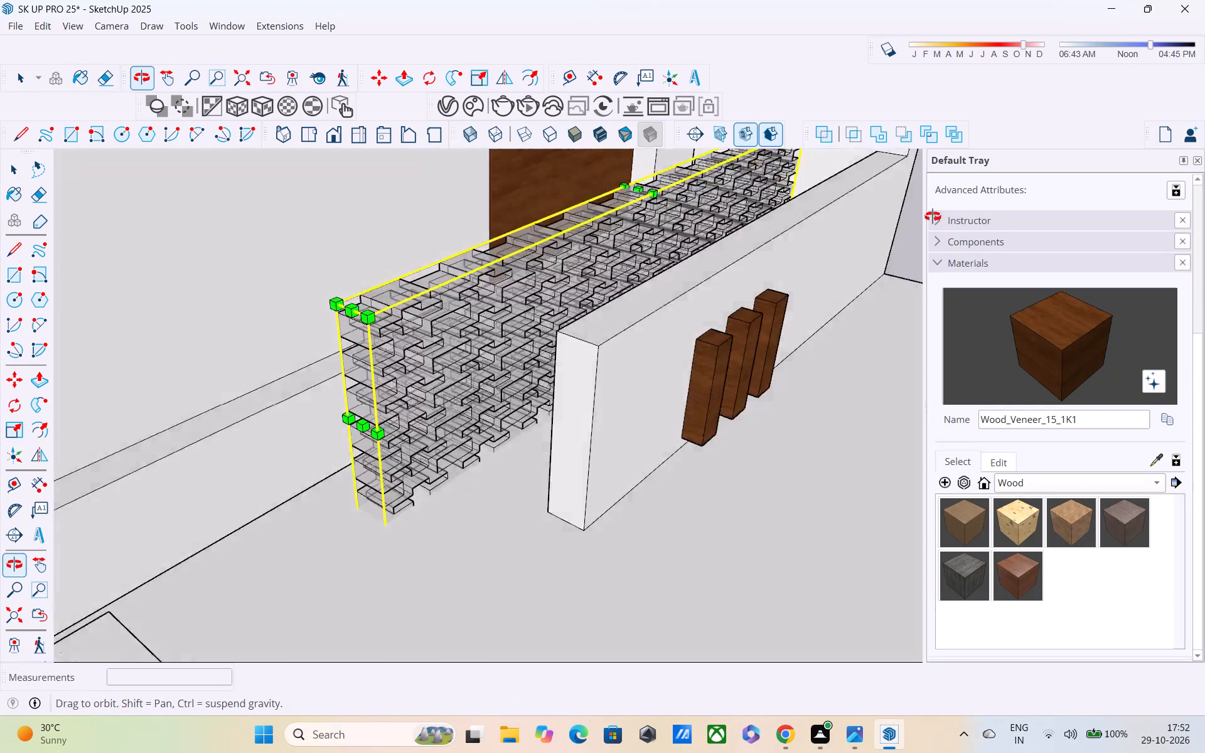
middle_drag(933, 216, 975, 166)
drag(361, 435, 394, 412)
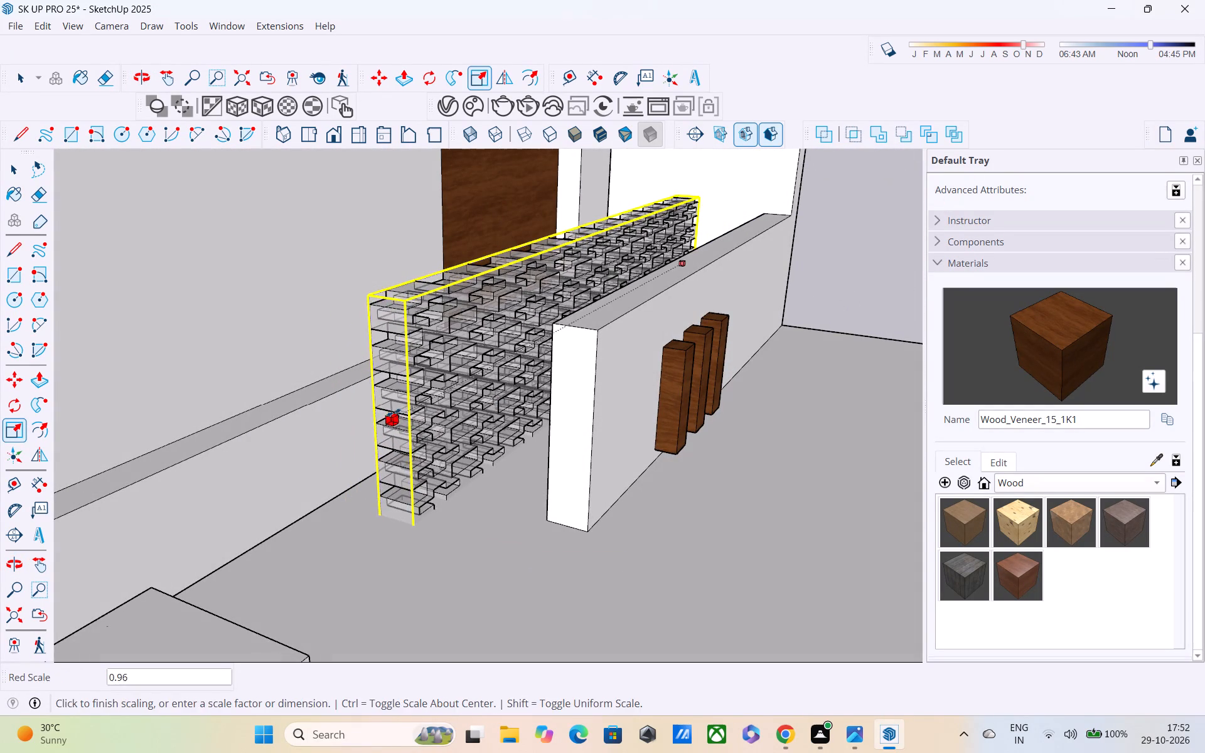
drag(394, 412, 414, 396)
Thin the lattice screen by scaling its depth along the green axis to 0.59.
middle_drag(614, 139, 636, 269)
middle_drag(567, 239, 597, 304)
scroll(599, 304, up, 3)
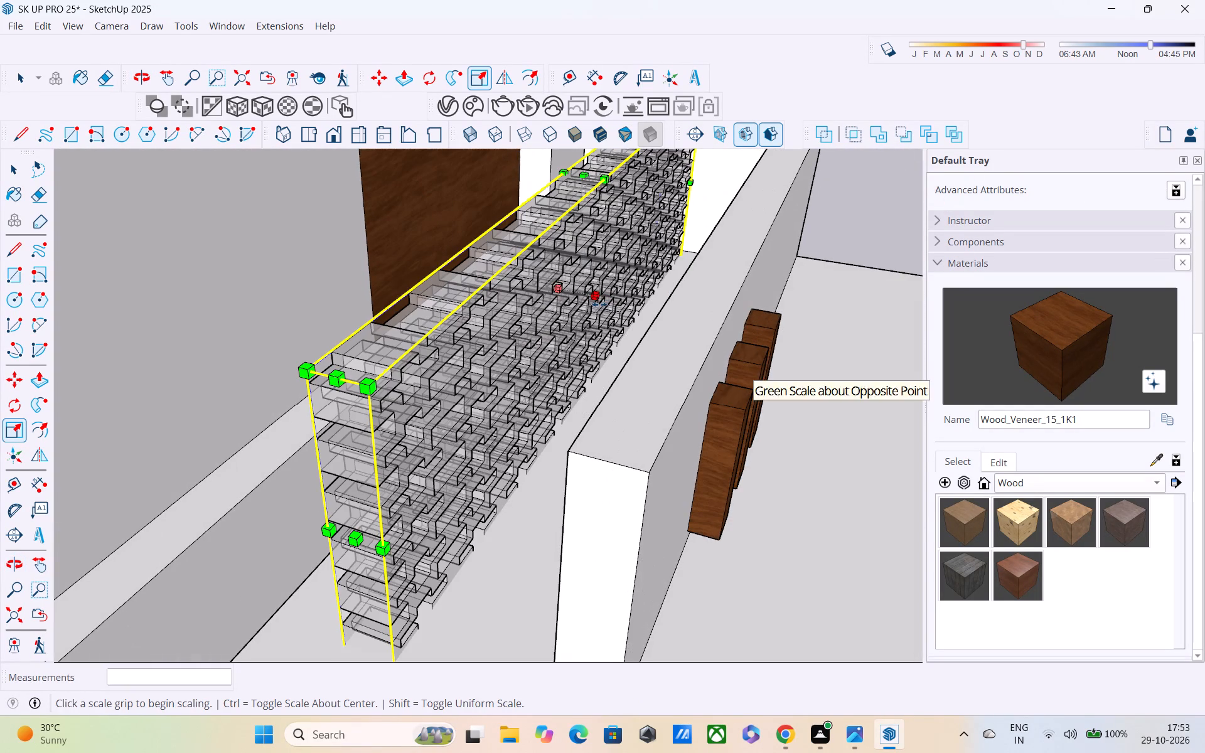
drag(600, 299, 592, 297)
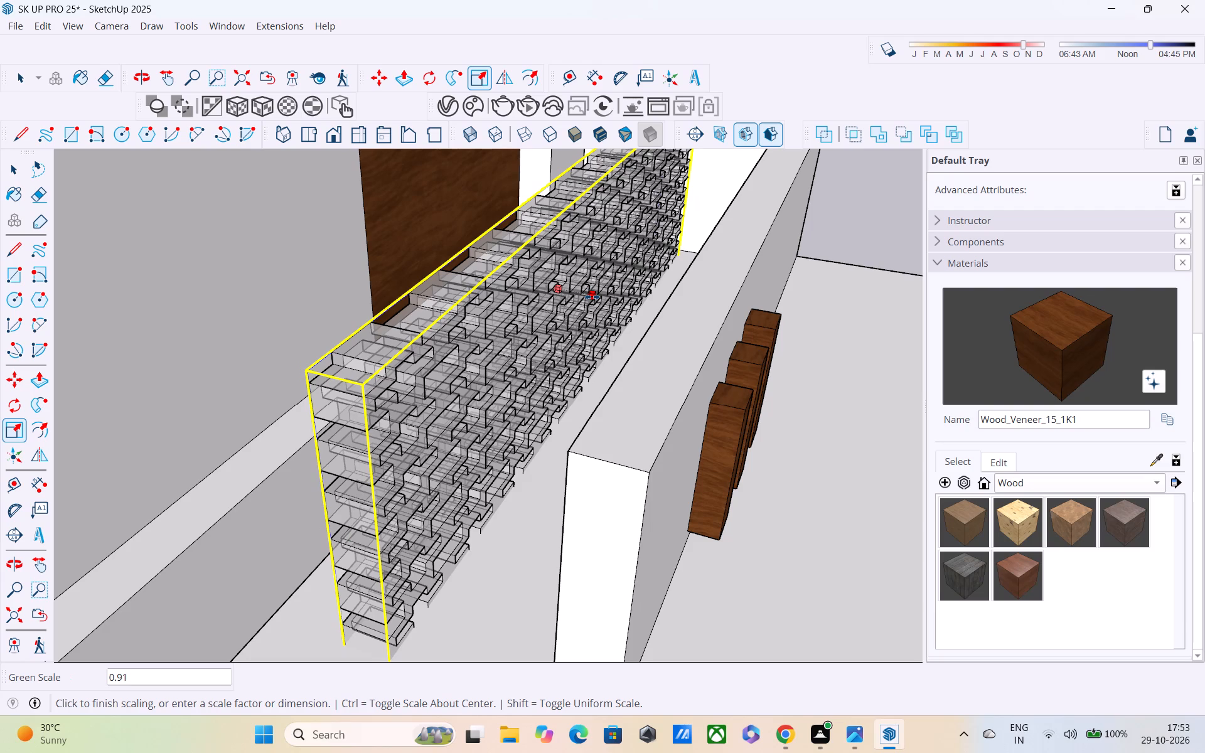
drag(592, 297, 581, 290)
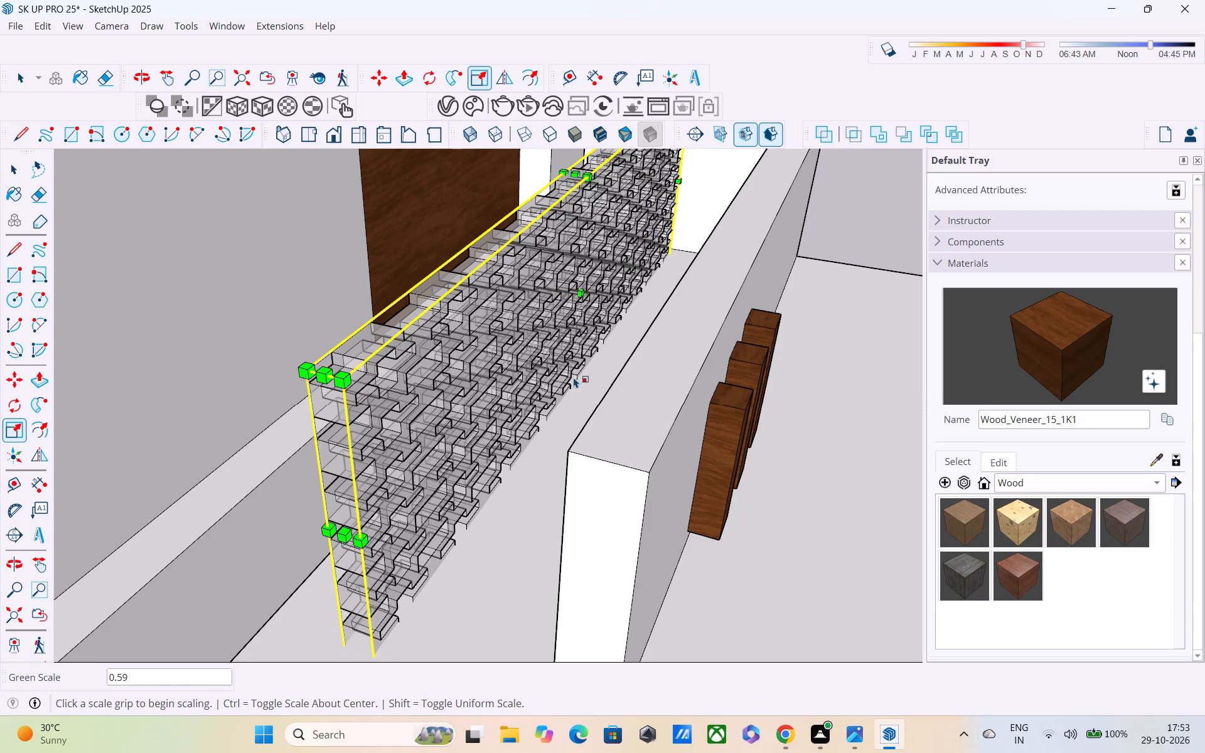
Move the lattice screen by its lower corner about 4' 2 1/2" back onto the ledge of the house's recessed ground-floor wall.
key(m)
shift+middle_drag(423, 604, 425, 525)
shift+scroll(425, 525, up, 1)
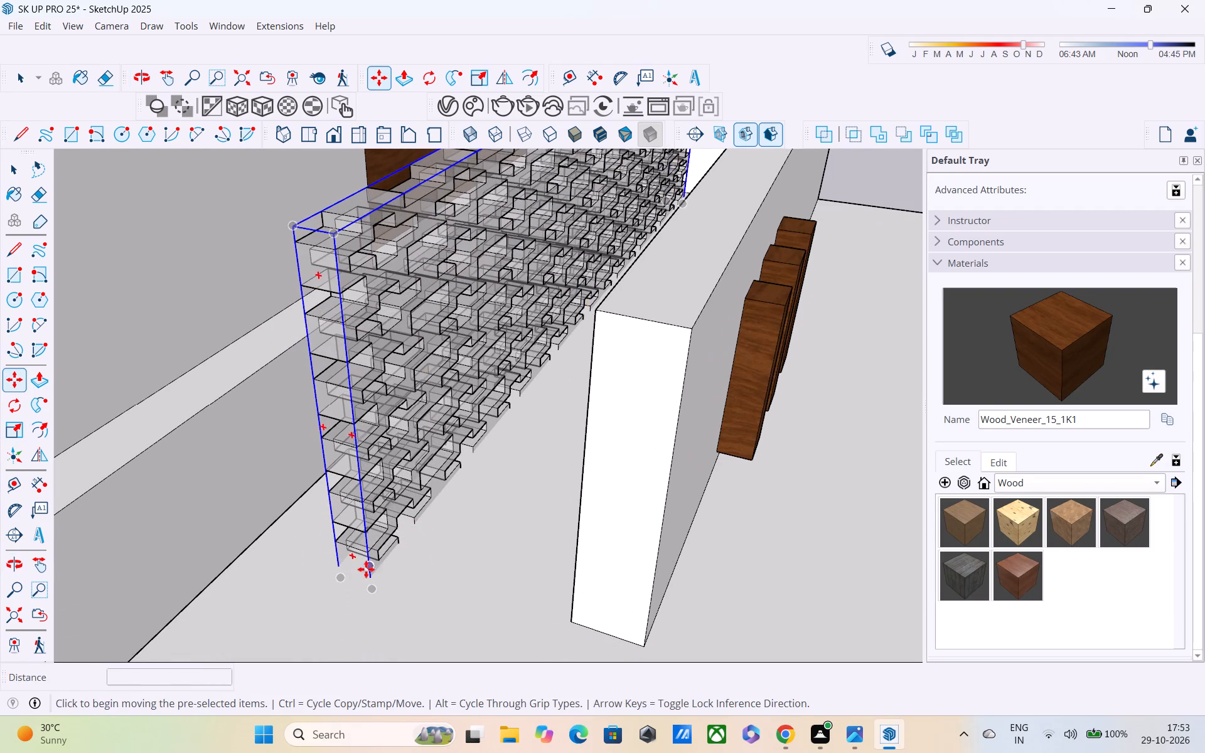
click(367, 589)
scroll(279, 467, down, 2)
shift+middle_drag(230, 488, 100, 582)
scroll(92, 559, down, 5)
shift+middle_drag(91, 555, 114, 537)
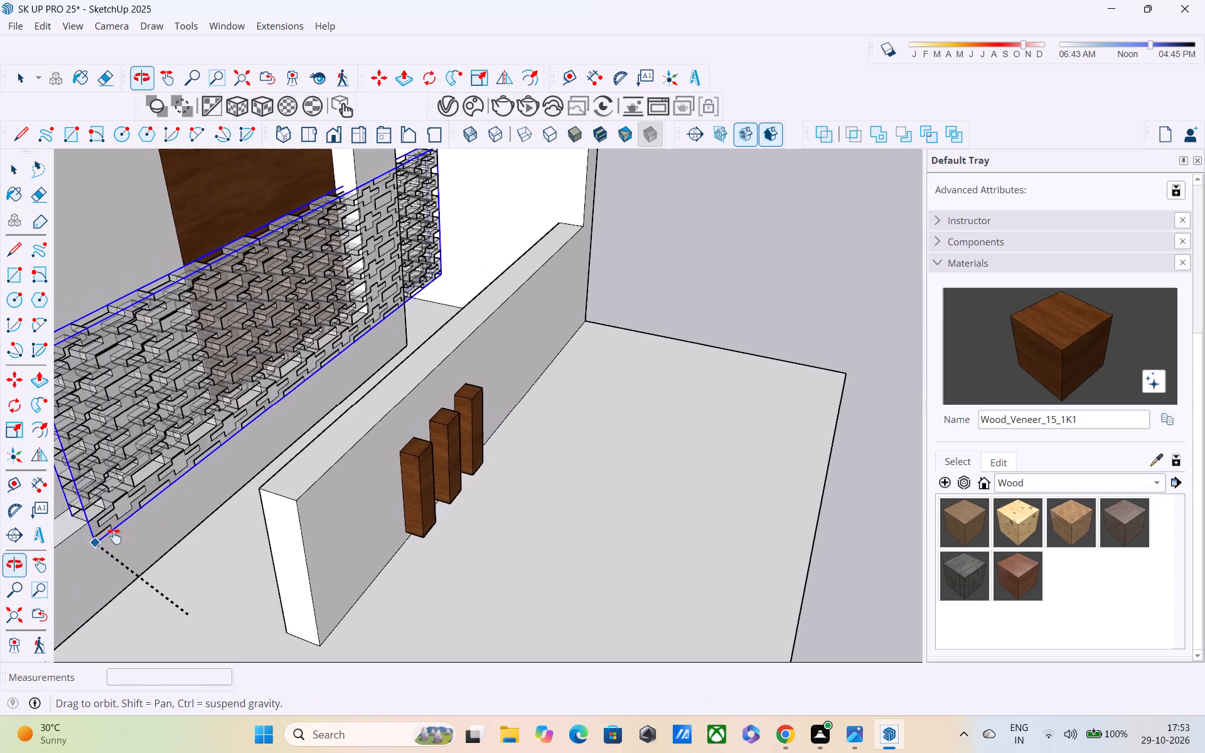
shift+middle_drag(114, 537, 297, 471)
shift+middle_drag(151, 565, 185, 558)
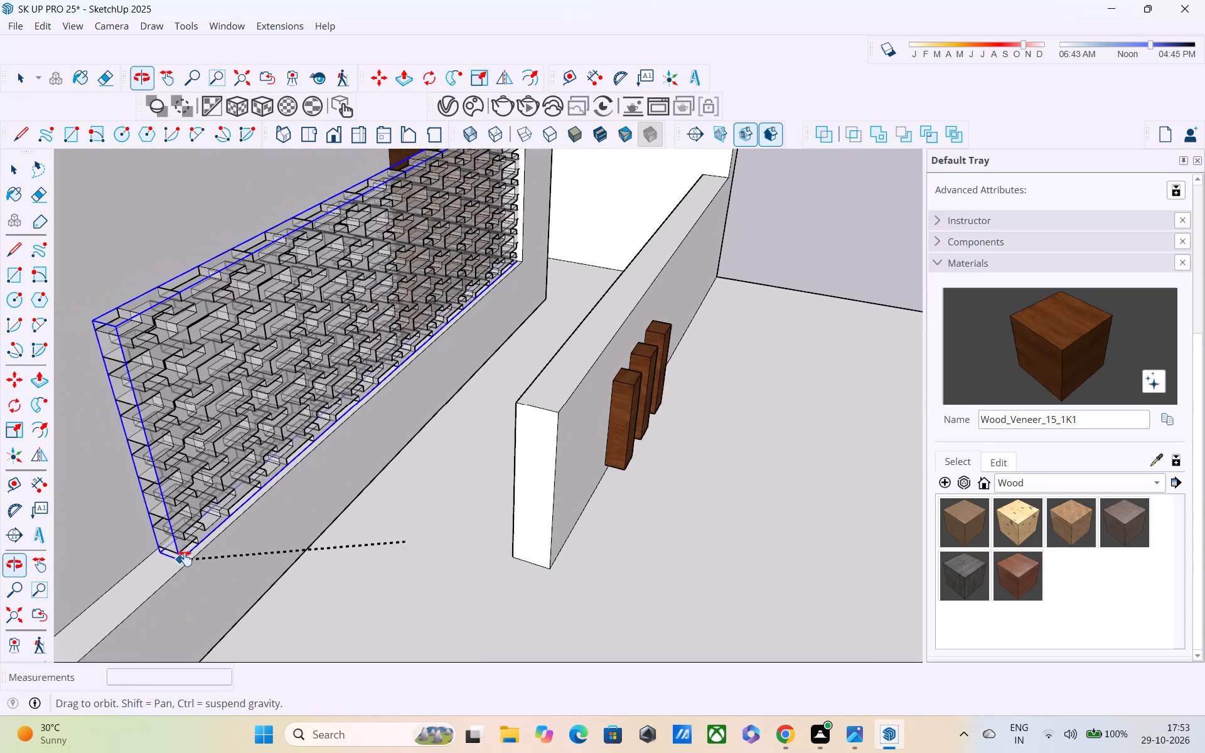
shift+middle_drag(185, 558, 373, 493)
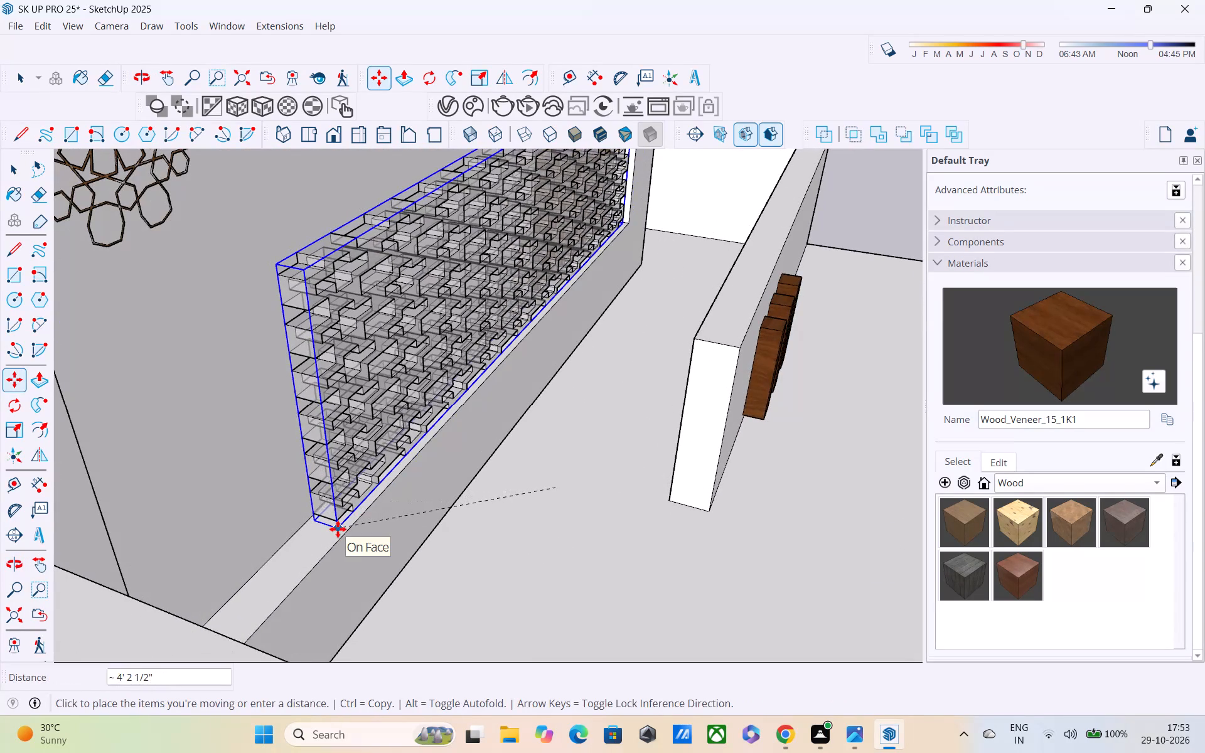
click(338, 529)
Examine how the lattice screen sits in the ground-floor wall recess, checking both ends and its base.
middle_drag(373, 543, 186, 518)
scroll(195, 499, down, 7)
middle_drag(371, 495, 319, 450)
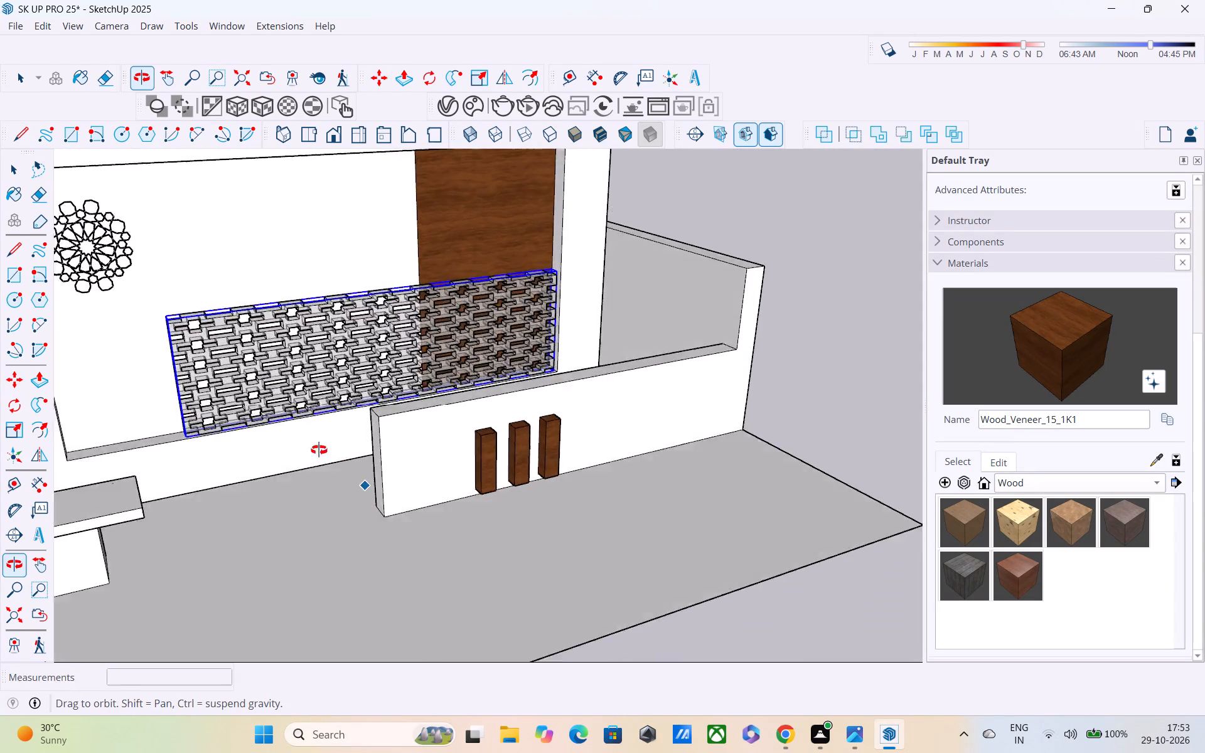
middle_drag(319, 450, 299, 420)
scroll(299, 420, up, 1)
scroll(308, 409, down, 3)
shift+middle_drag(308, 409, 321, 523)
middle_drag(332, 520, 299, 390)
scroll(340, 427, up, 4)
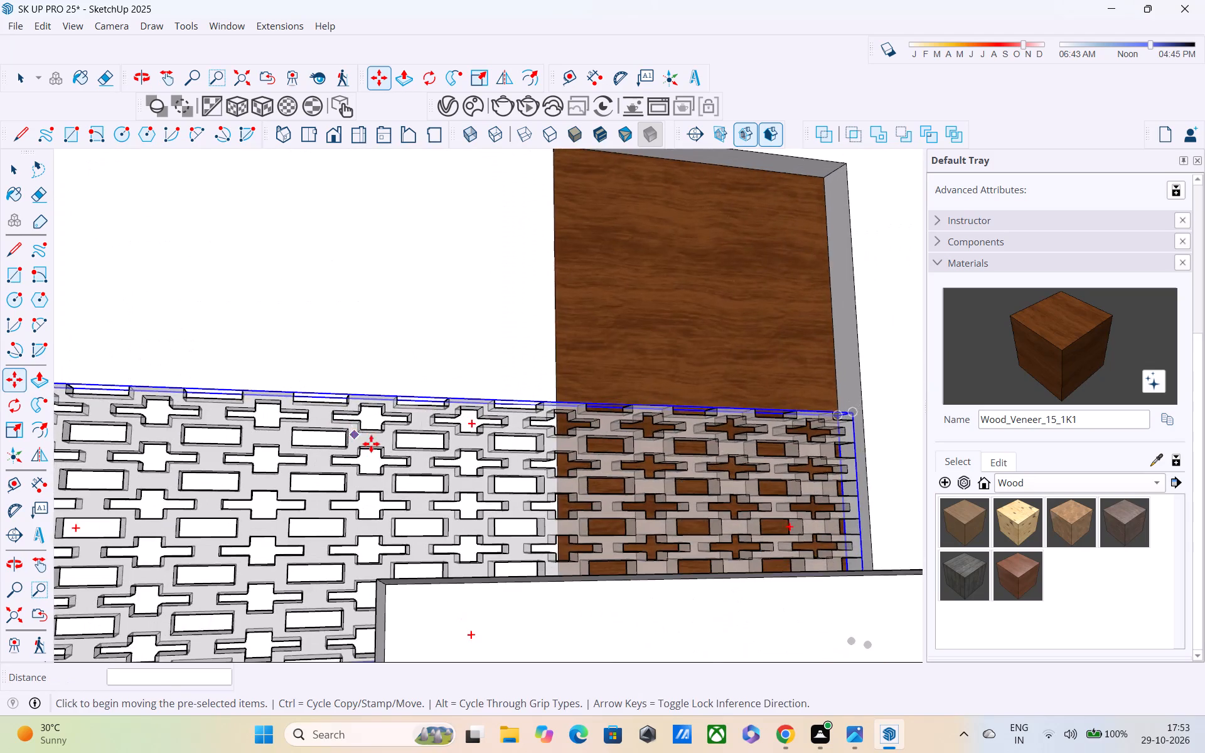
middle_drag(405, 459, 404, 388)
shift+scroll(405, 400, down, 1)
scroll(403, 372, down, 4)
middle_drag(416, 387, 491, 426)
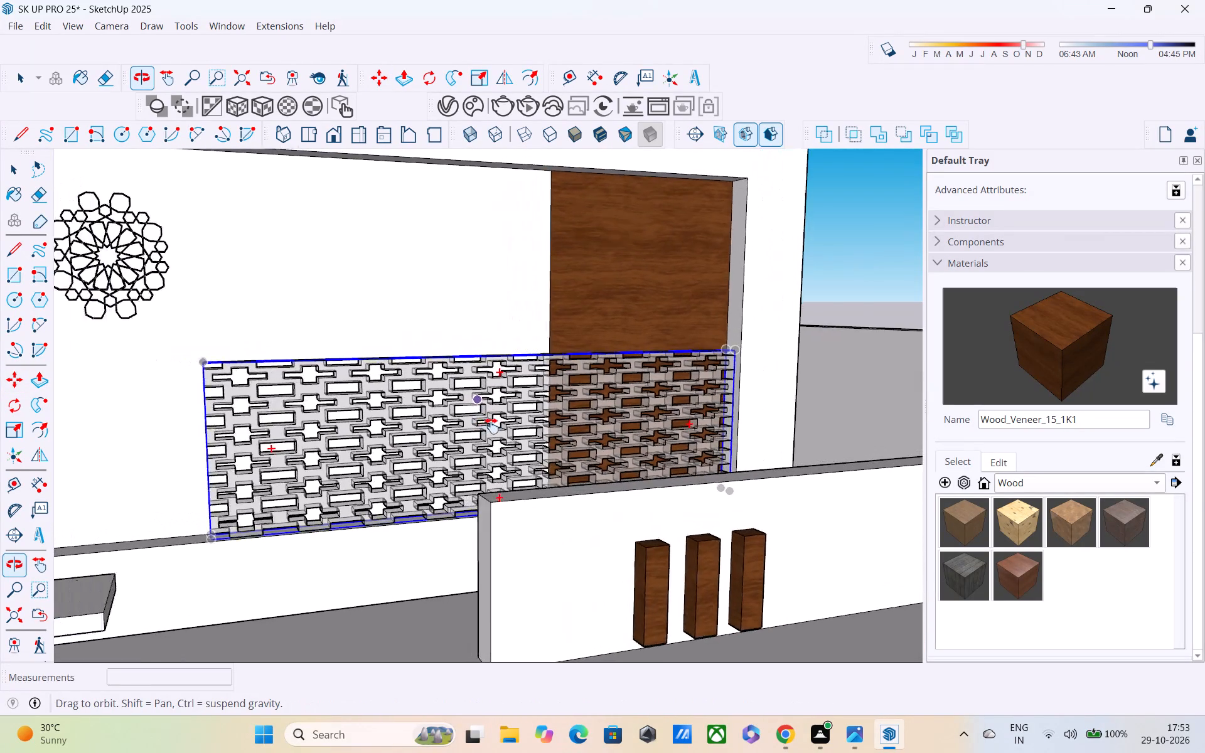
middle_drag(491, 426, 565, 415)
scroll(373, 390, up, 3)
middle_drag(332, 429, 333, 429)
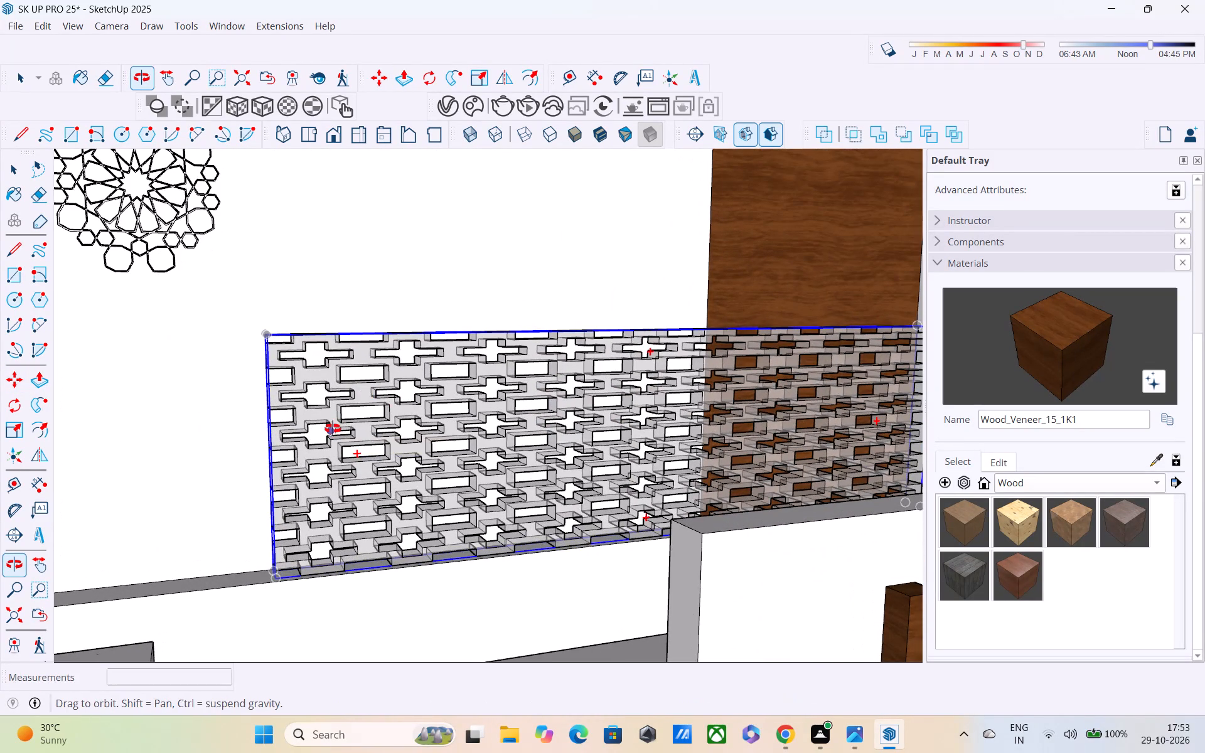
middle_drag(333, 429, 613, 437)
Lengthen the lattice screen along the red axis to about 1.2 so its gate-side end meets the recess's side.
middle_drag(614, 435, 486, 630)
shift+middle_drag(600, 341, 525, 486)
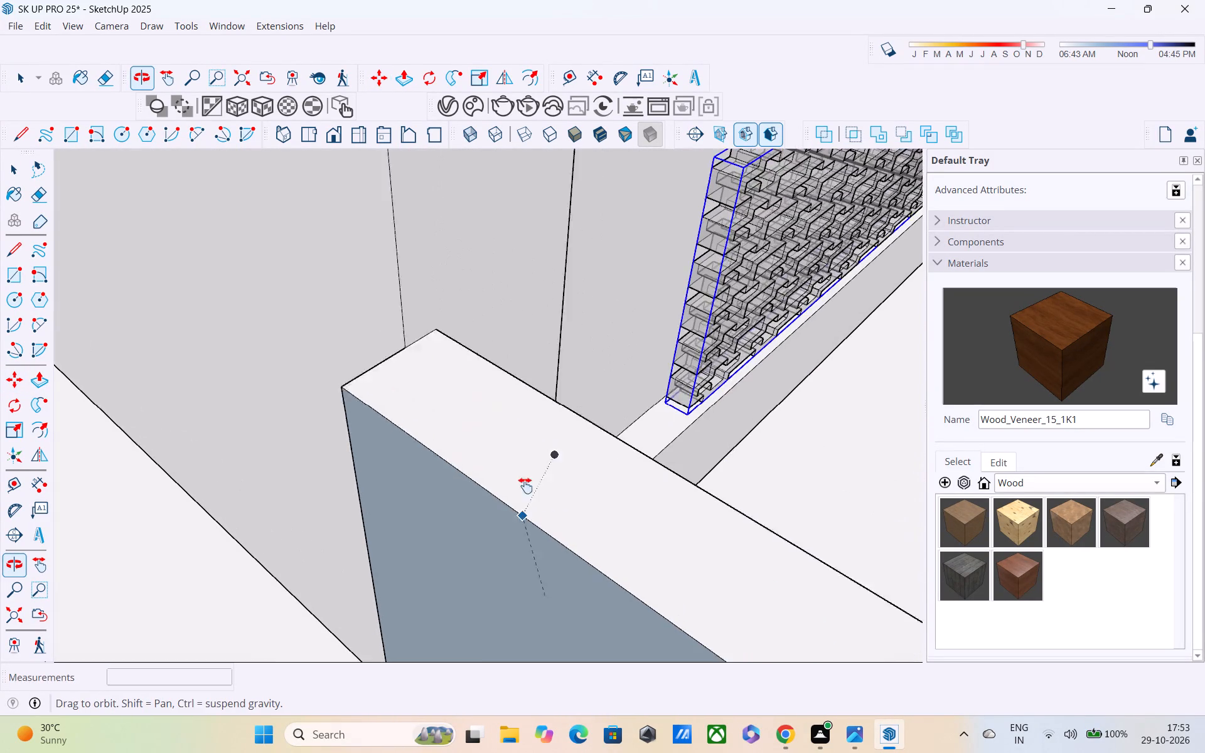
shift+middle_drag(525, 486, 471, 541)
key(s)
scroll(641, 352, up, 3)
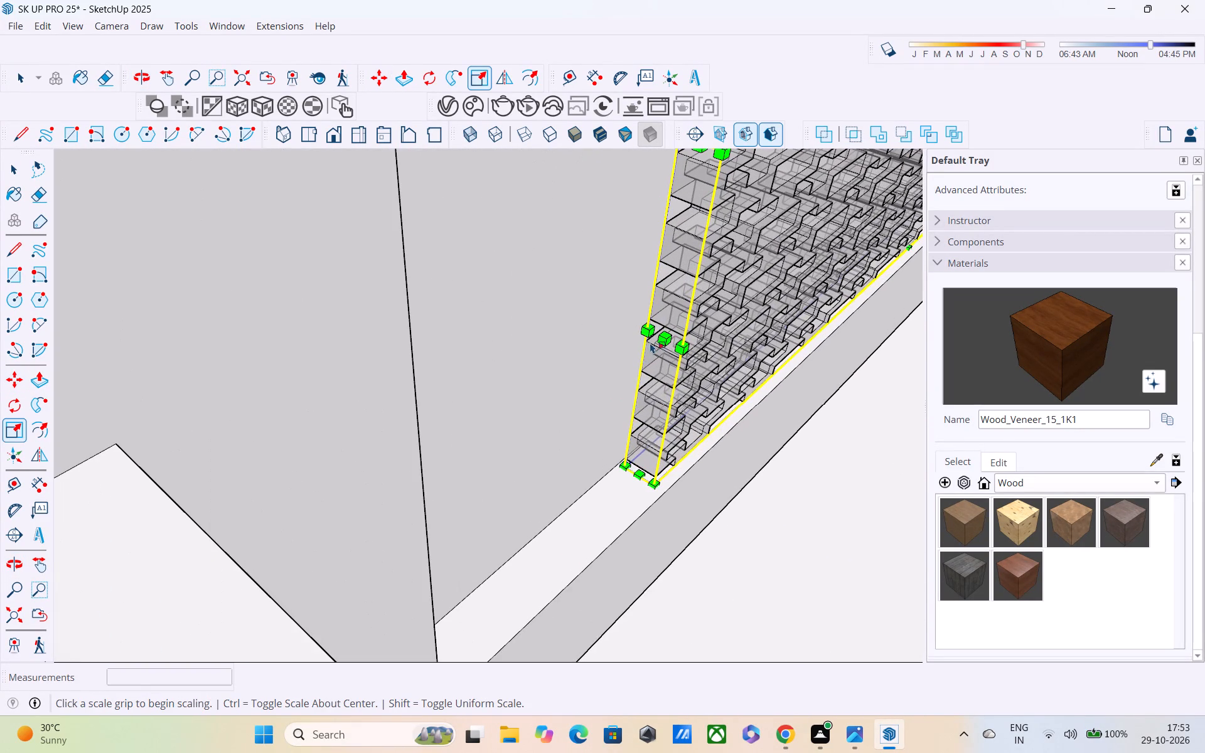
click(663, 338)
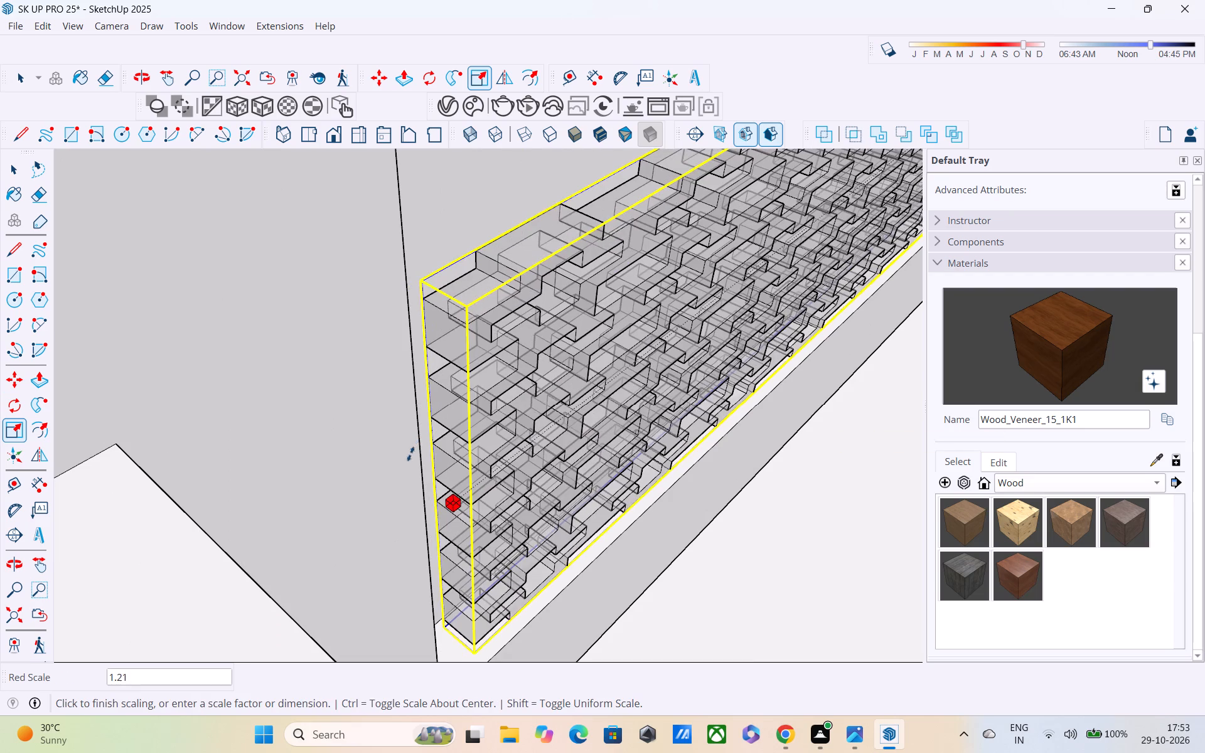
click(404, 469)
Scale the lattice screen's top edge slightly upward along the blue axis.
scroll(473, 451, down, 5)
middle_drag(474, 450, 335, 416)
scroll(335, 416, up, 1)
scroll(355, 387, down, 7)
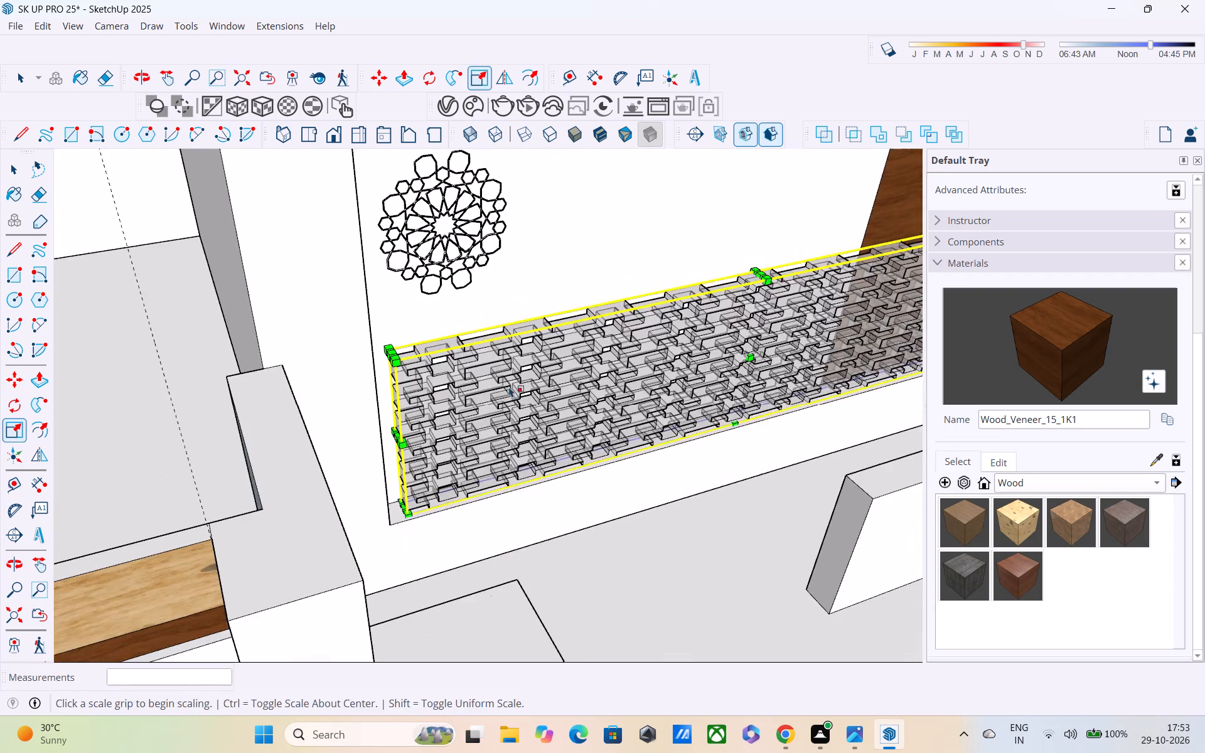
middle_drag(522, 386, 400, 325)
scroll(400, 326, up, 3)
scroll(433, 367, down, 3)
scroll(680, 363, up, 1)
shift+middle_drag(680, 363, 420, 371)
scroll(557, 331, up, 4)
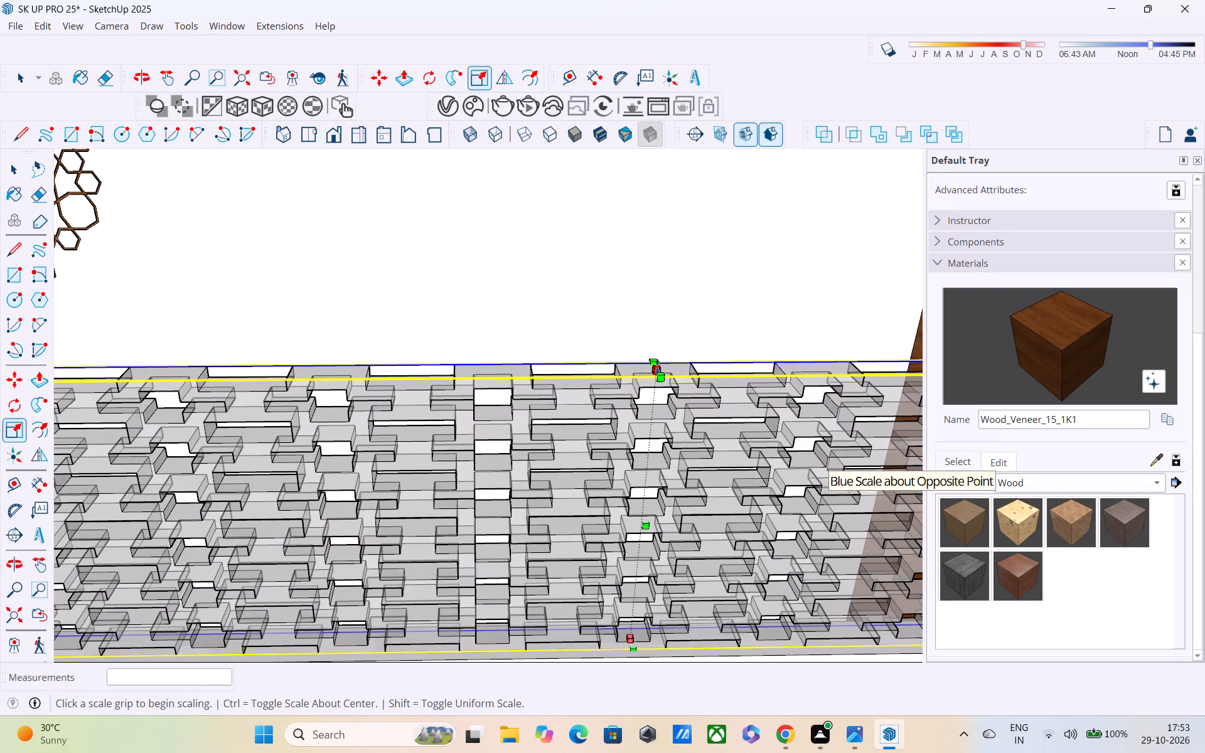
click(657, 366)
click(657, 353)
scroll(660, 371, down, 7)
middle_drag(661, 400, 639, 319)
scroll(639, 319, up, 1)
key(space)
Examine the fitted lattice screen within the front elevation and inspect the house's side elevation.
scroll(639, 325, down, 5)
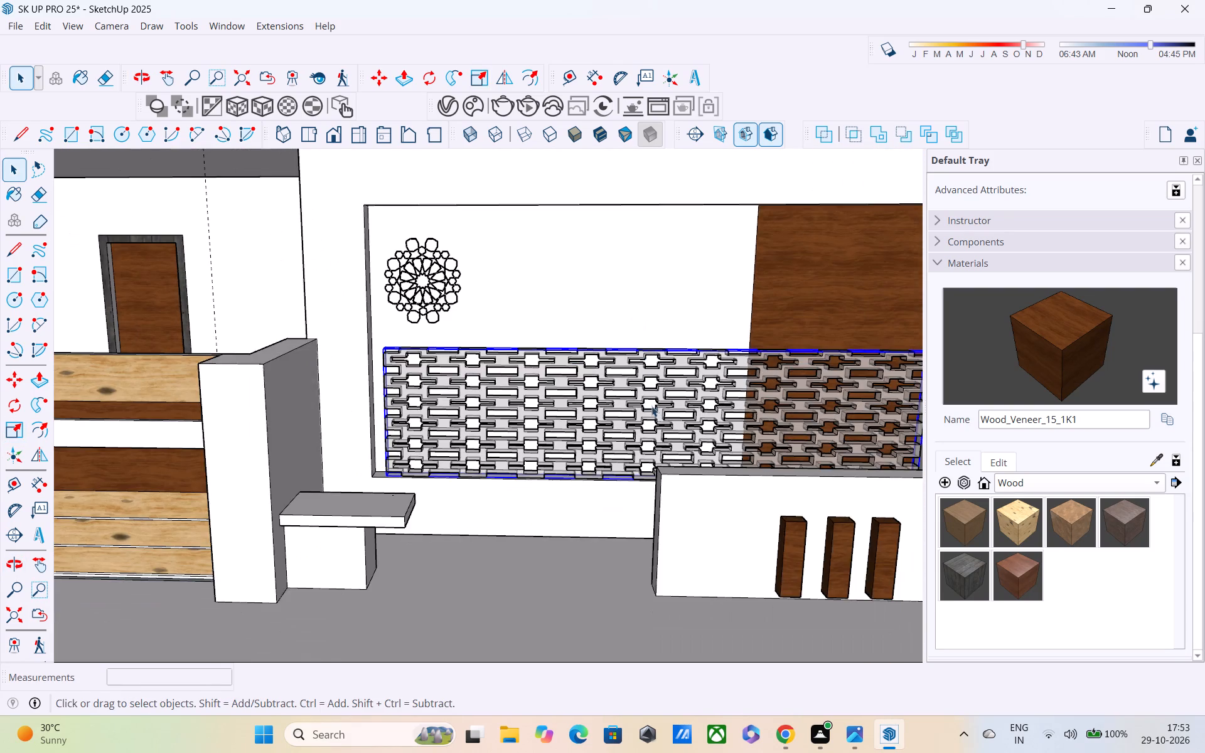
middle_drag(651, 407, 610, 360)
scroll(608, 364, down, 7)
scroll(598, 400, up, 1)
key(space)
click(877, 252)
scroll(847, 301, down, 3)
middle_drag(846, 302, 699, 341)
middle_drag(597, 427, 596, 479)
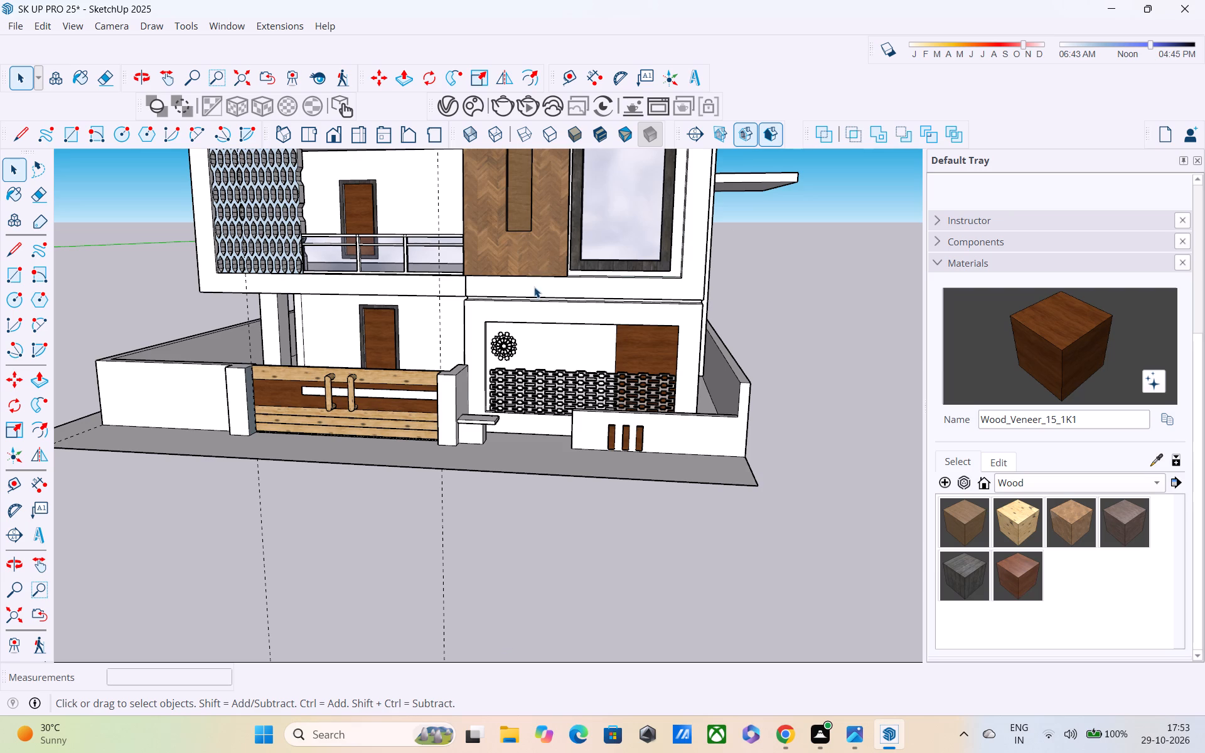
scroll(534, 321, down, 2)
shift+middle_drag(536, 346, 585, 447)
middle_drag(751, 425, 572, 415)
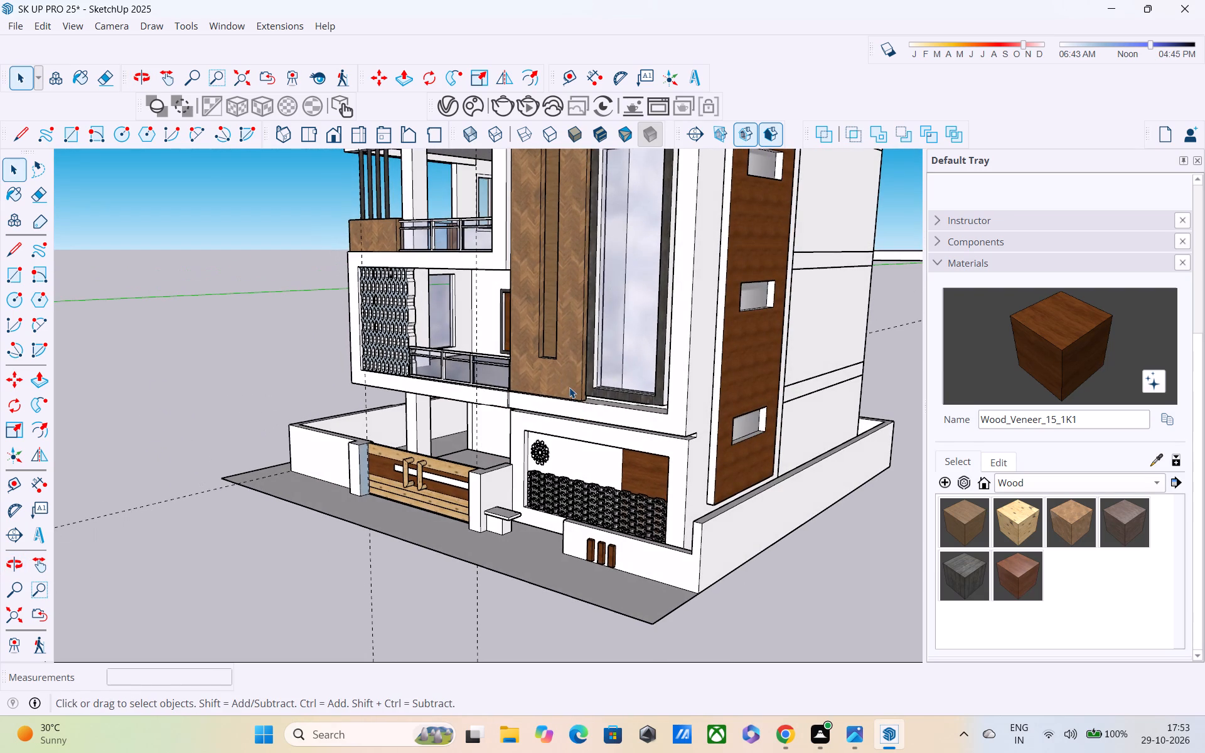
scroll(572, 385, down, 1)
shift+middle_drag(722, 274, 614, 372)
Explode the top-floor side wall group behind the wood-clad panel.
click(722, 312)
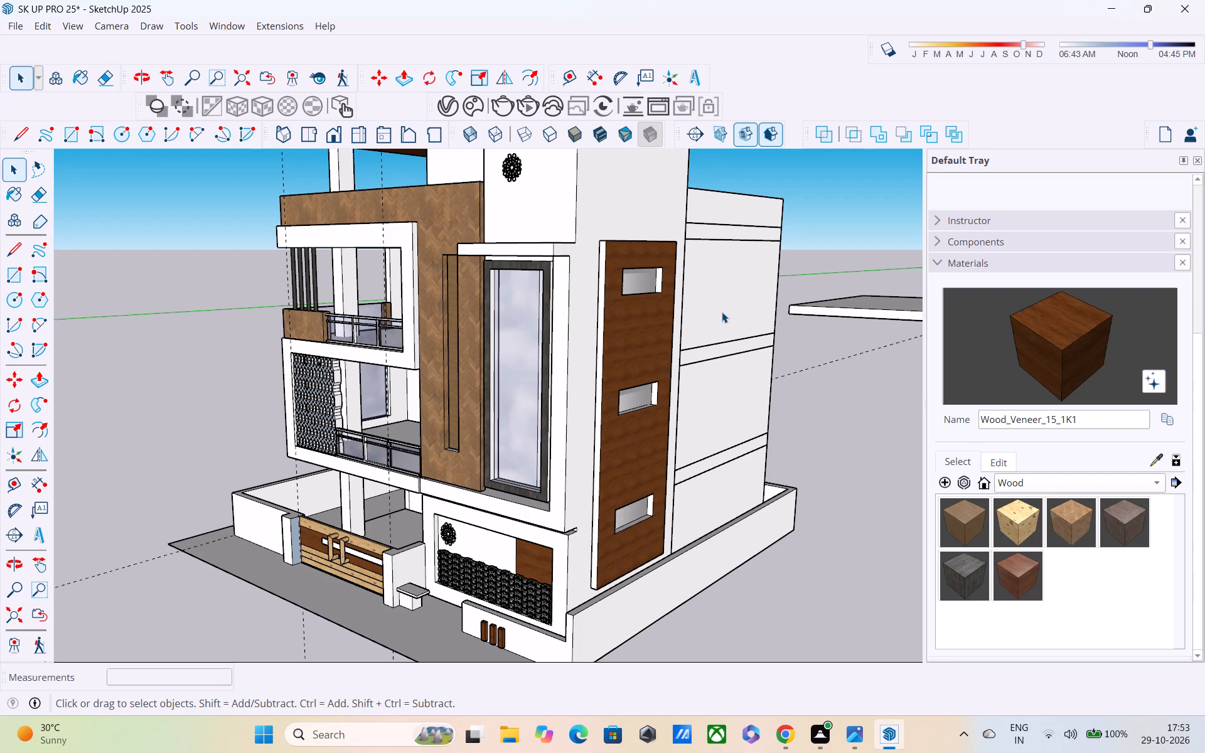
right_click(722, 312)
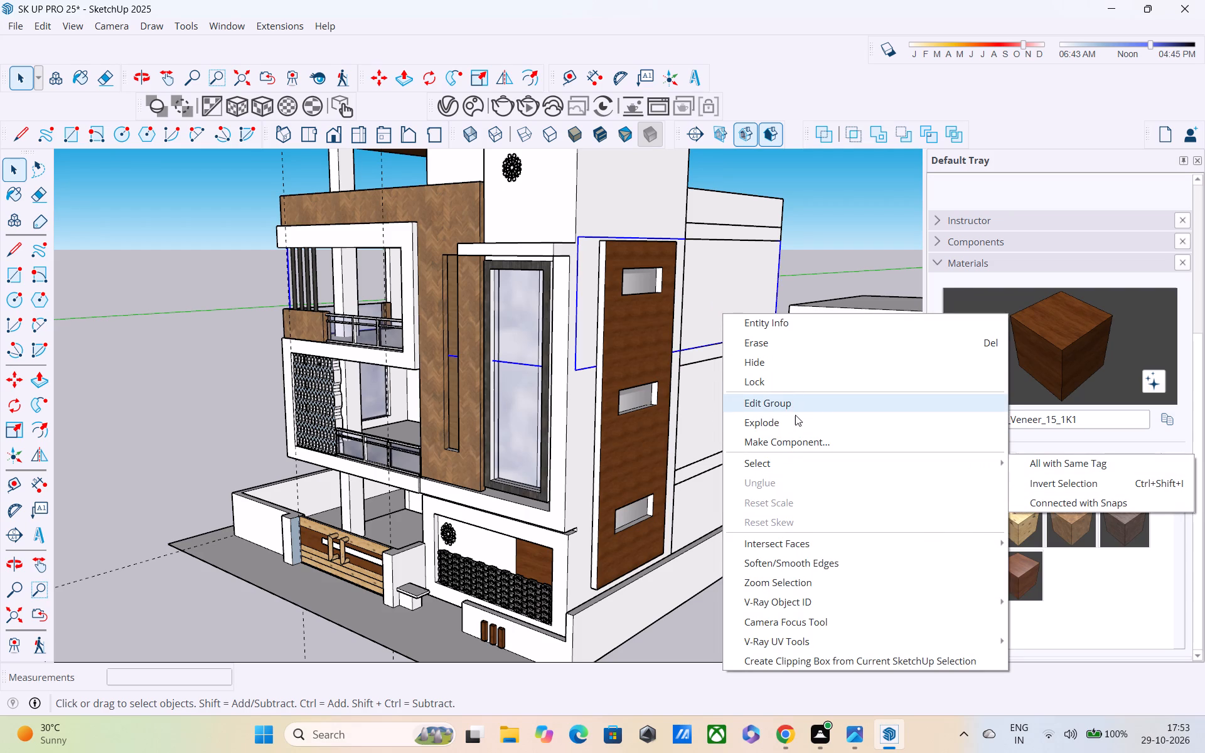
click(796, 427)
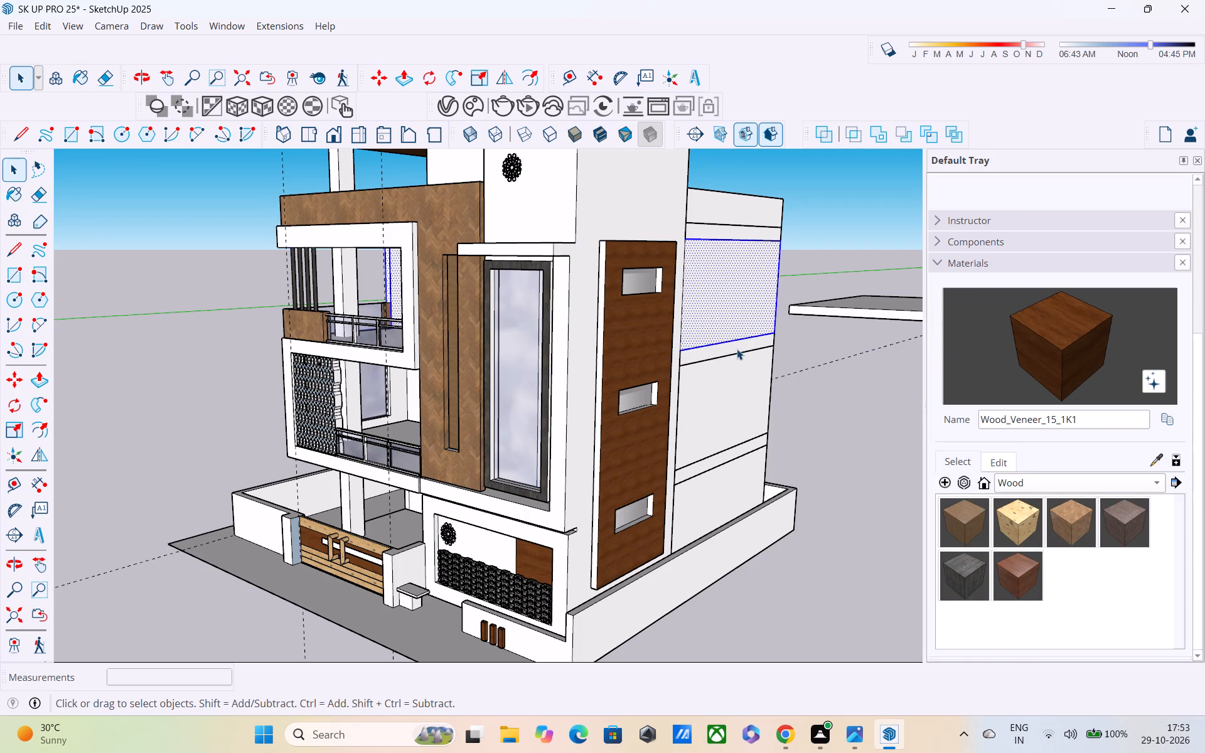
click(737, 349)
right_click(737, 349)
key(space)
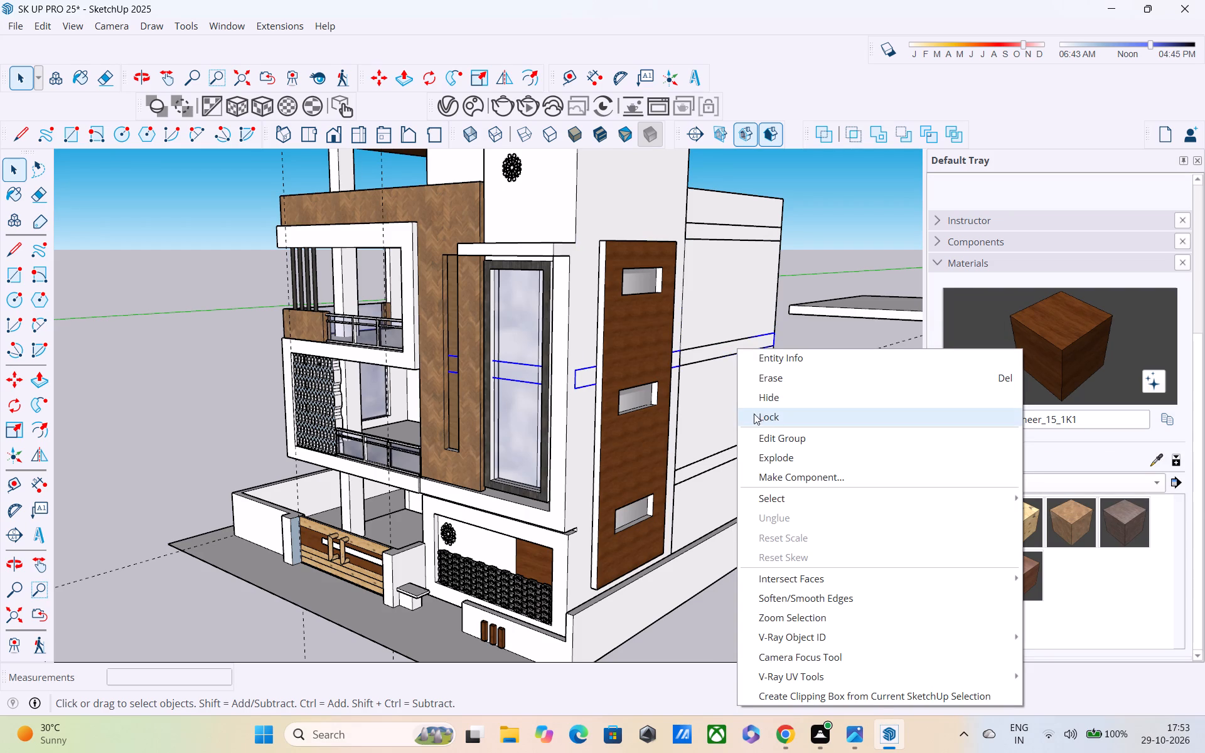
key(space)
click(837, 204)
Draw a window rectangle about 7' 1" by 6' 2" on the top-floor side wall, between the two horizontal bands.
middle_drag(822, 256, 791, 247)
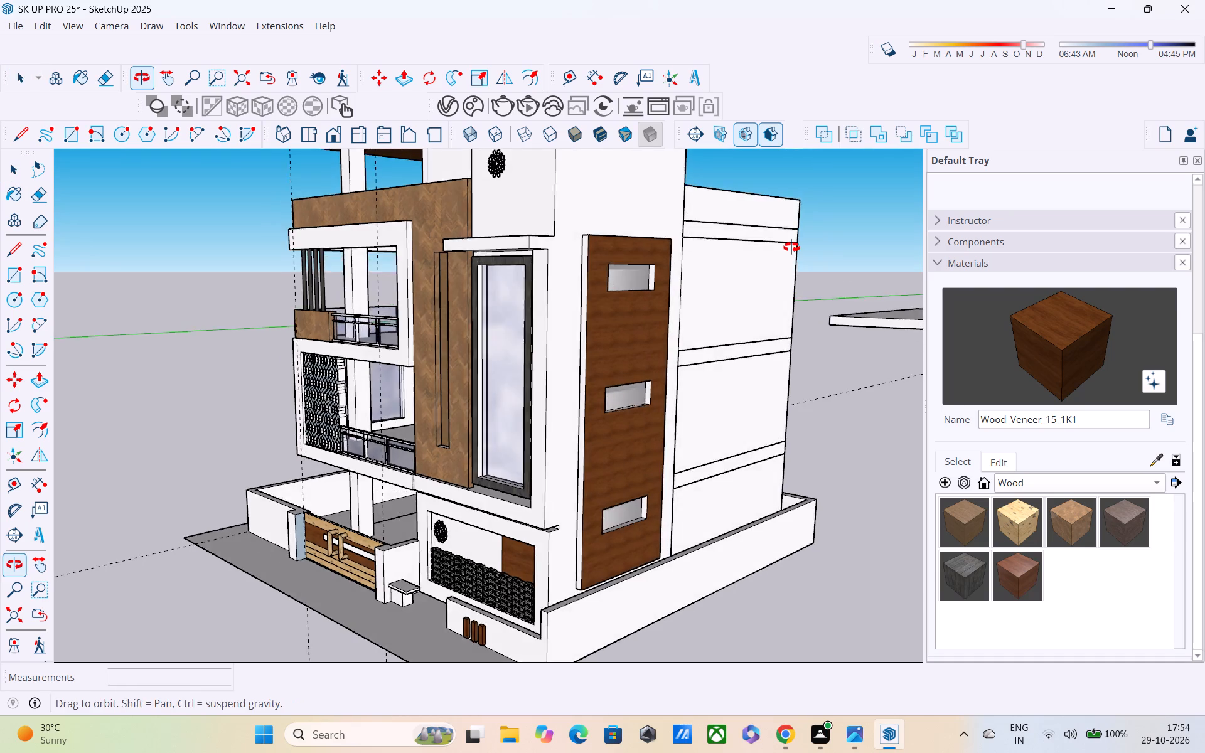
middle_drag(791, 247, 618, 251)
key(r)
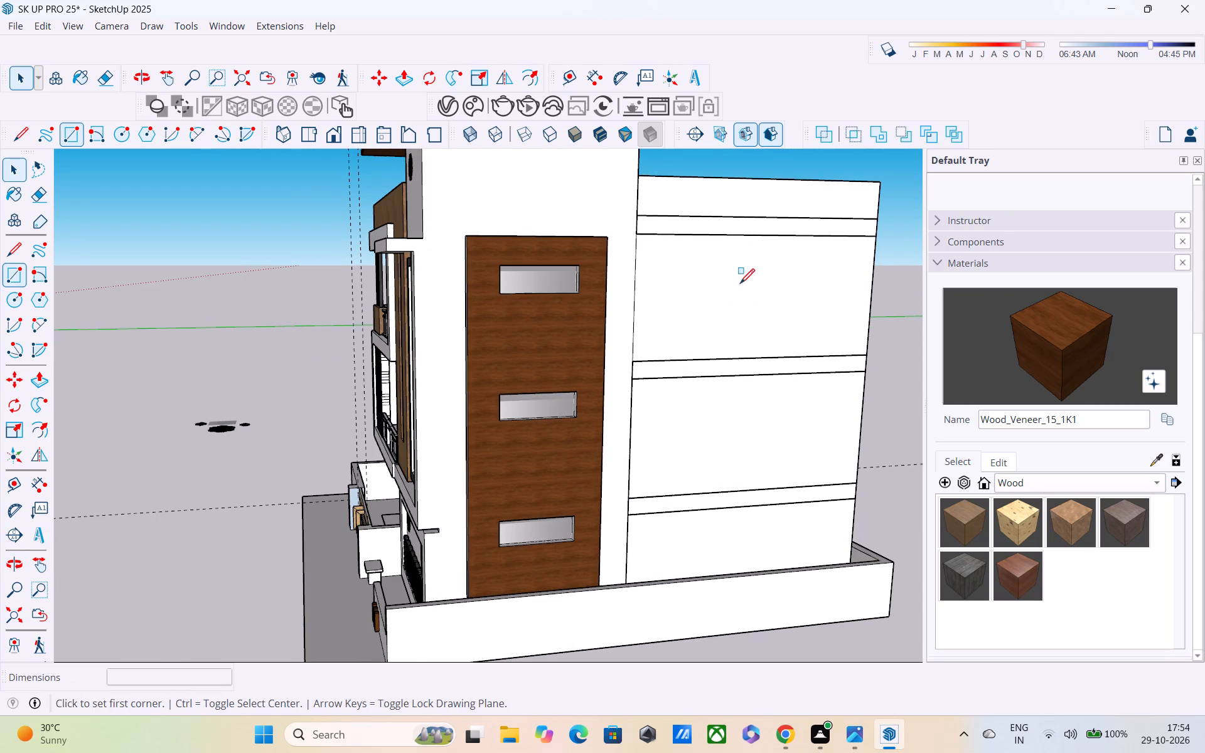
click(744, 258)
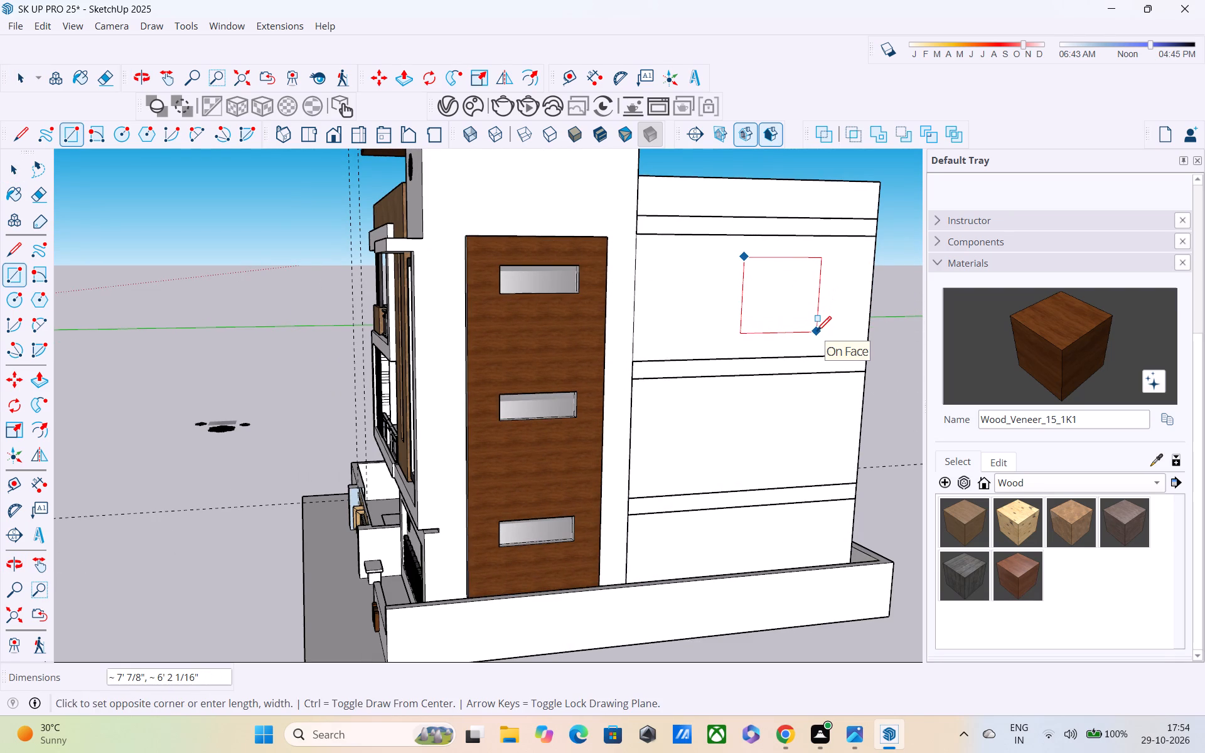
click(817, 333)
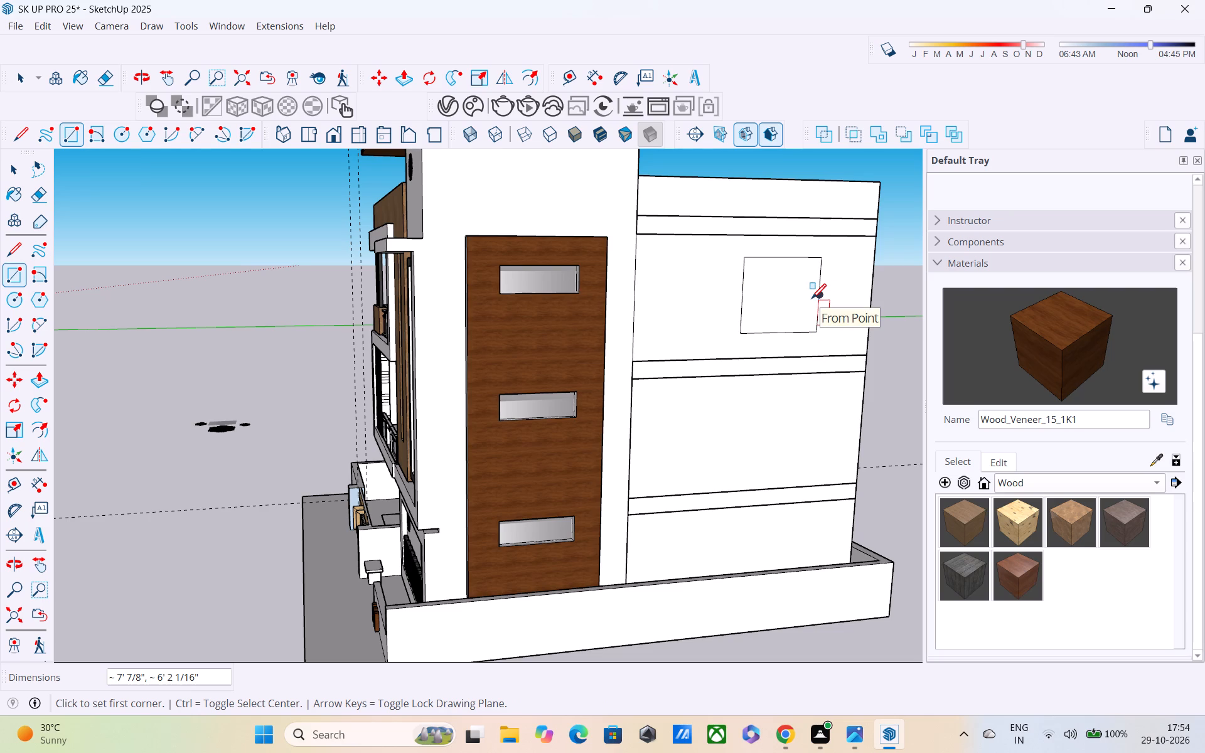
Offset the window rectangle inward by 4" to form the frame outline.
key(f)
click(788, 299)
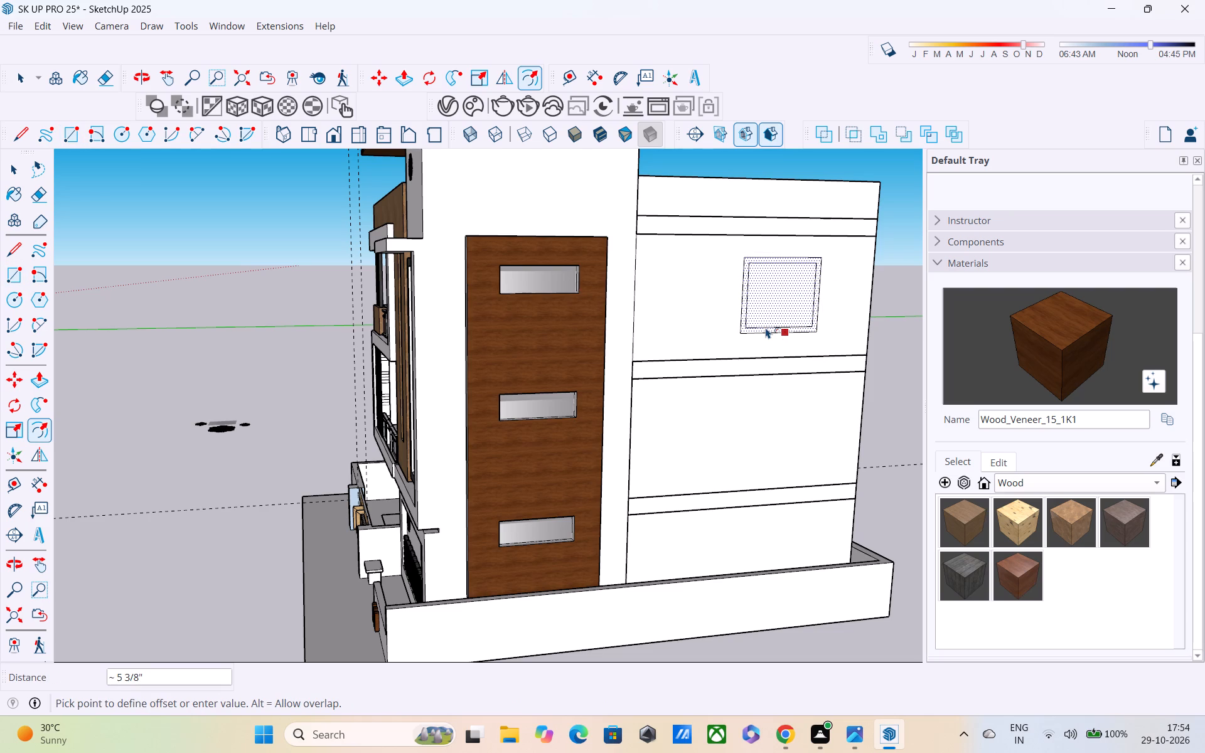
text(4")
key(Return)
key(space)
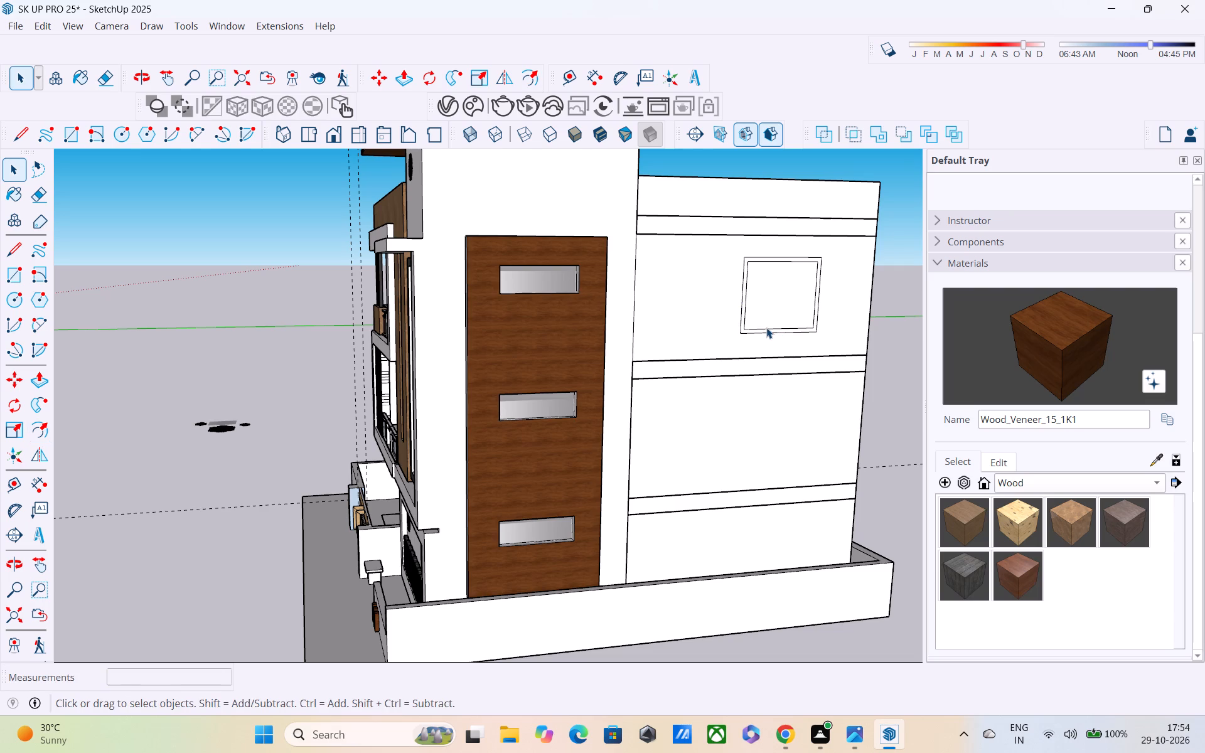
Draw a vertical centre line about 5' 6" long between the inner frame's top and bottom edges.
text(L)
scroll(768, 309, up, 2)
click(784, 255)
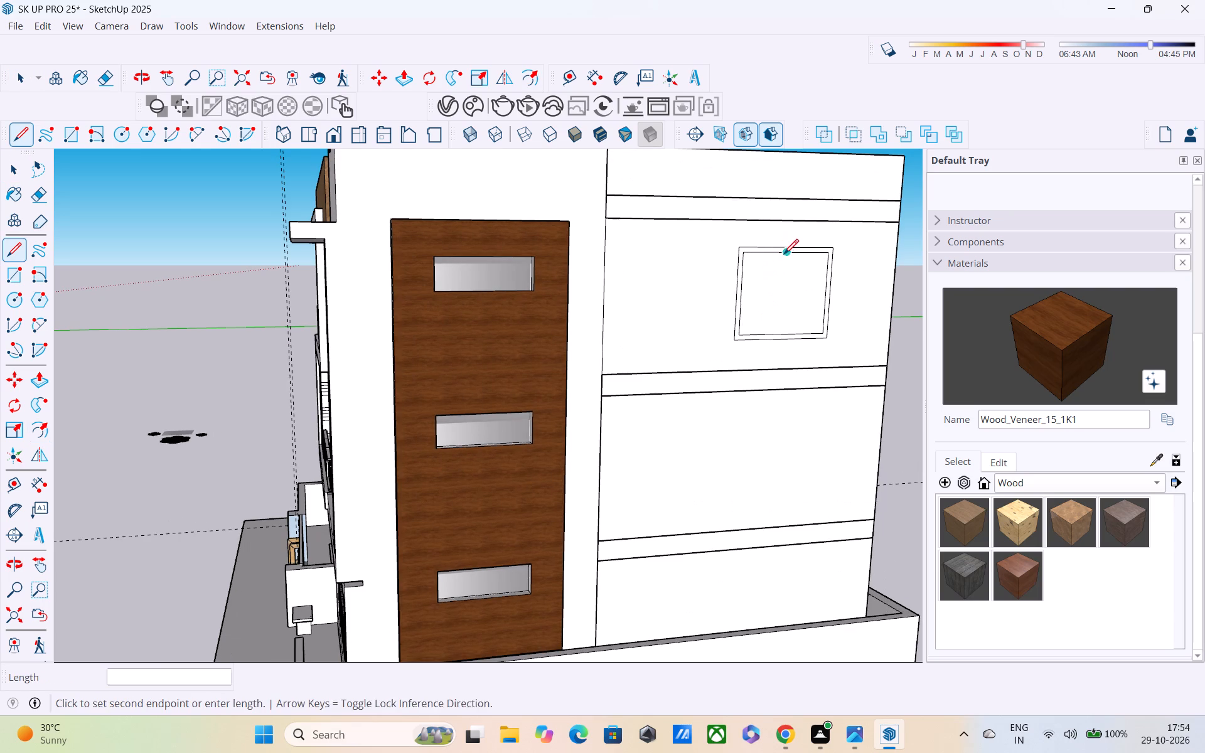
click(787, 332)
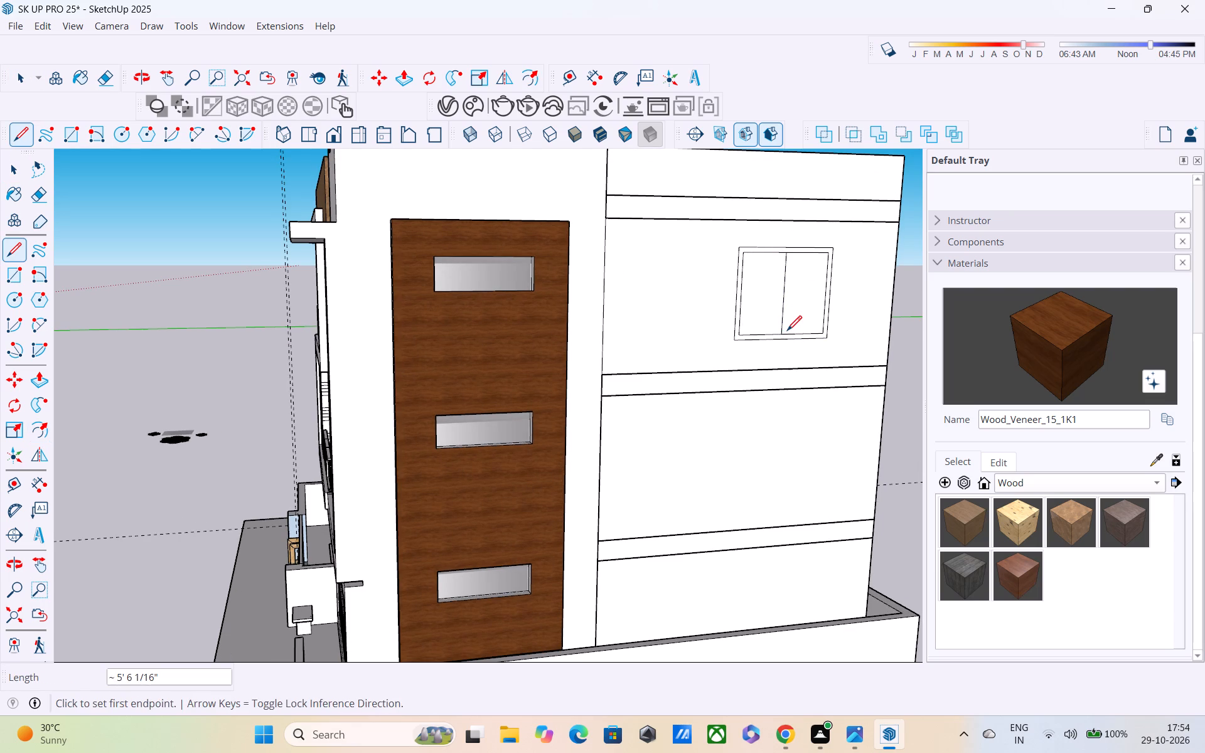
key(space)
Copy the window's vertical centre line 2" toward the rear of the house.
scroll(781, 300, up, 4)
middle_drag(776, 292, 656, 328)
scroll(656, 328, up, 3)
middle_drag(651, 327, 629, 318)
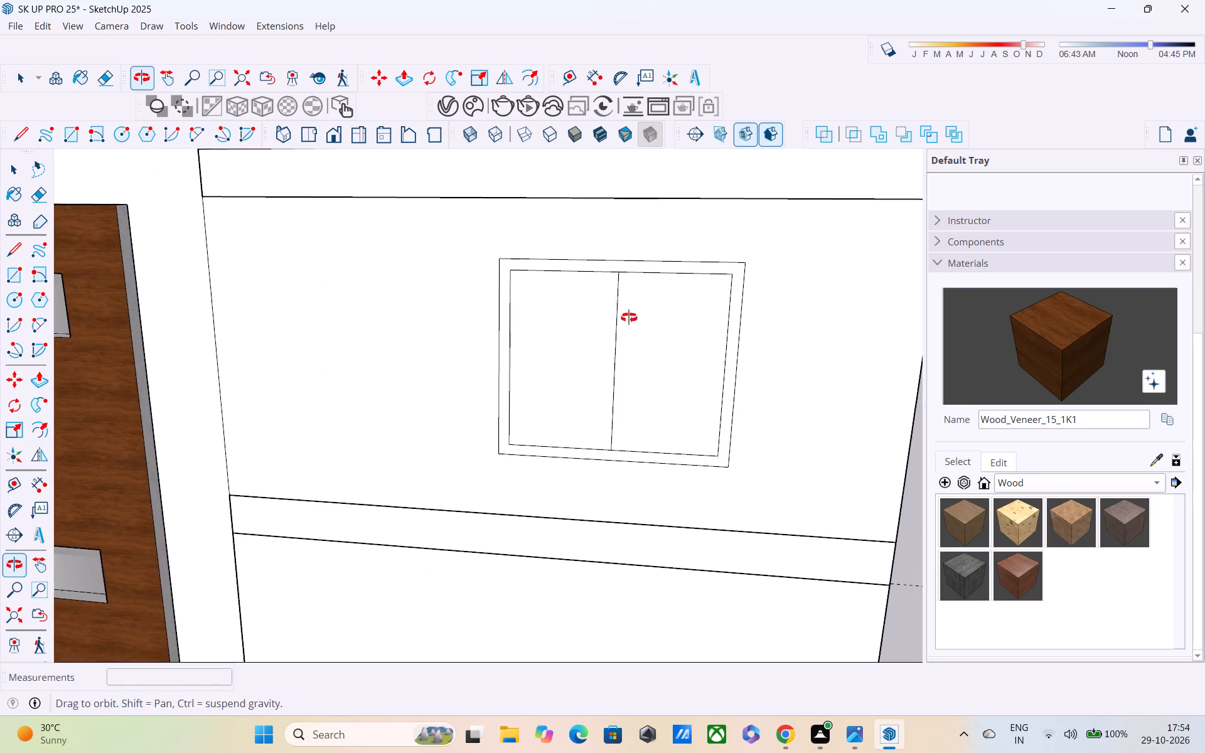
middle_drag(629, 318, 576, 272)
scroll(576, 272, up, 1)
scroll(576, 272, down, 4)
middle_drag(575, 272, 505, 340)
scroll(505, 340, up, 1)
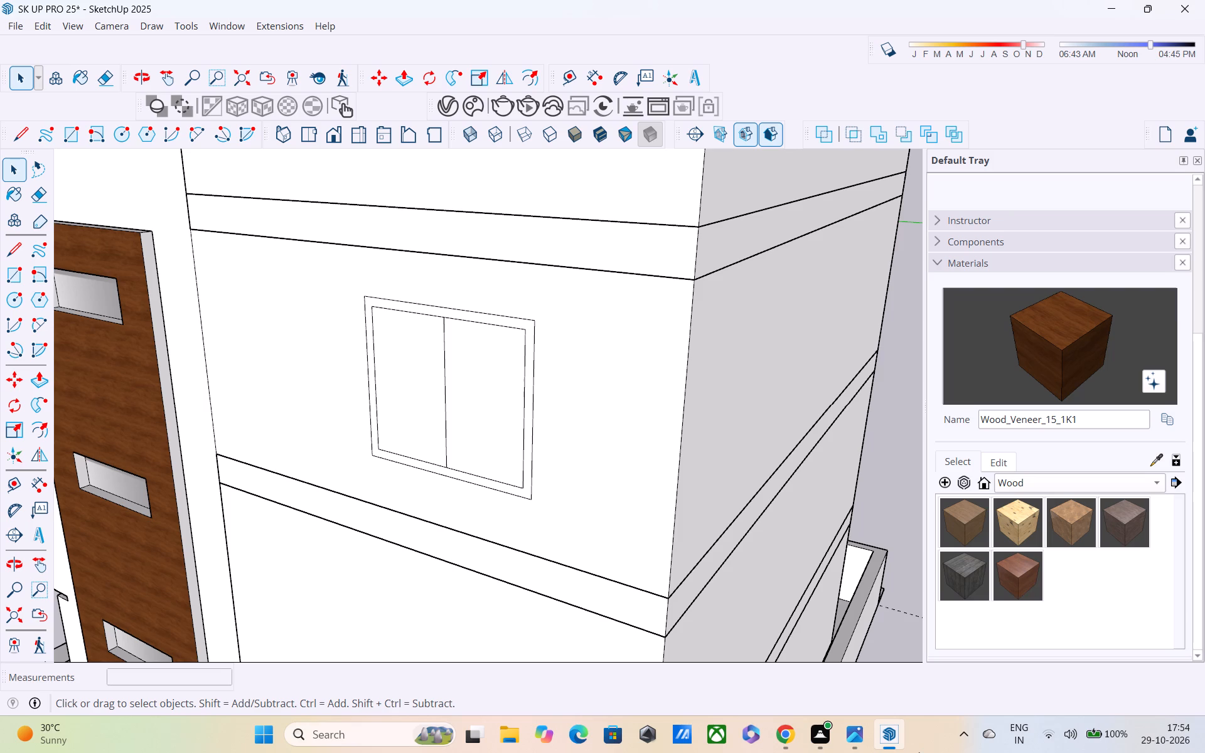
click(445, 361)
key(m)
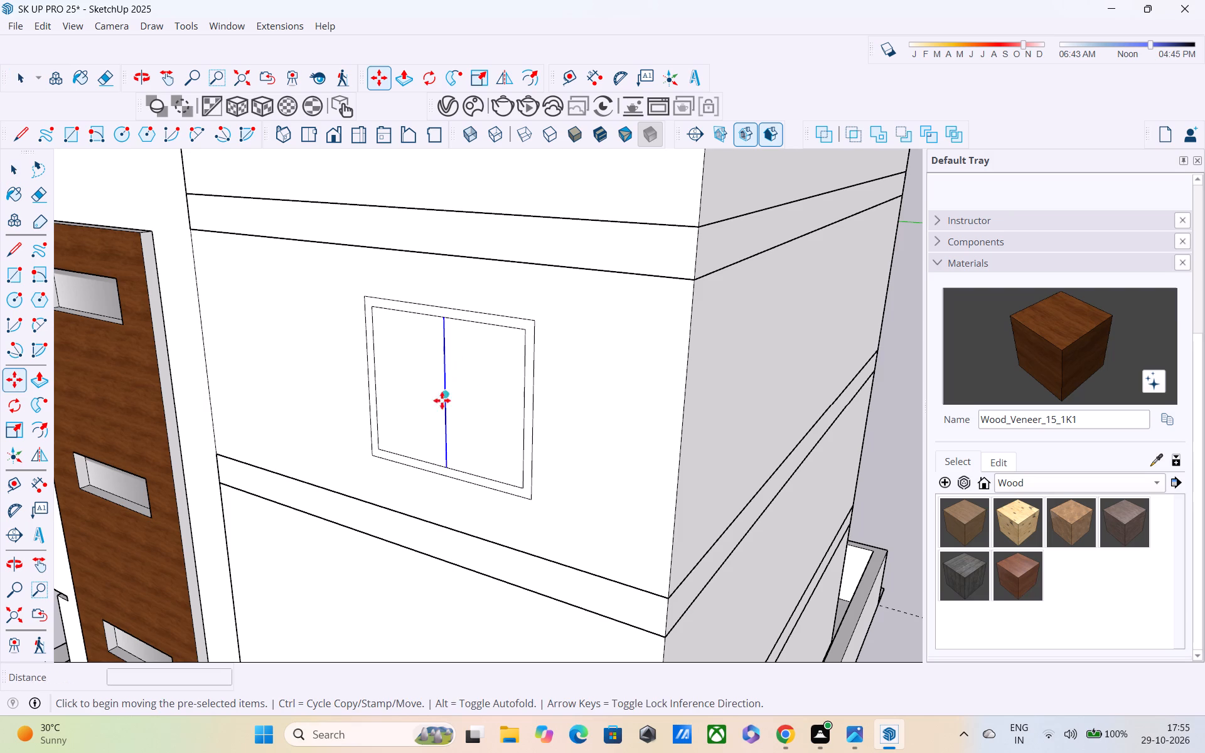
click(443, 466)
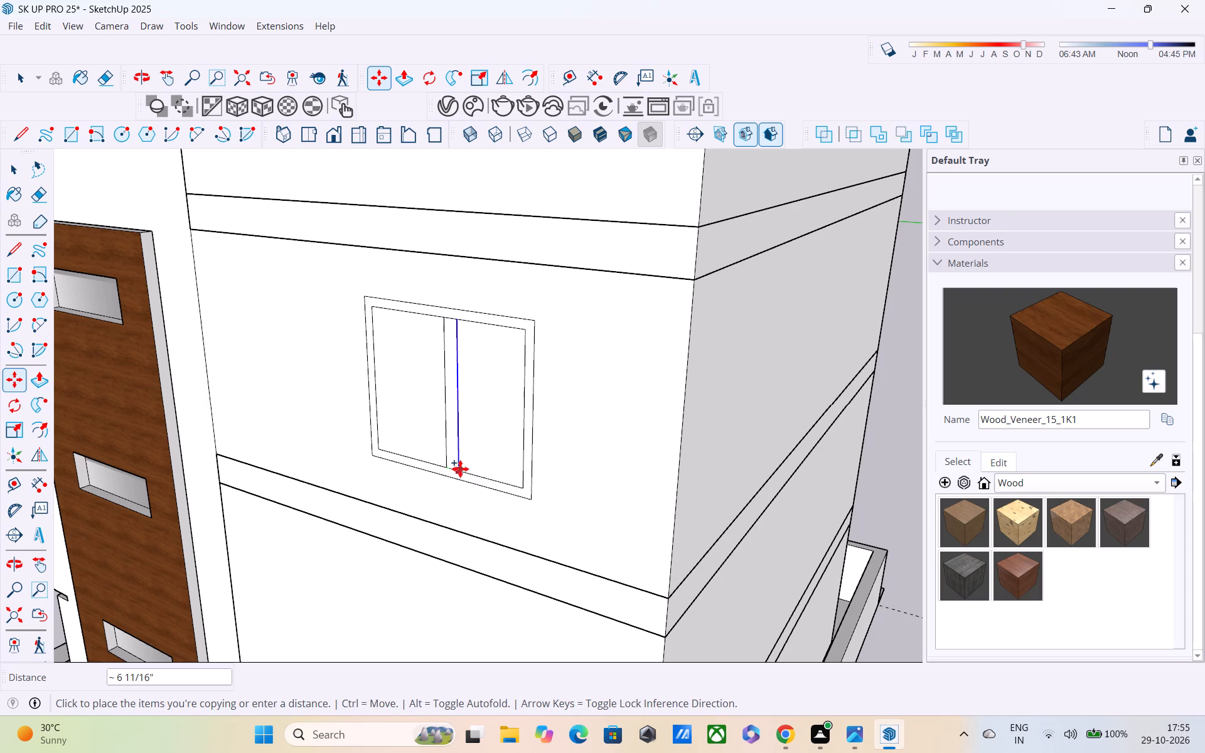
scroll(457, 471, up, 7)
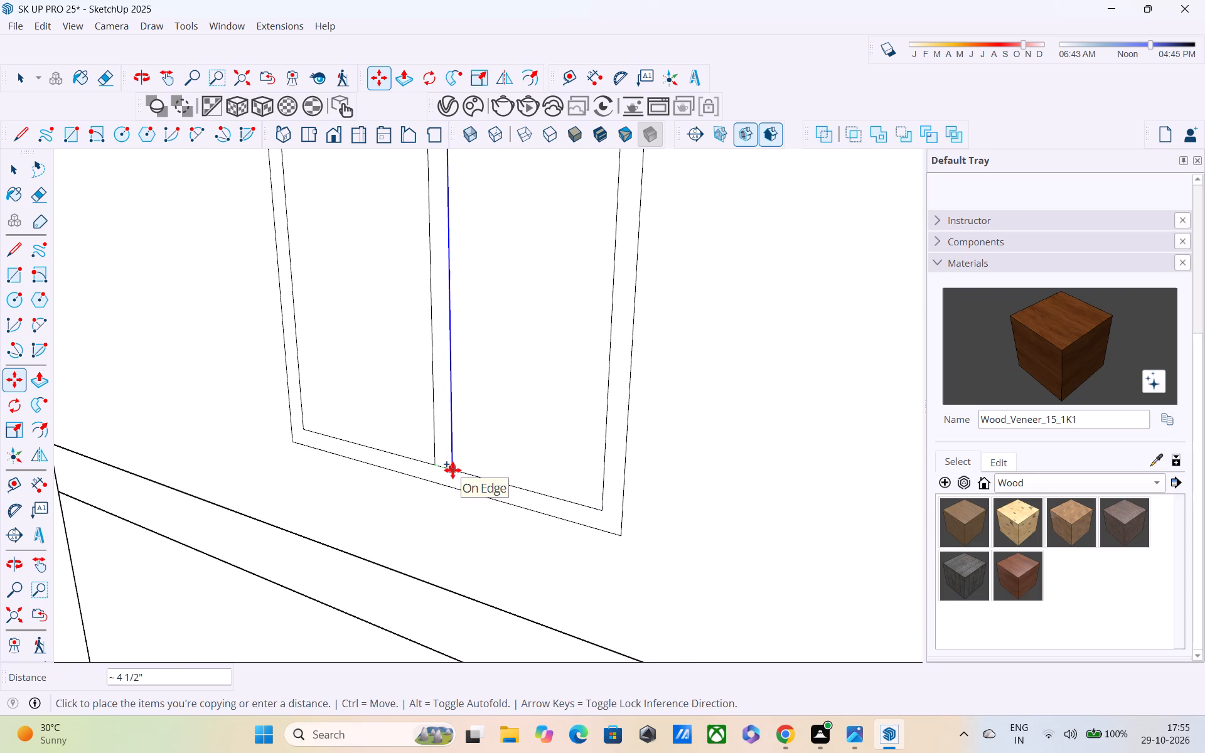
text(2")
key(Return)
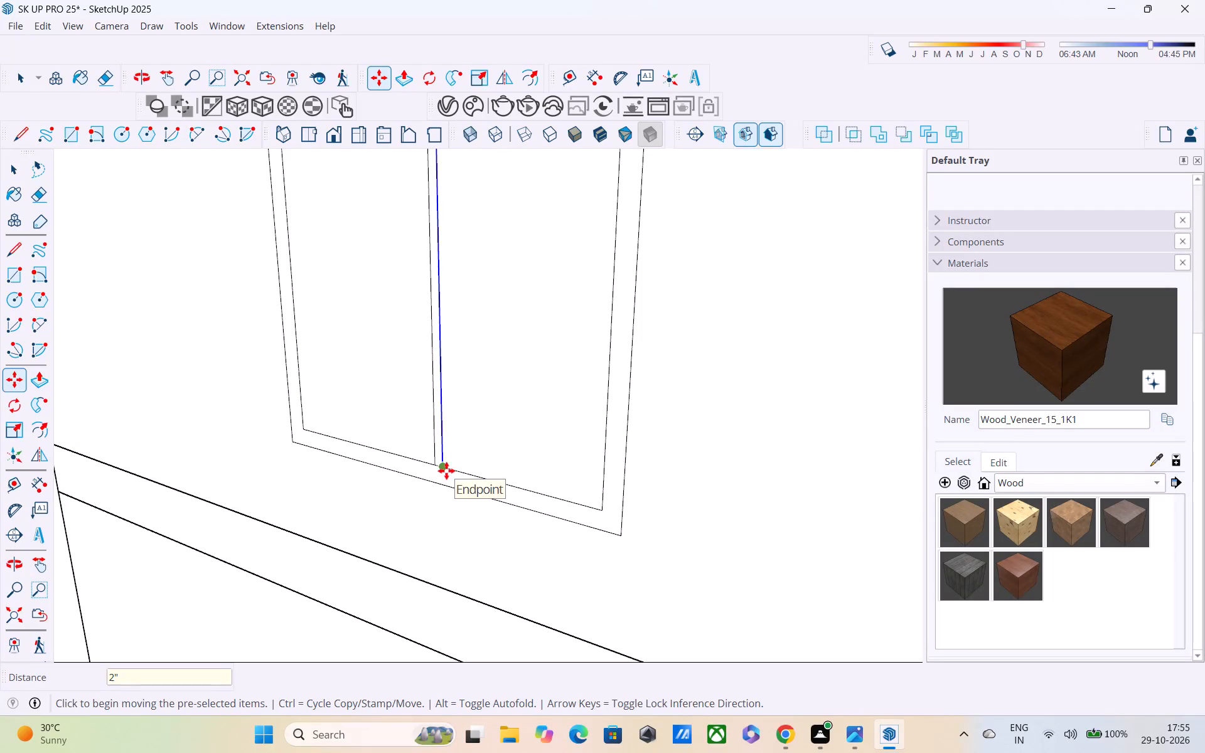
Copy the offset mullion line 4" back toward the front of the house.
click(441, 463)
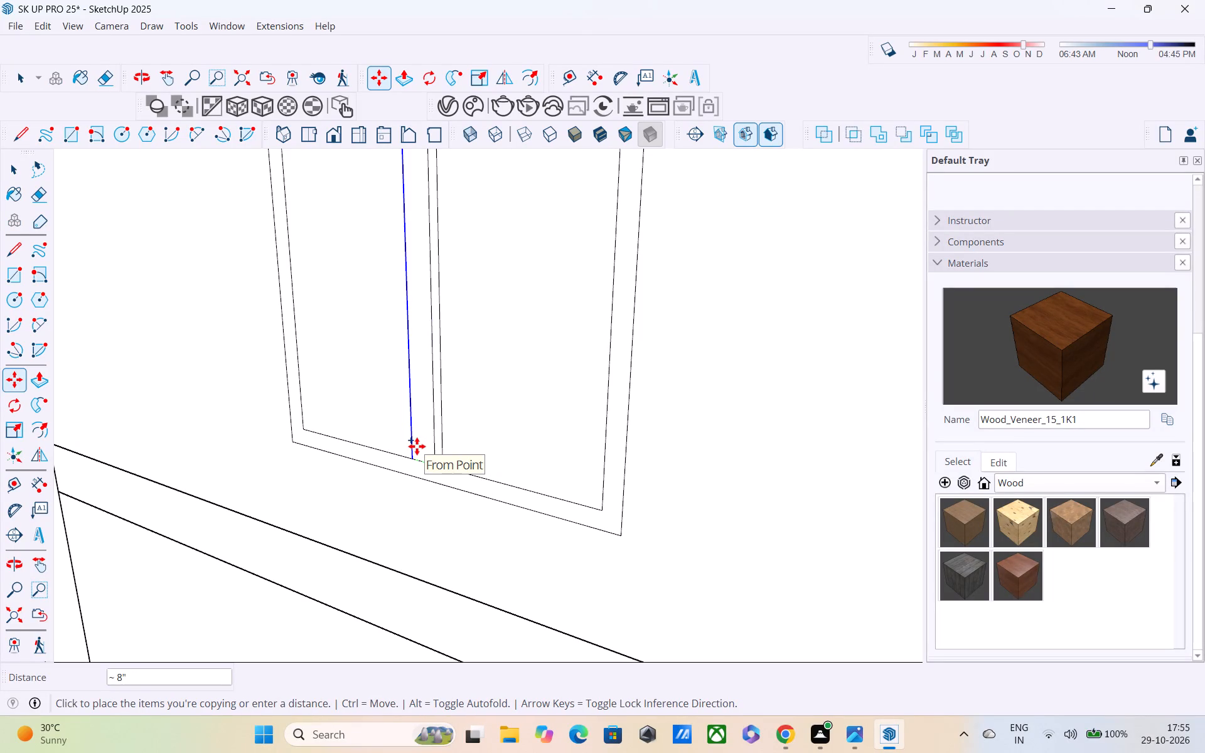
text(4")
key(Return)
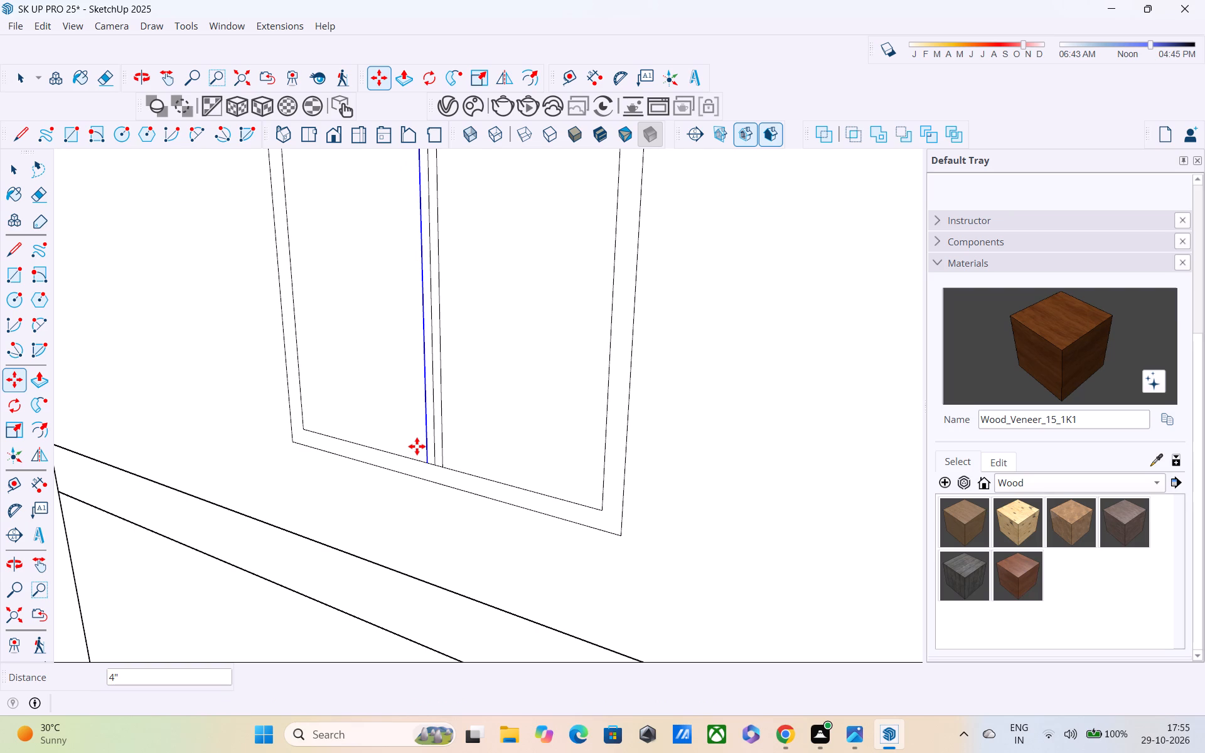
key(space)
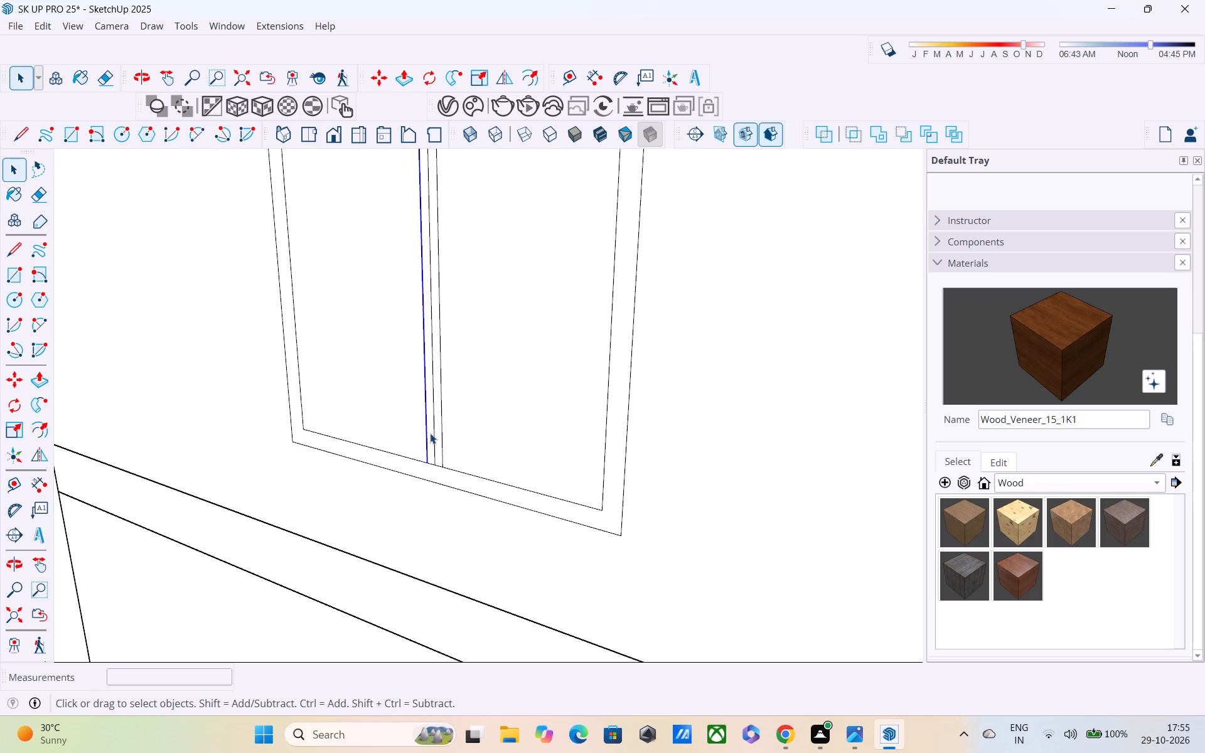
Delete the original centre line between the two mullion lines.
click(435, 440)
key(Delete)
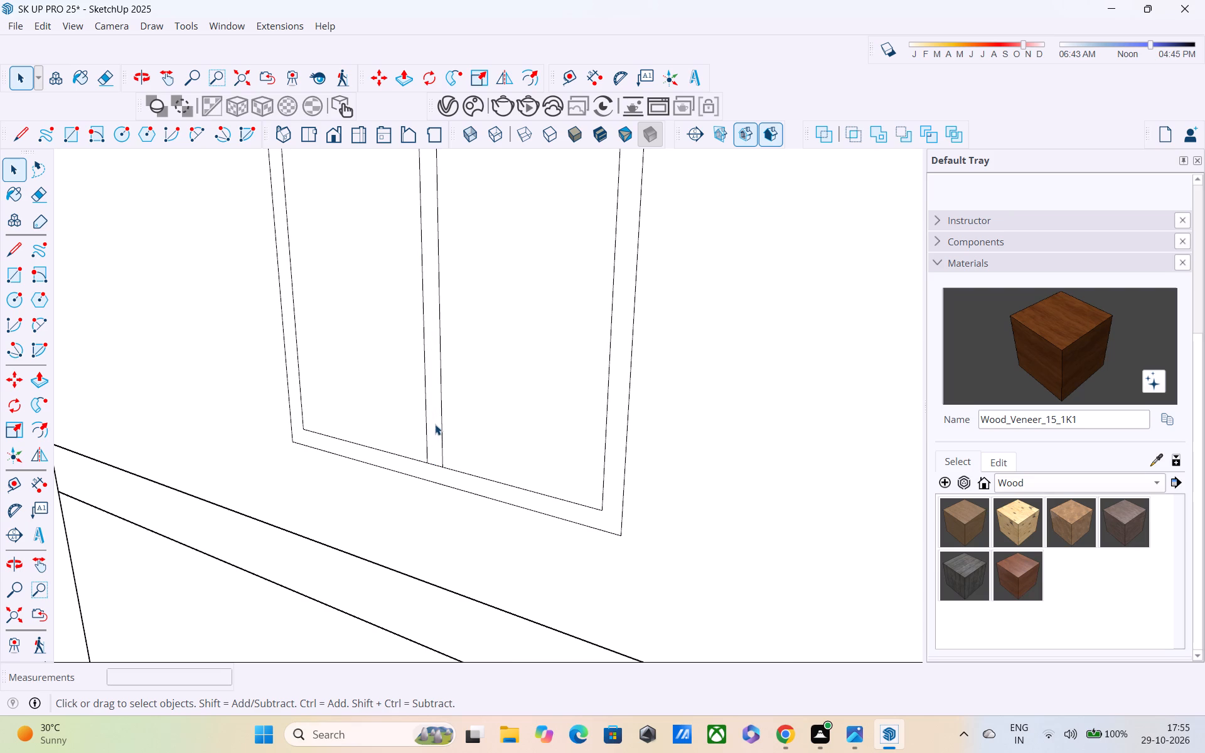
Erase the short inner frame edges between the mullion lines at the top and bottom, joining the mullion to the frame.
scroll(434, 414, down, 4)
shift+middle_drag(432, 408, 453, 565)
scroll(453, 565, up, 1)
middle_drag(463, 464, 554, 536)
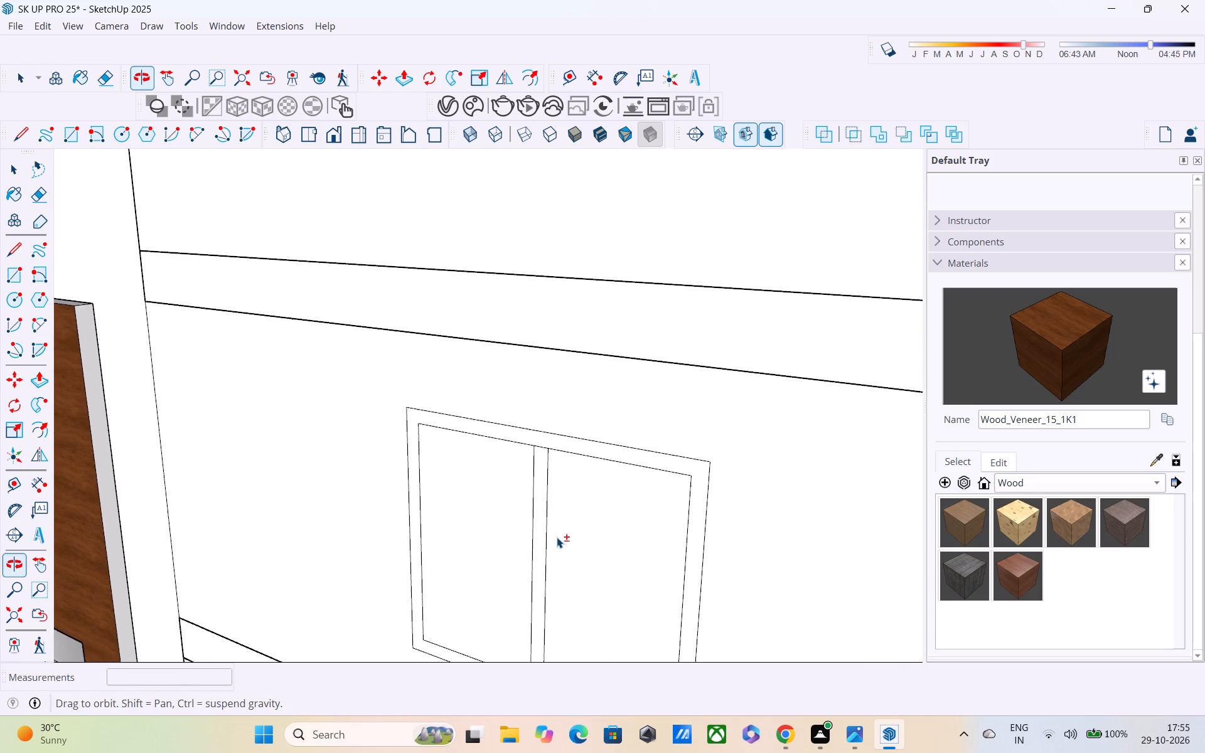
key(e)
scroll(551, 496, up, 3)
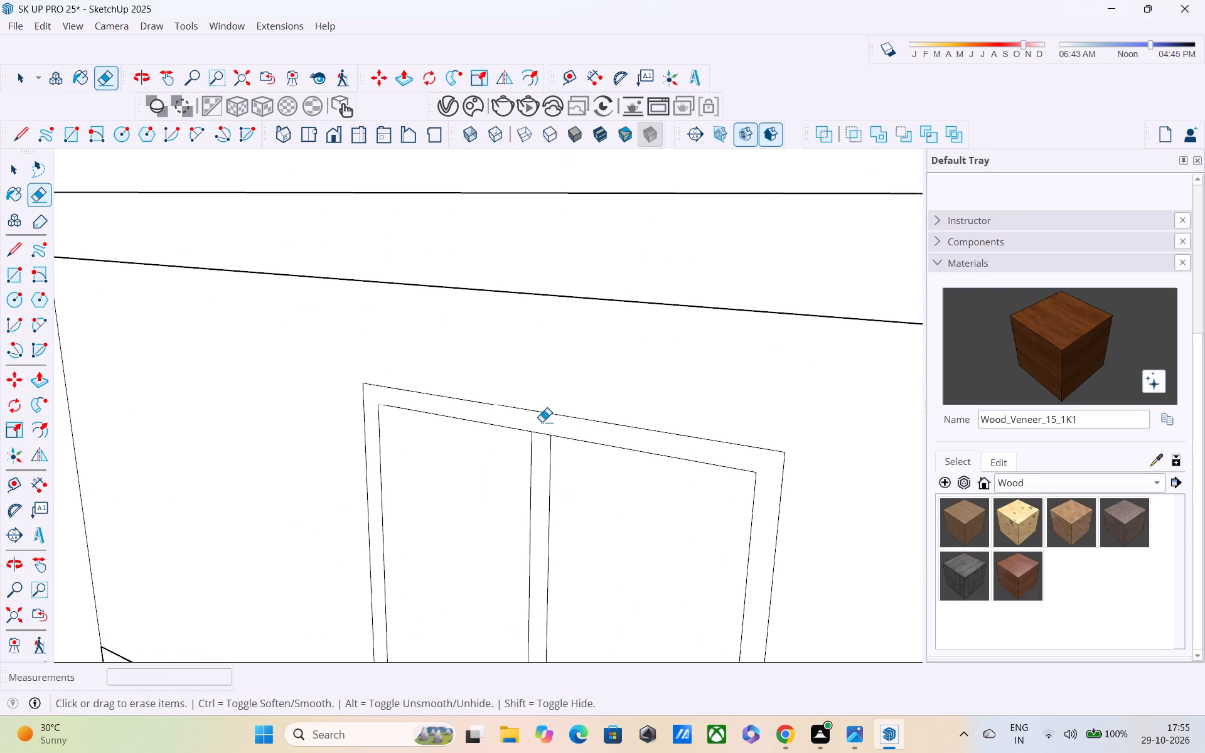
drag(542, 422, 535, 447)
shift+middle_drag(532, 482, 544, 326)
middle_drag(523, 546, 544, 372)
scroll(554, 460, up, 3)
drag(572, 413, 572, 430)
middle_drag(572, 432, 571, 474)
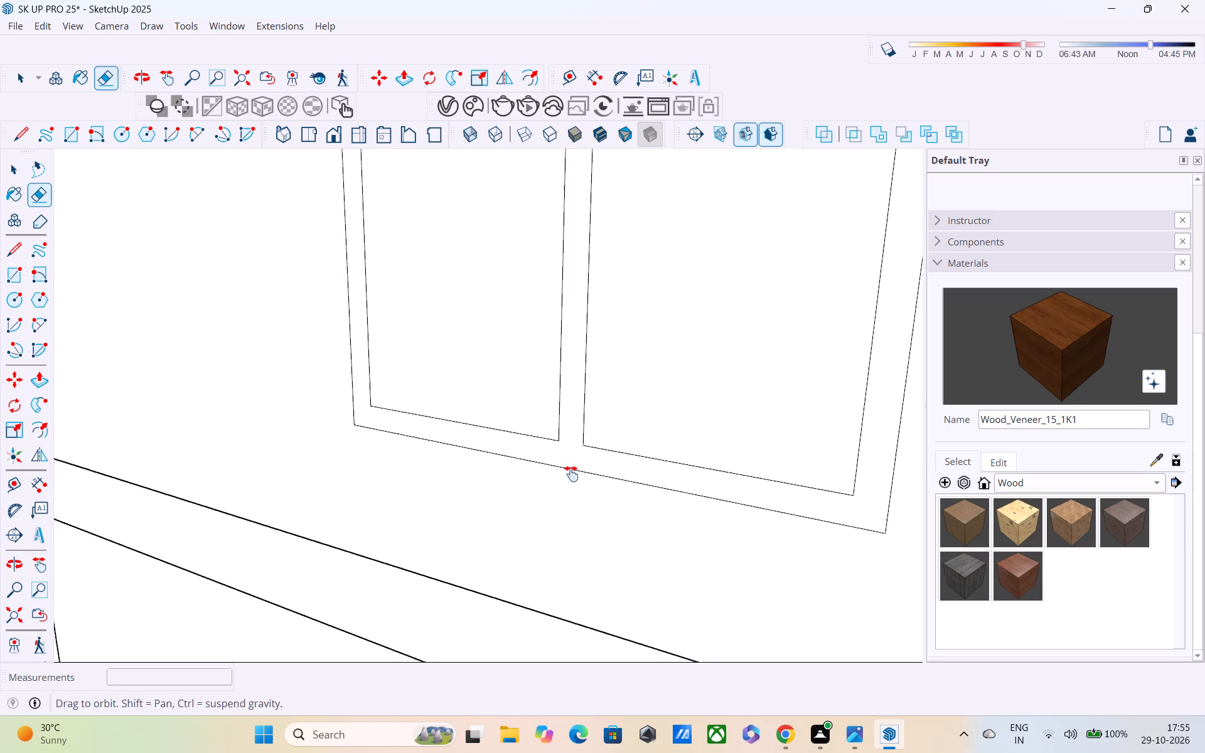
middle_drag(571, 474, 577, 535)
key(space)
Recess the upper side window's frame and mullion about 3 1/2" into the wall with Push/Pull.
text(P)
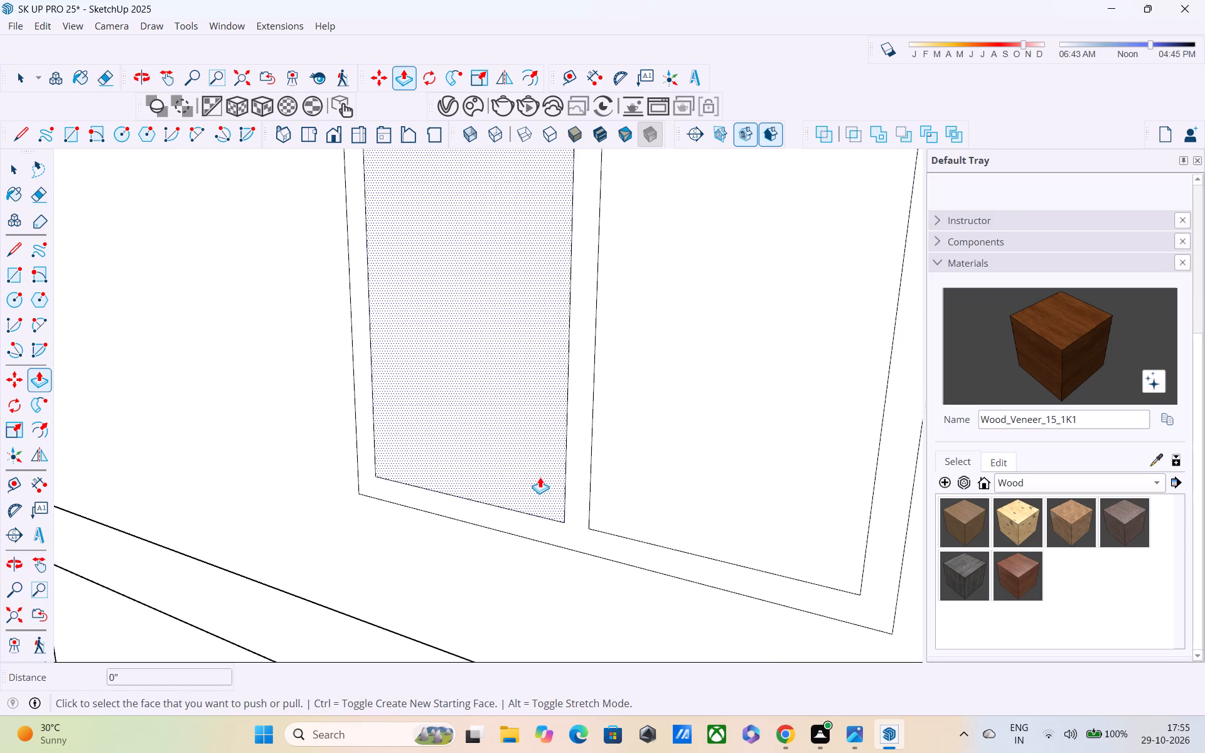
click(542, 533)
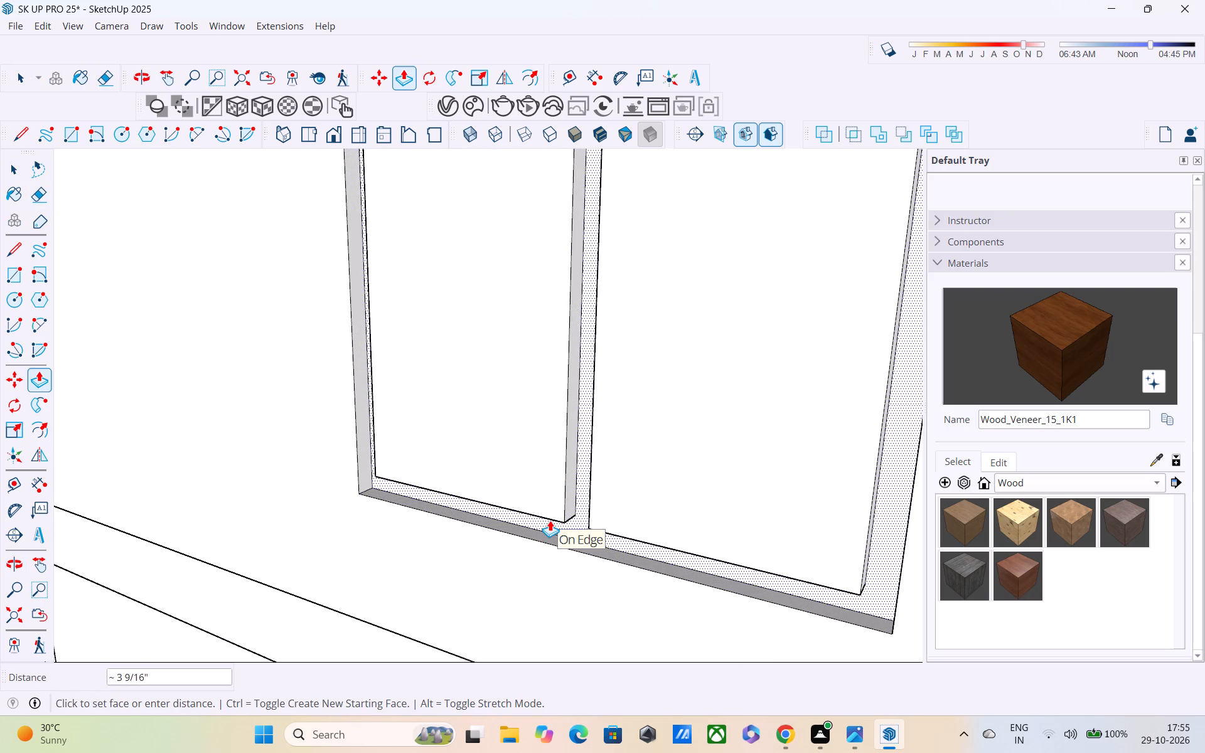
click(550, 520)
Push both window panes 9" inward through the wall so they become open frame openings.
click(545, 484)
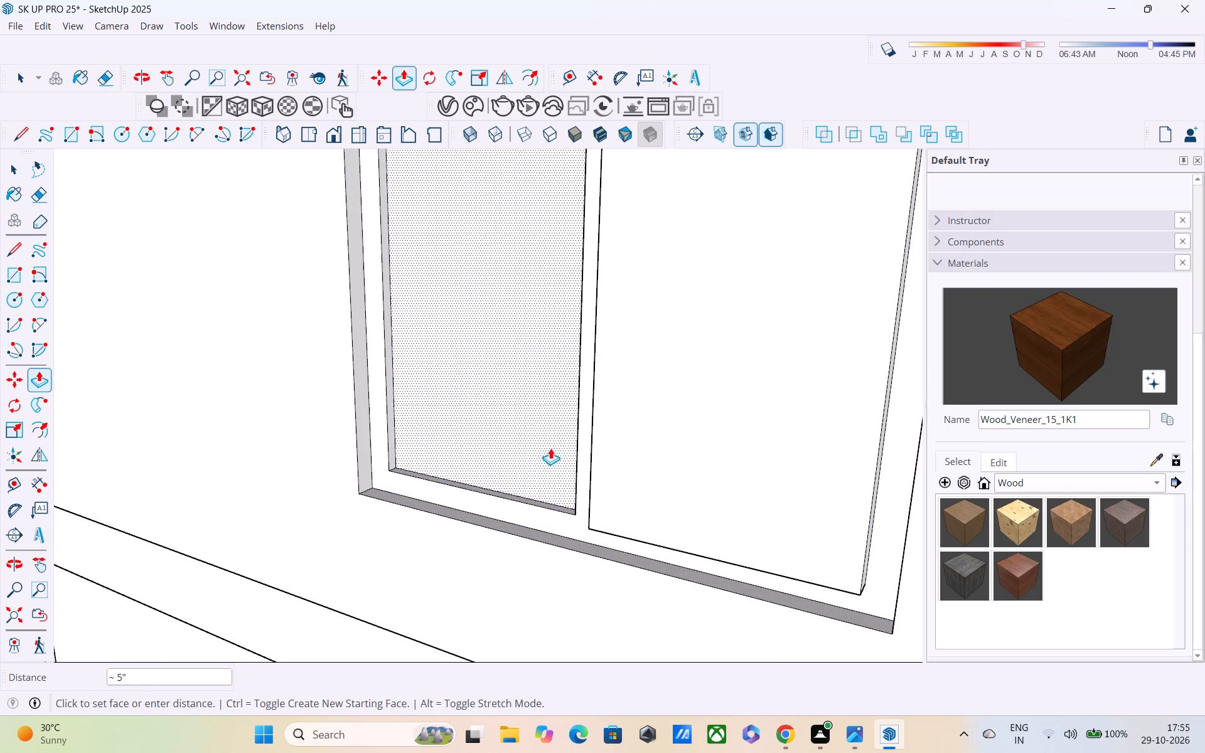
click(555, 433)
click(703, 455)
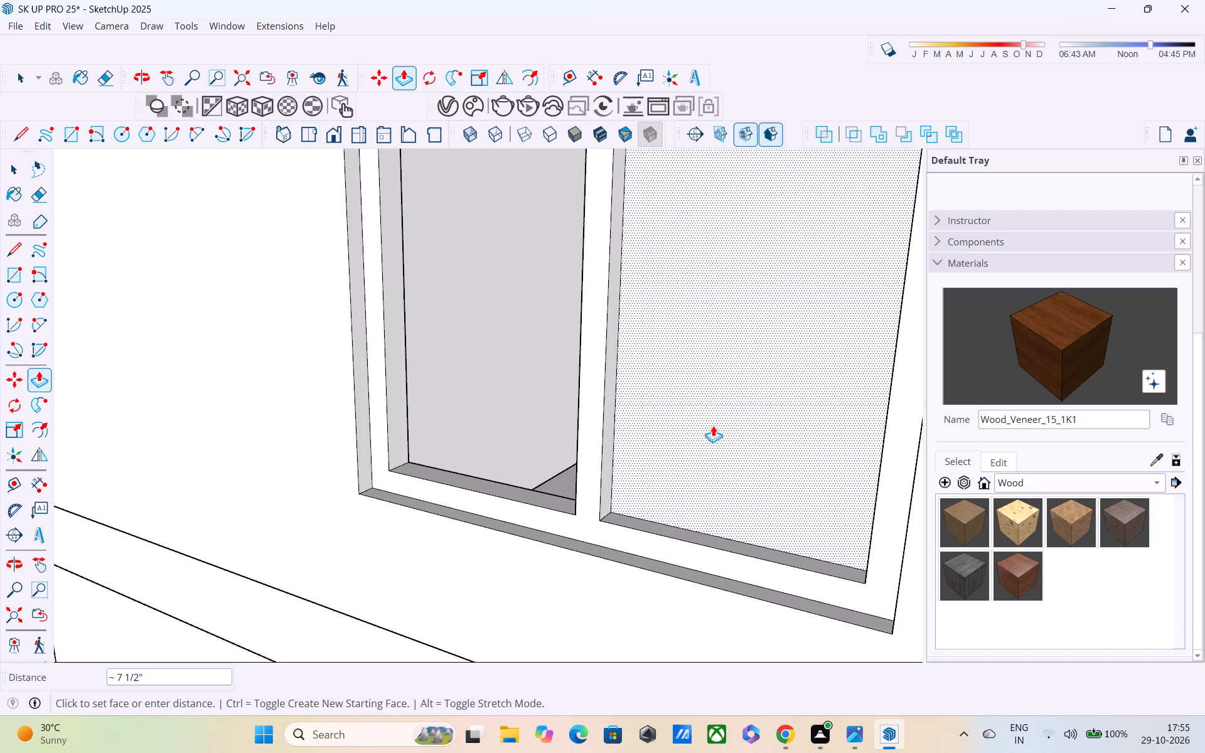
click(714, 424)
Inspect the recessed window frame and the adjoining side walls from several angles.
scroll(714, 458, down, 2)
shift+middle_drag(712, 468, 712, 440)
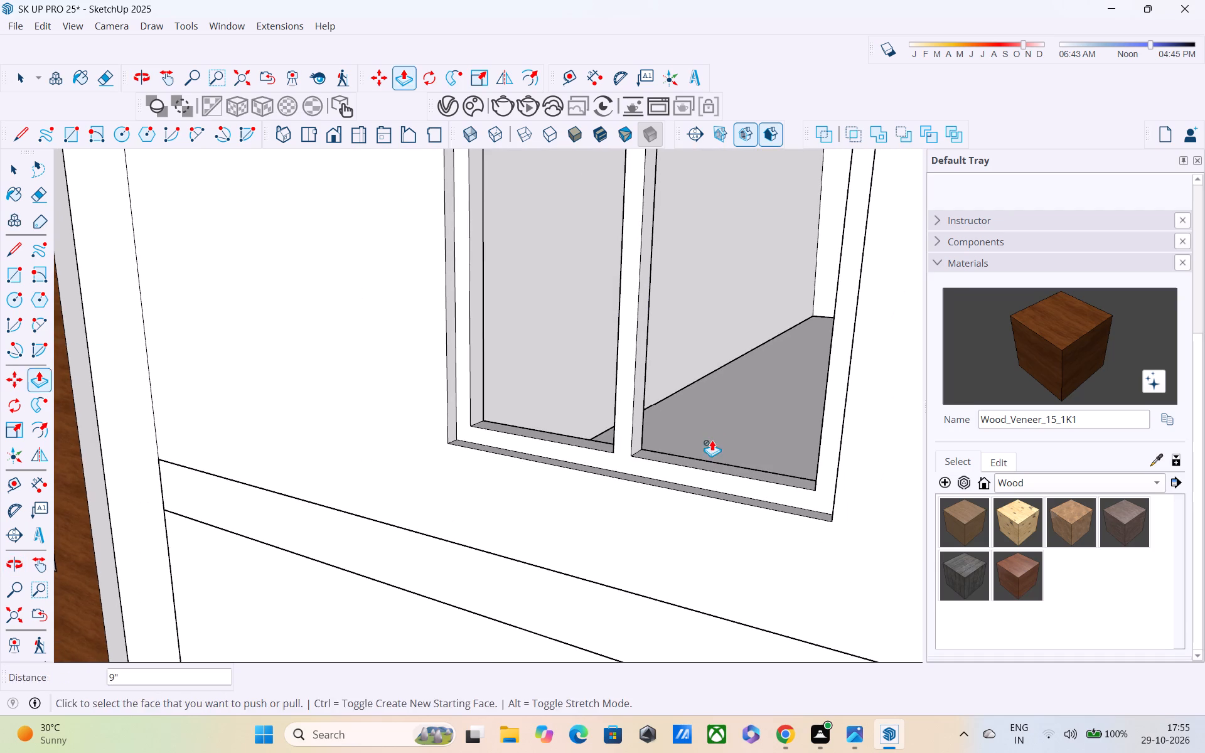
shift+middle_drag(712, 441, 721, 619)
middle_drag(714, 606, 709, 487)
scroll(708, 486, down, 1)
shift+middle_drag(706, 493, 704, 579)
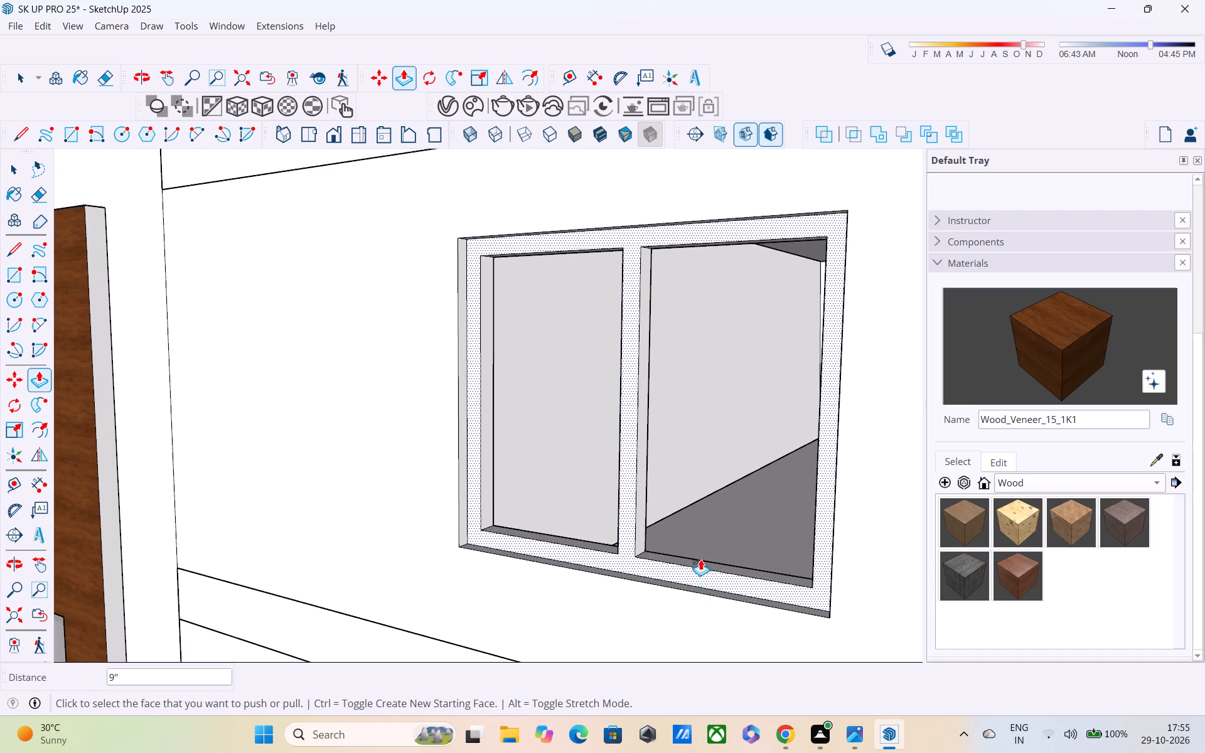
scroll(700, 556, down, 3)
middle_click(686, 516)
scroll(685, 516, down, 3)
middle_drag(668, 521, 660, 474)
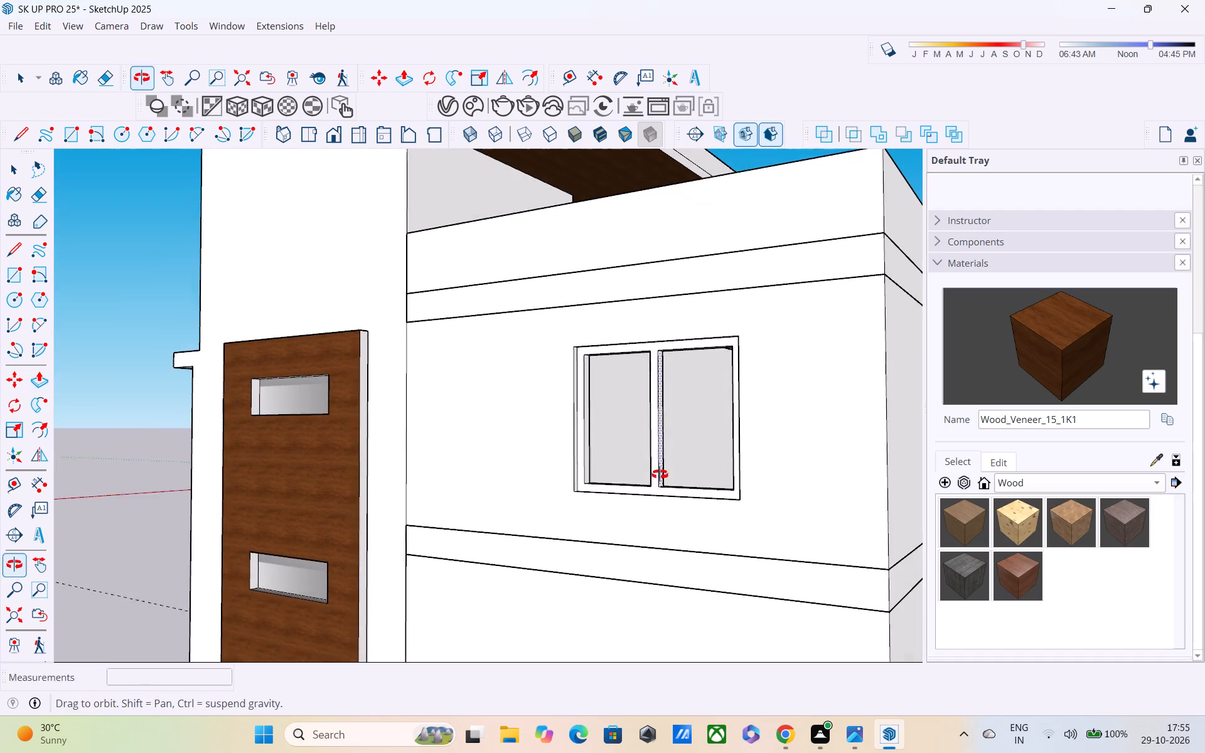
middle_drag(660, 474, 658, 474)
scroll(648, 457, down, 3)
middle_drag(646, 456, 464, 370)
scroll(444, 373, up, 2)
shift+middle_drag(441, 390, 450, 421)
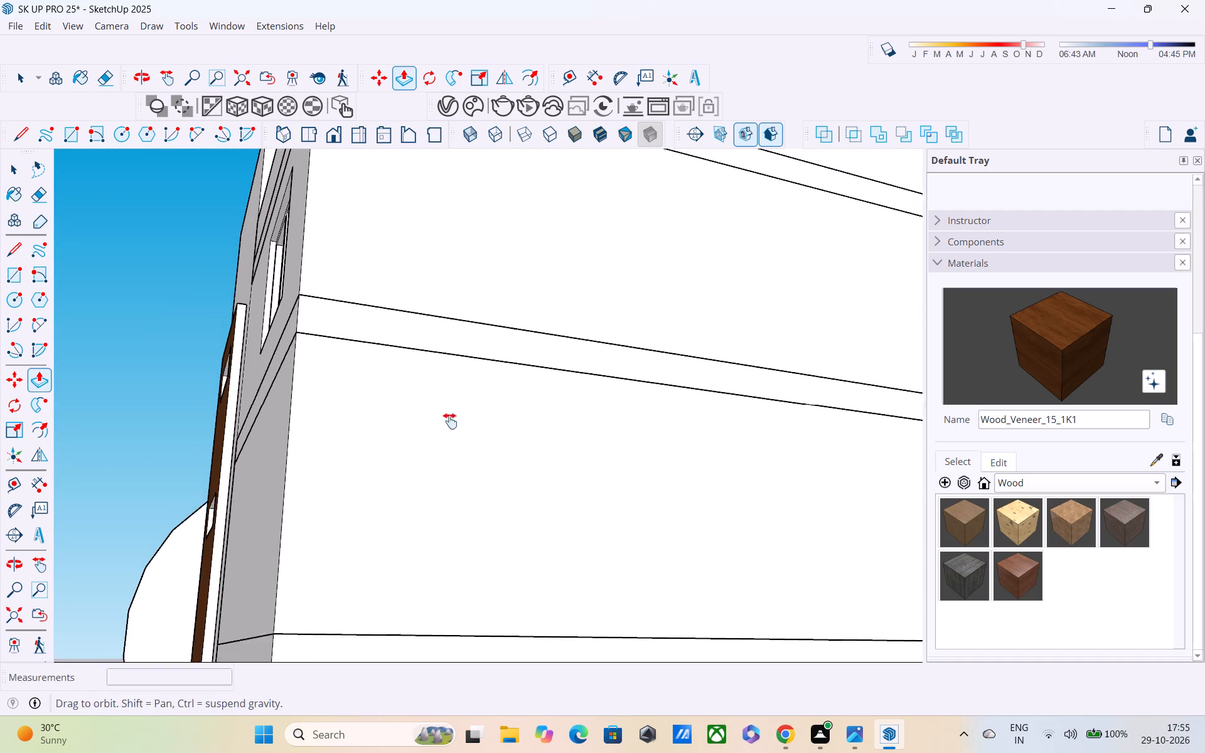
shift+middle_drag(450, 421, 649, 646)
shift+middle_drag(366, 387, 424, 456)
scroll(520, 485, up, 5)
key(space)
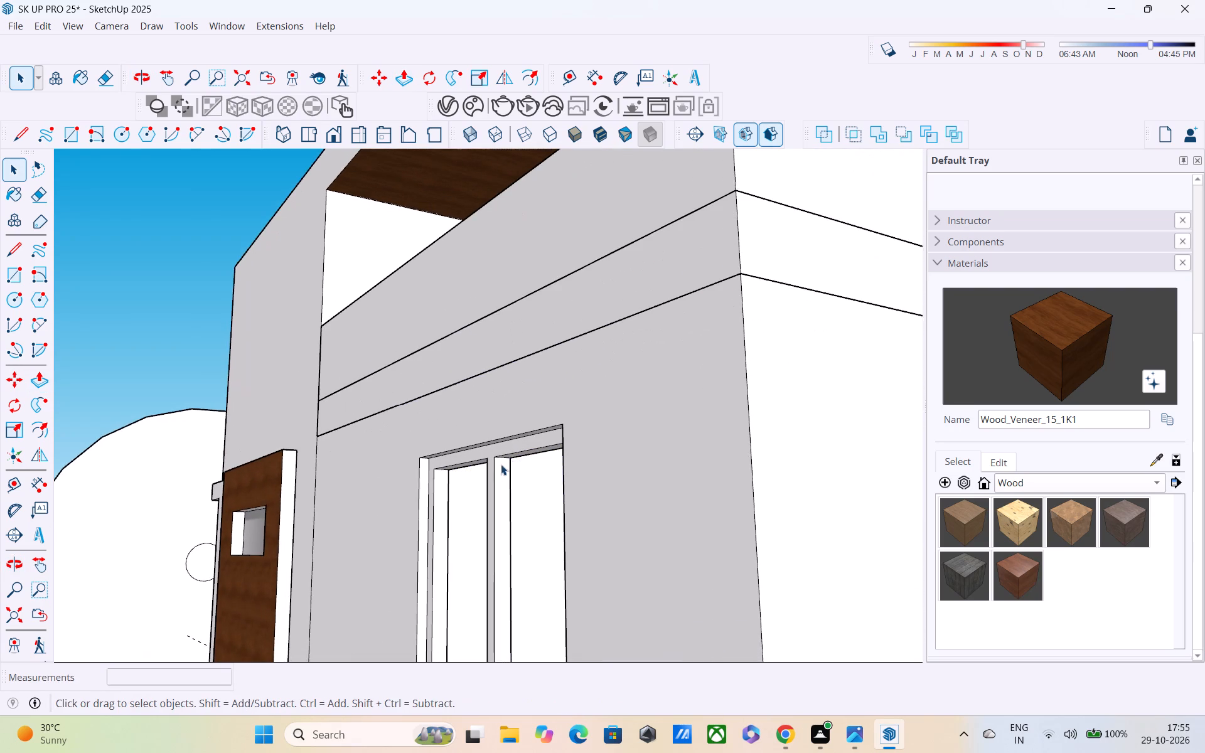
scroll(498, 467, up, 2)
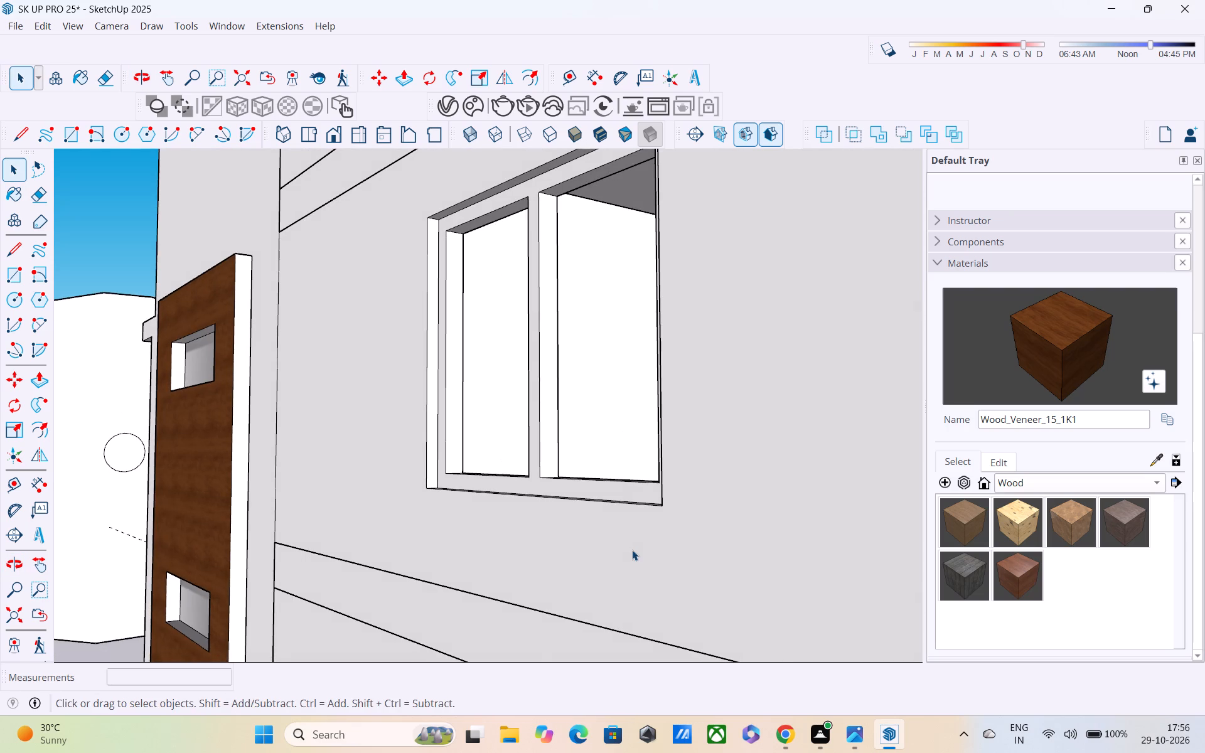
Draw a pane rectangle about 5' 6" by 3' in the opening nearer the wood panel, between the midpoints of the frame's depth.
key(r)
scroll(466, 262, up, 7)
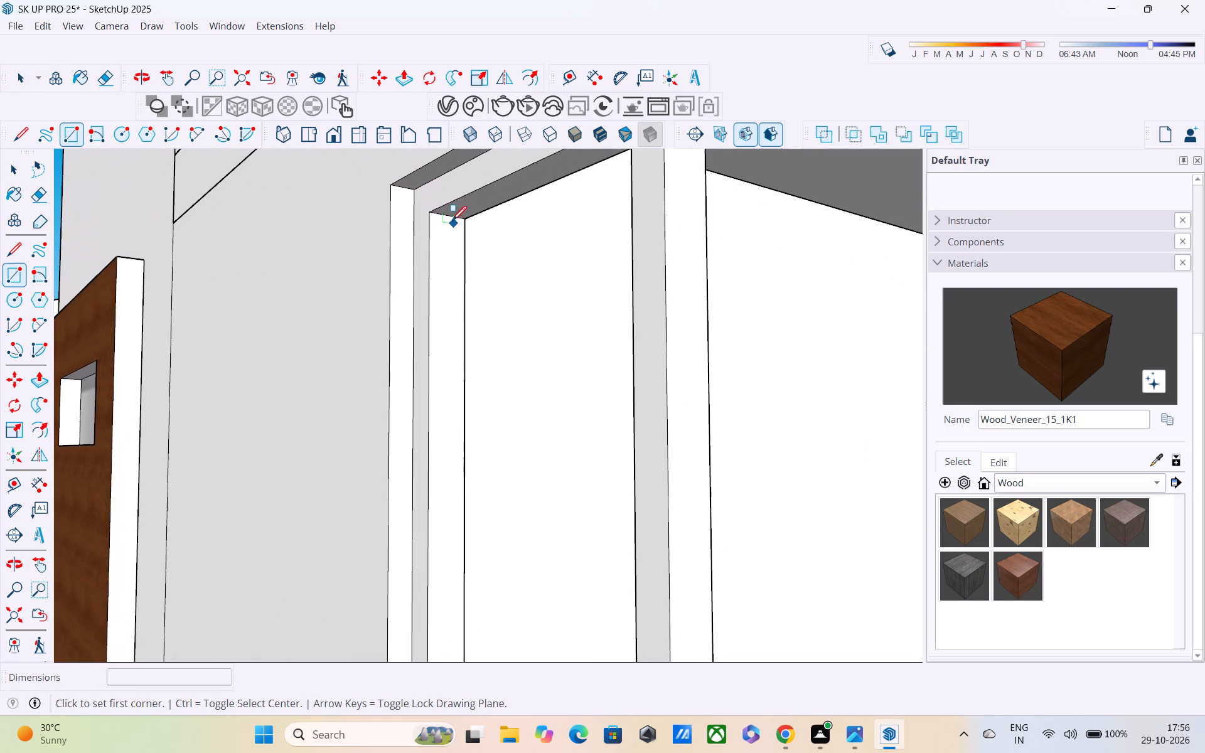
click(448, 215)
middle_drag(497, 453, 456, 314)
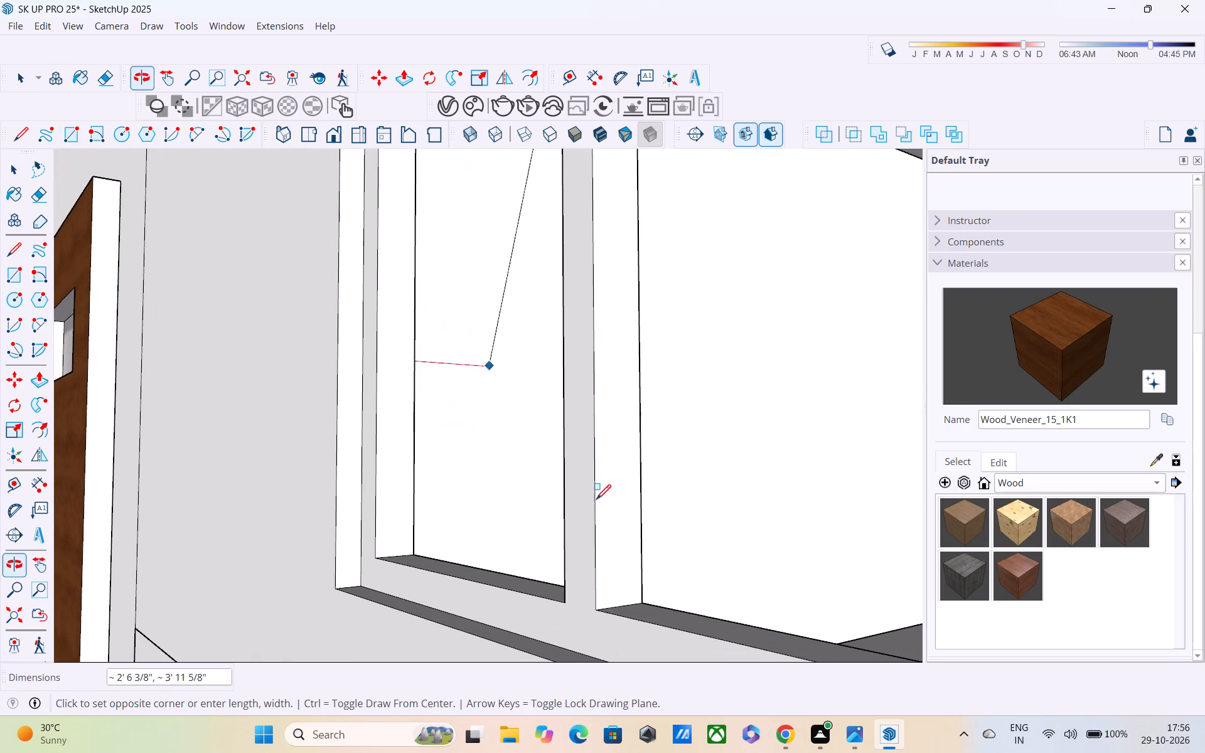
middle_drag(687, 613, 1204, 639)
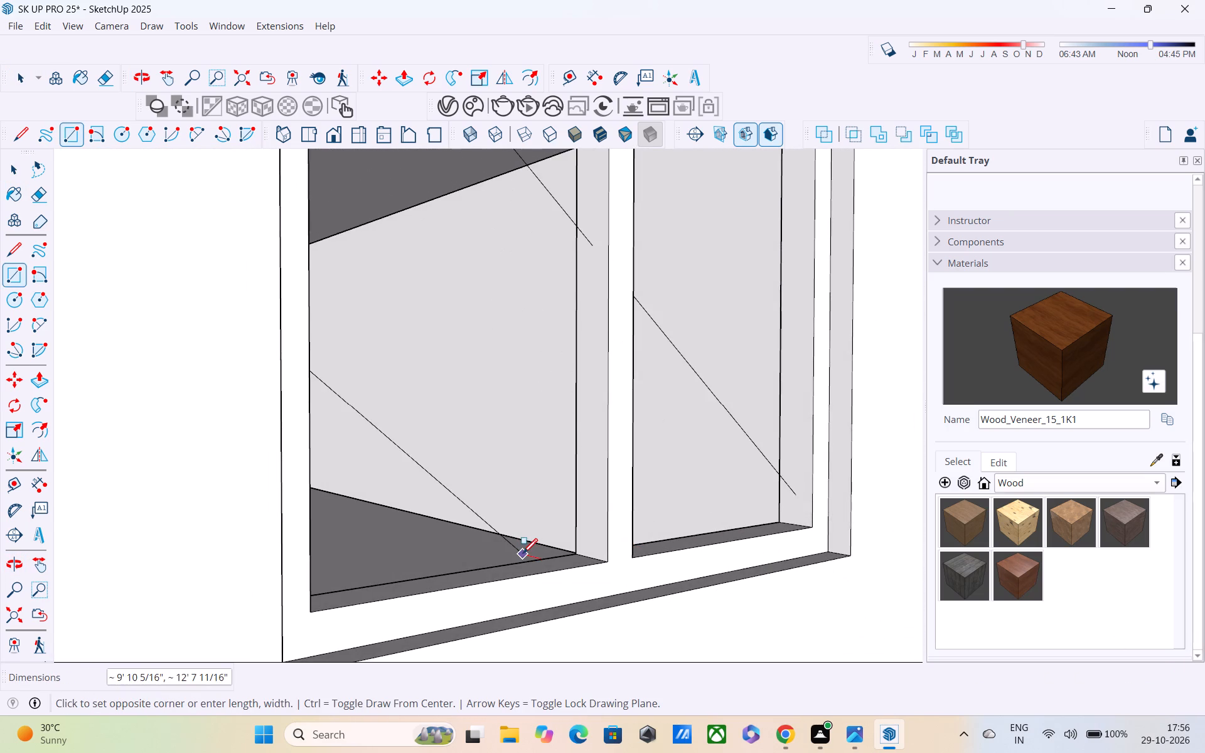
scroll(569, 555, up, 6)
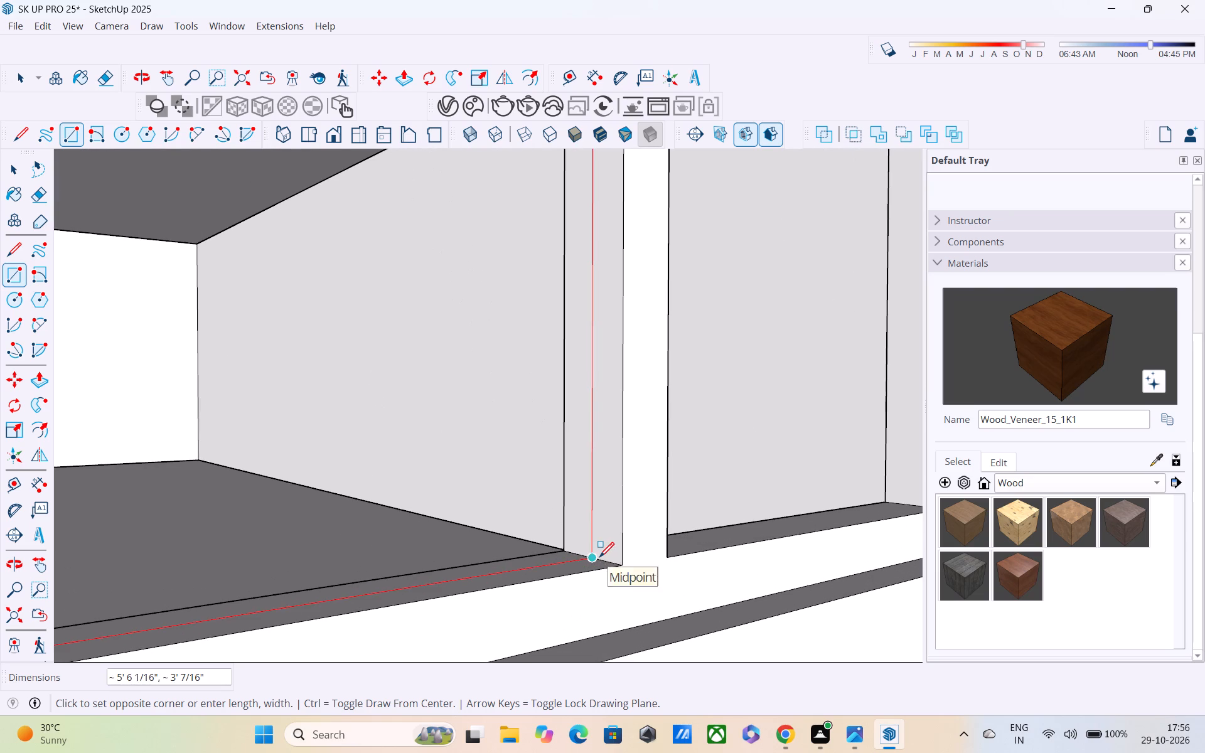
click(599, 558)
Draw a matching pane rectangle about 5' 6" by 3' in the other window opening, between the midpoints of the frame's depth.
scroll(651, 548, down, 5)
scroll(651, 547, up, 1)
middle_drag(891, 508, 484, 526)
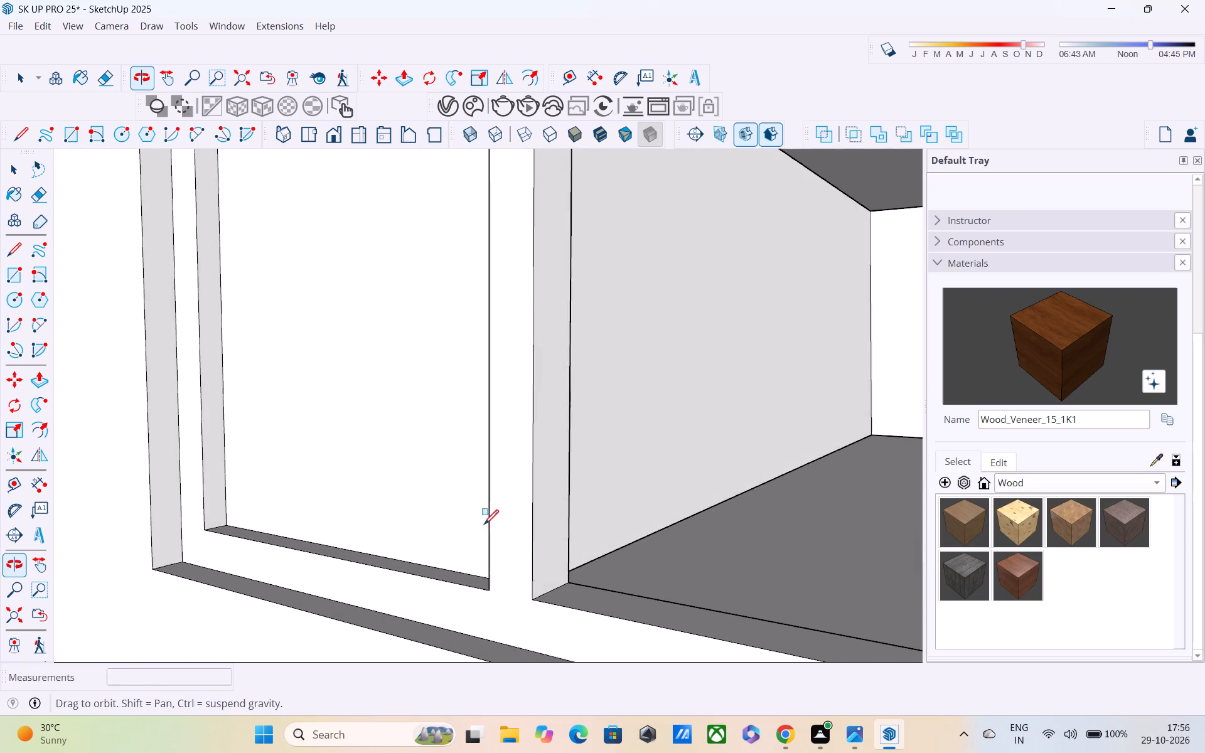
click(551, 585)
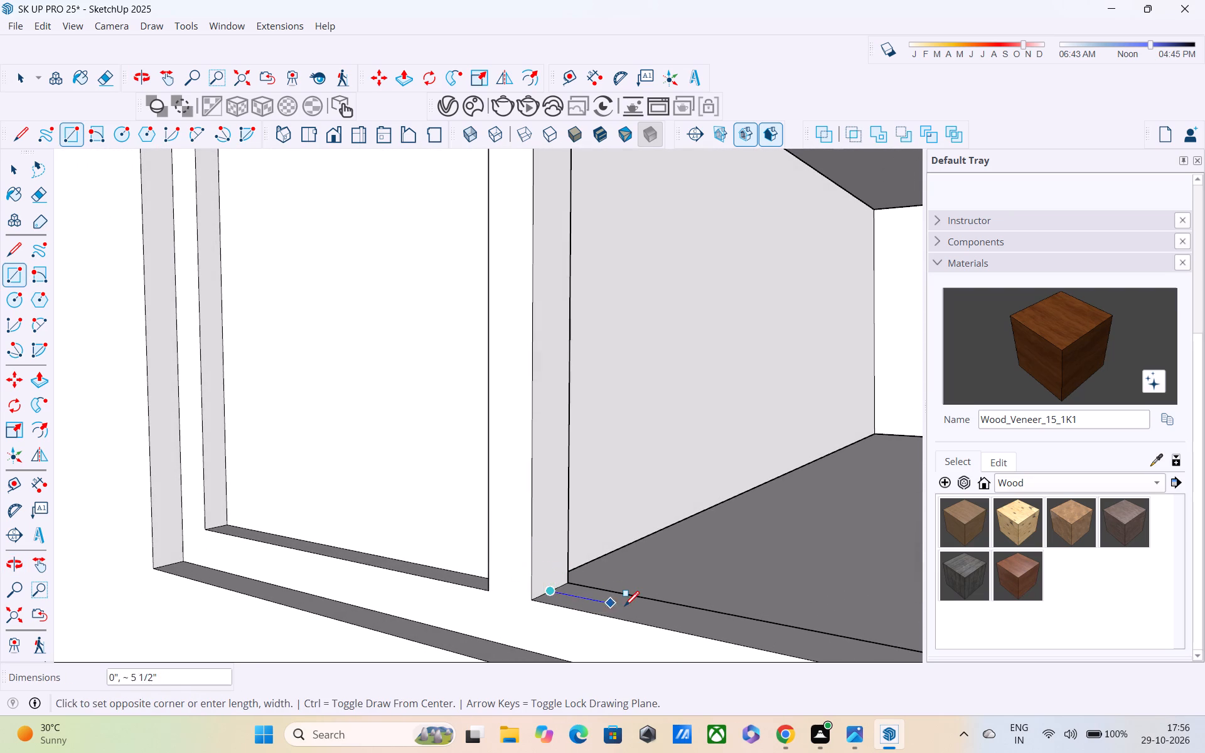
scroll(624, 607, down, 2)
shift+scroll(624, 607, down, 1)
shift+middle_drag(591, 601, 426, 569)
scroll(433, 559, down, 4)
middle_drag(592, 606, 615, 626)
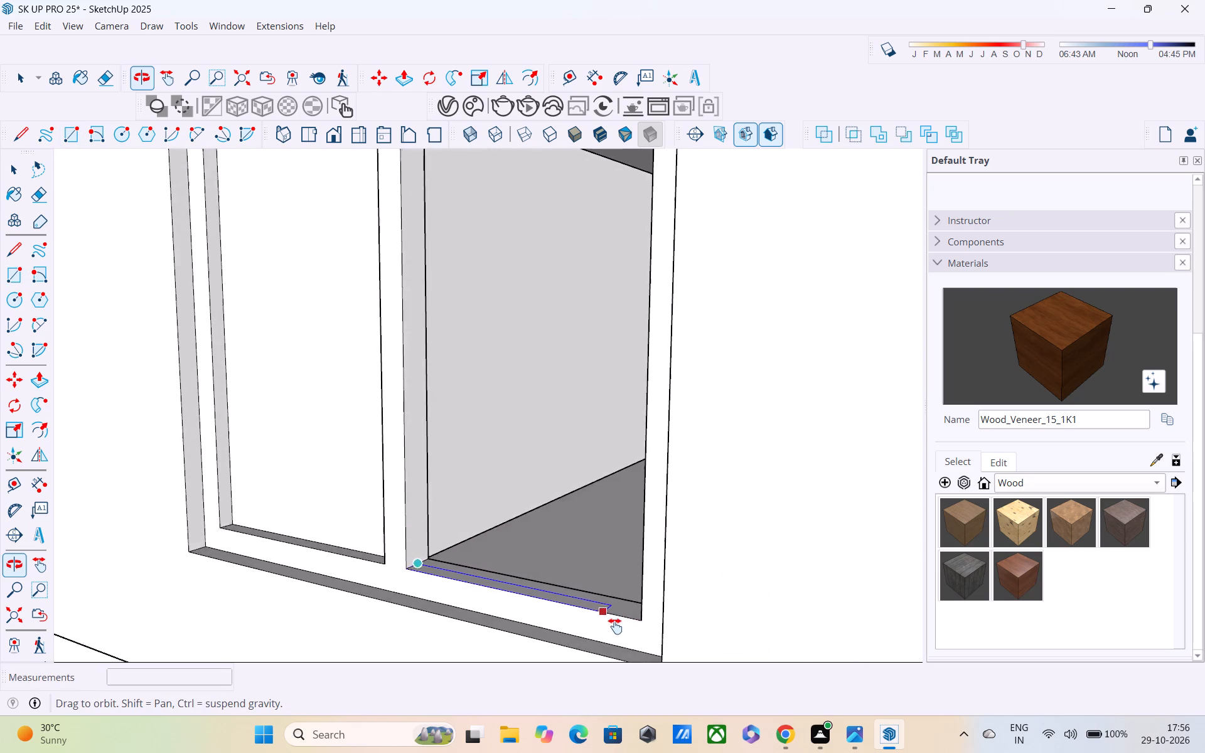
middle_drag(615, 626, 512, 616)
scroll(511, 614, up, 1)
middle_drag(513, 585, 596, 639)
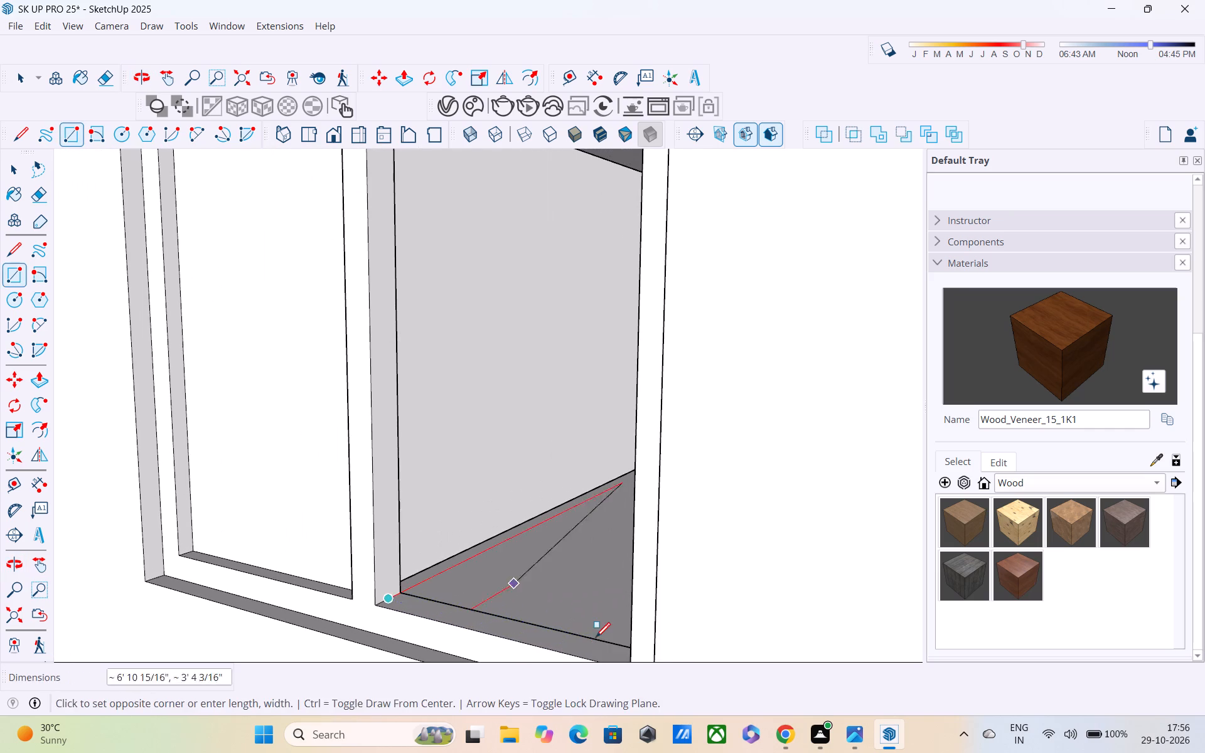
shift+middle_drag(595, 632, 381, 530)
middle_drag(120, 418, 420, 486)
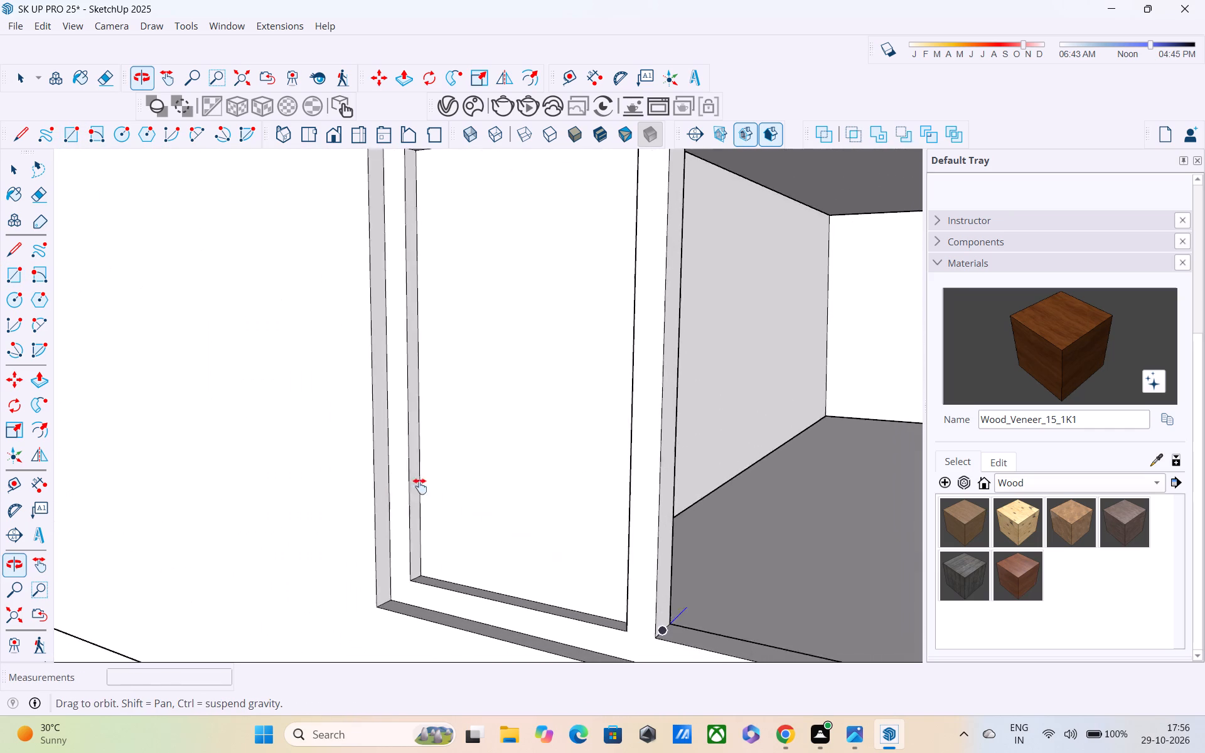
middle_drag(420, 486, 285, 371)
scroll(746, 425, down, 2)
middle_drag(754, 433, 648, 469)
middle_drag(653, 511, 832, 703)
middle_drag(798, 251, 773, 188)
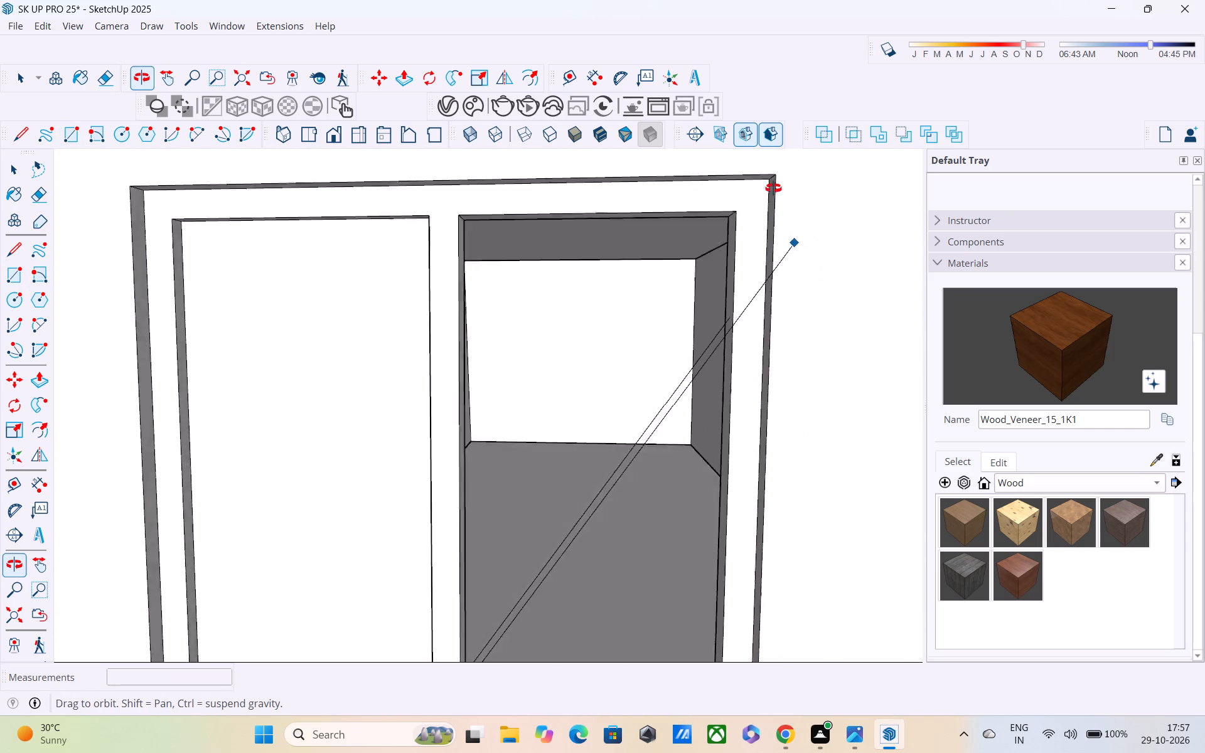
middle_drag(773, 188, 767, 172)
scroll(716, 223, up, 4)
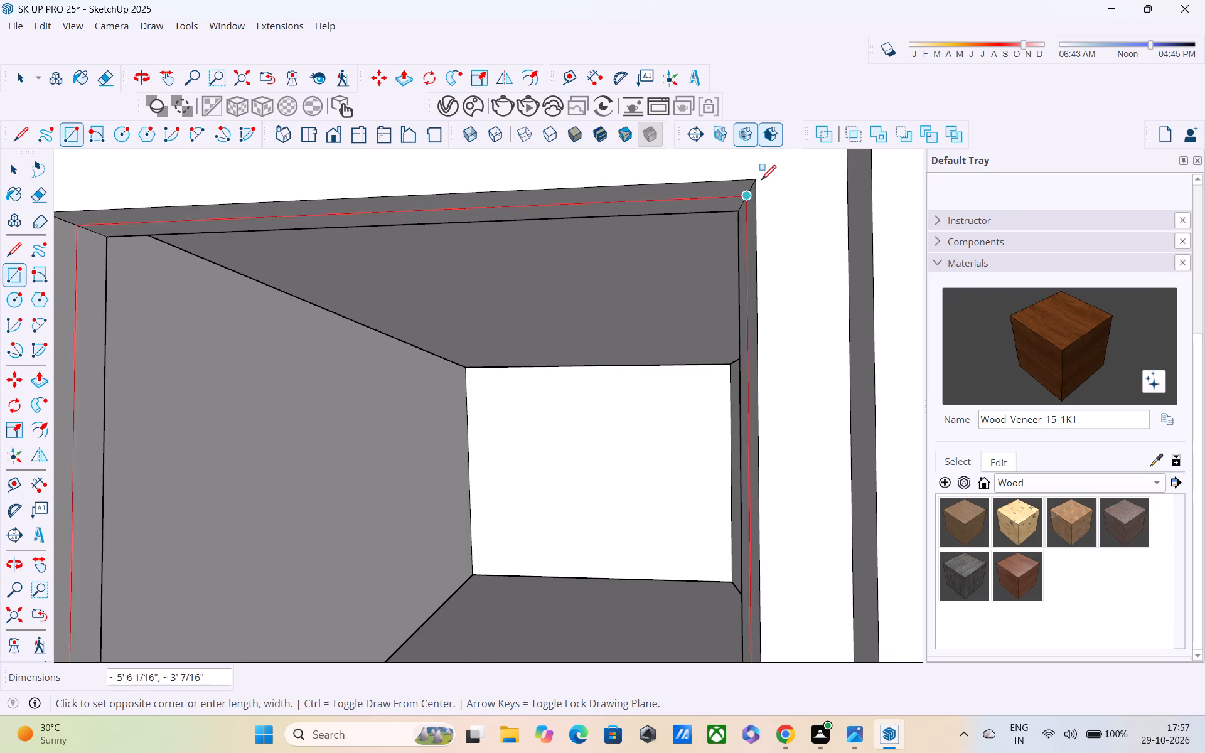
click(748, 197)
Examine the window with its two panes and the blank wall area below it on the house side.
scroll(747, 200, down, 6)
scroll(738, 289, down, 3)
shift+middle_drag(738, 291, 736, 230)
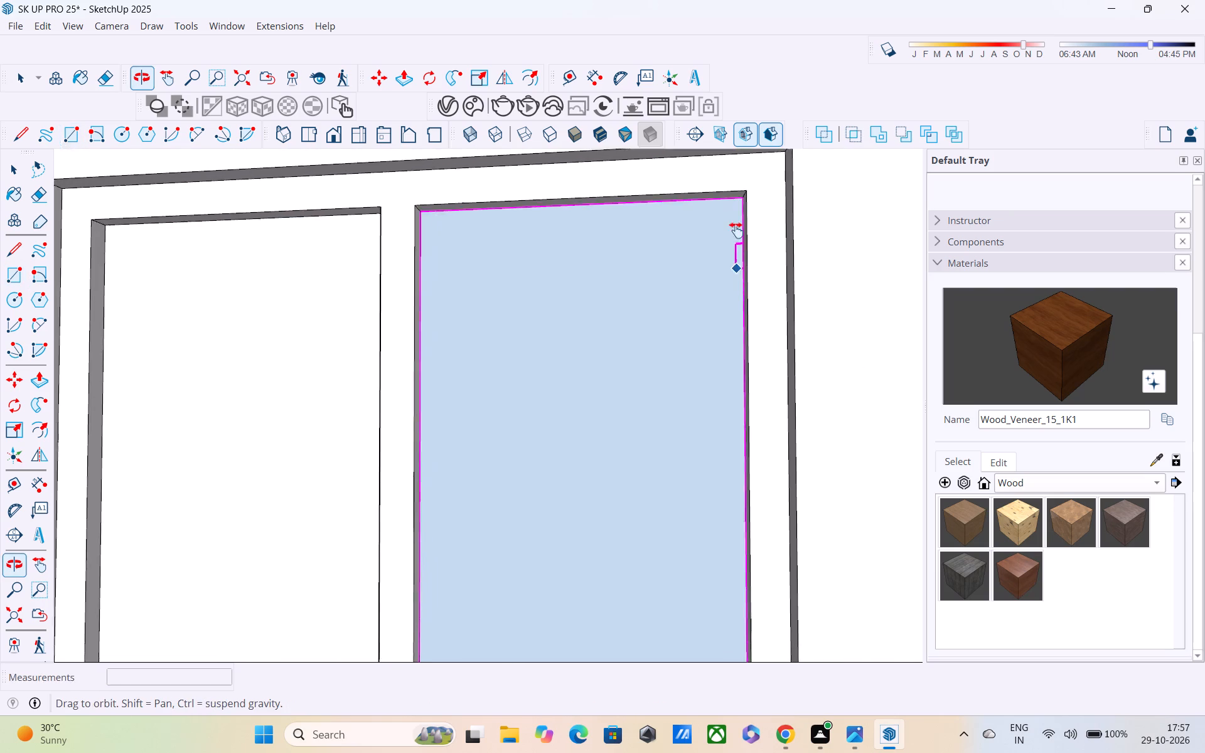
shift+middle_drag(736, 230, 736, 167)
scroll(736, 171, down, 6)
scroll(734, 251, down, 6)
scroll(705, 407, up, 1)
shift+middle_drag(704, 409, 691, 203)
scroll(687, 219, down, 6)
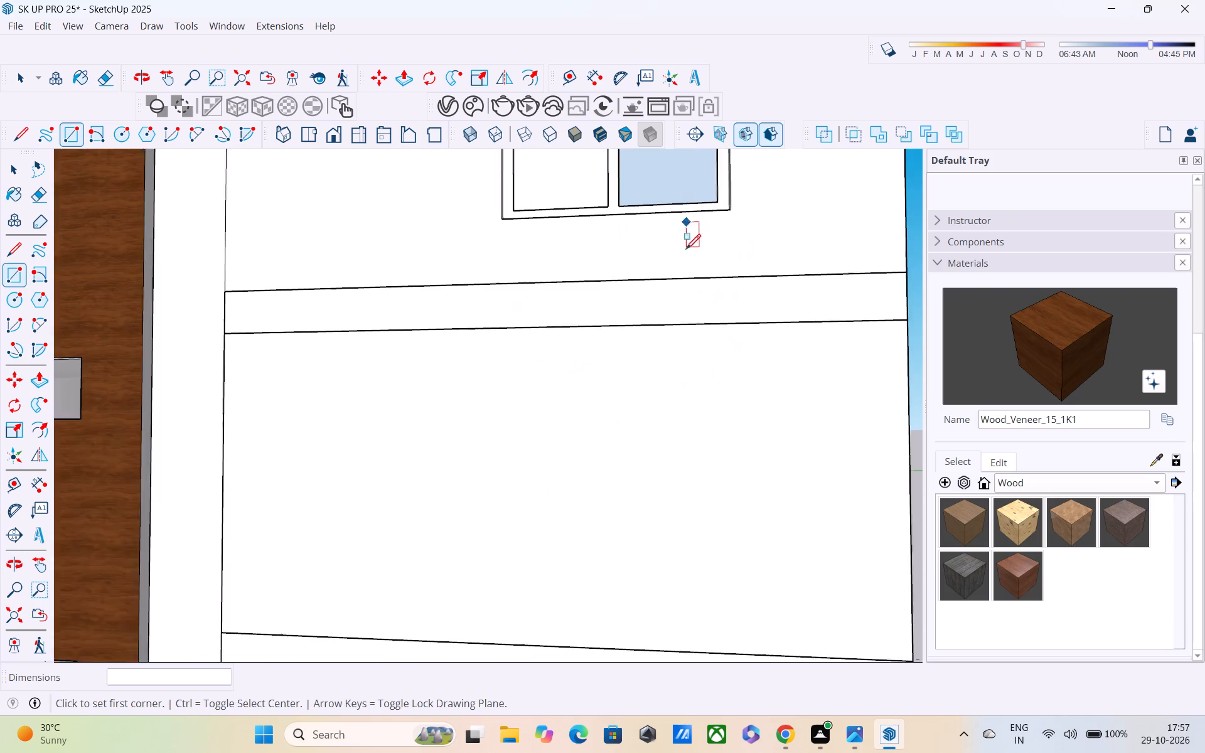
scroll(677, 449, down, 3)
key(space)
scroll(668, 468, down, 7)
middle_drag(665, 486, 663, 509)
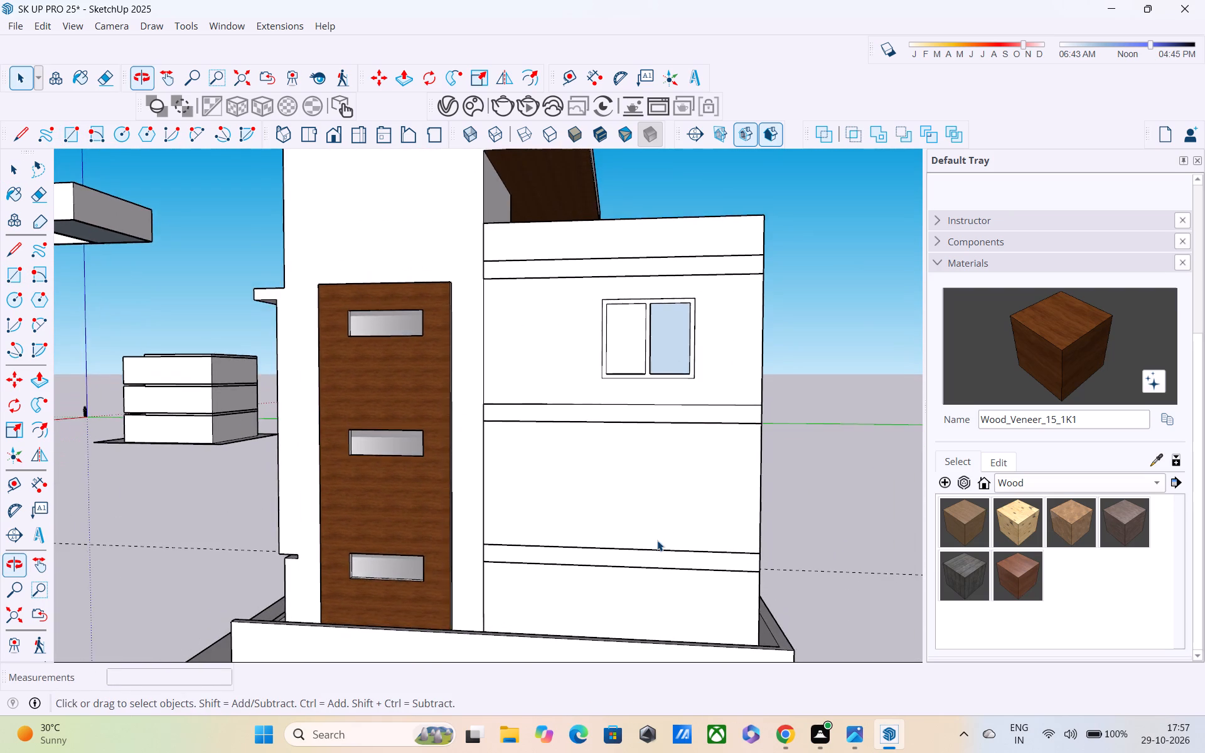
scroll(656, 541, down, 4)
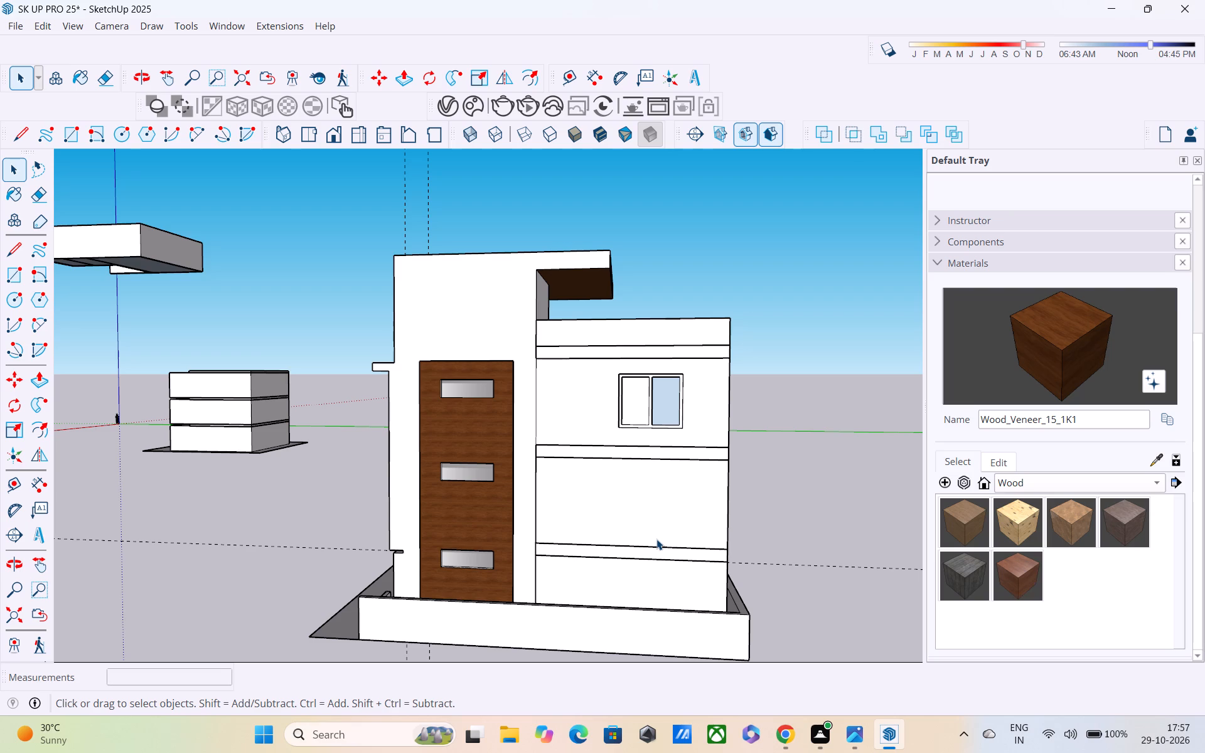
key(space)
scroll(653, 531, up, 3)
middle_drag(641, 516, 638, 437)
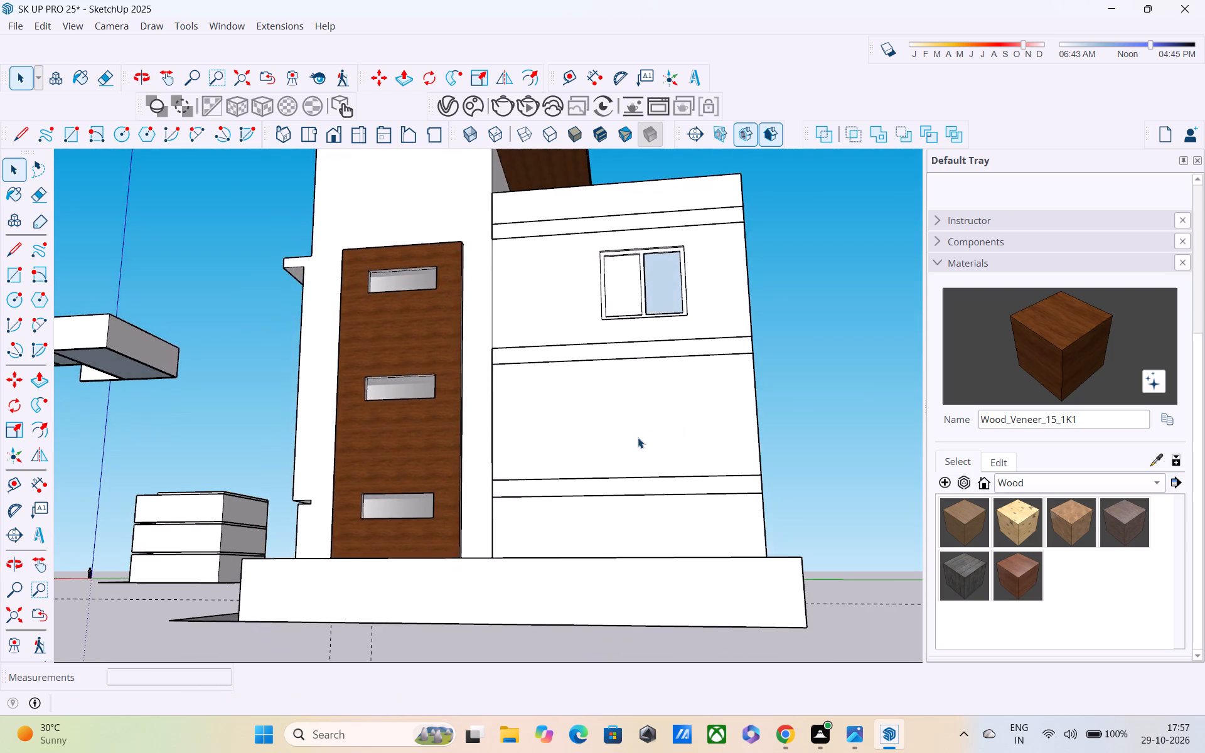
scroll(638, 437, down, 1)
middle_drag(638, 447, 656, 560)
key(space)
scroll(633, 477, up, 4)
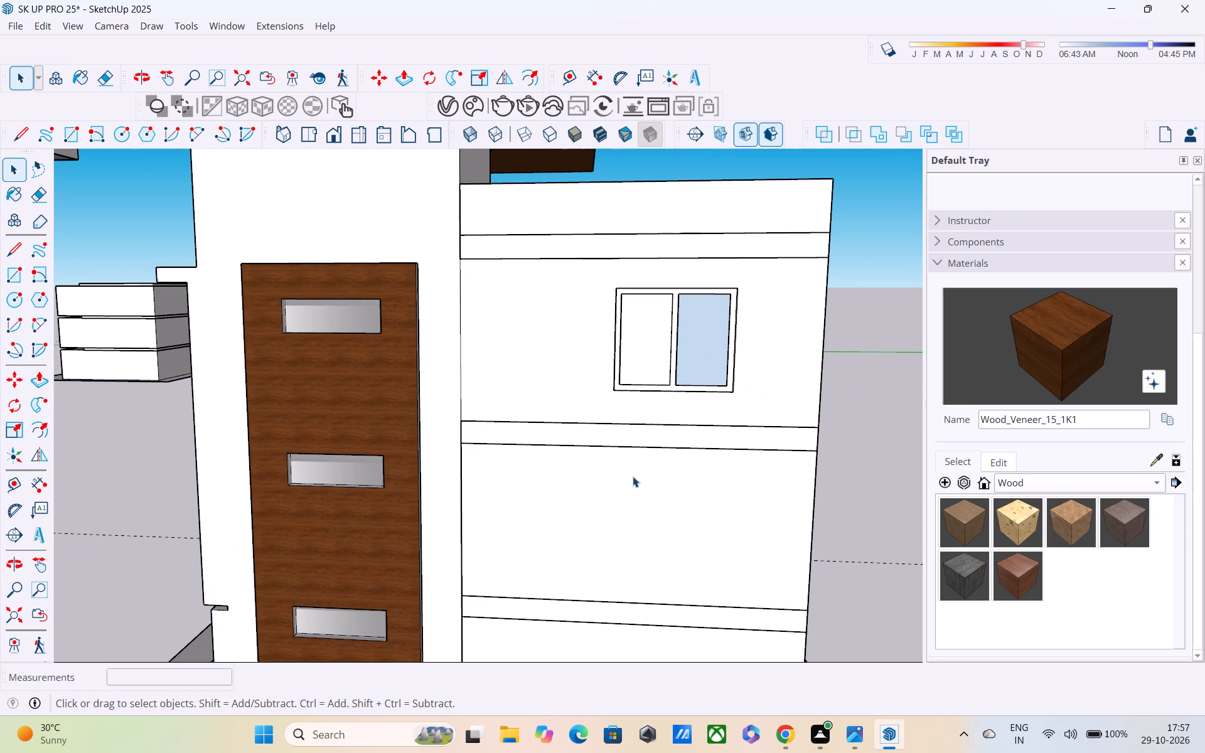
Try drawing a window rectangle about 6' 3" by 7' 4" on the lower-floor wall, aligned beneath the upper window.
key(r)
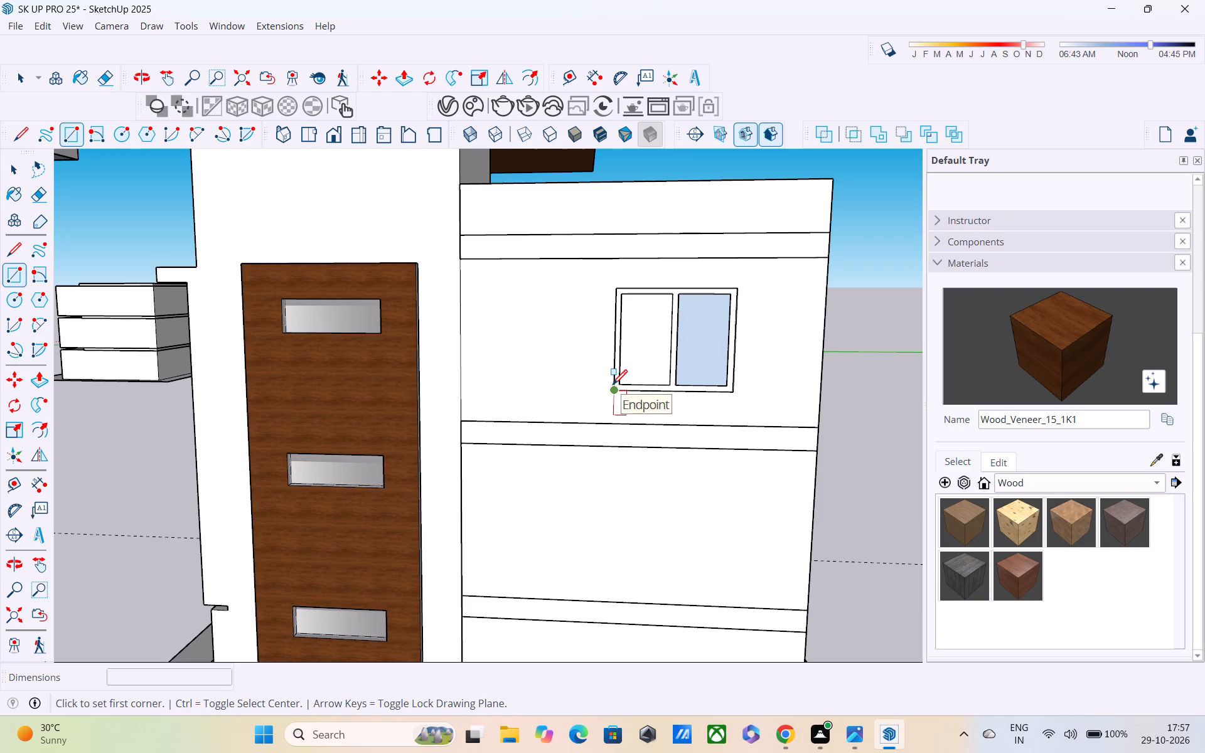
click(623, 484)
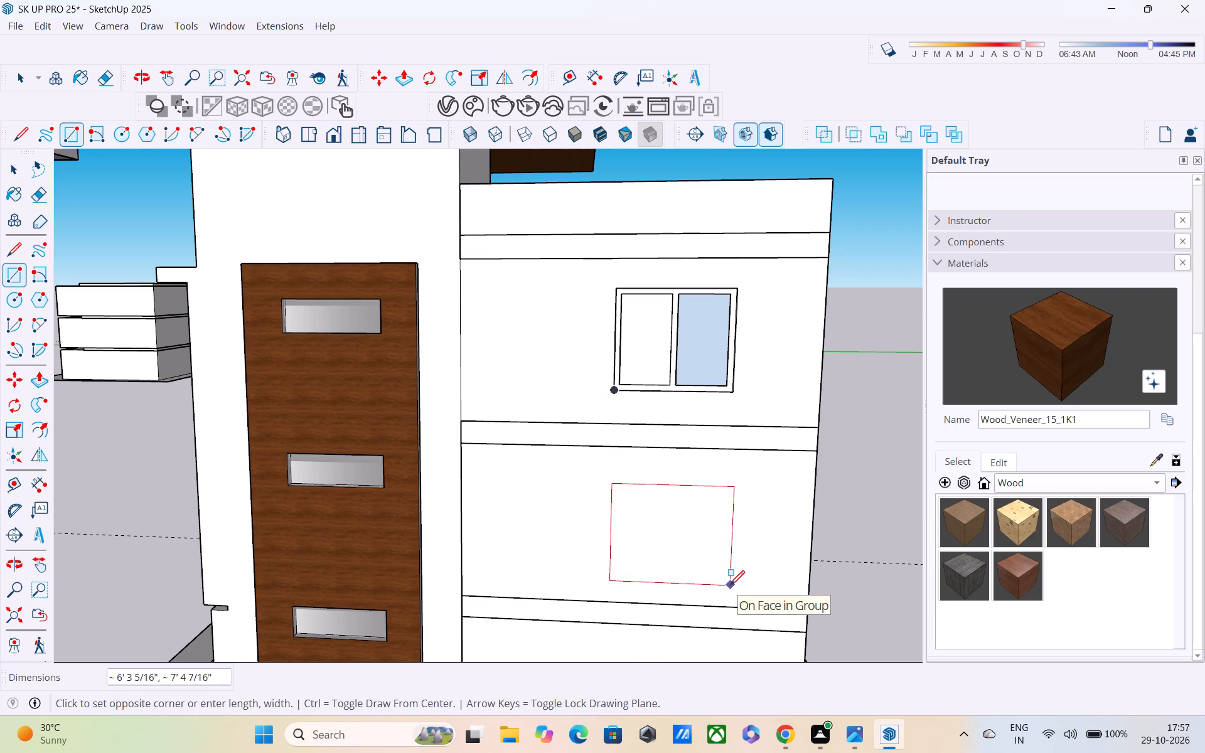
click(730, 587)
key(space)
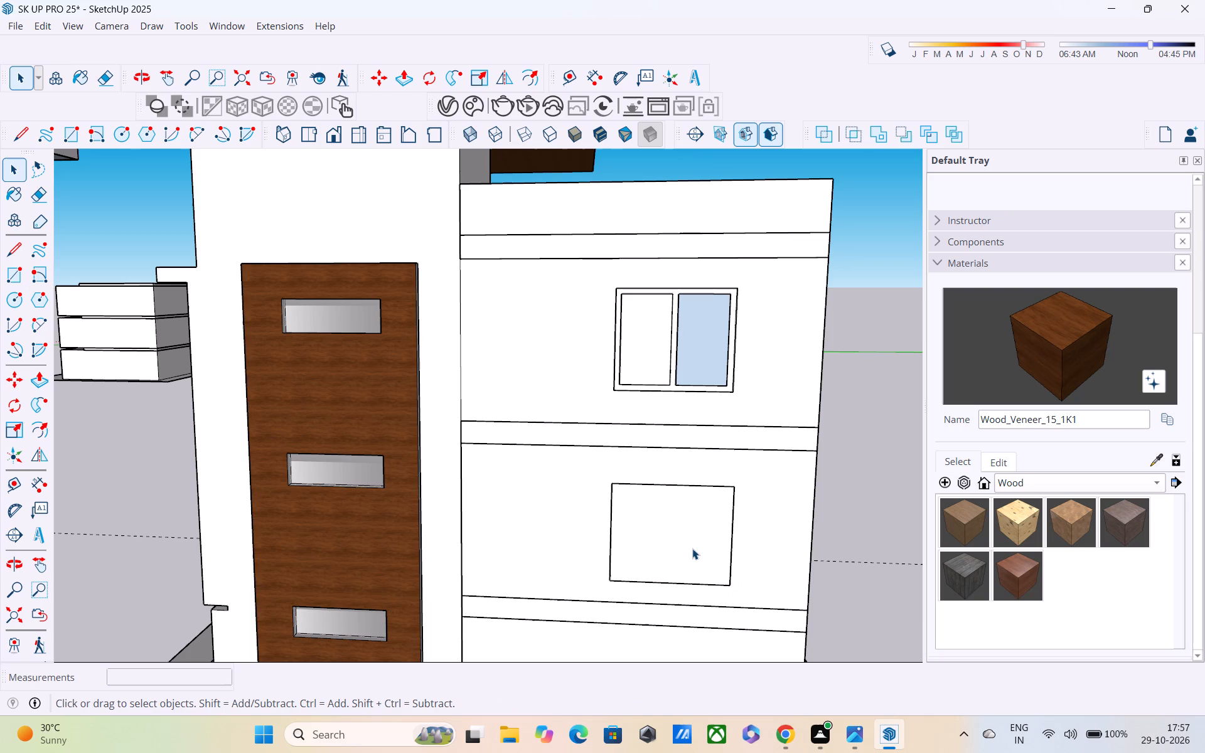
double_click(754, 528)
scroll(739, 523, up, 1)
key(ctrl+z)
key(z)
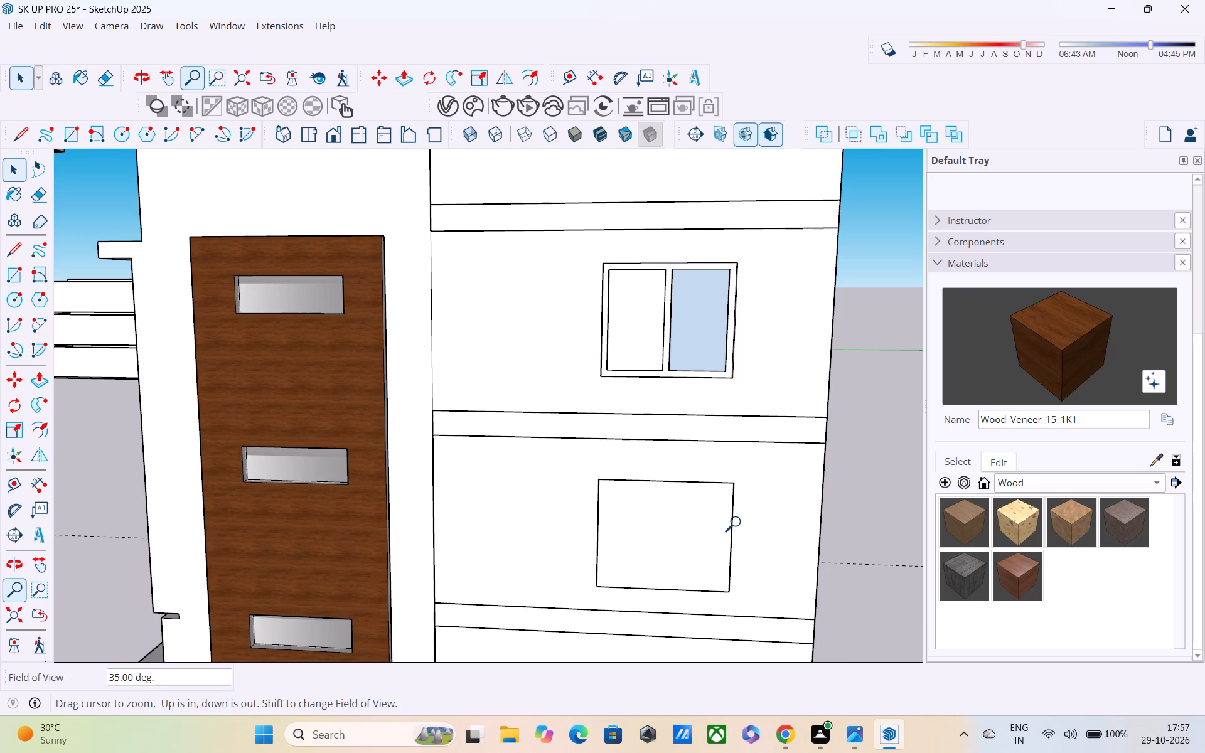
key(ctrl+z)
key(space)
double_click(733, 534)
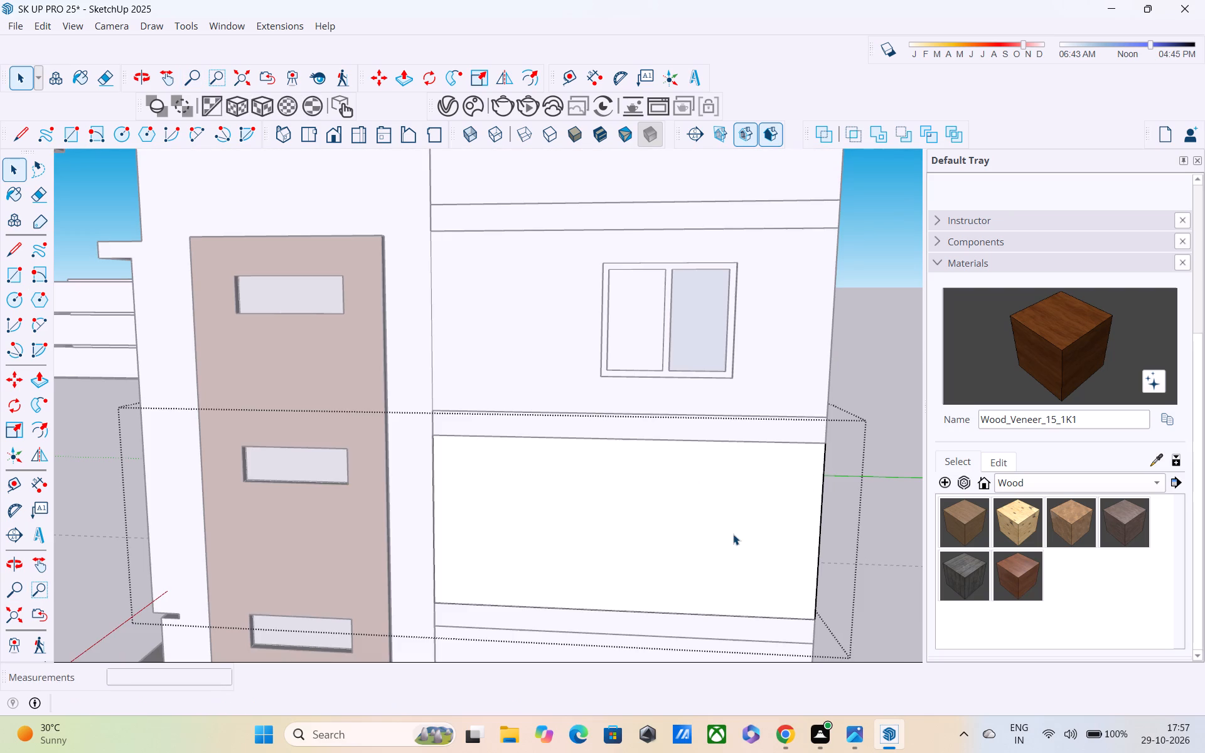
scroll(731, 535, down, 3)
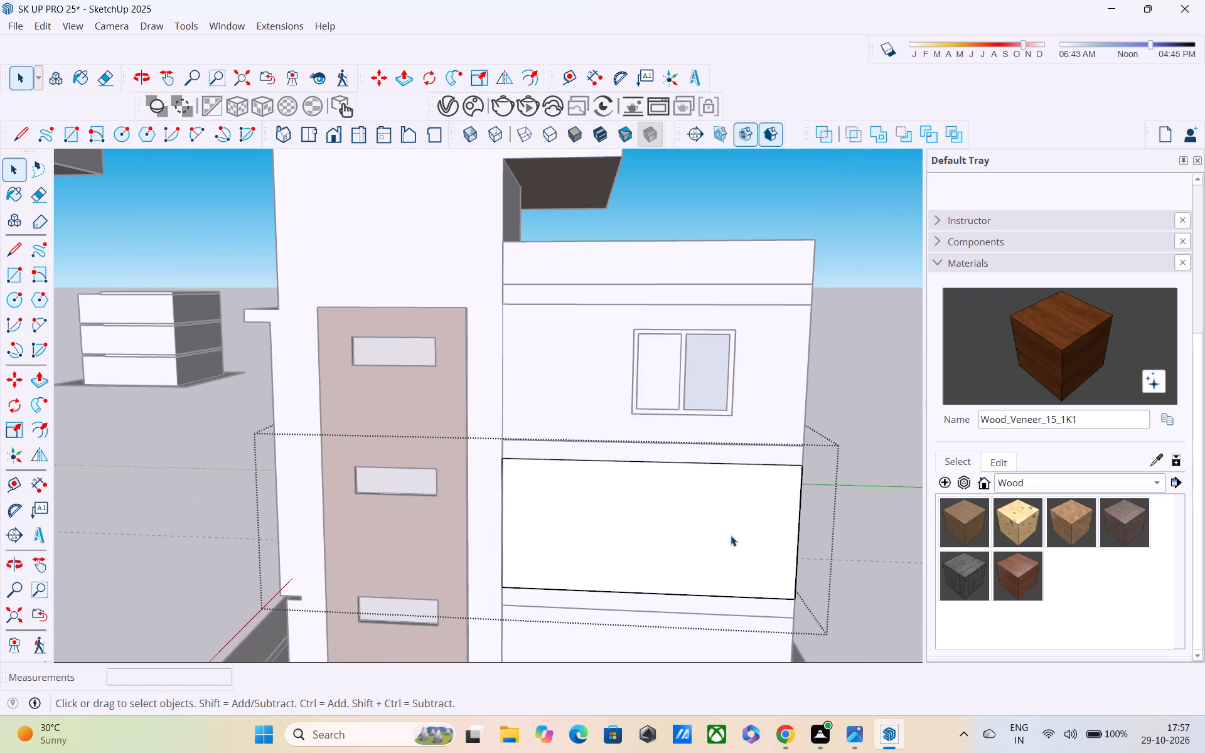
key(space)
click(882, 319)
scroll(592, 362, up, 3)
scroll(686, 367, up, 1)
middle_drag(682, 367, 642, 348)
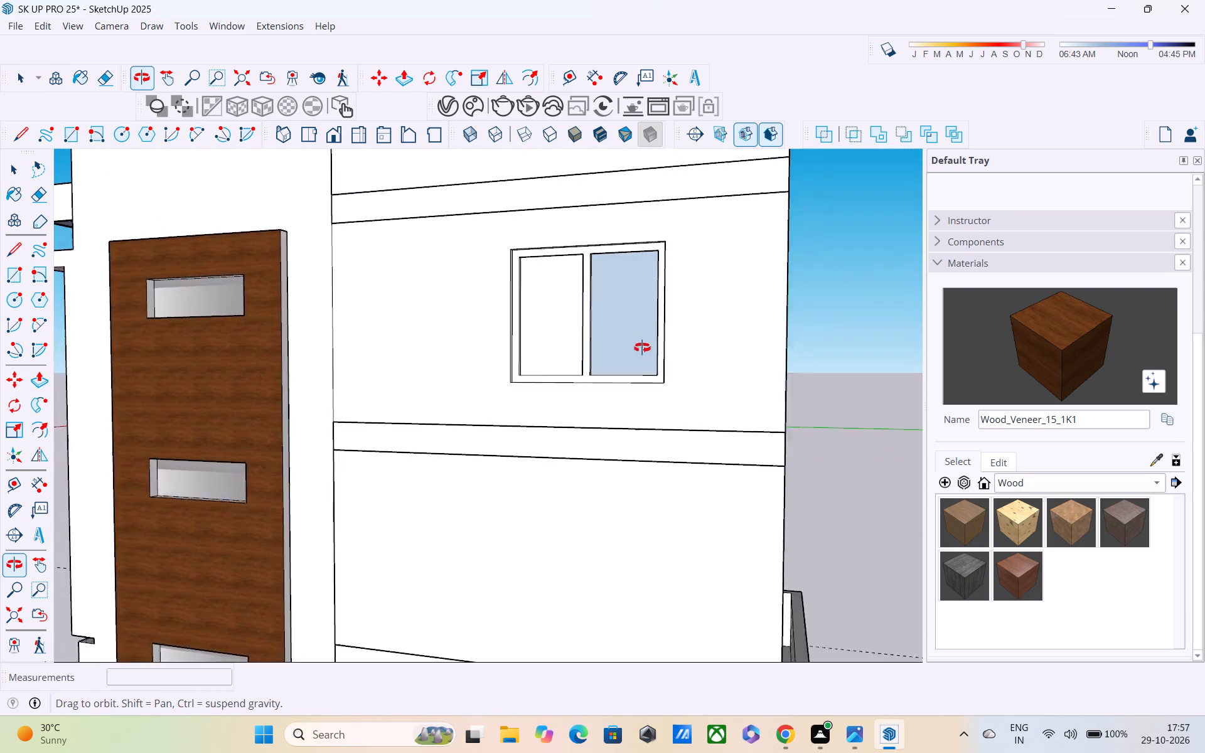
Examine the side wall around the upper window and the blank lower-floor wall beneath it.
middle_drag(642, 348, 812, 326)
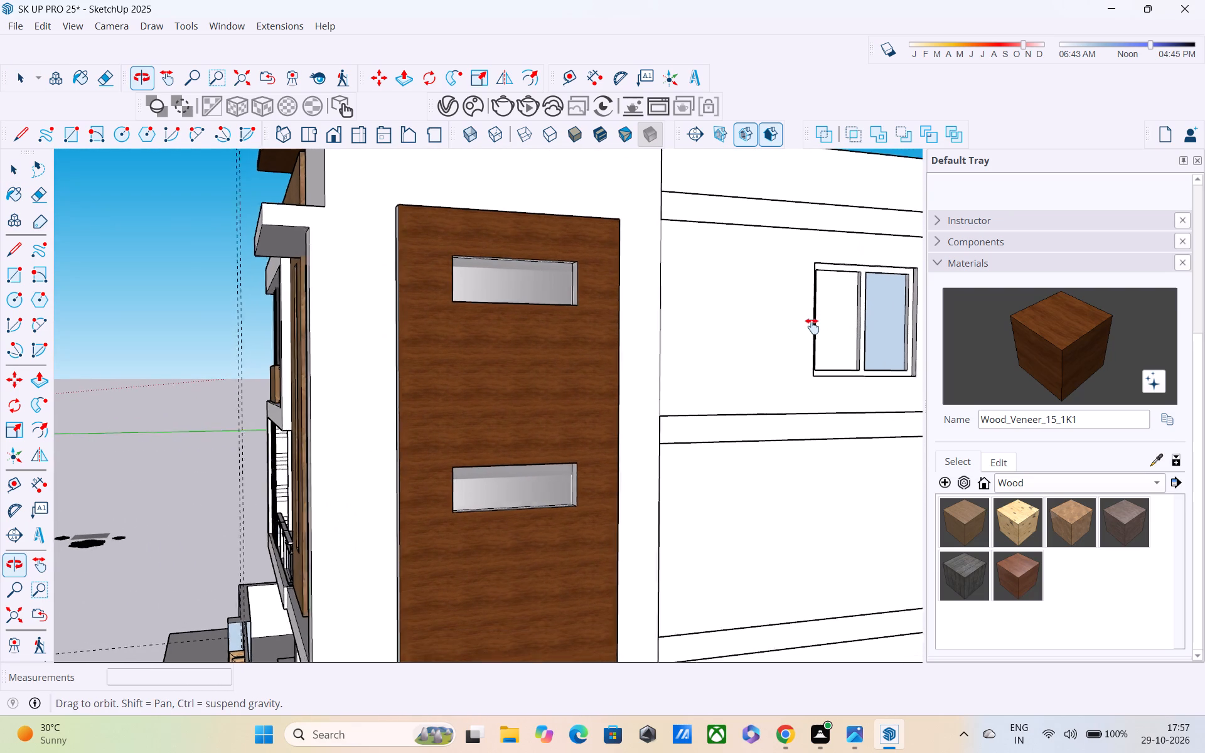
middle_drag(812, 326, 717, 294)
middle_drag(787, 312, 850, 232)
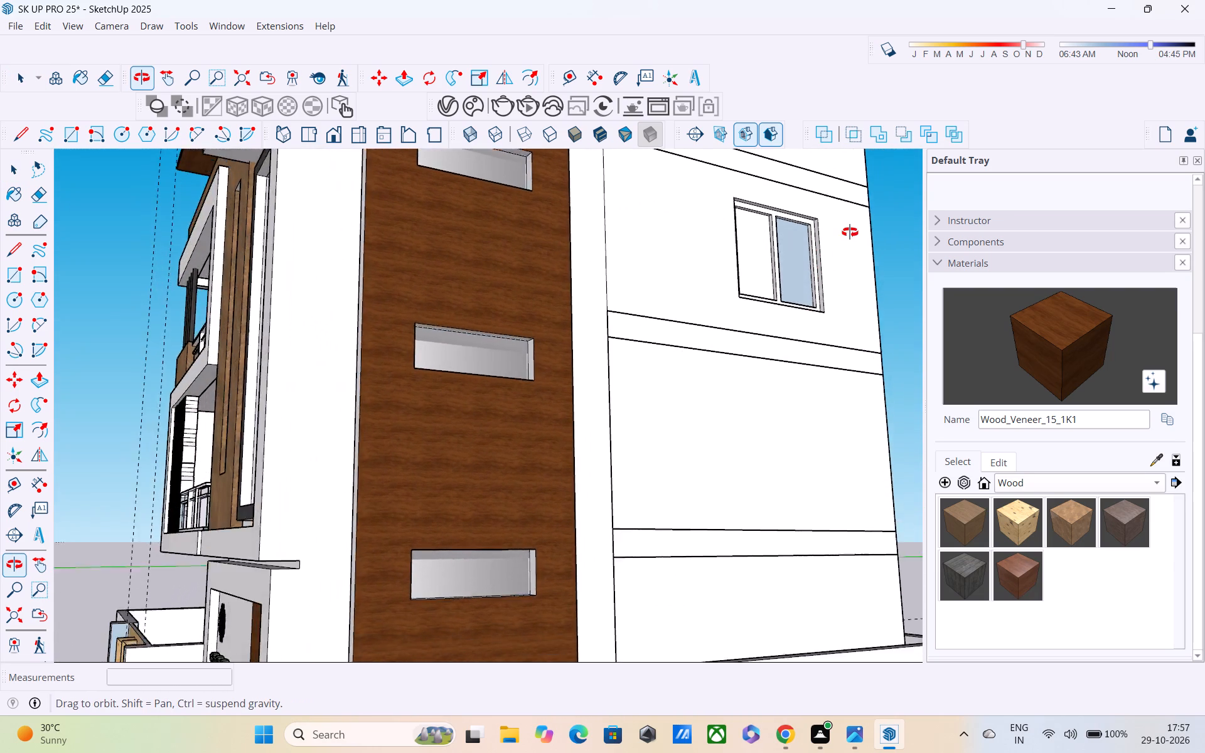
middle_drag(850, 232, 904, 299)
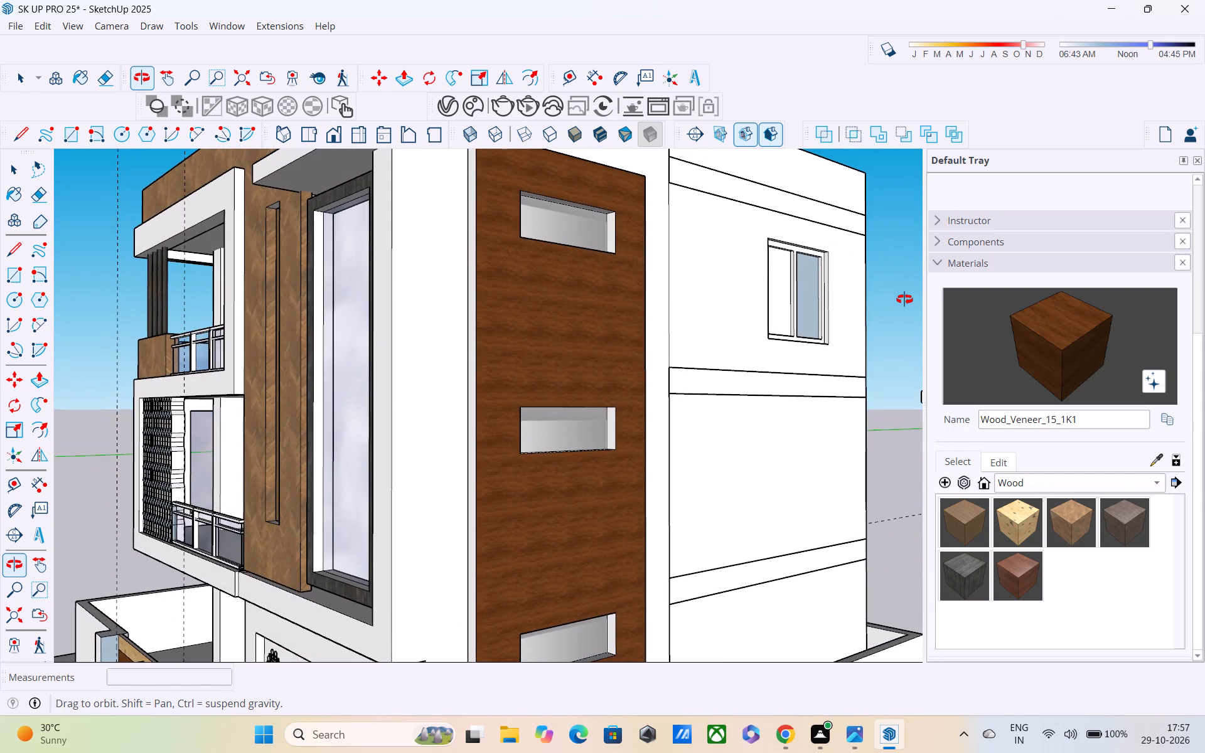
middle_drag(904, 299, 508, 393)
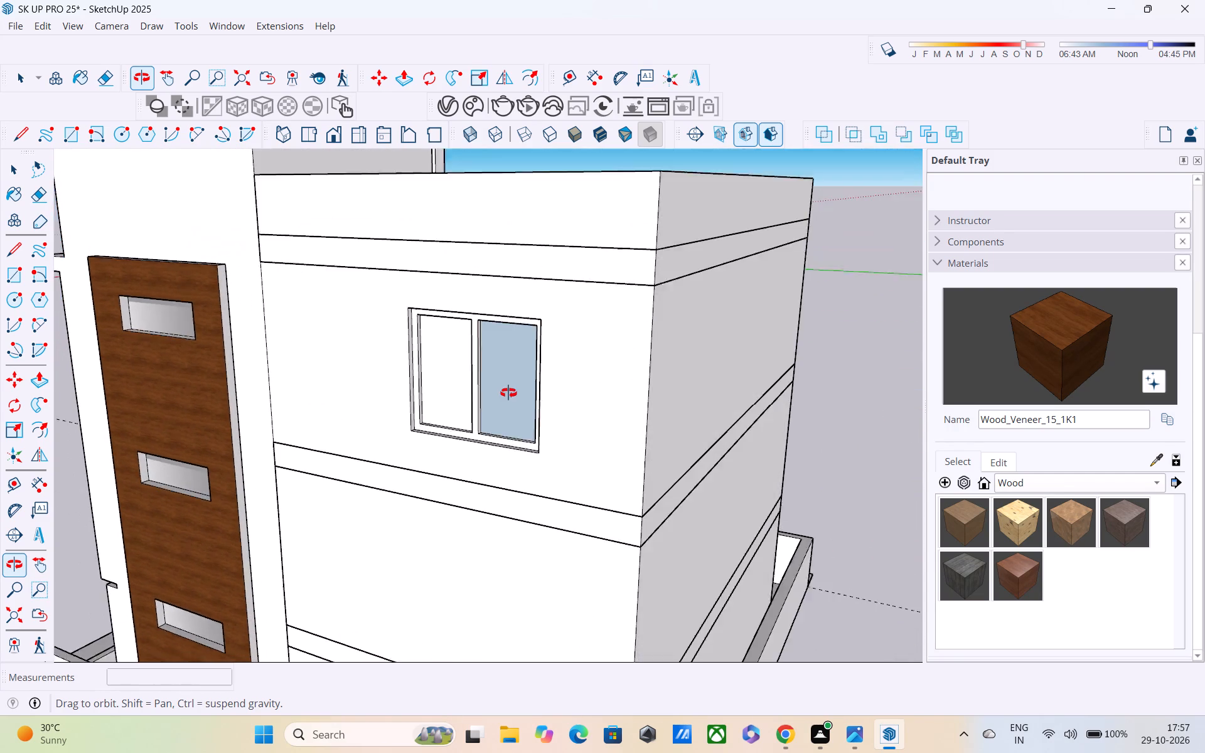
middle_drag(508, 393, 481, 425)
scroll(507, 464, down, 4)
shift+middle_drag(507, 460, 509, 441)
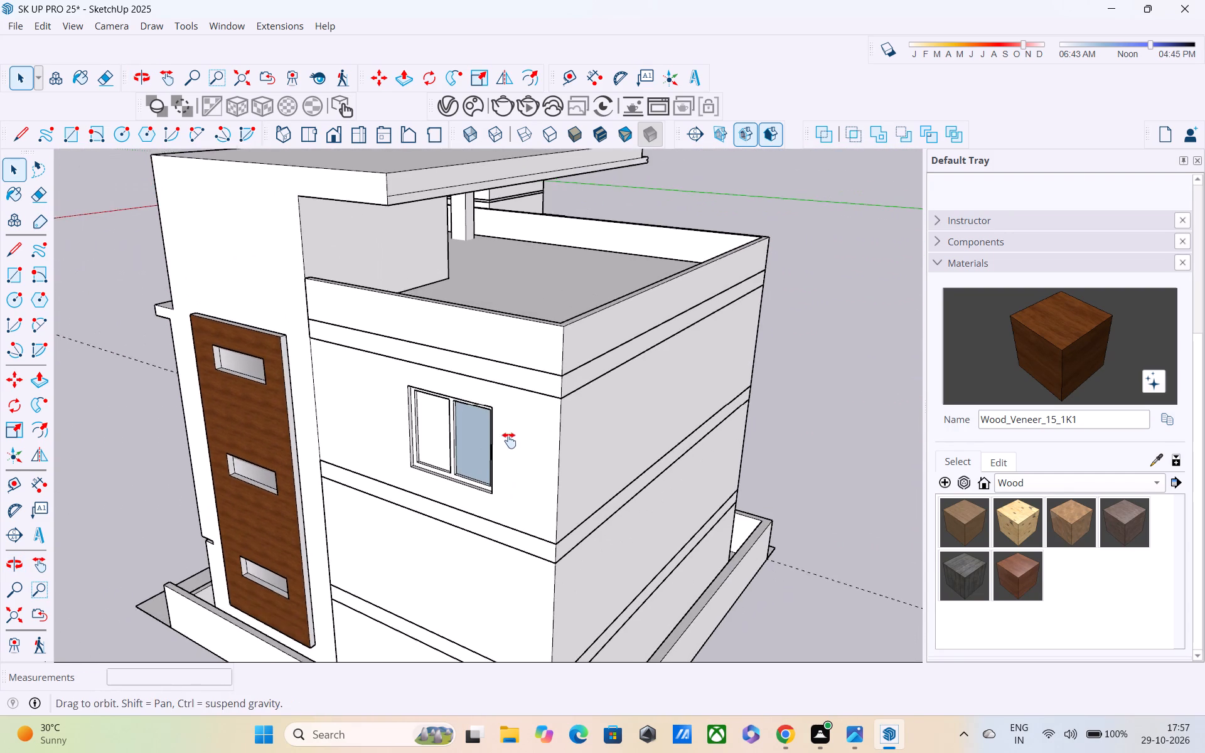
shift+middle_drag(509, 441, 526, 353)
middle_drag(513, 447, 550, 387)
scroll(551, 387, up, 1)
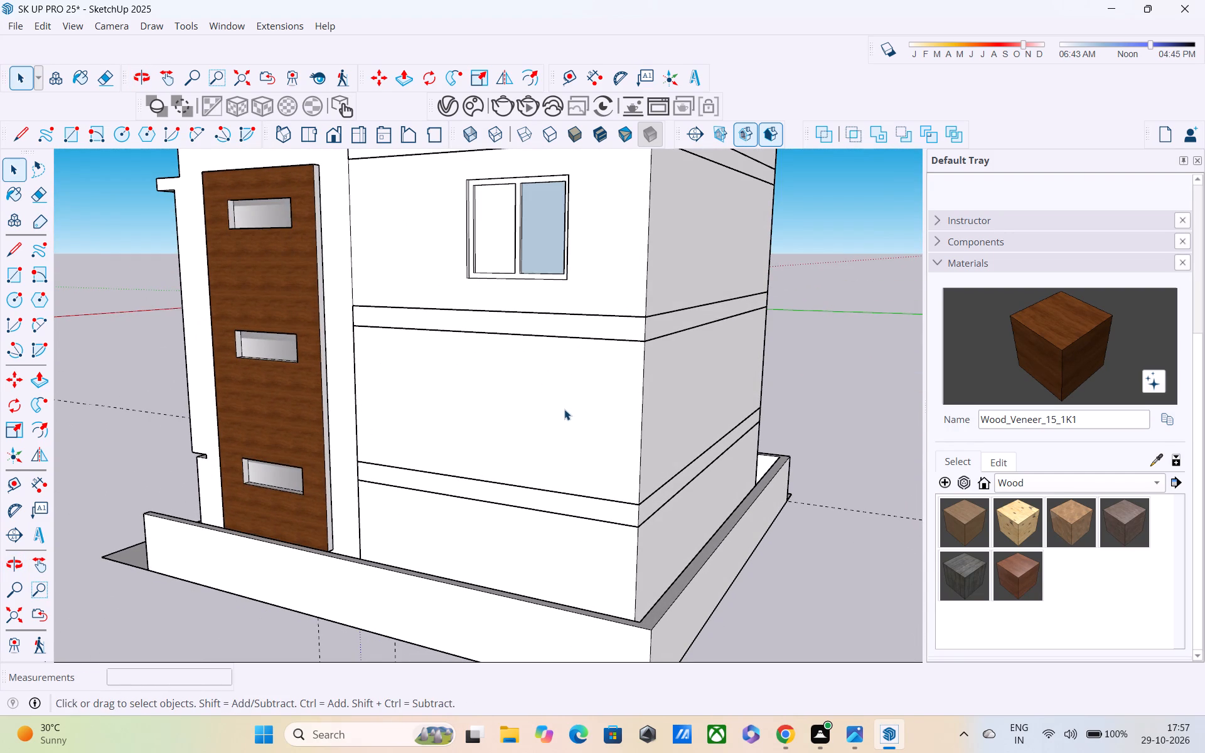
Draw a window rectangle about 7' 4 1/2" by 5' 7" on the lower-floor side wall, aligned beneath the upper window.
key(r)
middle_drag(561, 413, 667, 387)
scroll(632, 417, down, 1)
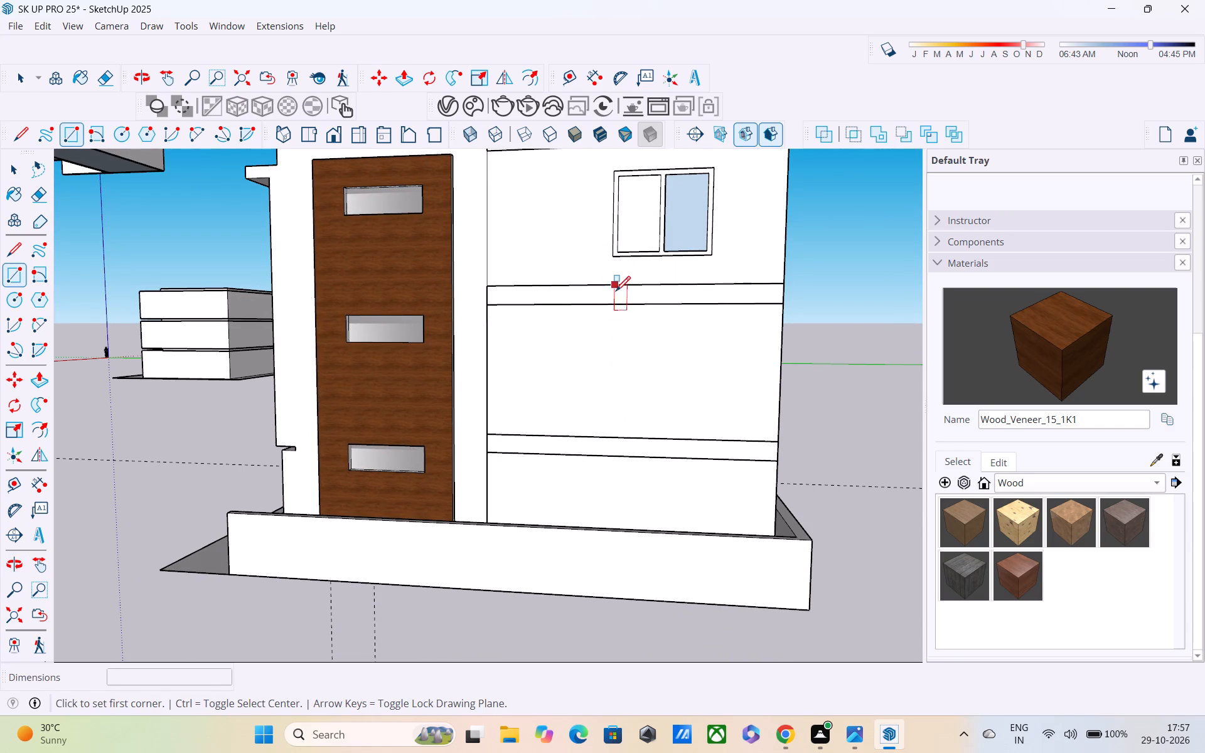
click(614, 342)
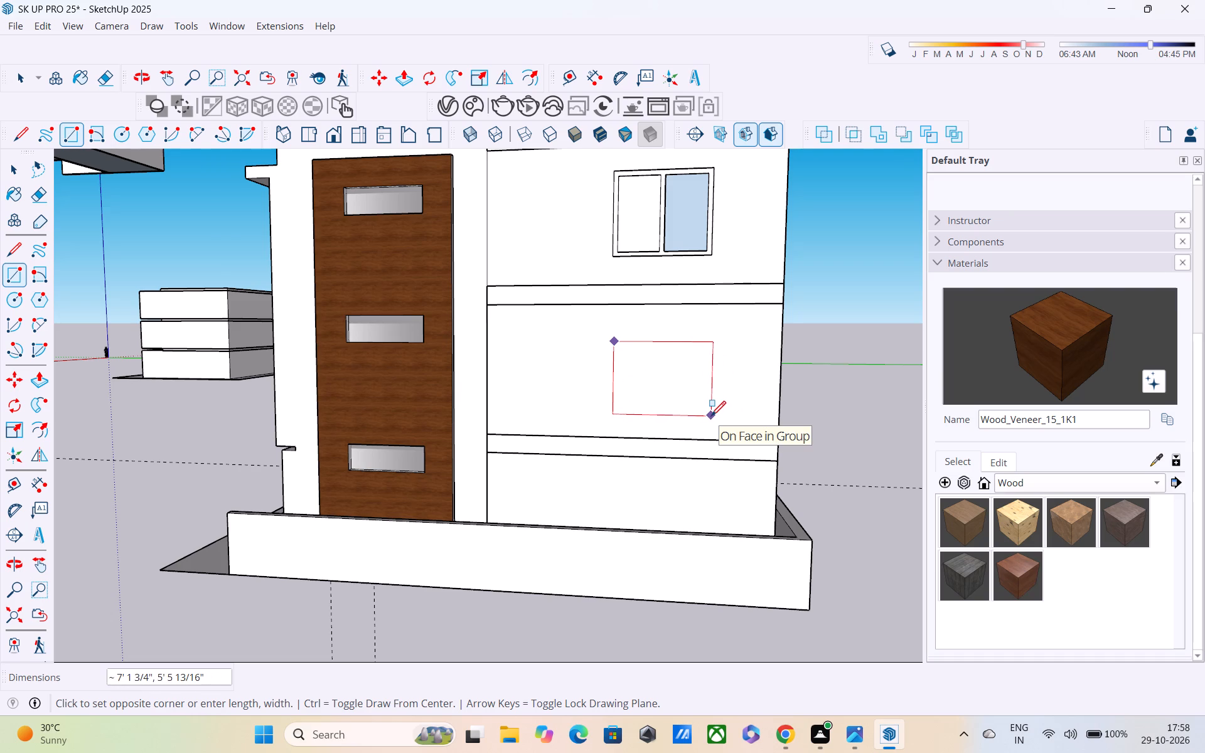
click(714, 419)
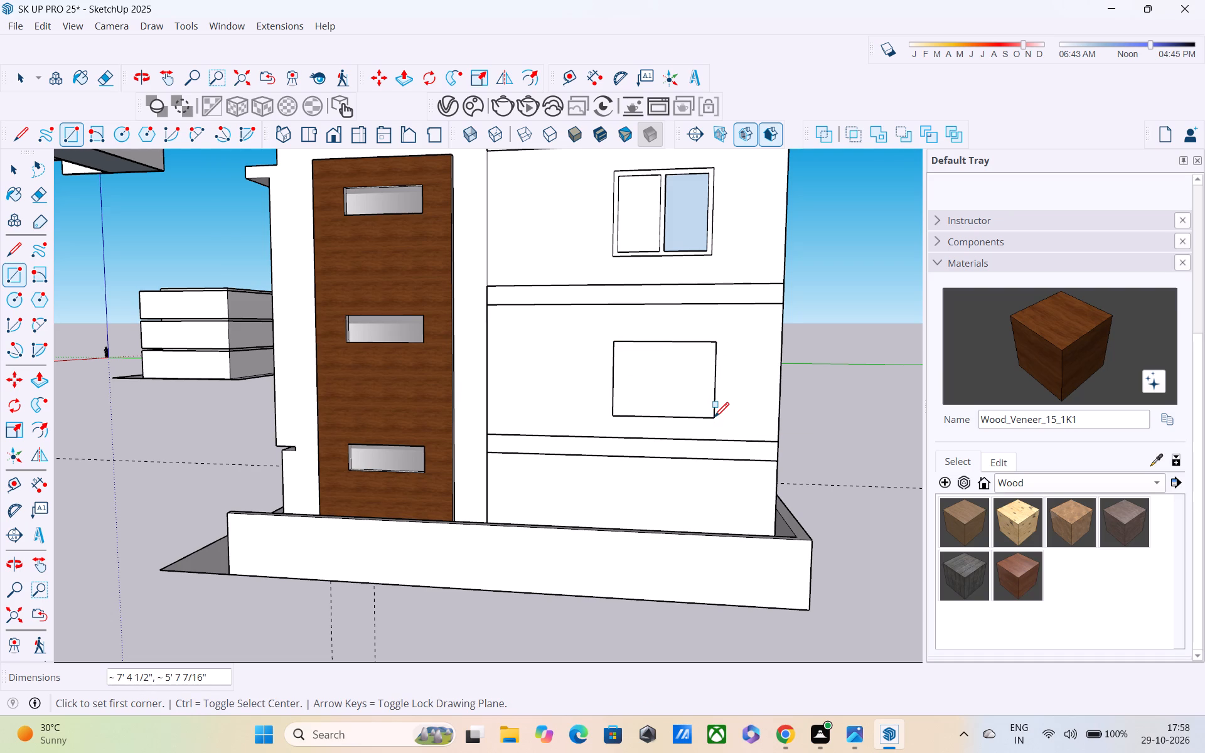
Offset the lower window rectangle inward by 4" to form the frame outline.
key(f)
click(710, 409)
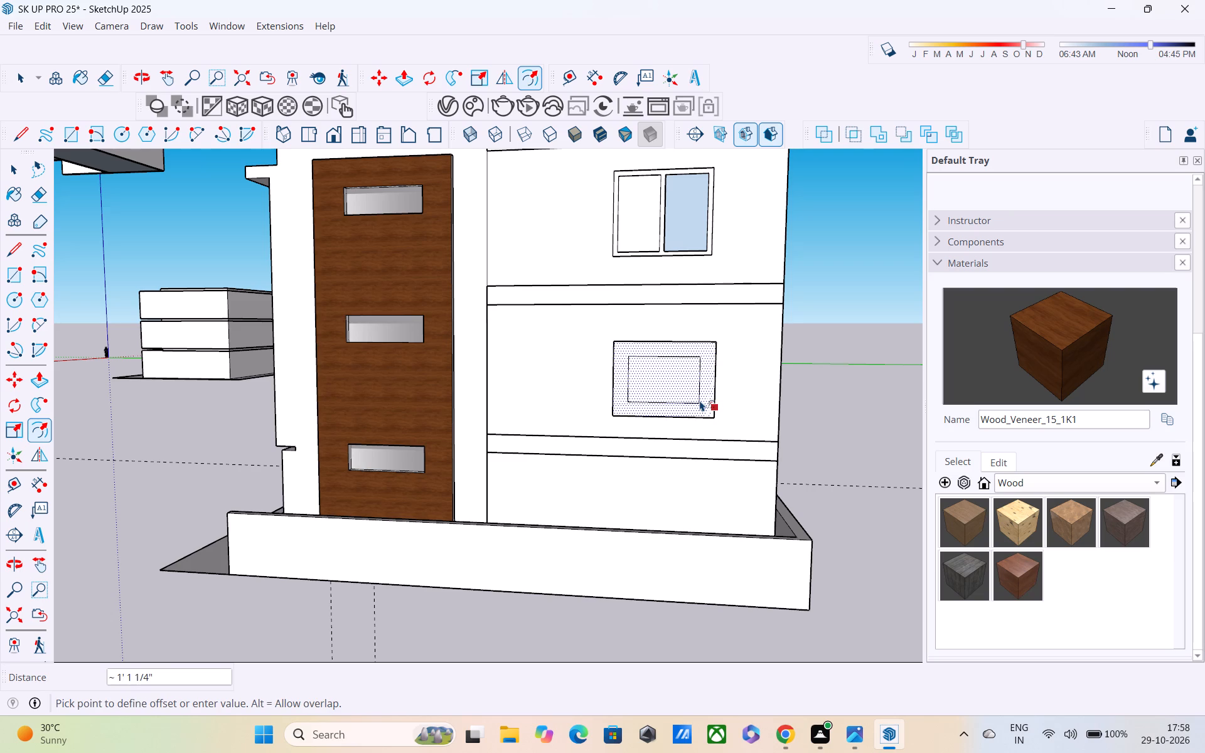
text(4")
key(Return)
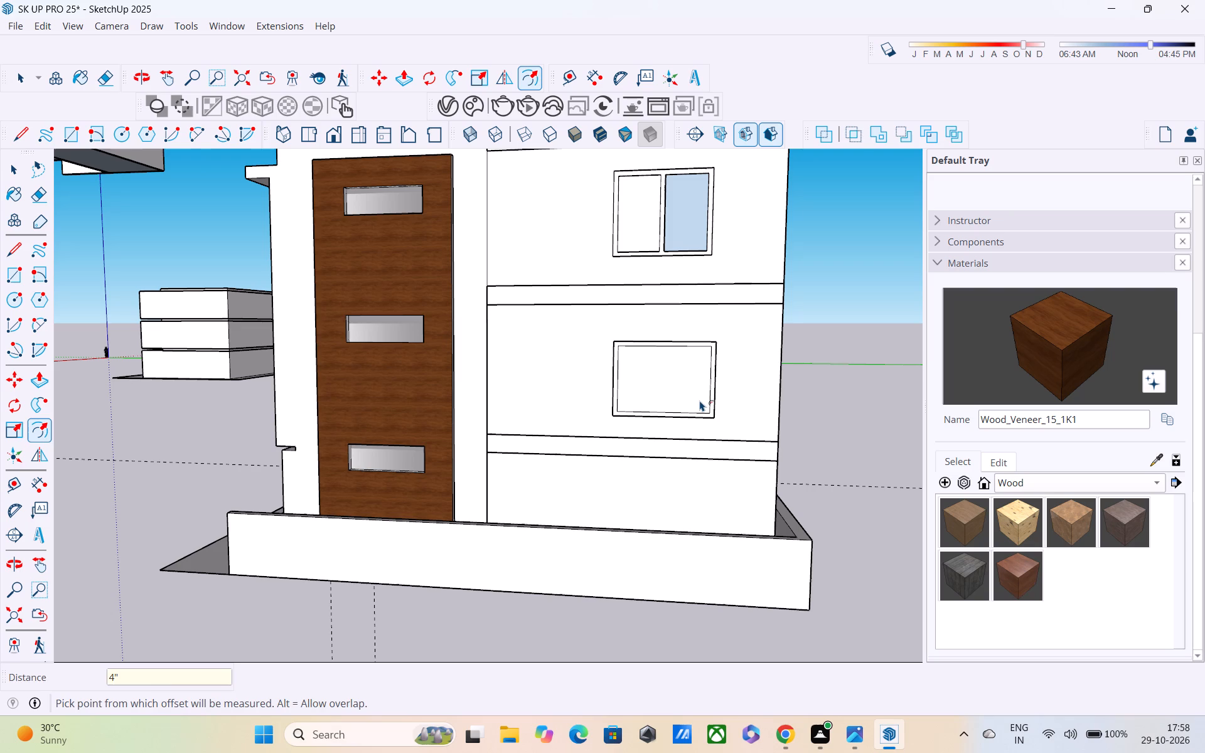
Draw a vertical centre line across the inner window rectangle, between its upper and lower edges.
key(l)
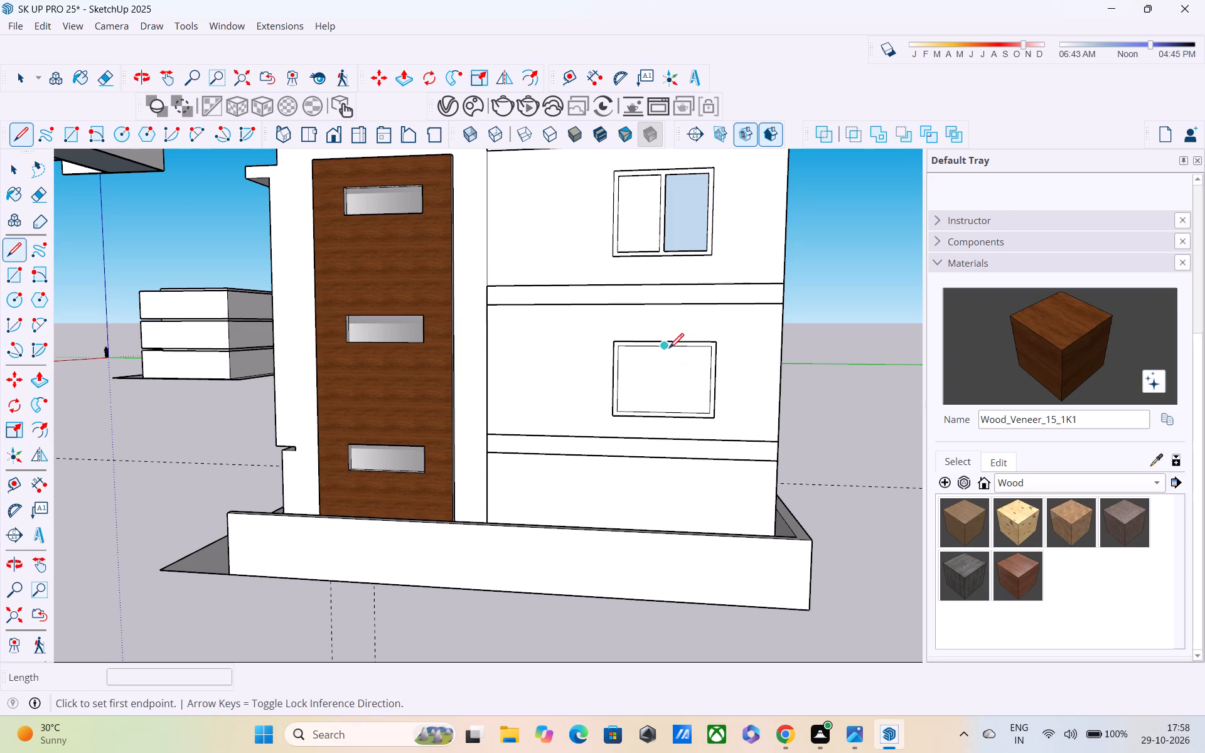
click(668, 350)
click(661, 415)
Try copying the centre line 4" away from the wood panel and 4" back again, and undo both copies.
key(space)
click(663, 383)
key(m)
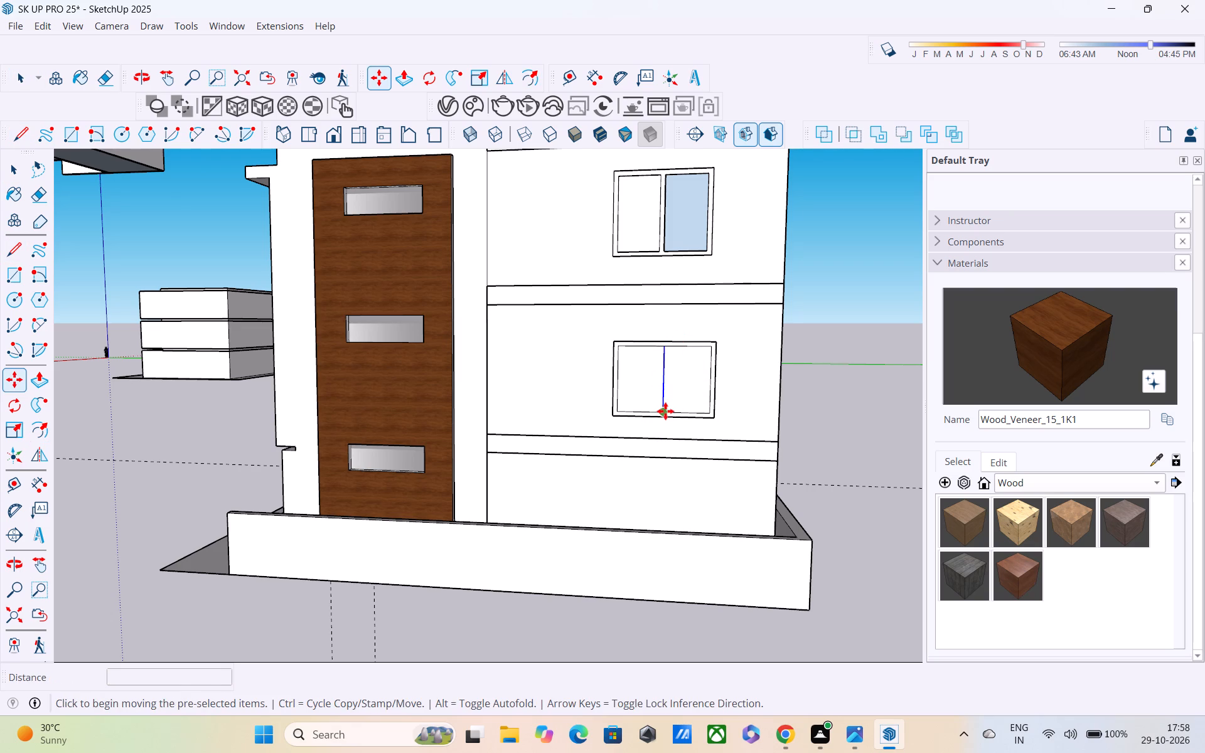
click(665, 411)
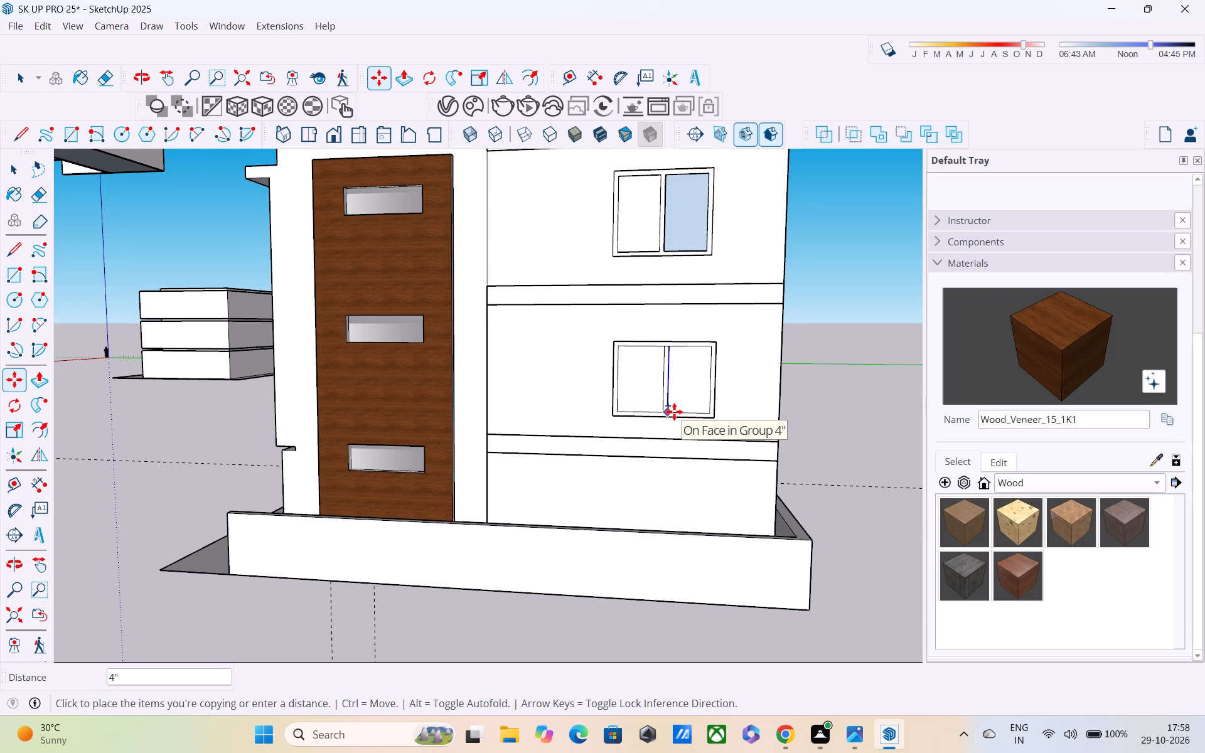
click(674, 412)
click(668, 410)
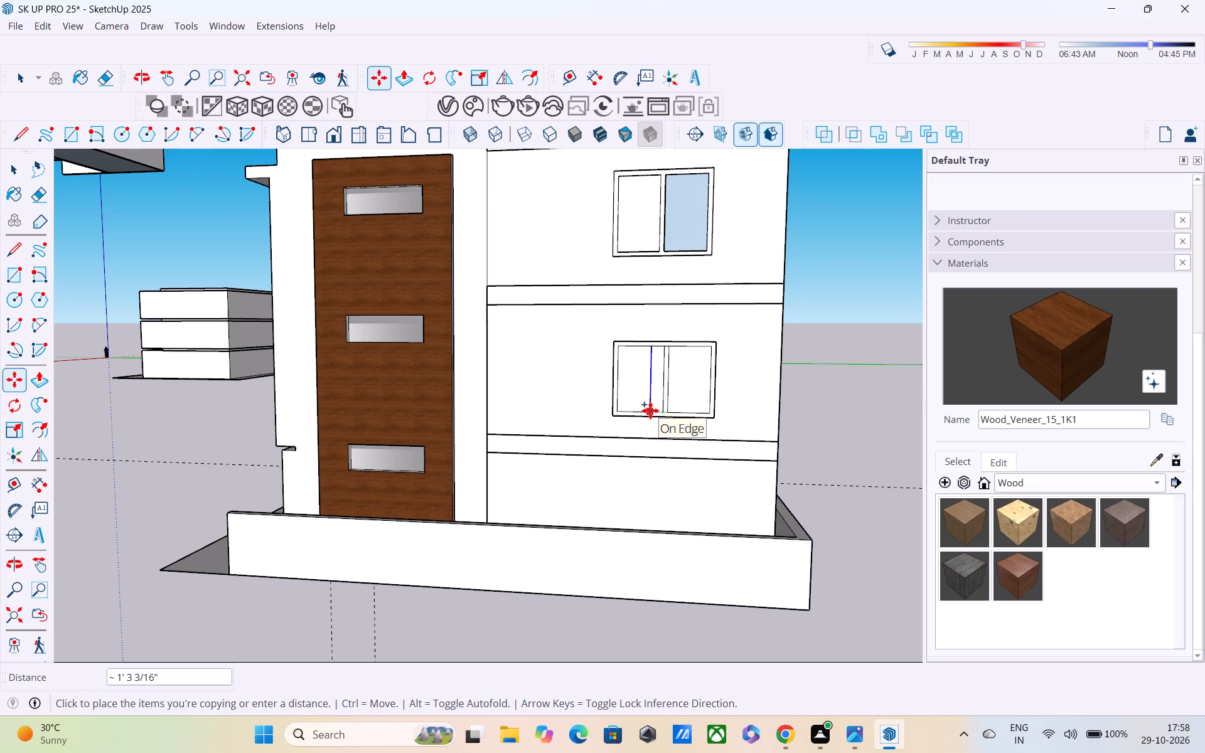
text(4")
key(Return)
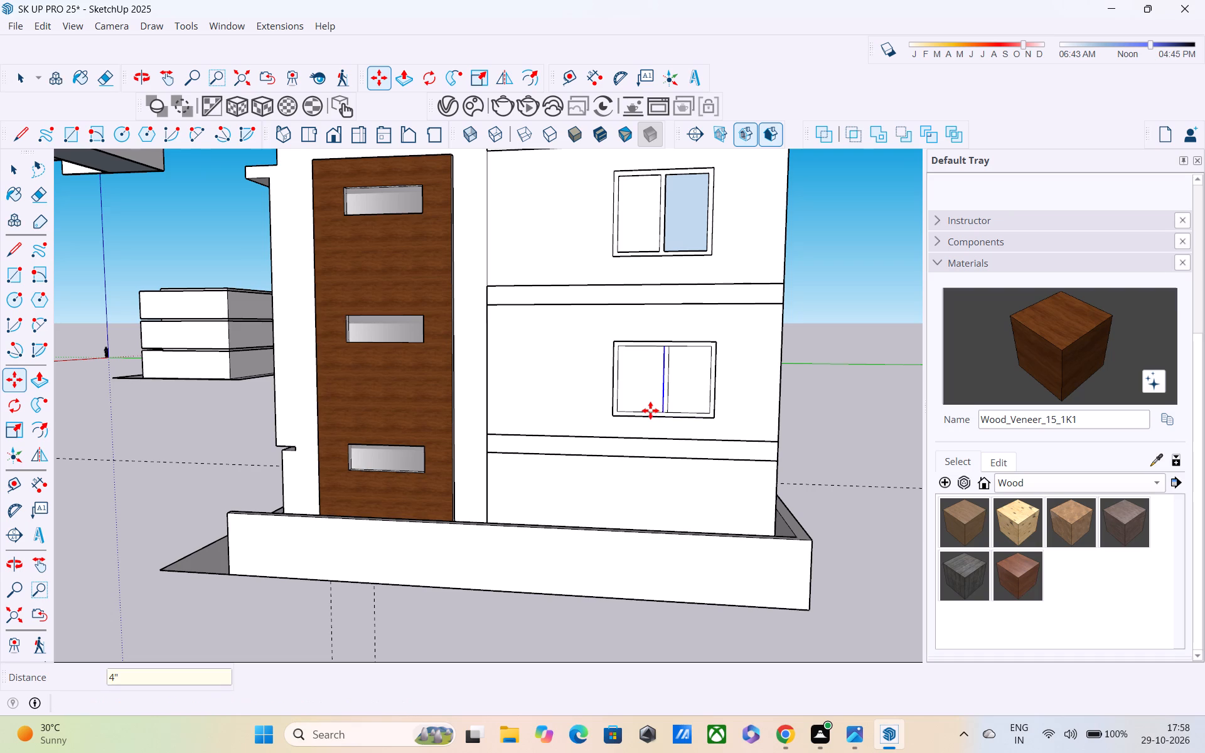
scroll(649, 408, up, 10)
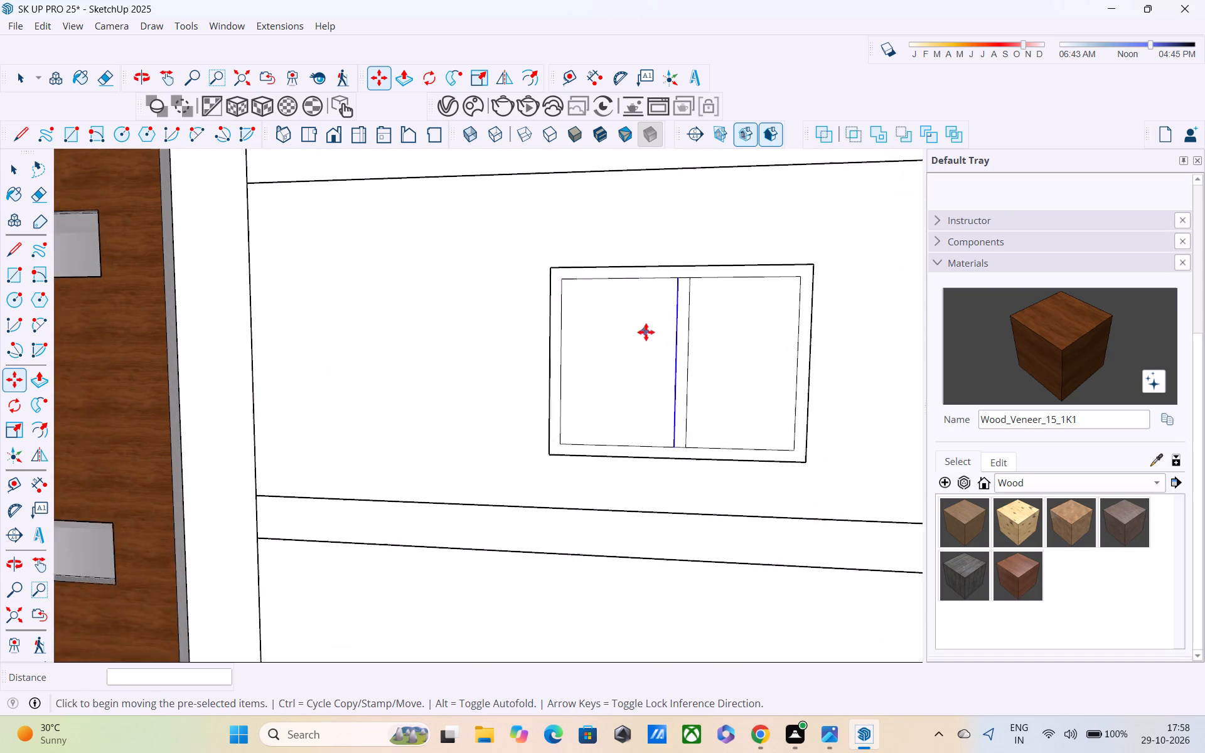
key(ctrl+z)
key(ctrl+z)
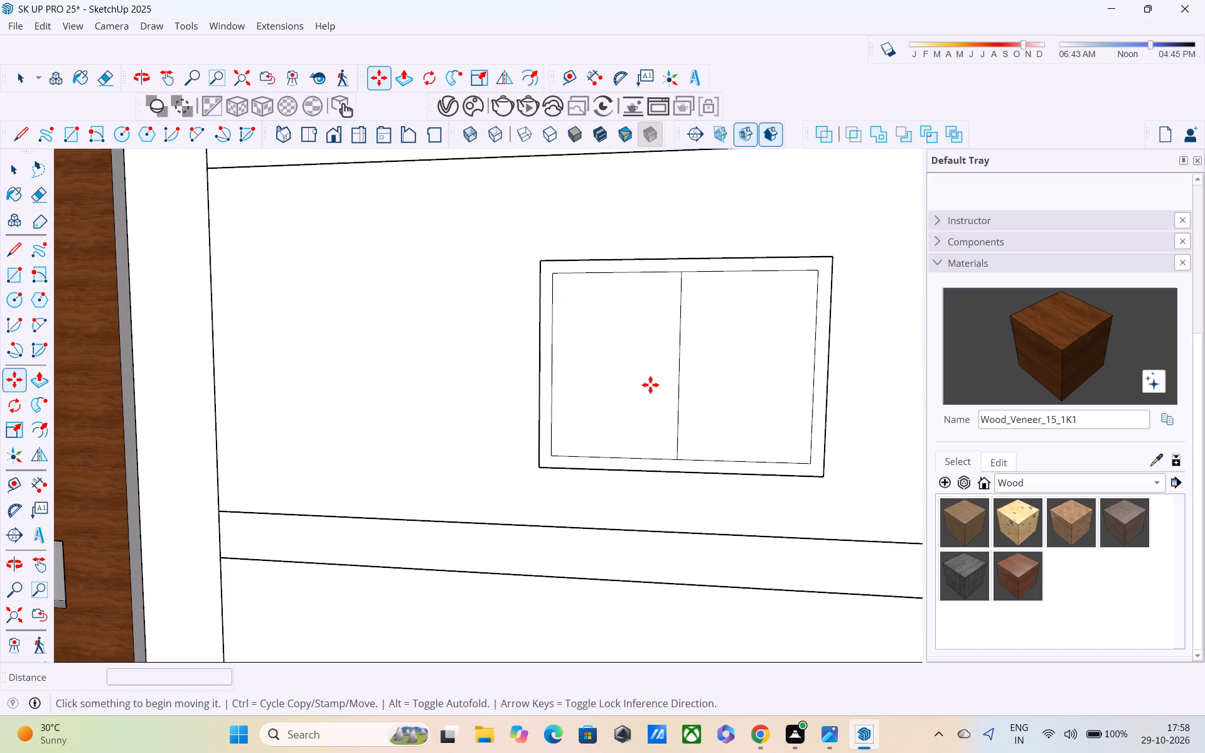
Copy the centre line 2" away from the wood panel, and copy that line 4" back toward the panel.
key(space)
click(679, 420)
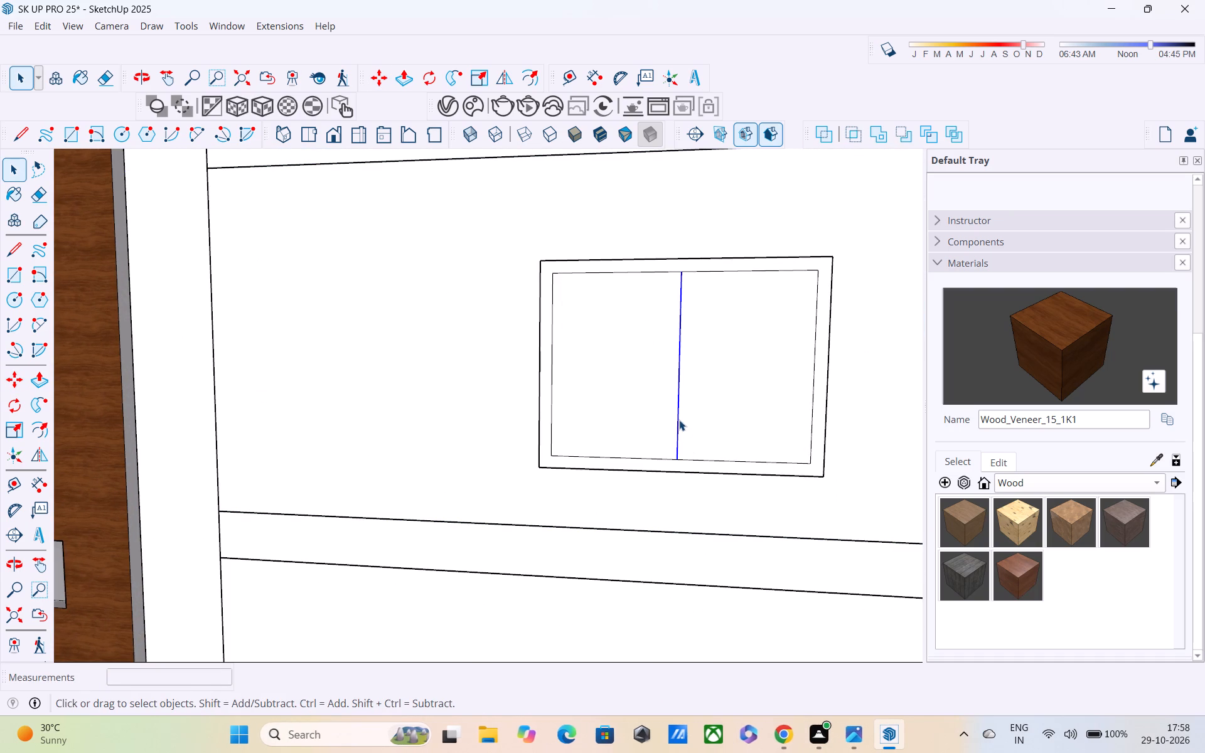
key(m)
click(673, 453)
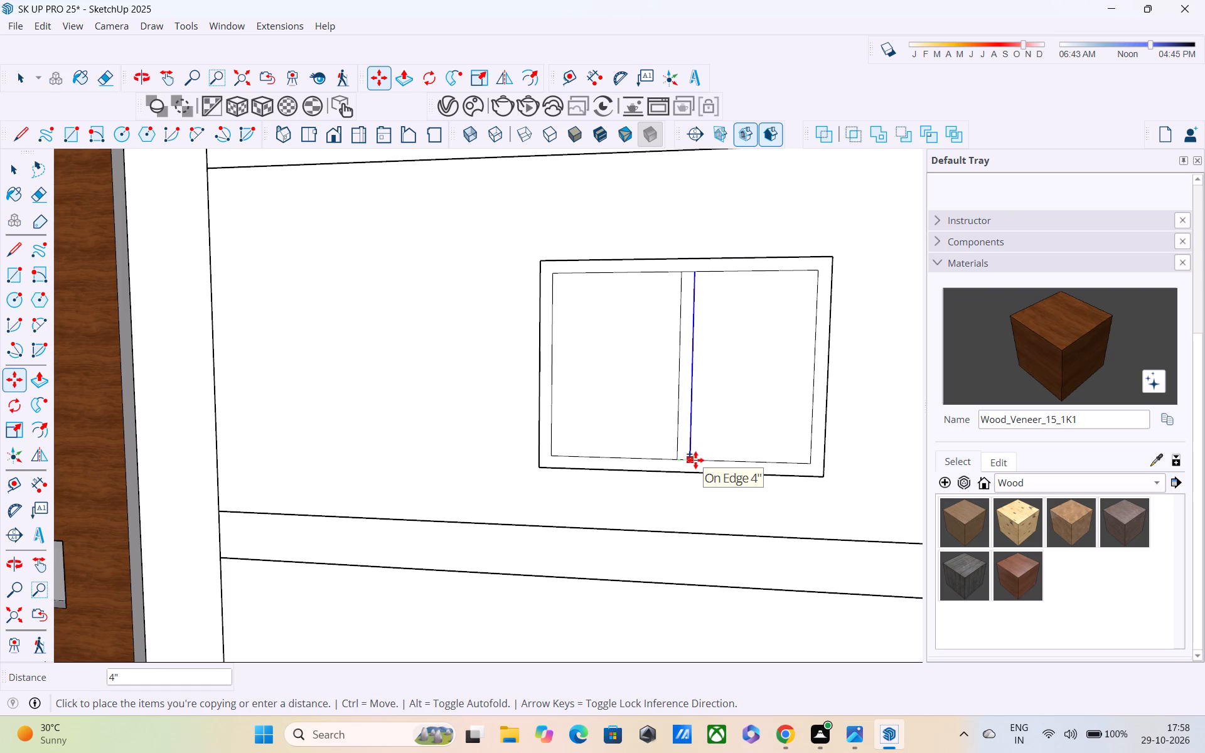
text(2")
key(Return)
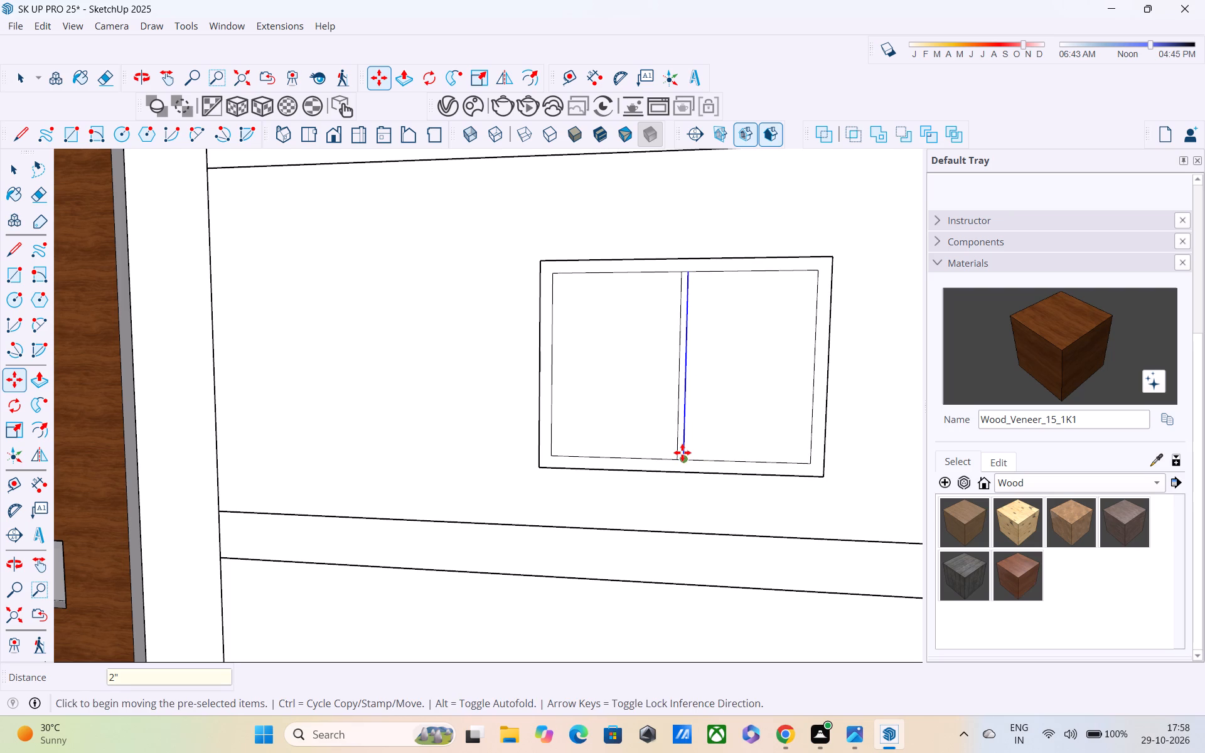
click(682, 452)
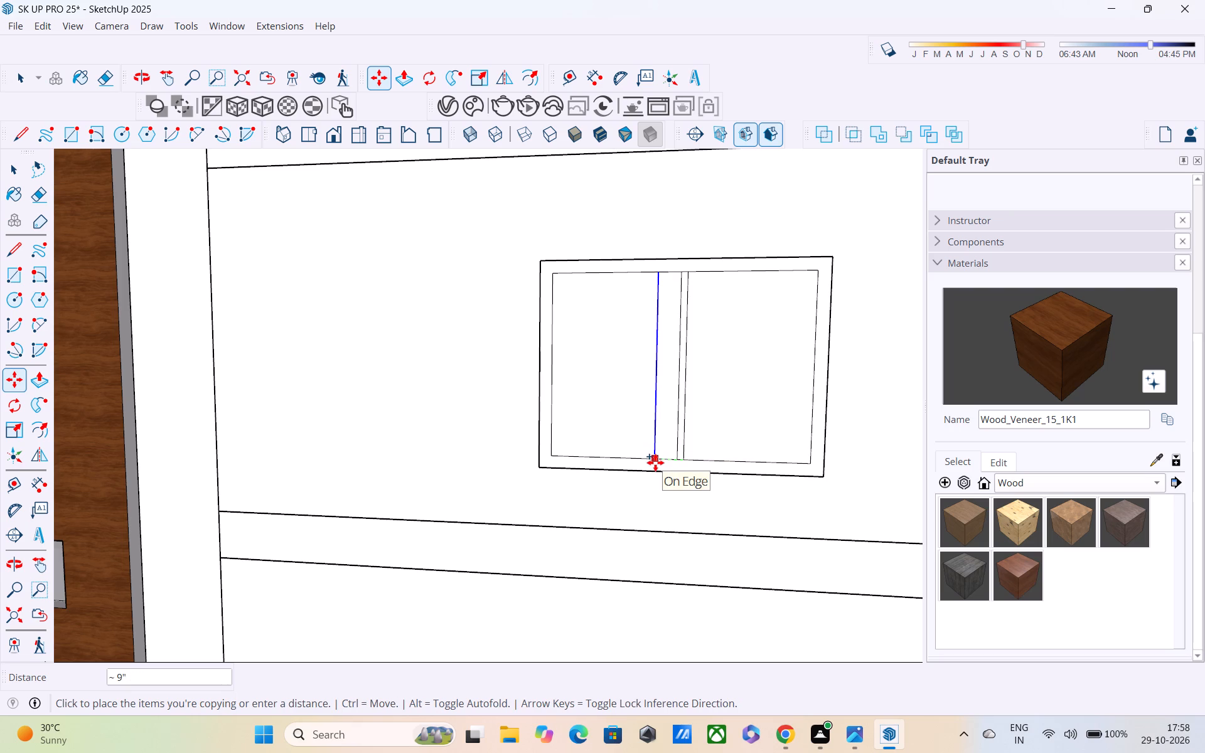
key(4)
key(shift+quotedbl)
key(Return)
key(space)
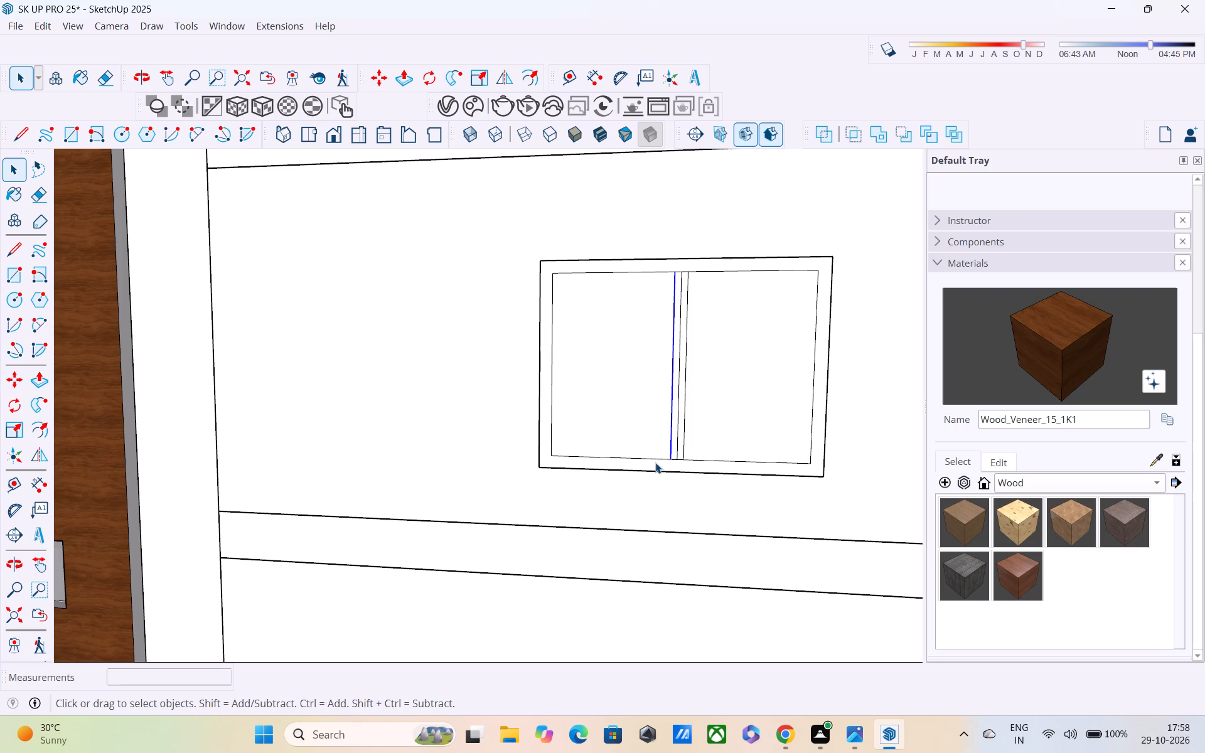
Delete the original centre line from between the two mullion lines.
scroll(656, 459, up, 1)
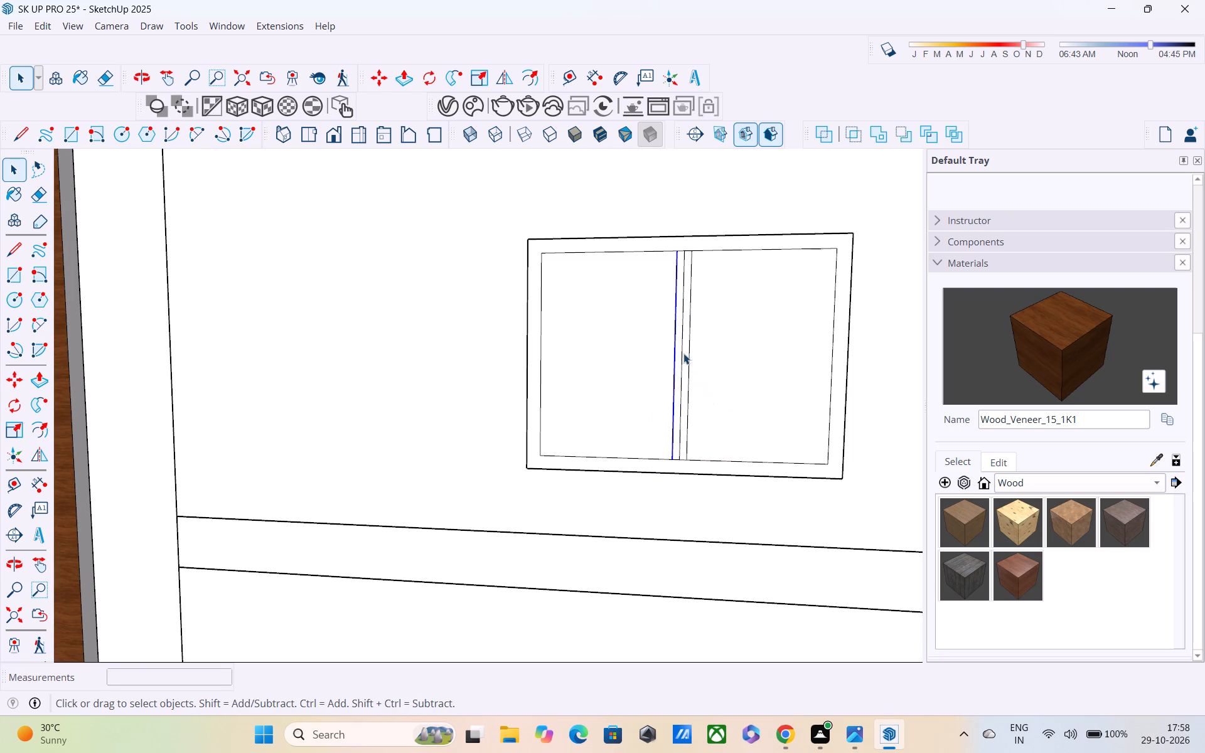
click(682, 350)
key(Delete)
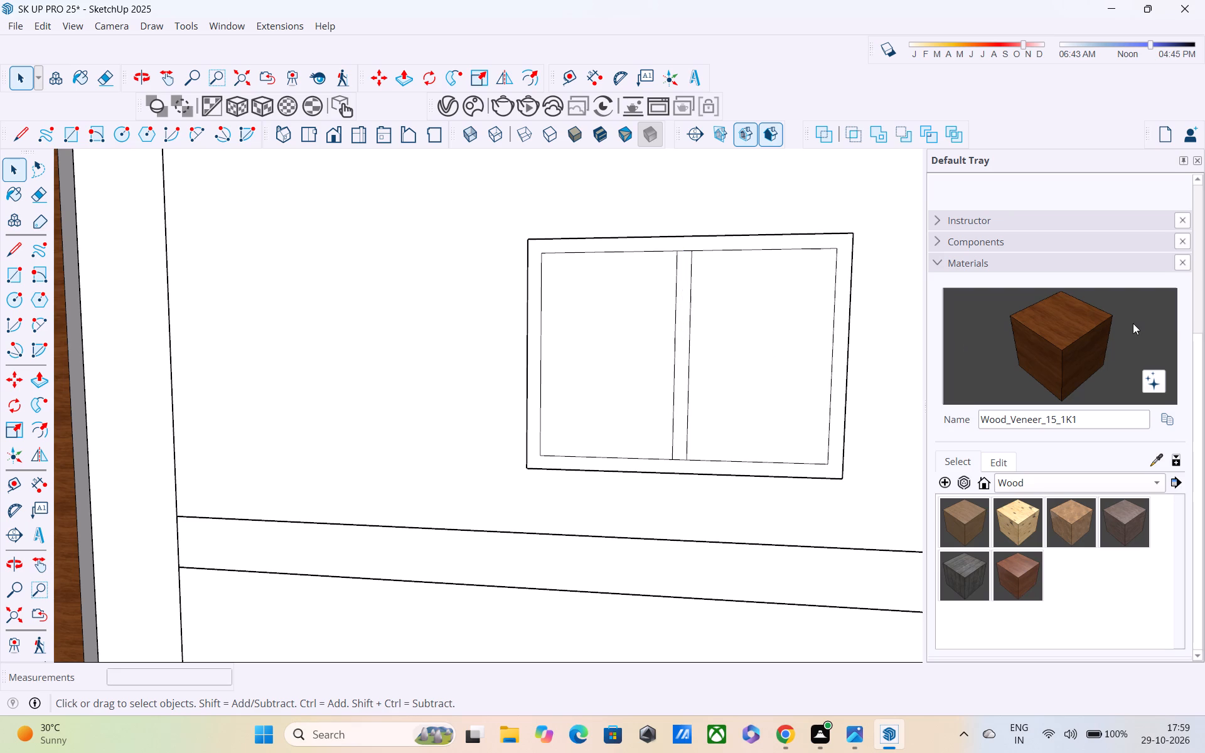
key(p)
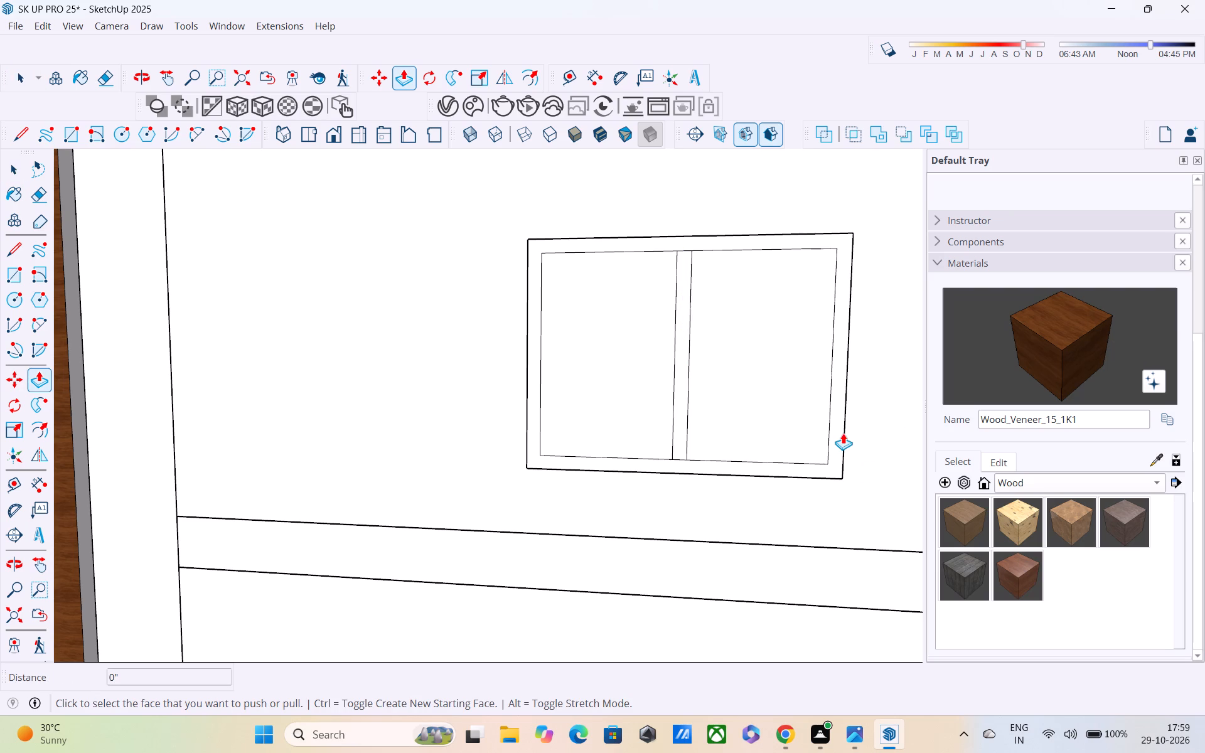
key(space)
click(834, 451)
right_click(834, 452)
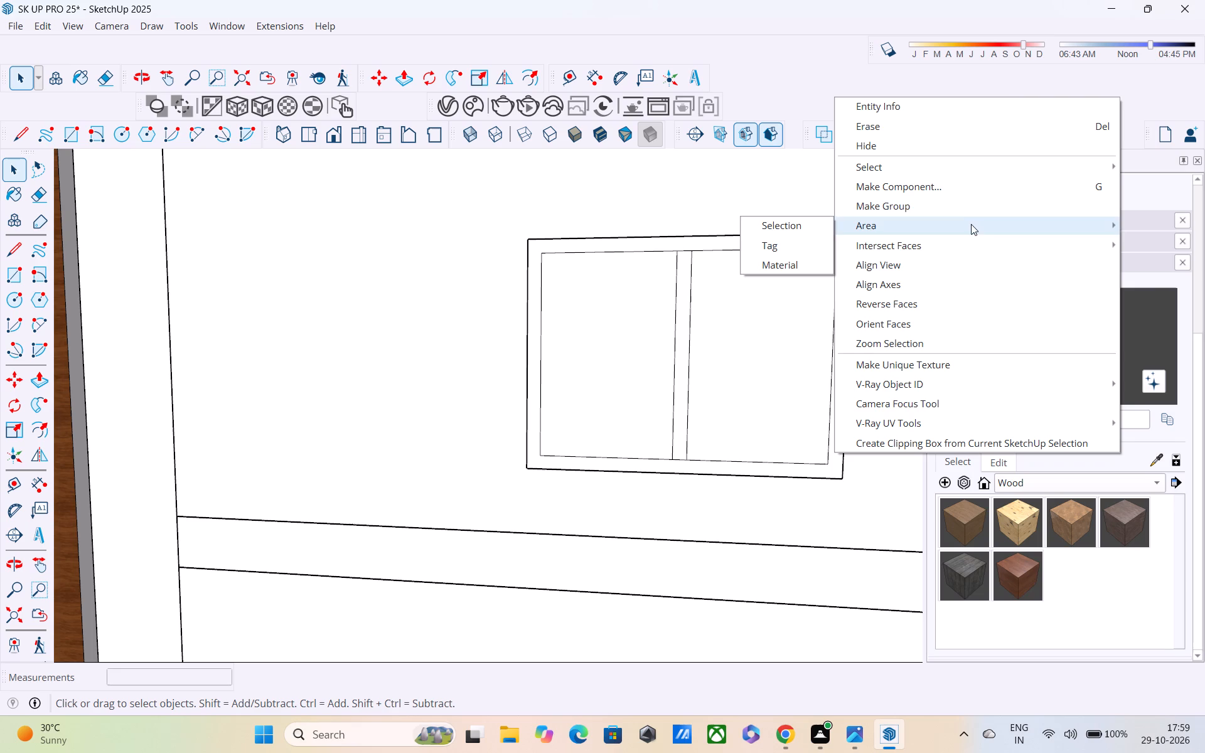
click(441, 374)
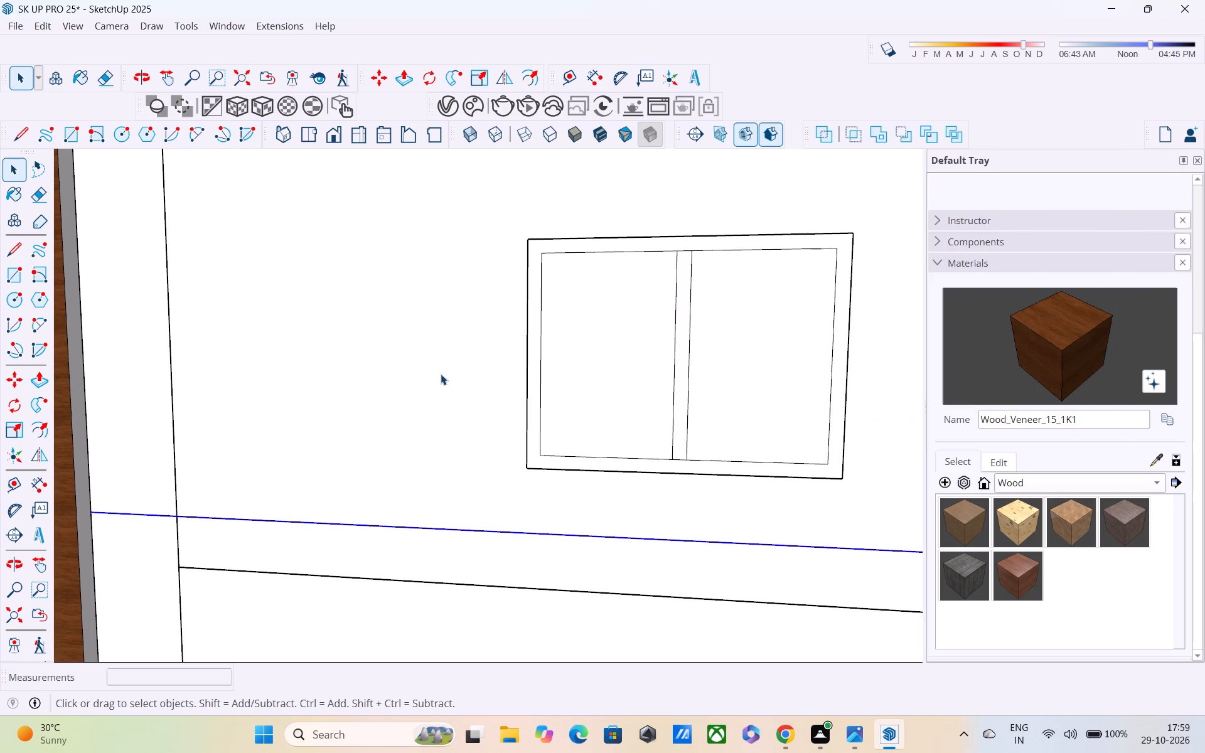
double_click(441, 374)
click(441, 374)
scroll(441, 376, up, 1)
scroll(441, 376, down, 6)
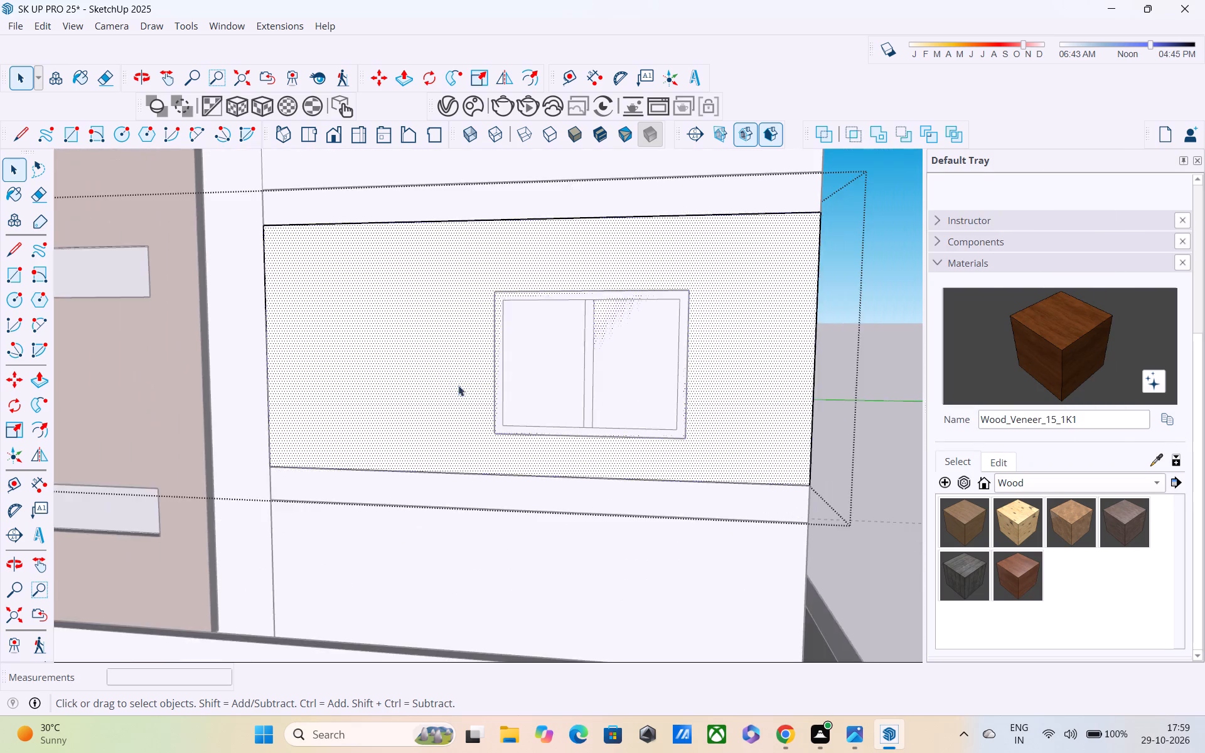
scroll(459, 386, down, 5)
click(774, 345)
Explode the lower-floor wall group so its face merges with the window outline.
click(614, 323)
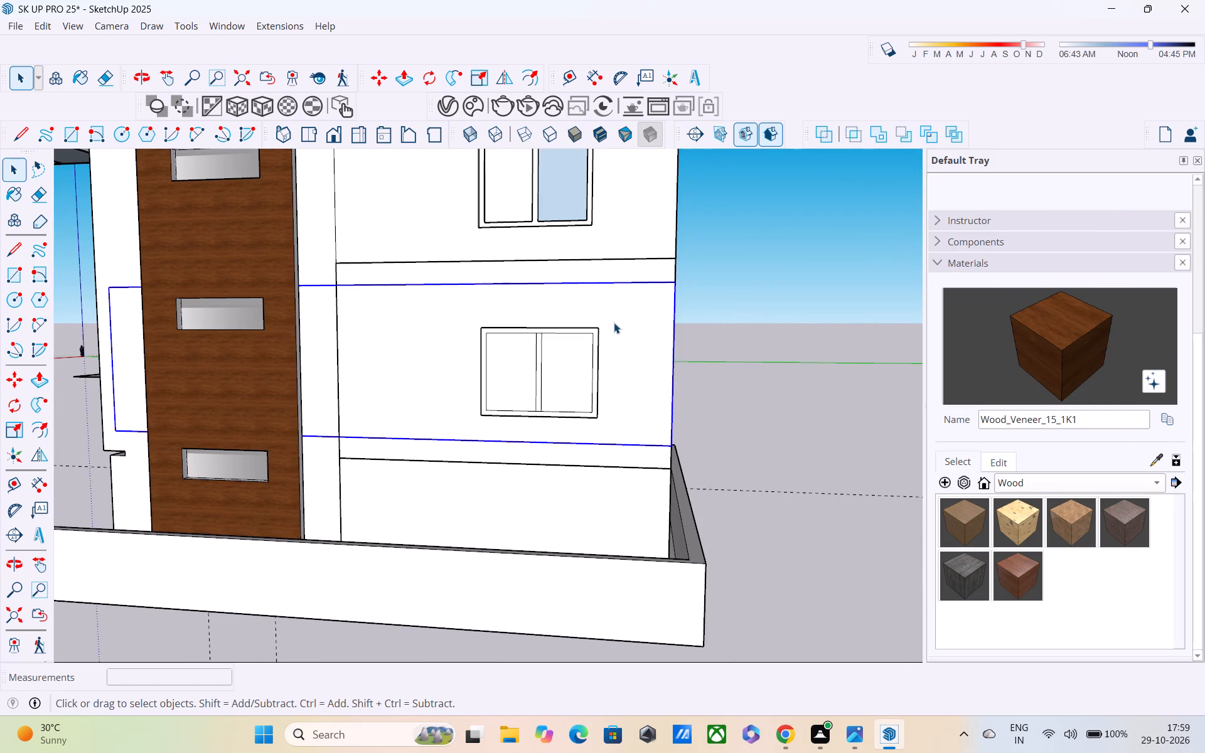
right_click(614, 322)
click(680, 430)
scroll(616, 405, up, 2)
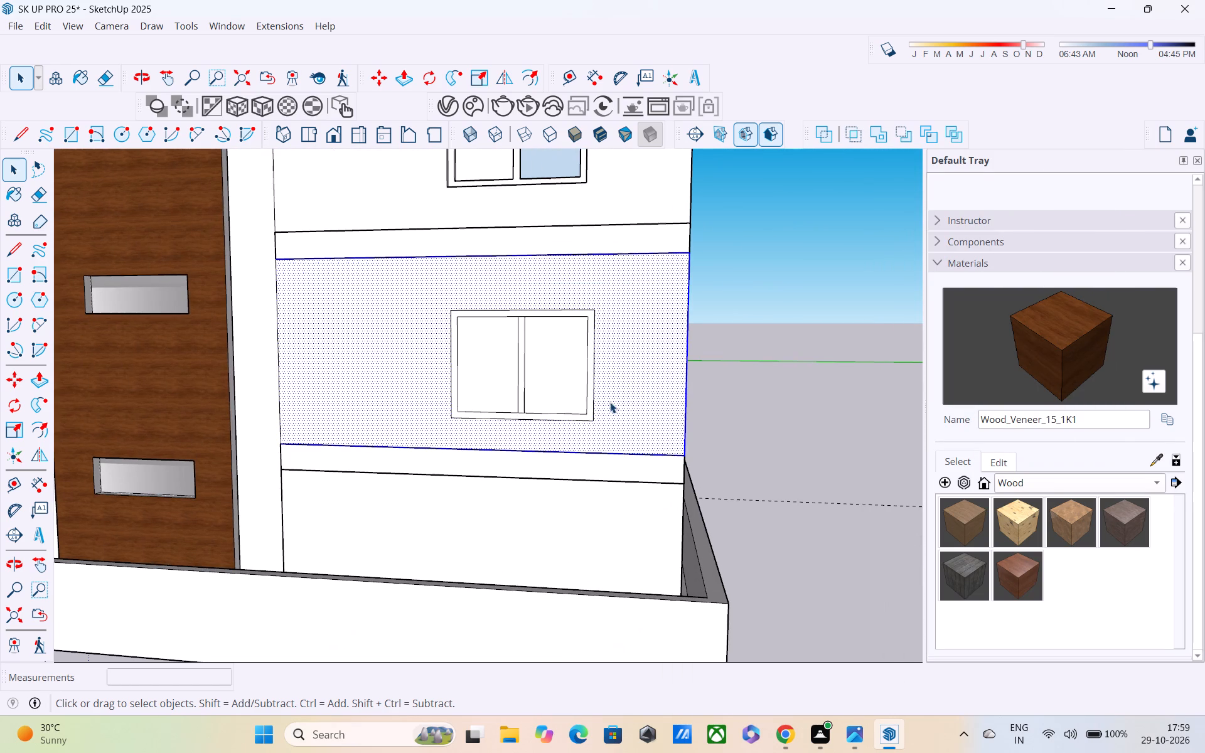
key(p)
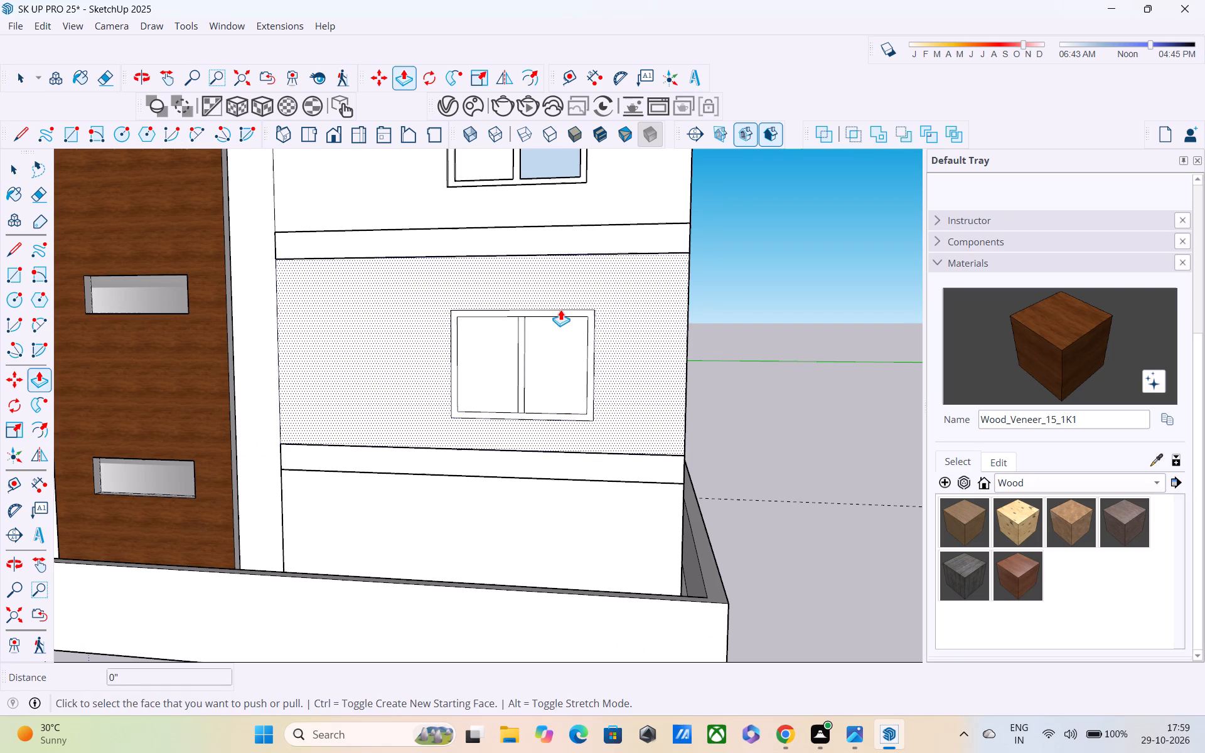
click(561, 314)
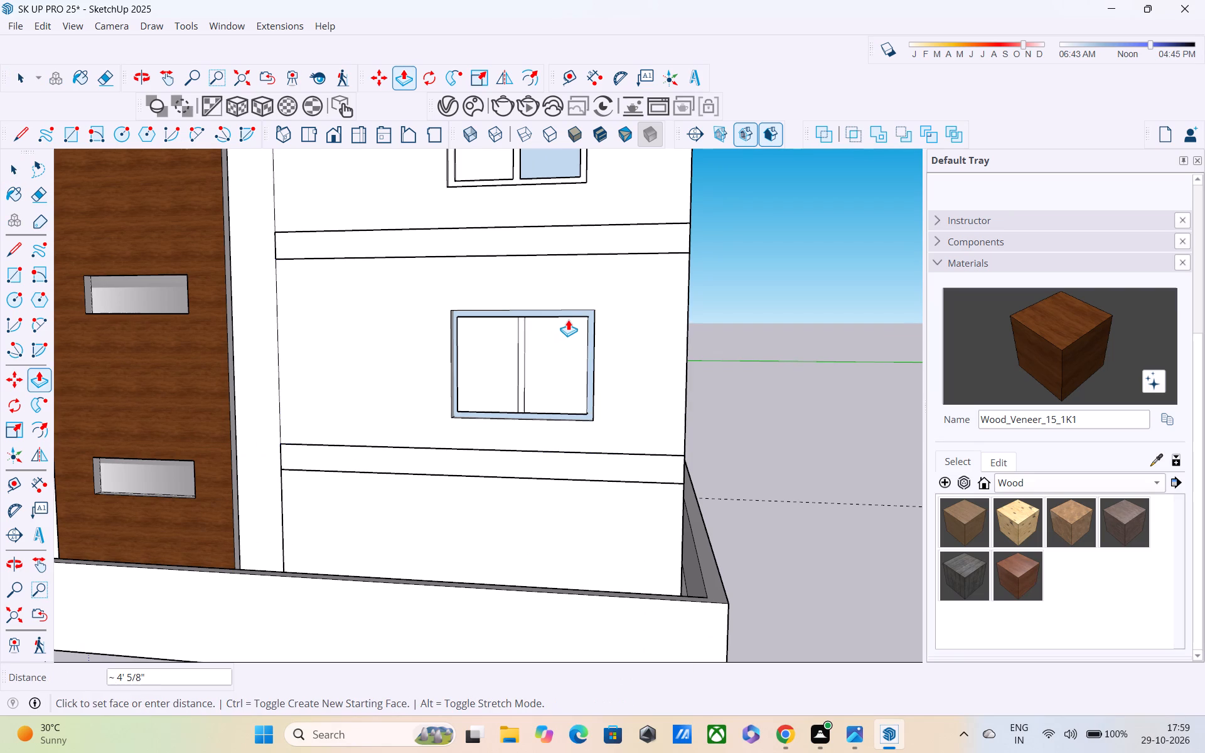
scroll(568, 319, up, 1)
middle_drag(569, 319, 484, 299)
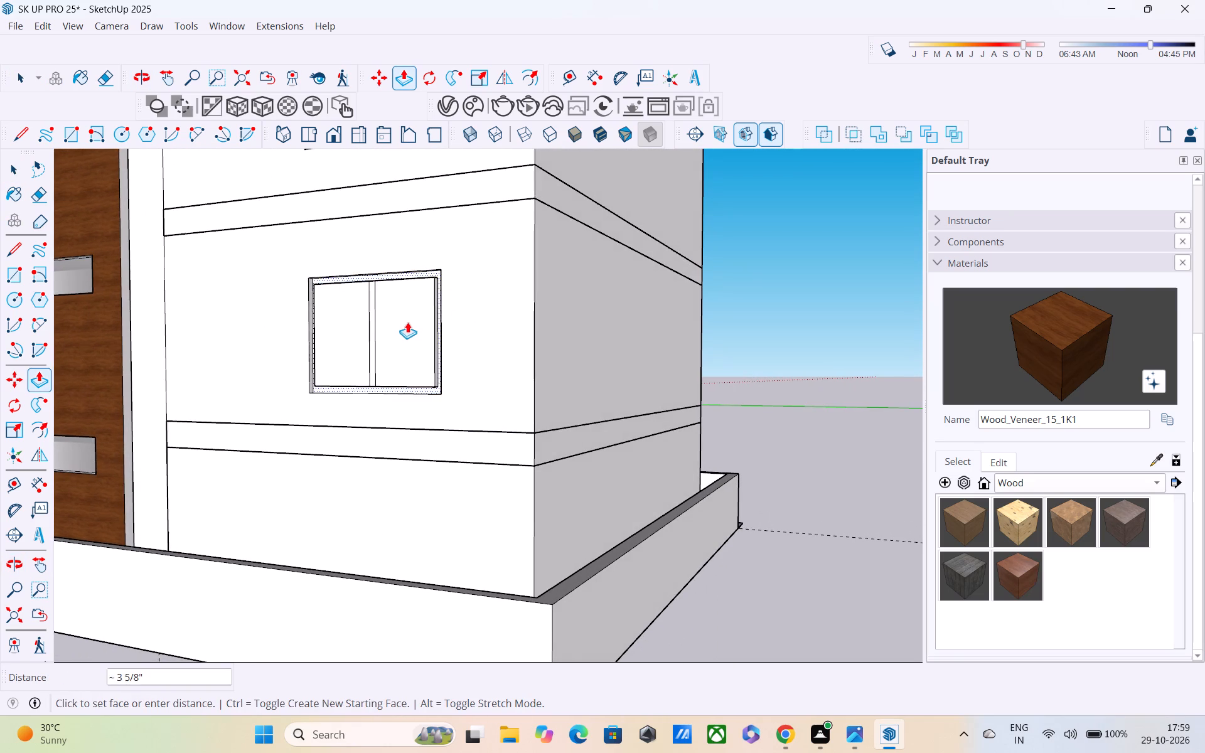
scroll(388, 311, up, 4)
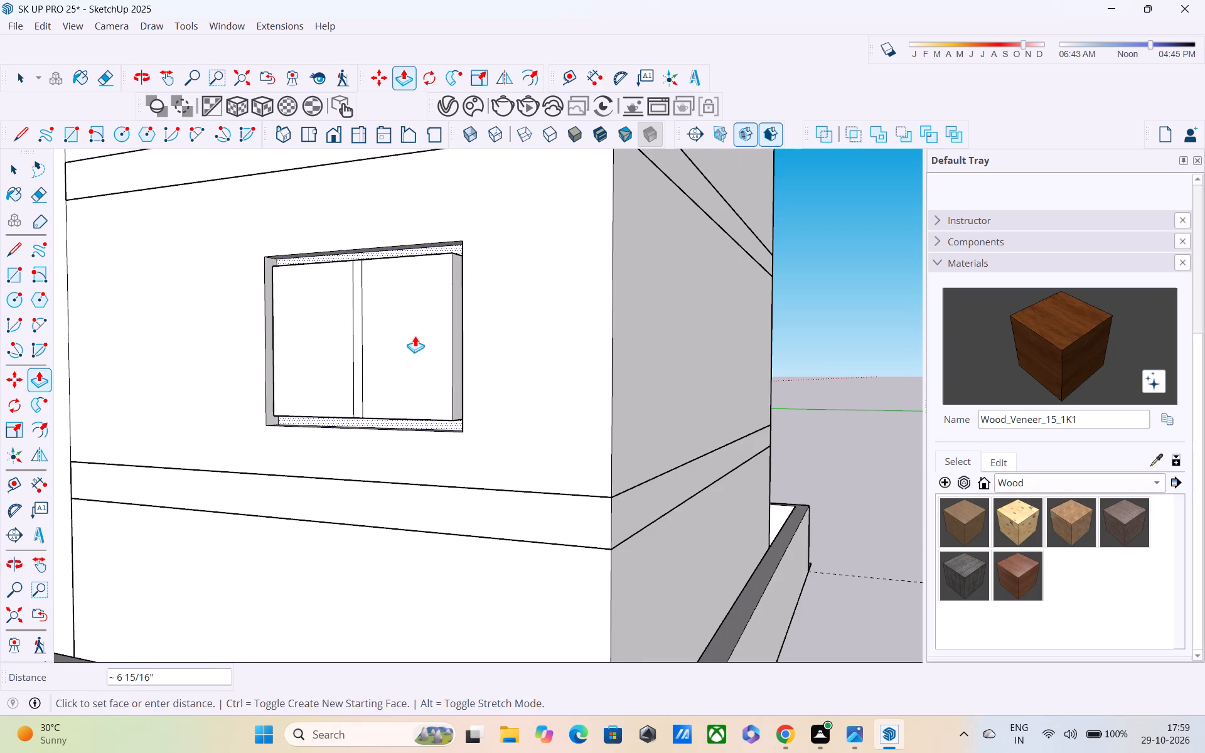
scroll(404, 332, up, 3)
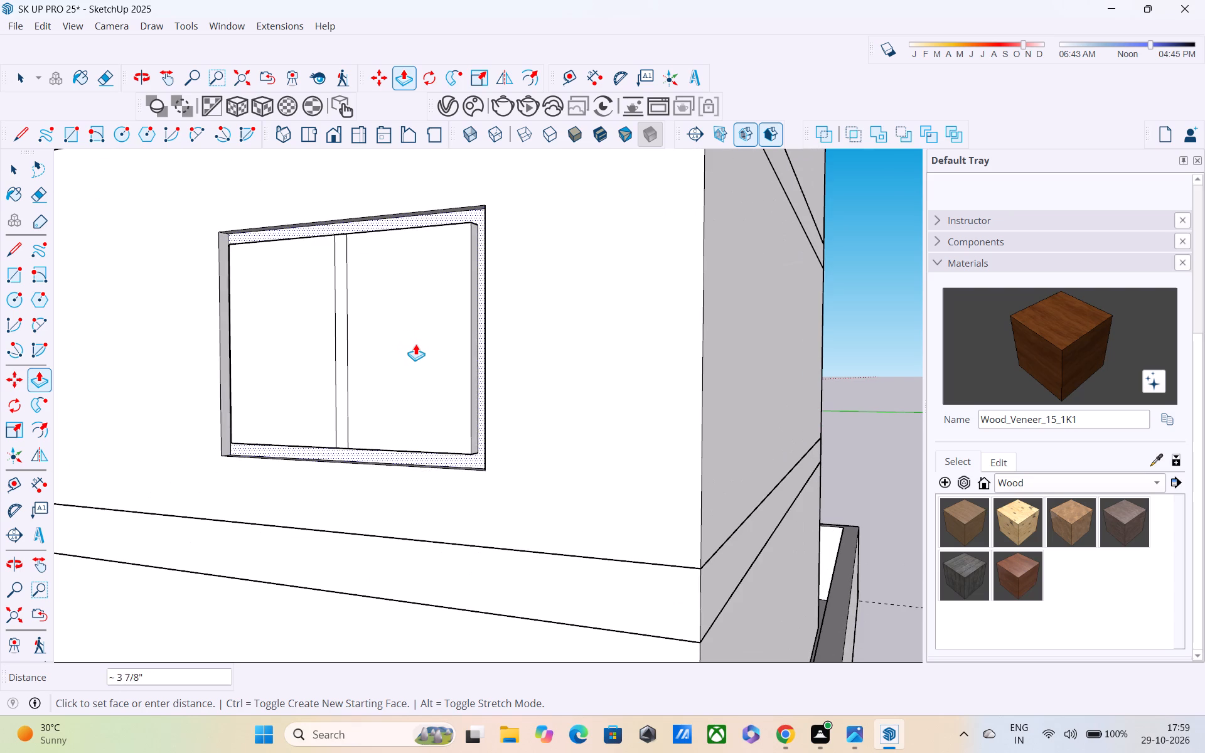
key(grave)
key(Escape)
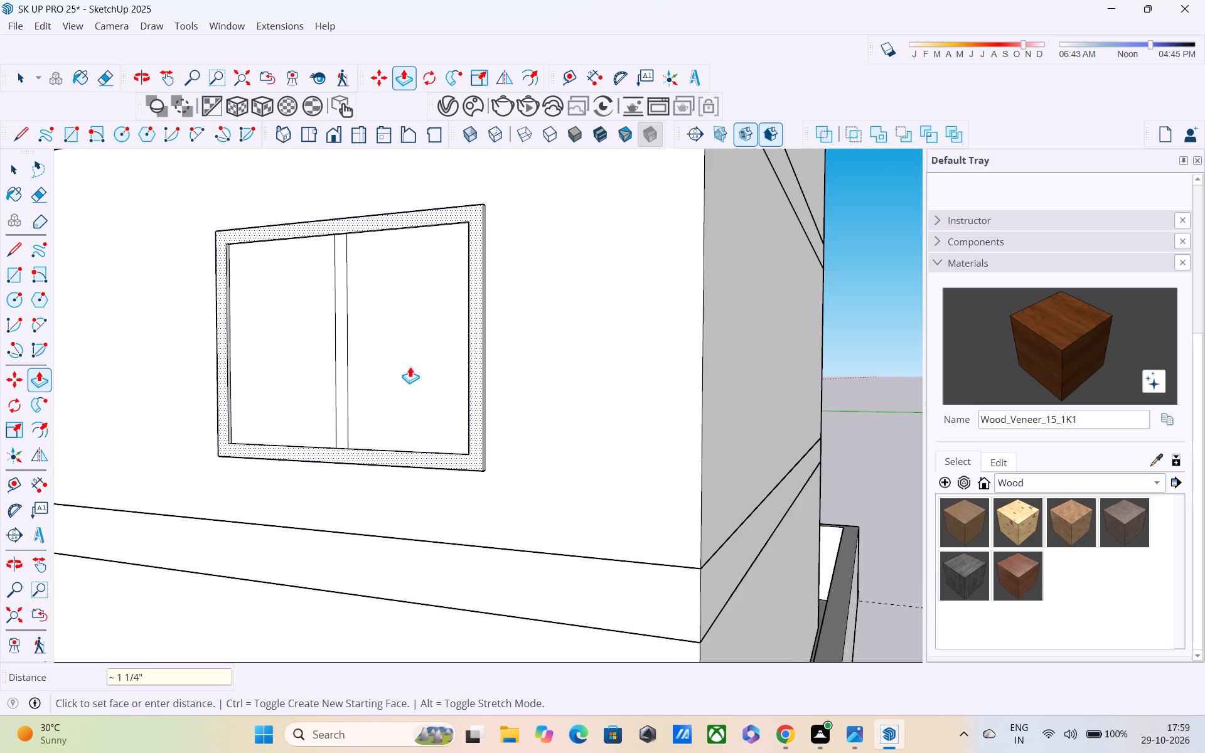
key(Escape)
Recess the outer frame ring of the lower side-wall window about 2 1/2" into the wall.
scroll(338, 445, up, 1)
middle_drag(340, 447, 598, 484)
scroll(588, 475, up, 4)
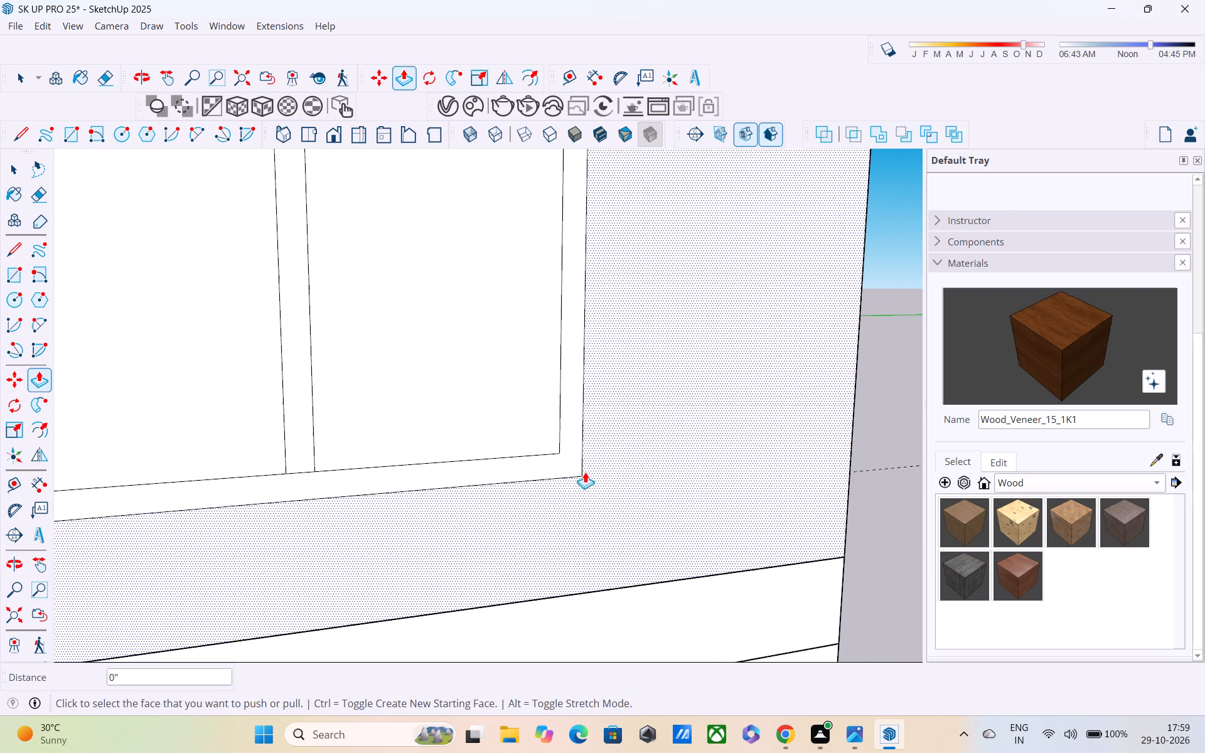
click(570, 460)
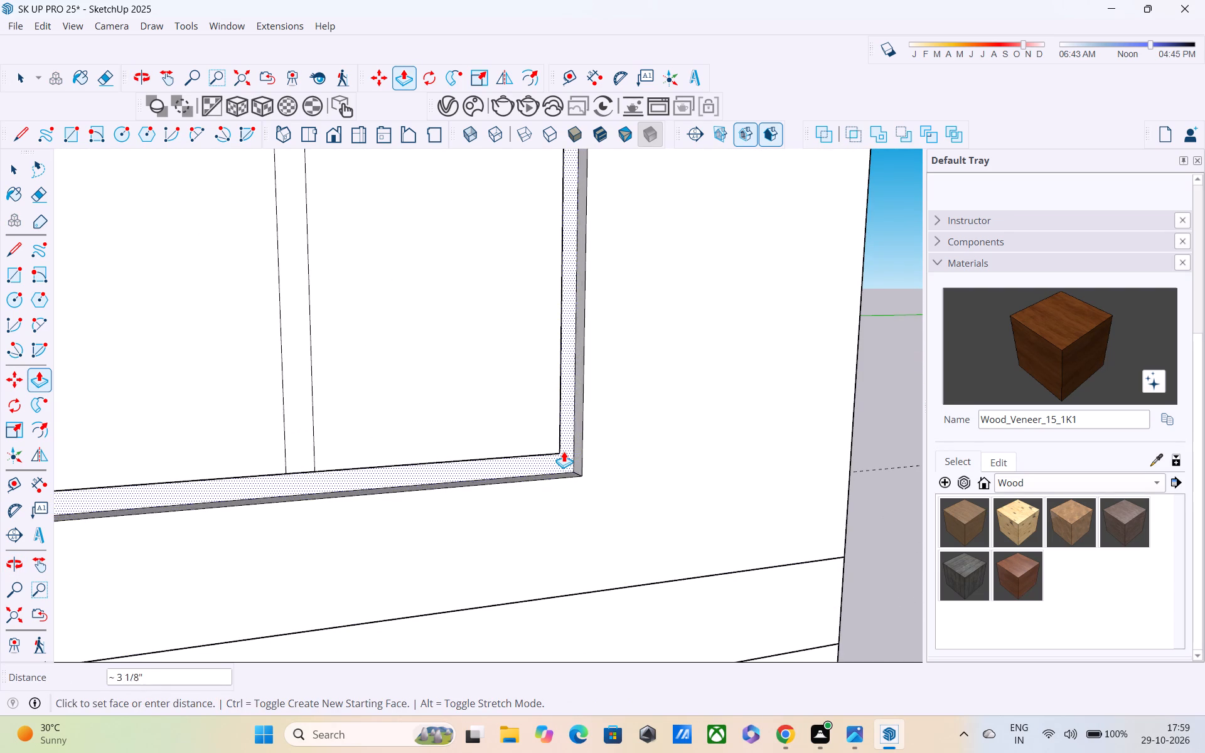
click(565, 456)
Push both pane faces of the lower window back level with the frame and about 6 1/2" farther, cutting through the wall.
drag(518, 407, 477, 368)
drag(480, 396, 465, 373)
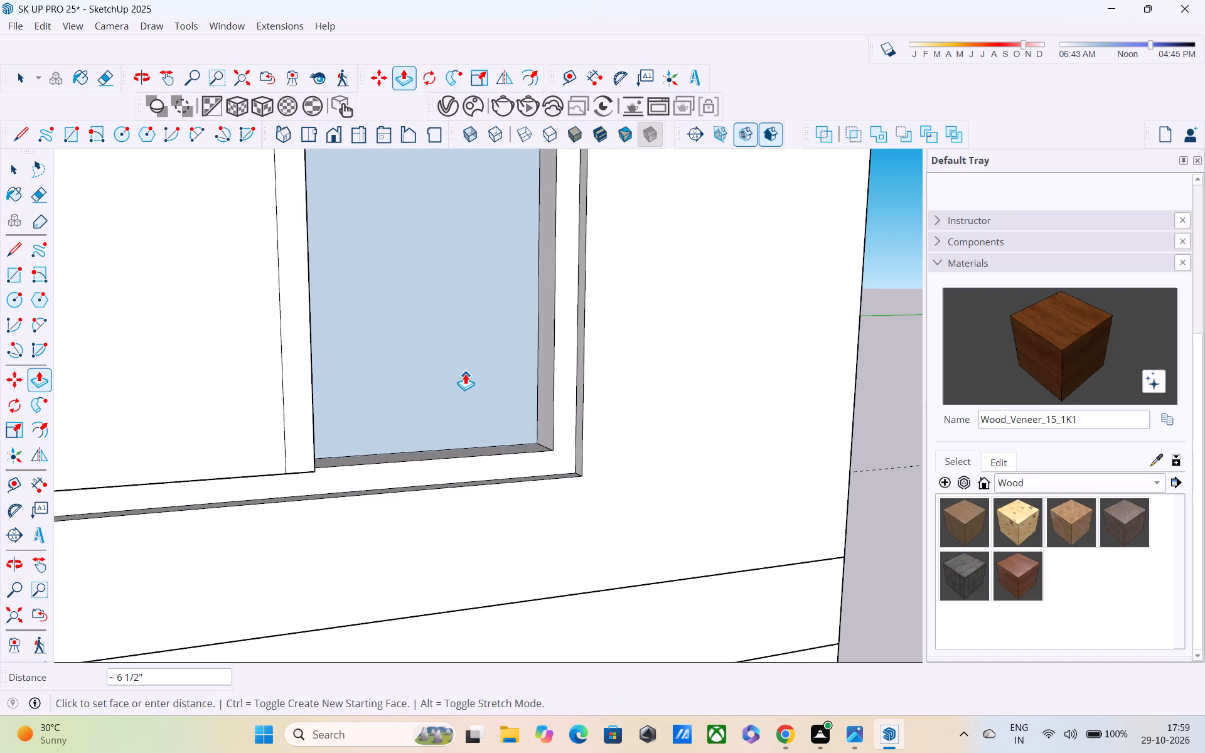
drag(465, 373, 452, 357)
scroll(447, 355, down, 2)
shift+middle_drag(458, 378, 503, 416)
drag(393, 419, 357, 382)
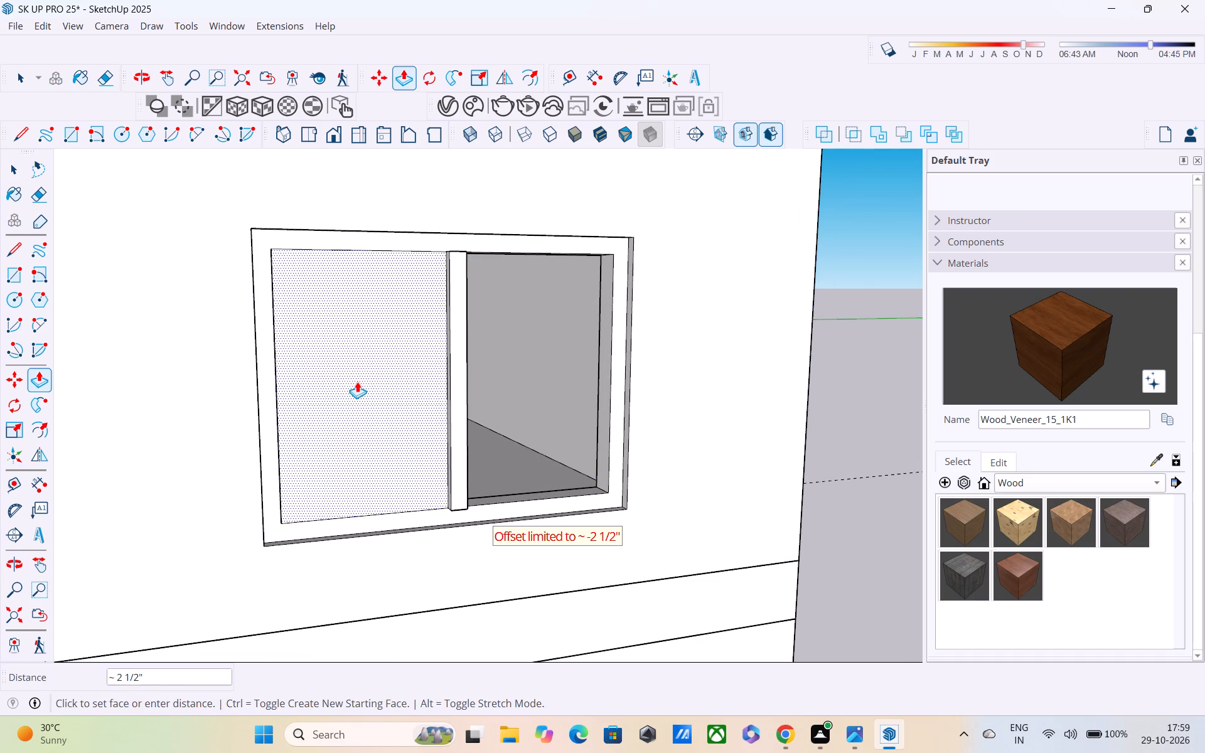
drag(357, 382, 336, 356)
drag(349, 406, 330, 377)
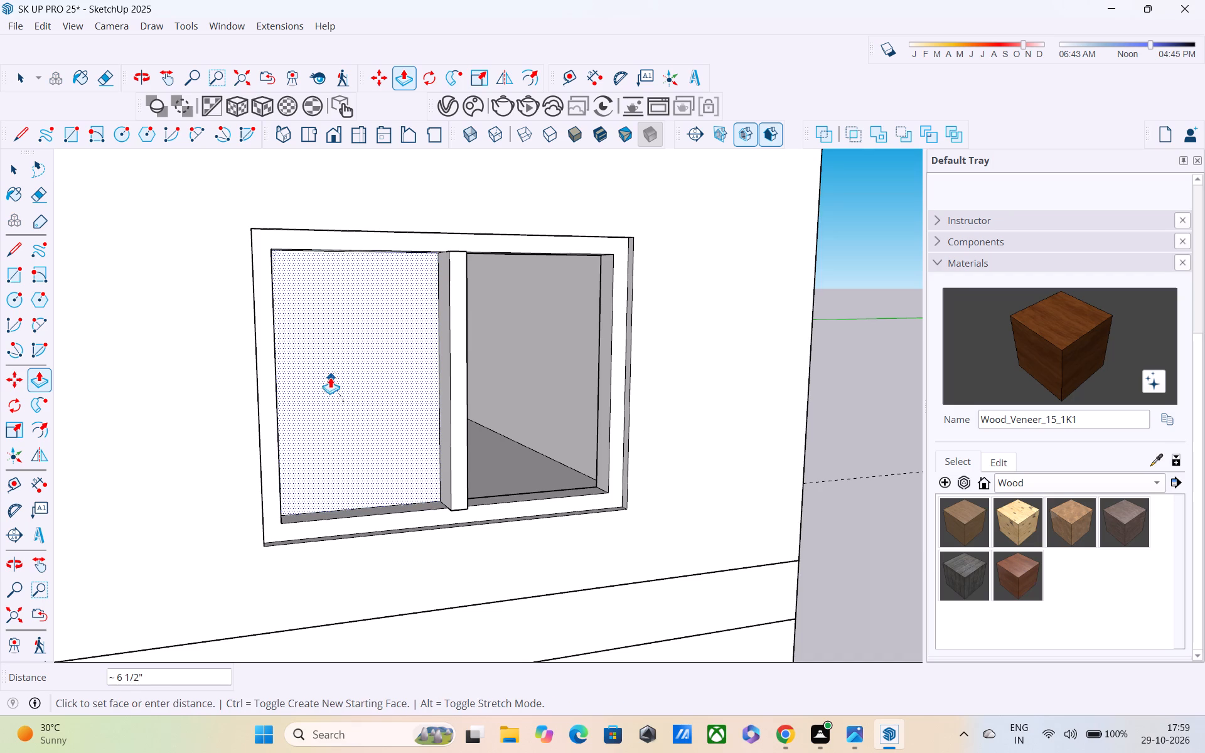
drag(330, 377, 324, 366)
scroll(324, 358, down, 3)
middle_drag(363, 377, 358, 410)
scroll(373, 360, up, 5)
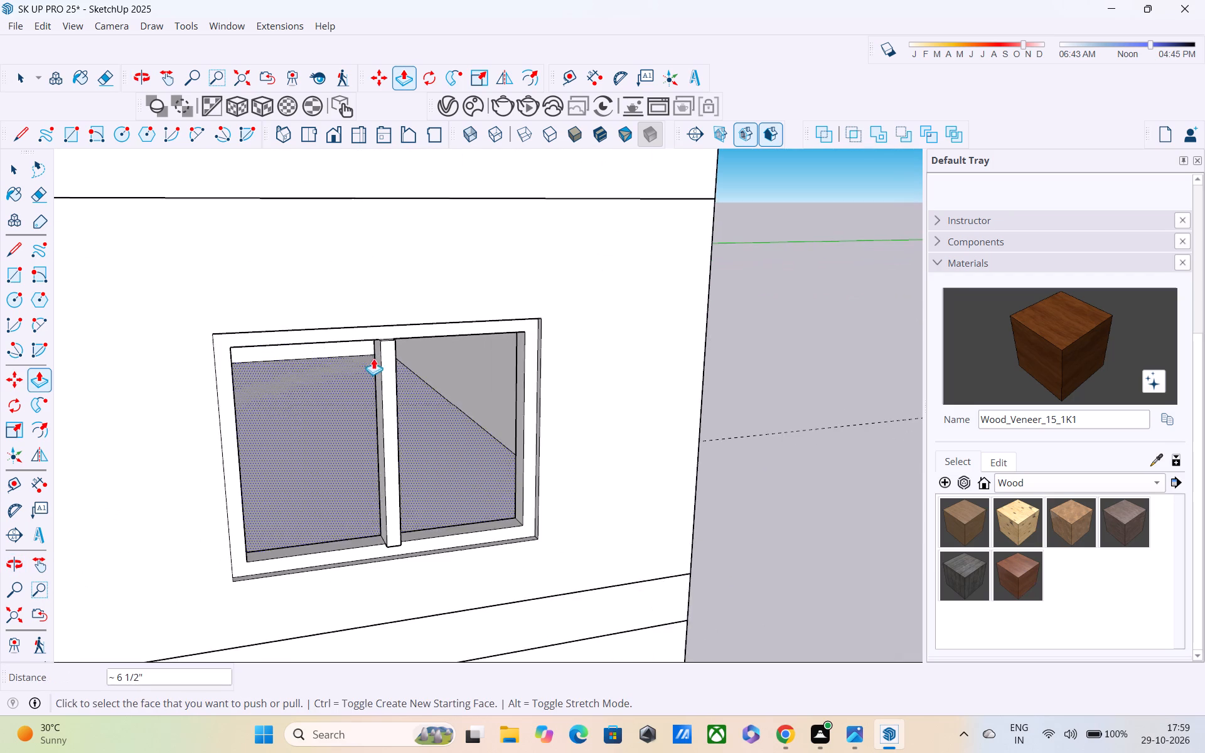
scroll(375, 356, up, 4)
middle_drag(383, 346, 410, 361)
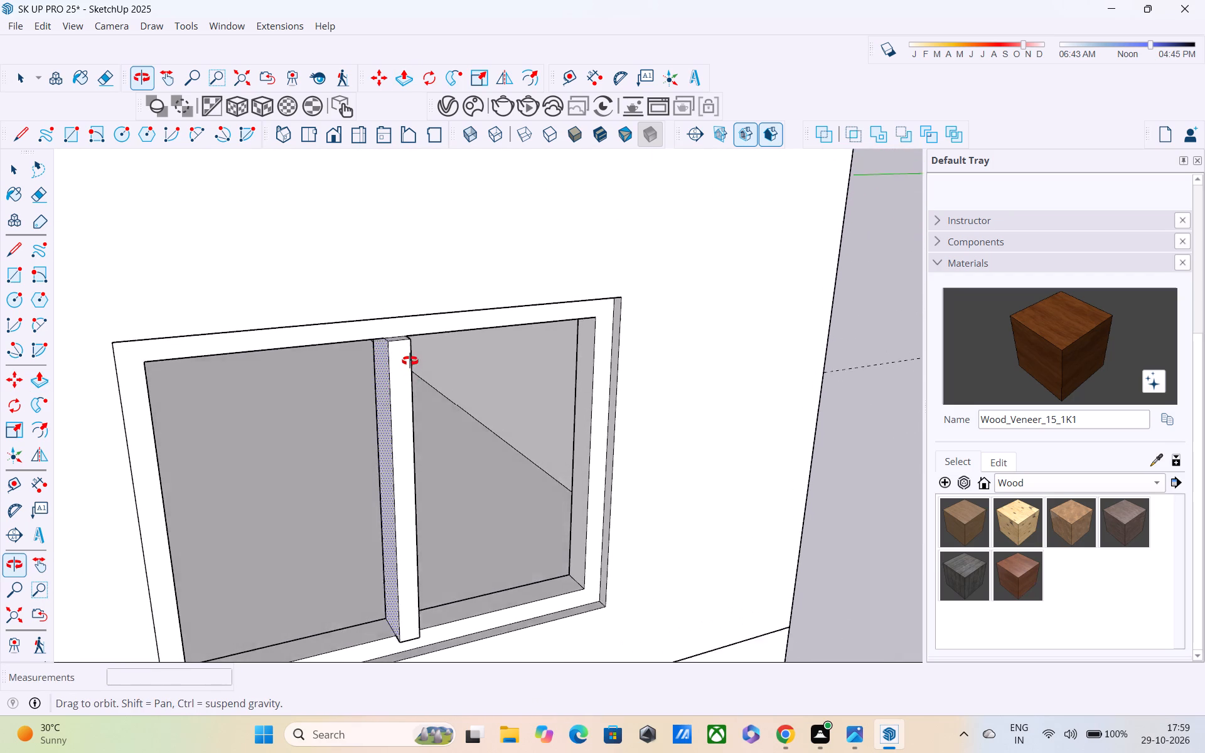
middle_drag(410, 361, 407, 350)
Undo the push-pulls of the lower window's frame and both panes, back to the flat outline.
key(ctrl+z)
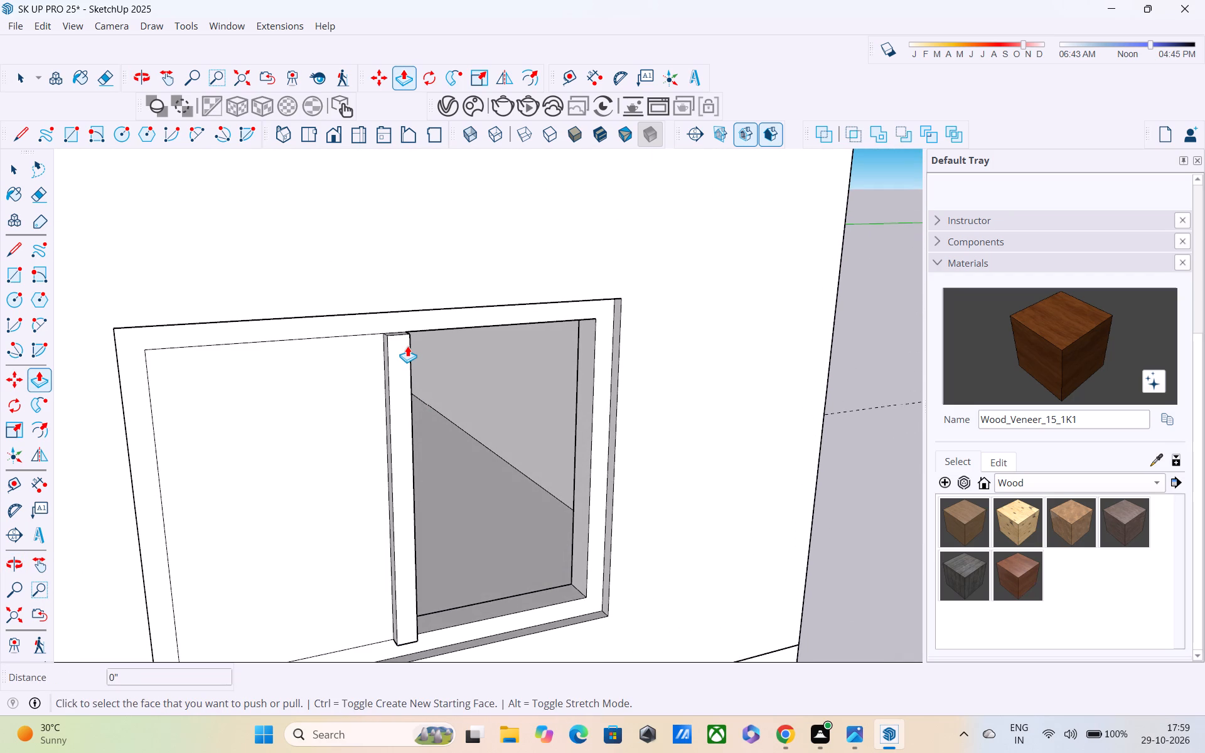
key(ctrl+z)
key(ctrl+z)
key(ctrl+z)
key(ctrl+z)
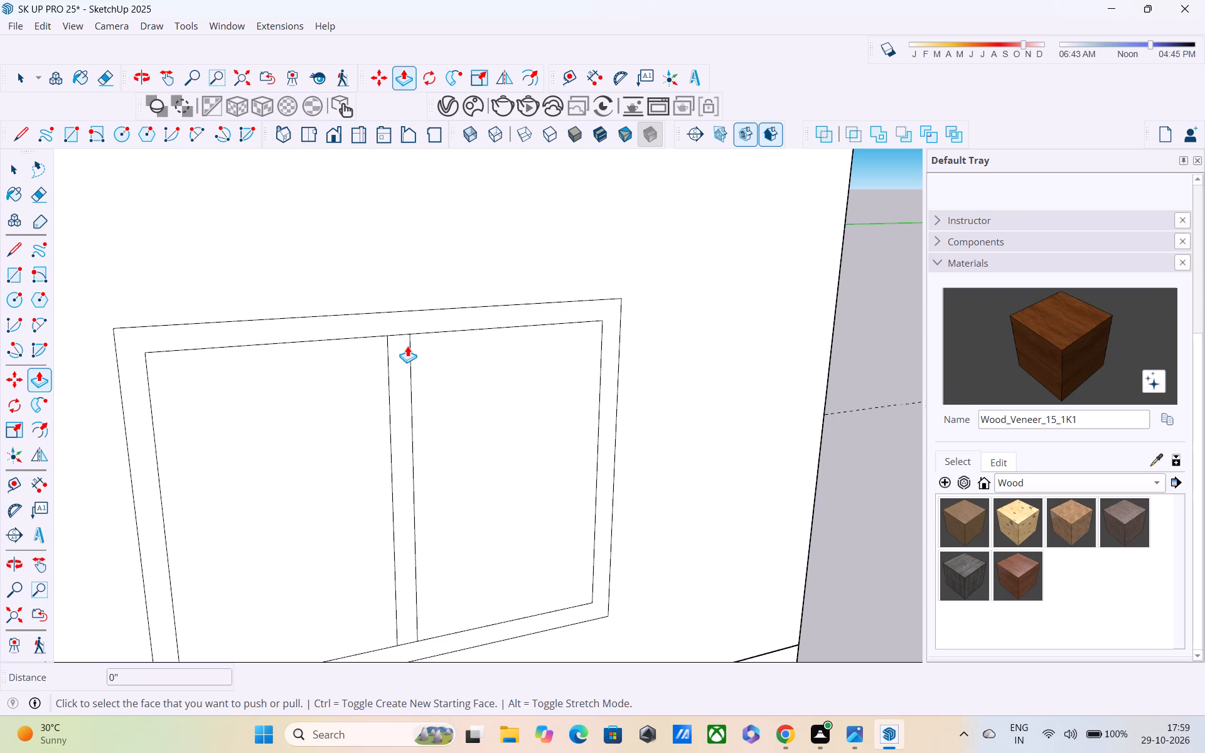
Erase the short inner-frame edges across the mullion's top and bottom ends so mullion and frame form one face.
key(space)
key(e)
scroll(405, 338, up, 3)
drag(403, 331, 401, 348)
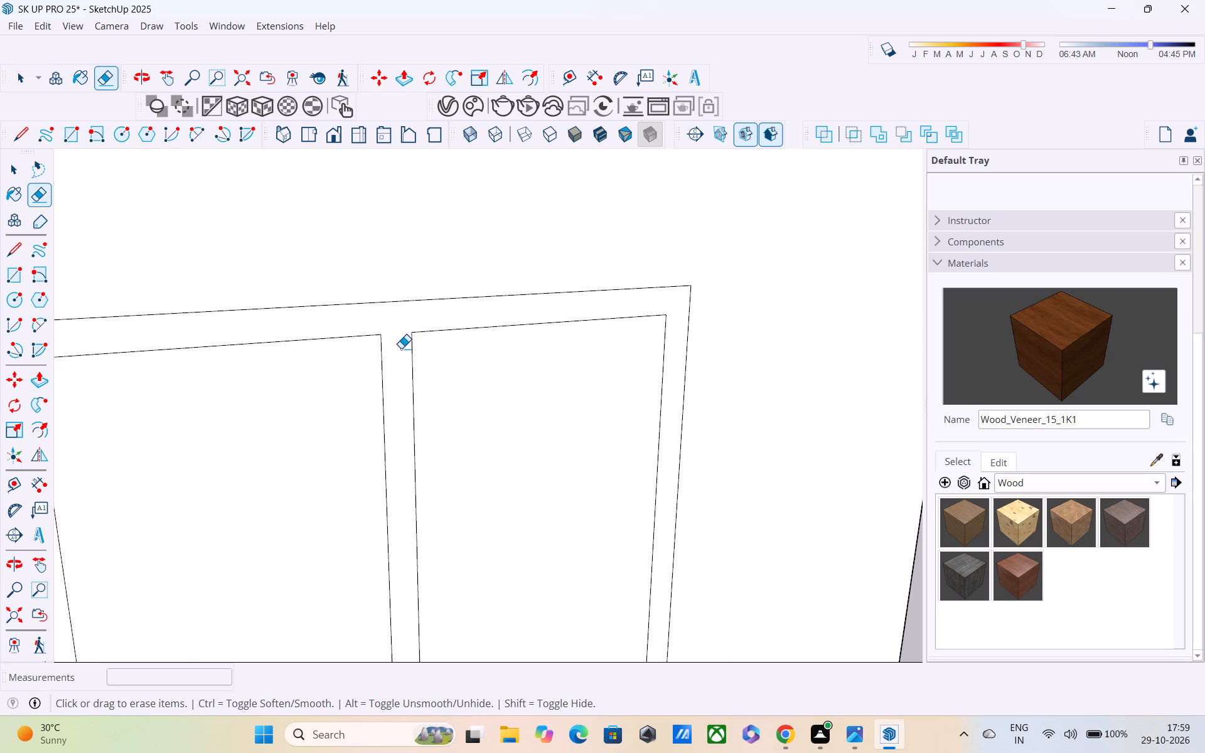
scroll(401, 348, down, 5)
shift+middle_drag(410, 388, 397, 297)
scroll(373, 501, up, 4)
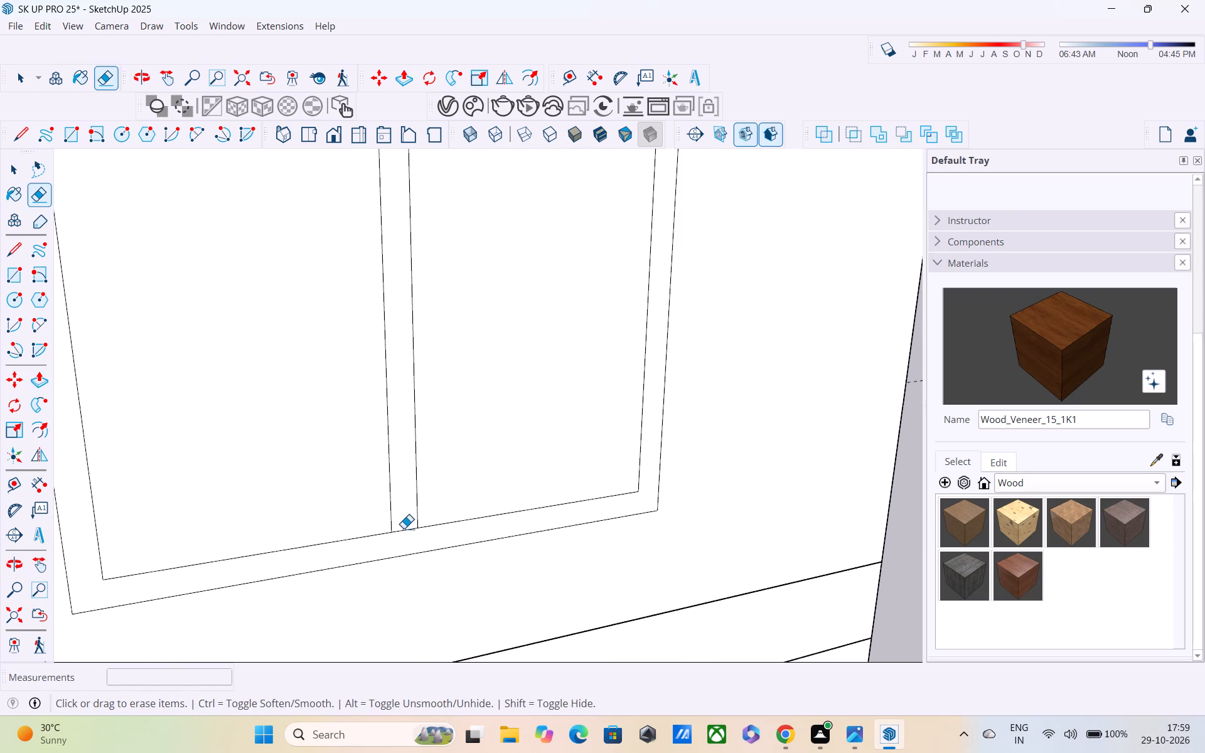
drag(404, 515, 404, 537)
Recess the joined frame and mullion face of the lower window about 4 11/16" into the wall.
key(p)
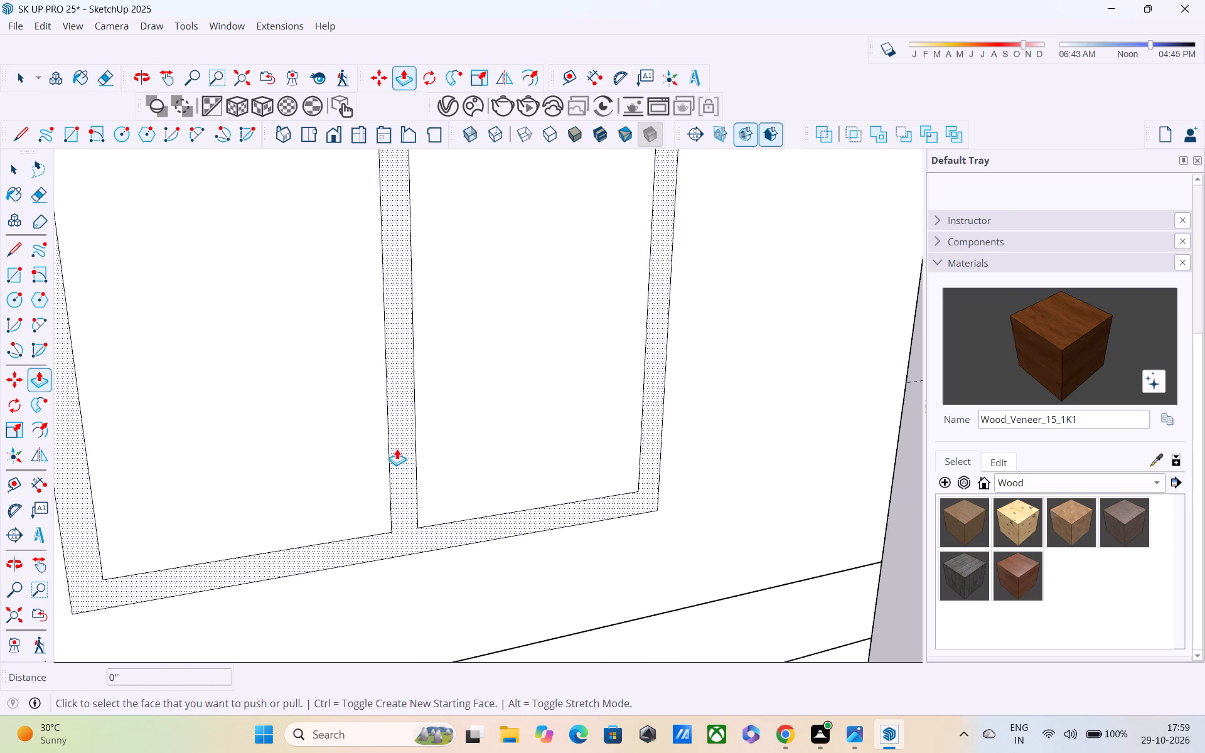
click(272, 562)
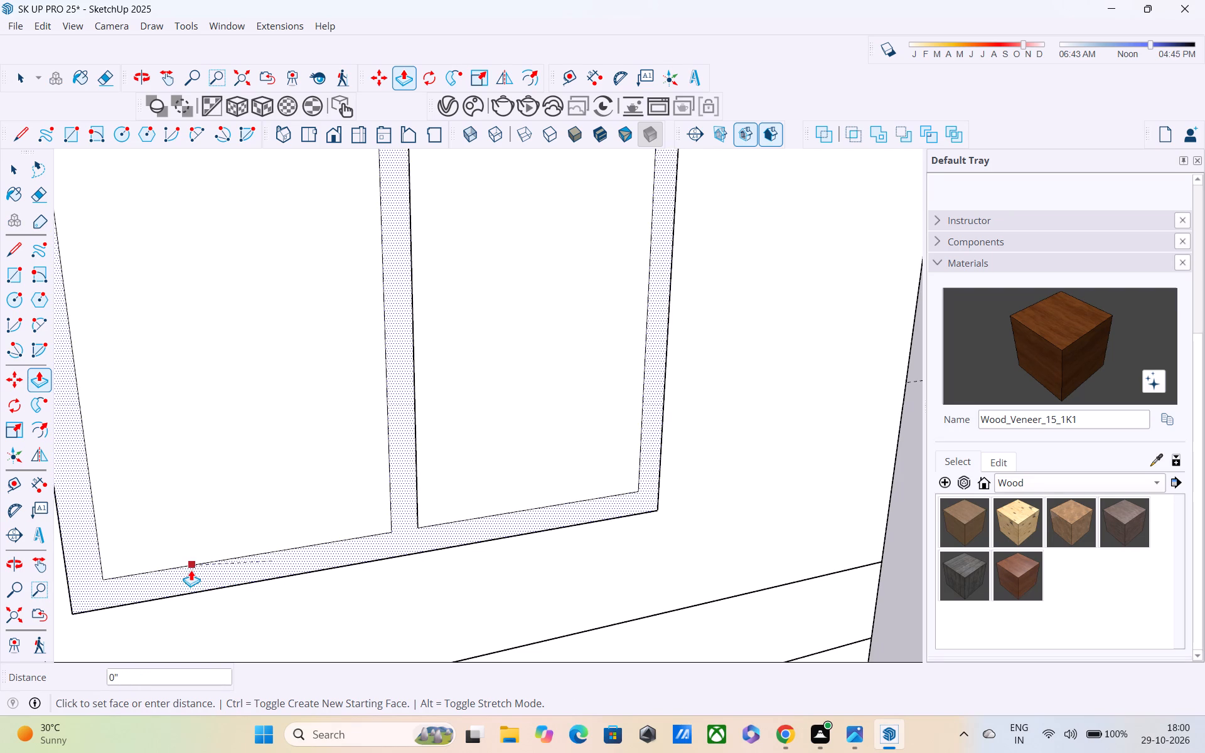
key(Escape)
middle_drag(237, 561, 301, 517)
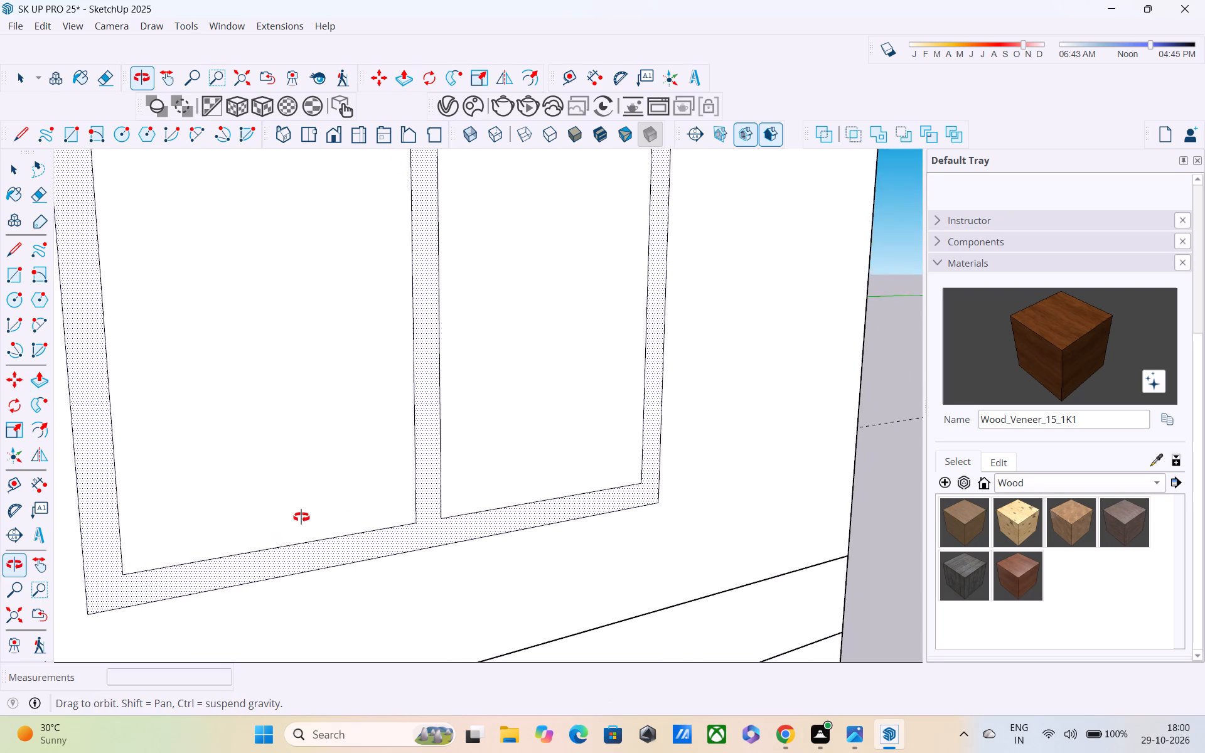
middle_drag(301, 517, 480, 453)
click(459, 507)
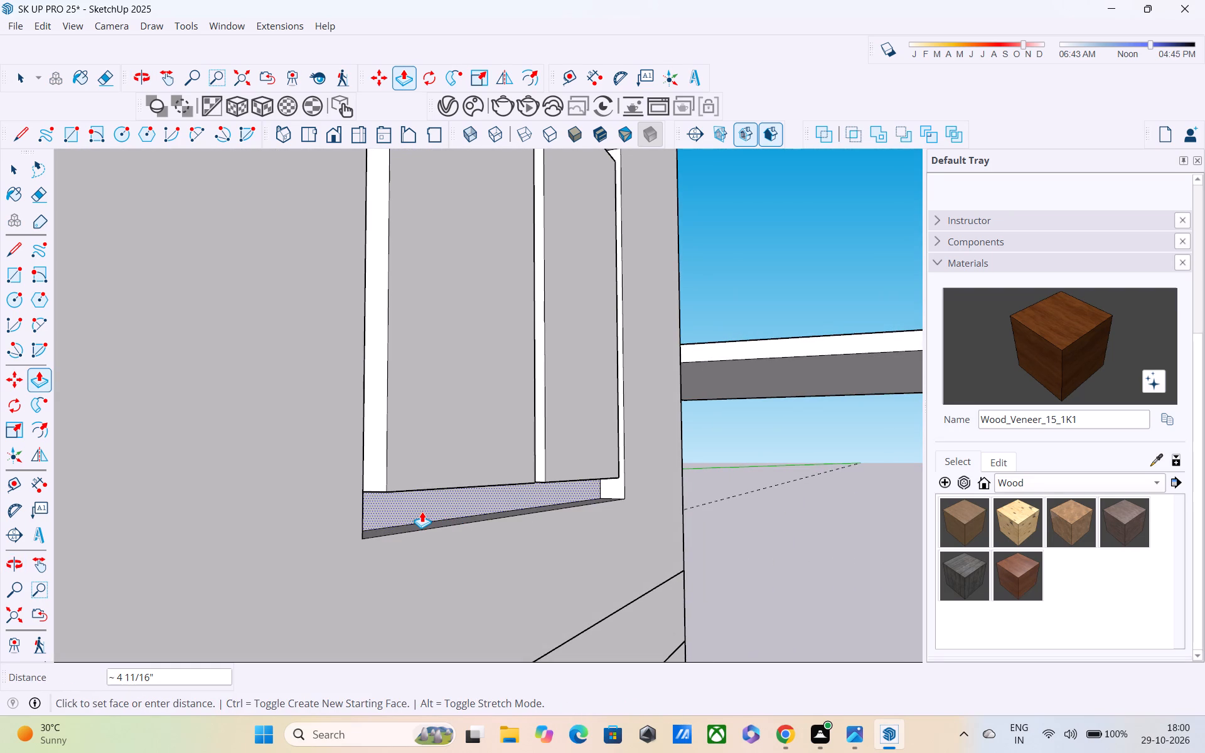
click(422, 513)
Push both pane faces back level with the recessed frame and about 4 5/16" farther, cutting two openings through the wall.
drag(435, 453, 399, 467)
middle_drag(408, 454, 210, 616)
drag(249, 530, 249, 529)
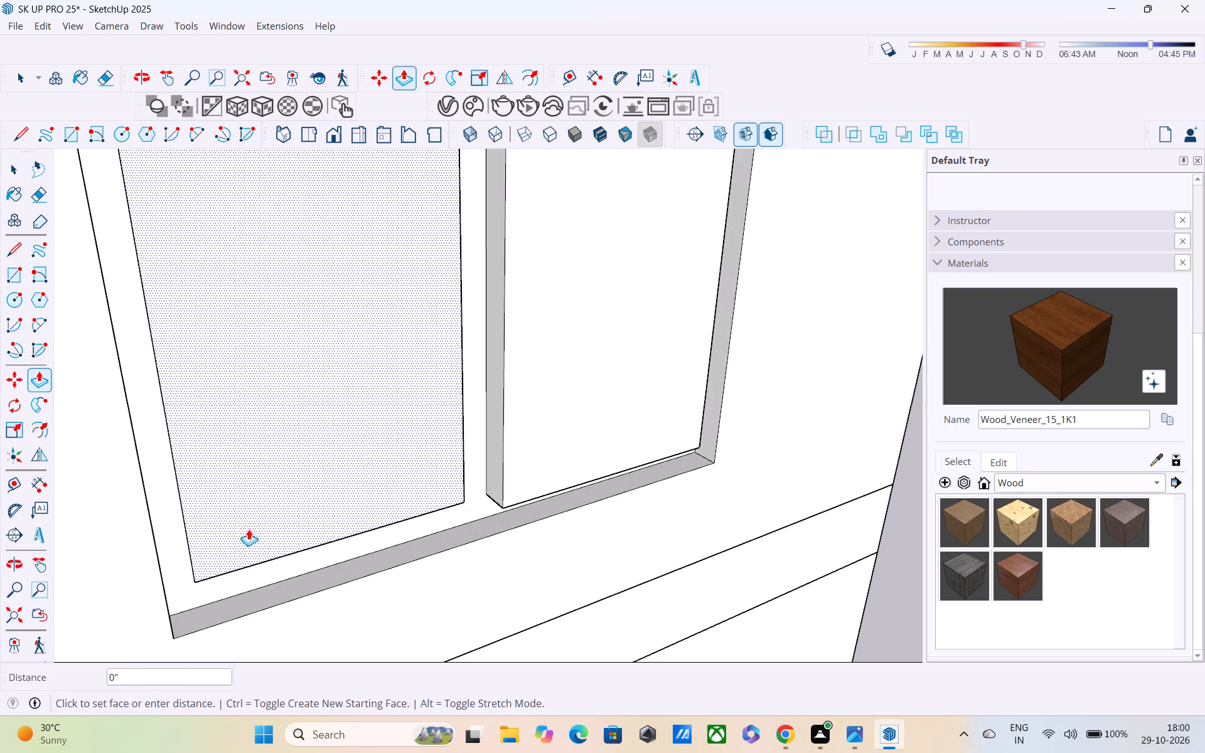
drag(249, 529, 227, 447)
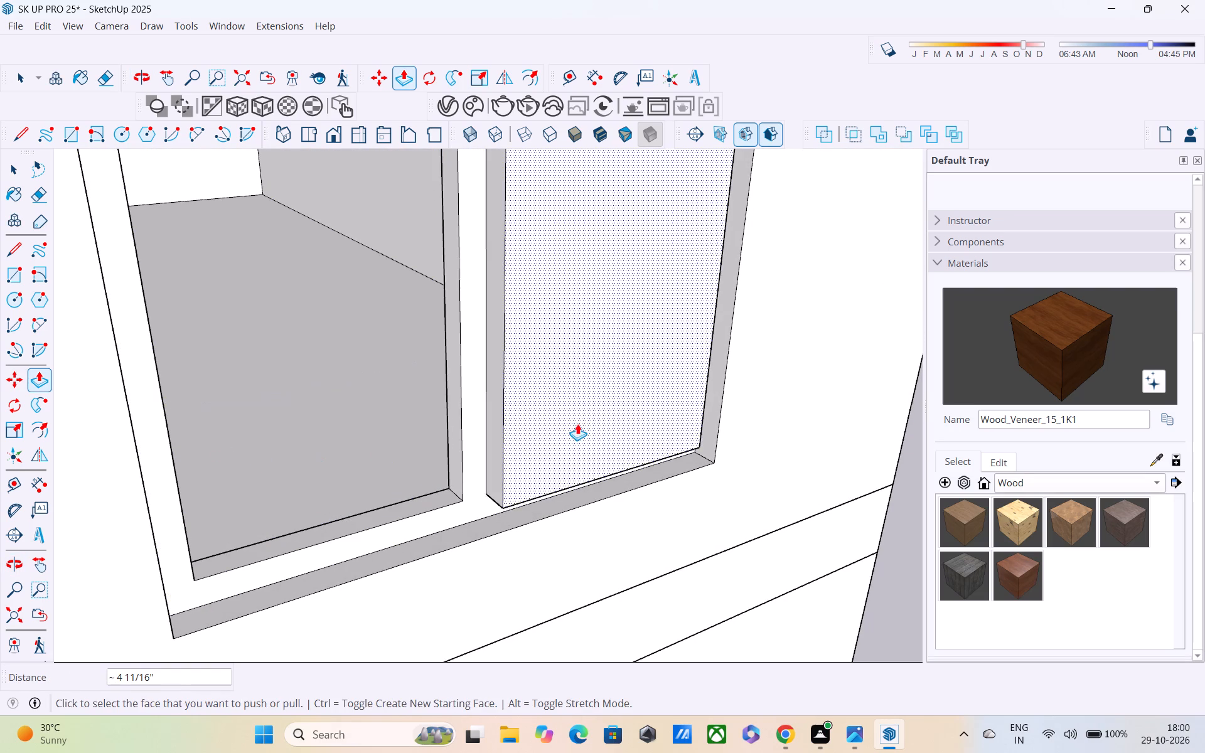
drag(577, 424, 473, 162)
drag(567, 334, 551, 275)
Examine the lower window's recessed frame and two open panes from several angles, including alongside the upper window.
scroll(551, 272, down, 6)
middle_drag(558, 315, 535, 269)
scroll(535, 269, up, 1)
scroll(535, 268, down, 6)
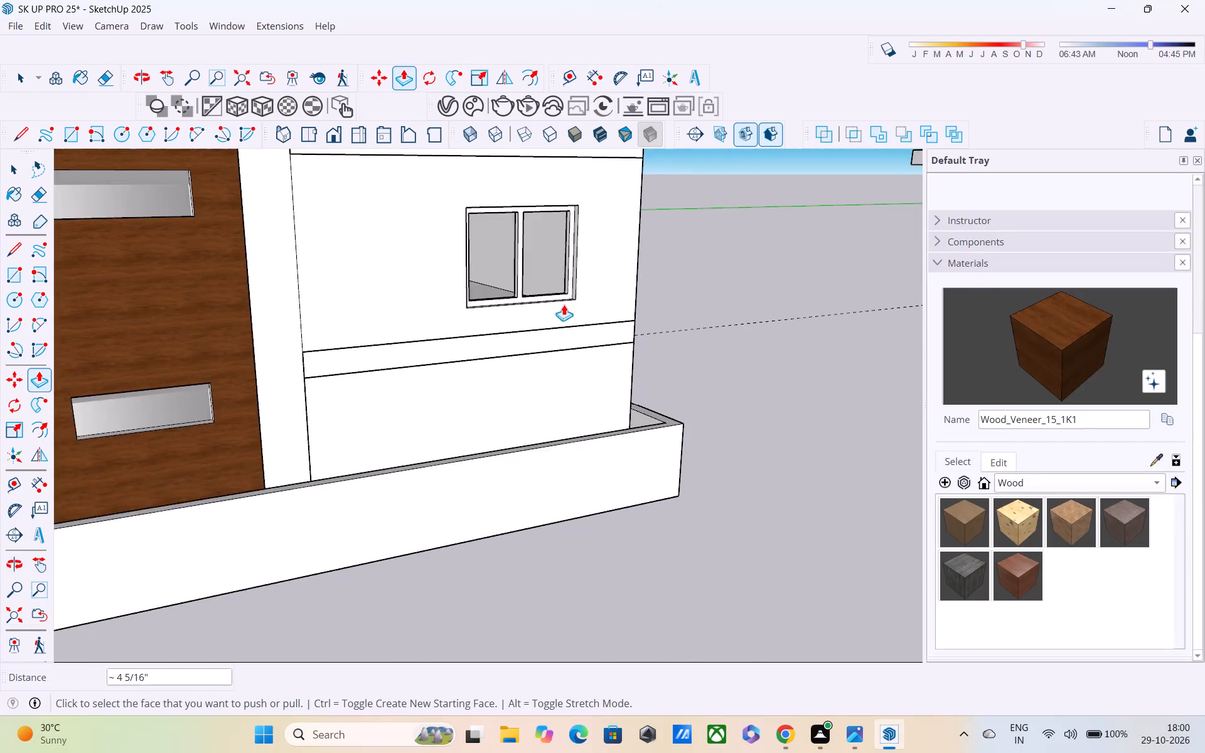
scroll(564, 309, down, 3)
middle_drag(564, 310, 560, 410)
middle_drag(562, 402, 522, 355)
scroll(522, 346, down, 5)
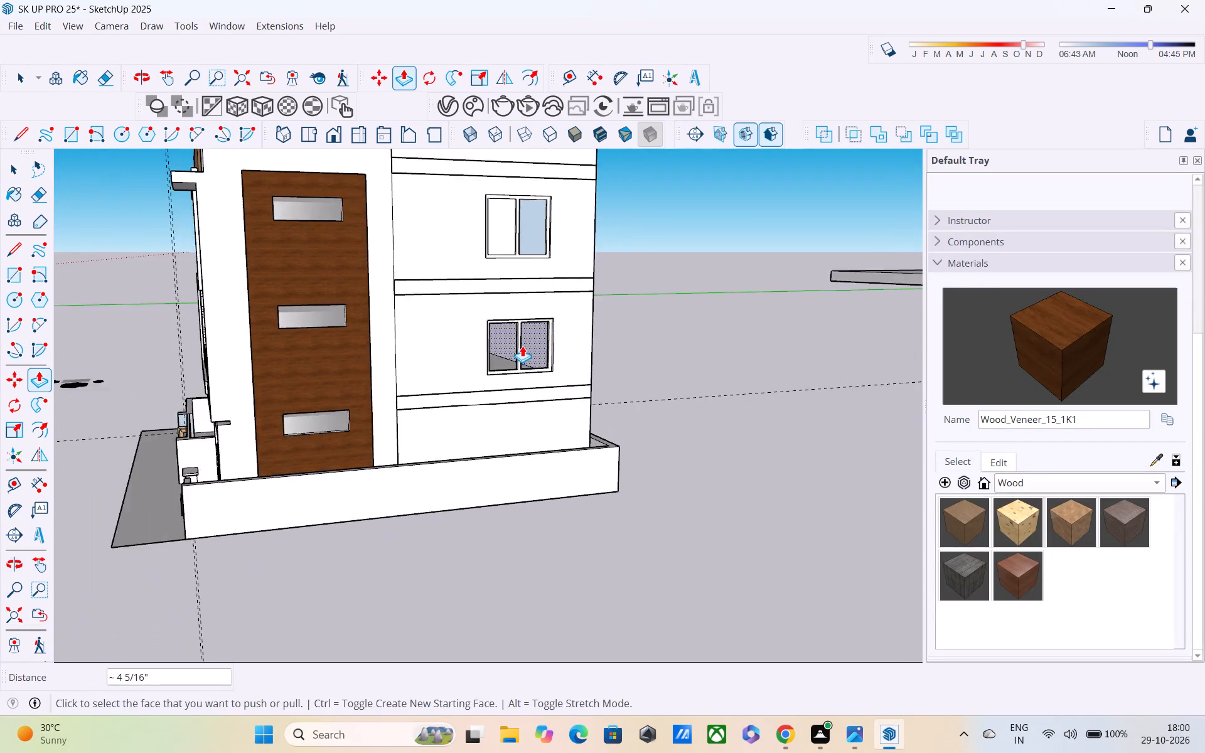
middle_drag(523, 346, 513, 361)
scroll(512, 362, up, 1)
middle_drag(513, 365, 474, 329)
scroll(496, 344, up, 4)
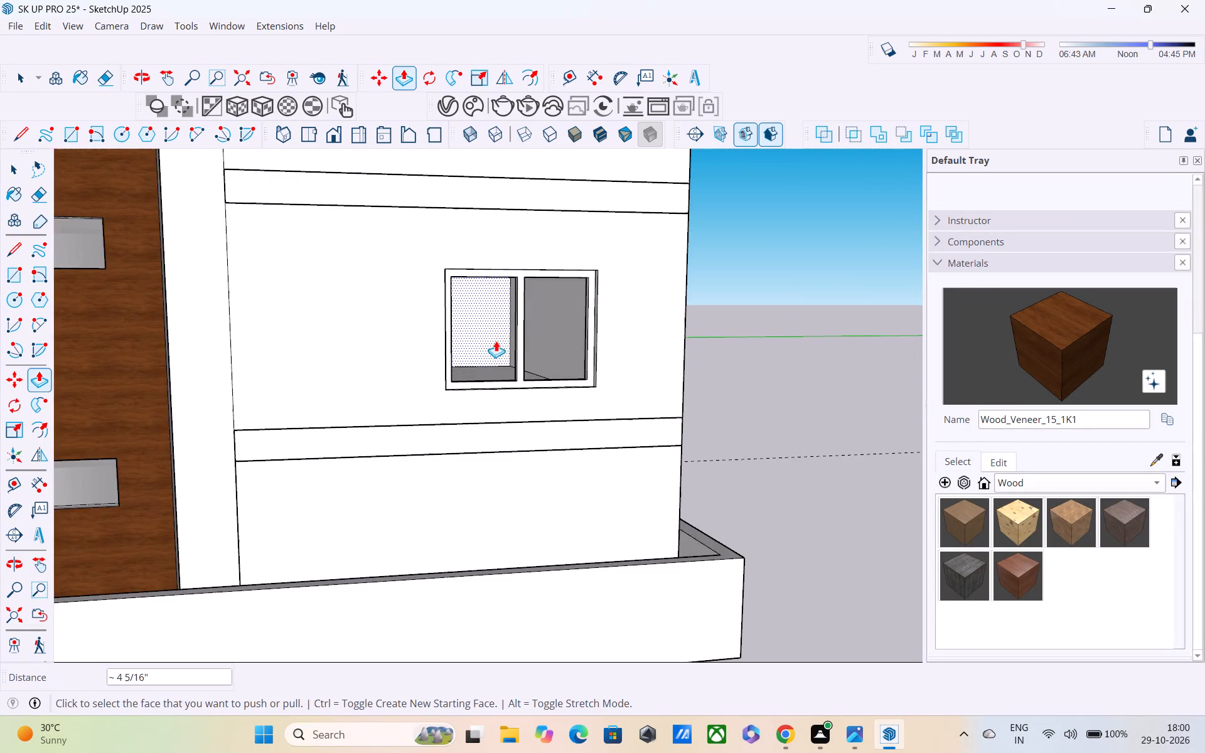
scroll(496, 341, up, 4)
middle_drag(491, 335, 410, 342)
shift+middle_drag(409, 342, 466, 405)
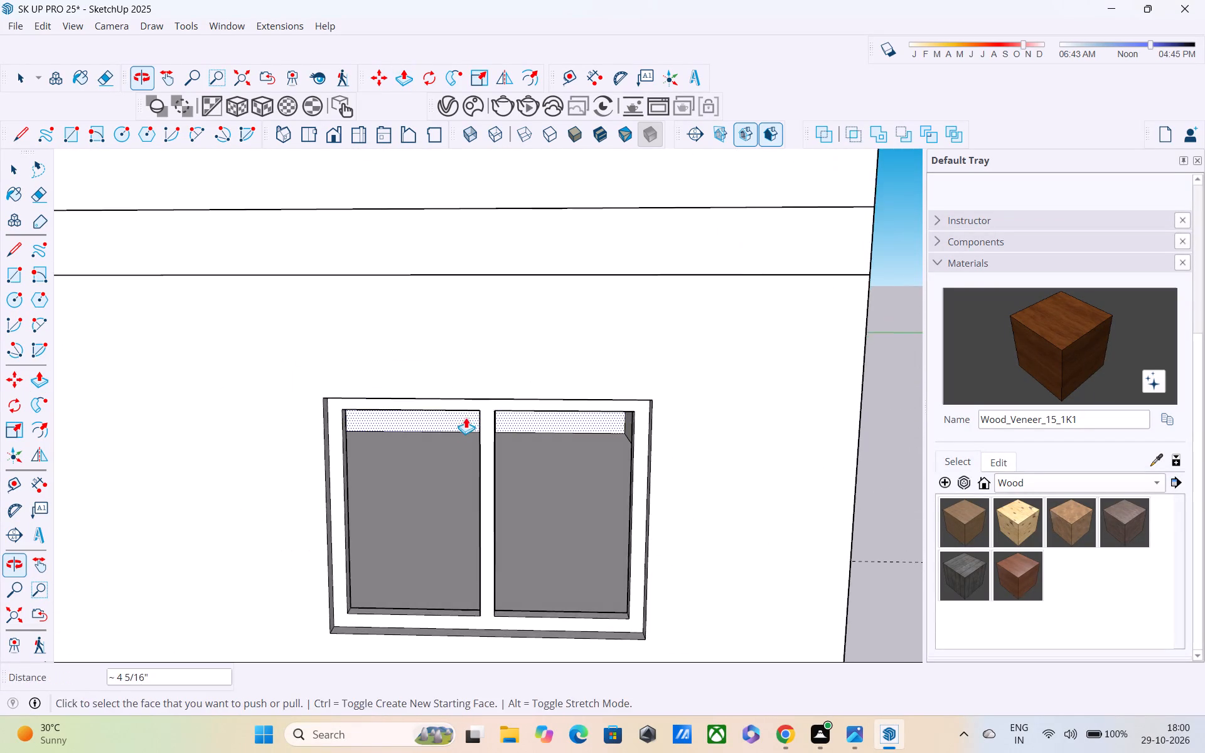
middle_drag(456, 420, 500, 434)
middle_drag(312, 369, 302, 355)
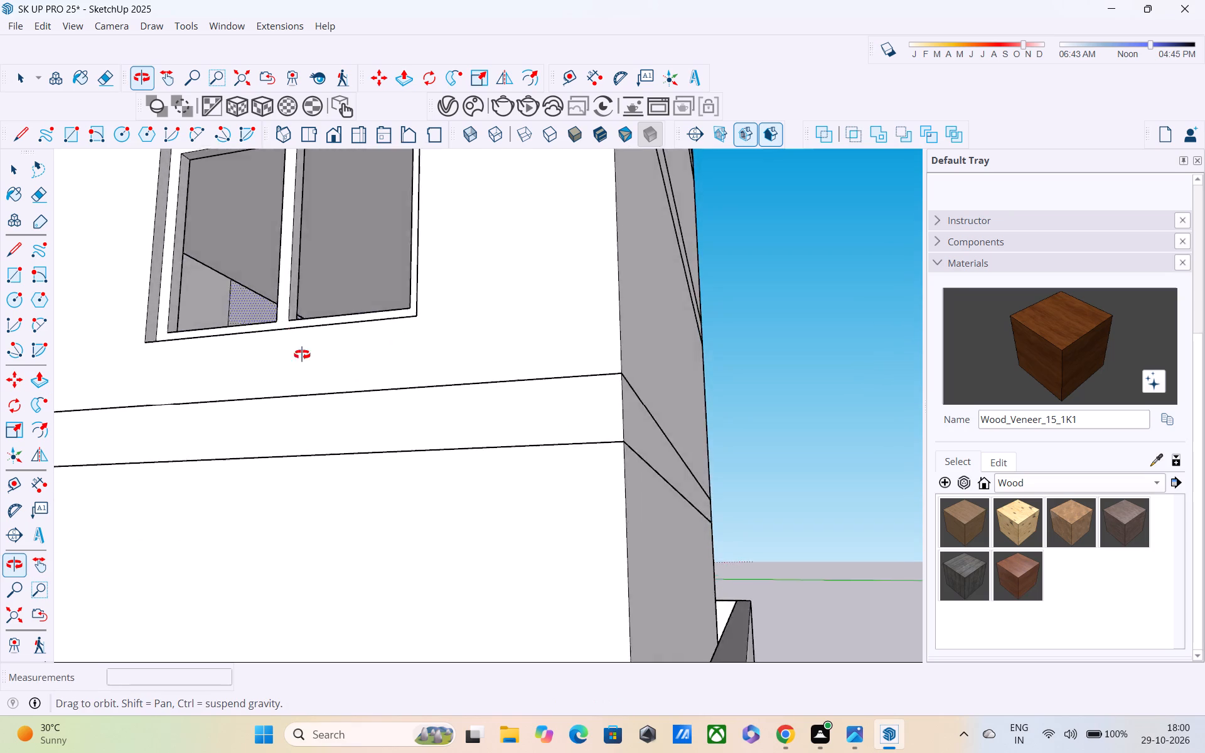
middle_drag(302, 355, 395, 472)
middle_drag(577, 496, 490, 442)
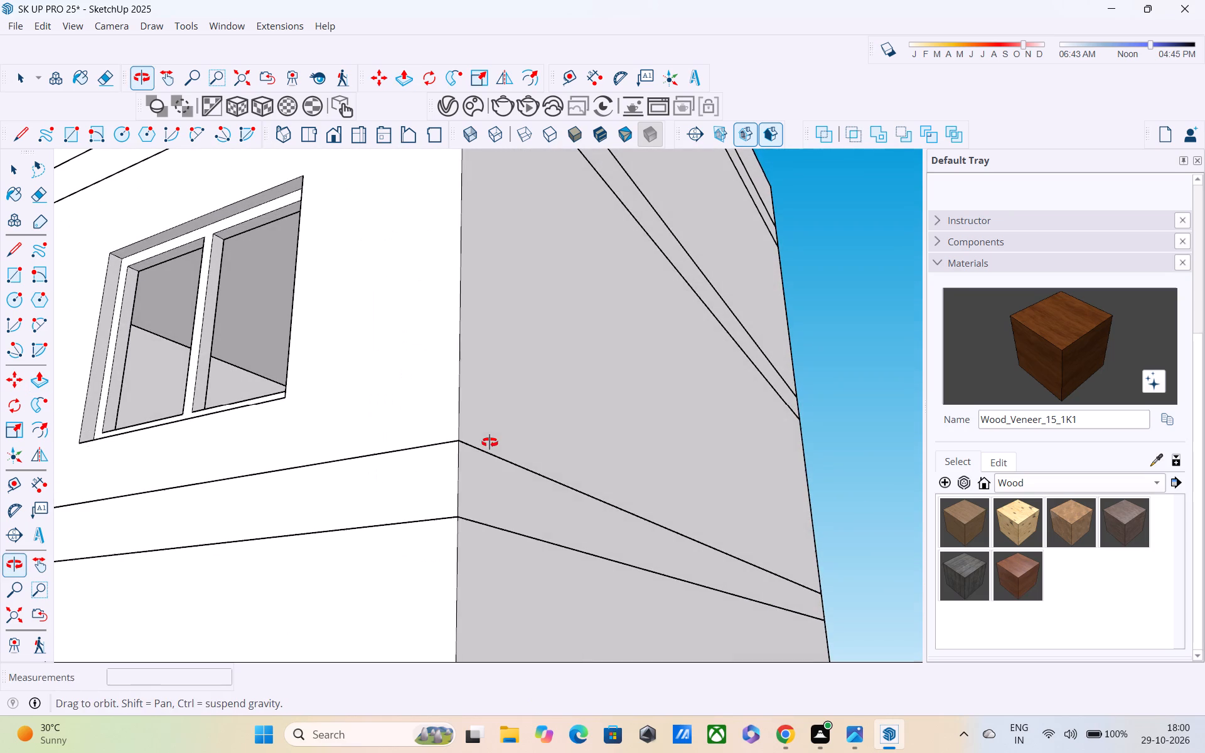
middle_drag(490, 442, 489, 442)
shift+middle_drag(451, 471, 481, 515)
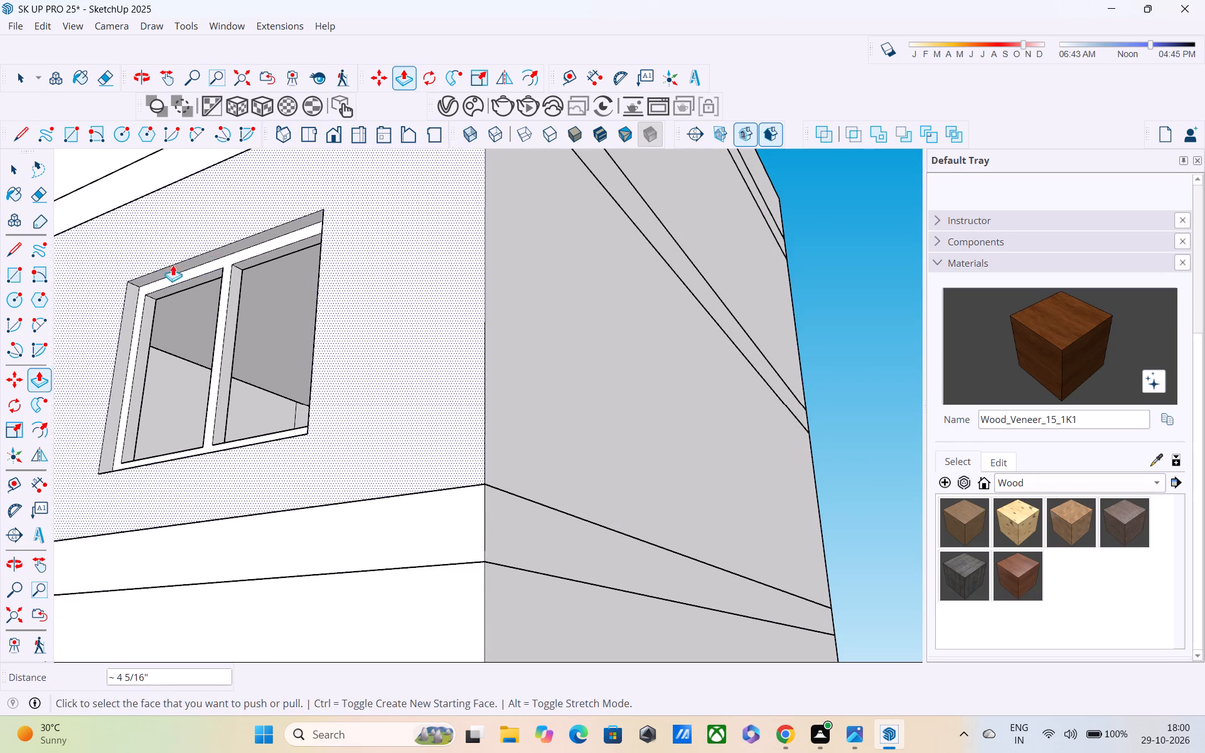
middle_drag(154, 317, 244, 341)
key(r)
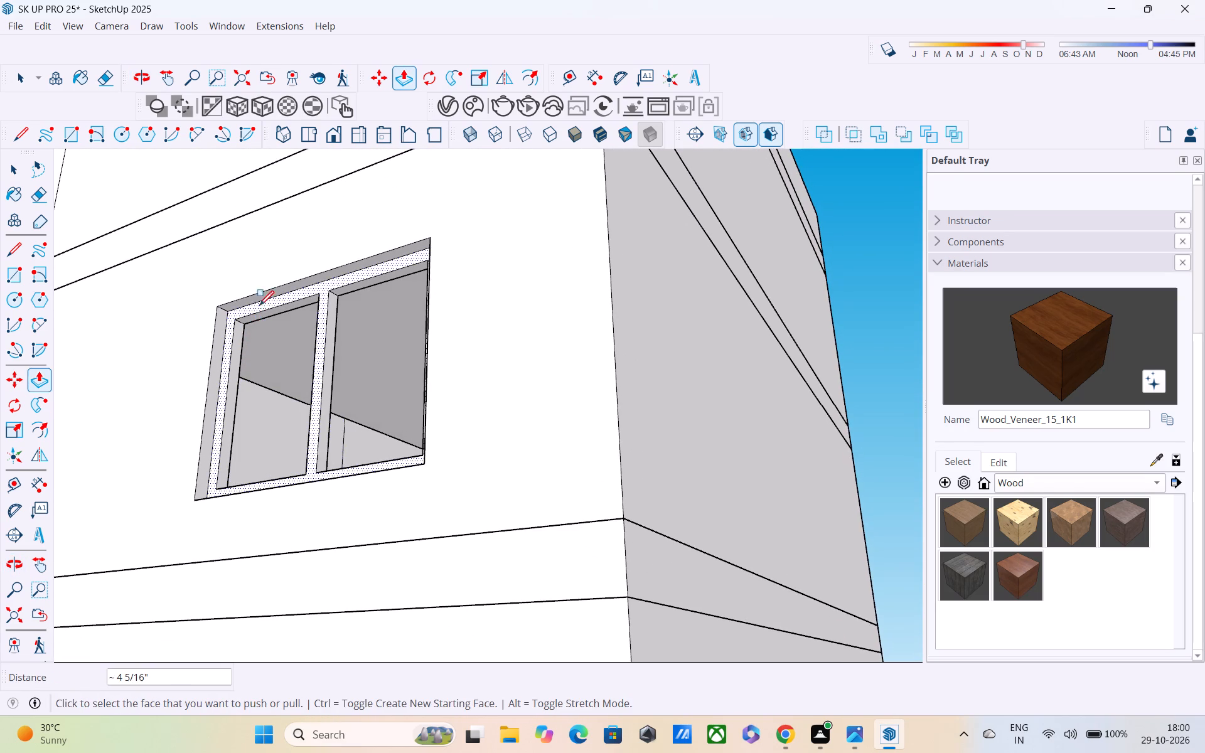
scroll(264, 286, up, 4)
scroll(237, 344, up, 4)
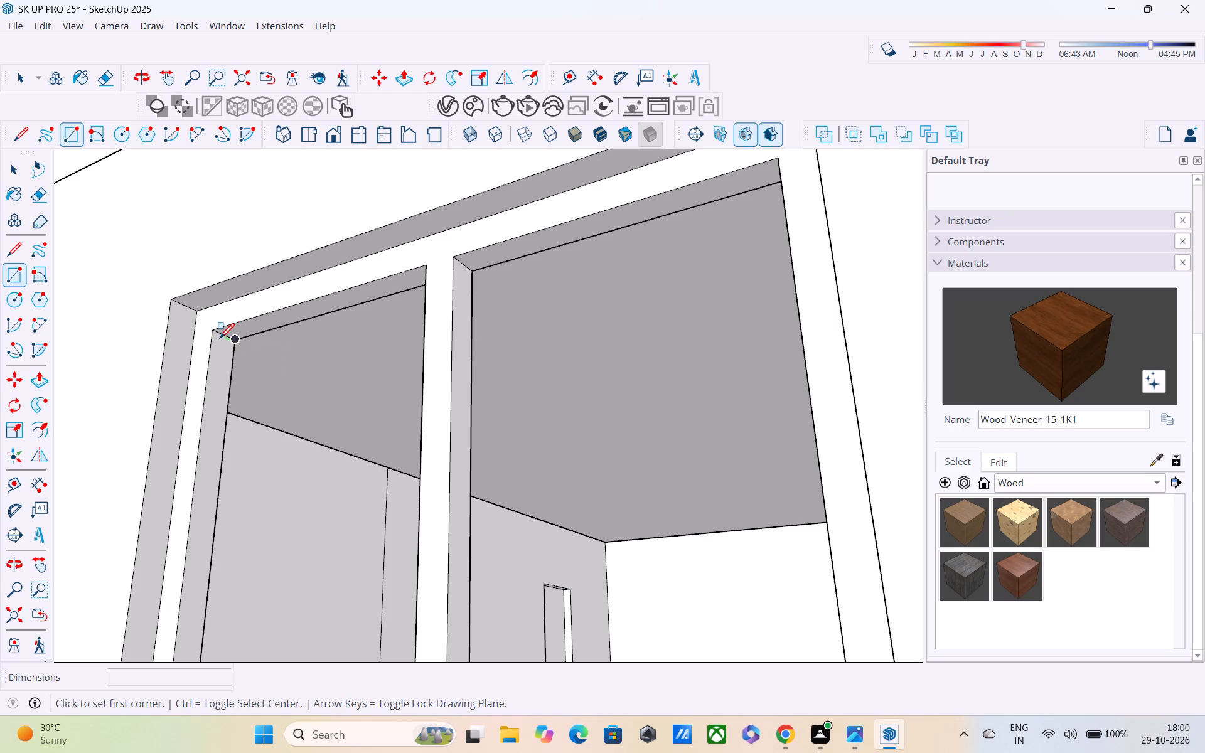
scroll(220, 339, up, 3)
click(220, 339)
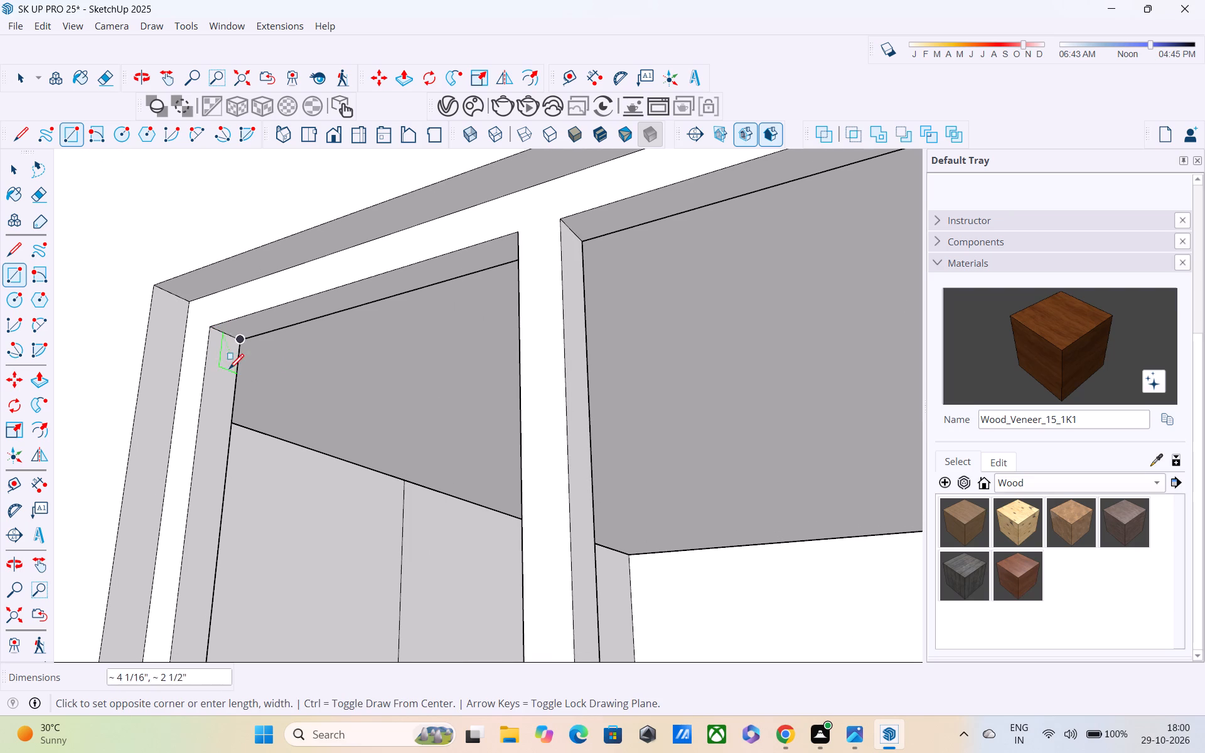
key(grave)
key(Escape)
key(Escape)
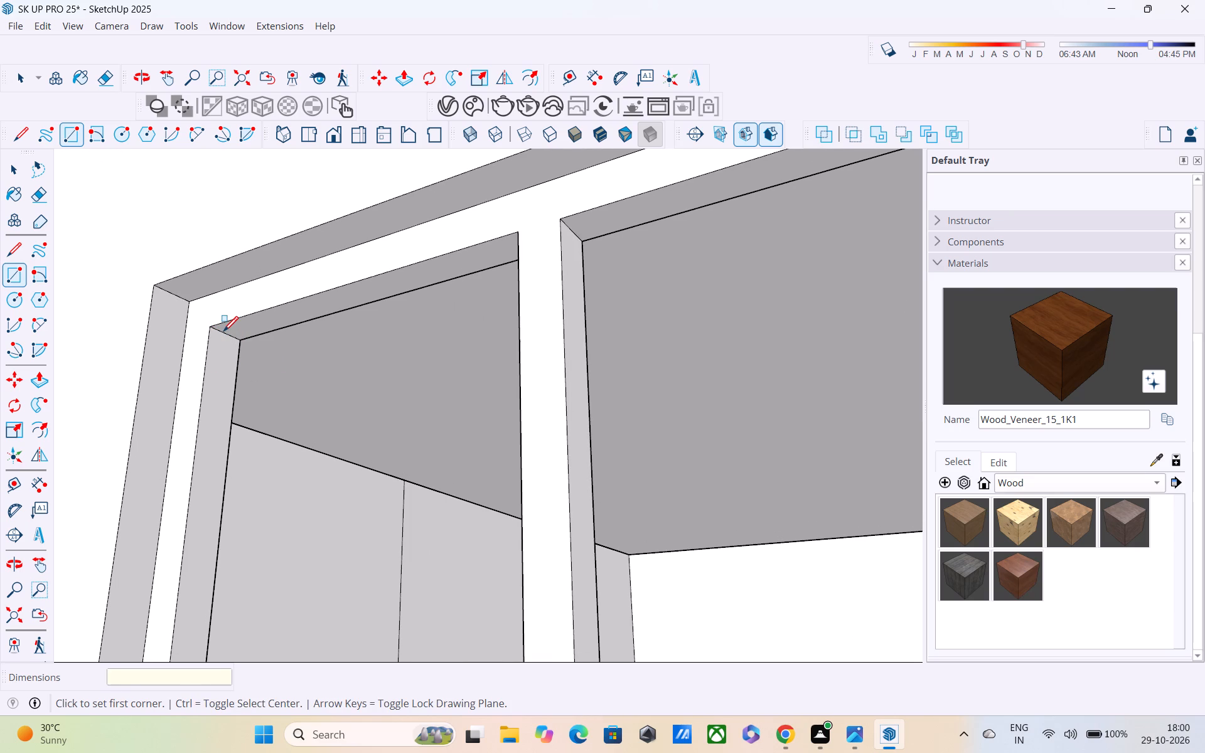
Draw a rectangular pane face across the lower window's left opening, between opposite-corner midpoints halfway through the opening's depth.
click(222, 336)
scroll(244, 498, down, 1)
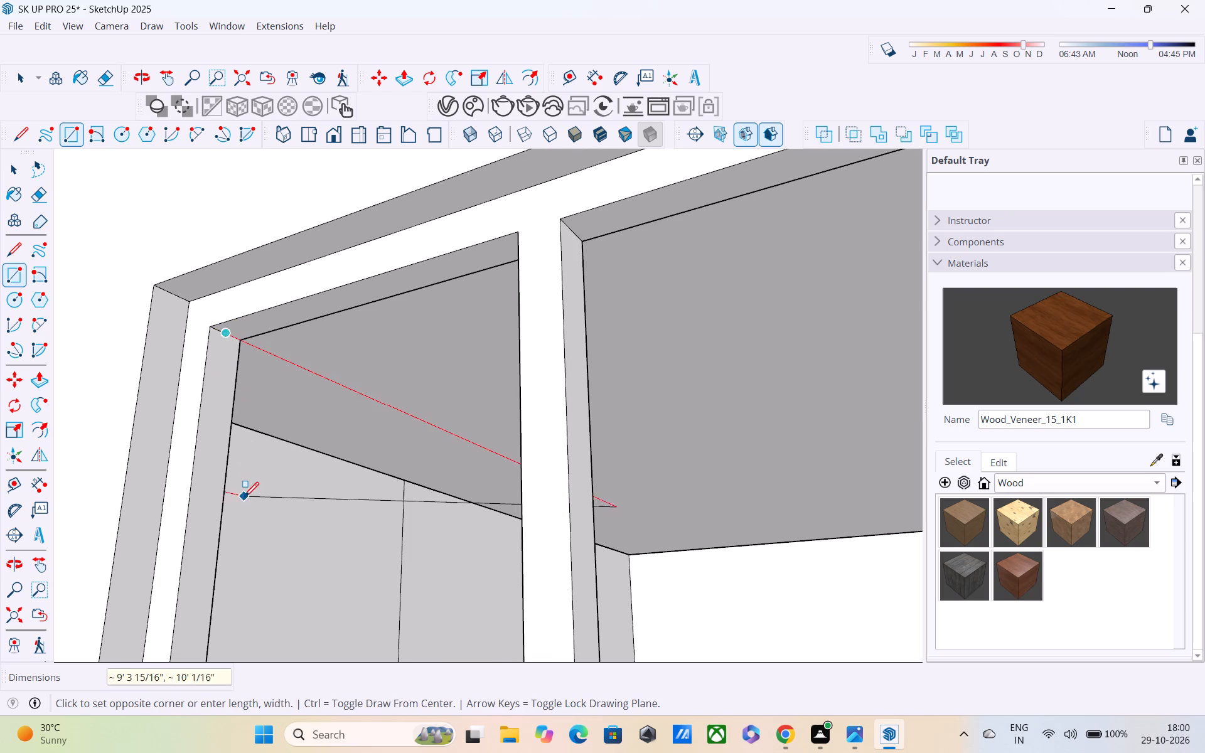
scroll(244, 498, down, 2)
shift+middle_drag(244, 520, 200, 407)
shift+scroll(200, 407, up, 1)
scroll(200, 407, down, 3)
middle_drag(200, 407, 255, 474)
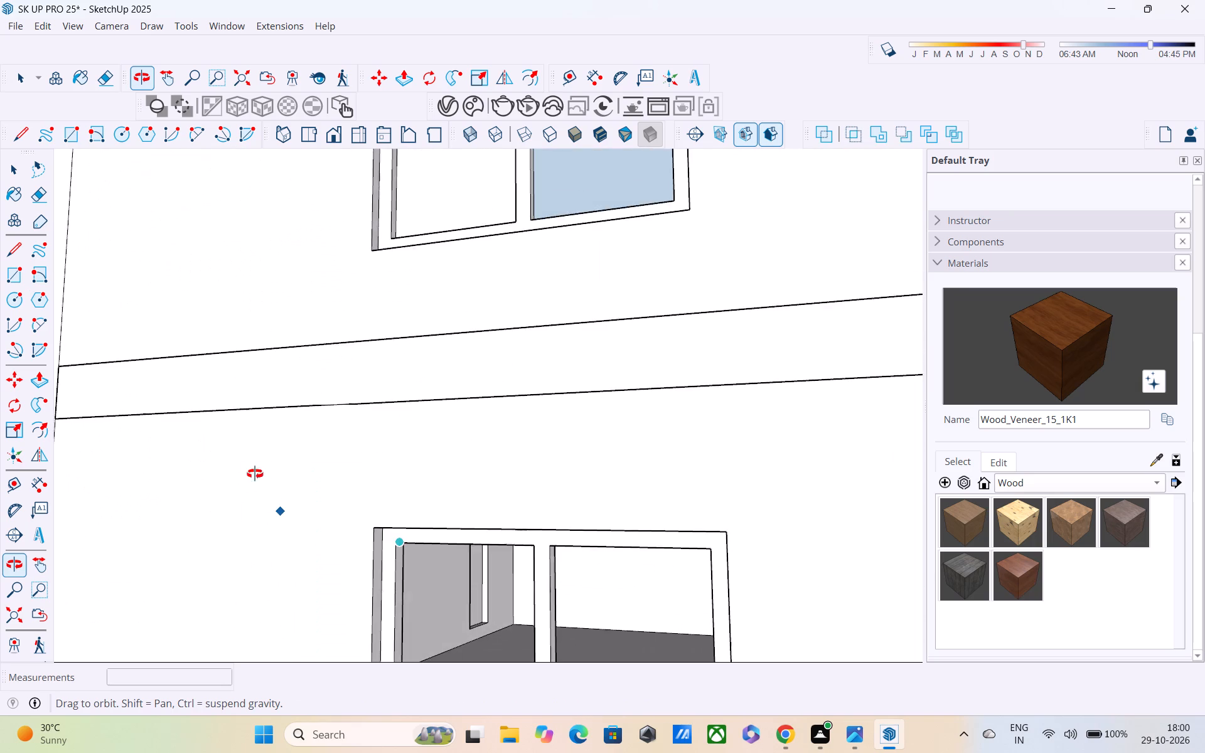
middle_drag(255, 474, 182, 281)
middle_drag(454, 542, 391, 420)
middle_drag(387, 427, 873, 544)
scroll(522, 493, up, 4)
scroll(439, 468, up, 3)
click(439, 468)
Draw a rectangular pane face about 4' 11" by 3' 2" halfway through the depth of the lower window's right opening.
middle_drag(565, 477, 542, 484)
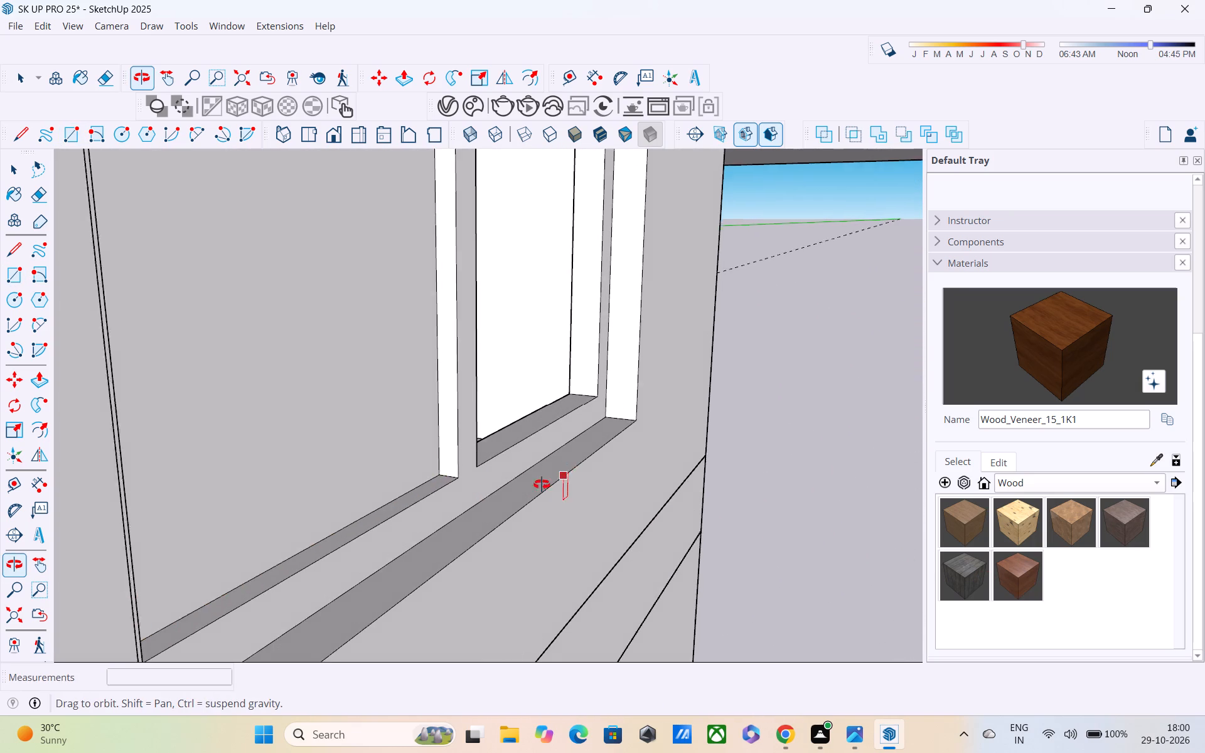
middle_drag(542, 484, 72, 530)
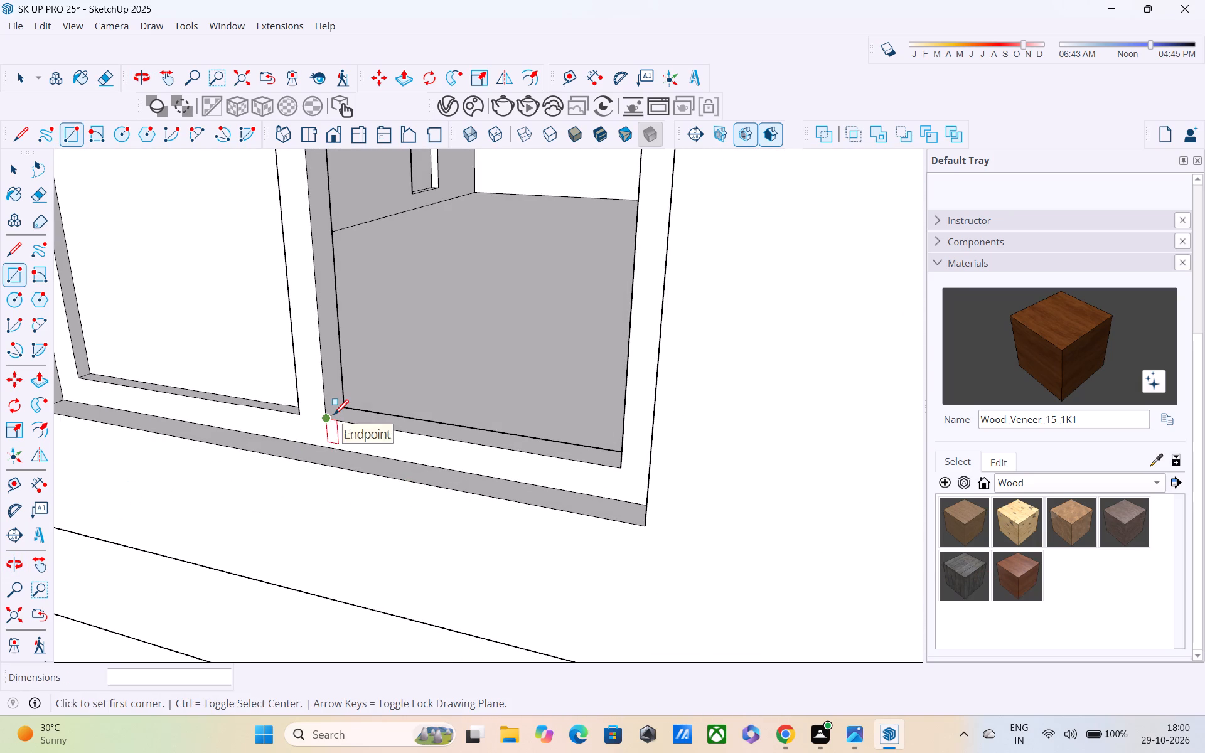
scroll(338, 410, up, 5)
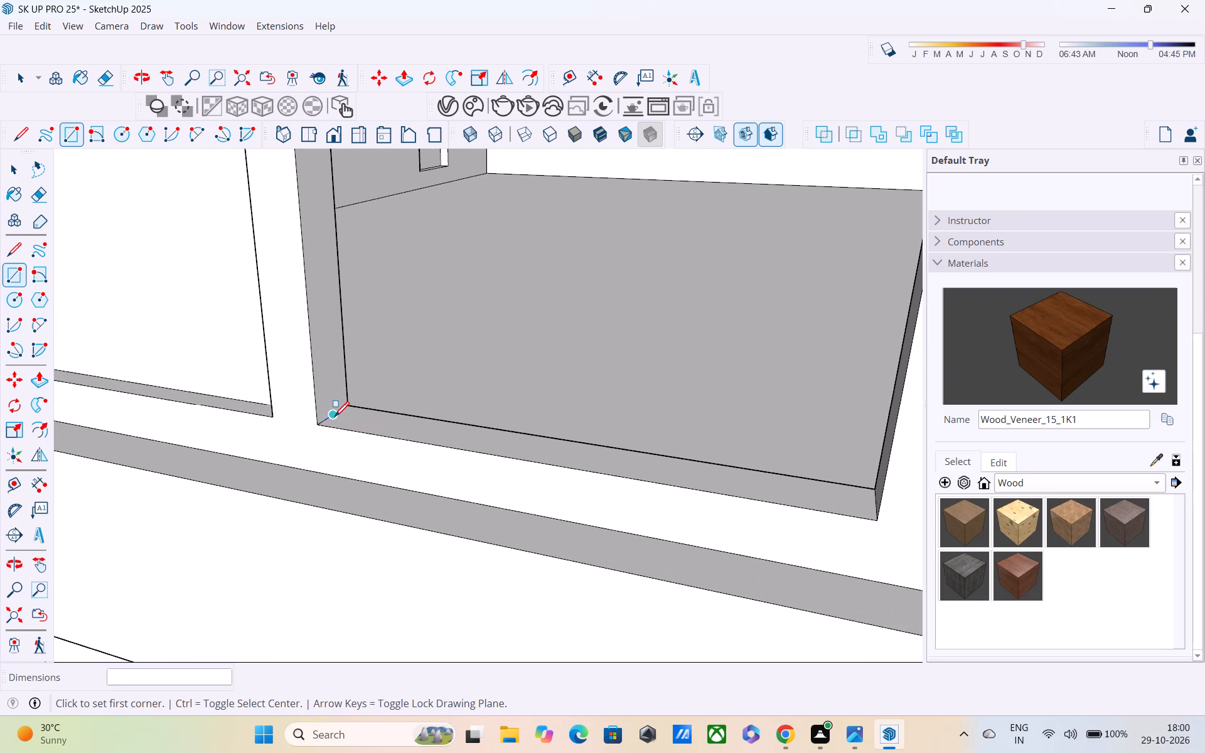
click(334, 419)
scroll(434, 448, down, 3)
middle_drag(723, 464, 524, 444)
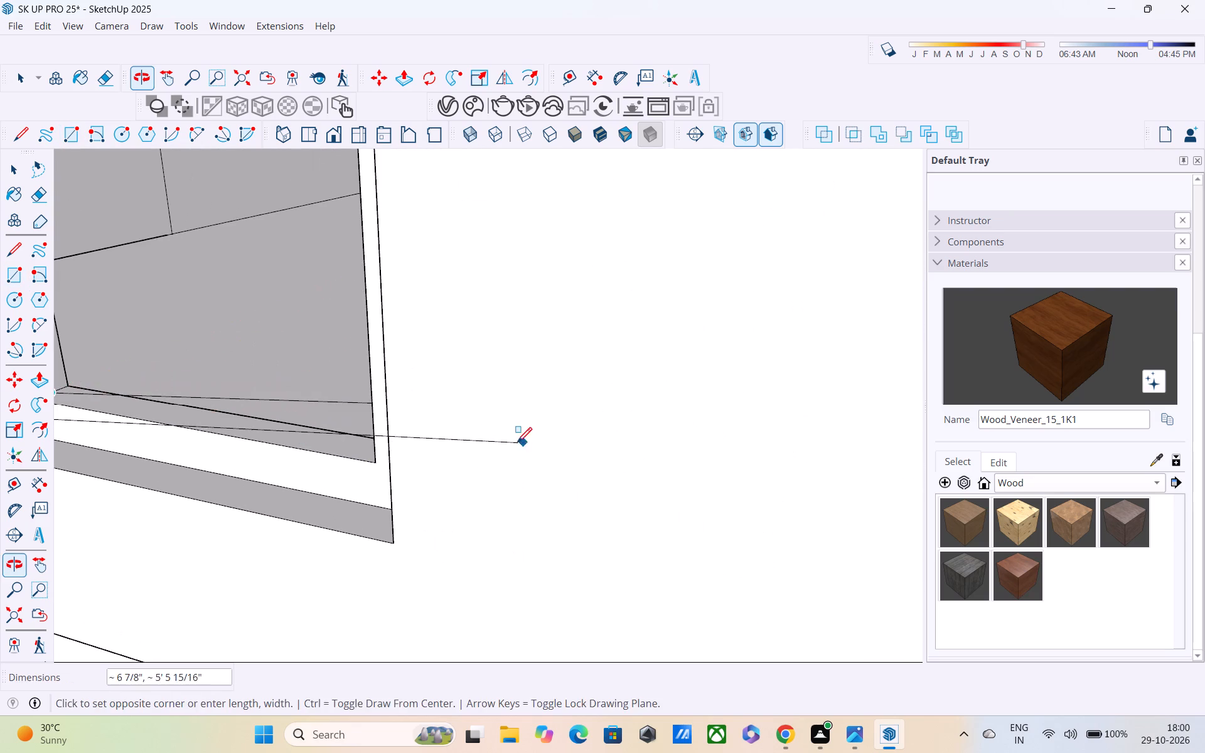
middle_drag(476, 441, 902, 513)
scroll(635, 474, down, 3)
middle_drag(632, 471, 635, 481)
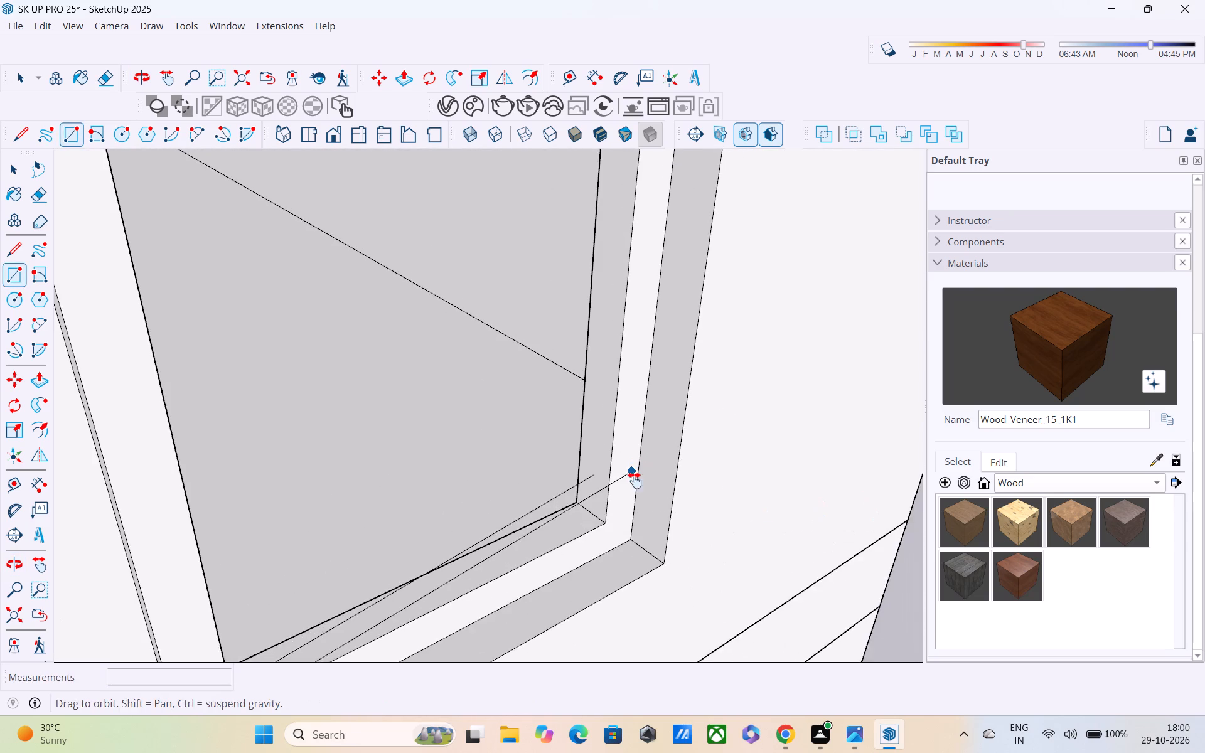
middle_drag(635, 481, 656, 580)
scroll(649, 433, down, 3)
middle_drag(648, 432, 680, 542)
shift+scroll(662, 462, down, 1)
shift+scroll(680, 542, up, 1)
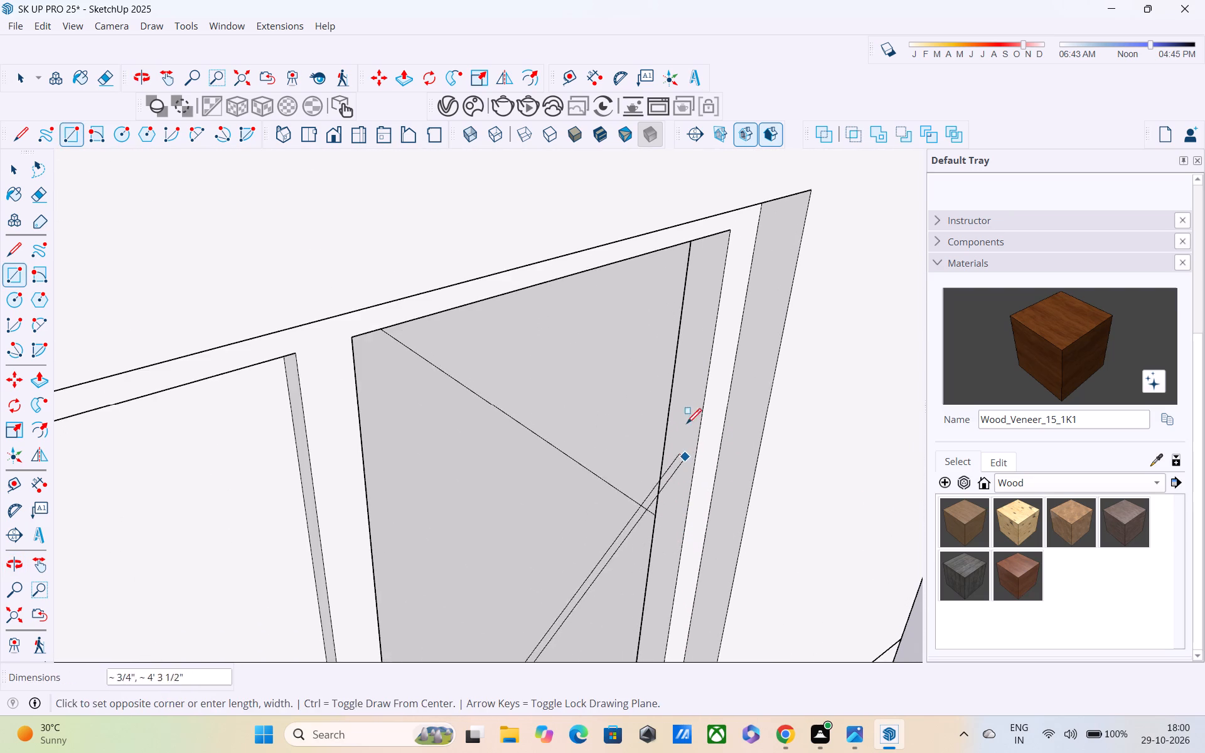
middle_drag(688, 421, 717, 201)
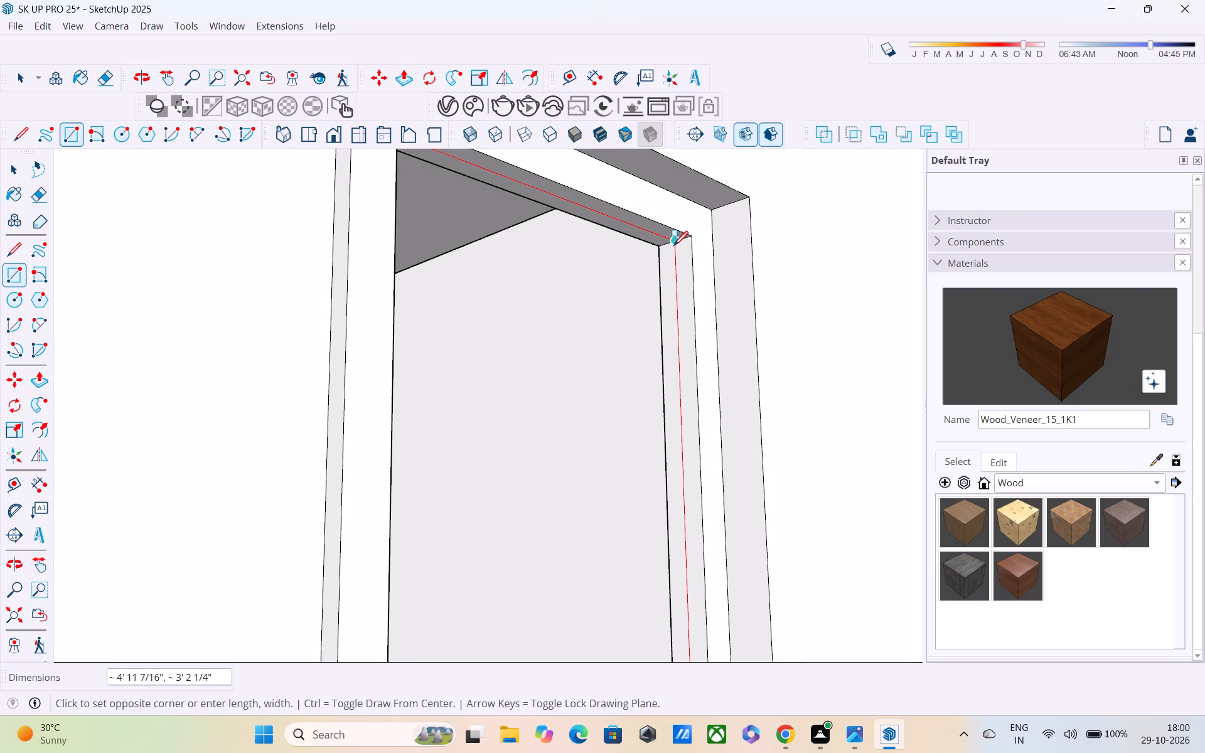
click(673, 247)
Examine the completed upper and lower two-pane windows together on the side wall.
scroll(672, 260, down, 6)
scroll(654, 347, down, 6)
key(space)
scroll(658, 473, down, 5)
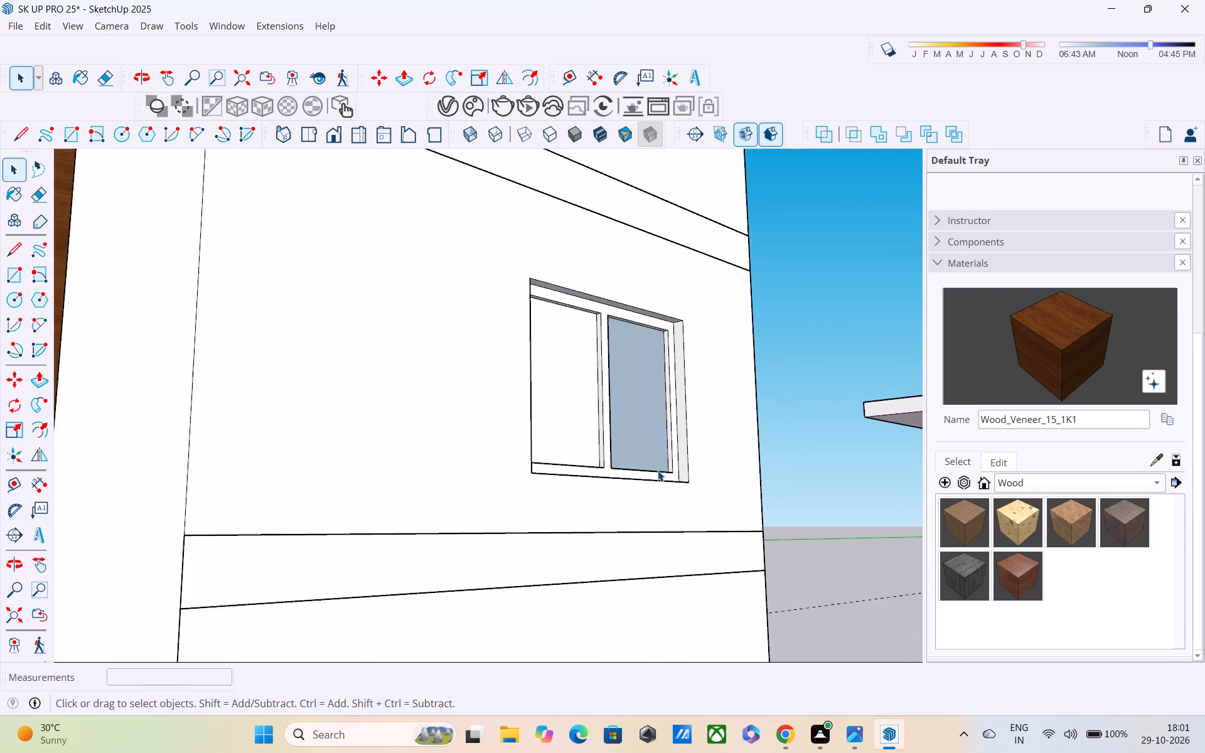
middle_drag(658, 471, 390, 469)
scroll(390, 469, up, 1)
scroll(390, 461, down, 6)
key(space)
click(697, 415)
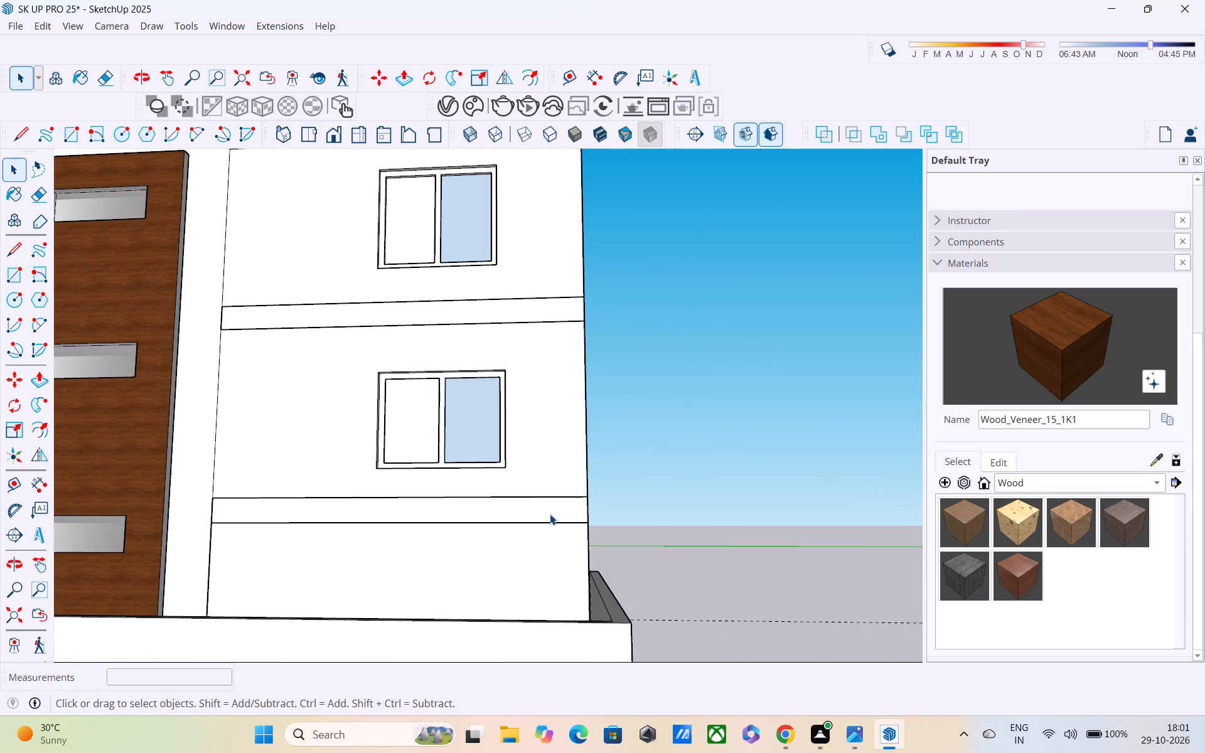
shift+middle_drag(547, 515, 557, 386)
middle_drag(529, 405, 544, 501)
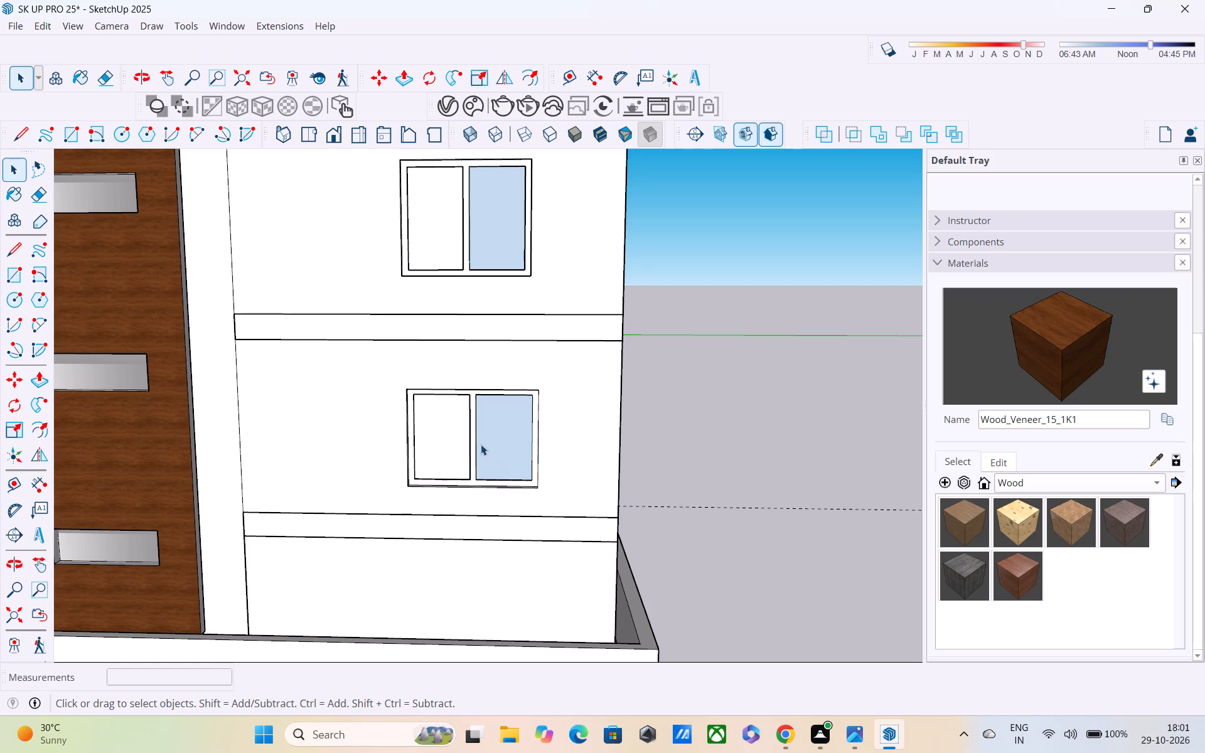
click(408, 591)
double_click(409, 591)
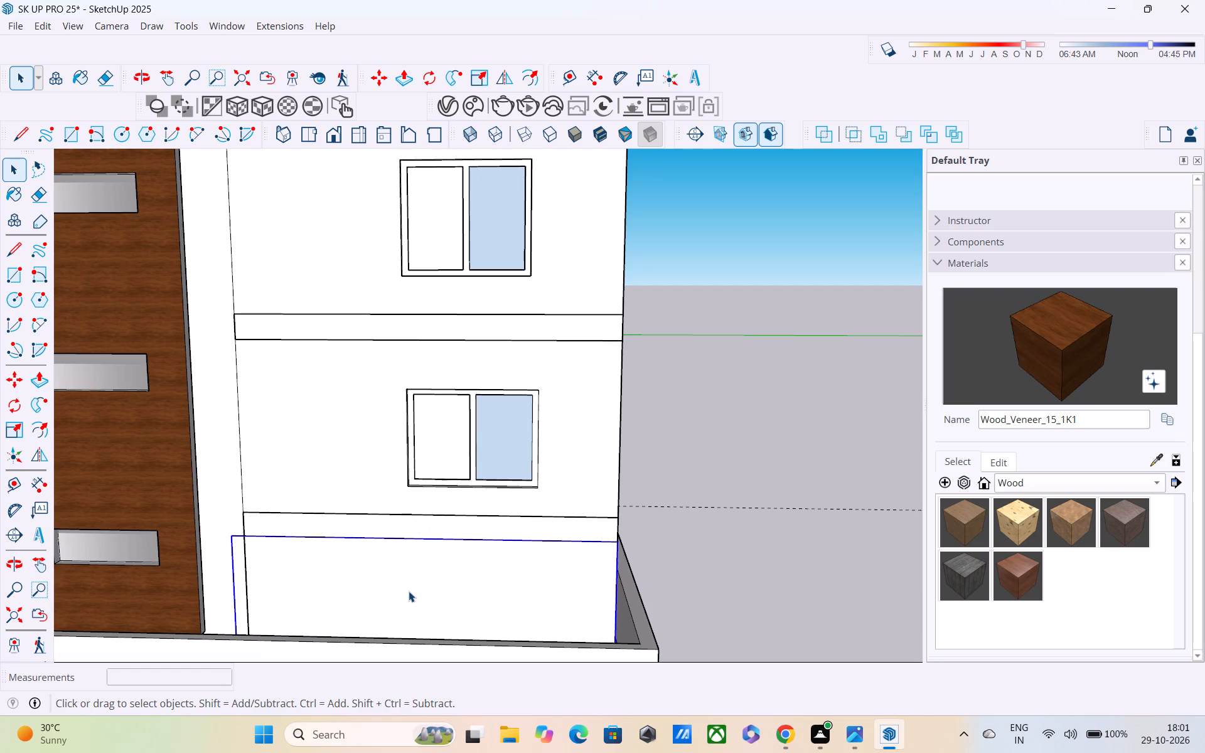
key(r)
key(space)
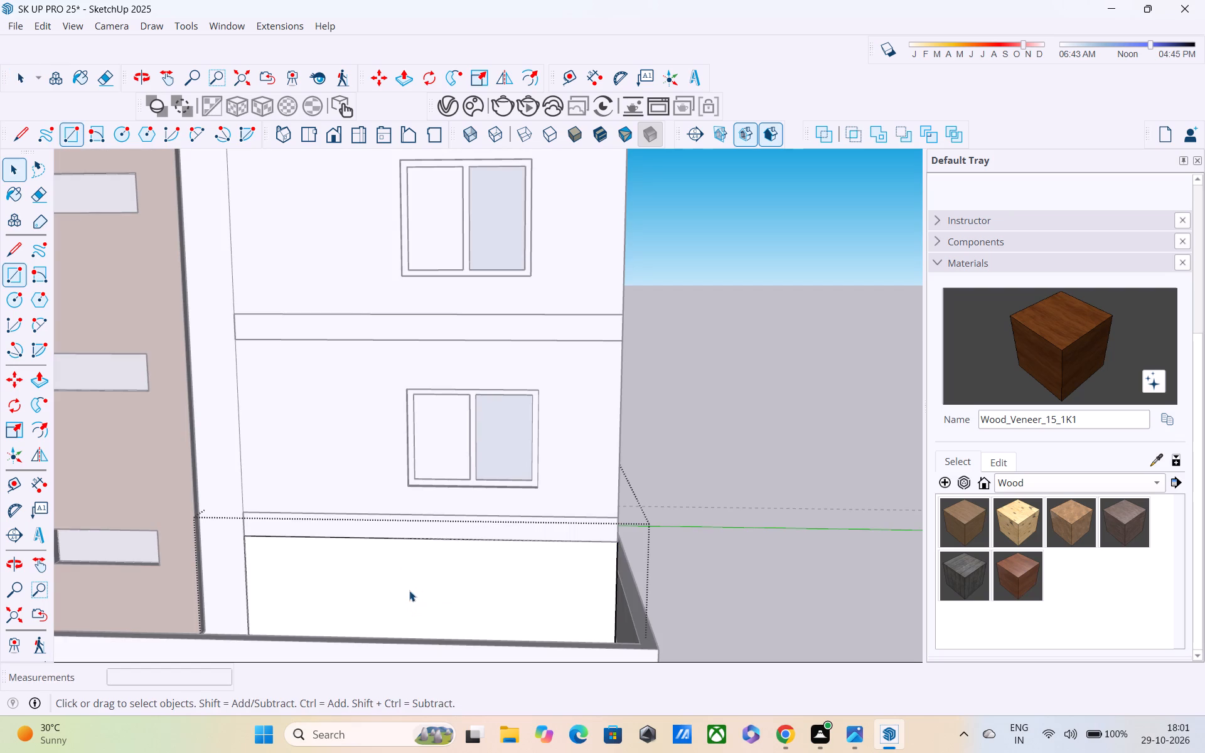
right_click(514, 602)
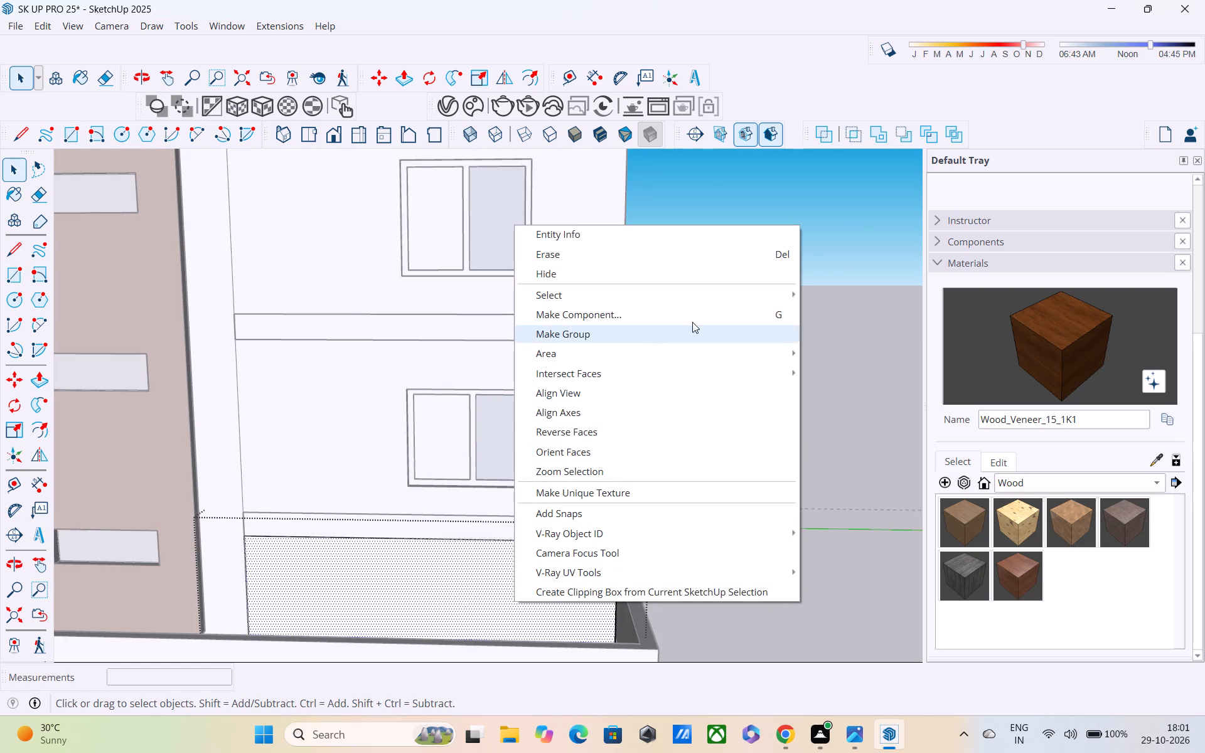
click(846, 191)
Explode the bottom wall panel group below the lower side-wall window.
right_drag(582, 576, 570, 575)
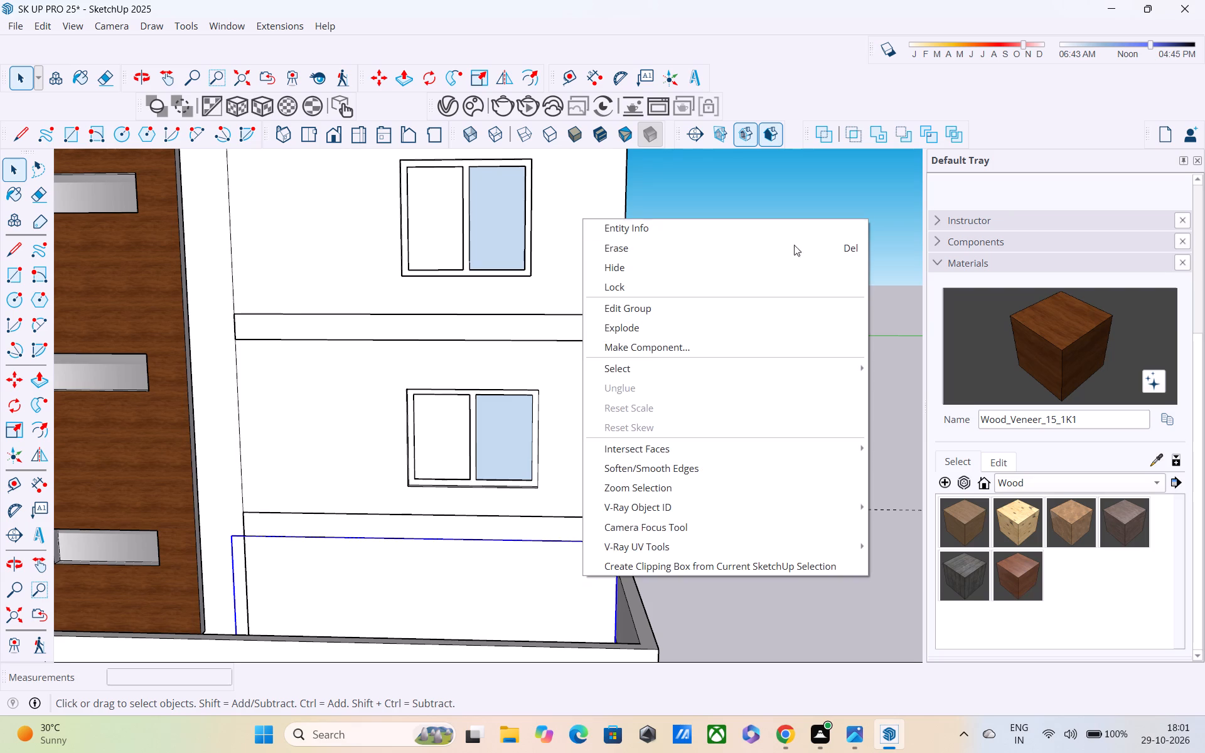
click(732, 329)
Draw a window rectangle about 7' wide on the bottom wall panel, its left side aligned with the window above.
shift+middle_drag(694, 403, 774, 309)
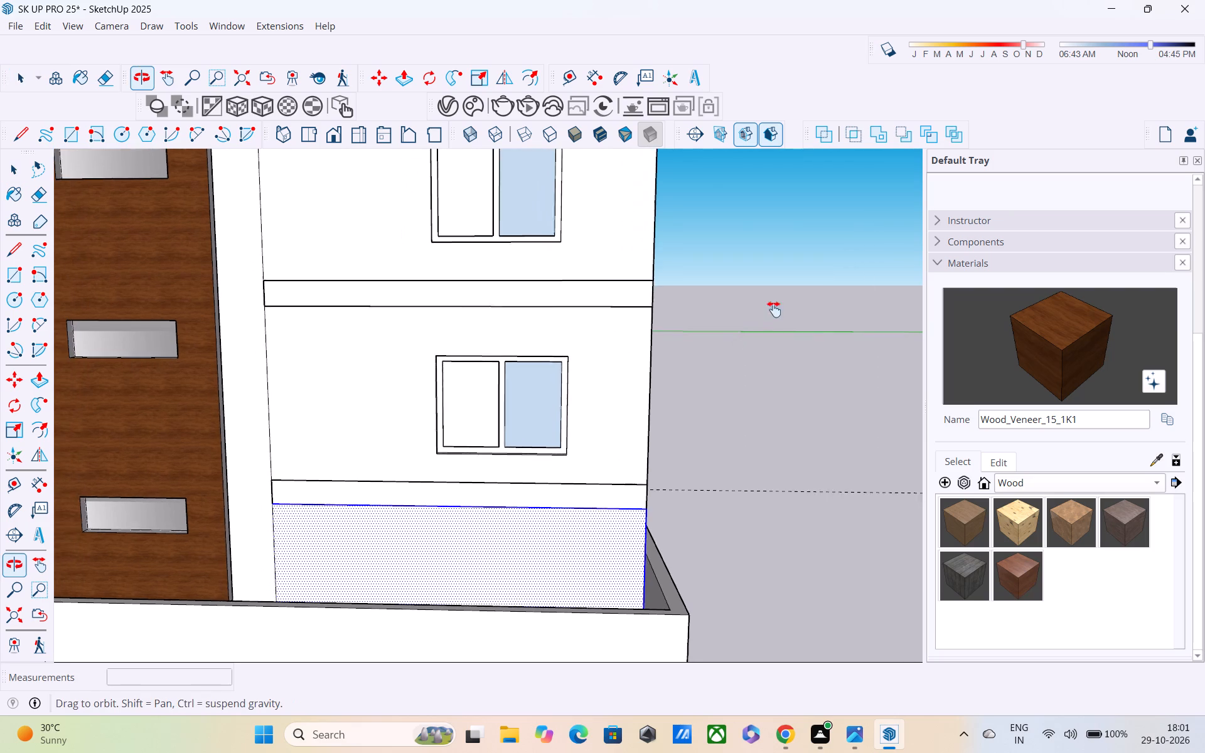
shift+middle_drag(774, 309, 777, 303)
key(r)
shift+middle_drag(474, 518, 476, 512)
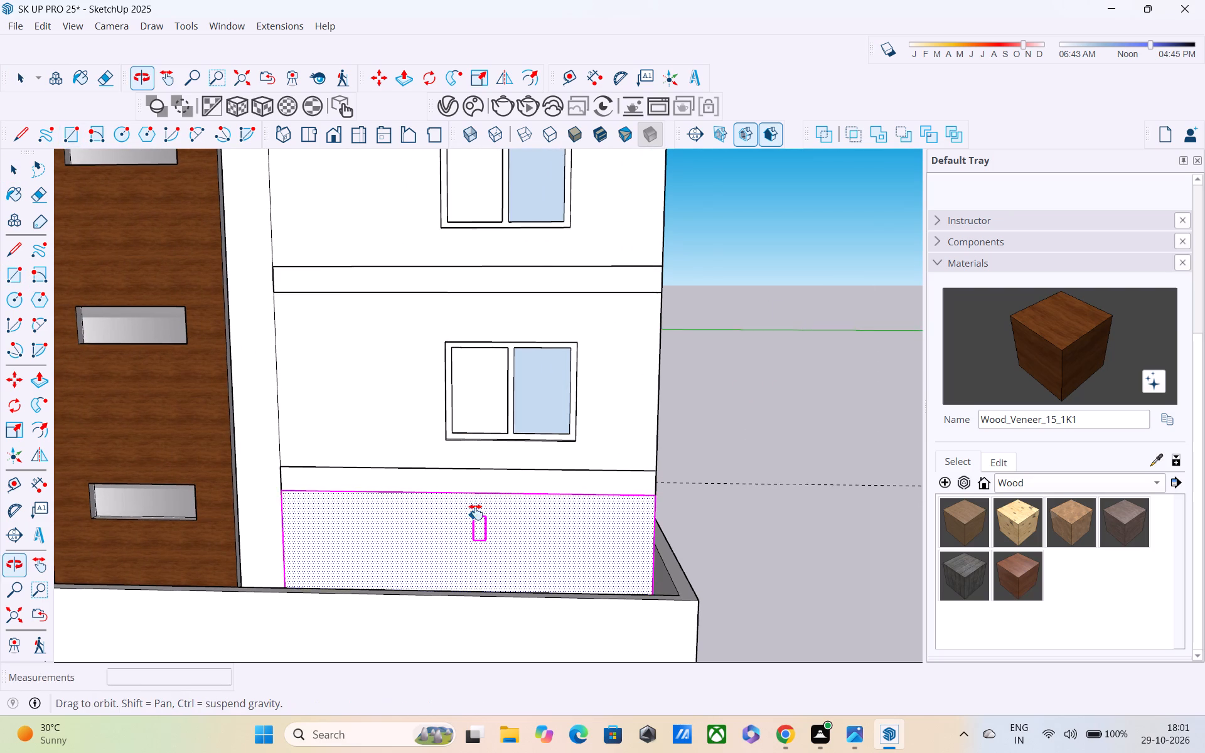
shift+middle_drag(476, 512, 535, 444)
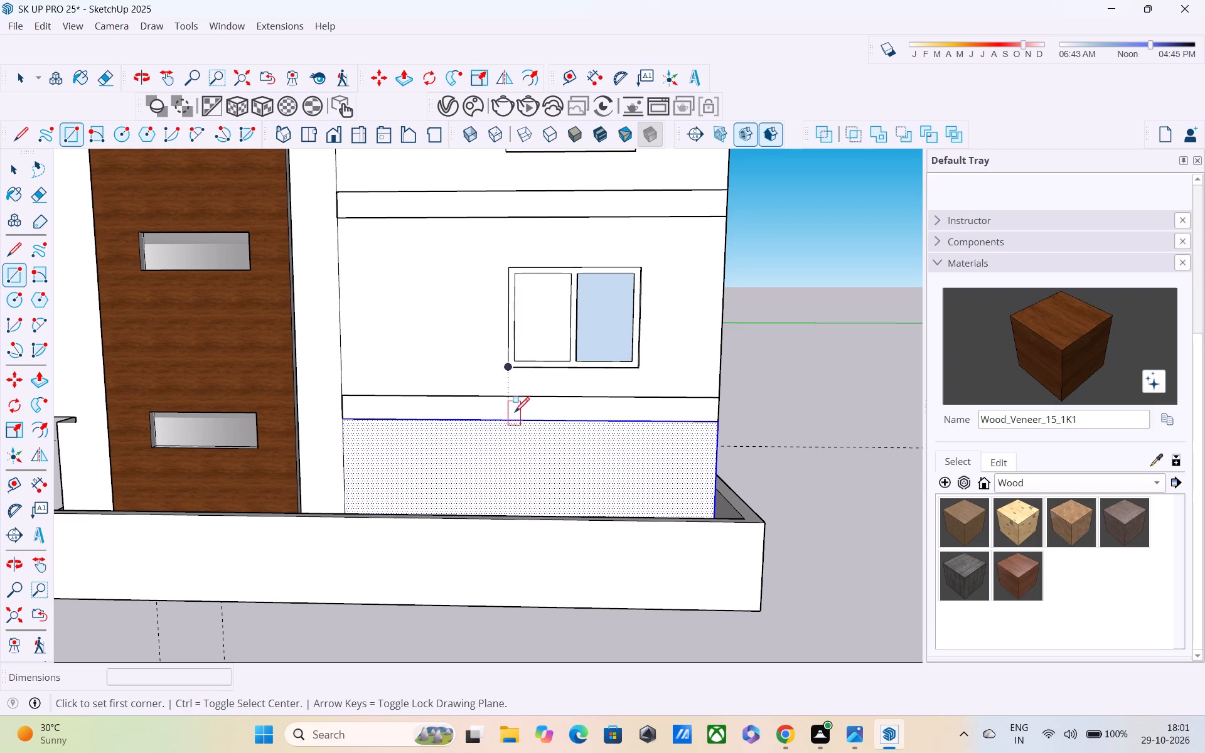
click(514, 443)
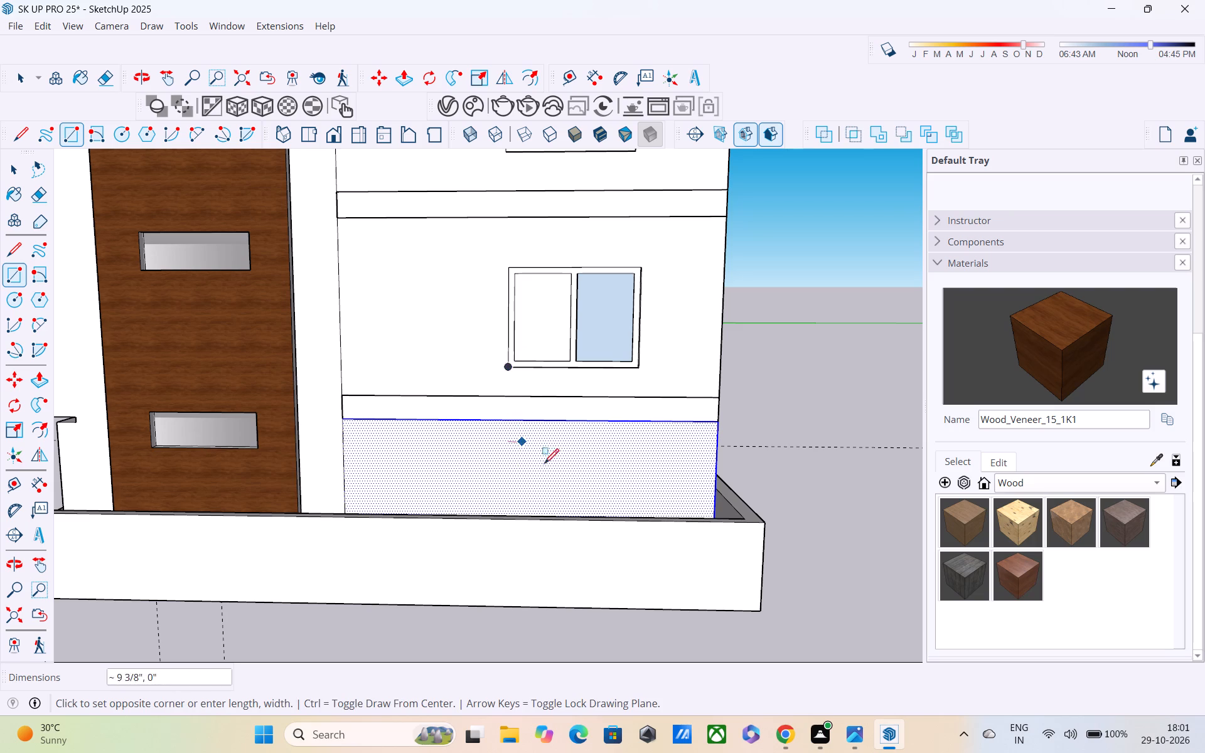
middle_drag(646, 508, 656, 548)
scroll(656, 548, up, 3)
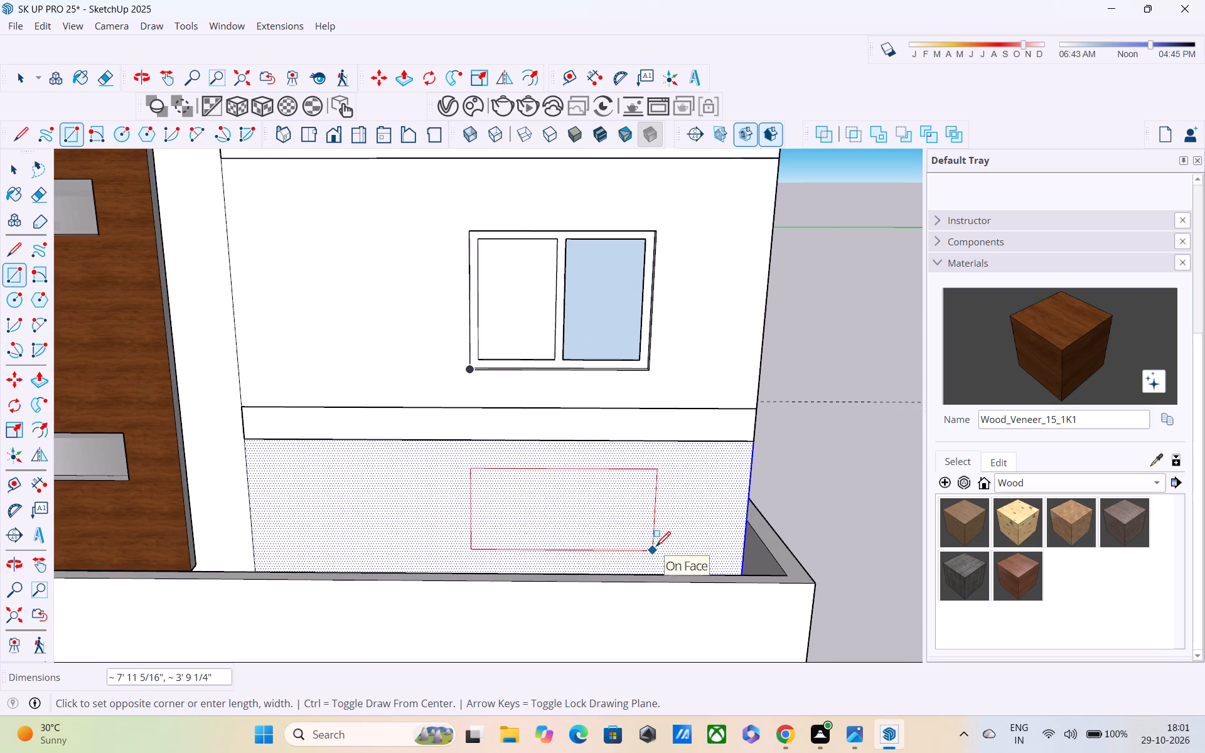
middle_drag(643, 569, 641, 631)
middle_drag(641, 631, 640, 621)
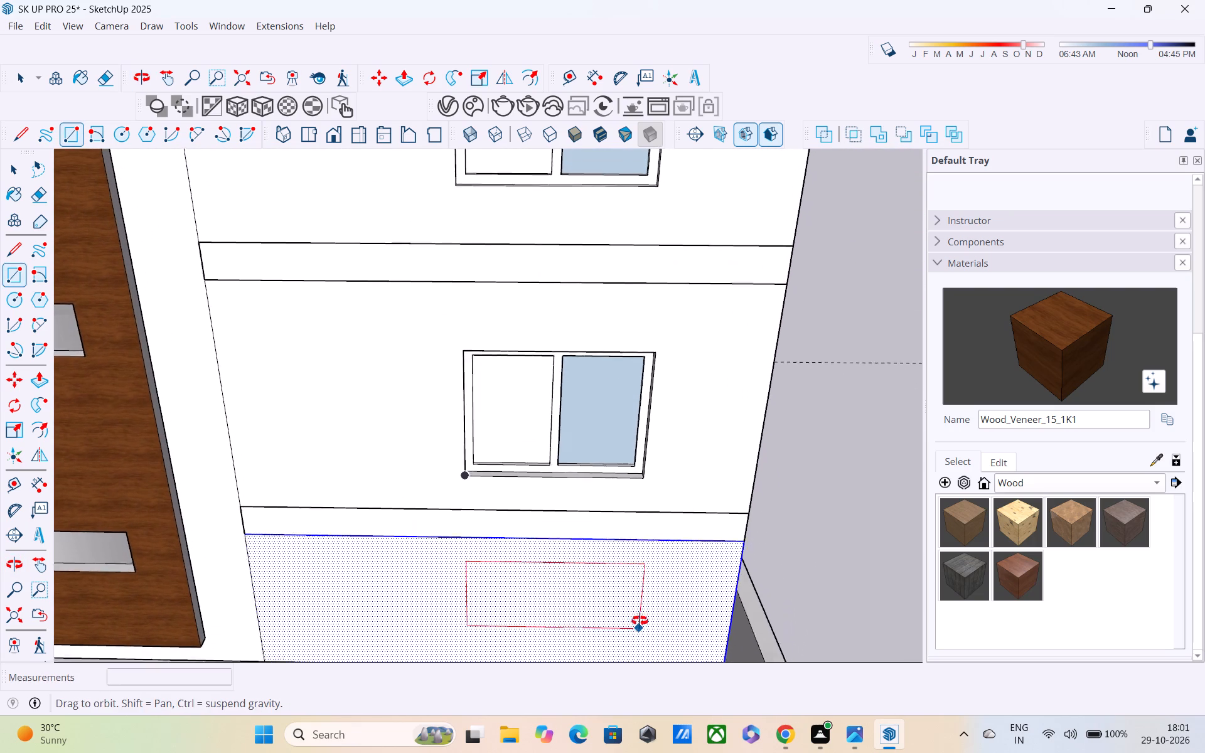
middle_drag(640, 621, 651, 526)
middle_drag(641, 552, 640, 627)
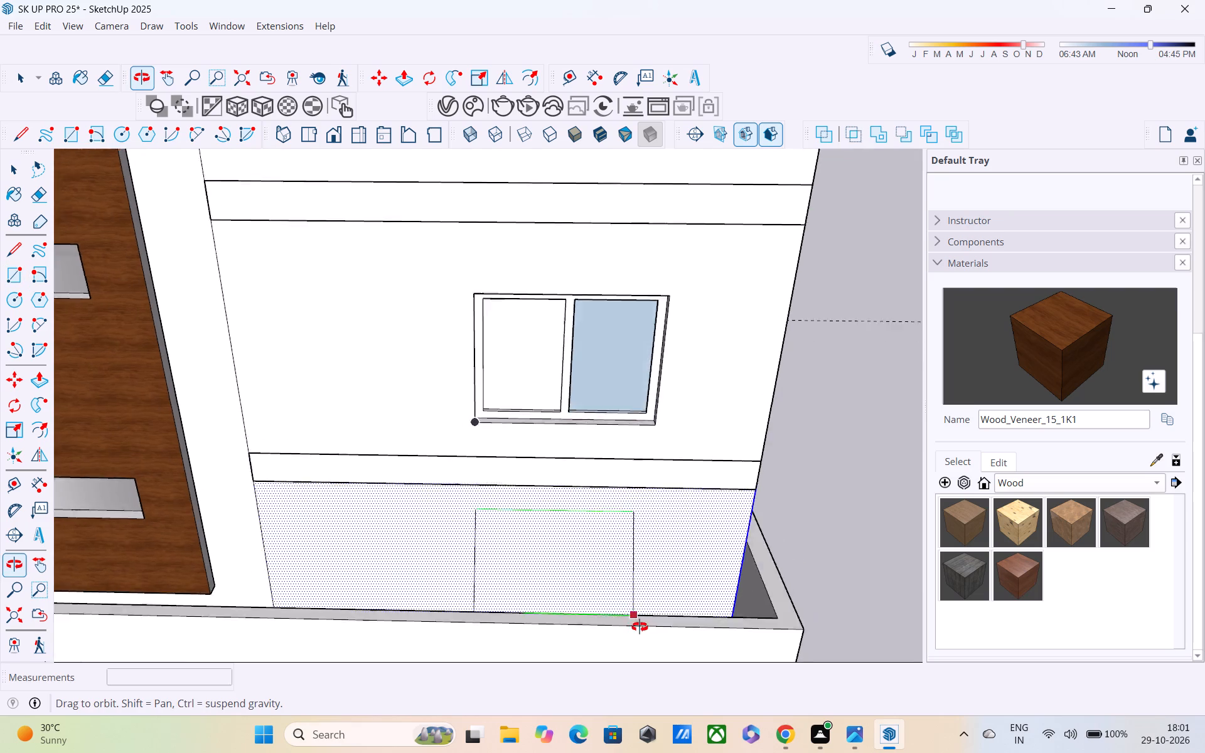
middle_drag(640, 627, 638, 644)
shift+middle_drag(631, 622, 626, 539)
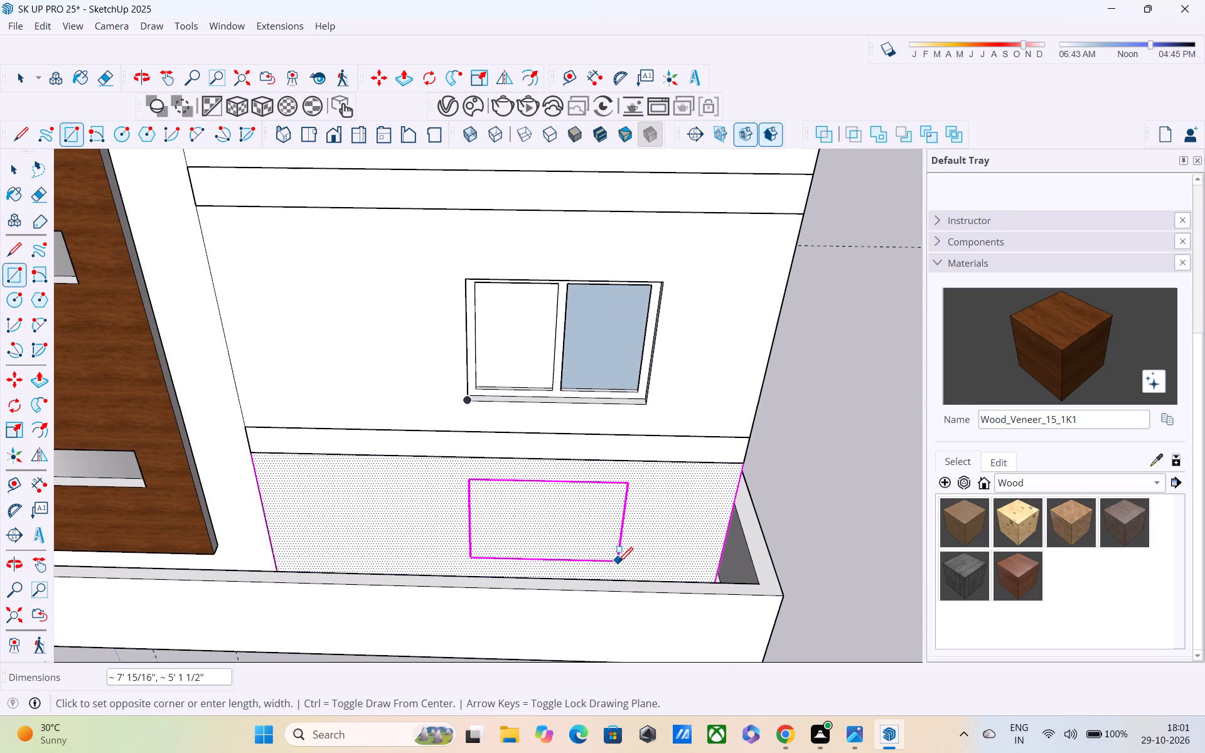
click(616, 570)
middle_drag(614, 566, 613, 533)
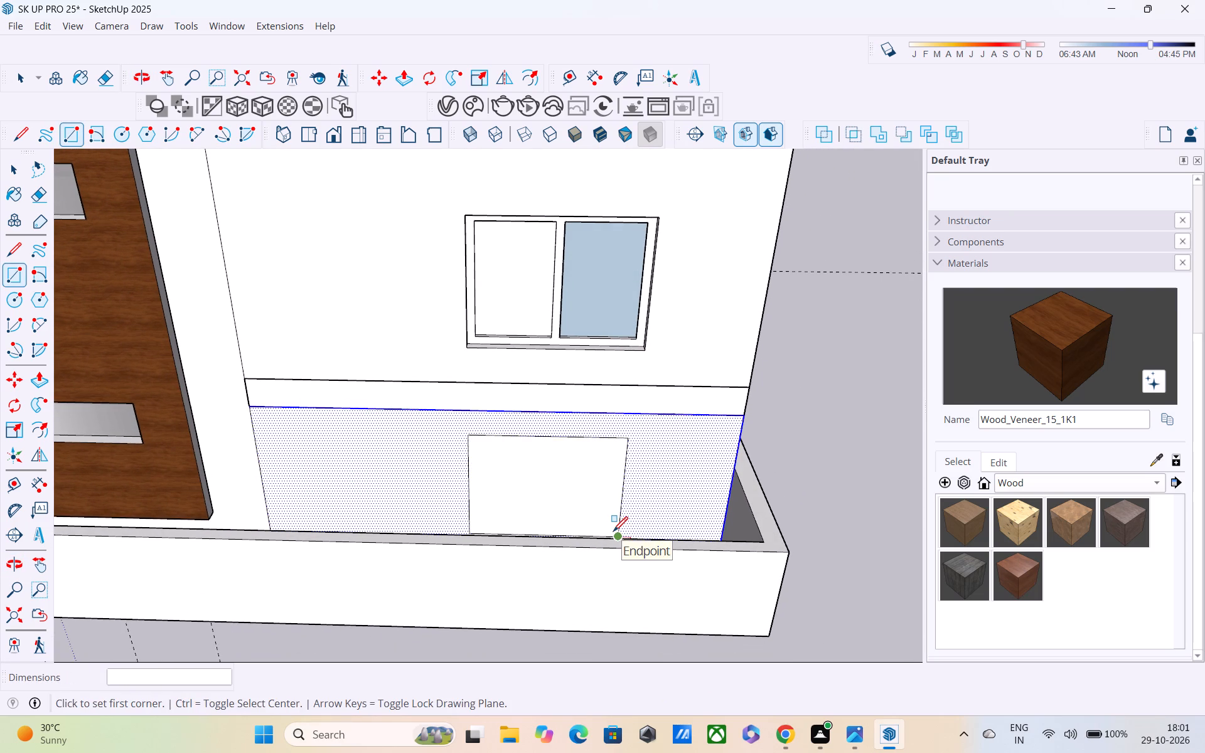
Offset the new window rectangle's outline 4" inward to form the frame.
key(f)
click(608, 511)
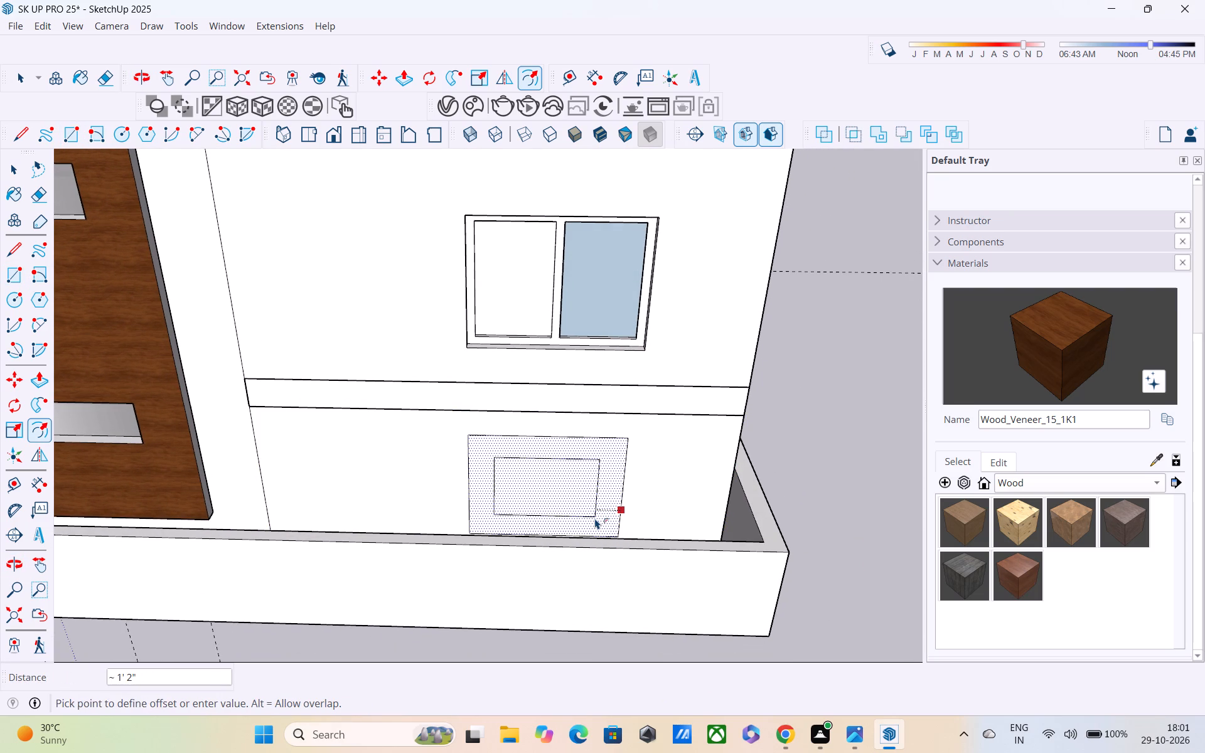
text(4")
key(Return)
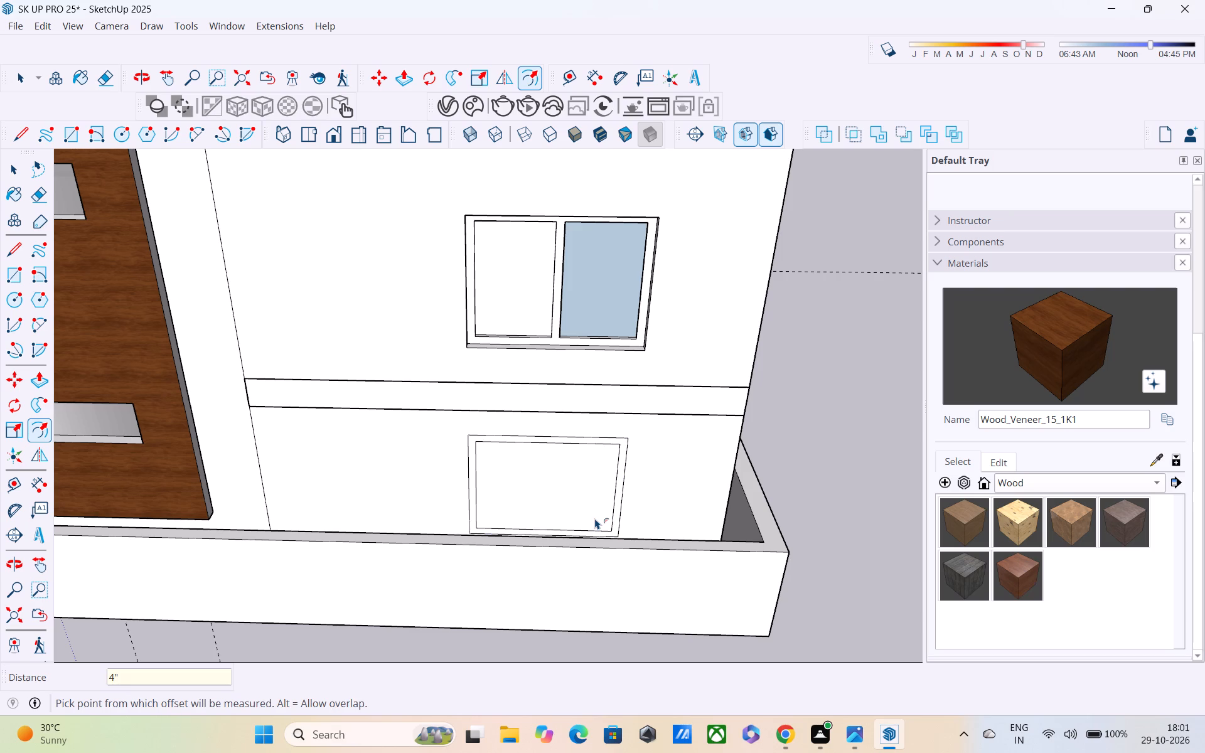
Draw a vertical centre line from the inner frame's top edge midpoint down to its bottom edge.
key(l)
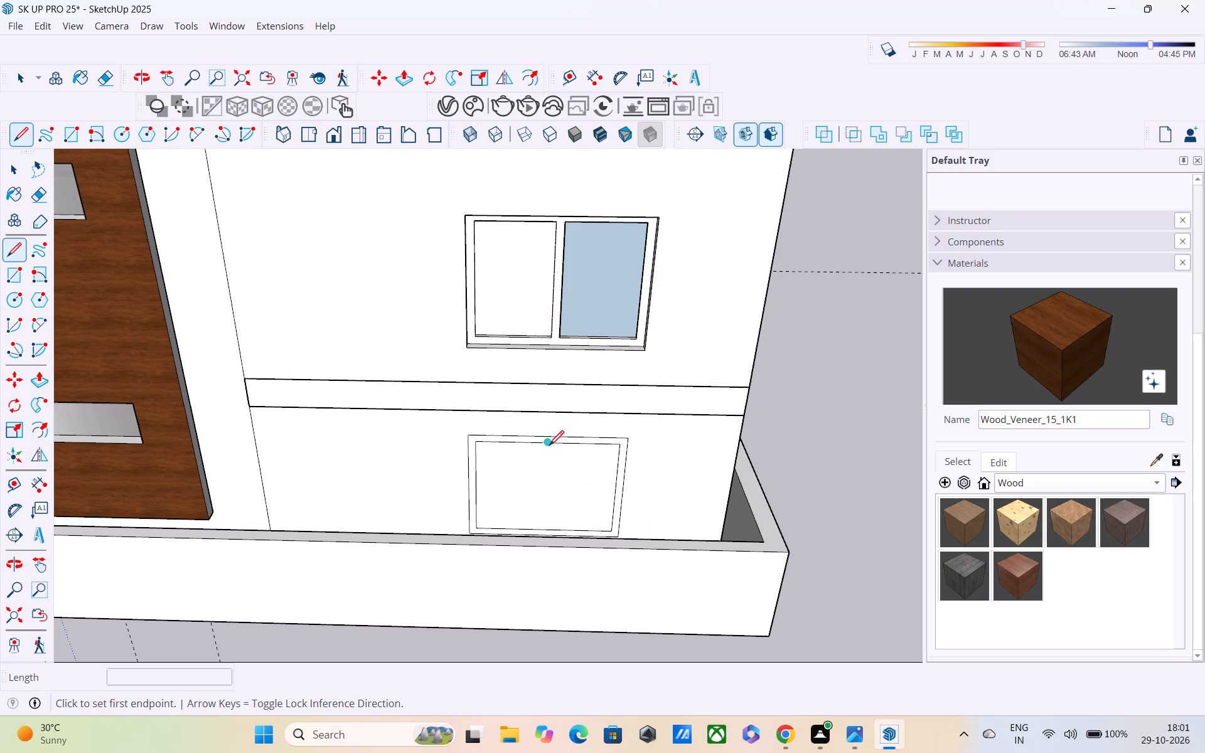
click(552, 442)
middle_drag(540, 509, 535, 558)
scroll(535, 558, up, 1)
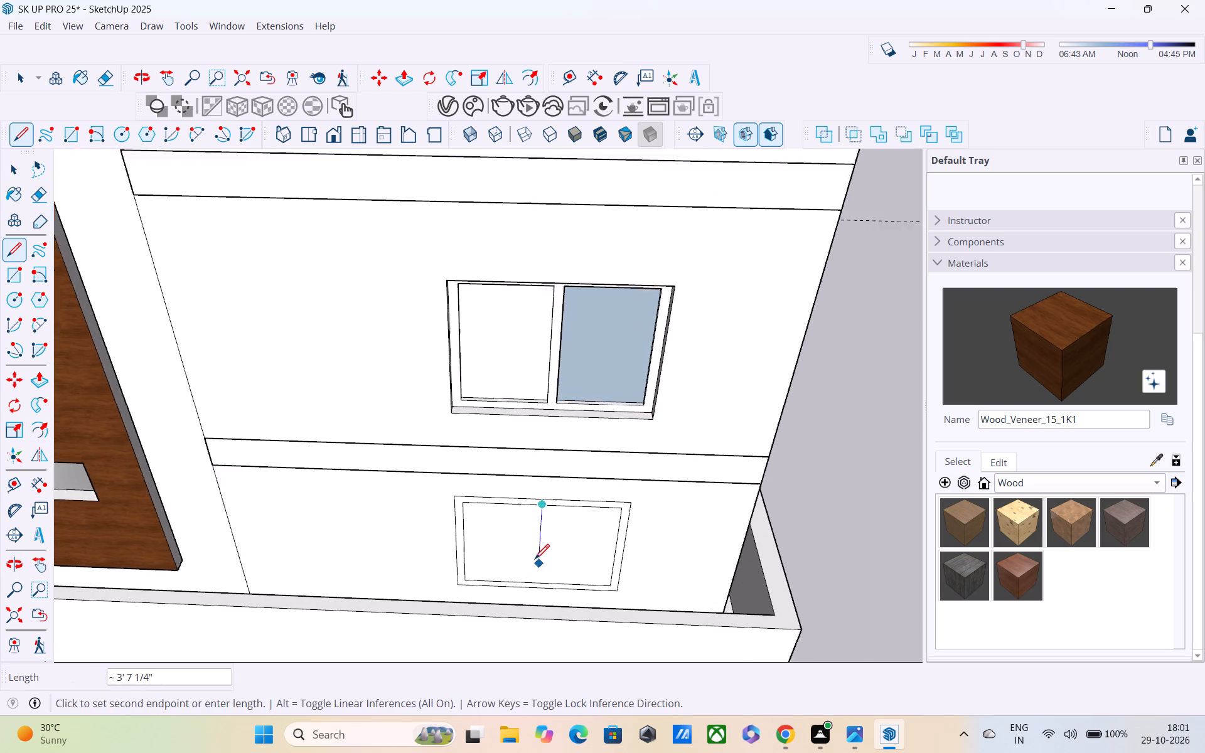
scroll(535, 560, up, 2)
click(544, 590)
Copy the centre line 2" to its right, then copy that line 4" to the left to form the mullion edges.
key(space)
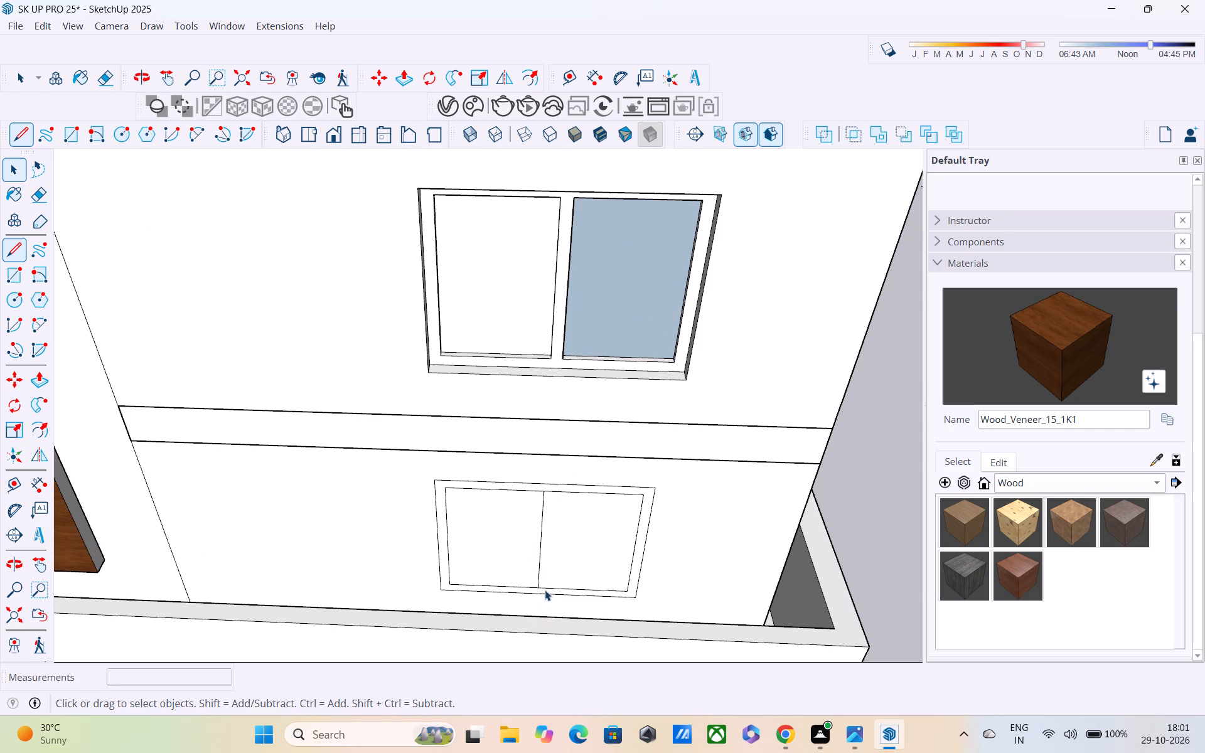
click(540, 528)
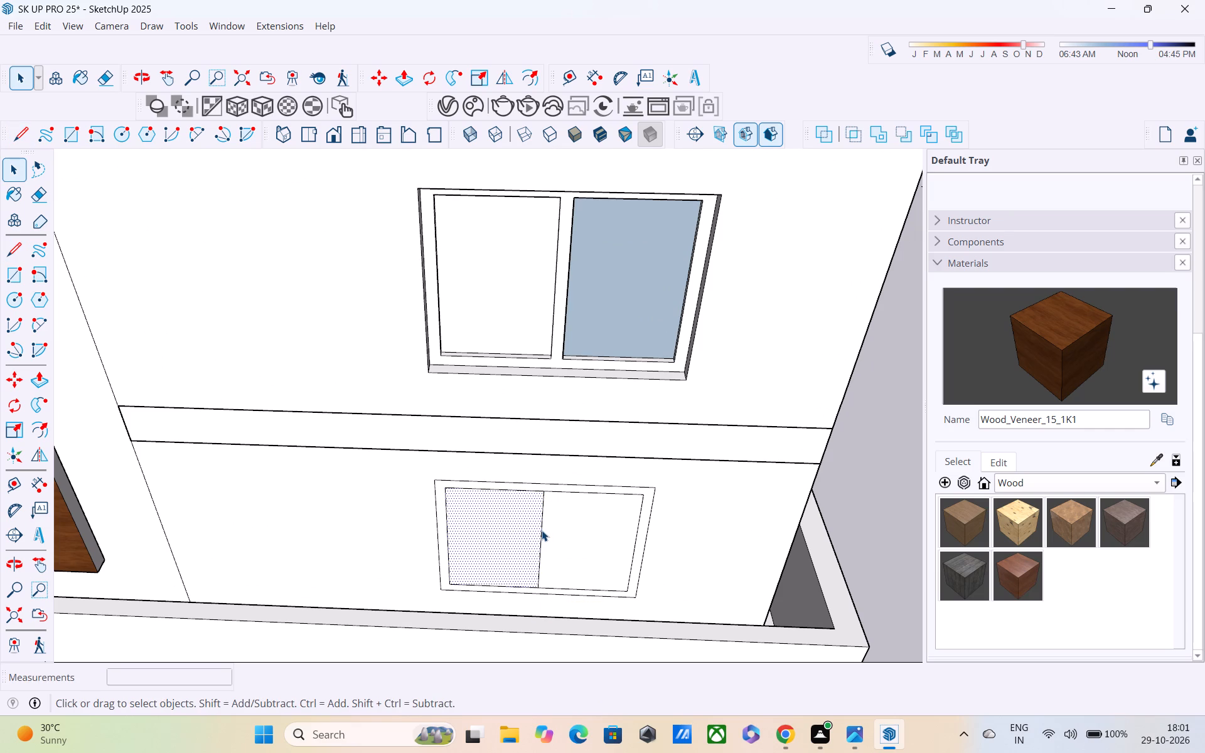
click(542, 532)
key(m)
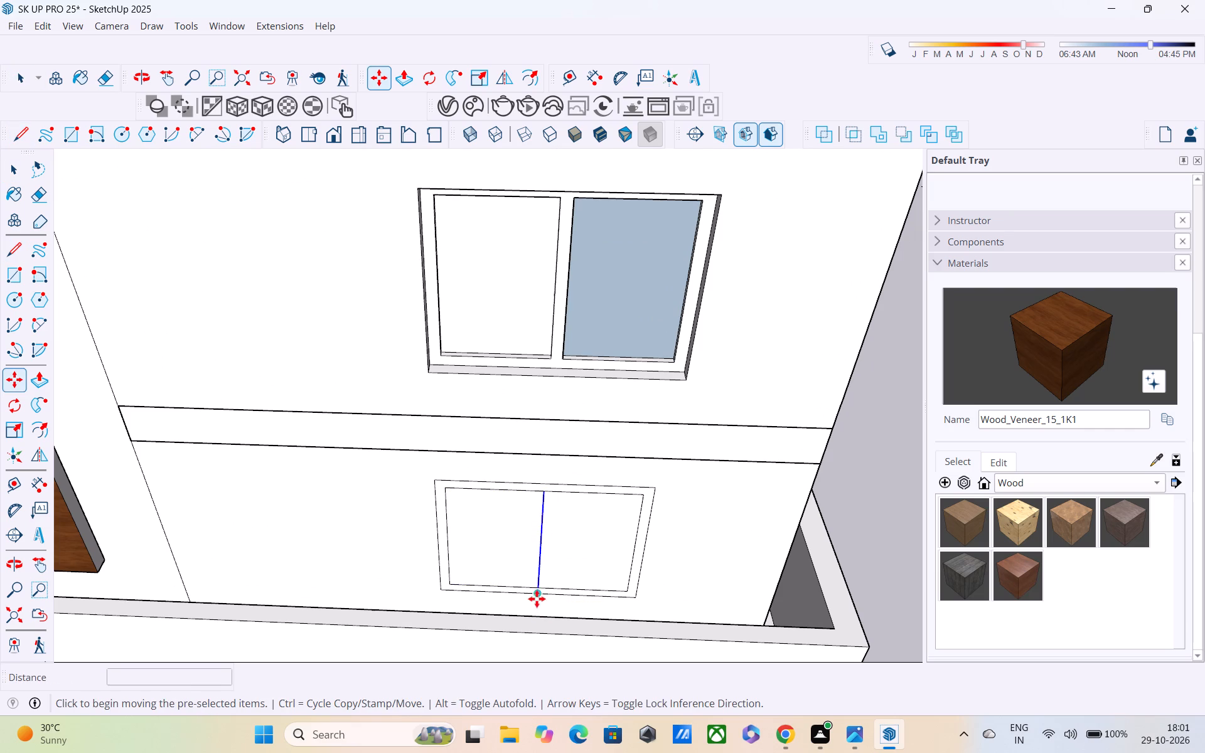
click(540, 588)
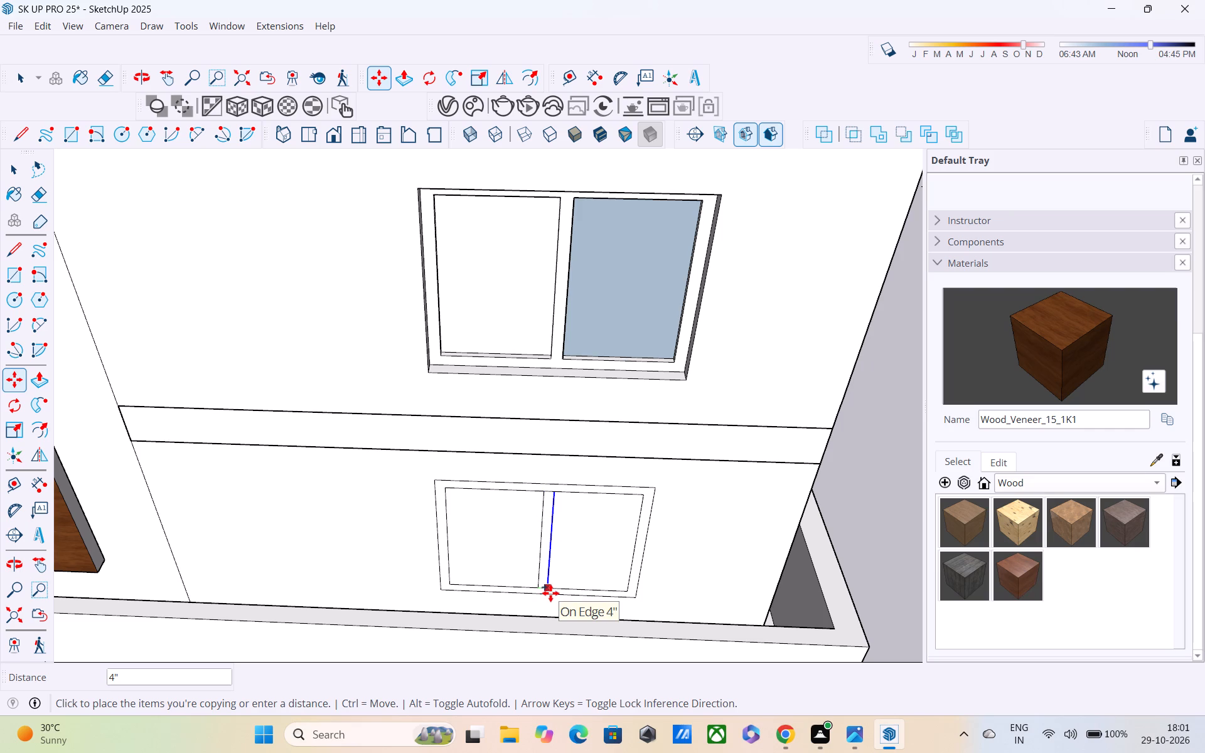
text(2")
key(Return)
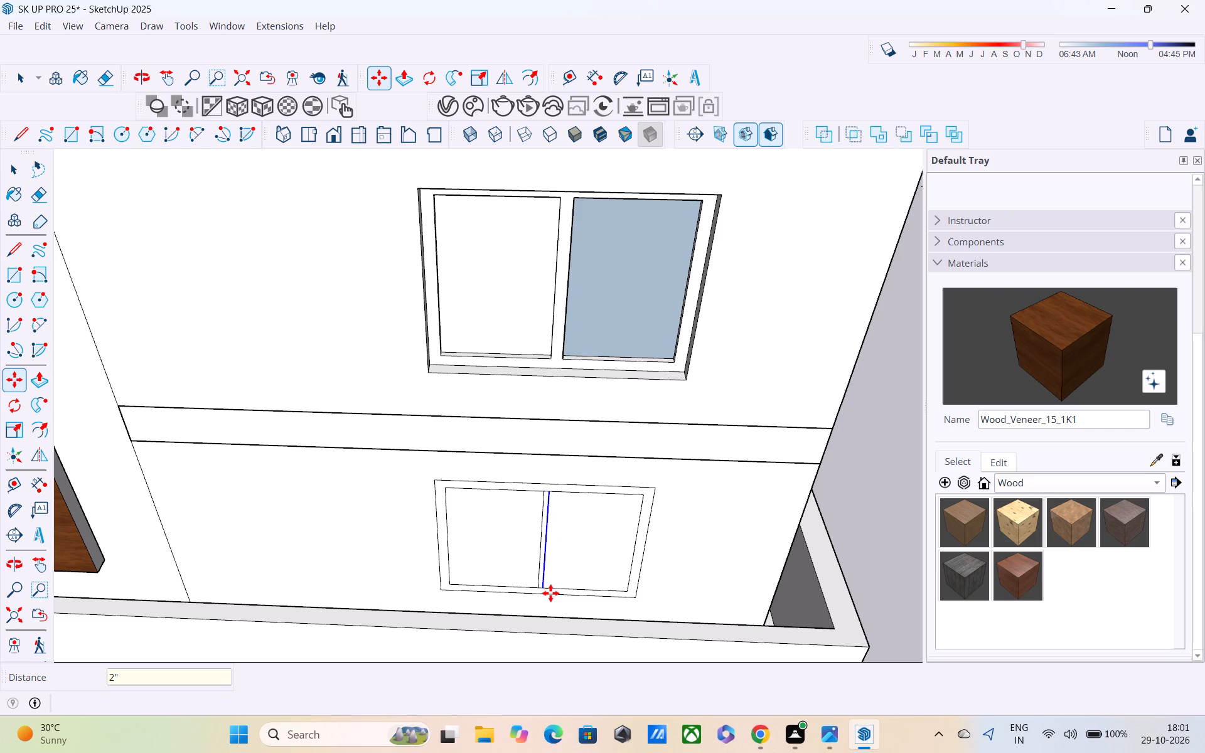
scroll(550, 593, up, 3)
click(540, 586)
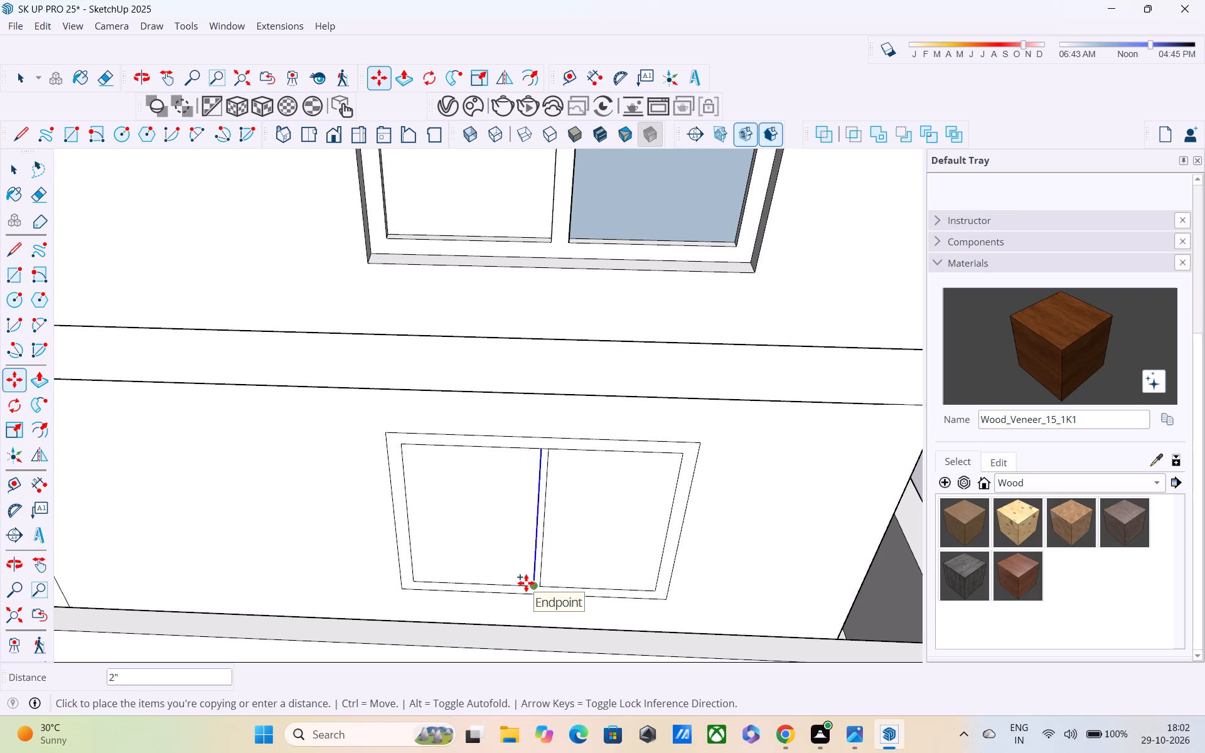
text(4")
key(Return)
key(space)
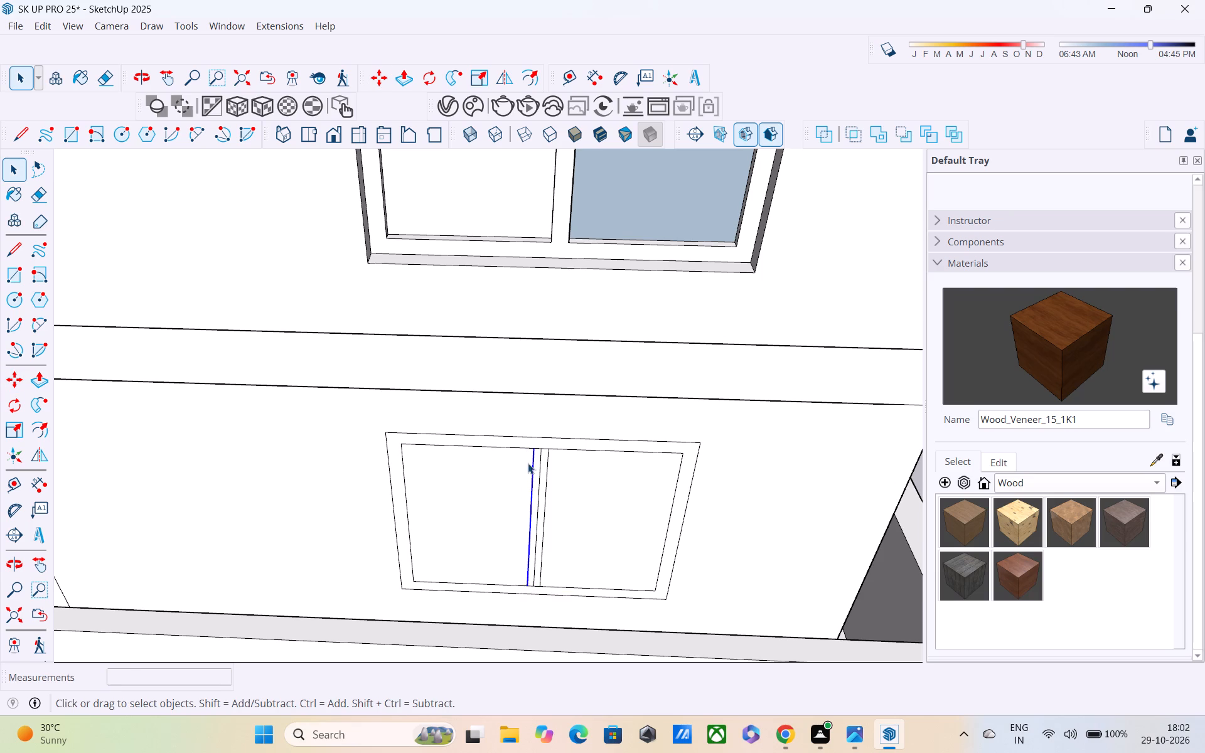
Remove the original centre line and the short inner-frame segments between the mullion lines, so the mullion merges with the frame.
scroll(557, 491, up, 3)
click(538, 444)
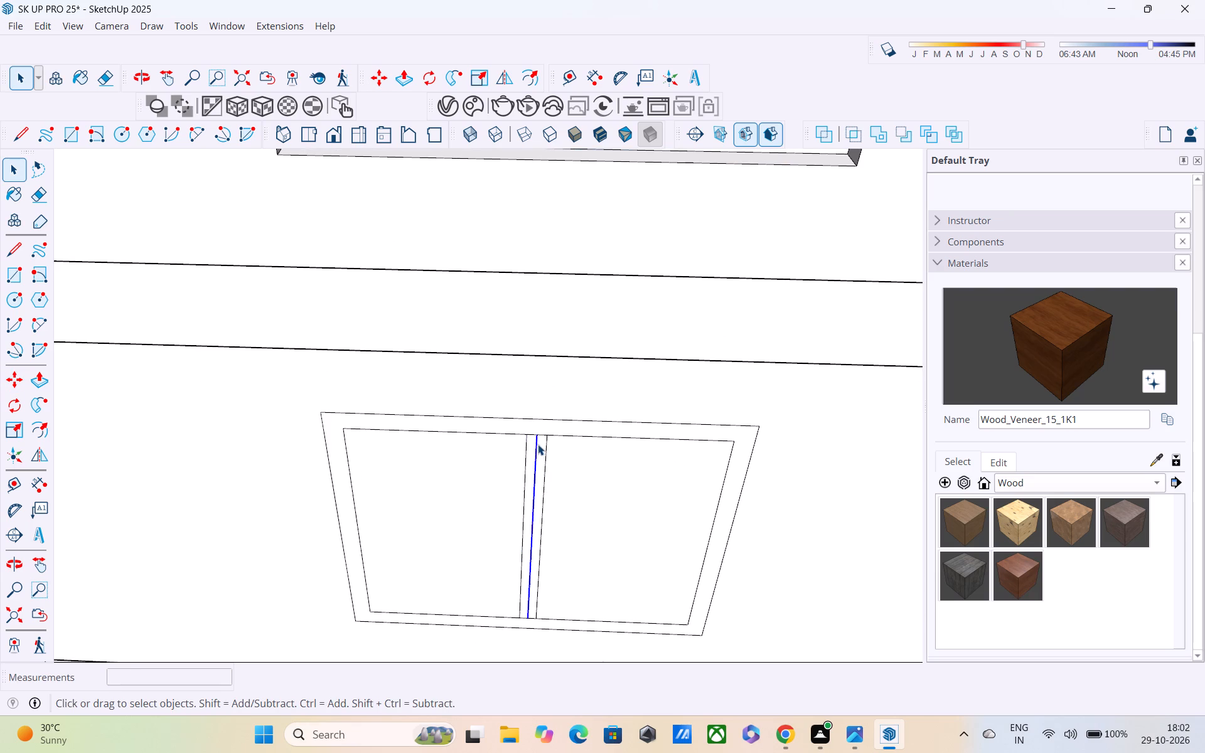
key(Delete)
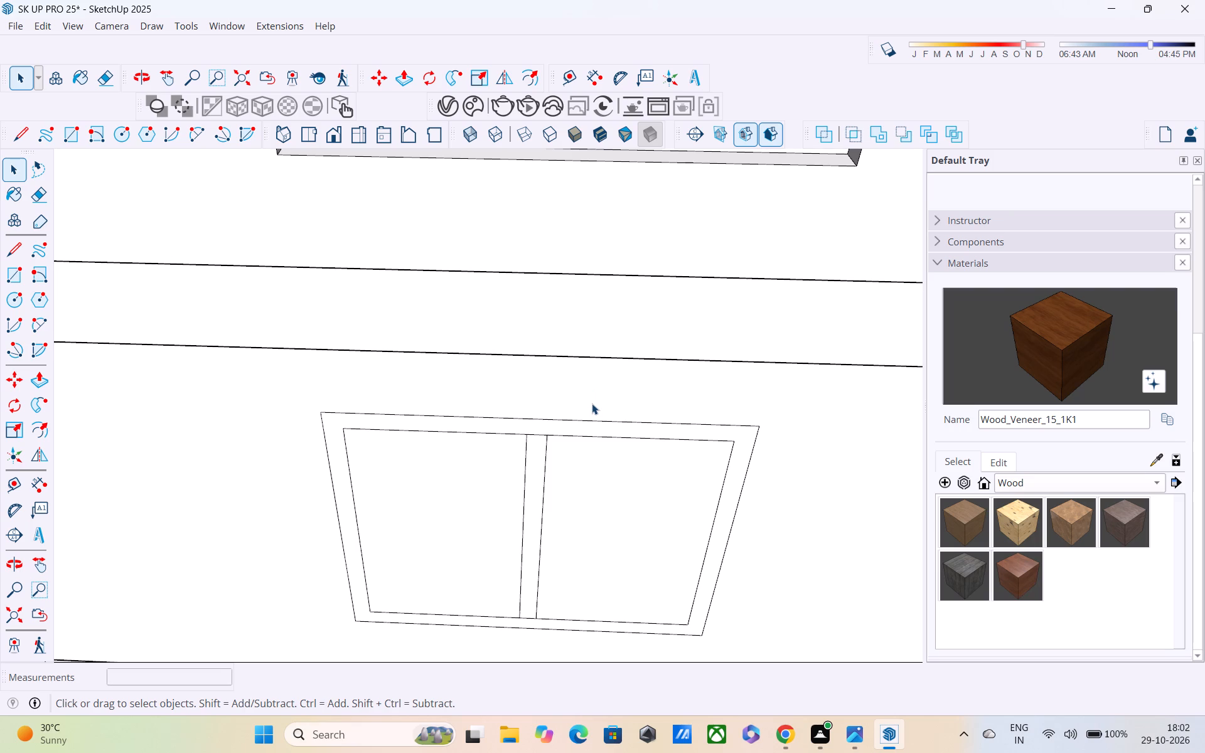
key(e)
scroll(562, 457, up, 3)
drag(533, 420, 527, 449)
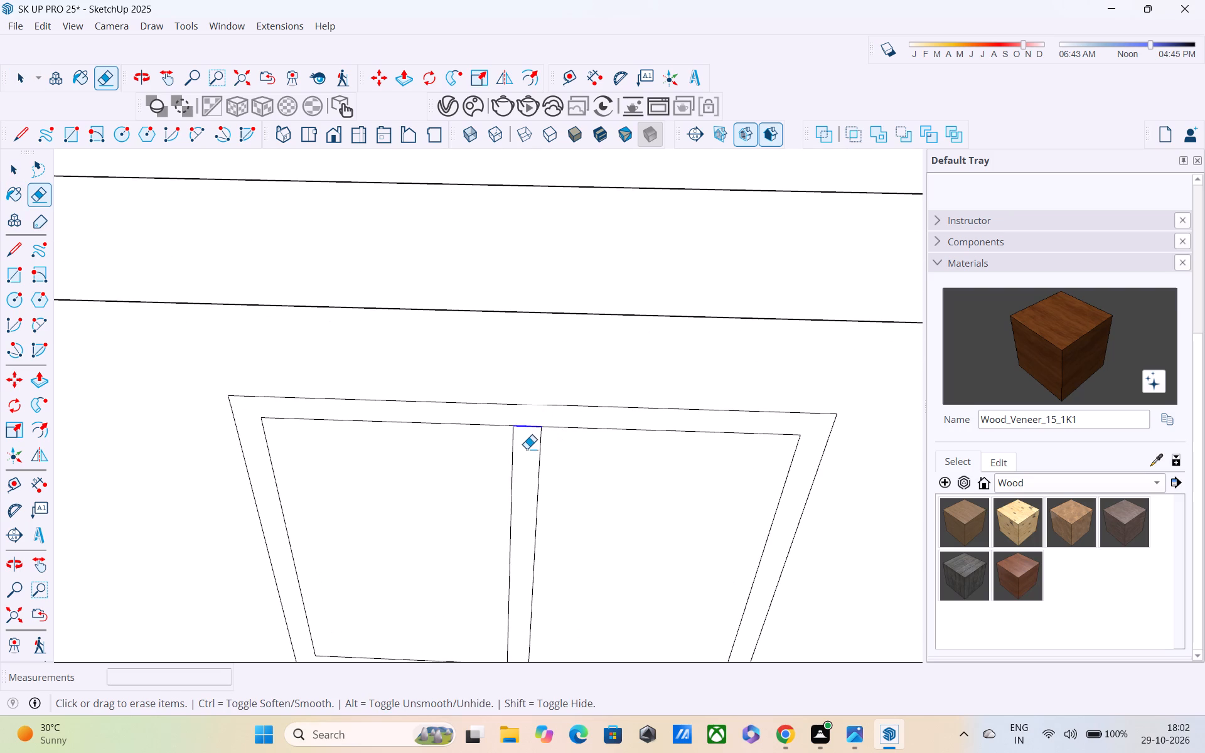
drag(527, 449, 526, 450)
scroll(526, 447, down, 5)
shift+middle_drag(526, 447, 522, 328)
scroll(508, 498, up, 4)
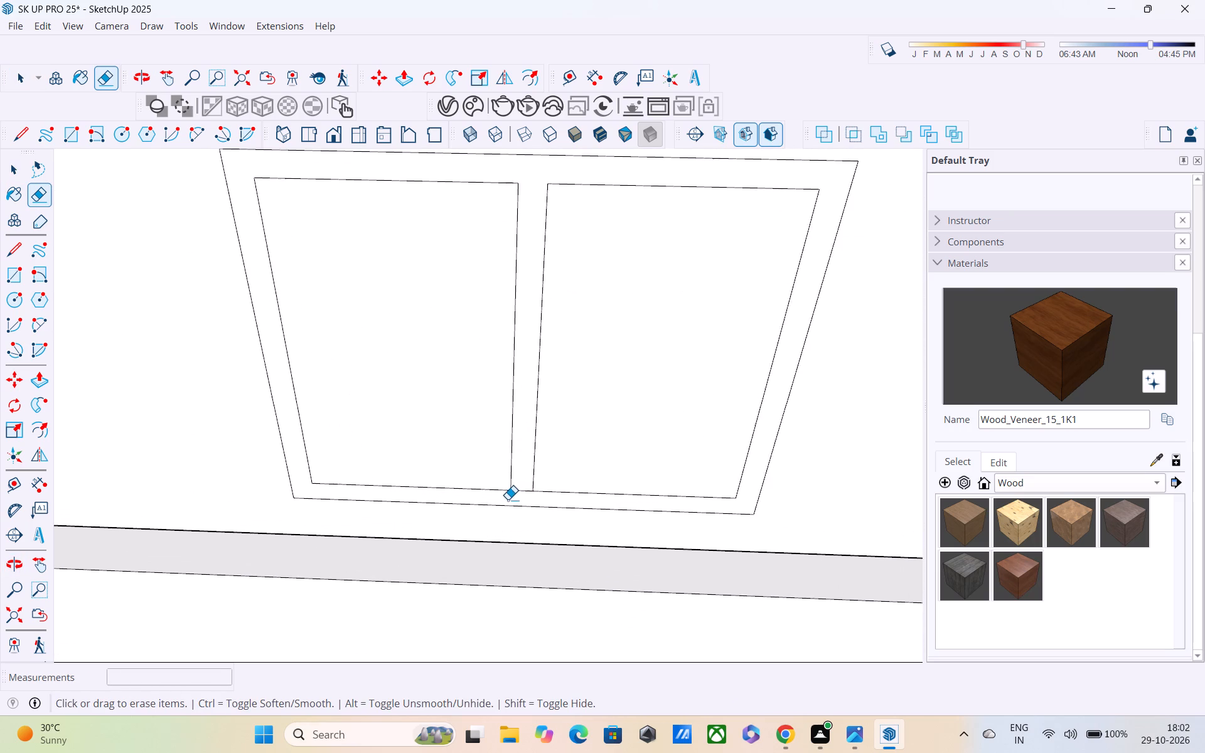
scroll(508, 499, up, 3)
drag(525, 475, 525, 496)
Push/Pull the bottom window's frame and mullion outward about 2 3/4" from the wall.
key(p)
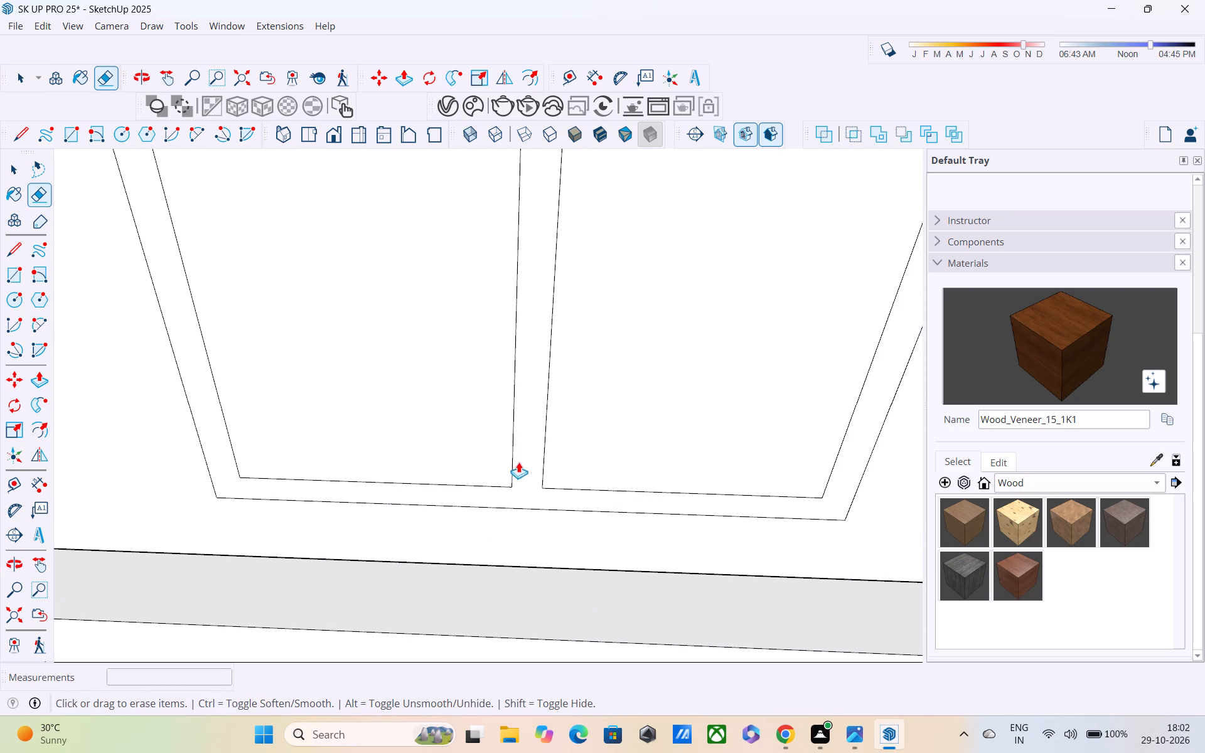
click(515, 497)
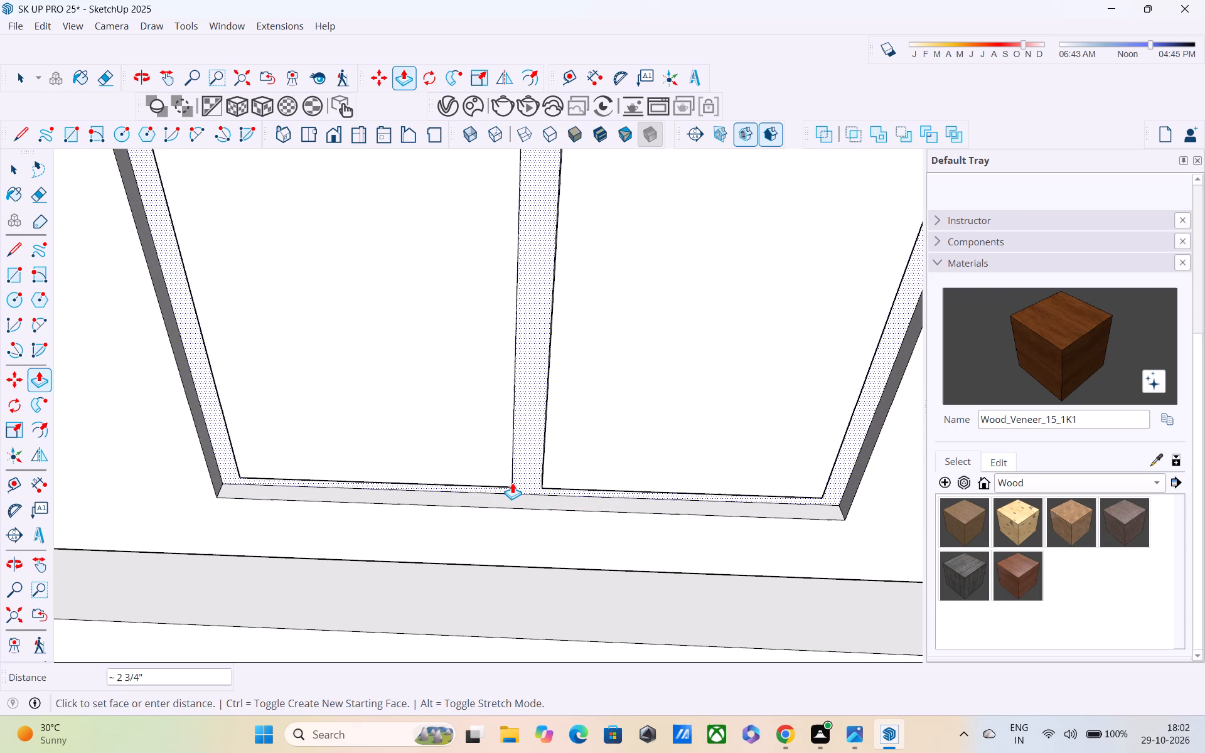
click(512, 483)
Push both pane faces of the bottom window inward 9" through the wall to open them.
drag(466, 459, 465, 336)
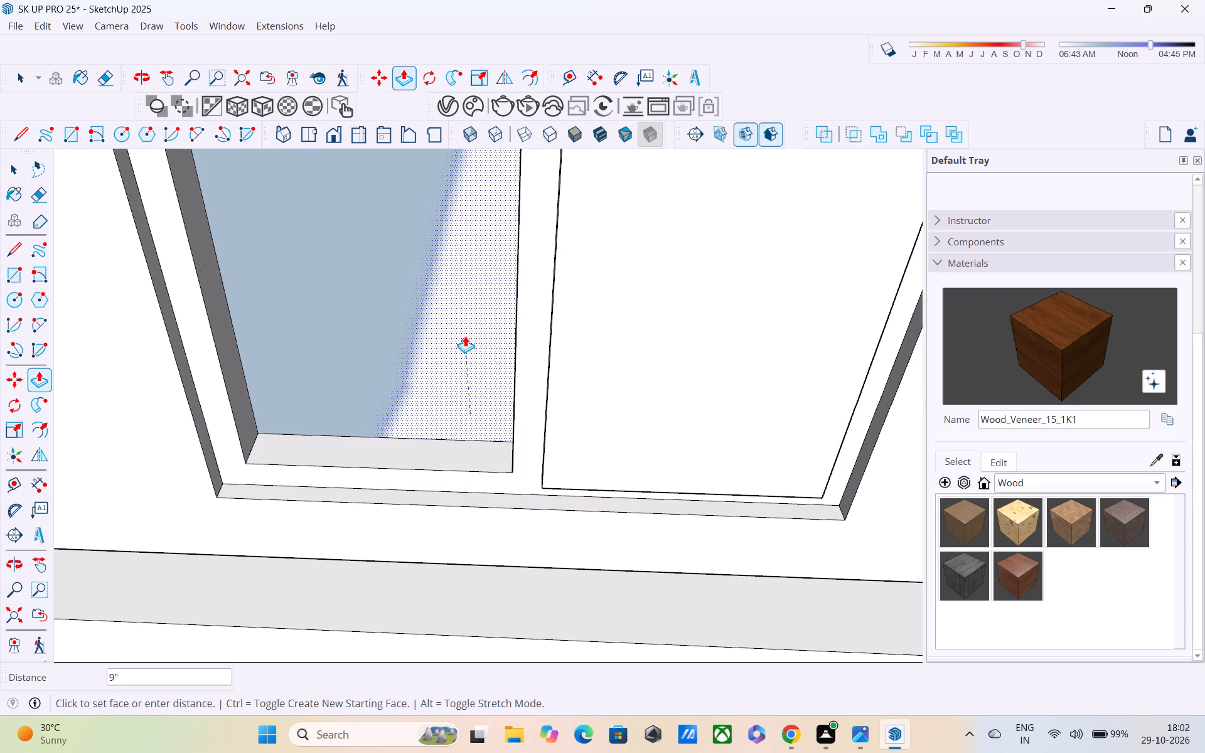
drag(465, 336, 465, 327)
drag(683, 434, 686, 259)
Draw a rectangle about 4' 10 3/4" by 3' 5/16" across the left pane opening, between its opposite corners within the wall thickness.
scroll(687, 309, down, 4)
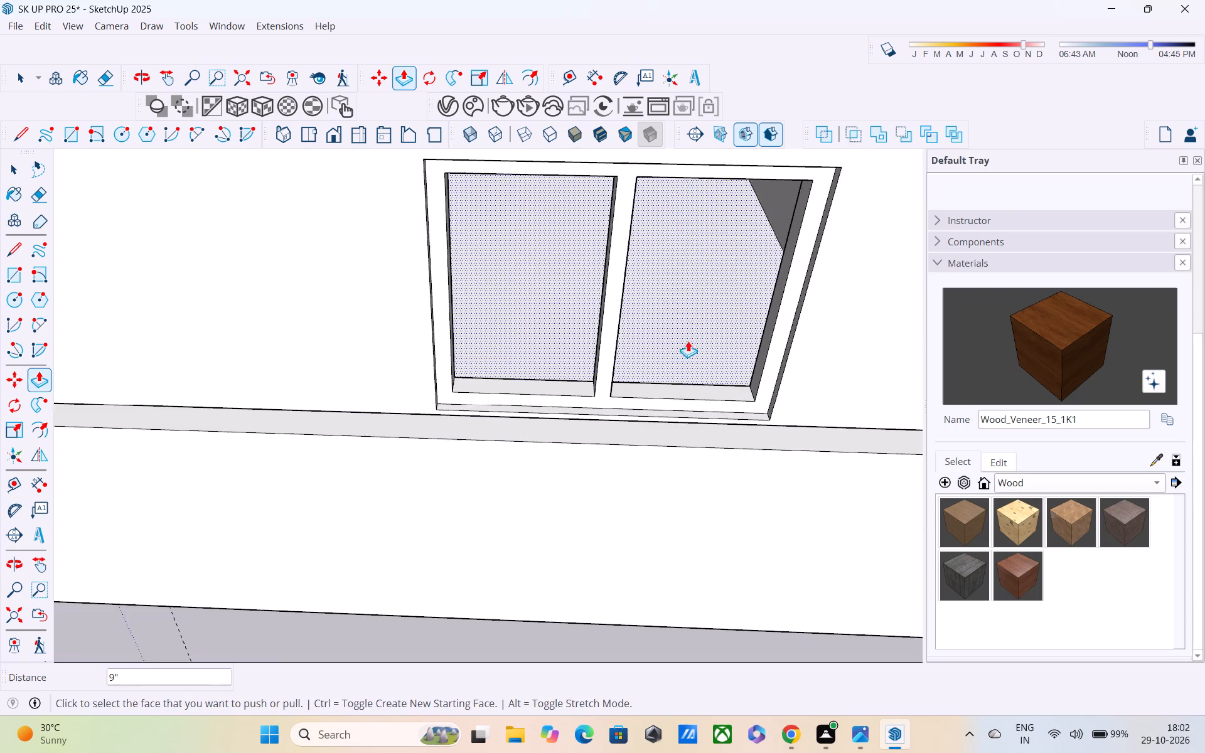
middle_drag(688, 341, 677, 200)
shift+middle_drag(688, 263, 687, 464)
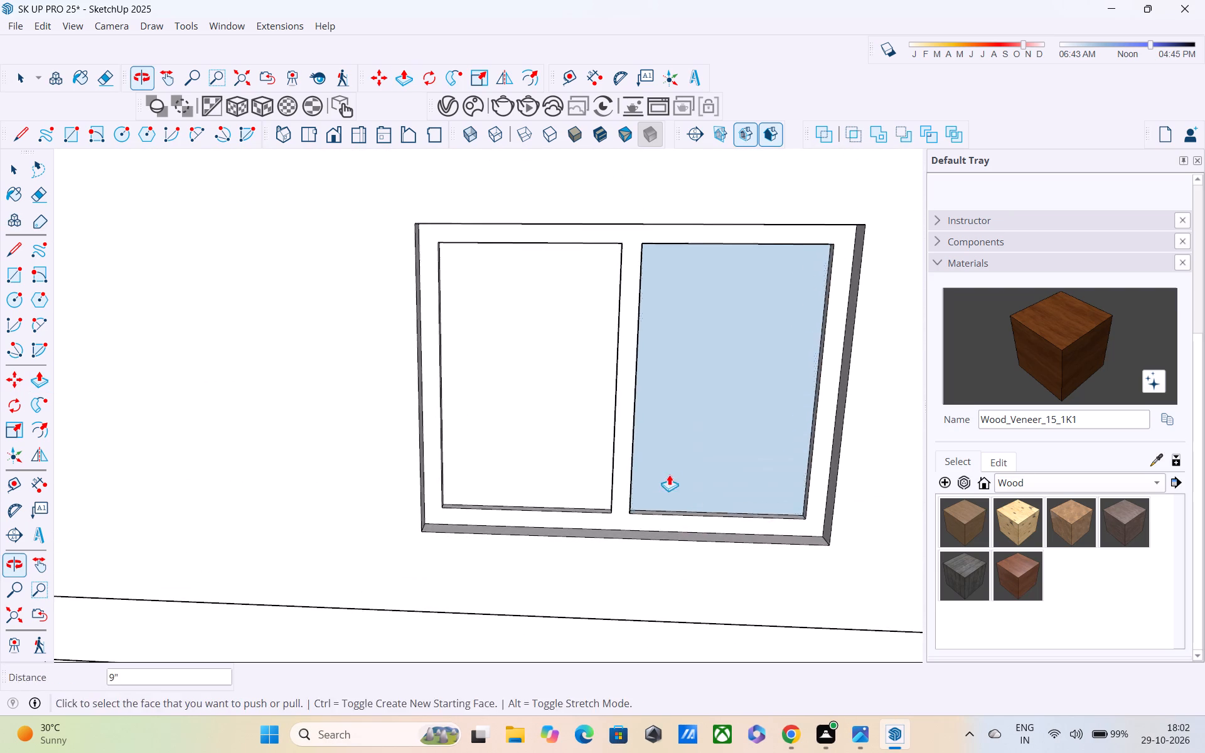
middle_drag(661, 468, 650, 419)
shift+middle_drag(647, 447, 645, 205)
middle_drag(633, 451, 632, 292)
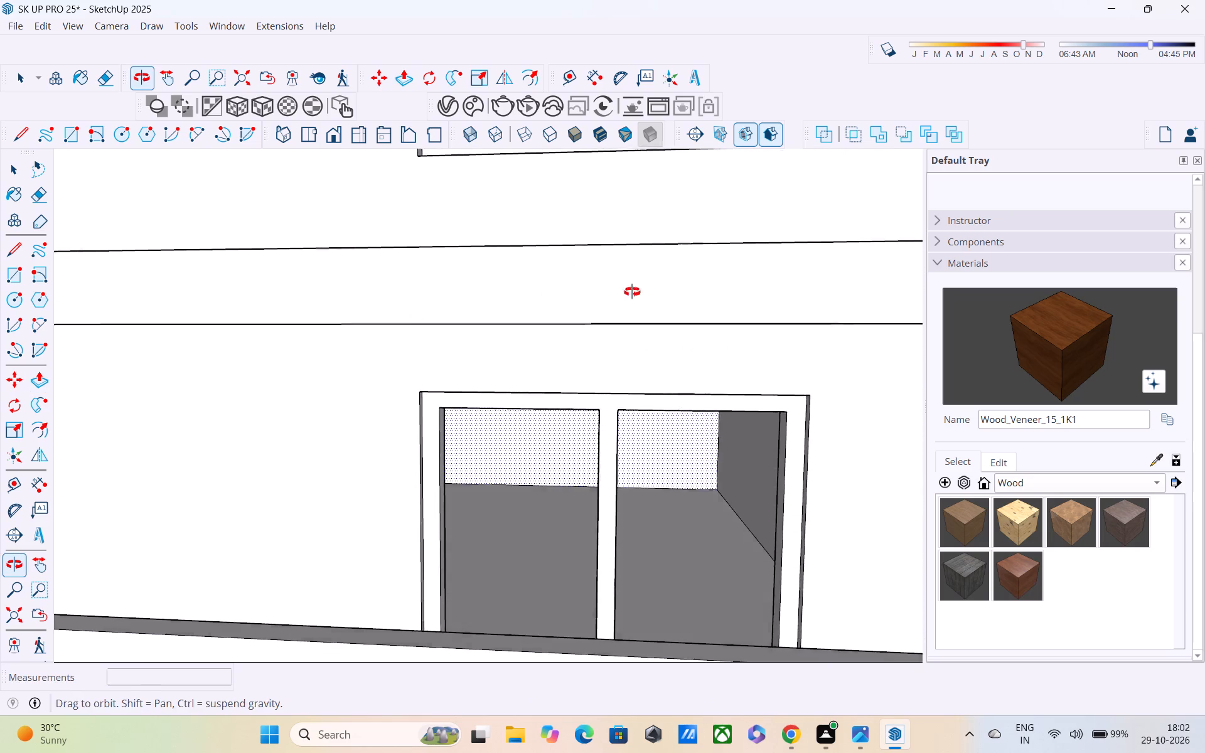
middle_drag(632, 292, 632, 294)
middle_drag(537, 502, 504, 510)
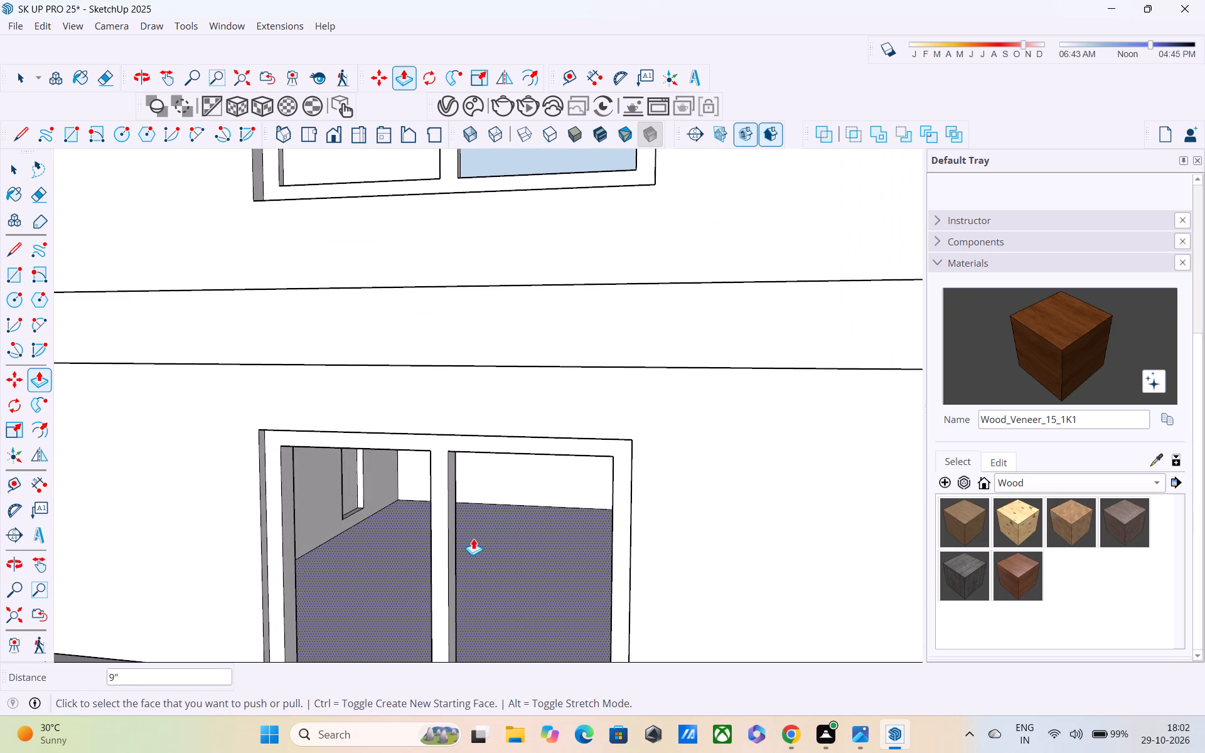
key(r)
scroll(463, 527, up, 3)
scroll(400, 489, down, 4)
middle_drag(400, 489, 491, 320)
middle_drag(484, 352, 355, 427)
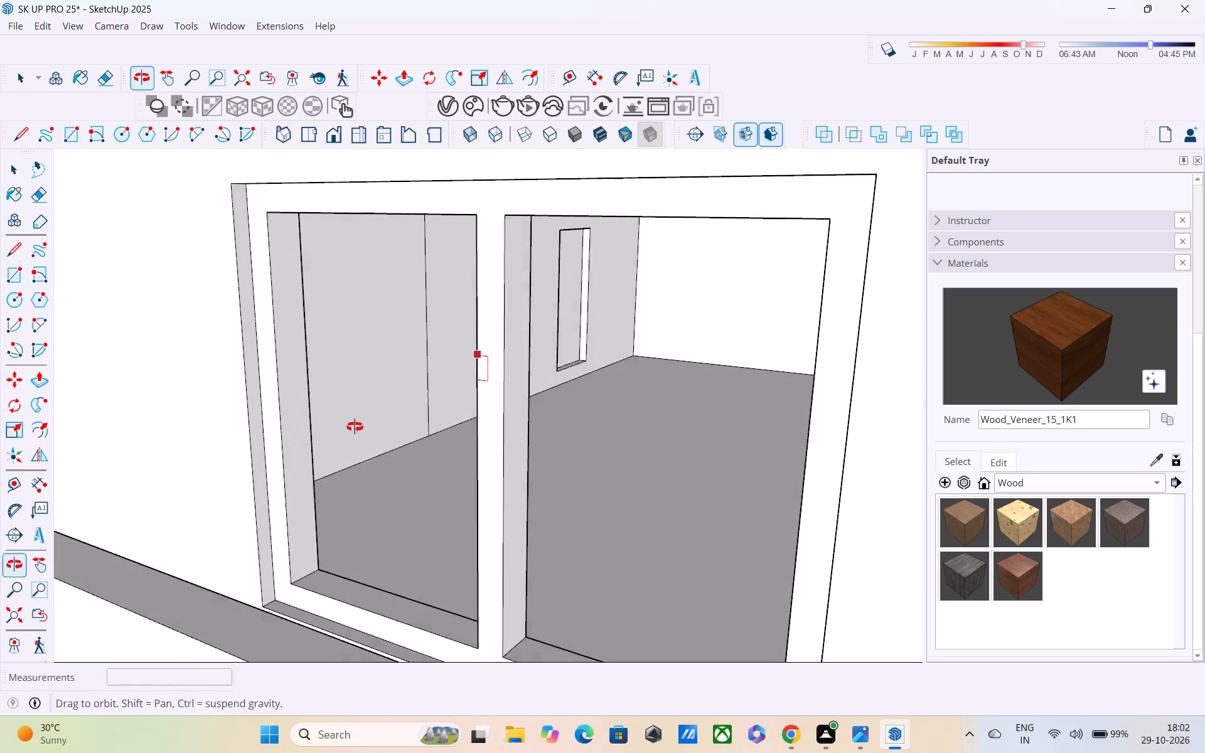
middle_drag(355, 427, 332, 310)
click(314, 262)
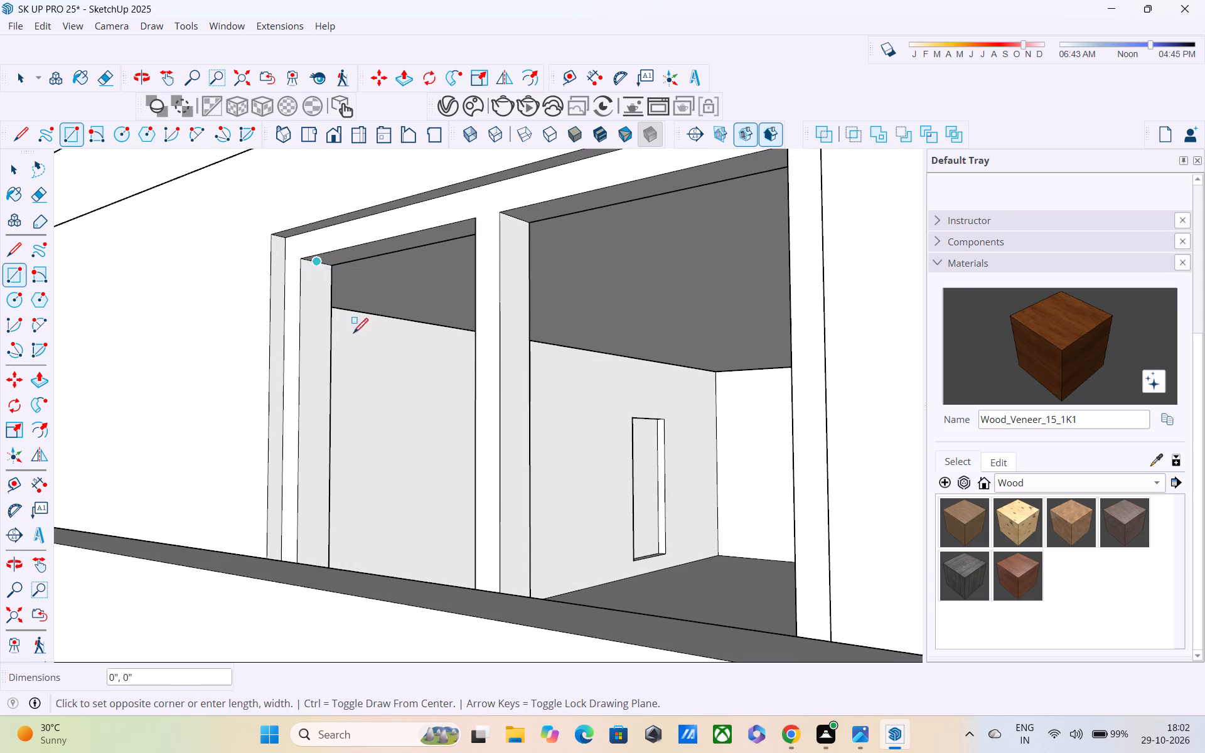
middle_drag(367, 405, 360, 97)
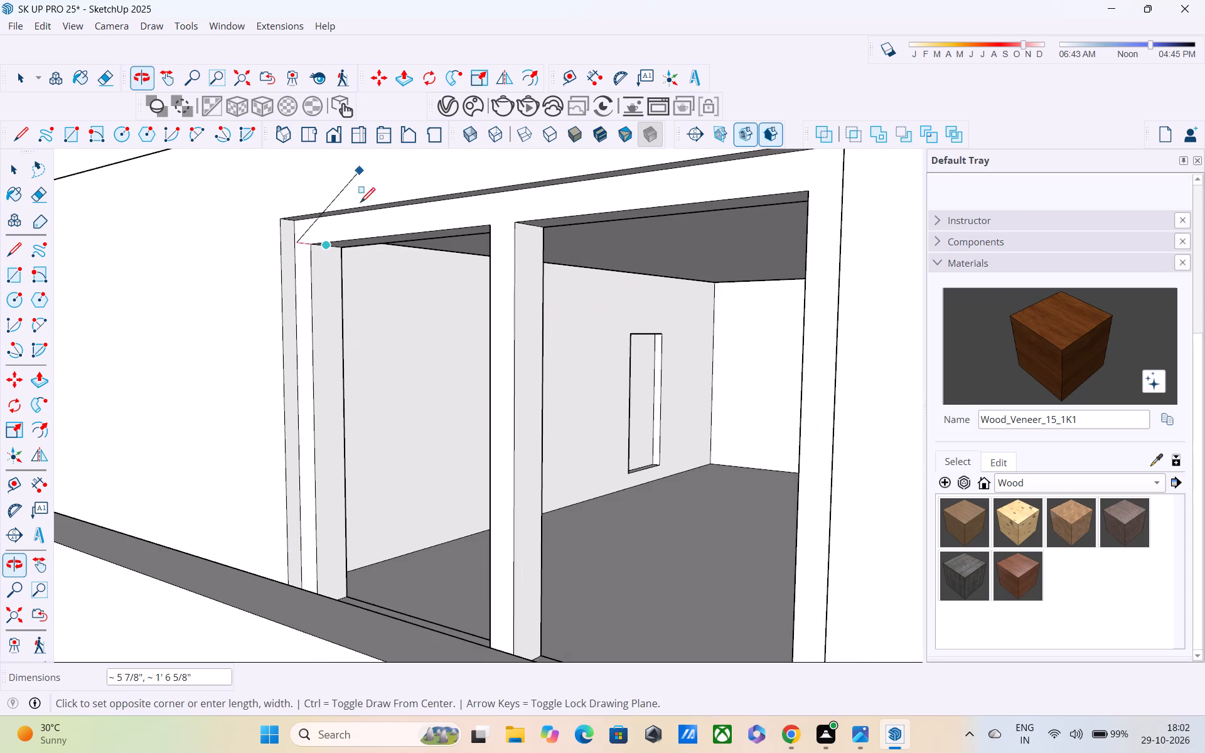
shift+middle_drag(419, 518, 420, 484)
middle_drag(419, 463, 427, 482)
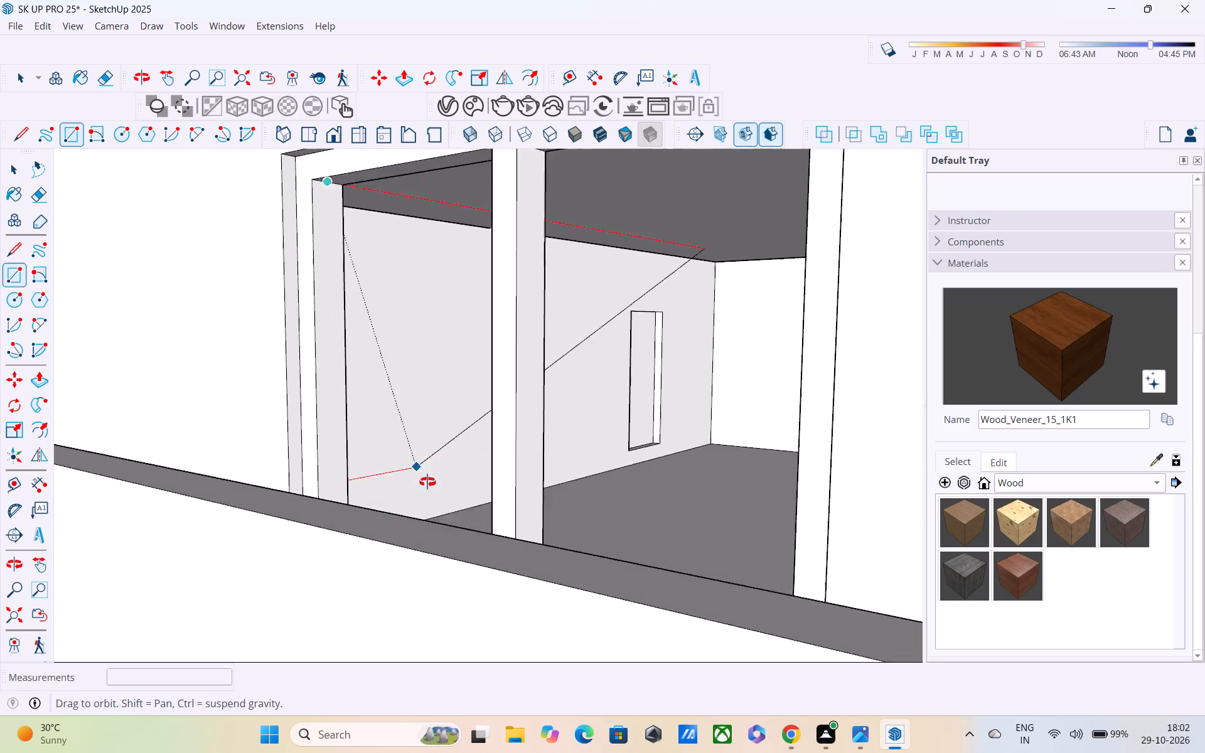
middle_drag(427, 482, 415, 367)
middle_drag(609, 574, 573, 526)
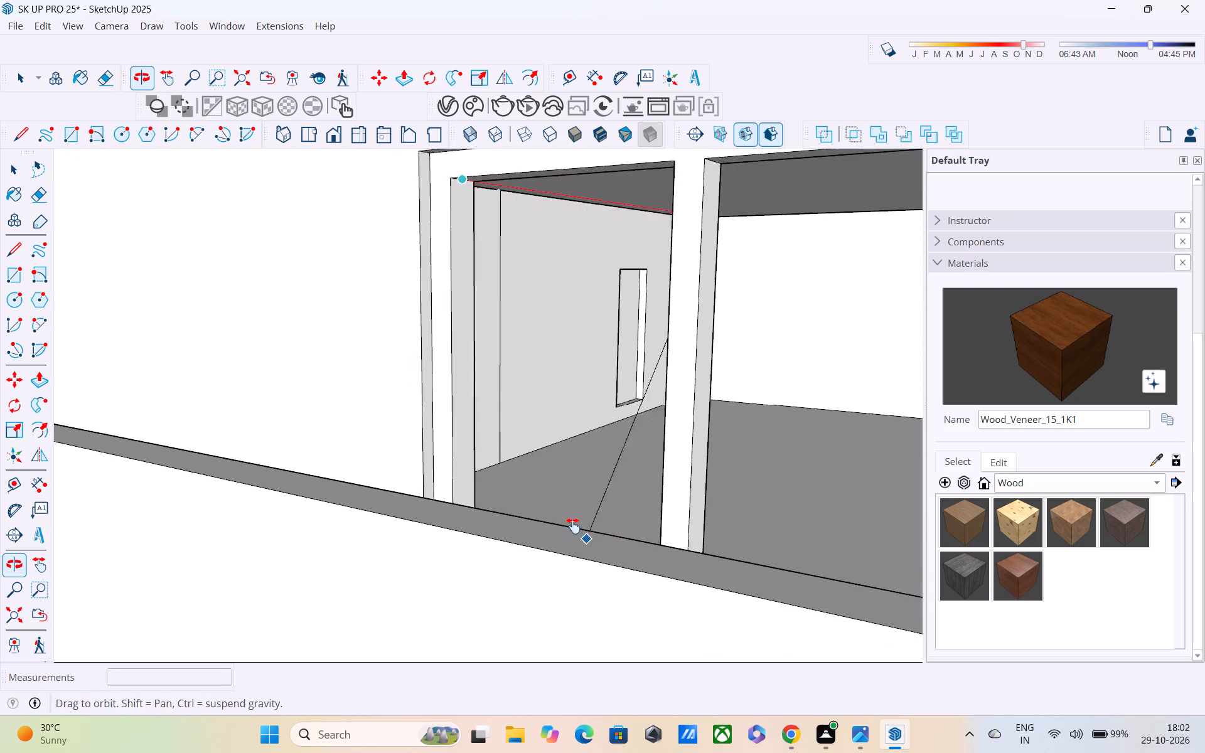
middle_drag(573, 526, 565, 513)
middle_drag(557, 481, 1078, 615)
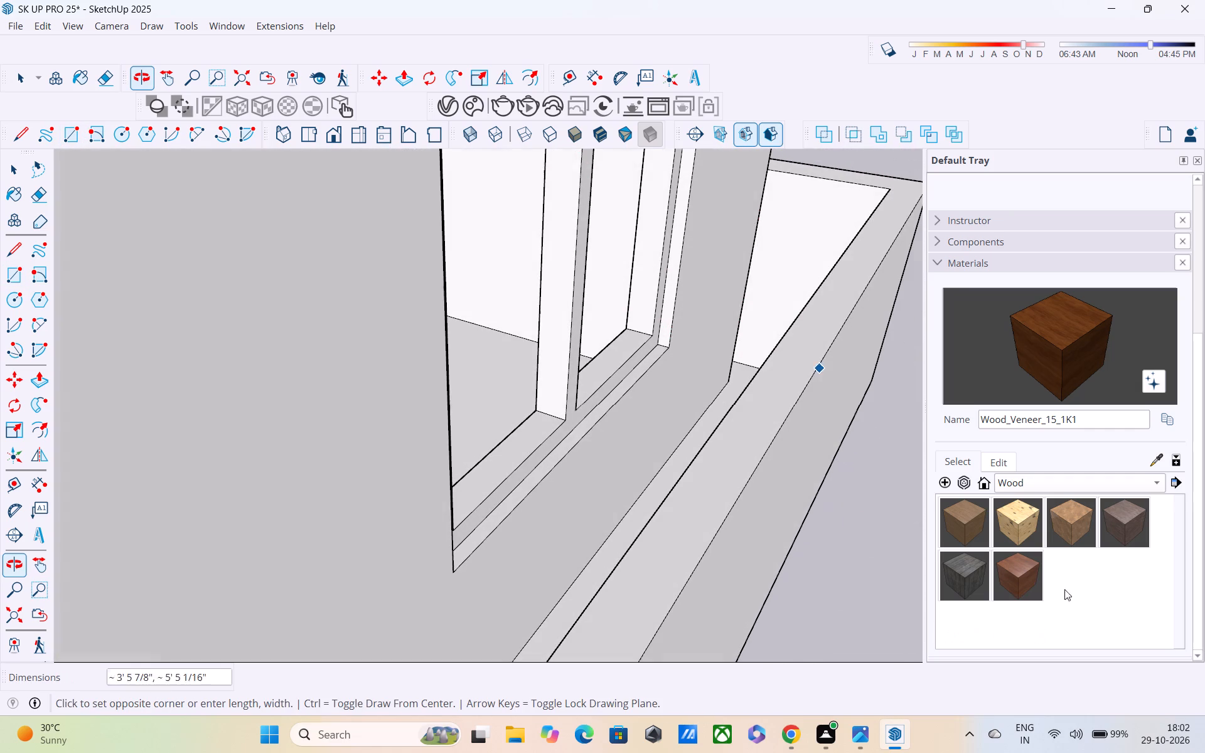
click(552, 415)
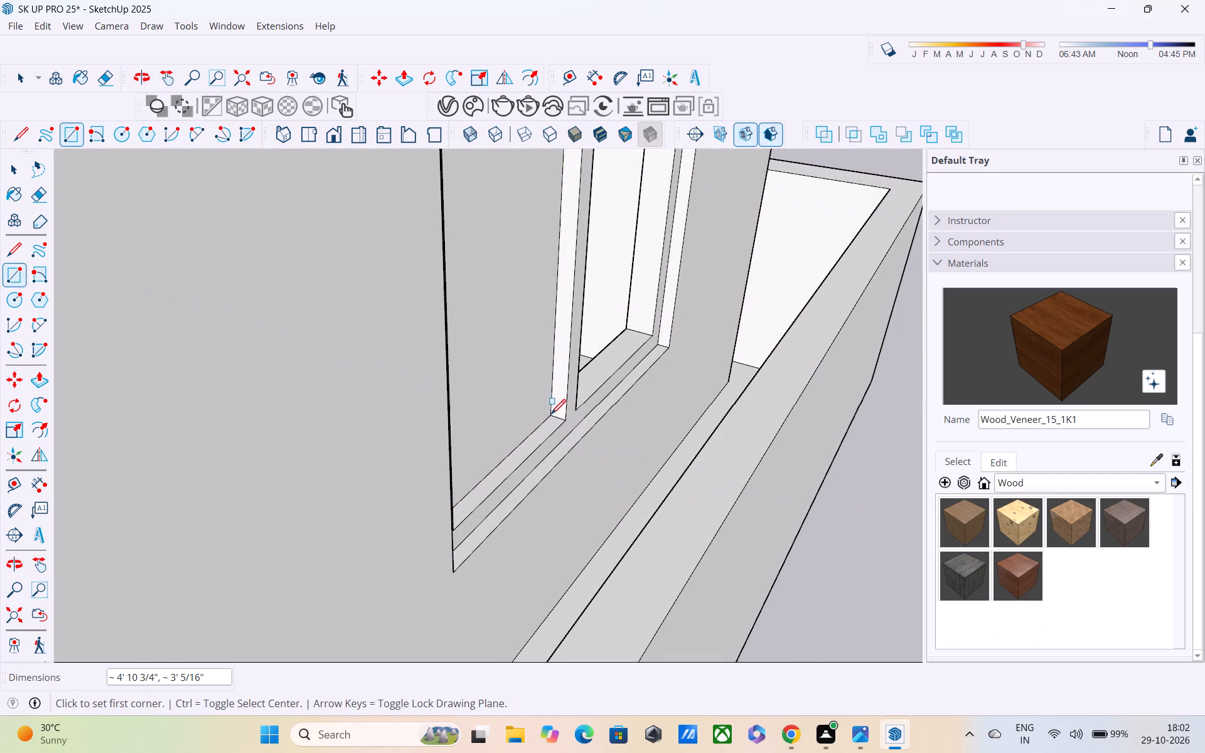
Draw a matching rectangle about 4' 10 3/4" by 3' 5/16" across the right pane opening of the bottom window.
middle_drag(601, 407, 587, 449)
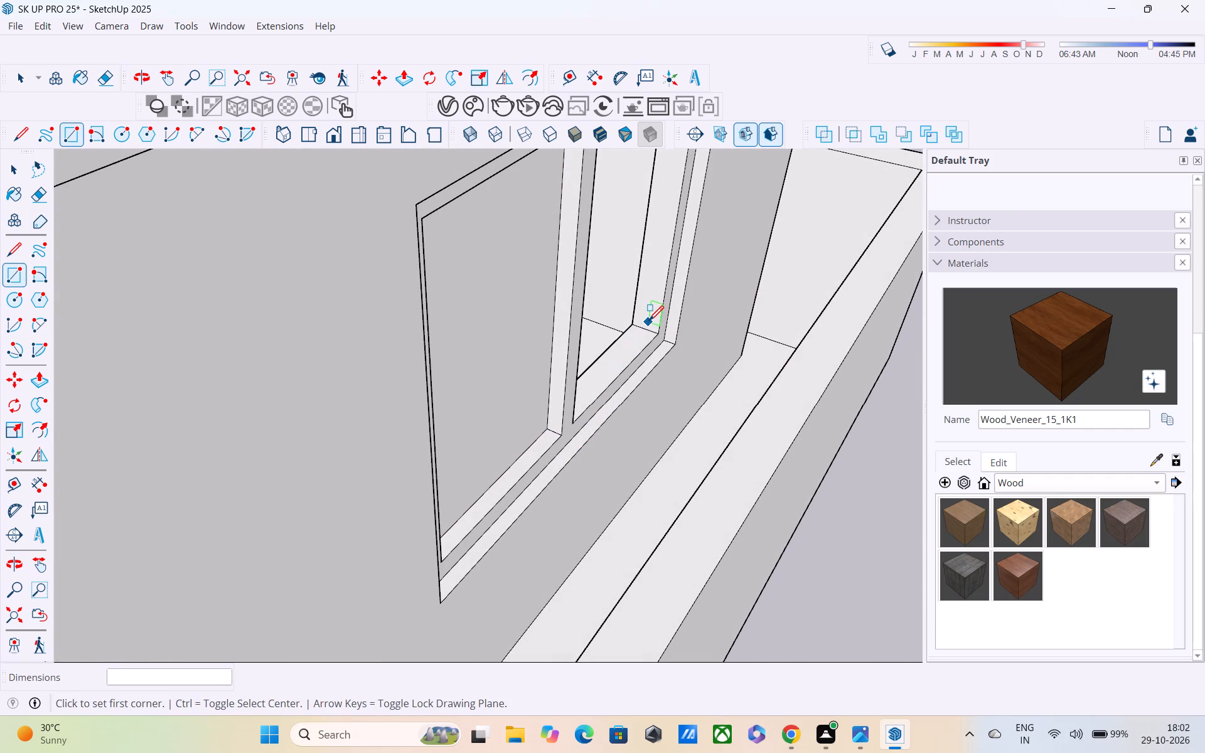
click(646, 326)
middle_drag(629, 344, 449, 380)
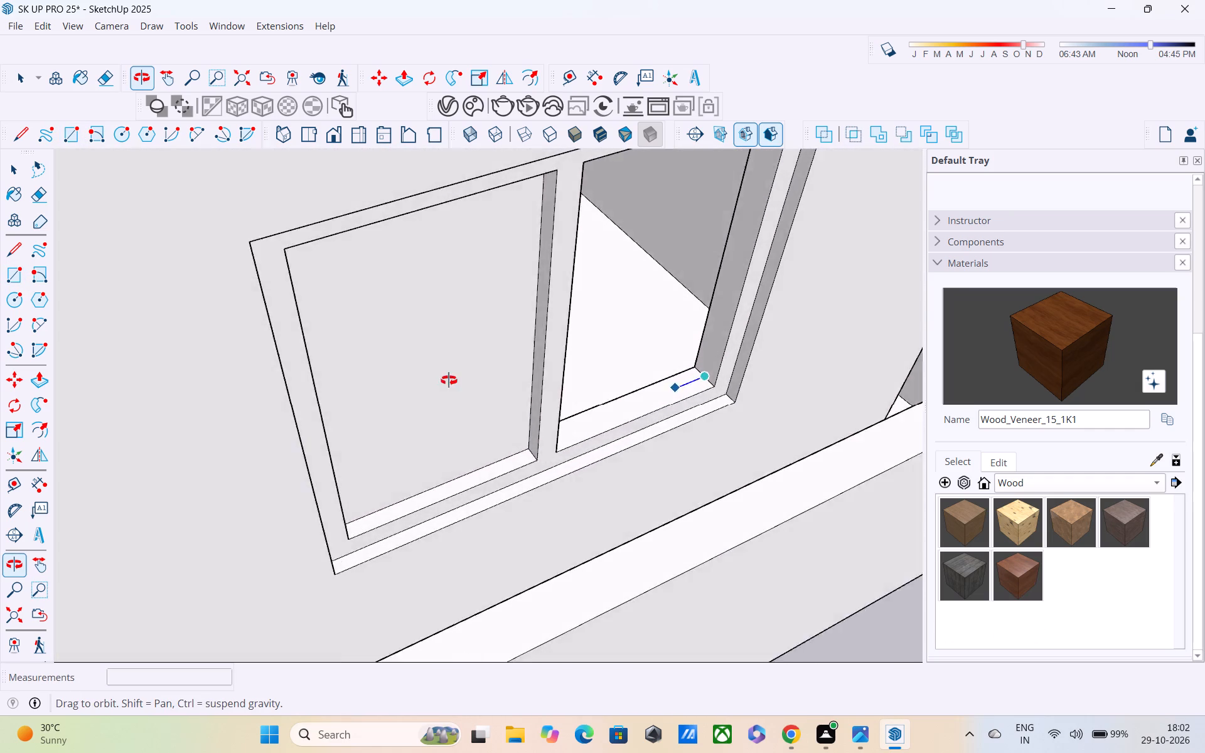
middle_drag(449, 380, 332, 313)
shift+middle_drag(501, 372, 554, 493)
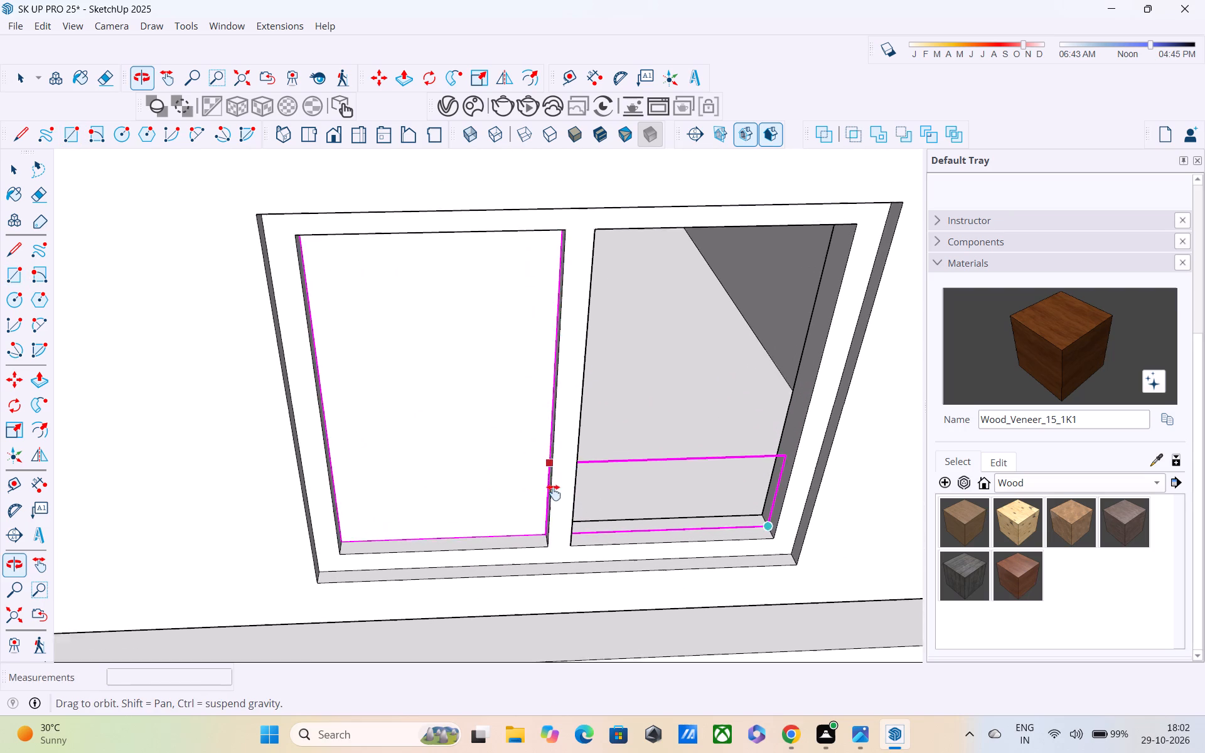
shift+middle_drag(554, 493, 557, 516)
middle_drag(734, 427, 730, 452)
middle_drag(655, 493, 699, 752)
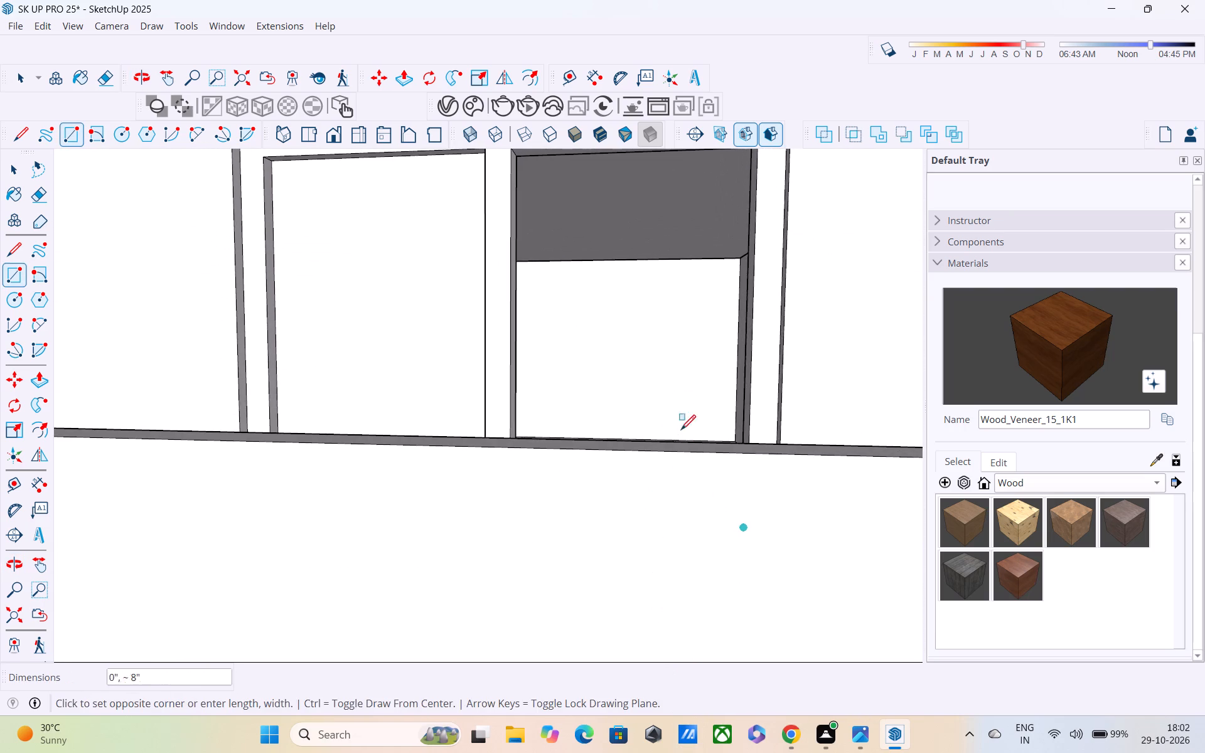
middle_drag(677, 409, 683, 443)
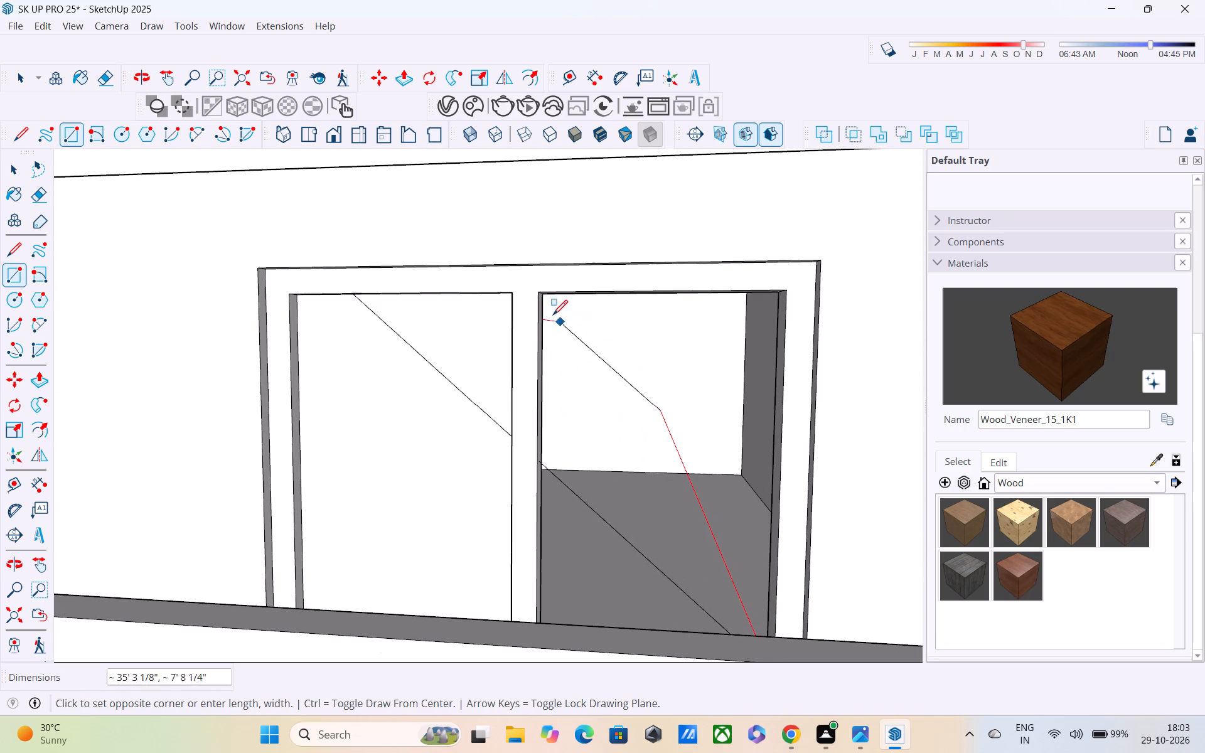
scroll(547, 312, up, 2)
click(511, 222)
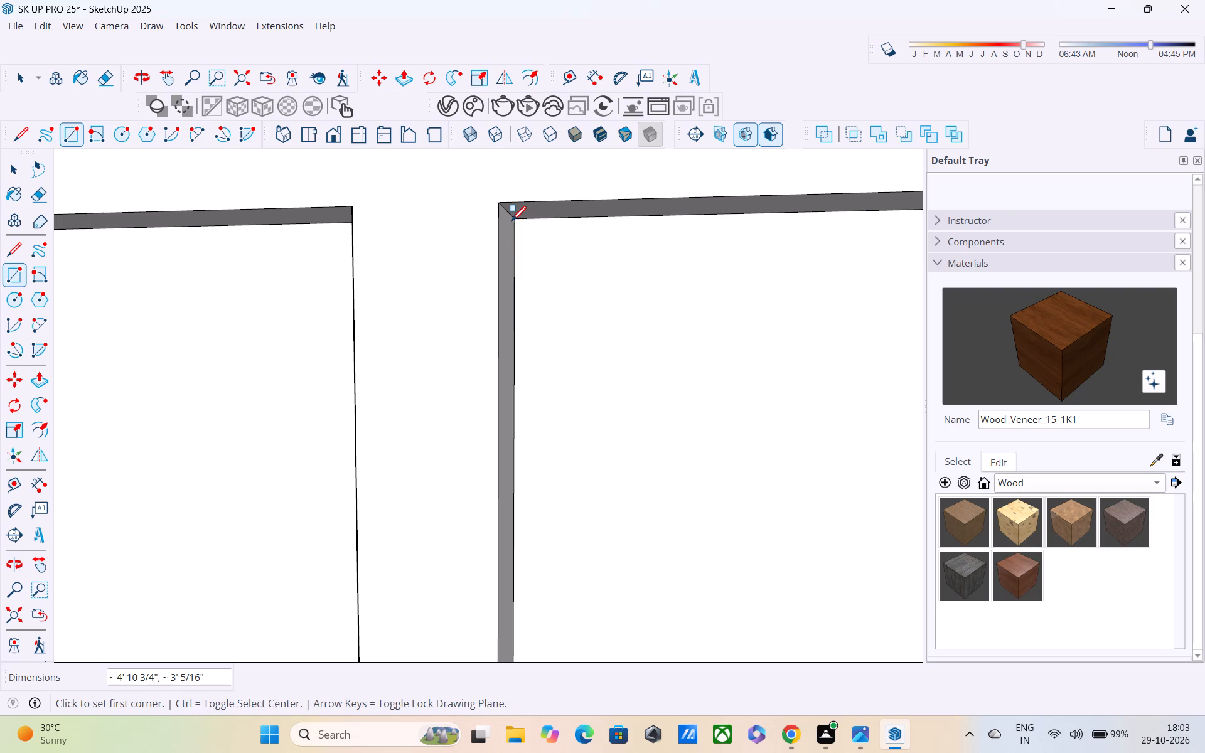
scroll(562, 290, down, 5)
key(space)
Paint the bottom window's frame face, the mullion's side and the adjacent outer jamb with the Wood_Planks_01_1K wood material.
scroll(607, 348, down, 10)
scroll(976, 461, up, 1)
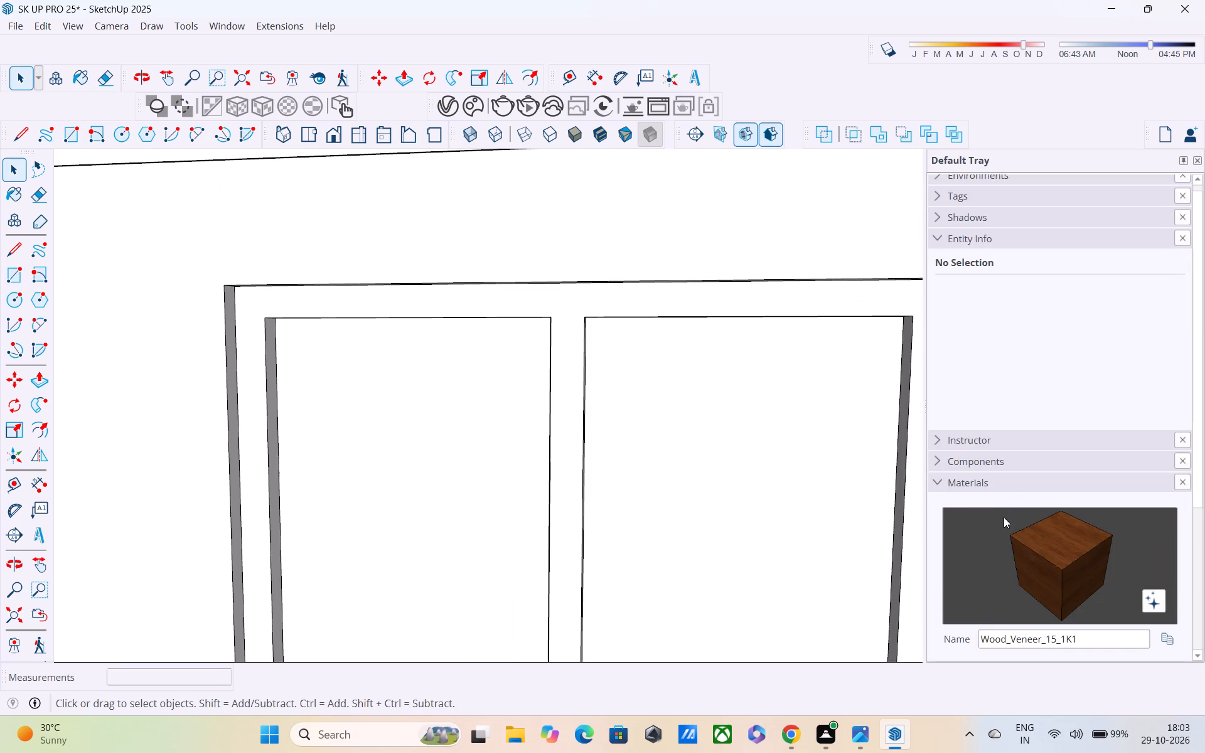
scroll(990, 525, down, 3)
scroll(781, 505, down, 5)
scroll(685, 502, down, 4)
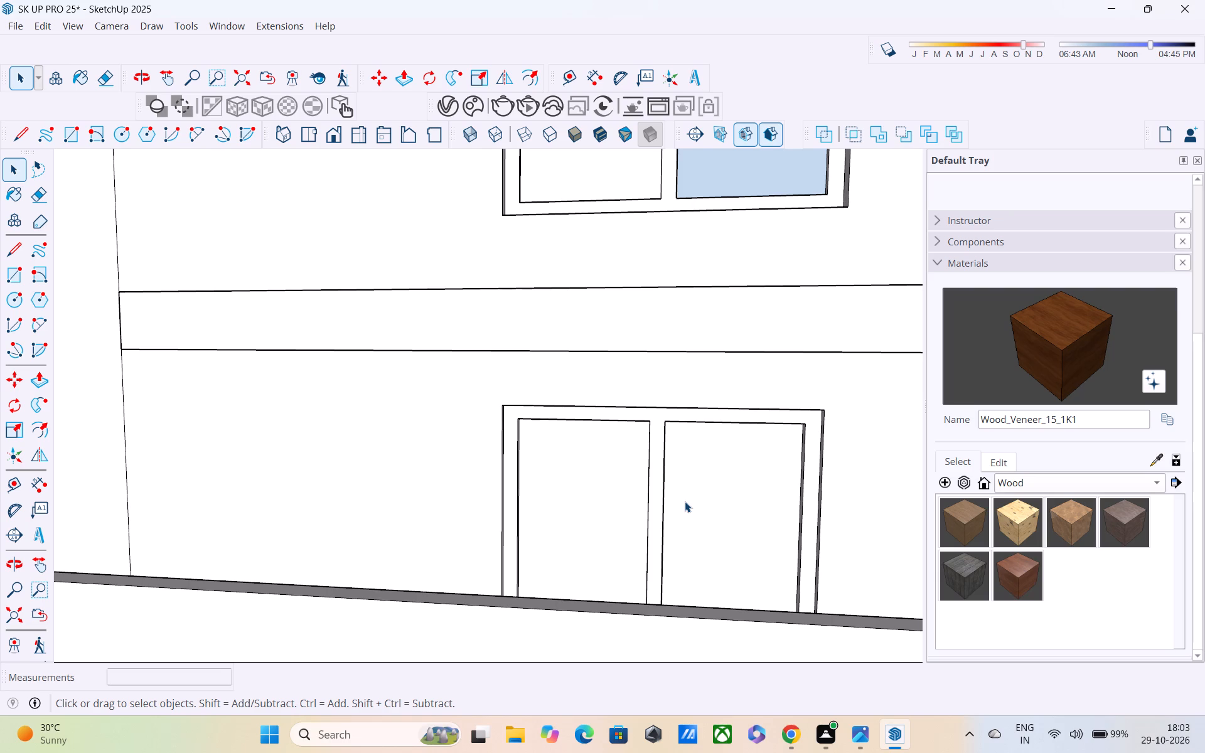
middle_drag(685, 501, 500, 605)
middle_drag(500, 605, 458, 626)
middle_drag(746, 513, 596, 592)
middle_drag(869, 422, 894, 351)
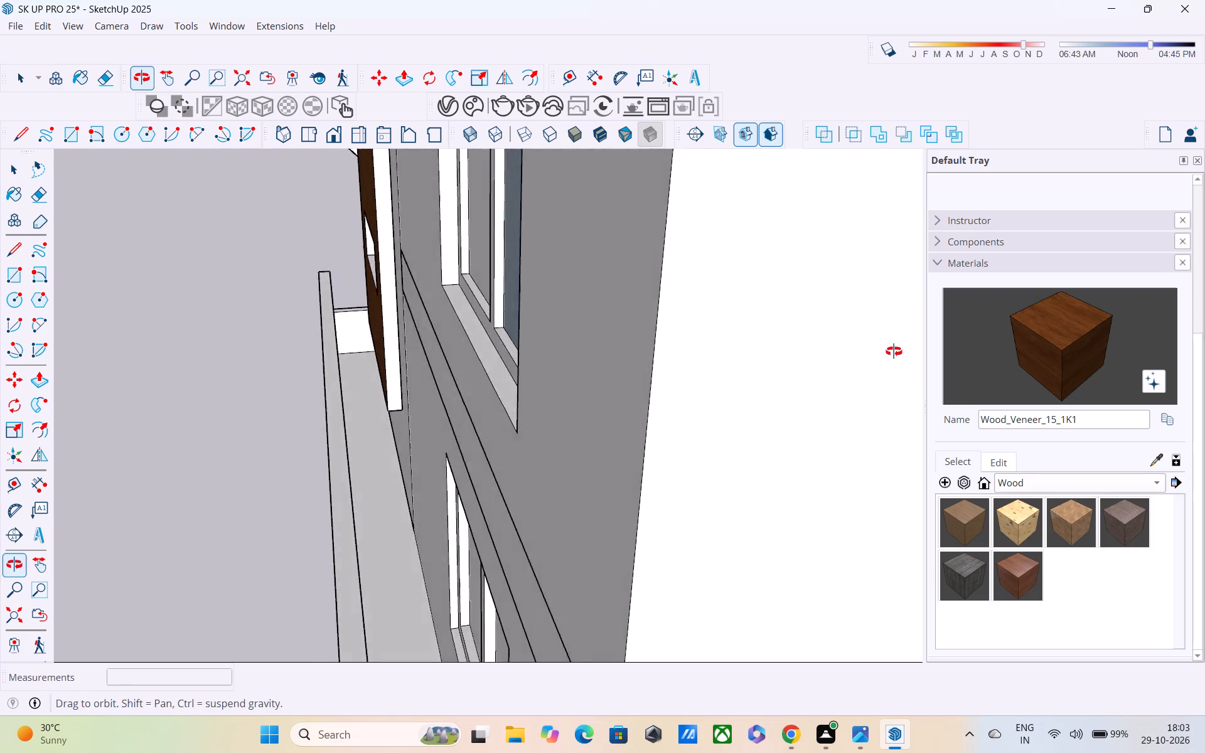
middle_drag(894, 351, 902, 337)
click(955, 566)
middle_drag(483, 603, 512, 569)
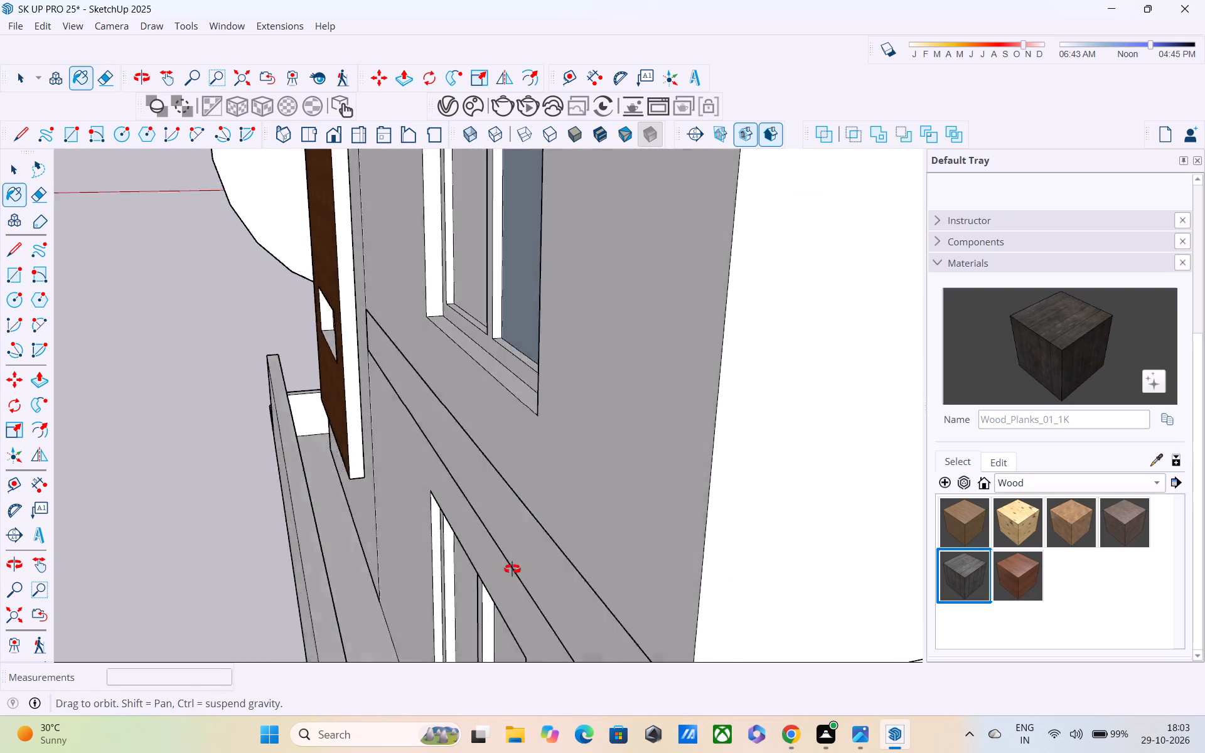
middle_drag(512, 569, 561, 501)
scroll(542, 545, up, 3)
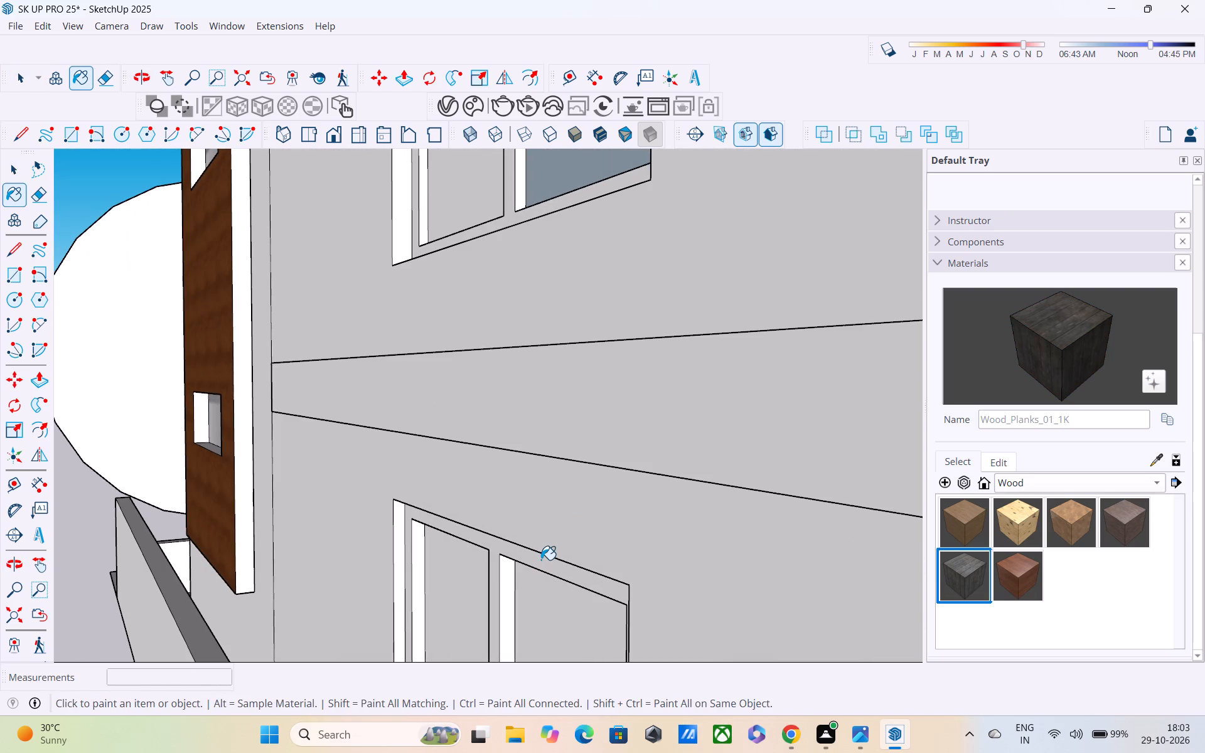
click(541, 567)
middle_drag(543, 575, 616, 602)
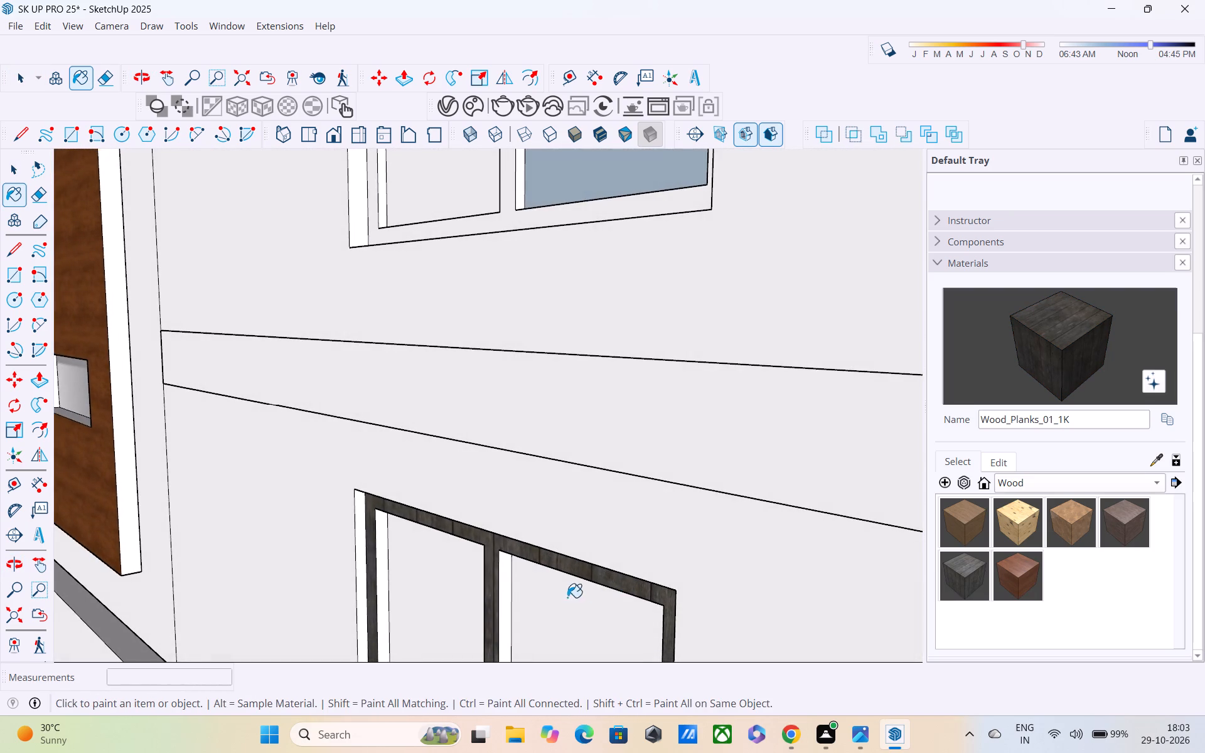
scroll(509, 596, up, 2)
click(505, 592)
drag(359, 538, 356, 535)
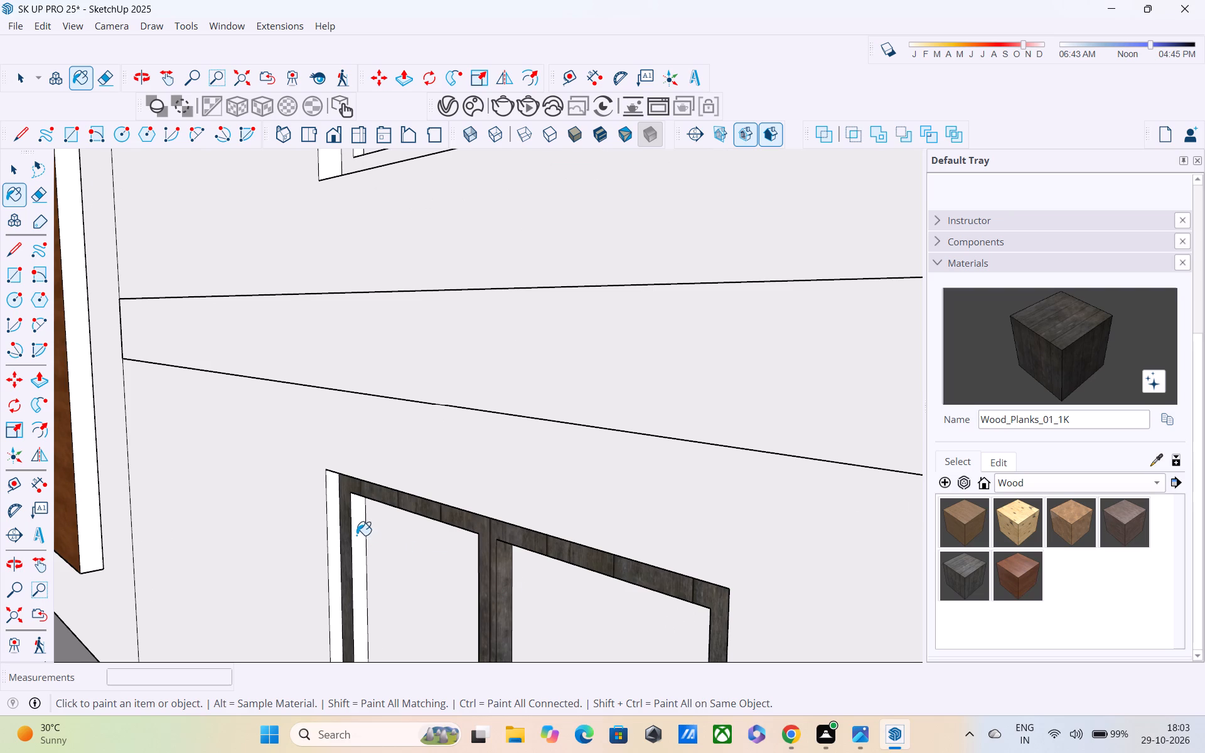
drag(356, 535, 353, 531)
Paint both inner sills, the far jamb and the mullion's other side of the bottom window with Wood_Planks_01_1K.
shift+middle_drag(372, 544, 367, 353)
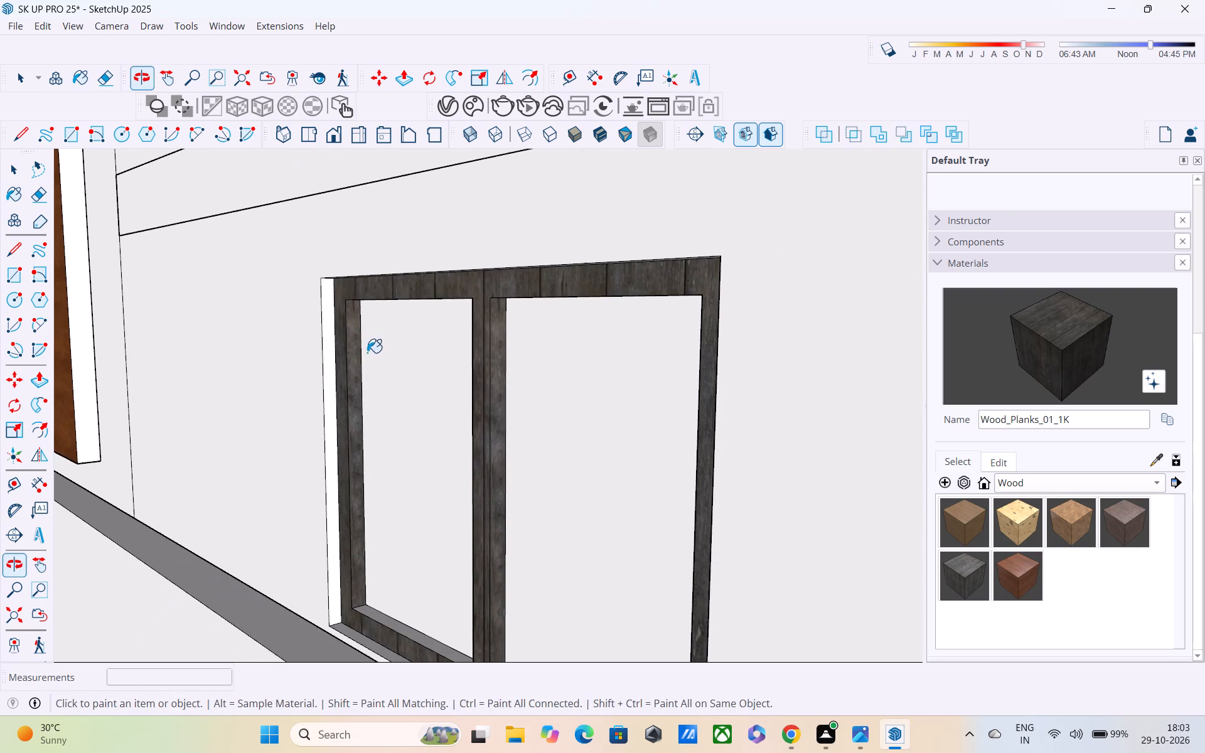
middle_drag(442, 542, 427, 489)
scroll(418, 587, up, 3)
click(415, 599)
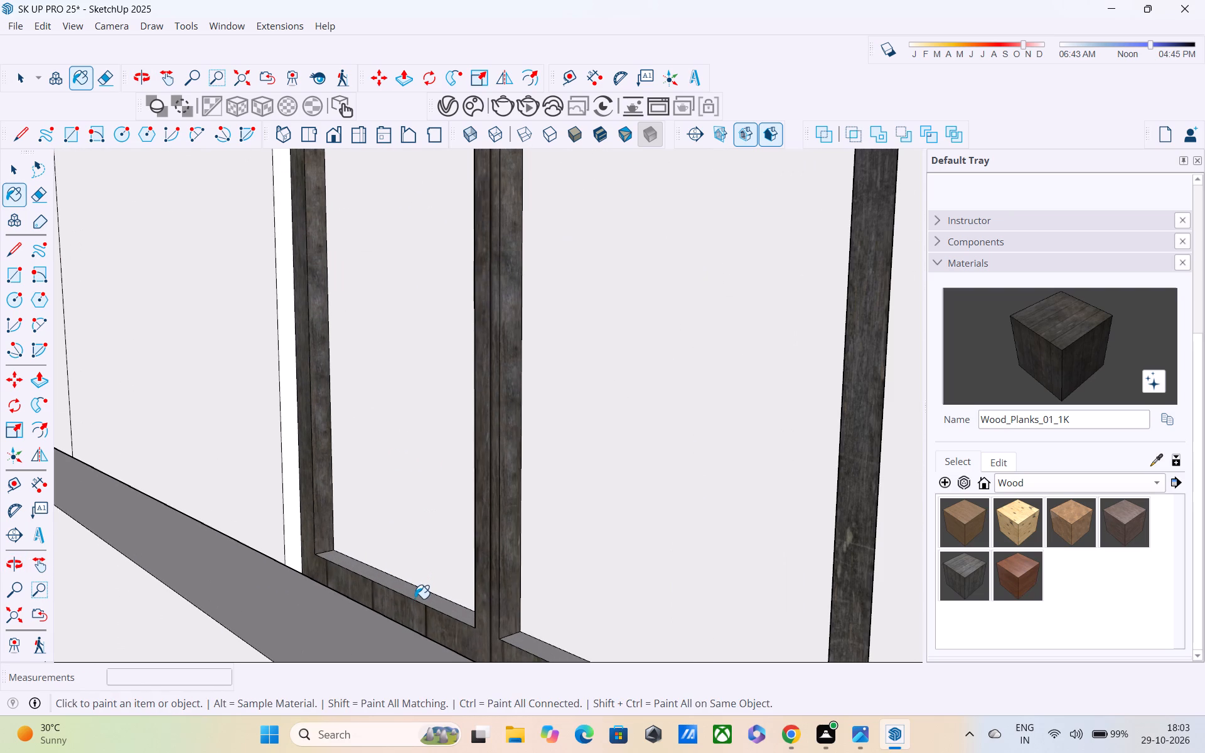
click(563, 656)
middle_drag(558, 631, 549, 619)
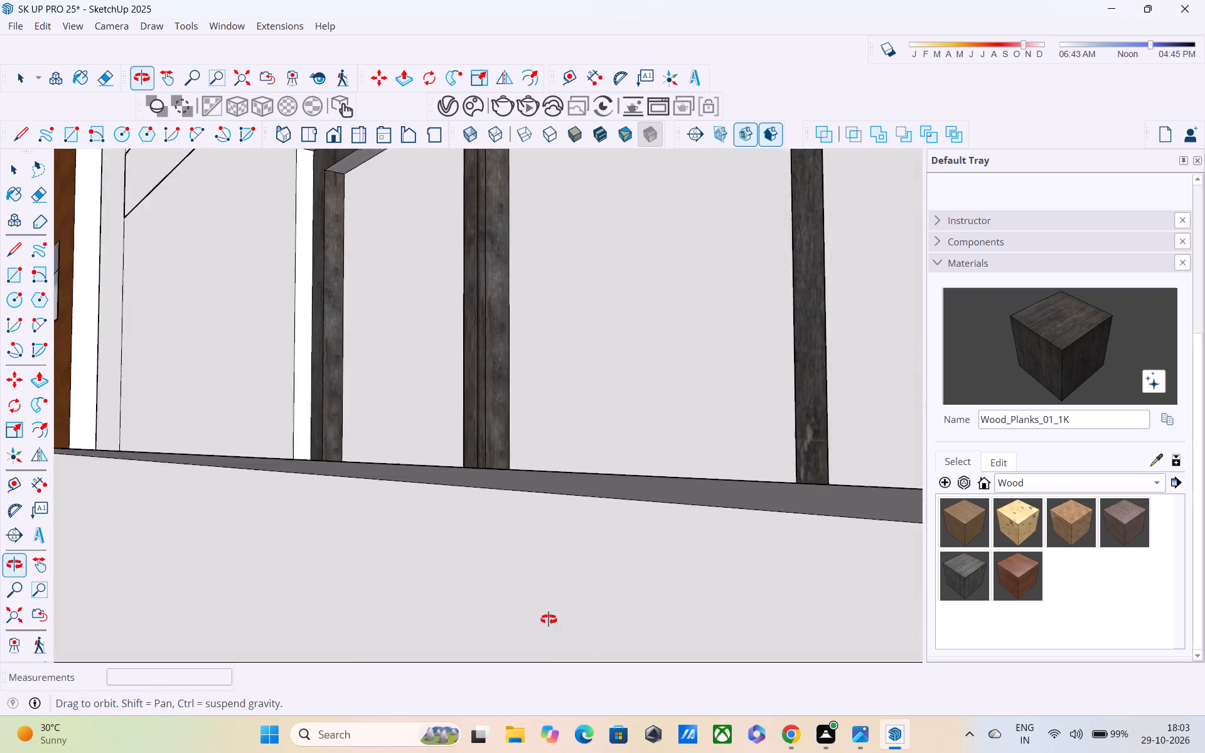
middle_drag(549, 619, 576, 650)
shift+middle_drag(661, 648, 589, 609)
middle_drag(654, 624, 786, 613)
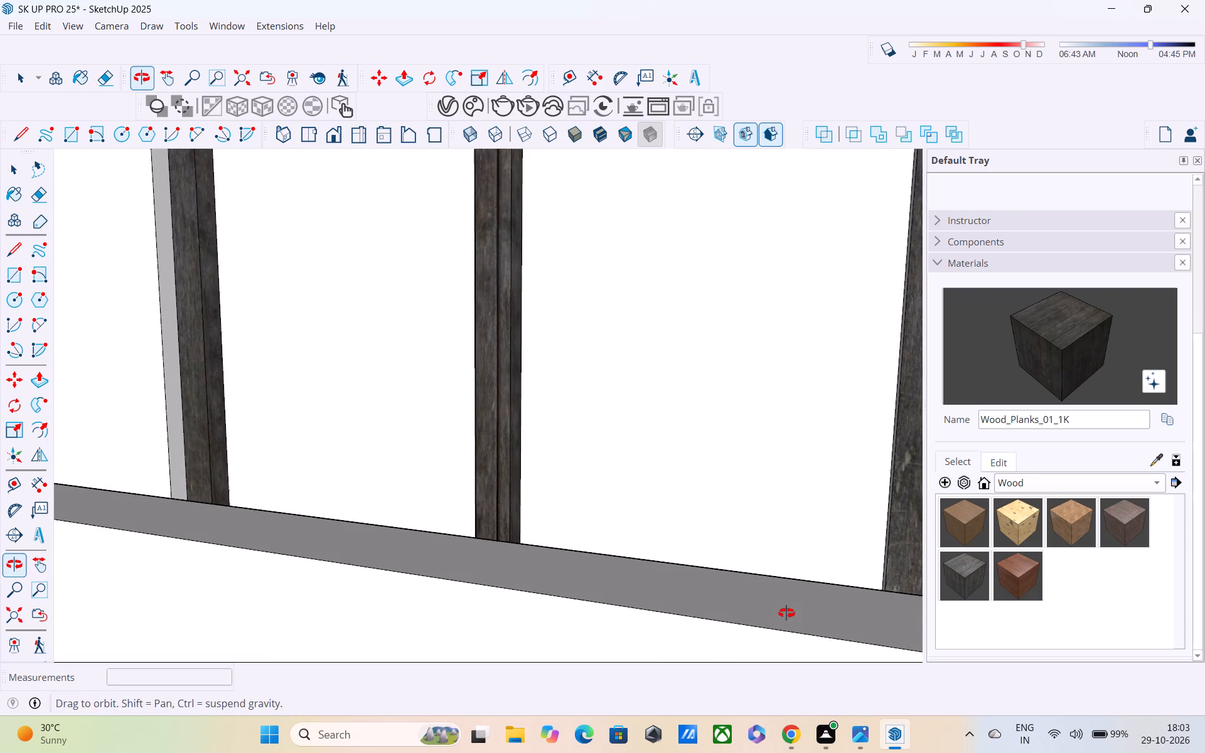
middle_drag(786, 613, 224, 752)
middle_drag(869, 595, 1050, 573)
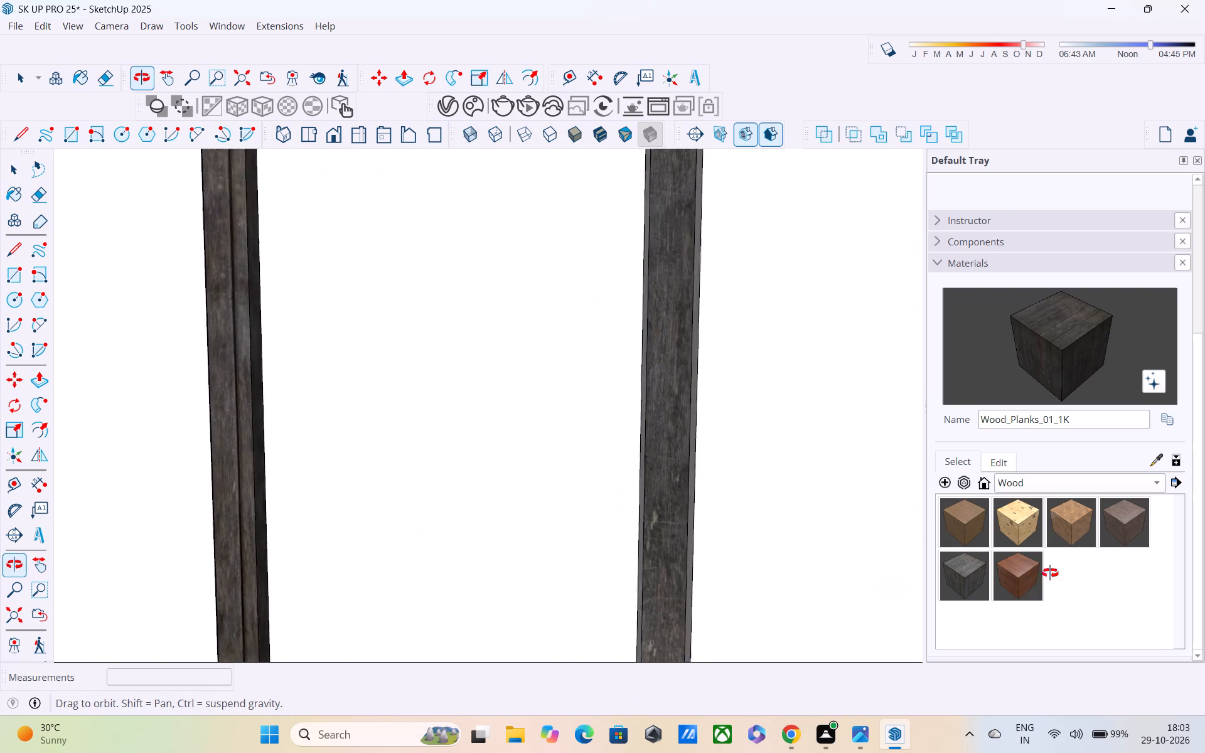
middle_drag(1050, 573, 1204, 553)
click(692, 447)
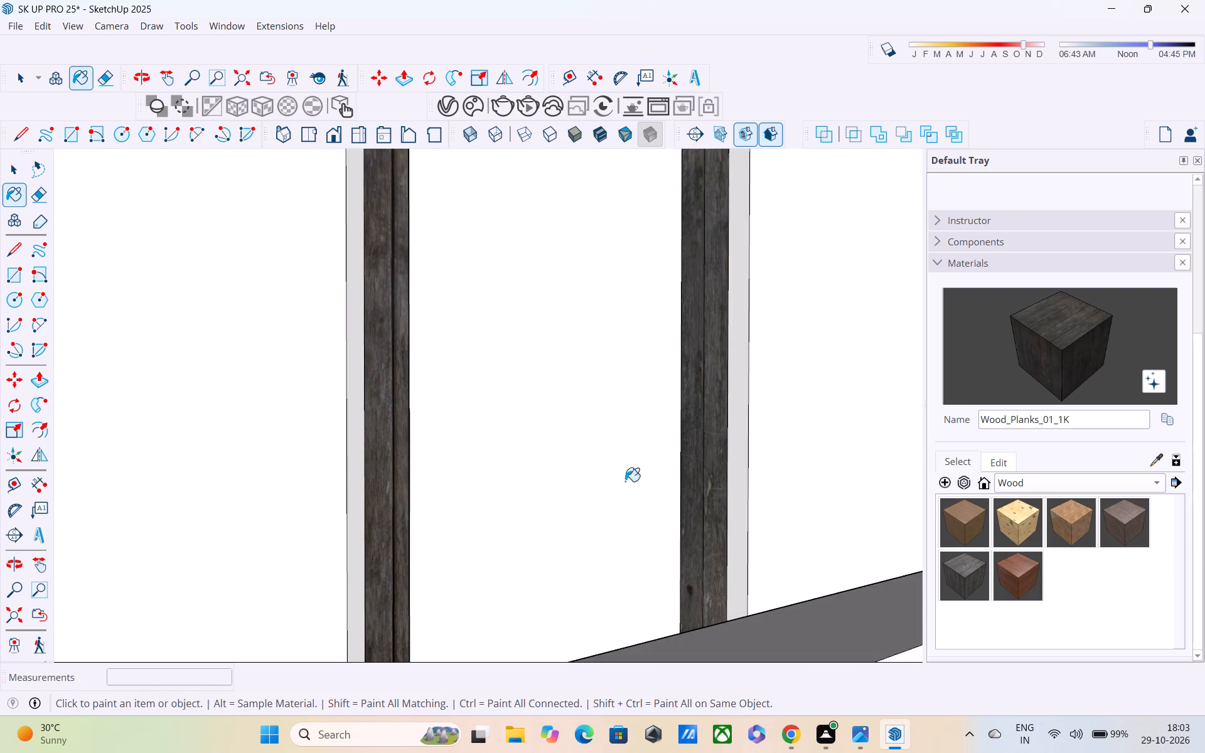
click(350, 475)
Paint the undersides of the frame's head above both pane openings of the bottom window with Wood_Planks_01_1K.
middle_drag(355, 474, 547, 666)
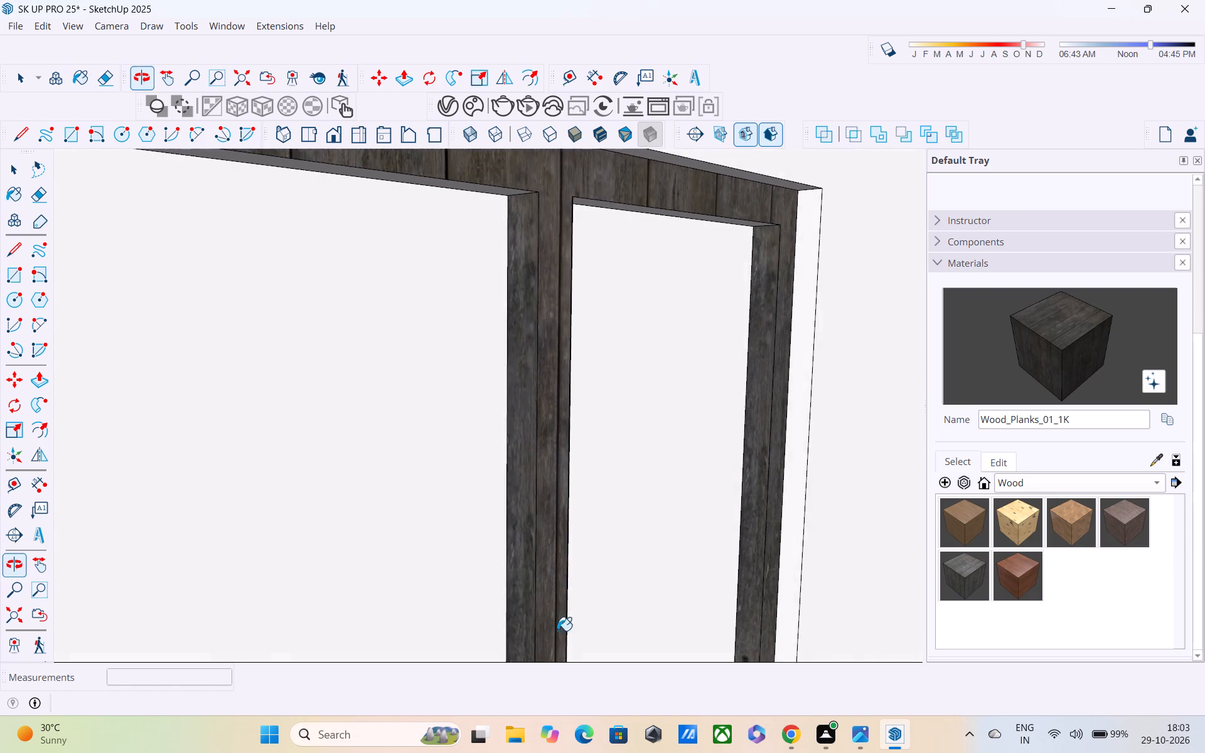
scroll(559, 599, down, 5)
middle_drag(540, 525, 519, 324)
click(506, 301)
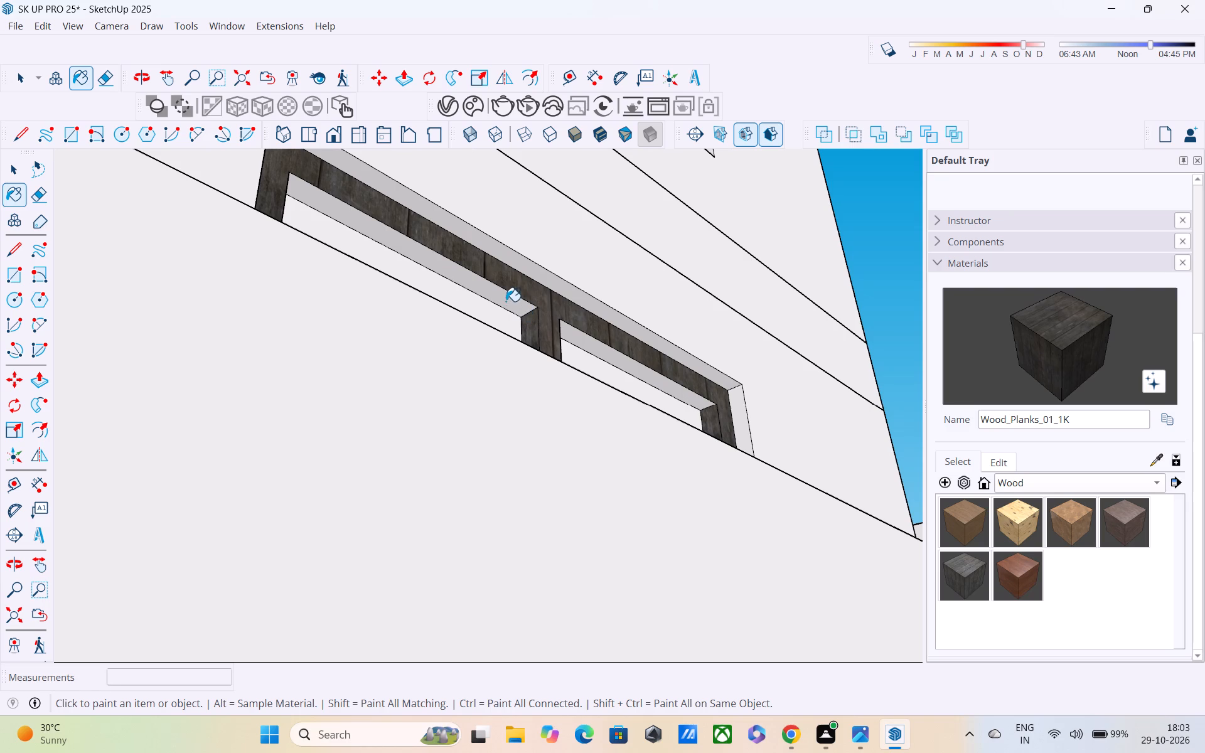
click(601, 345)
Paint the lower window's frame face, both inner sills, mullion side and glazed pane's jamb with Wood_Planks_01_1K, on the window above the bottom one.
middle_drag(601, 345, 626, 464)
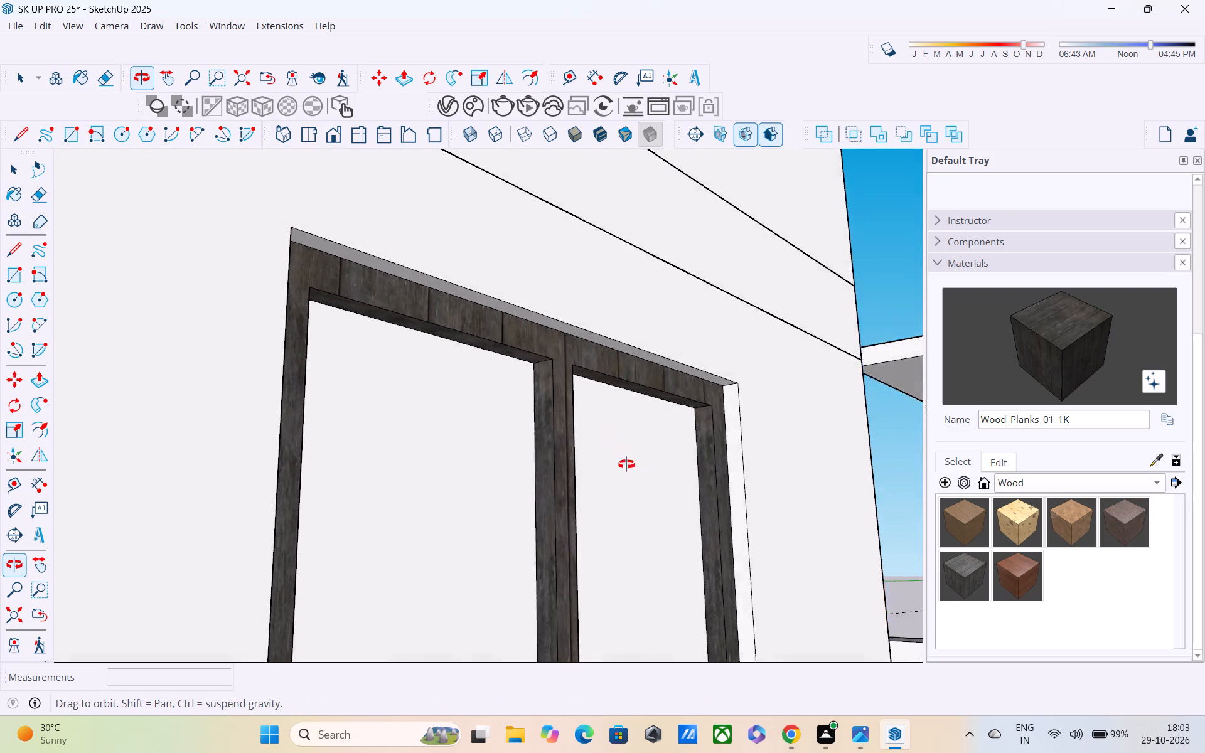
middle_drag(626, 464, 665, 752)
middle_drag(594, 191, 611, 360)
click(577, 316)
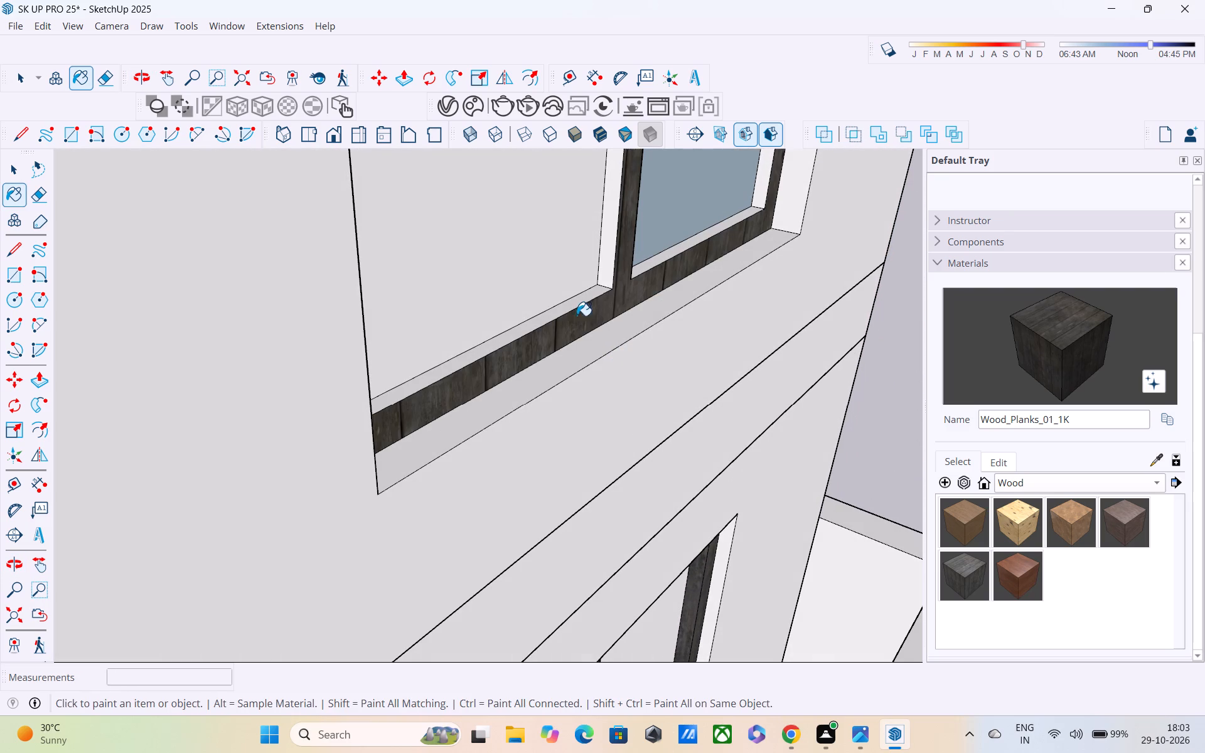
click(572, 304)
click(663, 265)
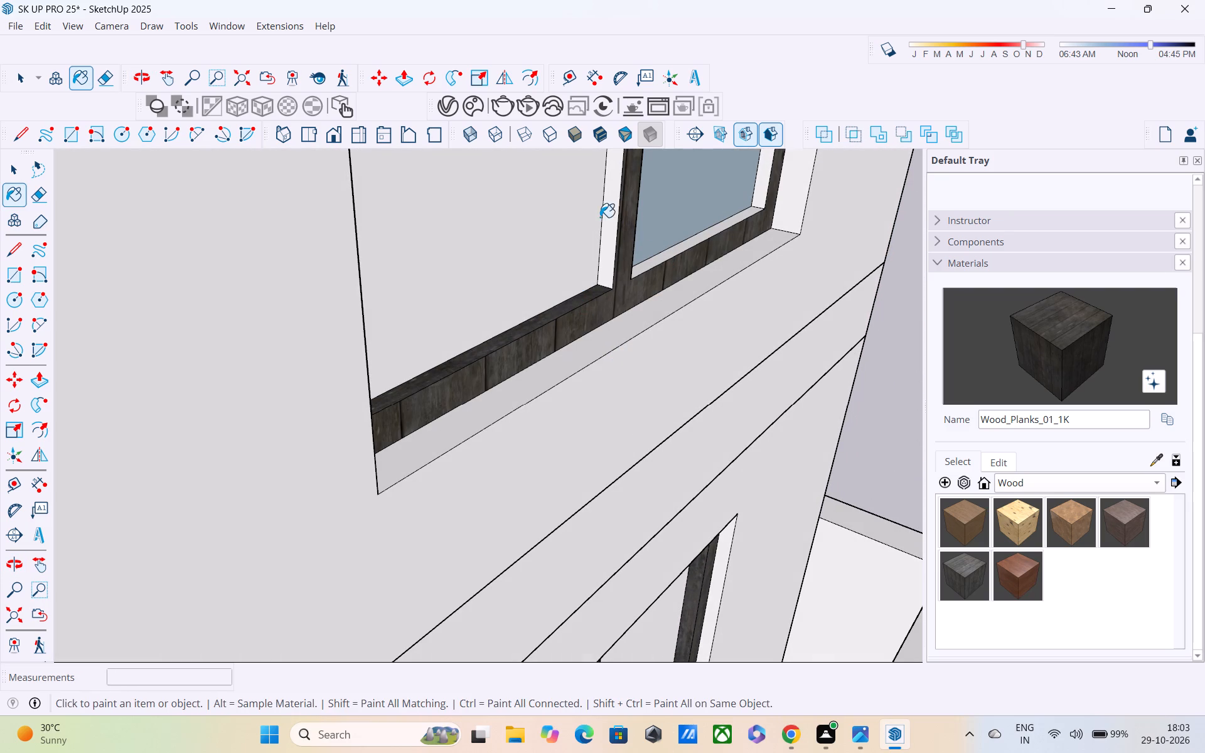
click(609, 221)
click(667, 258)
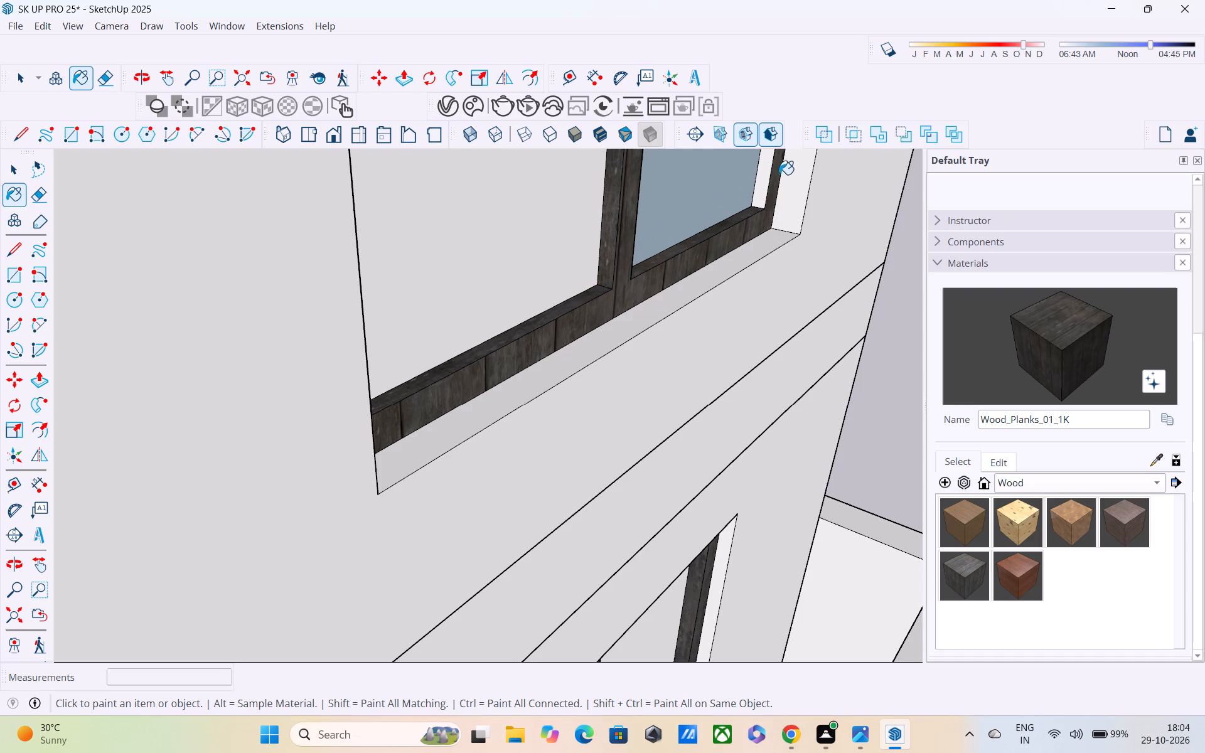
click(765, 158)
Paint both head undersides and the remaining outer jamb of the lower window's pane openings with Wood_Planks_01_1K.
middle_drag(783, 206, 817, 361)
shift+scroll(790, 349, down, 1)
shift+middle_drag(790, 353, 797, 498)
middle_drag(734, 323, 710, 172)
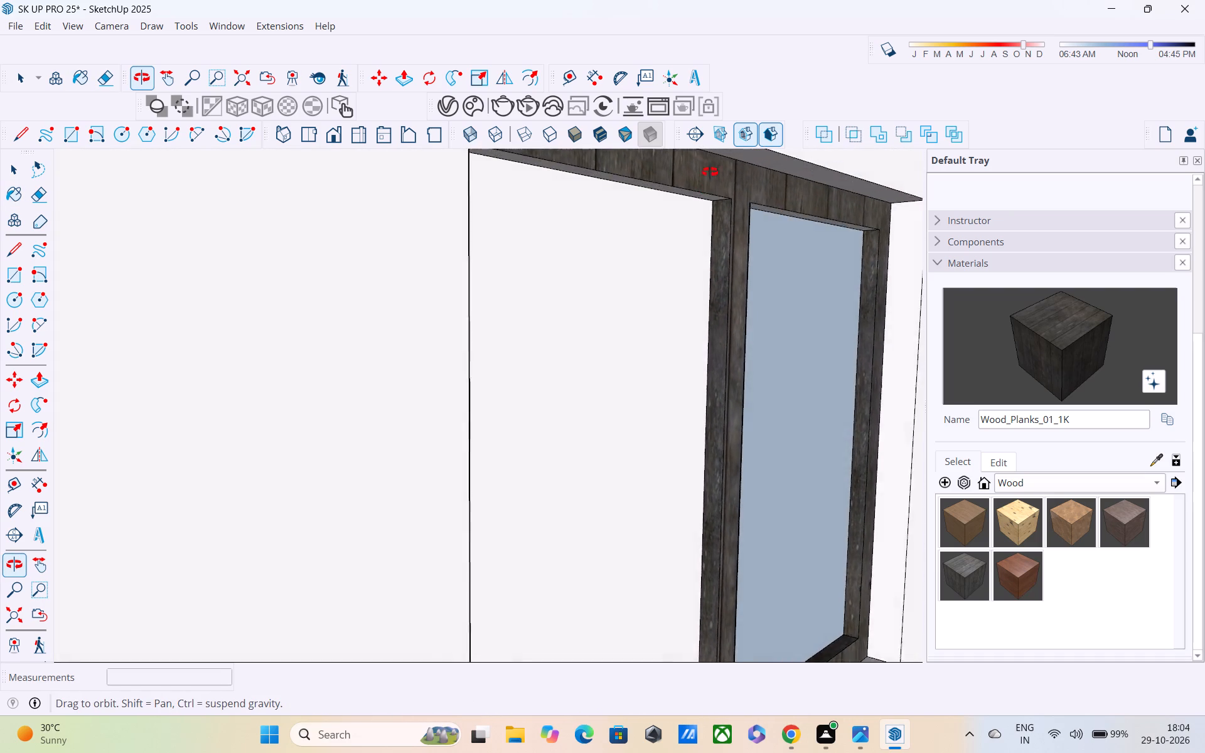
middle_drag(710, 172, 720, 146)
click(699, 199)
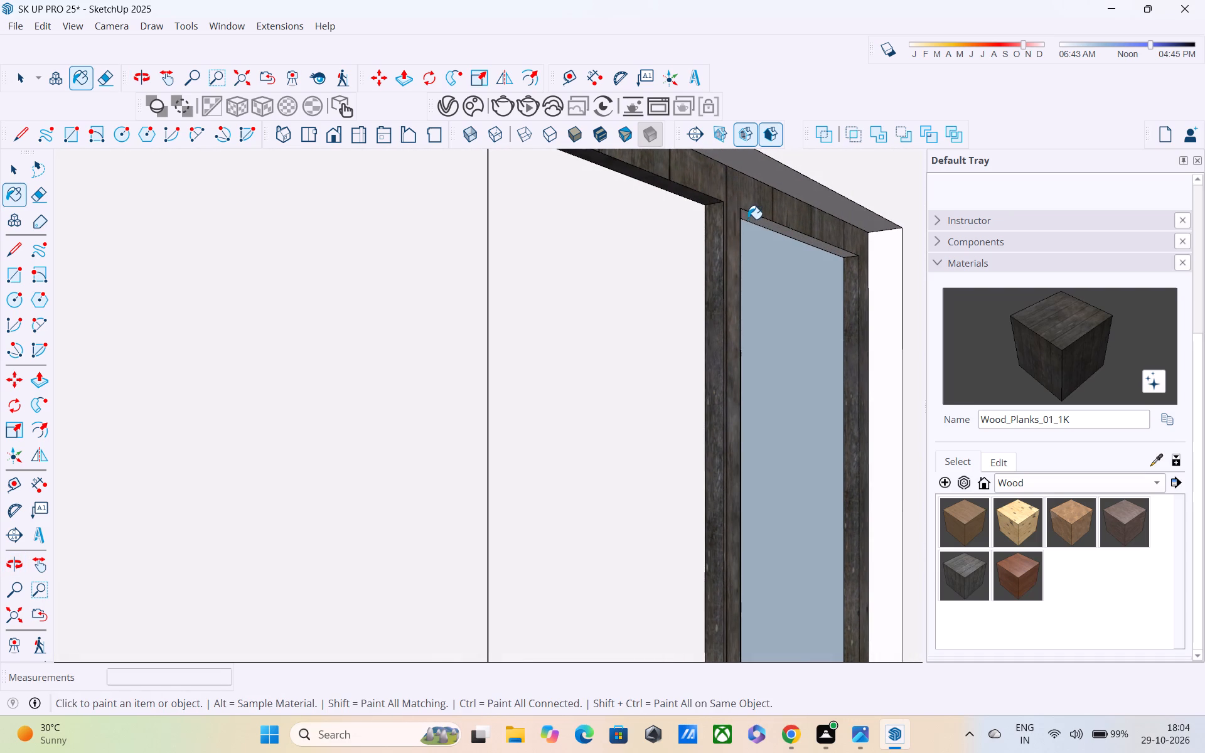
click(759, 219)
middle_drag(763, 220, 542, 238)
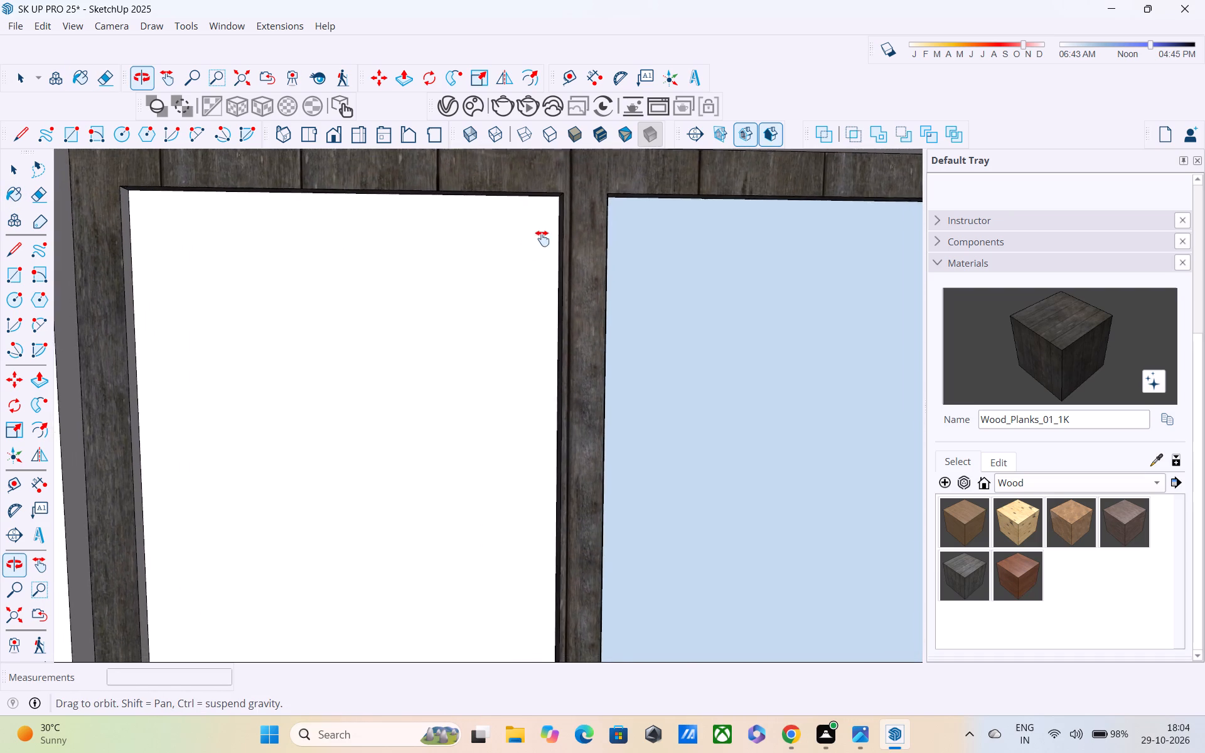
middle_drag(542, 238, 752, 138)
middle_drag(754, 277, 465, 286)
scroll(473, 340, up, 4)
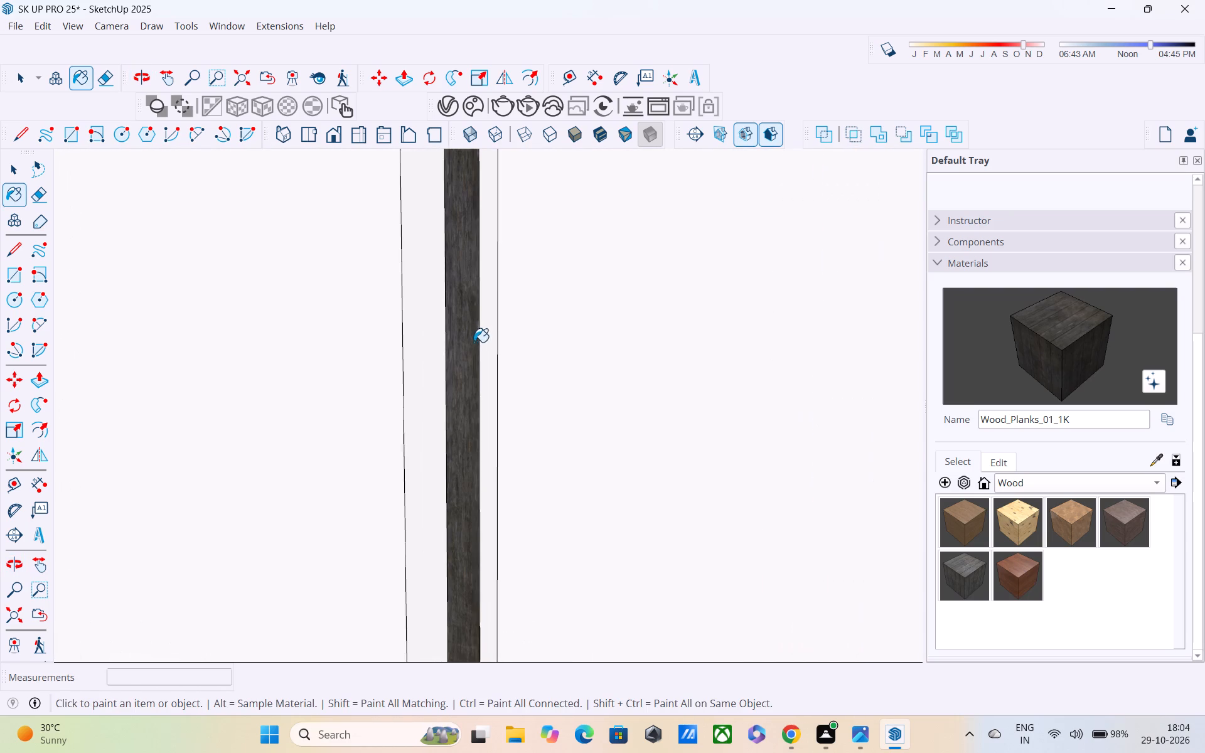
click(483, 331)
Paint the upper window's frame face and the unglazed pane's outer jamb and sill with Wood_Planks_01_1K.
scroll(485, 294, down, 4)
middle_drag(485, 294, 487, 296)
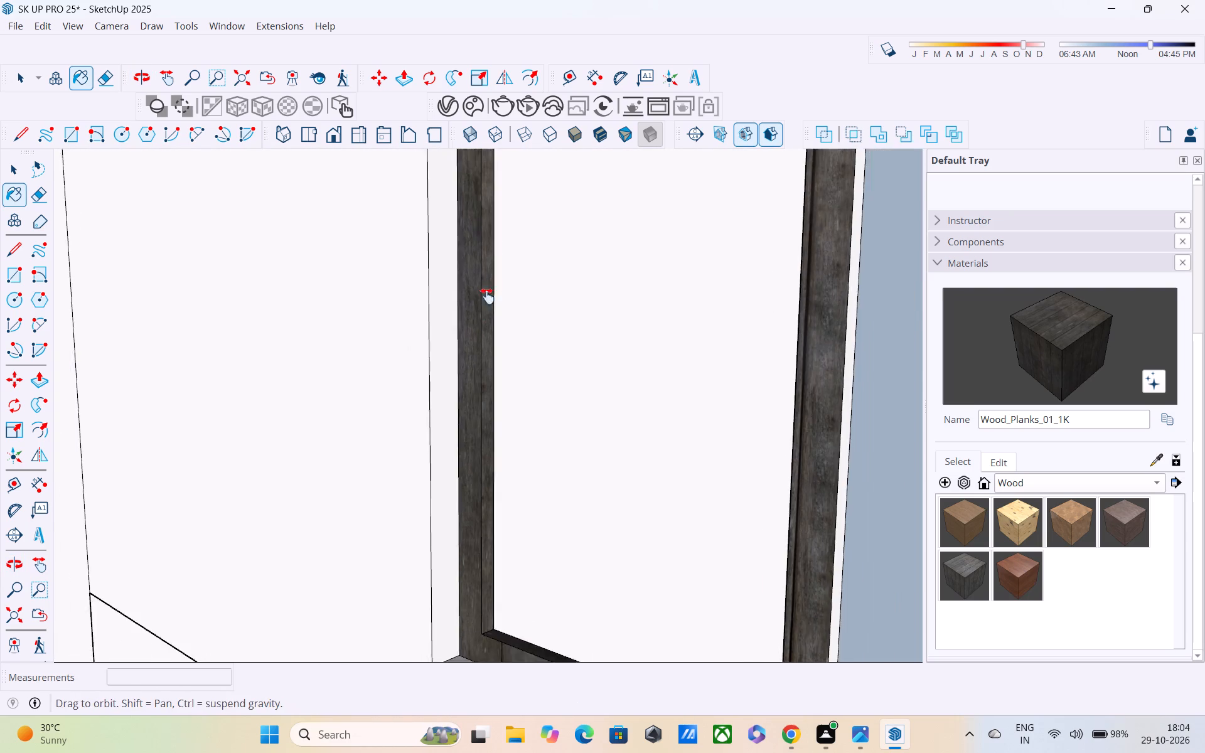
middle_drag(487, 296, 533, 593)
shift+scroll(533, 593, up, 1)
scroll(542, 419, down, 10)
scroll(562, 369, down, 1)
middle_drag(565, 371, 584, 676)
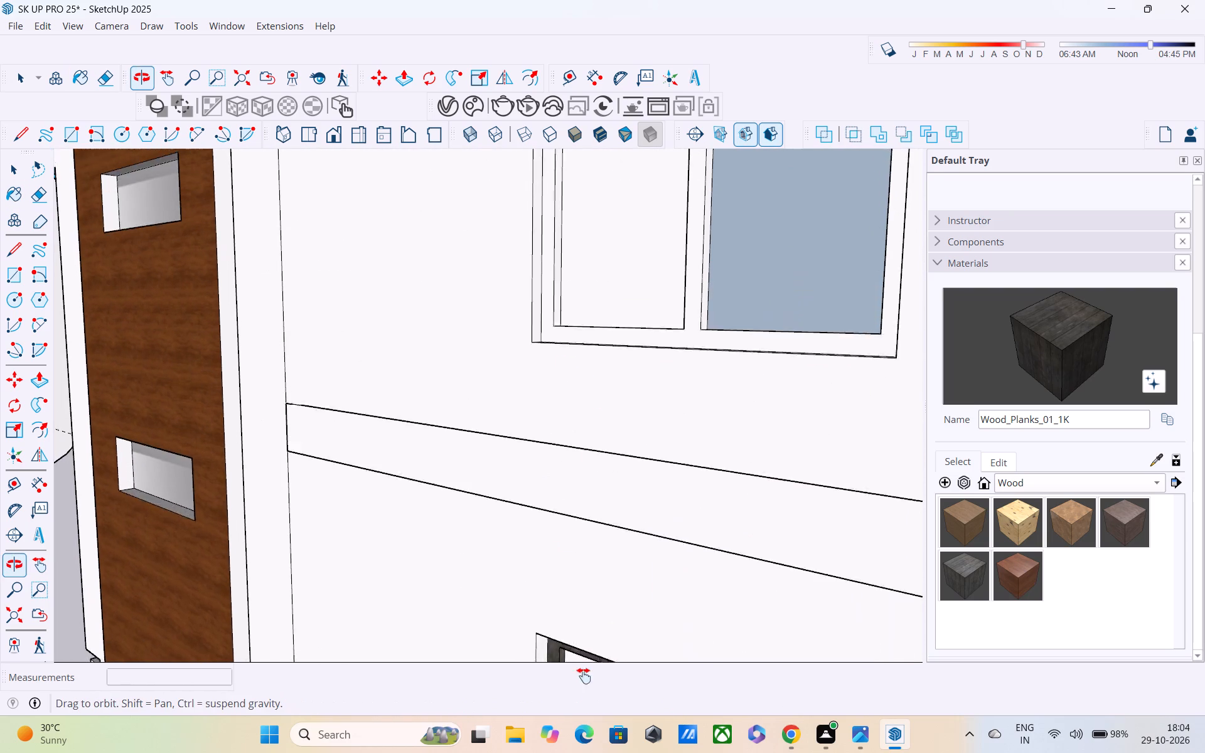
middle_drag(584, 676, 584, 681)
middle_drag(574, 454, 535, 429)
scroll(529, 375, up, 4)
click(514, 350)
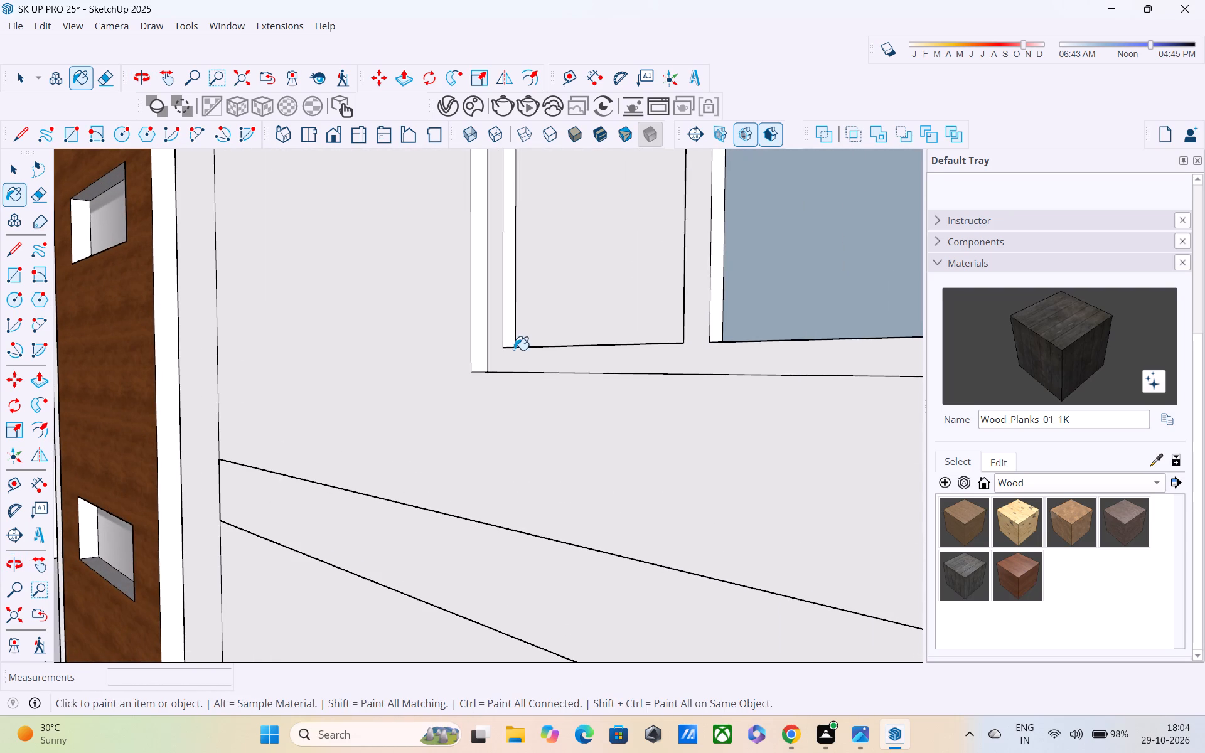
click(510, 310)
middle_drag(525, 333, 602, 506)
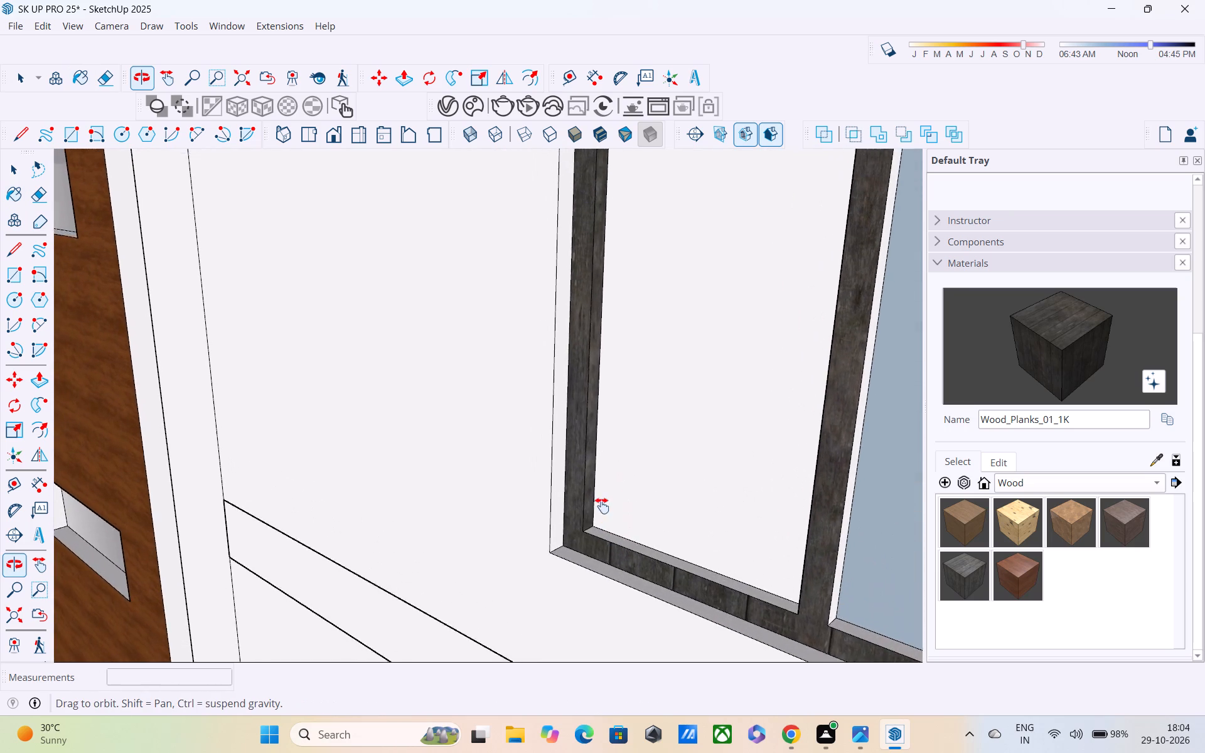
middle_drag(602, 506, 570, 622)
click(571, 636)
Paint both head undersides, both mullion sides and the glazed pane's outer jamb of the upper window with Wood_Planks_01_1K.
middle_drag(576, 346, 507, 326)
scroll(525, 275, up, 3)
middle_drag(526, 273, 528, 252)
scroll(526, 273, up, 1)
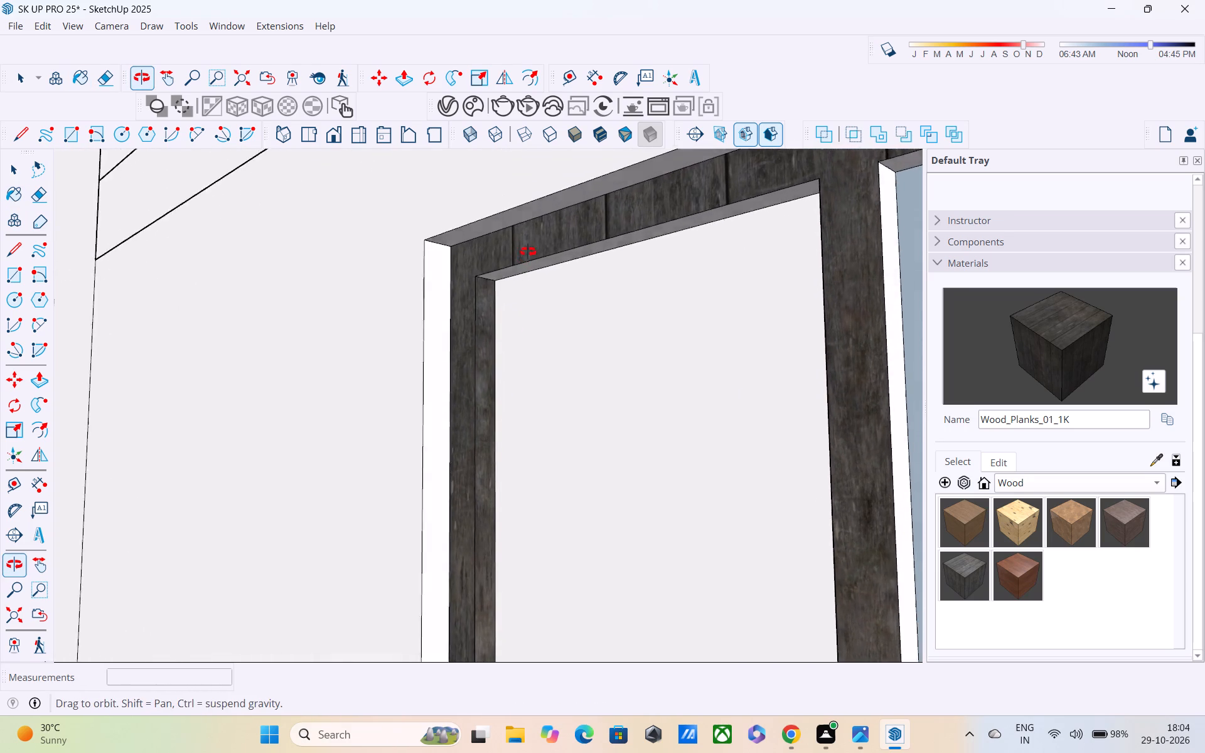
middle_drag(528, 252, 537, 205)
click(559, 270)
middle_drag(608, 292, 269, 385)
click(430, 424)
click(463, 232)
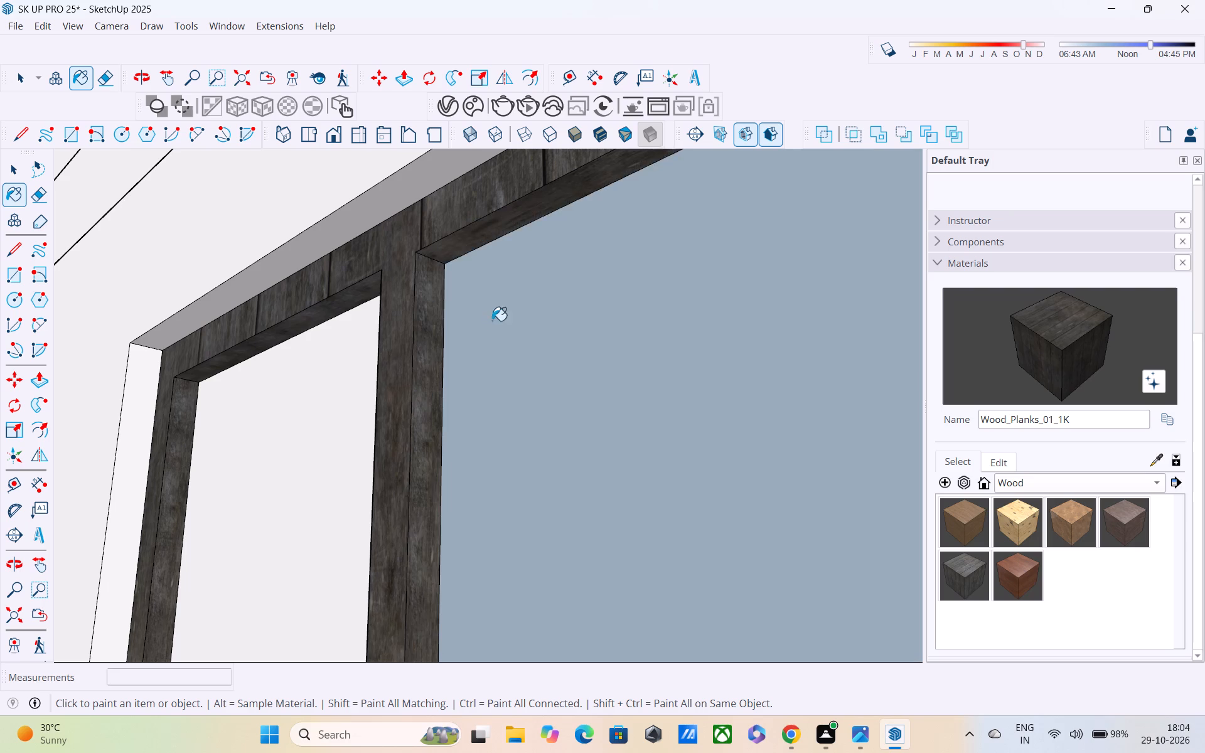
middle_drag(496, 324, 1031, 274)
click(700, 447)
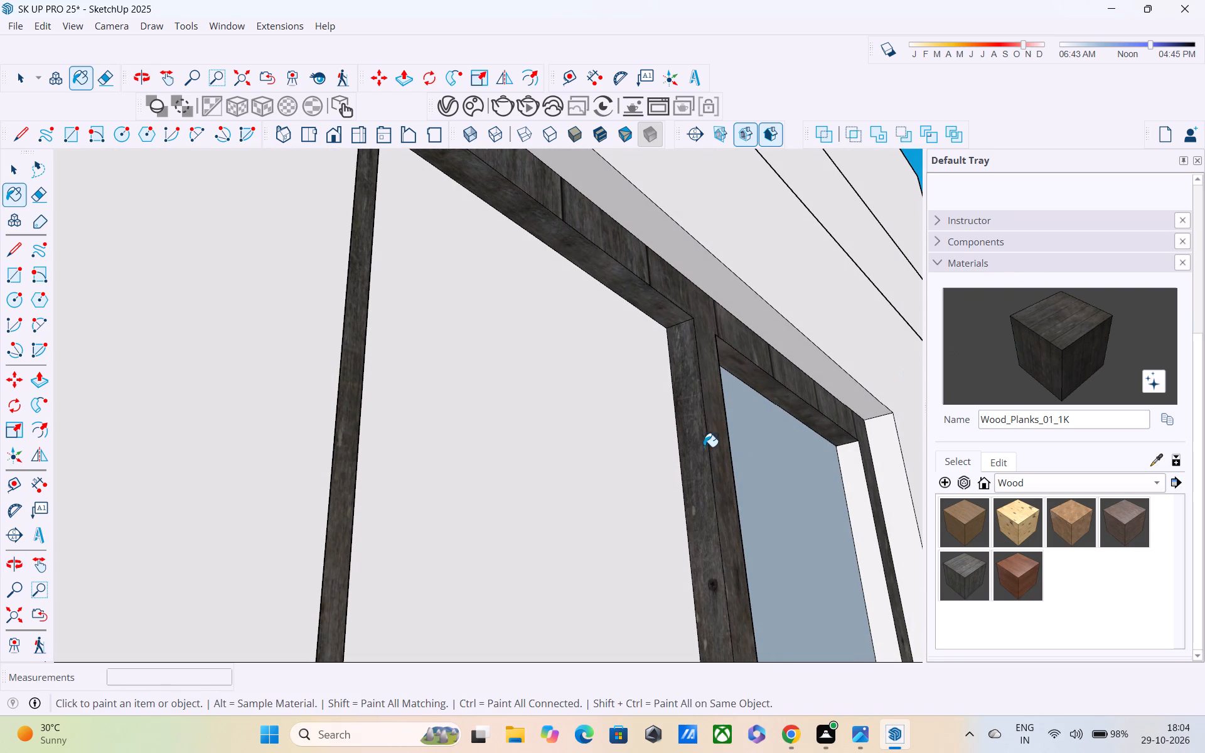
middle_drag(713, 450, 488, 340)
scroll(694, 476, up, 3)
click(720, 496)
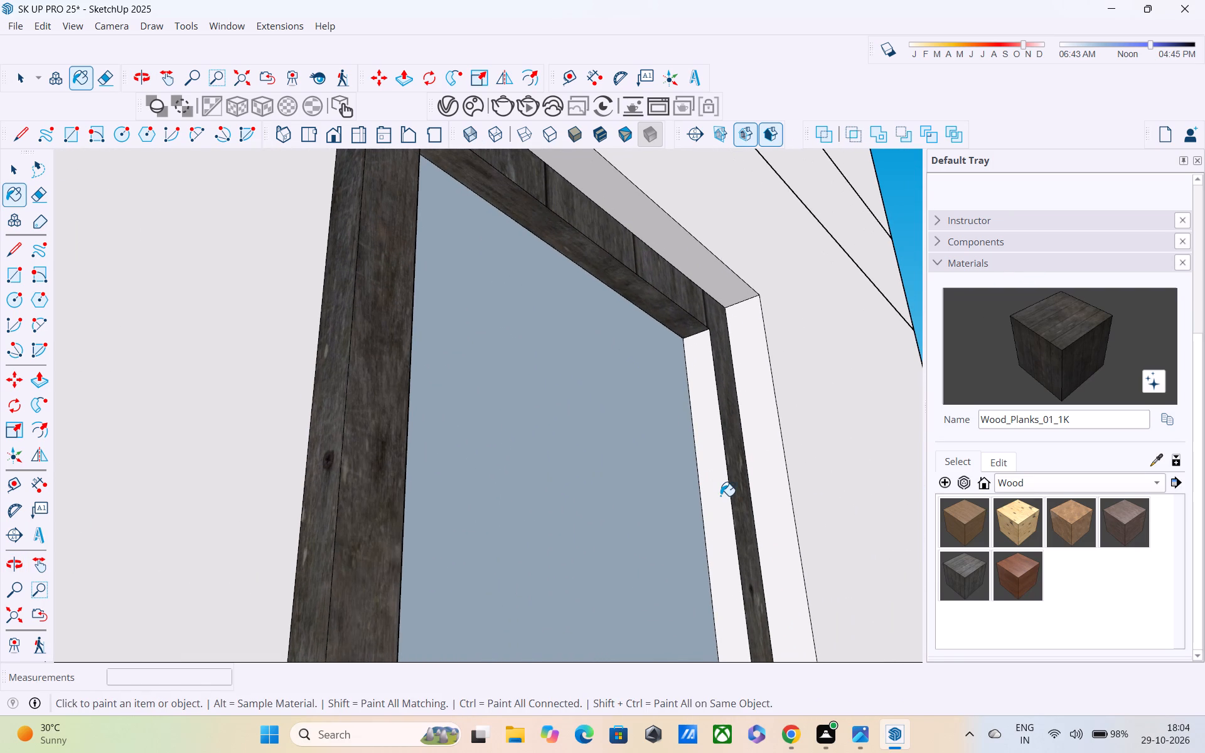
Paint the inner sill below the glazed pane of the upper window with Wood_Planks_01_1K.
middle_drag(719, 496, 610, 270)
shift+scroll(612, 307, down, 1)
scroll(610, 270, up, 1)
scroll(613, 299, down, 6)
shift+middle_drag(638, 429, 623, 308)
middle_drag(608, 410, 607, 417)
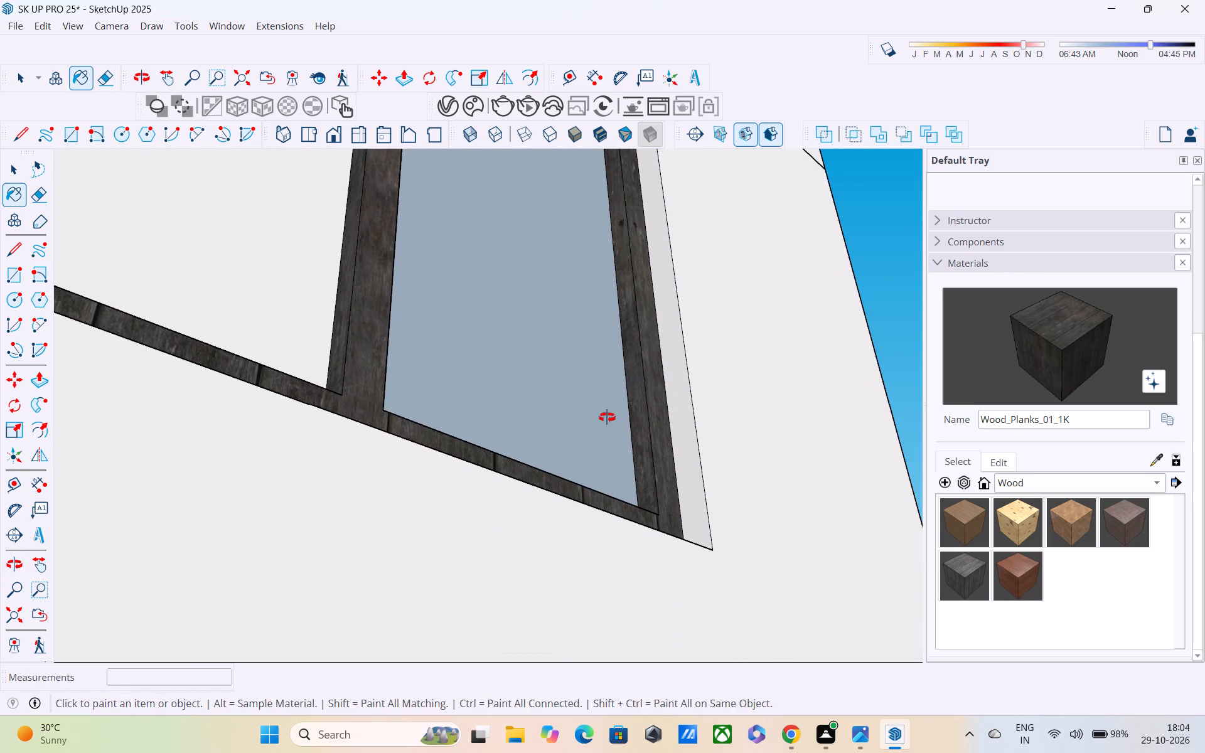
middle_drag(607, 417, 608, 698)
scroll(550, 506, up, 2)
click(546, 497)
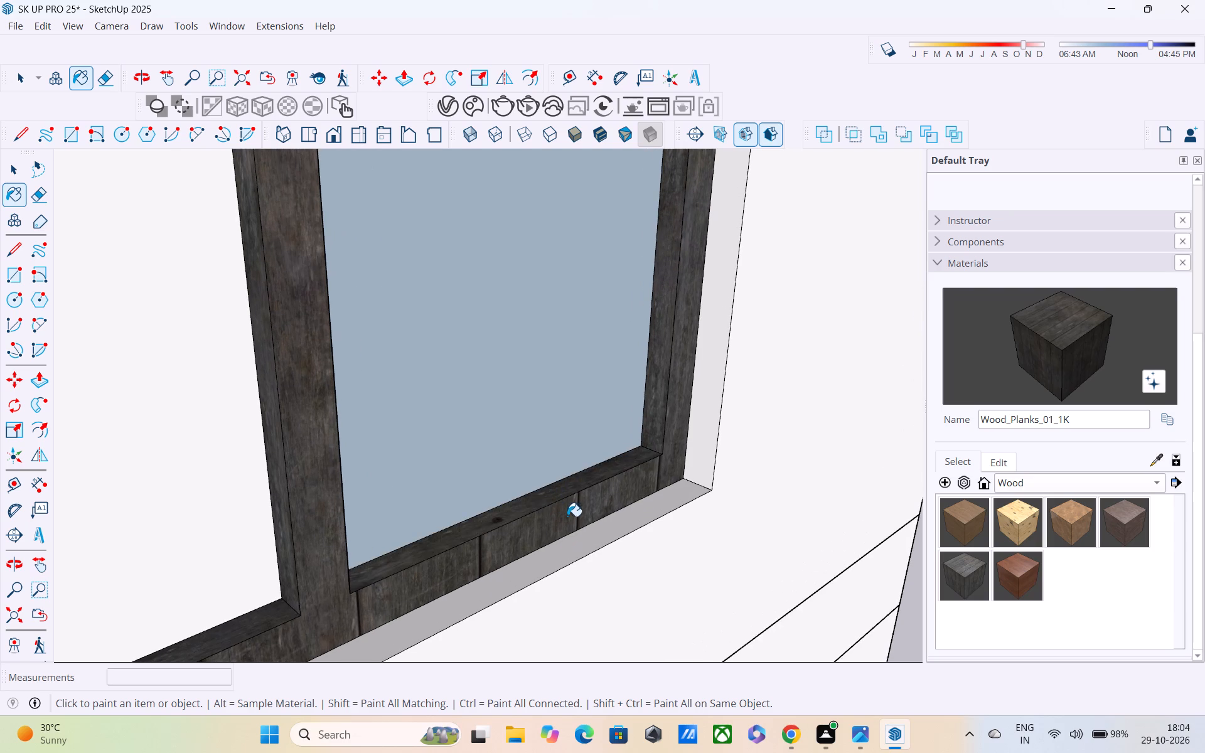
scroll(567, 516, down, 3)
middle_drag(576, 601, 574, 446)
scroll(577, 440, up, 1)
scroll(577, 440, down, 6)
scroll(796, 514, down, 6)
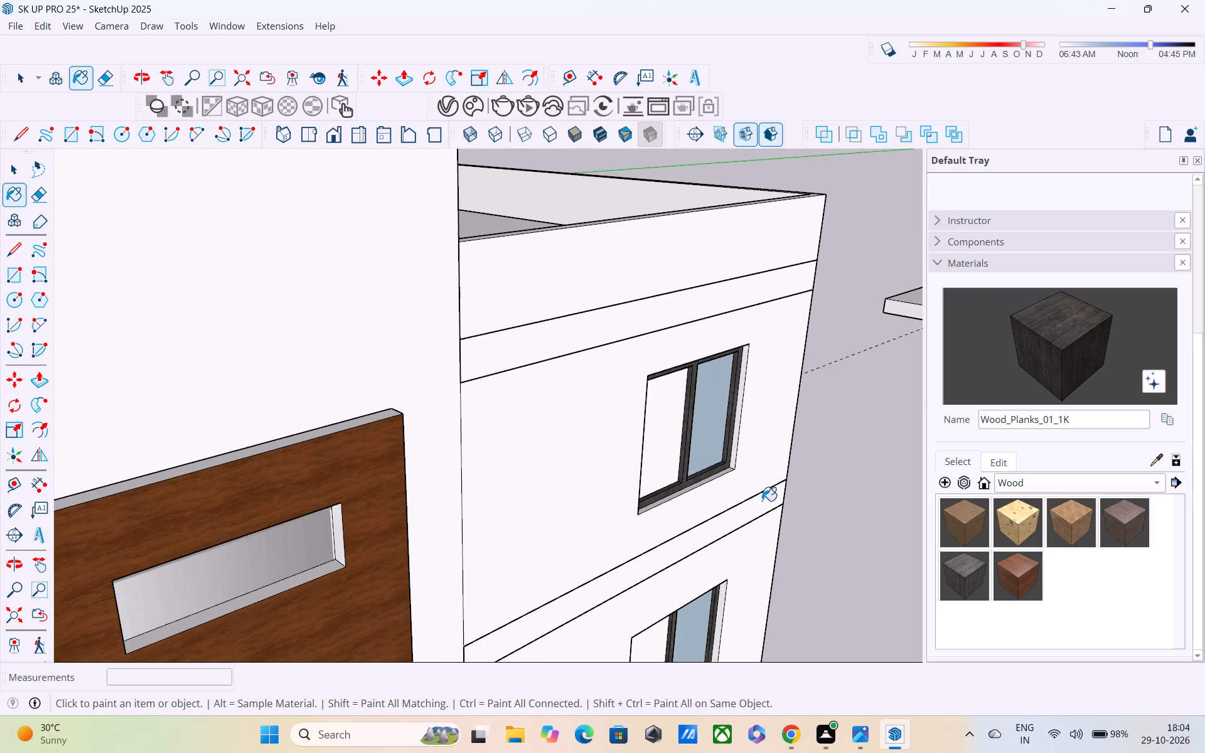
Paint both panes of the middle side wall window with the Glass_Mirror_01 material from the Glass library.
scroll(755, 494, down, 2)
middle_drag(689, 467, 608, 336)
scroll(717, 489, up, 5)
scroll(538, 585, up, 2)
middle_drag(536, 587, 667, 388)
scroll(690, 370, down, 5)
key(space)
click(793, 299)
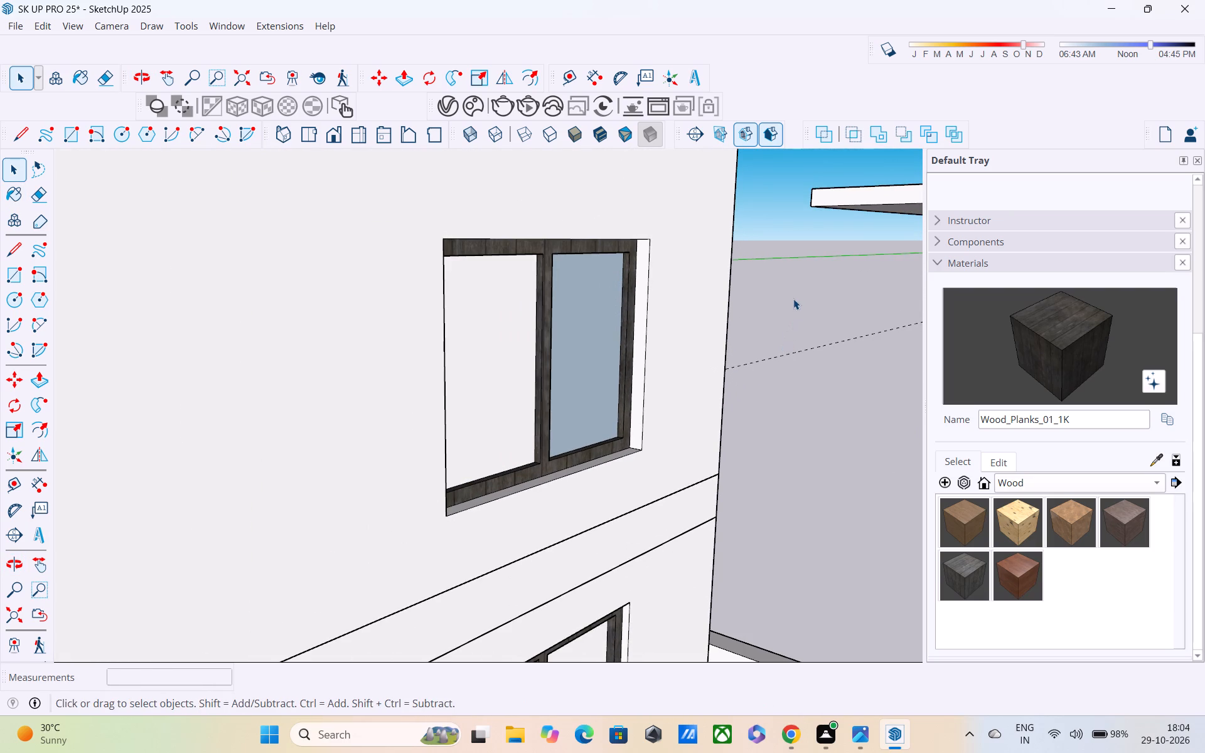
click(1021, 484)
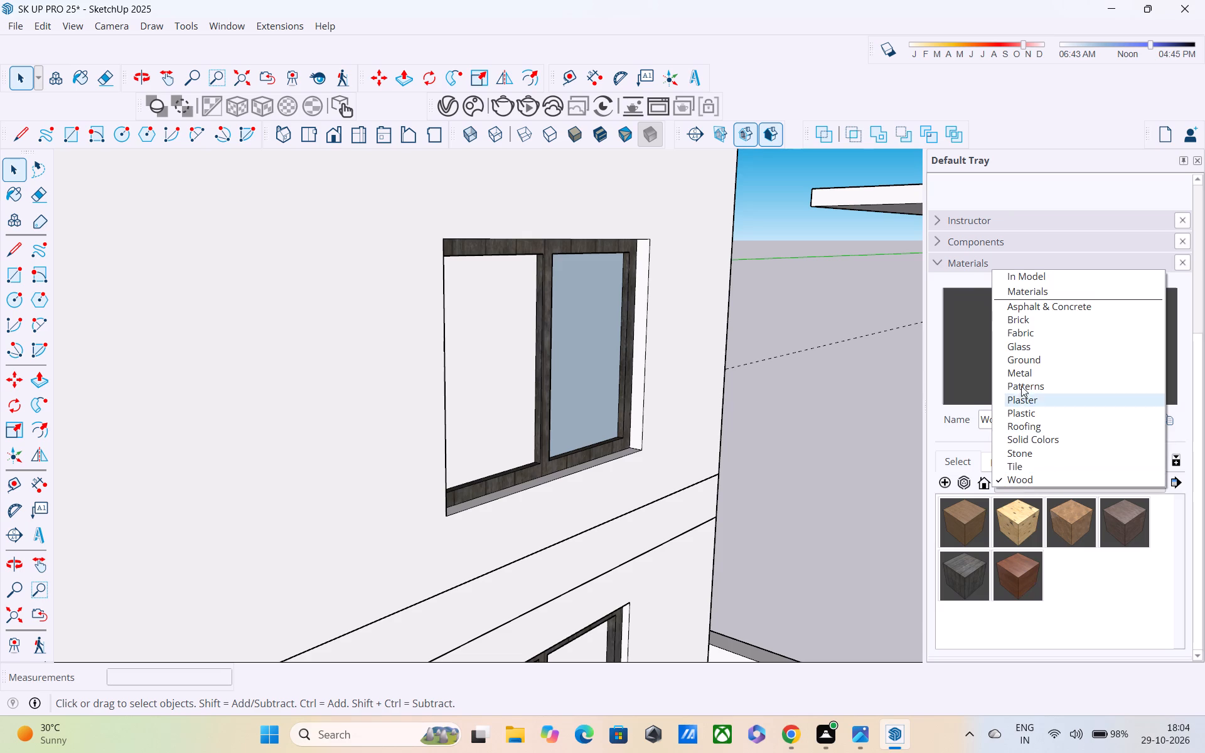
click(1029, 343)
click(1007, 519)
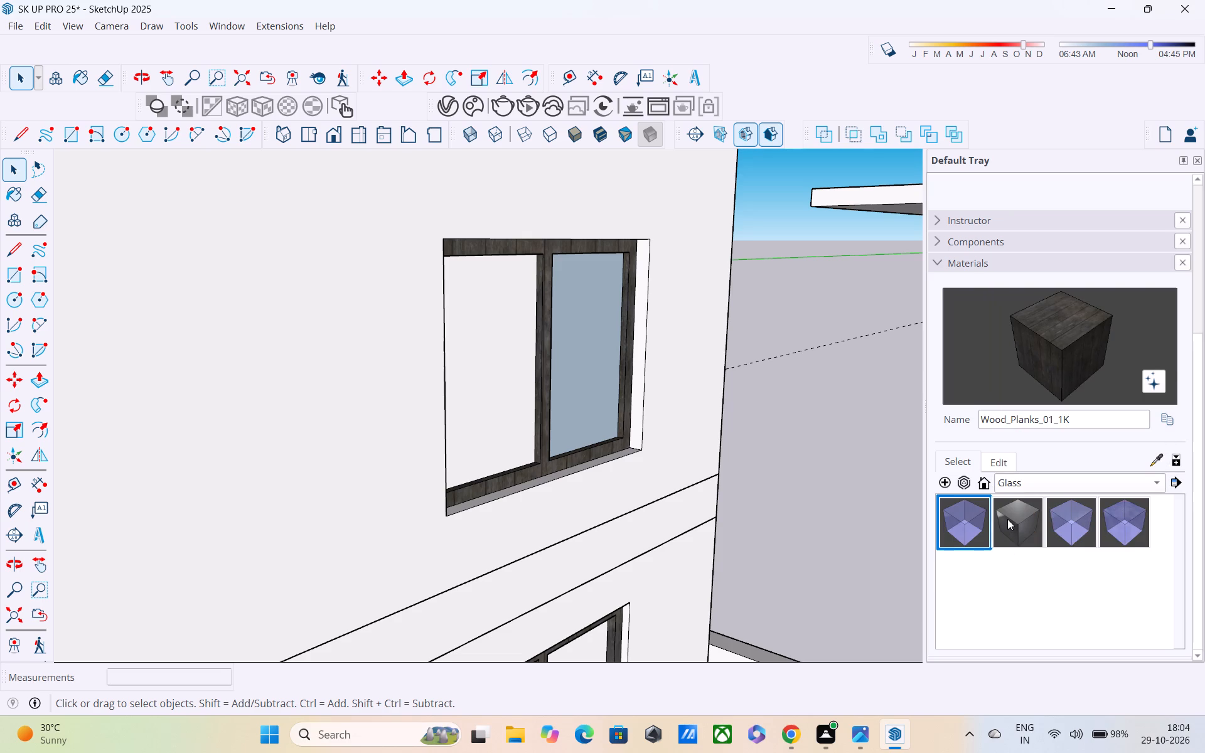
click(524, 416)
click(599, 400)
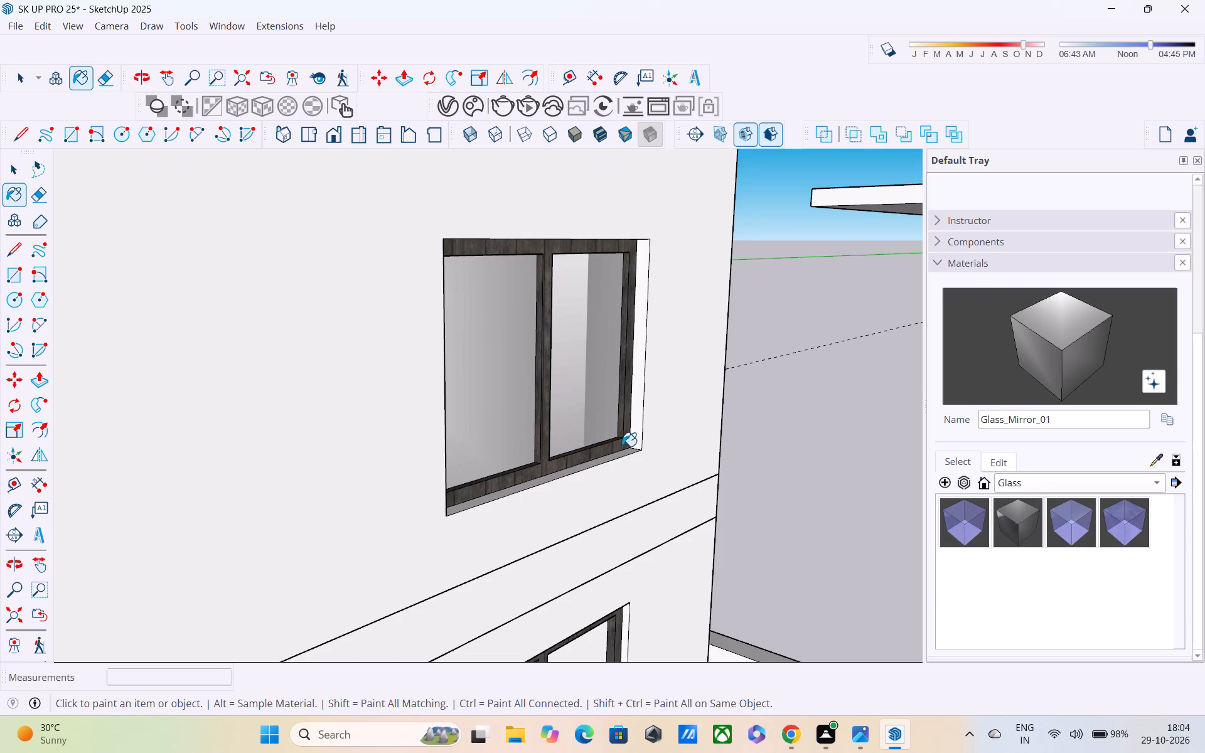
Paint both panes of the upper and the lower side wall windows with Glass_Mirror_01.
middle_drag(622, 446, 662, 680)
click(531, 199)
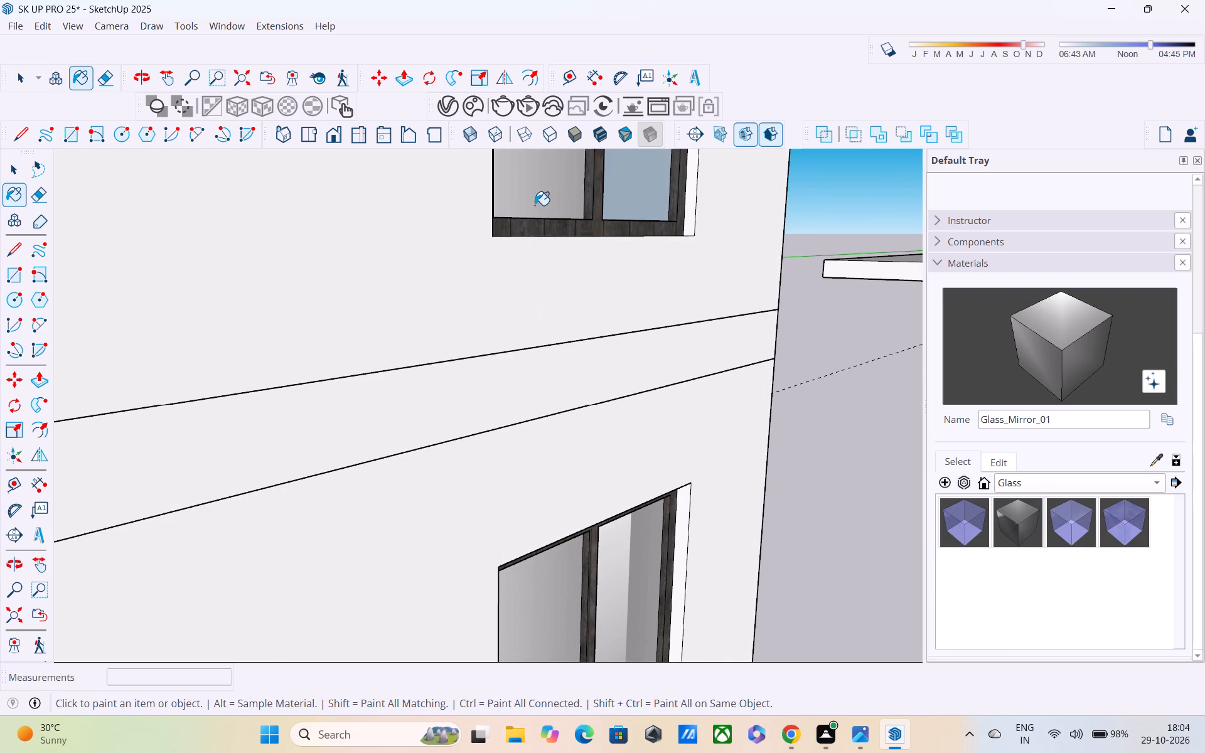
click(638, 184)
middle_drag(658, 308, 636, 199)
shift+scroll(636, 197, up, 1)
scroll(655, 264, down, 4)
middle_drag(660, 451, 611, 155)
click(510, 573)
click(584, 539)
key(space)
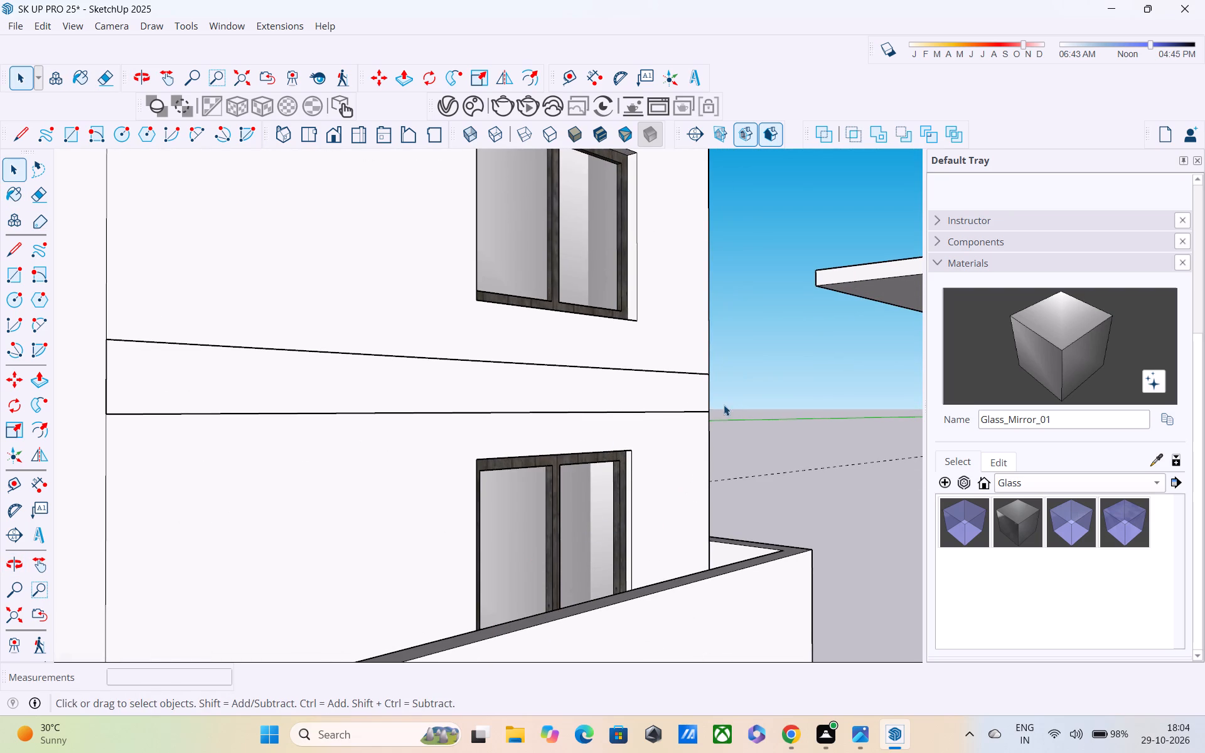
key(space)
click(808, 388)
Explode the three groups that form the horizontal floor bands on the windowed side wall.
scroll(815, 436, down, 5)
scroll(796, 484, down, 3)
middle_drag(795, 484, 756, 503)
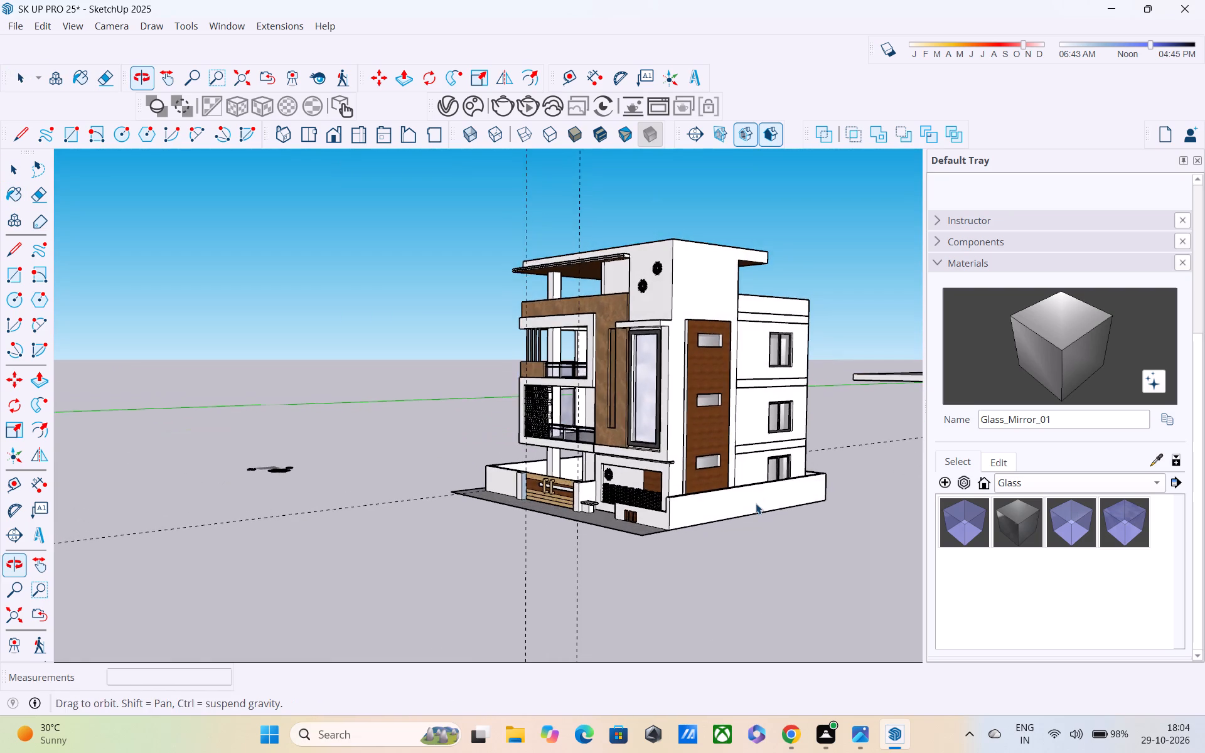
scroll(751, 501, down, 5)
middle_drag(751, 501, 795, 495)
scroll(732, 443, up, 4)
scroll(672, 380, up, 1)
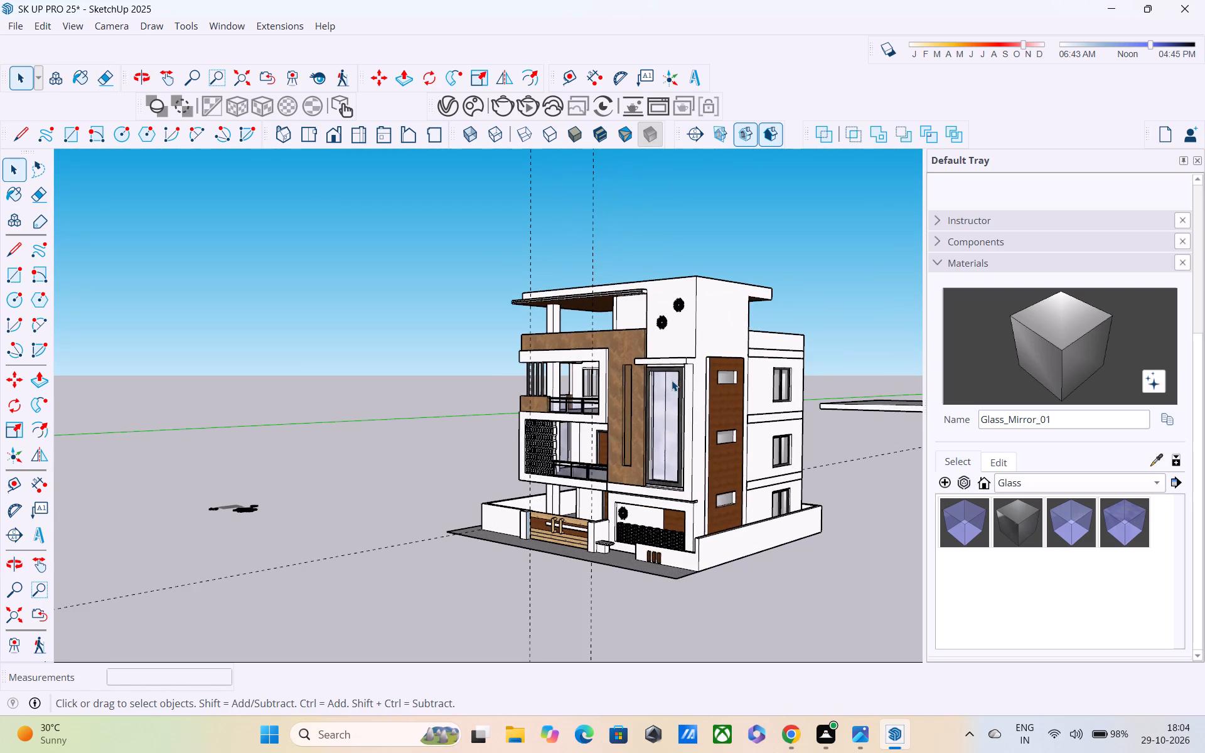
scroll(639, 332, down, 4)
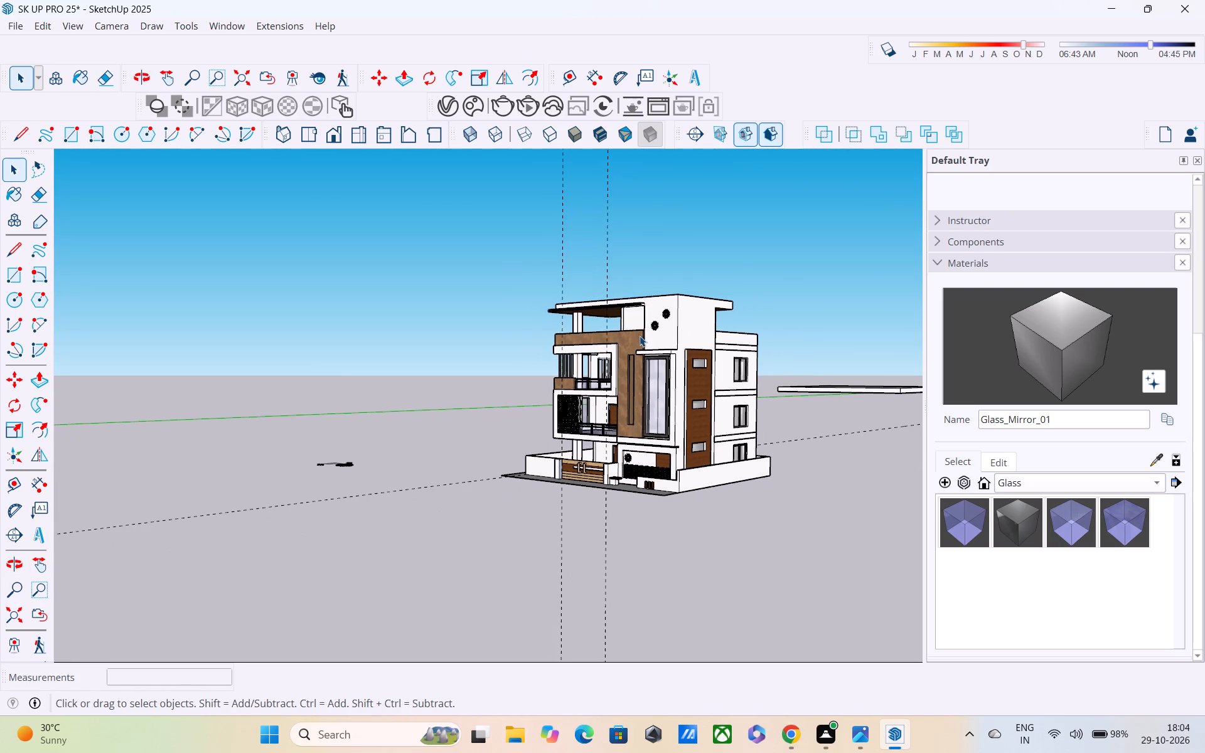
scroll(759, 341, up, 4)
middle_drag(763, 346, 646, 382)
scroll(681, 382, up, 5)
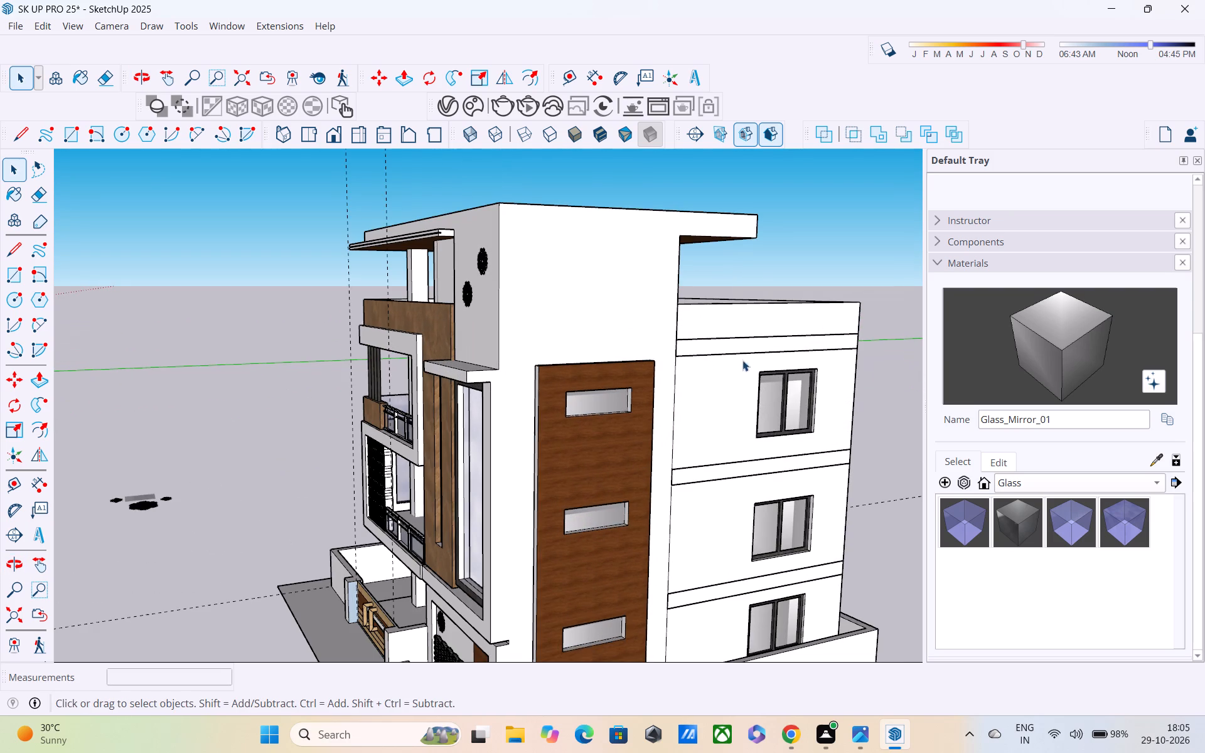
click(746, 343)
right_click(747, 343)
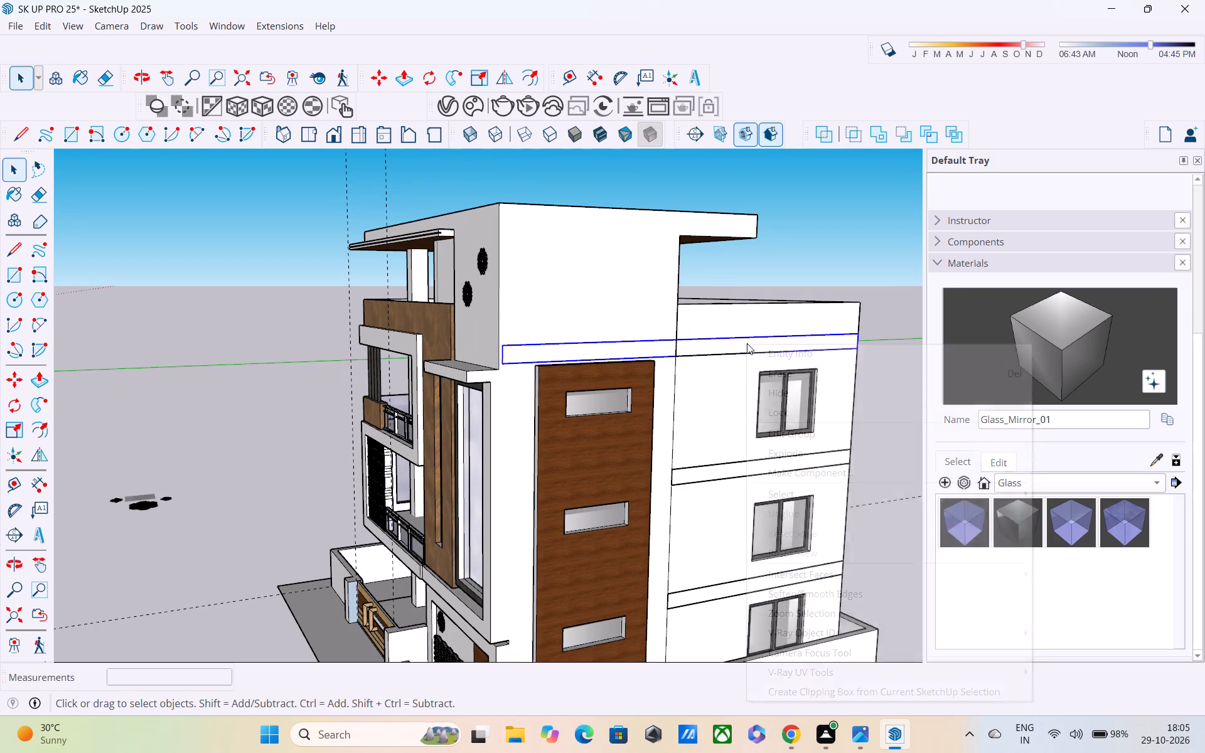
click(781, 457)
click(758, 469)
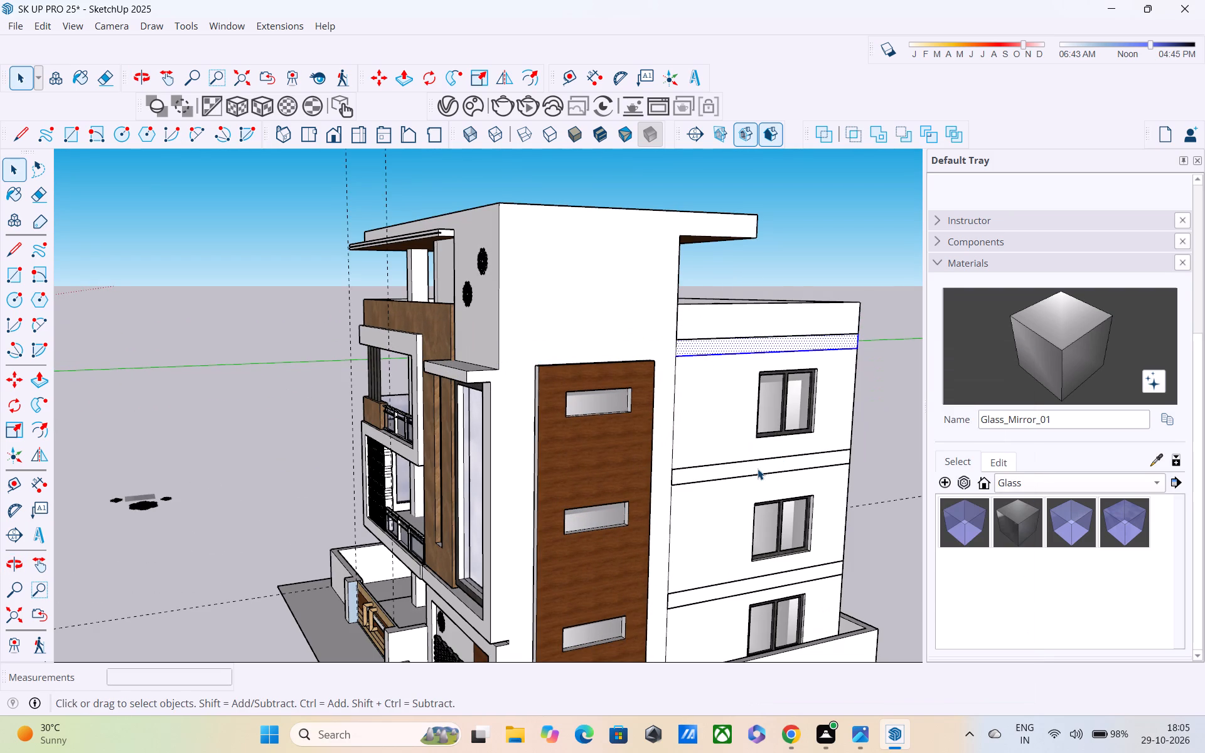
right_click(758, 469)
click(825, 215)
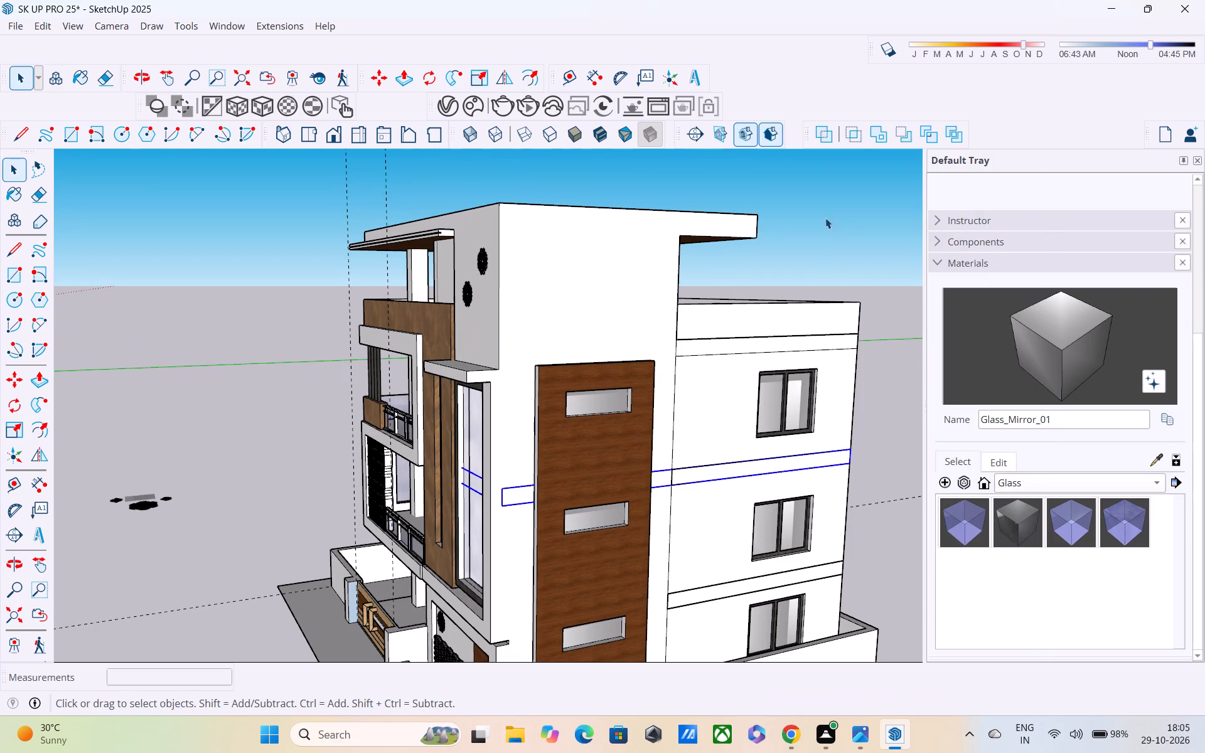
click(743, 589)
right_click(743, 589)
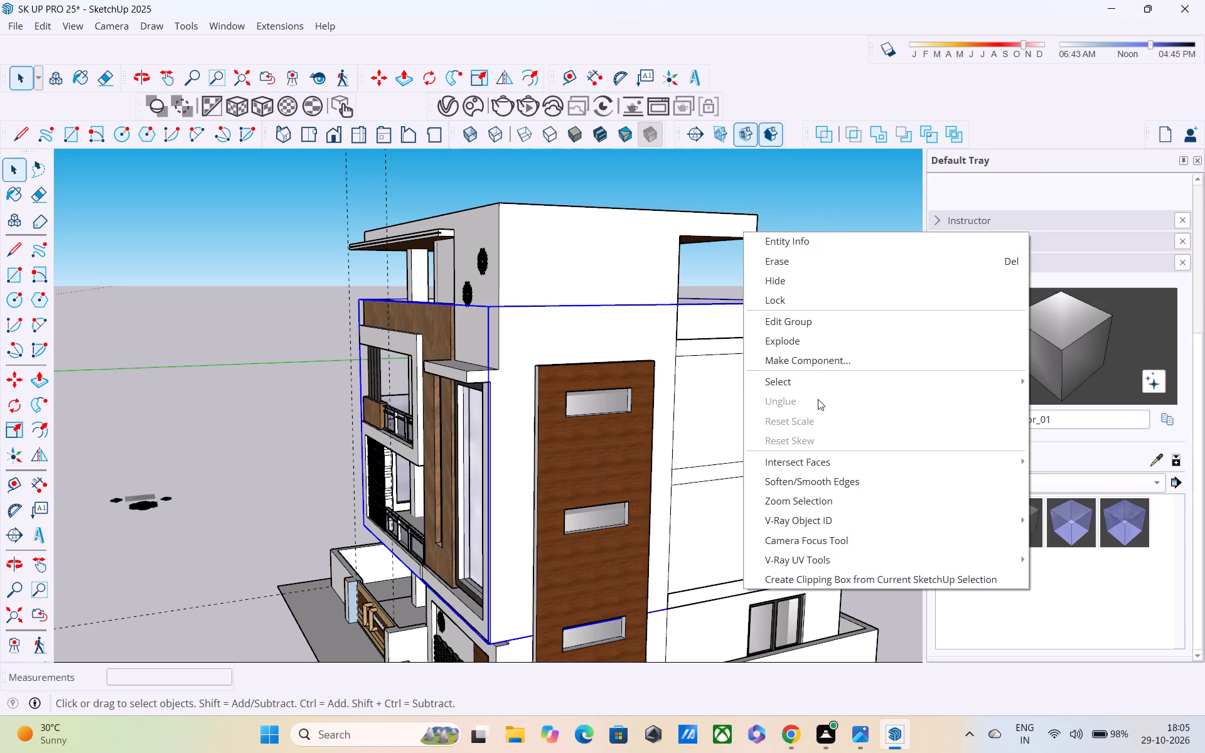
click(830, 343)
middle_drag(751, 471, 796, 439)
scroll(798, 437, down, 2)
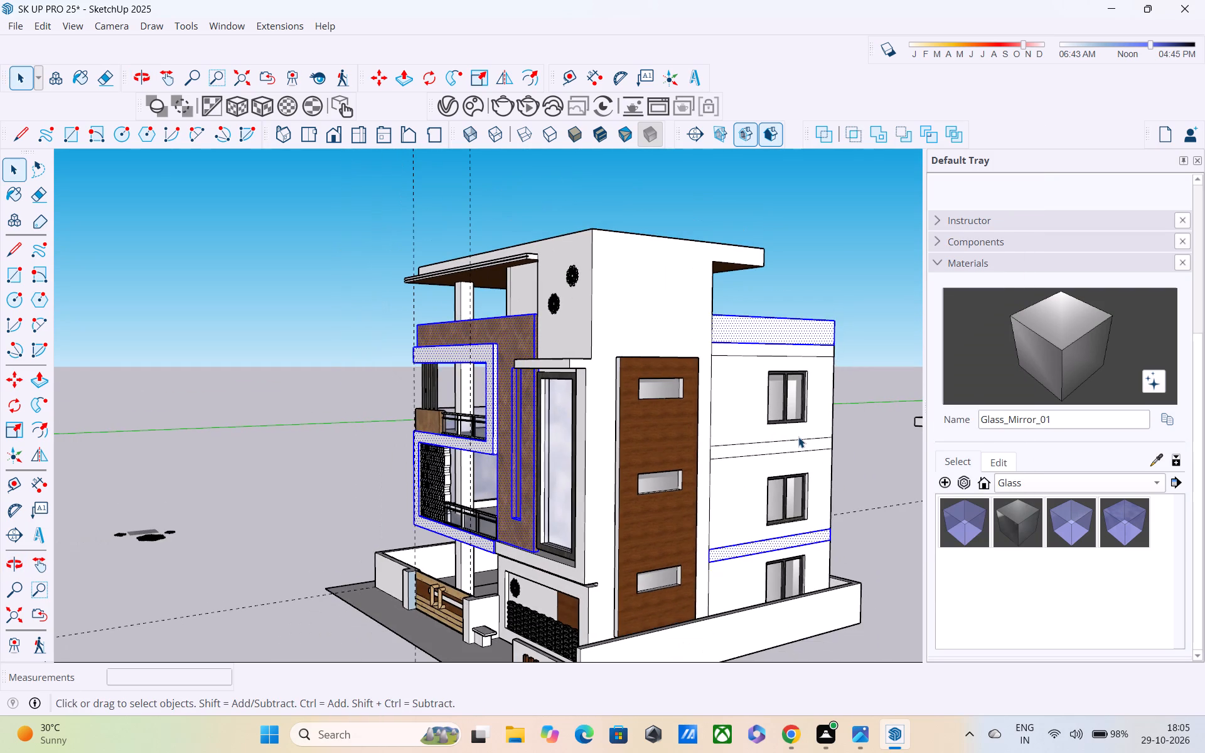
click(856, 392)
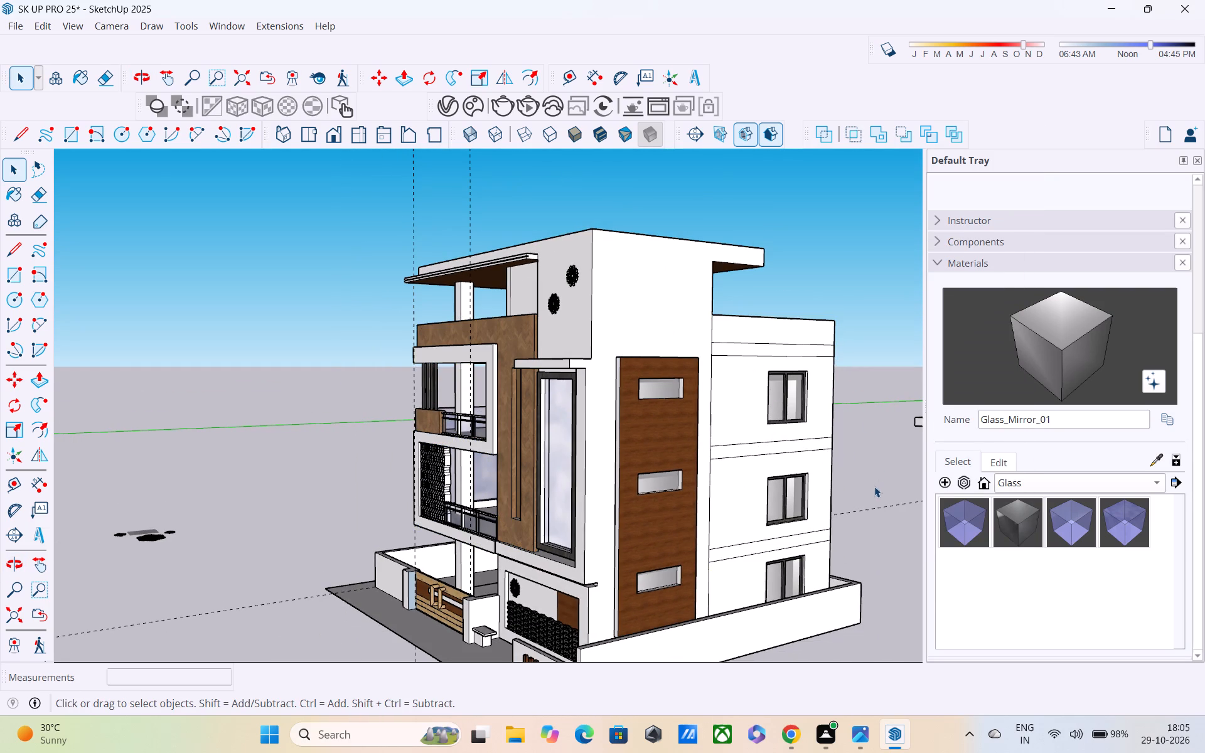
Erase the edge lines of all three floor bands on the windowed side wall.
key(e)
drag(754, 336, 748, 372)
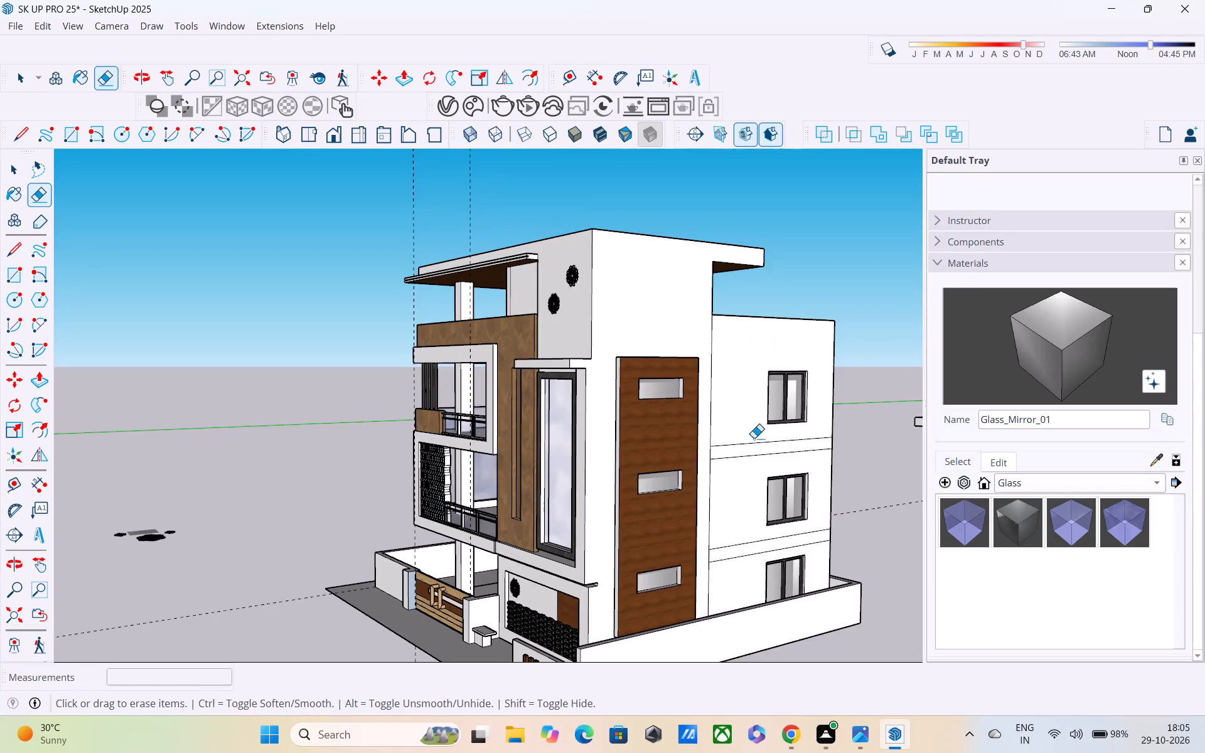
middle_drag(760, 438, 746, 439)
drag(741, 430, 734, 483)
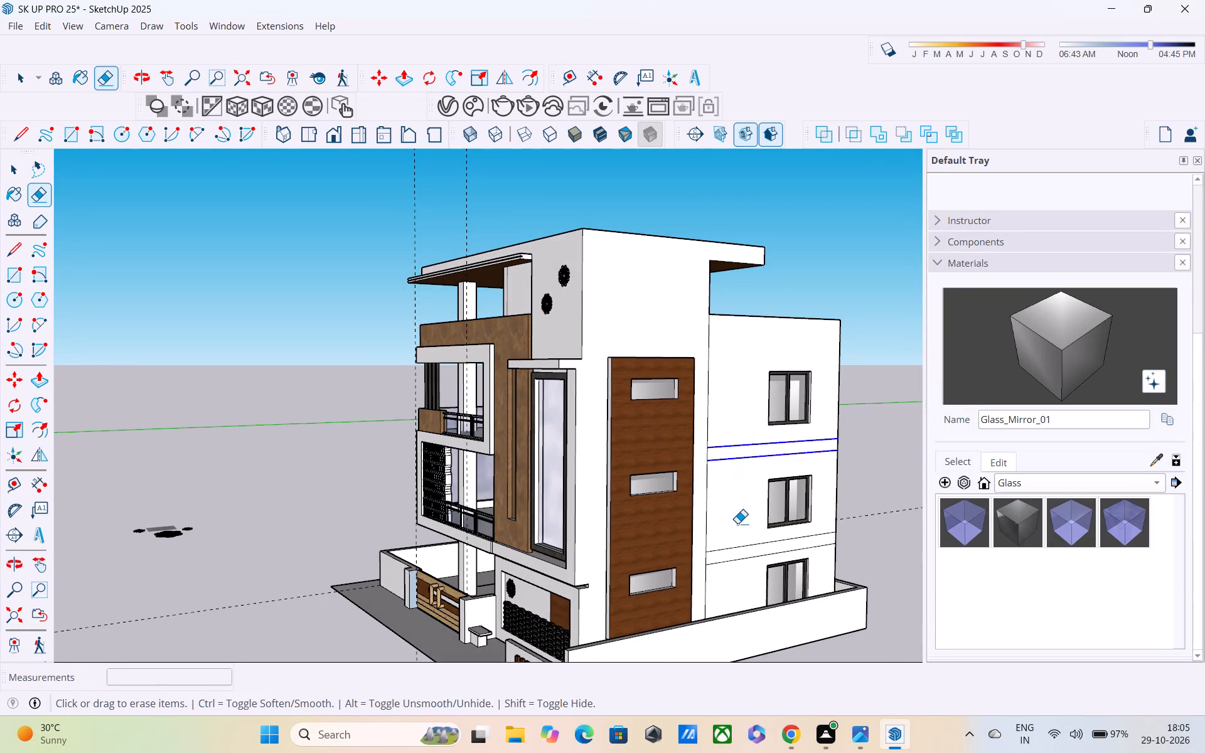
drag(737, 533, 737, 575)
Erase the floor band edge lines at all three levels on the house's opposite side wall.
middle_drag(738, 557, 977, 589)
middle_drag(549, 471, 703, 479)
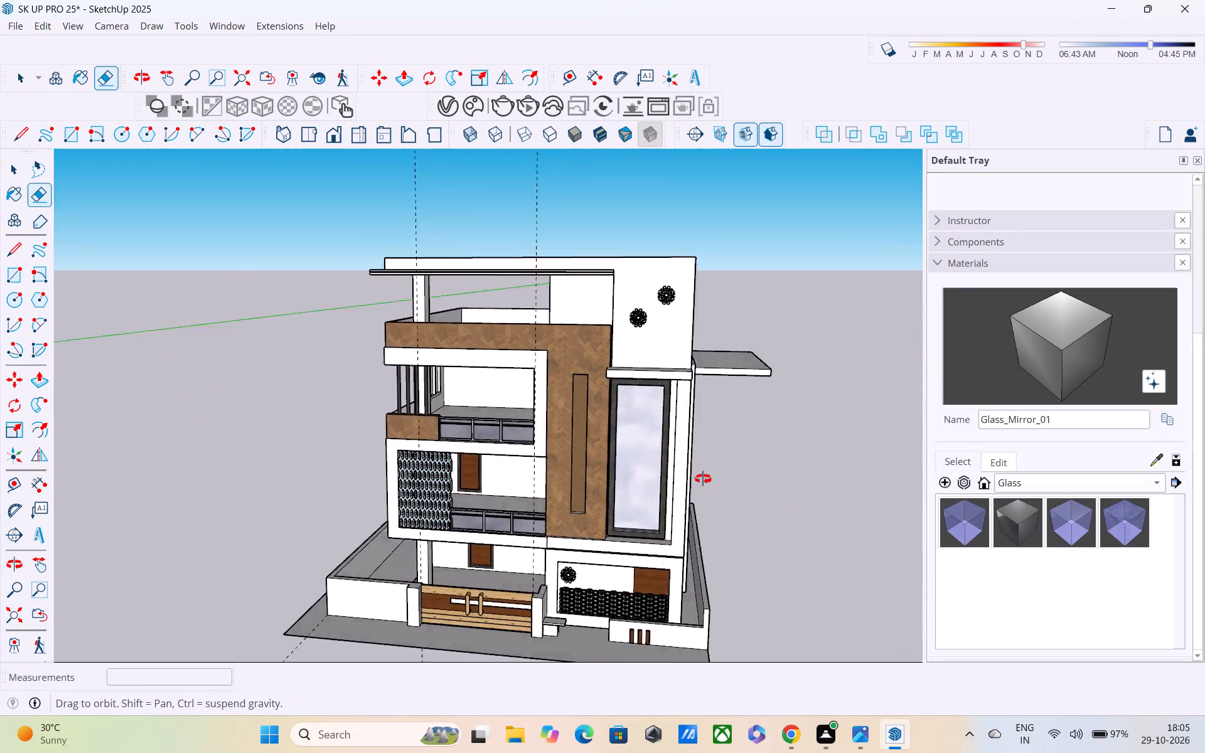
middle_drag(703, 479, 938, 408)
middle_drag(415, 441, 549, 499)
drag(272, 344, 272, 367)
drag(274, 420, 282, 476)
drag(298, 511, 306, 559)
Examine the house exterior from the front and both sides, including the balconies and roof.
middle_drag(314, 550, 316, 461)
scroll(350, 483, down, 5)
middle_drag(372, 513, 26, 551)
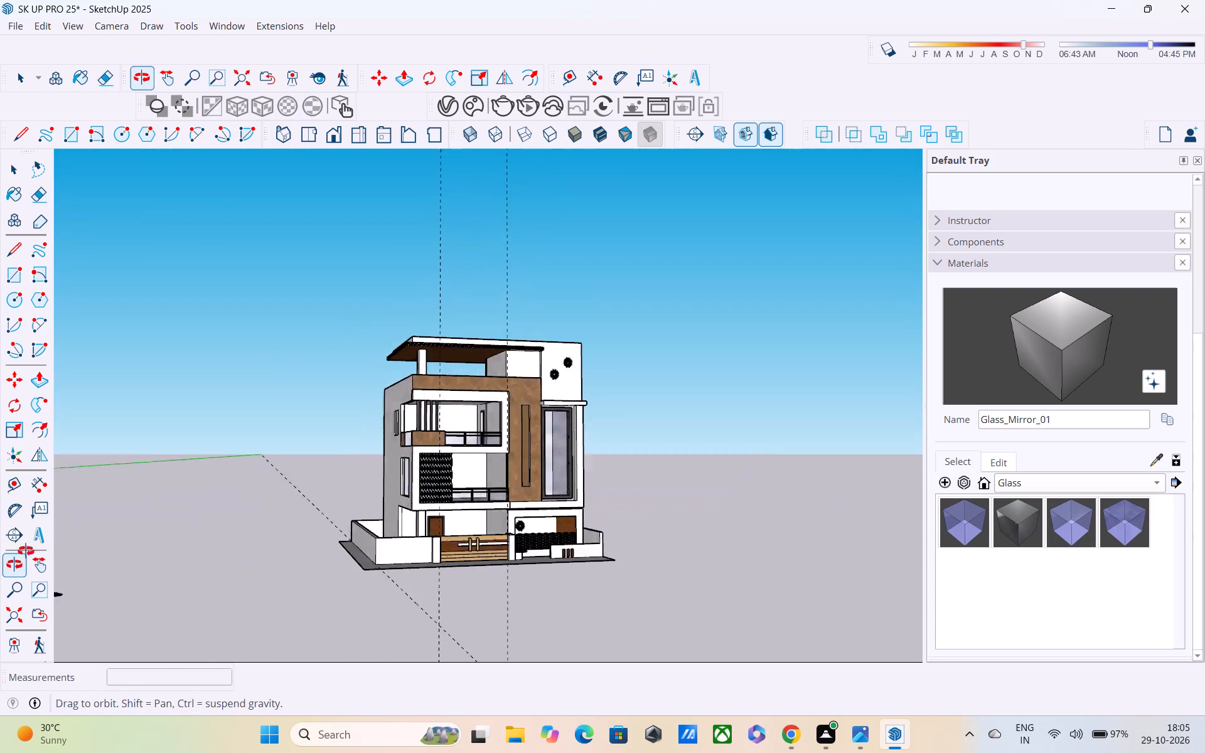
middle_drag(26, 551, 0, 595)
scroll(351, 518, up, 4)
scroll(509, 505, up, 2)
middle_drag(481, 469, 788, 440)
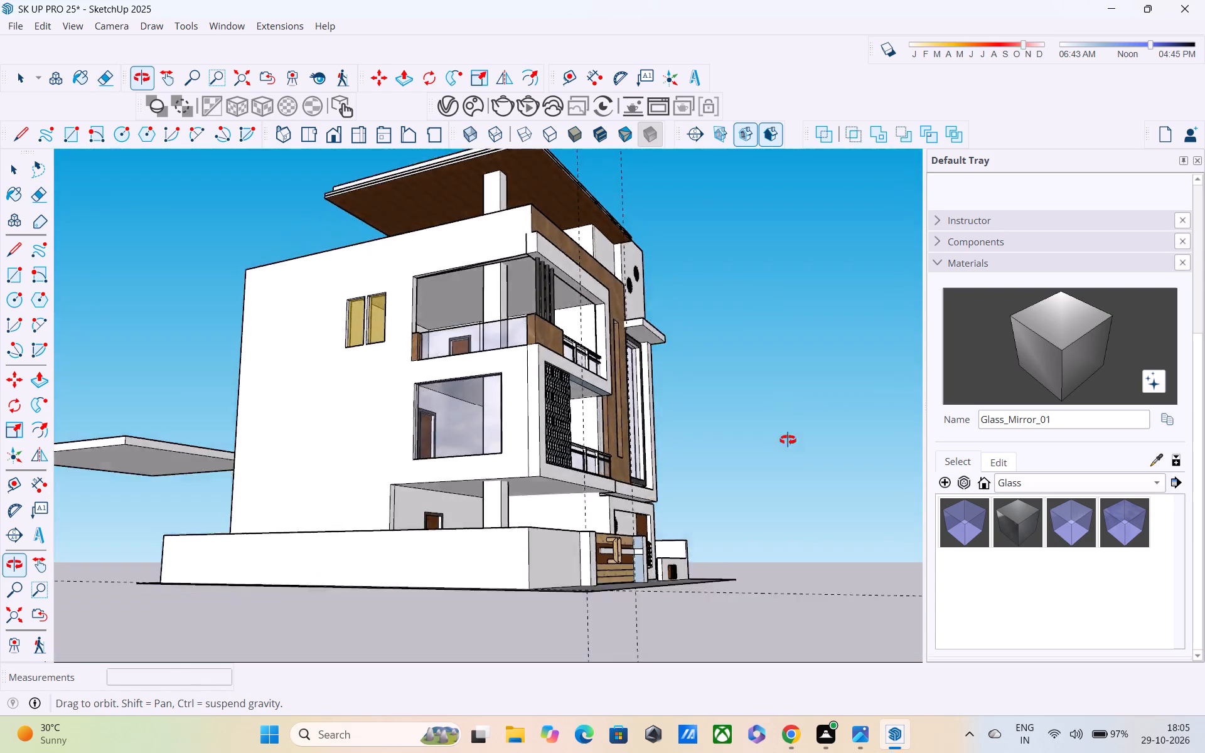
middle_drag(788, 440, 278, 430)
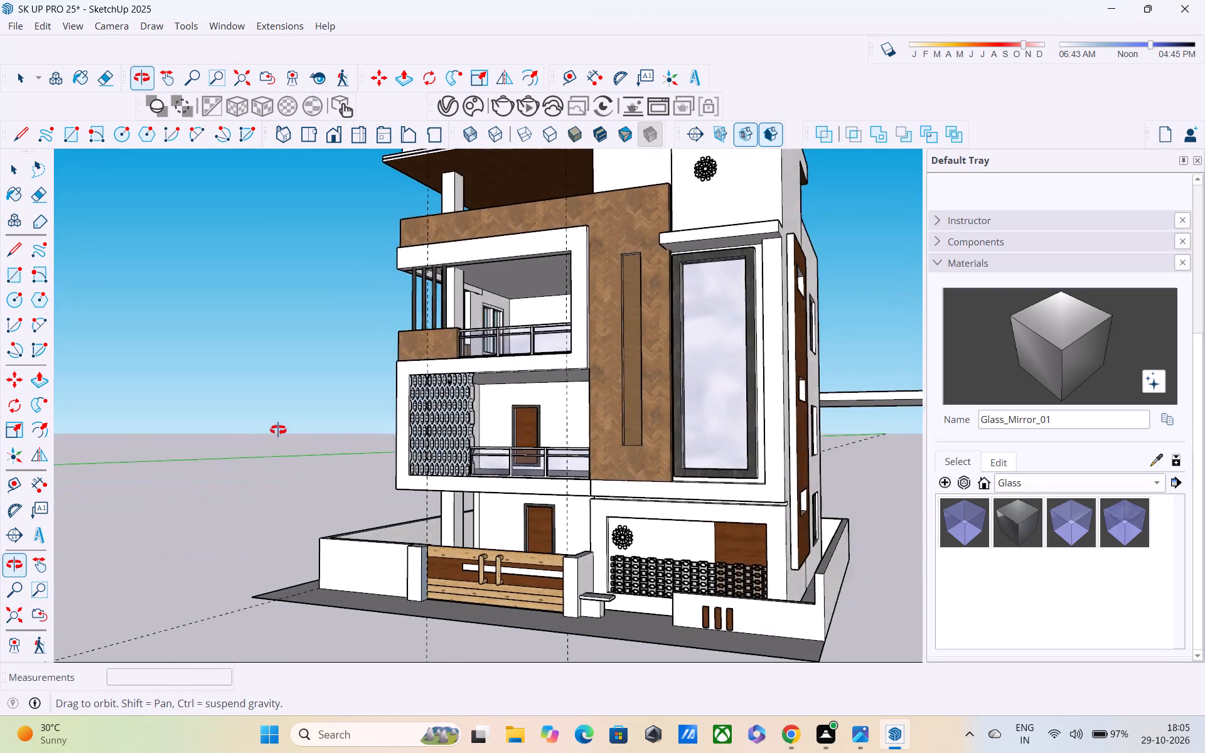
middle_drag(278, 430, 560, 499)
key(space)
middle_drag(704, 323, 485, 422)
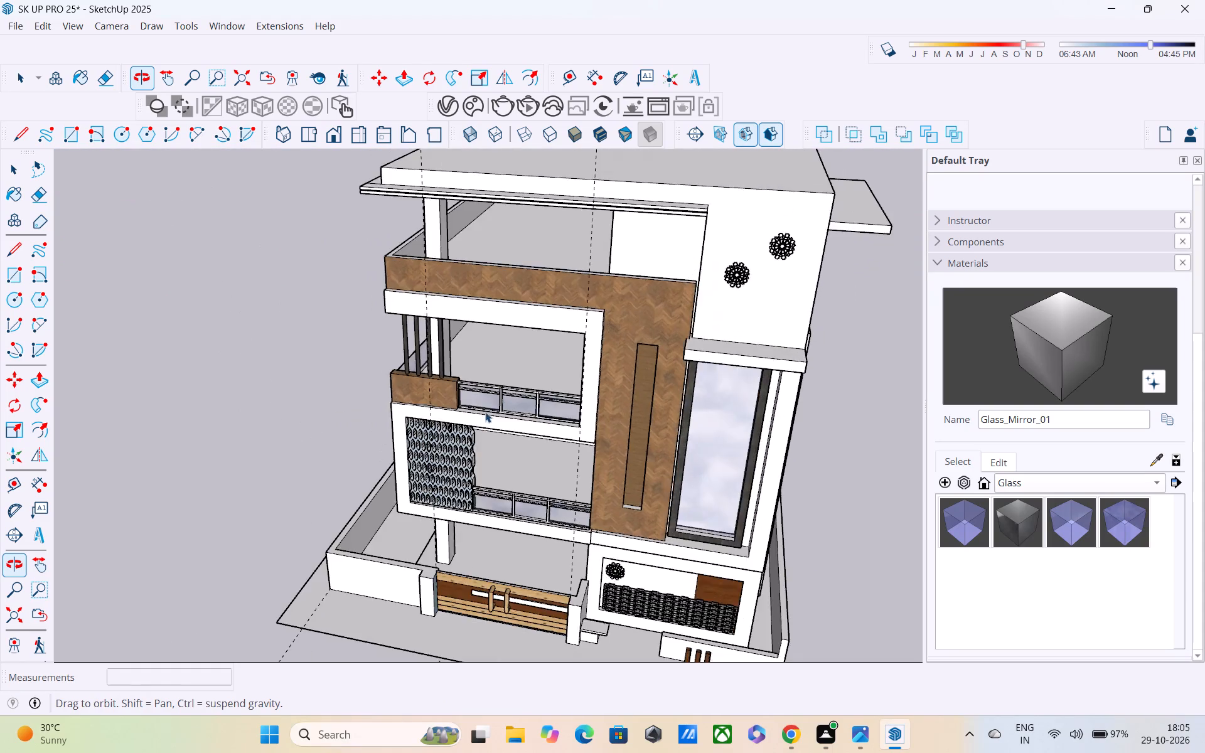
scroll(491, 412, down, 5)
middle_drag(545, 449, 557, 401)
scroll(571, 415, down, 3)
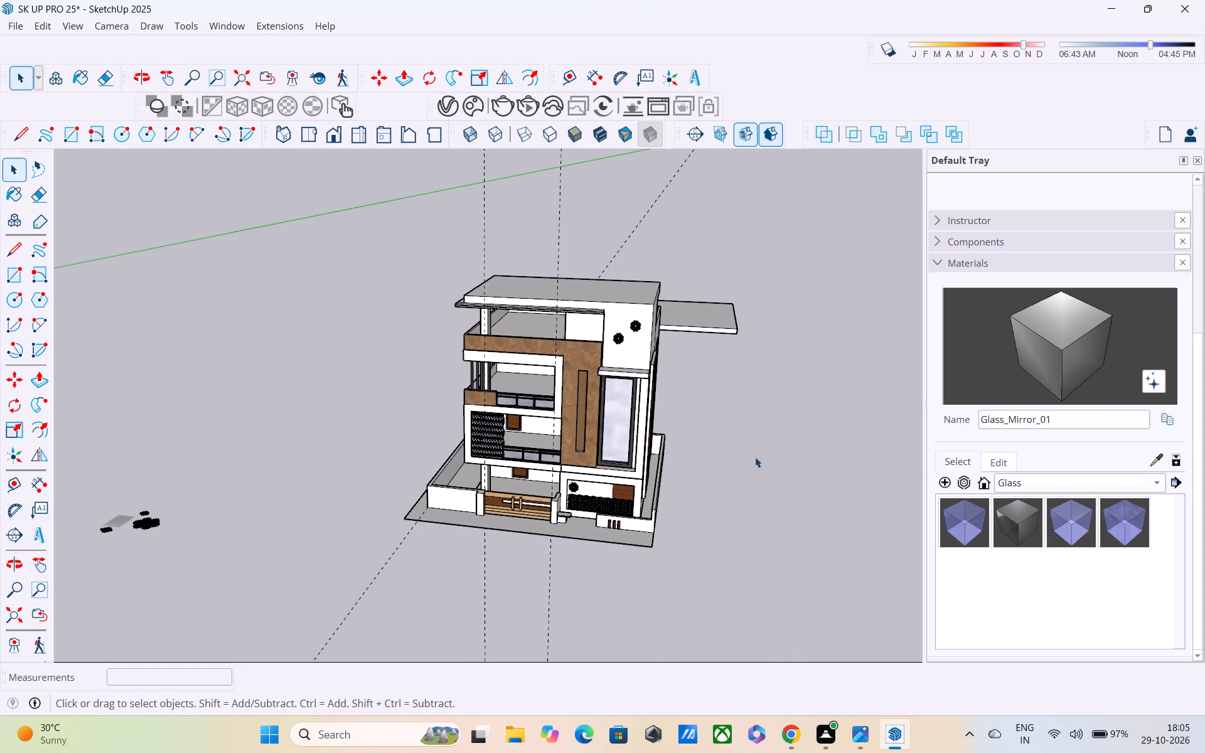
Paint the stair tower's side wall and its upper front face with D01_Frost_White from the Solid Colors library.
click(1000, 483)
middle_drag(726, 360, 718, 341)
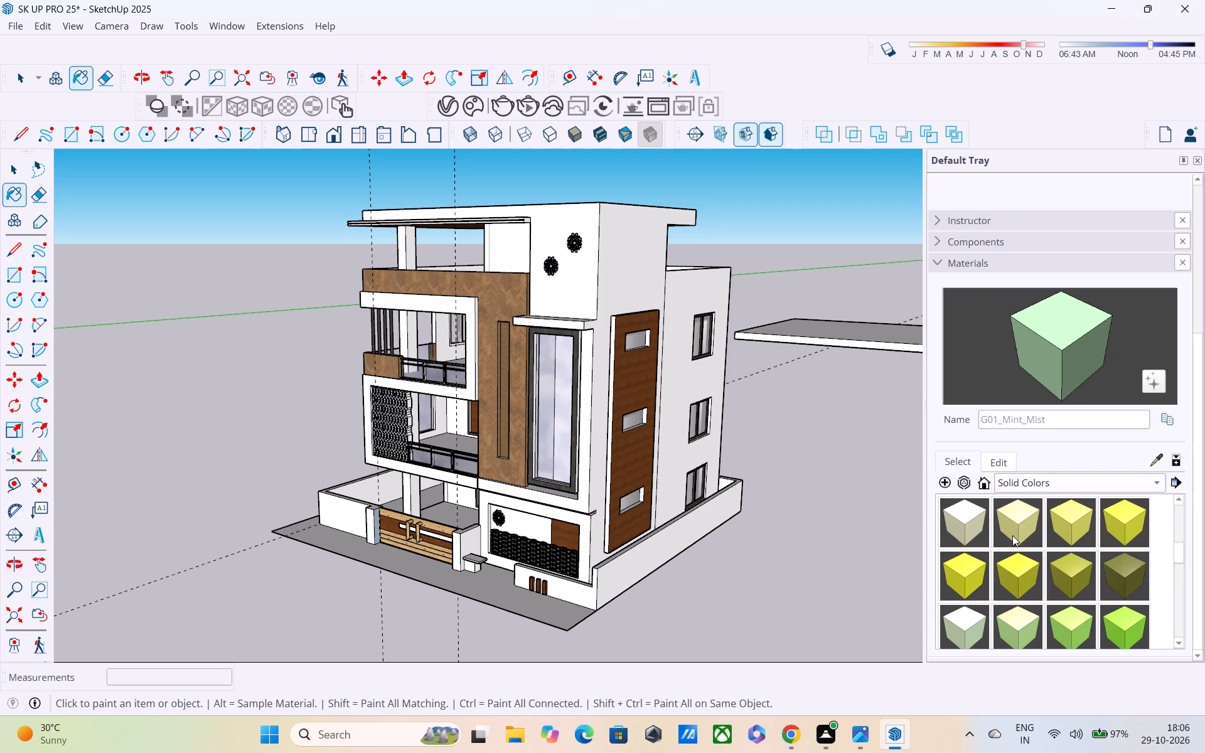
click(960, 523)
scroll(1014, 499, up, 2)
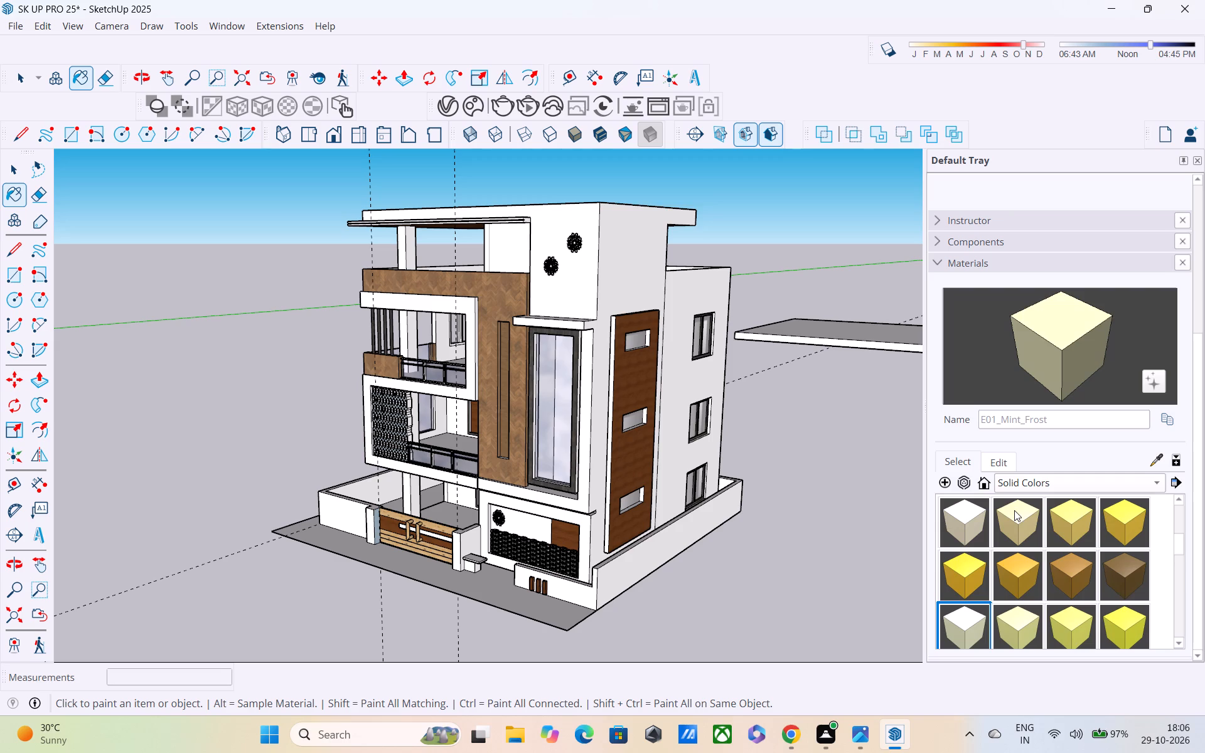
click(985, 520)
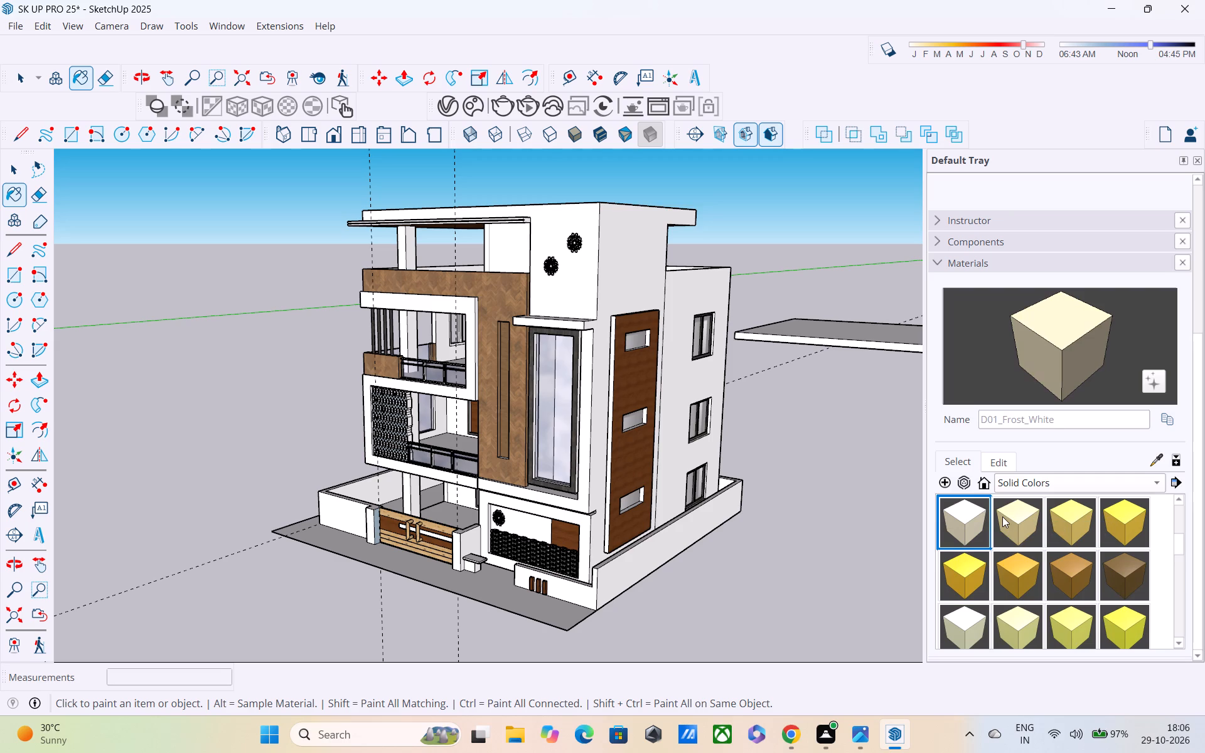
click(652, 242)
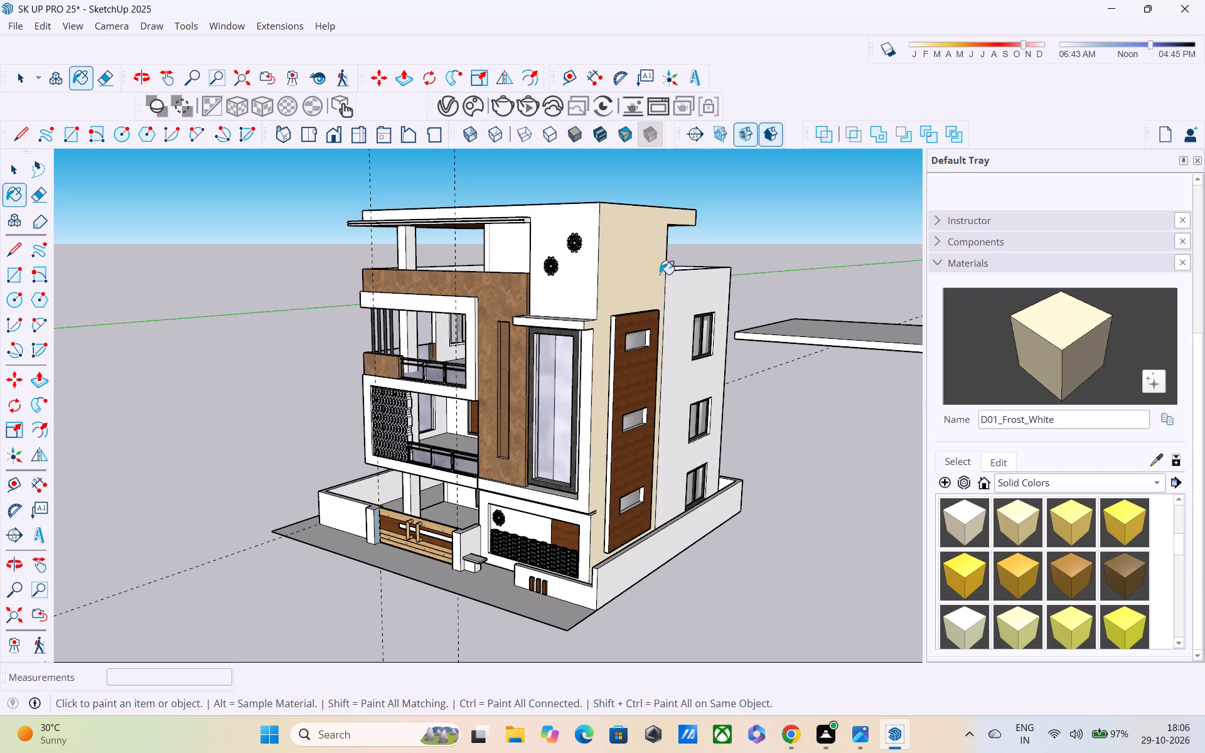
middle_drag(661, 276, 719, 272)
click(569, 237)
Paint the balcony-side outer wall and the front balcony frames with D01_Frost_White.
middle_drag(631, 296, 931, 257)
middle_drag(538, 321, 787, 363)
click(456, 297)
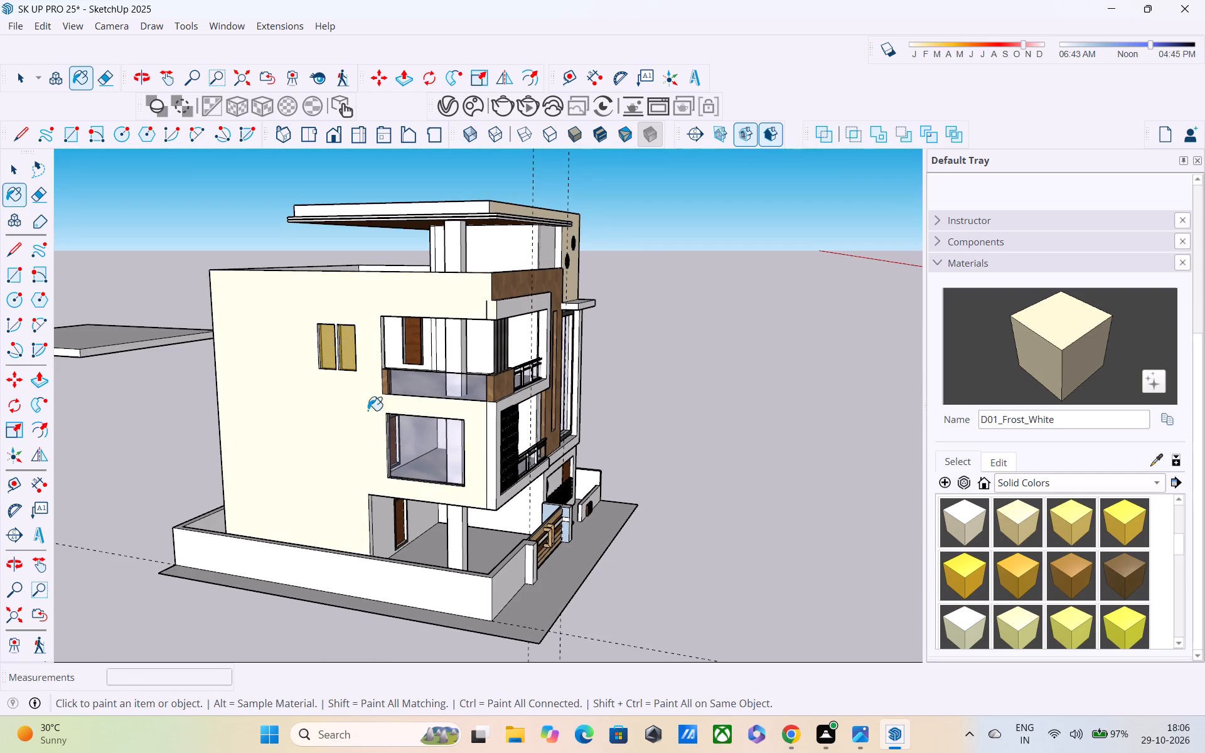
click(490, 442)
middle_drag(522, 429, 445, 352)
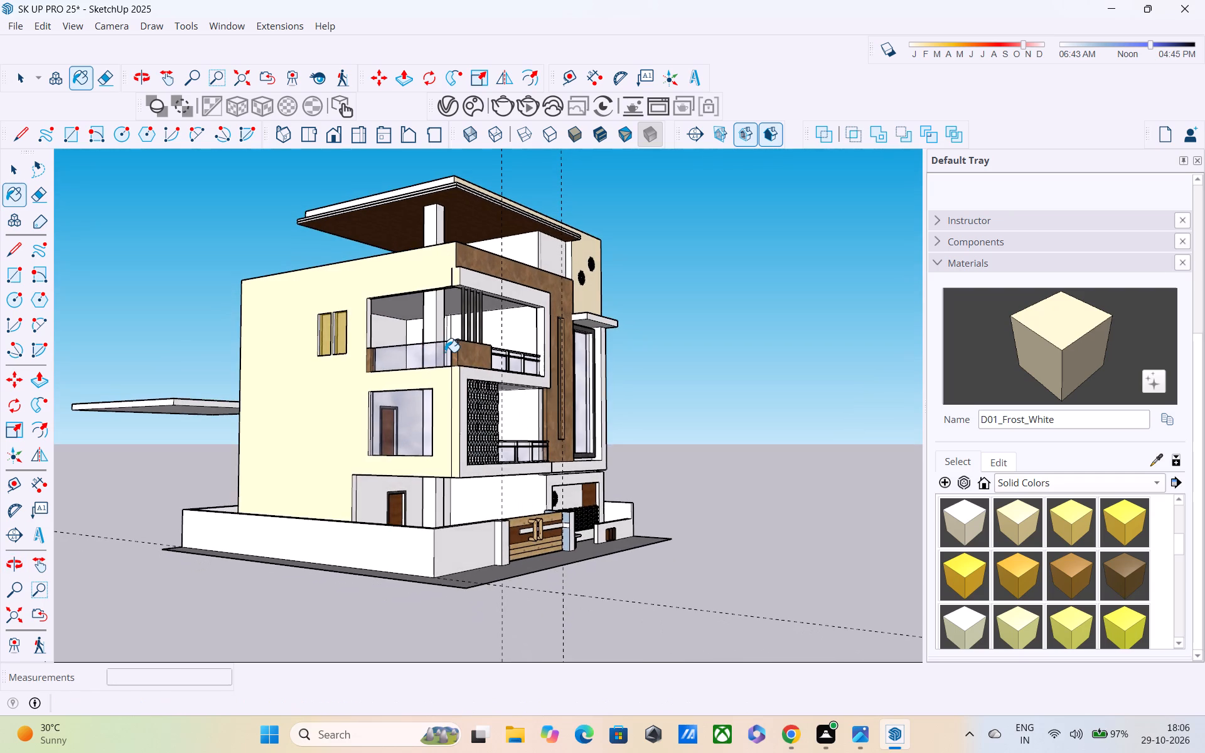
scroll(444, 346, up, 2)
scroll(490, 393, up, 2)
click(489, 379)
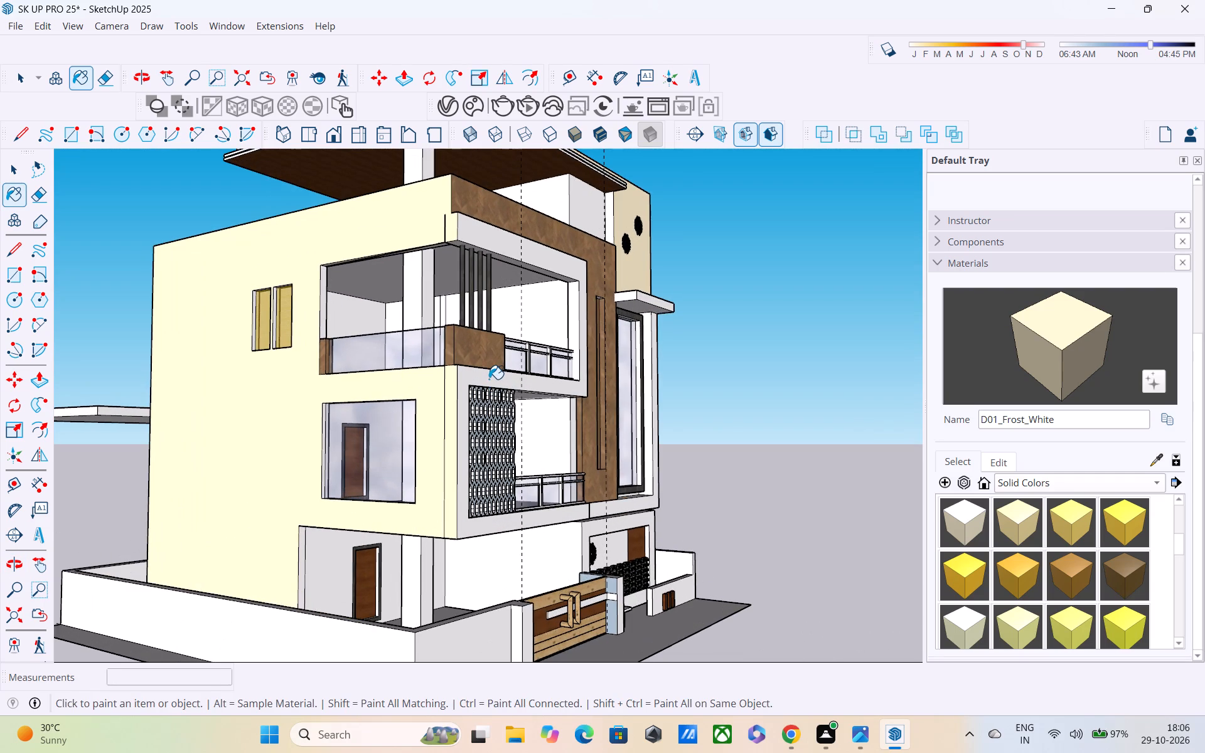
Paint the band below the tall window and the ground-floor front wall, including its recessed panel, with D01_Frost_White.
middle_drag(544, 516, 335, 454)
scroll(335, 454, up, 1)
click(639, 513)
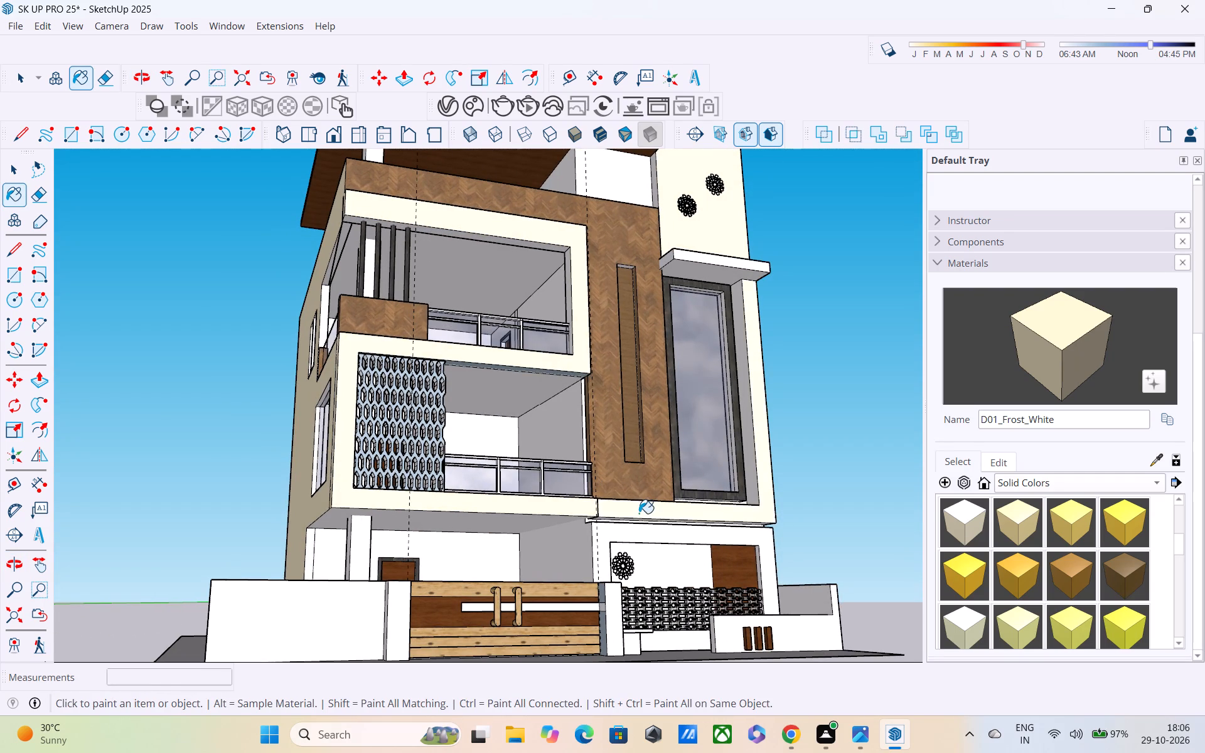
click(638, 541)
middle_drag(640, 542, 562, 574)
click(653, 574)
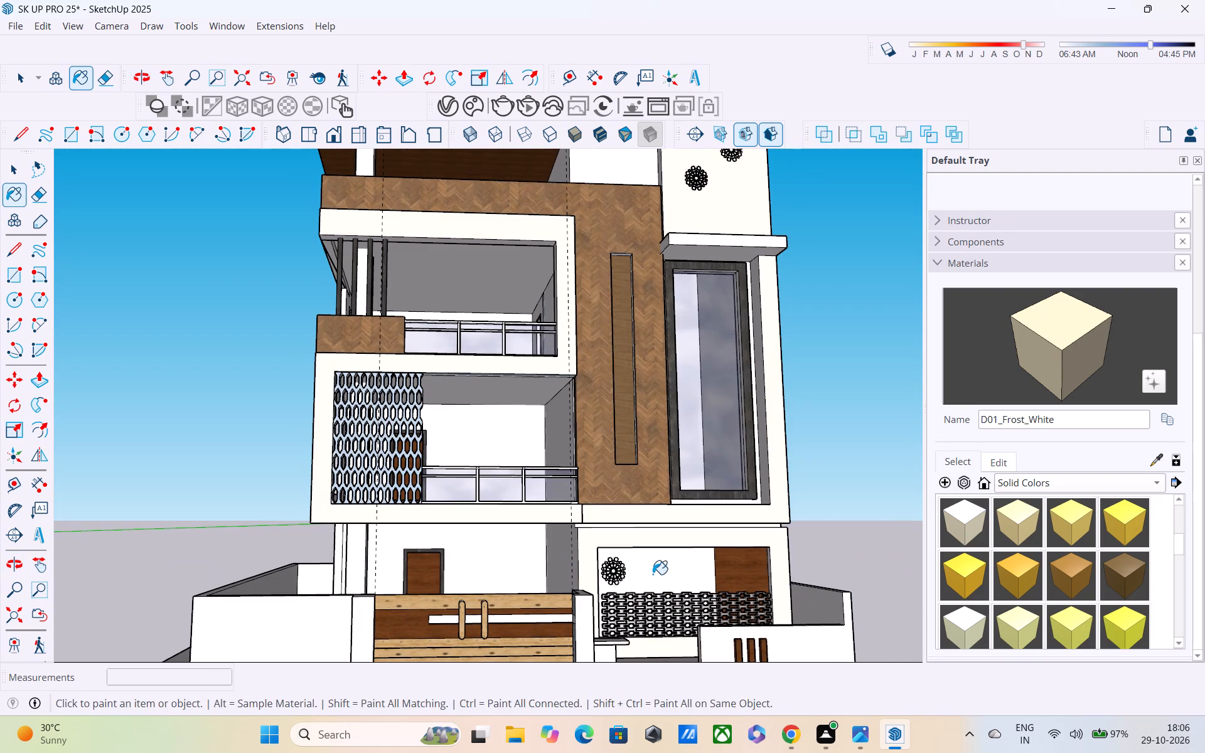
Paint the projecting canopy above the tall front window with D01_Frost_White.
middle_drag(652, 570, 348, 518)
middle_drag(678, 506, 773, 672)
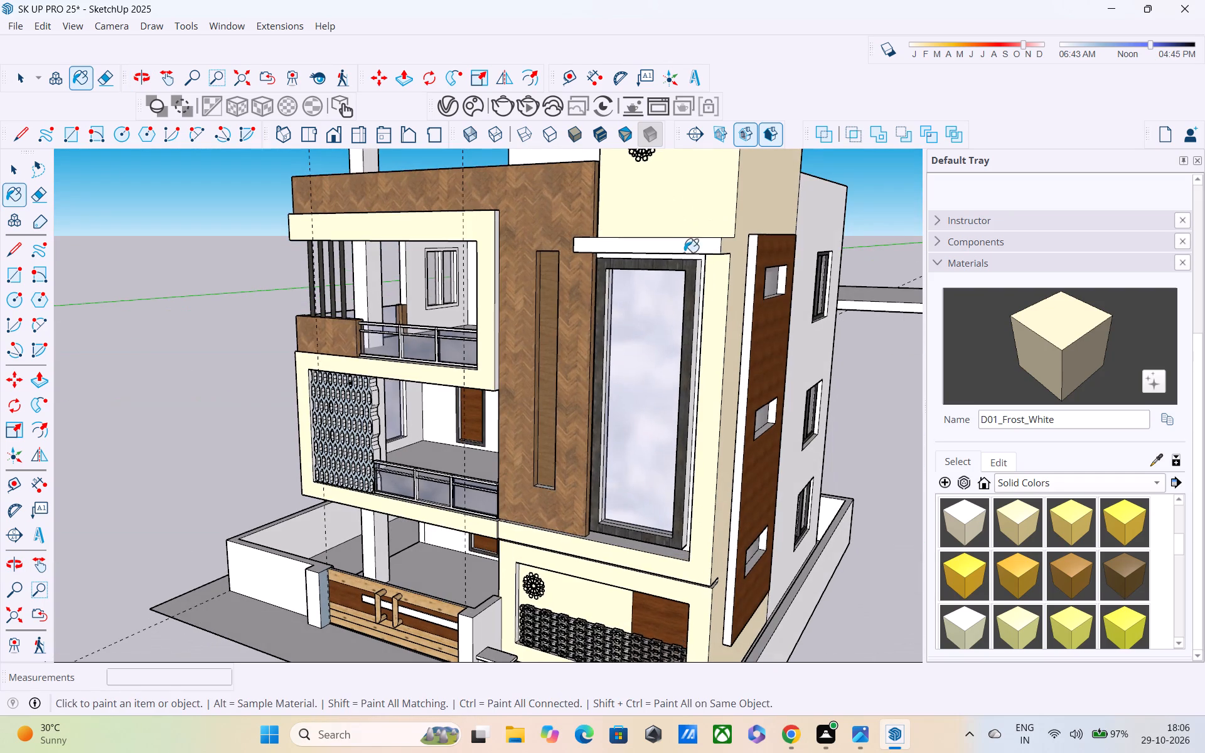
click(679, 251)
middle_drag(727, 255, 720, 170)
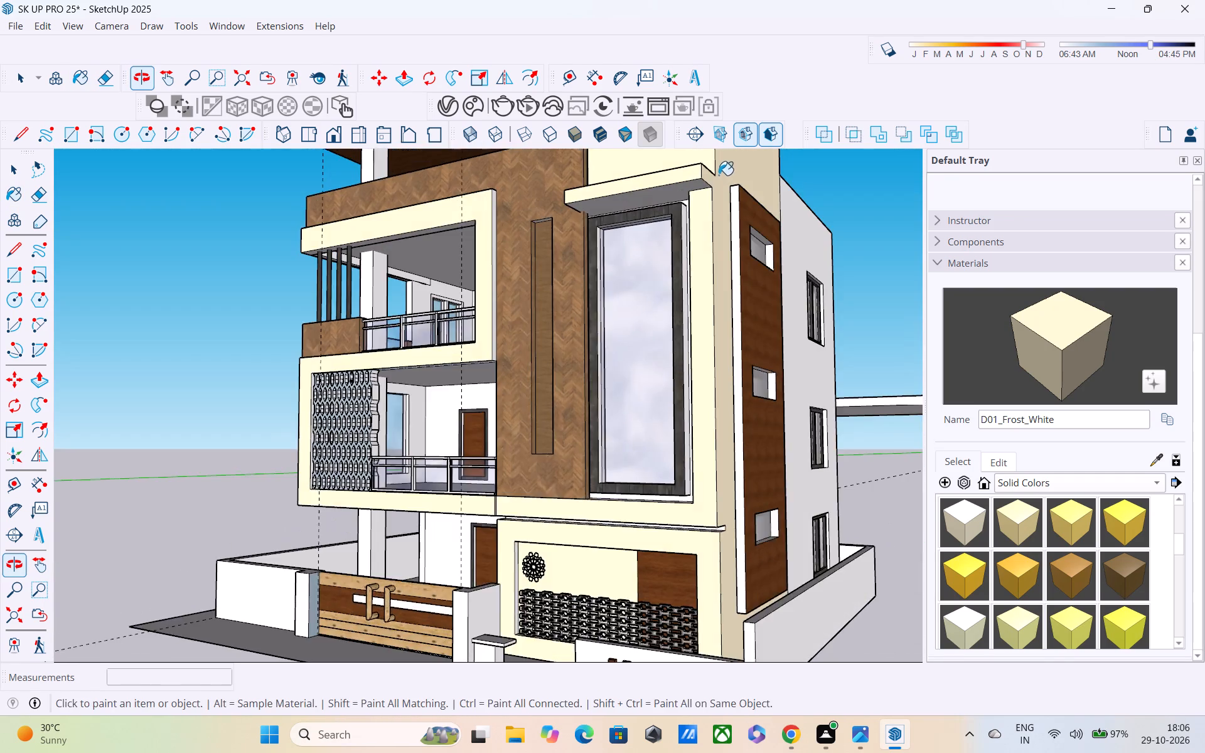
Paint the narrow white reveal faces around the tall front window's dark frame with D01_Frost_White.
scroll(686, 209, up, 10)
click(690, 201)
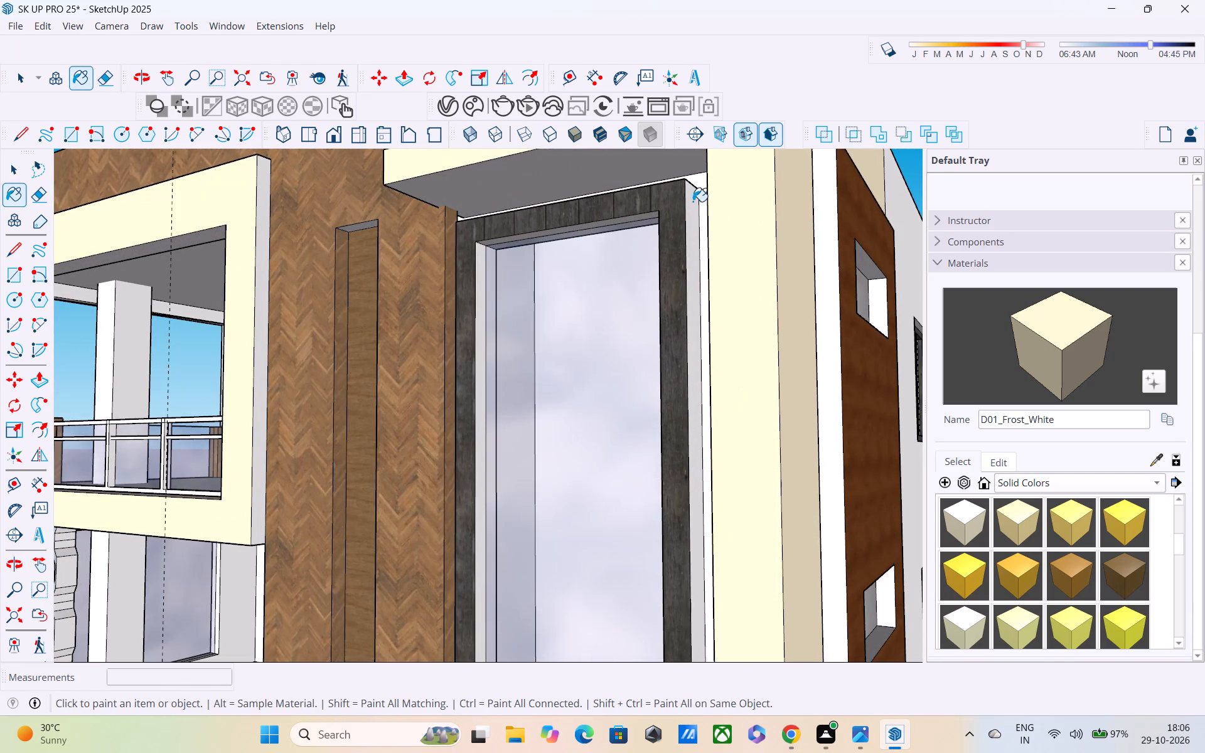
click(697, 183)
scroll(685, 228, up, 1)
scroll(685, 228, down, 4)
middle_drag(650, 289, 1054, 280)
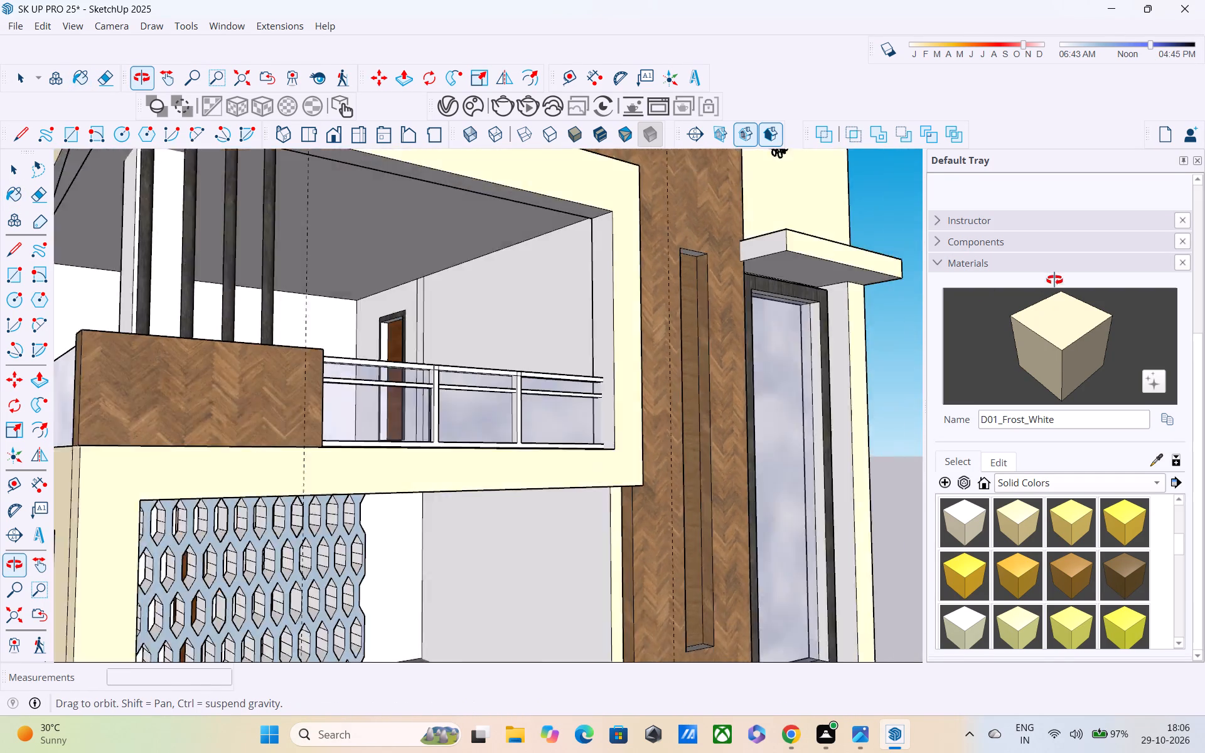
middle_drag(1054, 280, 813, 274)
scroll(687, 314, up, 4)
scroll(651, 233, up, 4)
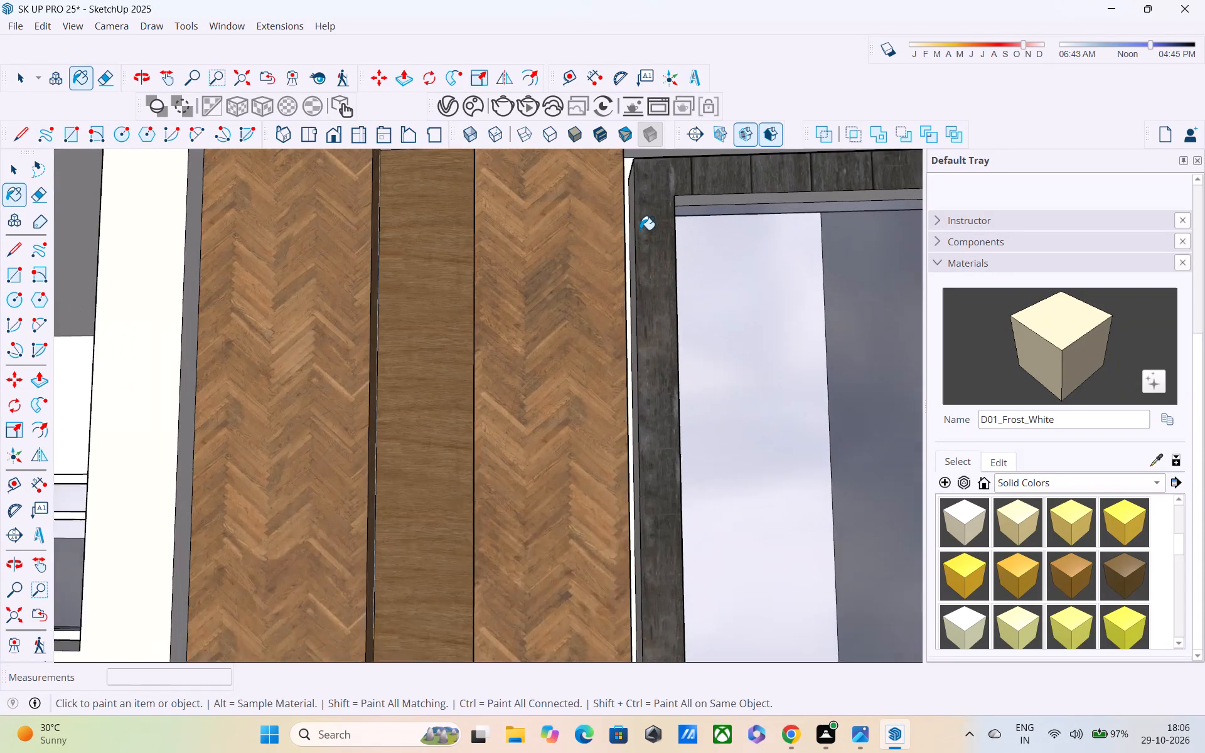
scroll(640, 230, up, 1)
click(625, 218)
scroll(627, 222, down, 9)
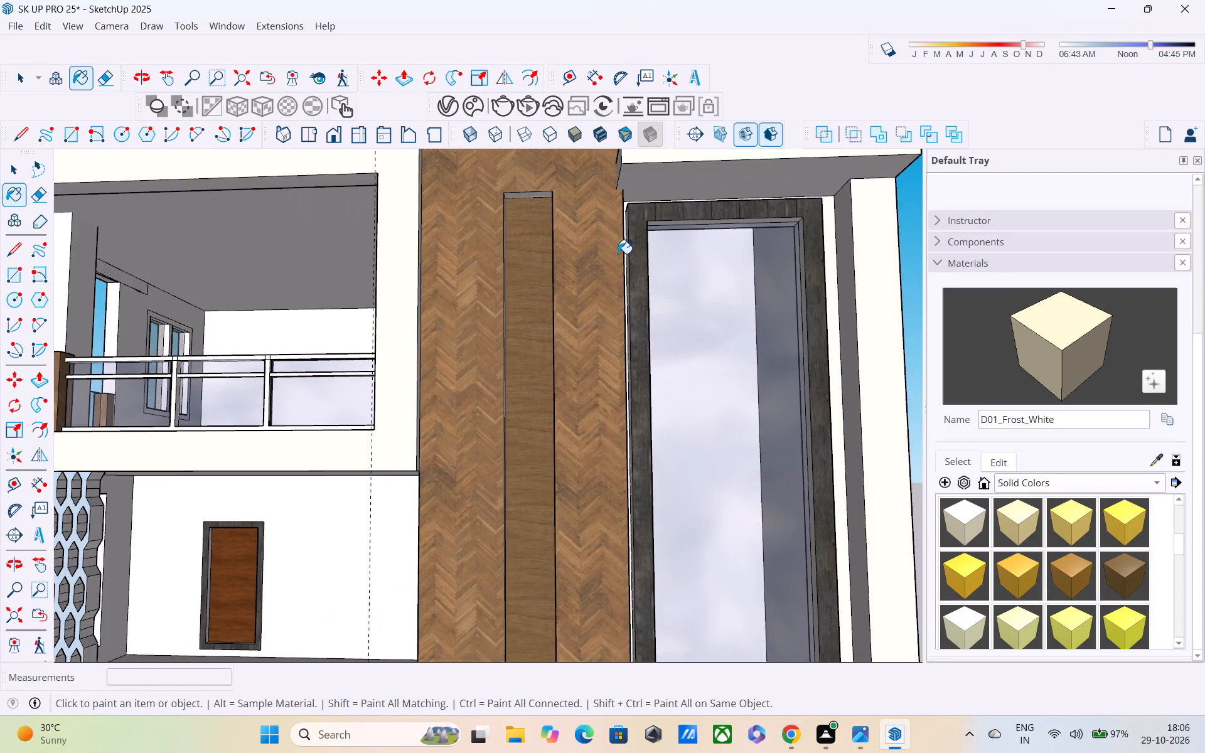
scroll(617, 254, down, 3)
Paint the ground-floor porch column and the porch walls behind it with D01_Frost_White.
middle_drag(565, 215, 538, 184)
scroll(534, 189, up, 3)
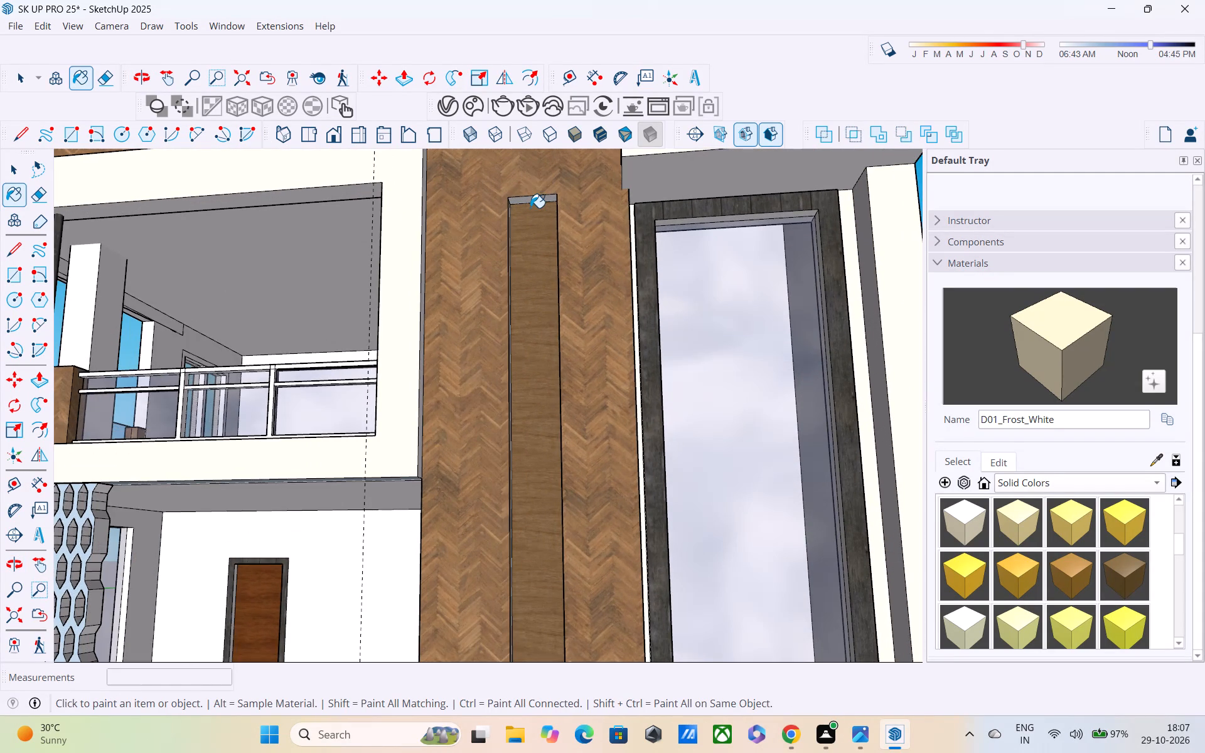
scroll(530, 208, down, 10)
middle_drag(544, 278, 778, 403)
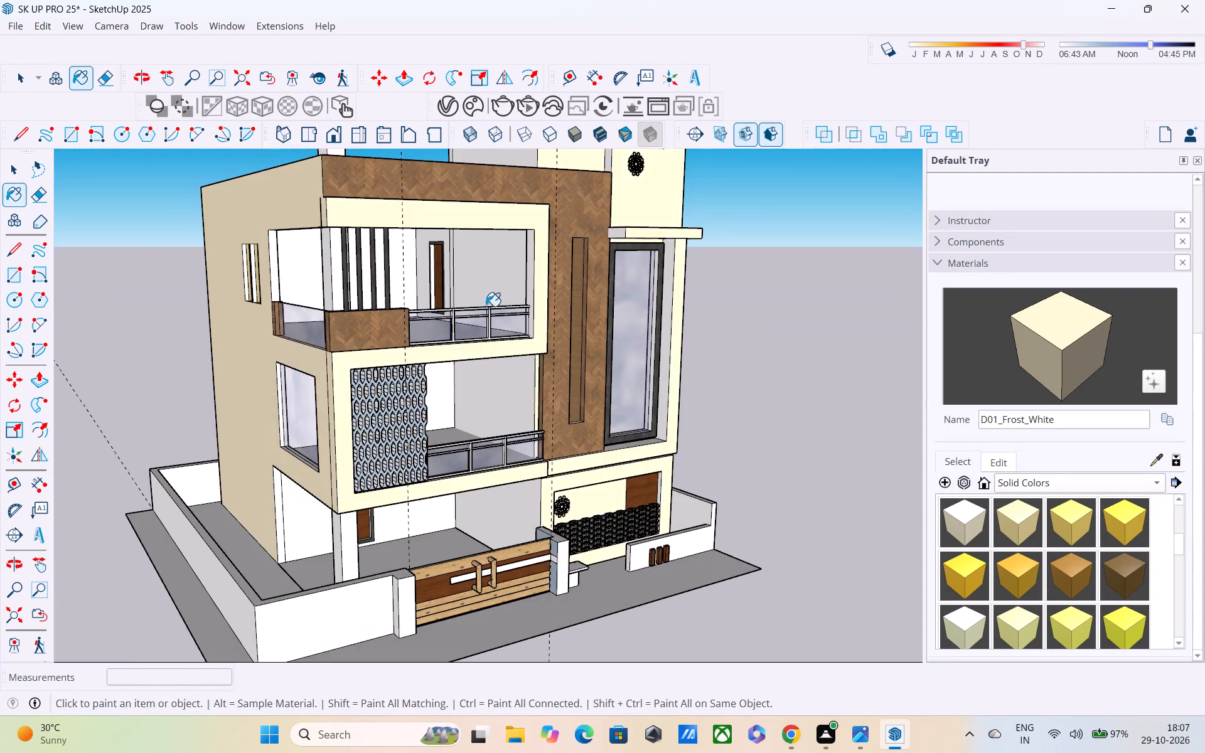
middle_drag(469, 299, 795, 239)
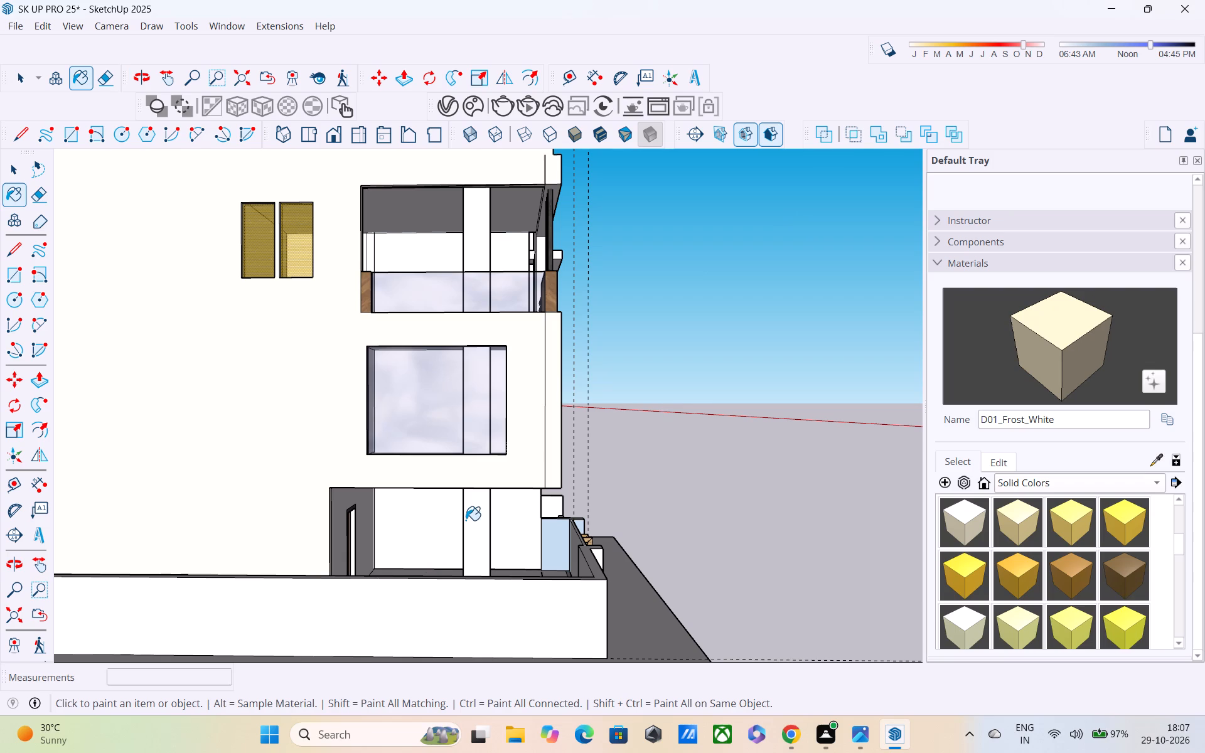
click(466, 520)
middle_drag(466, 520, 114, 559)
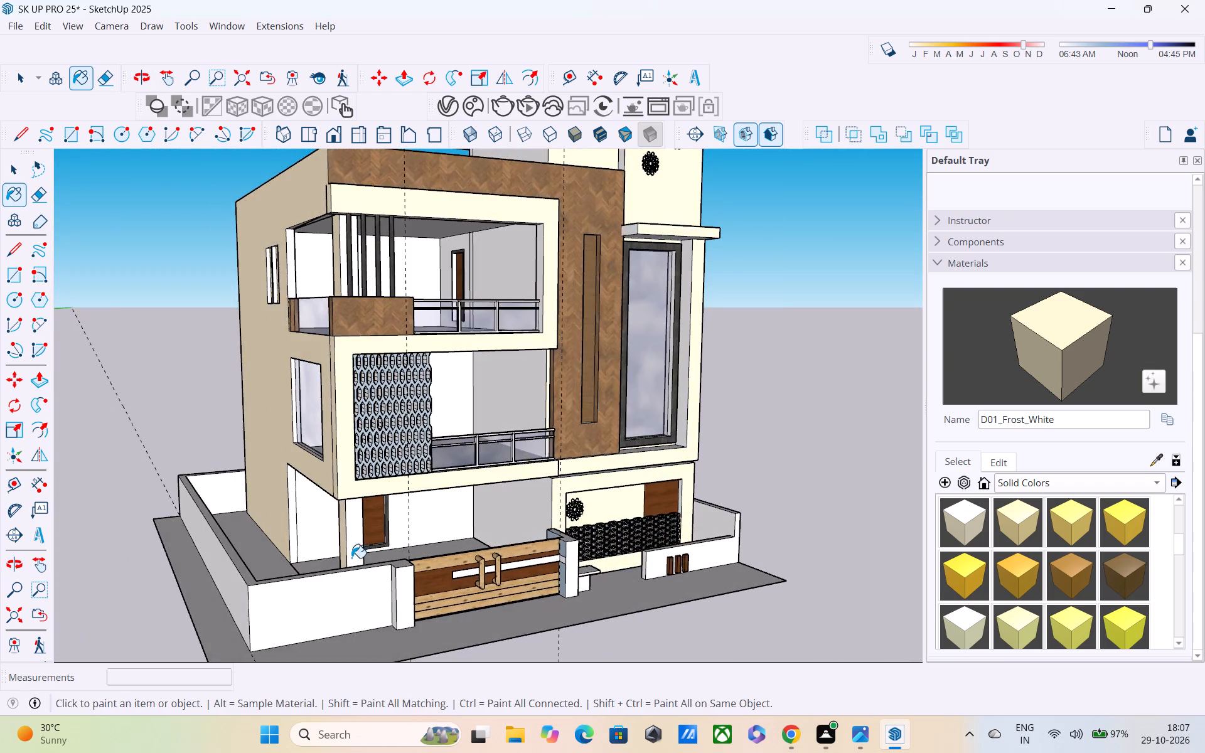
scroll(363, 545, up, 3)
click(351, 523)
click(279, 501)
middle_drag(355, 523, 370, 412)
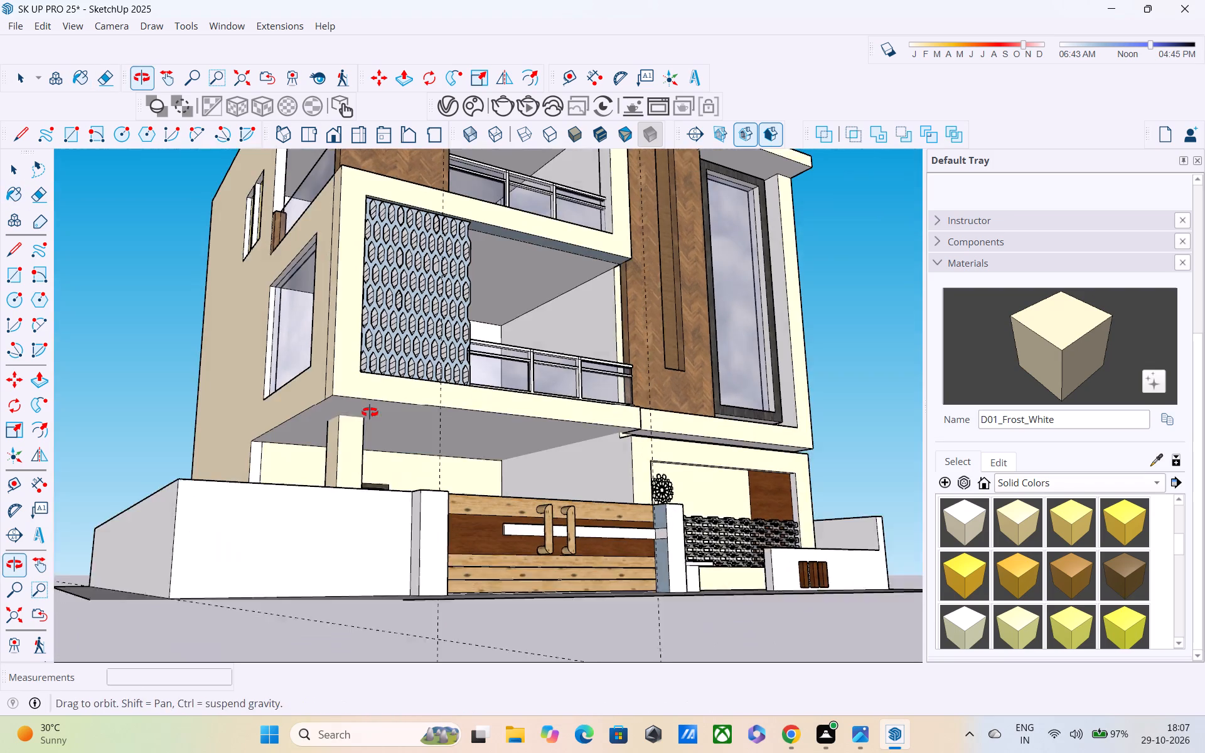
middle_drag(370, 412, 370, 407)
scroll(316, 475, up, 3)
click(239, 467)
middle_drag(244, 449, 273, 466)
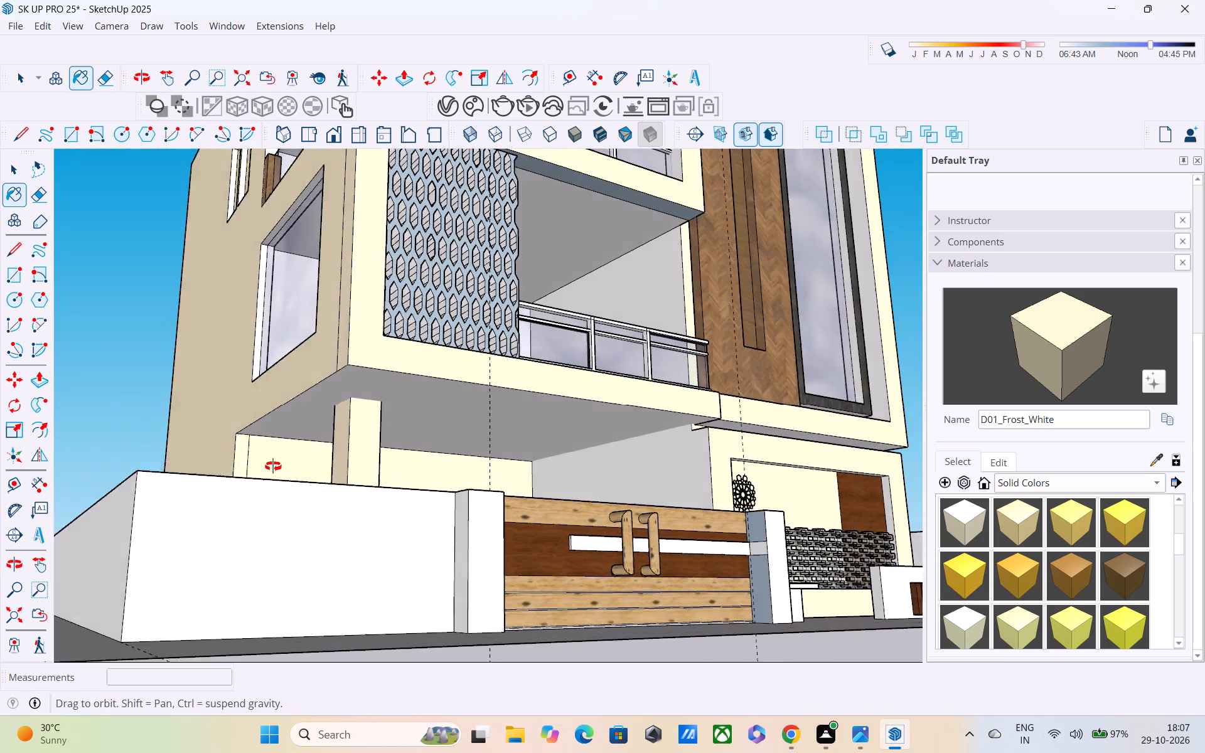
middle_drag(273, 466, 319, 519)
Paint the side window's white reveal and the ledge below the side balcony glass with D01_Frost_White.
middle_drag(297, 356, 252, 312)
scroll(261, 312, up, 9)
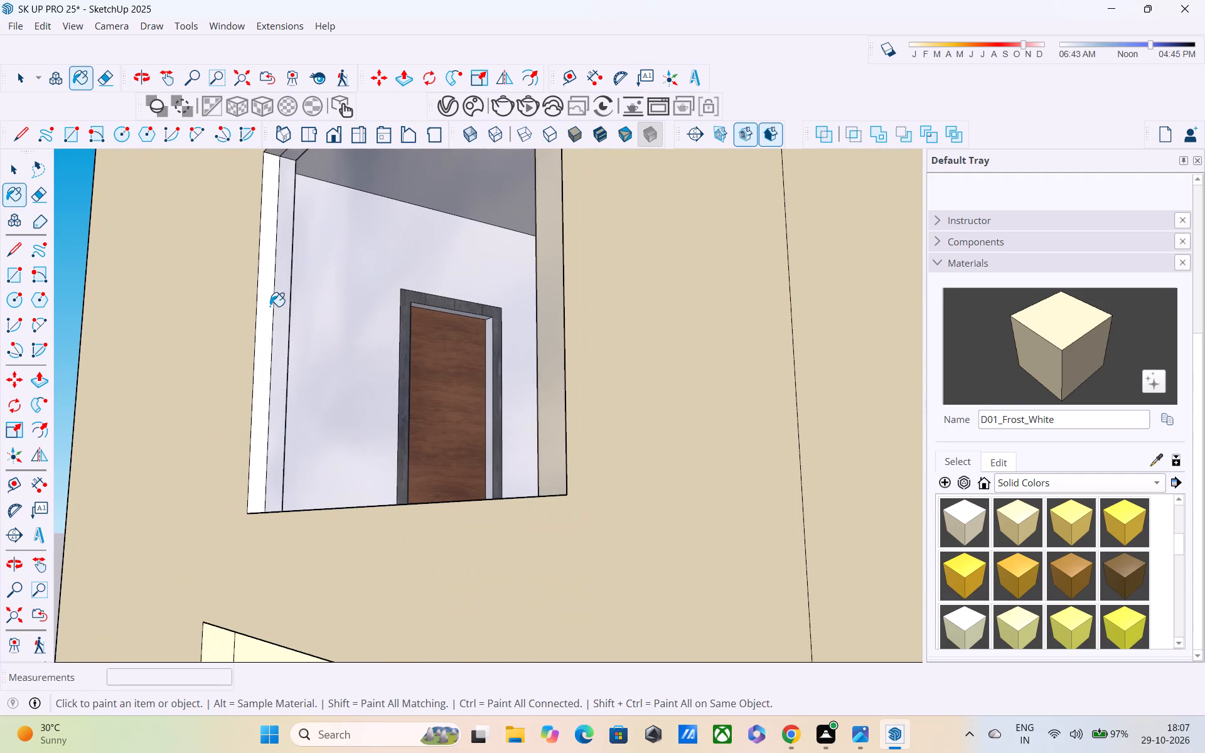
click(270, 306)
middle_drag(270, 306, 458, 537)
scroll(331, 340, down, 1)
scroll(441, 338, down, 3)
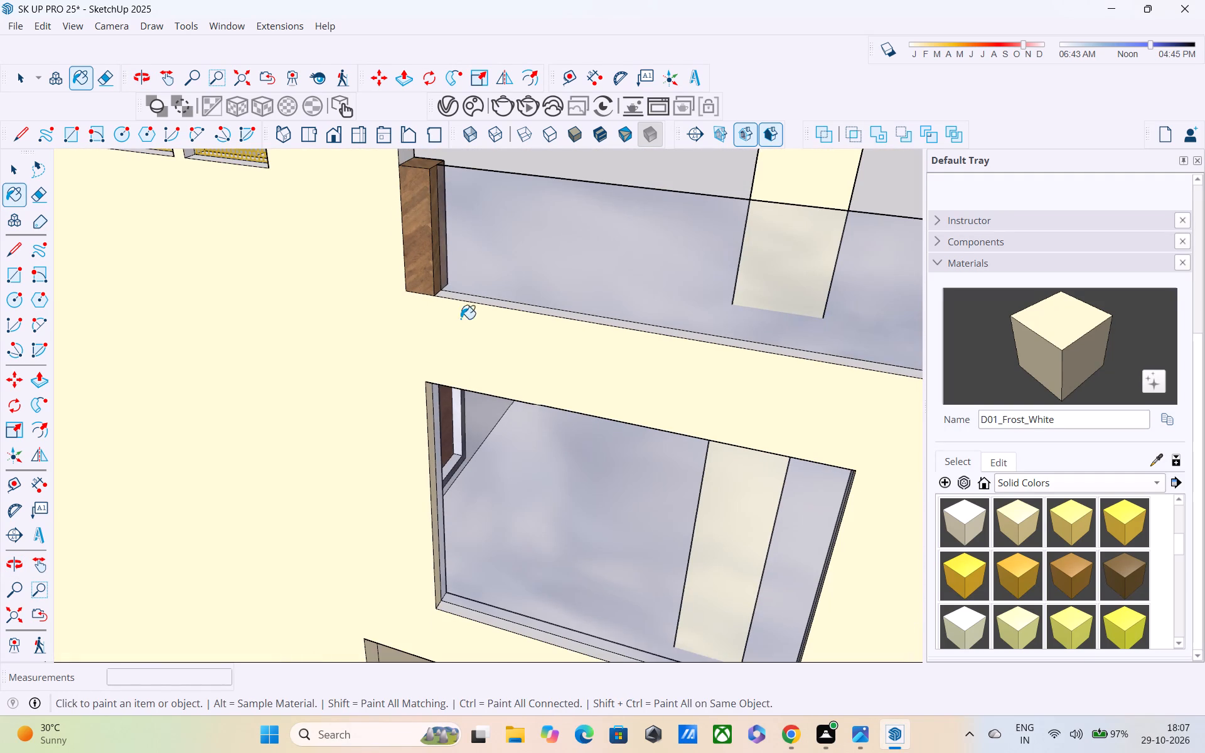
click(478, 298)
Paint the remaining white top ledges of the front balcony frames with D01_Frost_White.
middle_drag(493, 299, 278, 422)
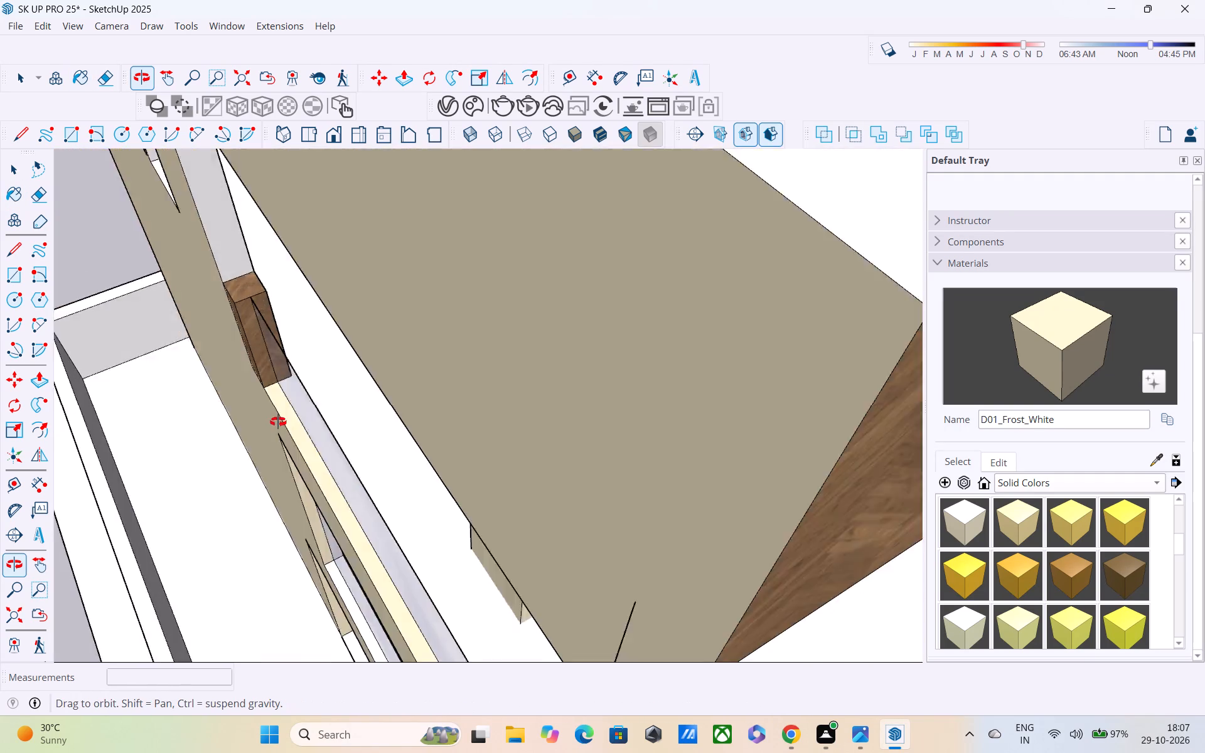
middle_drag(278, 422, 290, 344)
scroll(408, 288, down, 5)
middle_drag(587, 290, 582, 214)
scroll(668, 306, down, 1)
scroll(696, 338, up, 2)
click(710, 353)
scroll(710, 354, down, 3)
middle_drag(710, 354, 575, 443)
scroll(575, 431, up, 1)
scroll(575, 431, down, 5)
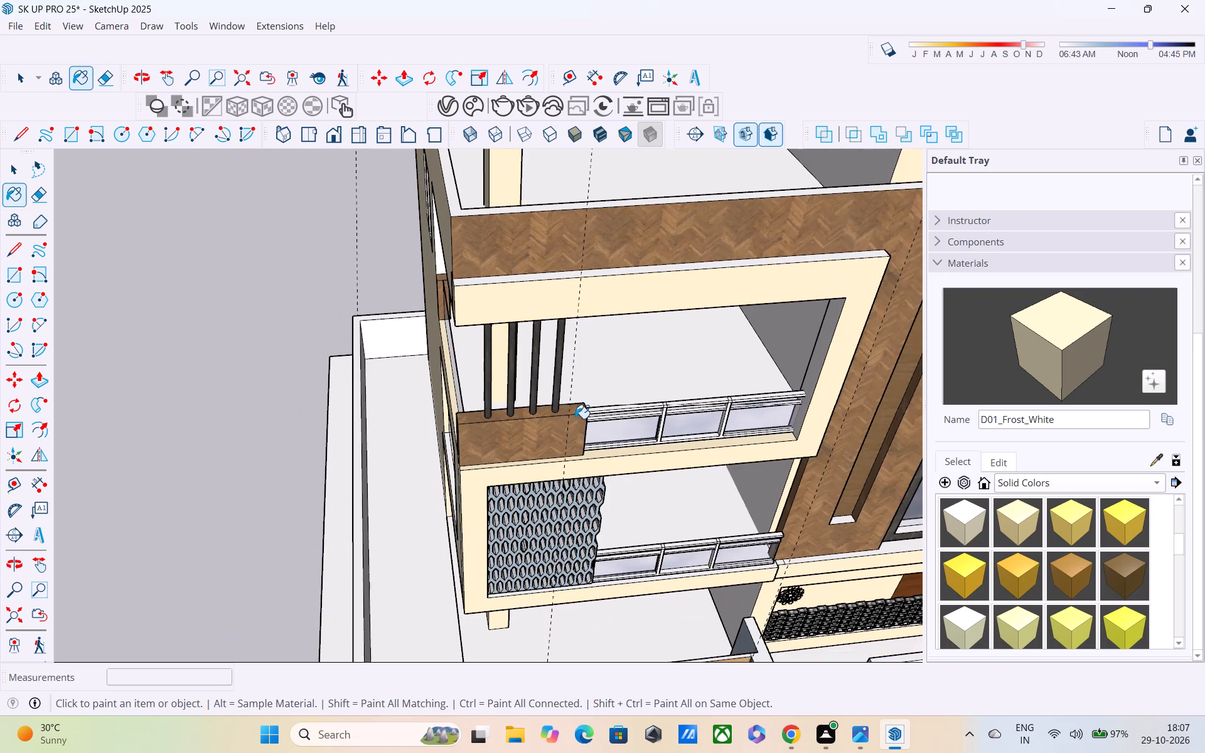
scroll(568, 238, up, 4)
click(567, 288)
Paint the top edge of the roof parapet walls with D01_Frost_White.
middle_drag(564, 301, 951, 297)
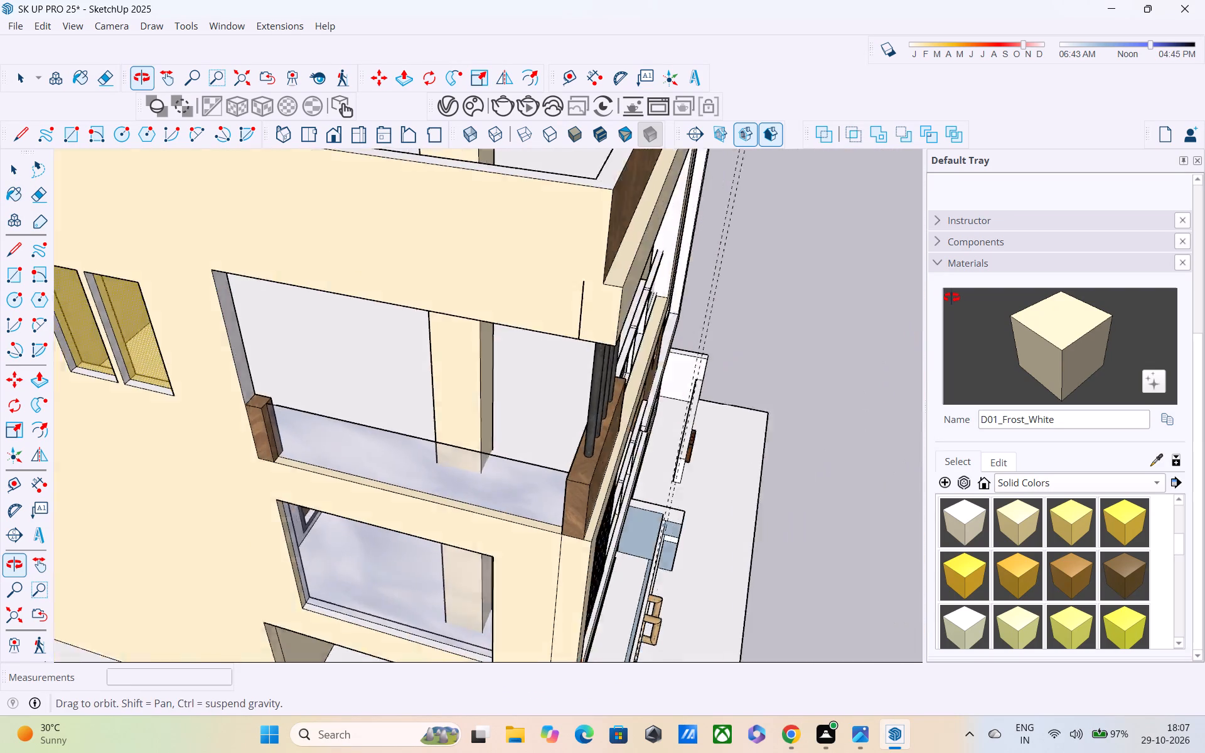
middle_drag(951, 297, 951, 293)
scroll(761, 277, down, 3)
middle_drag(757, 279, 862, 410)
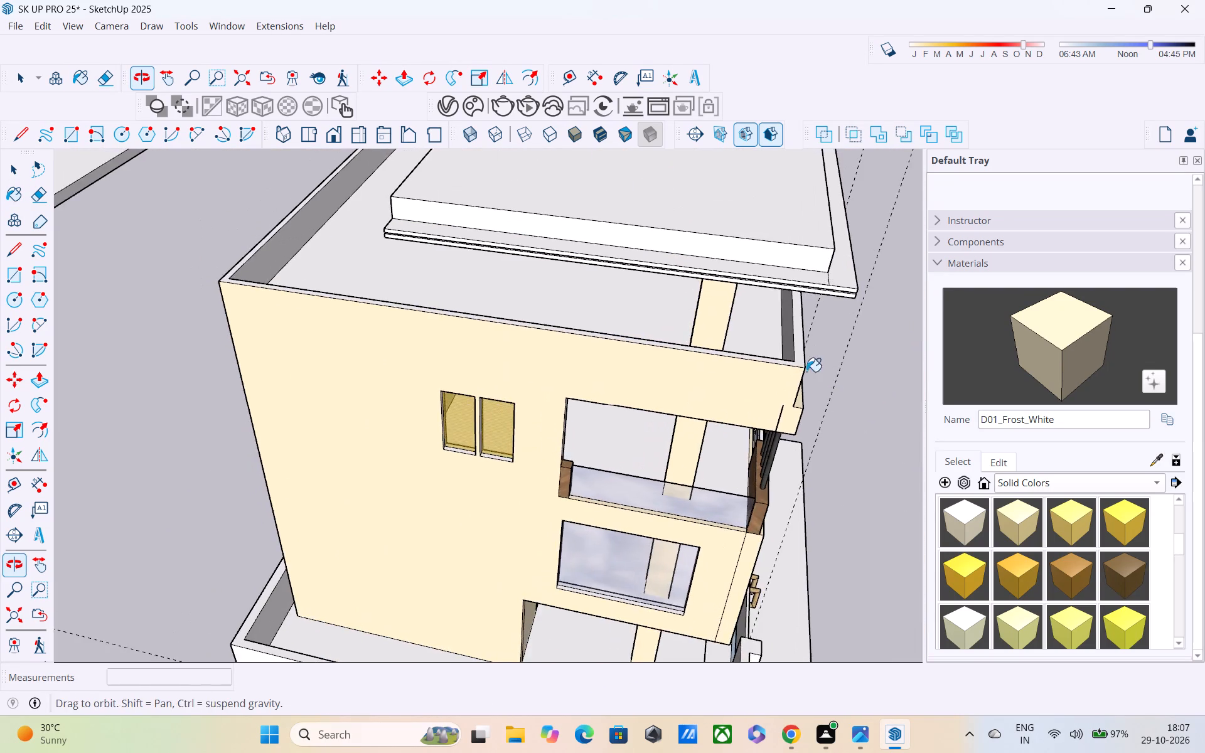
scroll(786, 361, up, 3)
click(786, 361)
click(788, 363)
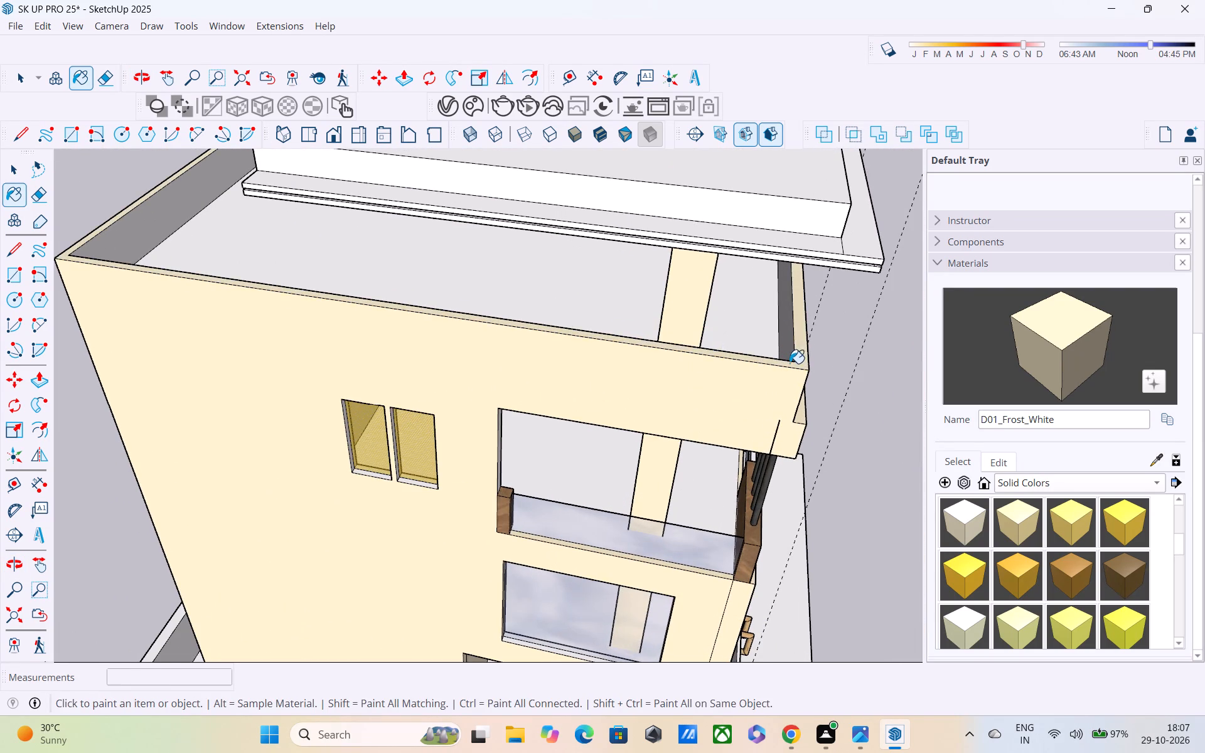
Paint the rooftop canopy slab's top, vertical edge faces and stepped ledge with D01_Frost_White.
shift+middle_drag(790, 356, 823, 419)
middle_drag(746, 334, 913, 390)
middle_drag(576, 401, 729, 538)
middle_drag(655, 486, 602, 452)
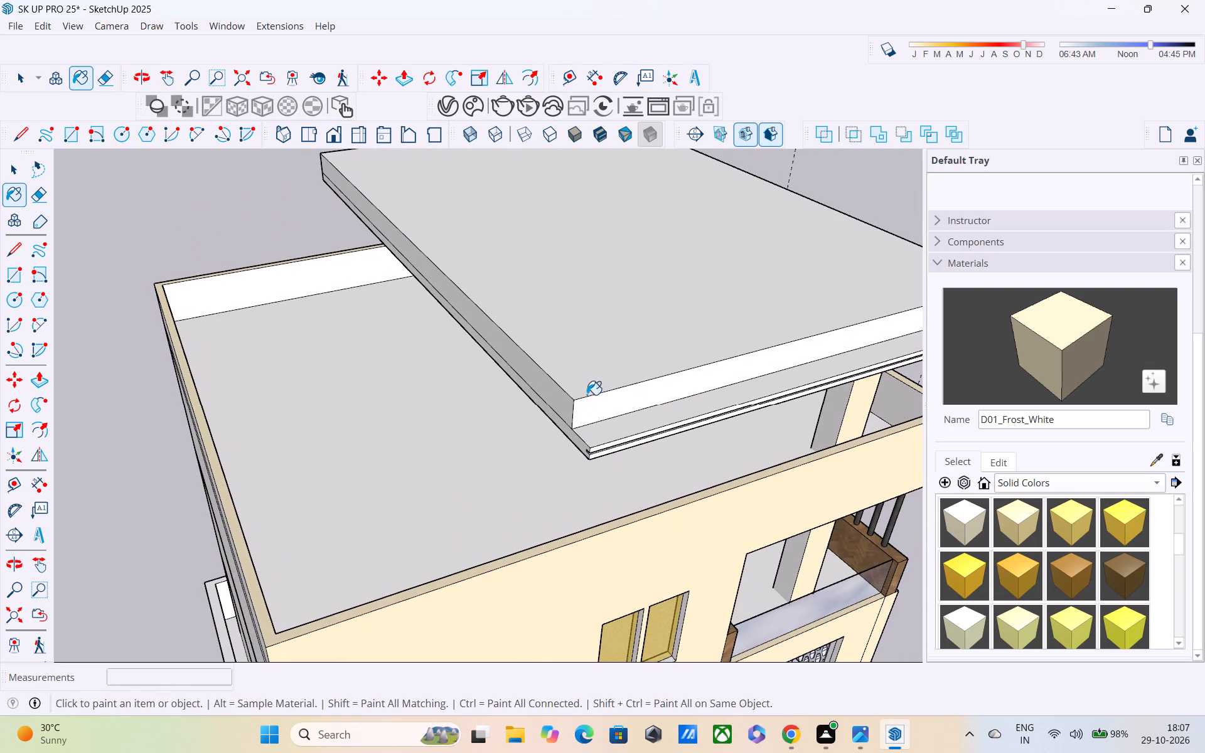
click(587, 395)
middle_drag(633, 378, 623, 302)
scroll(623, 301, up, 2)
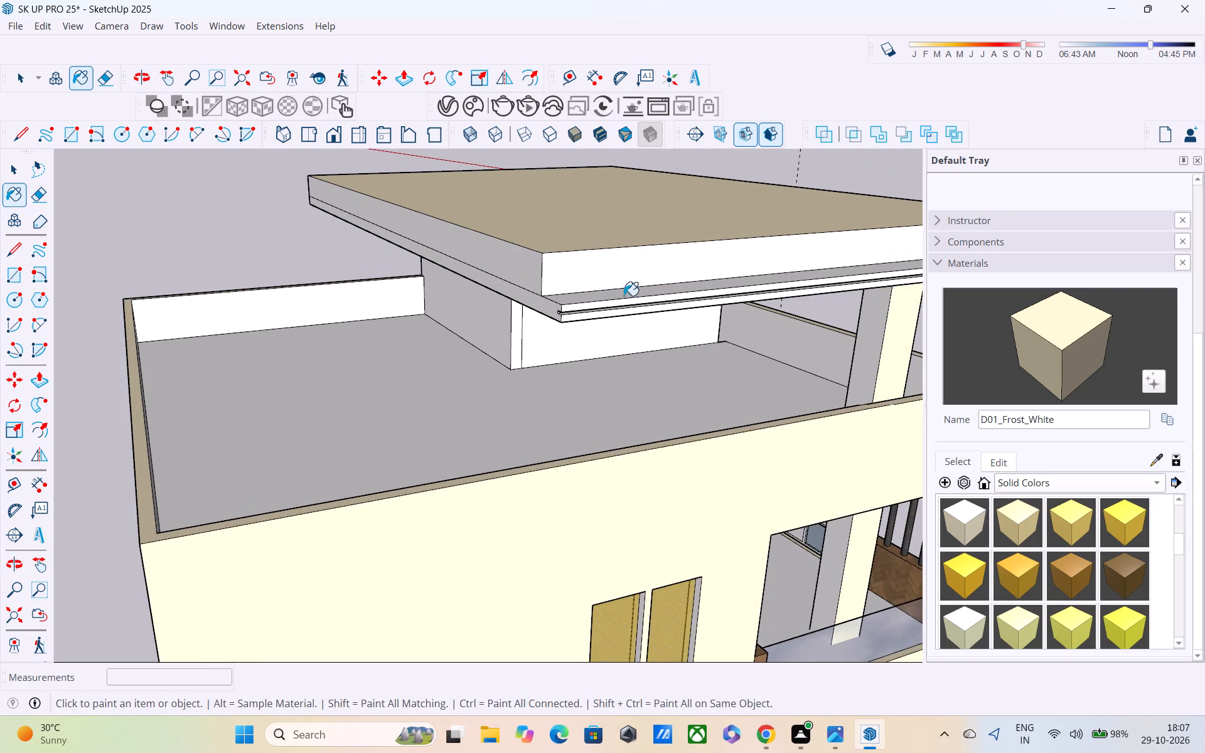
scroll(624, 296, down, 1)
middle_drag(624, 296, 554, 297)
click(553, 297)
click(552, 280)
middle_drag(559, 287, 598, 300)
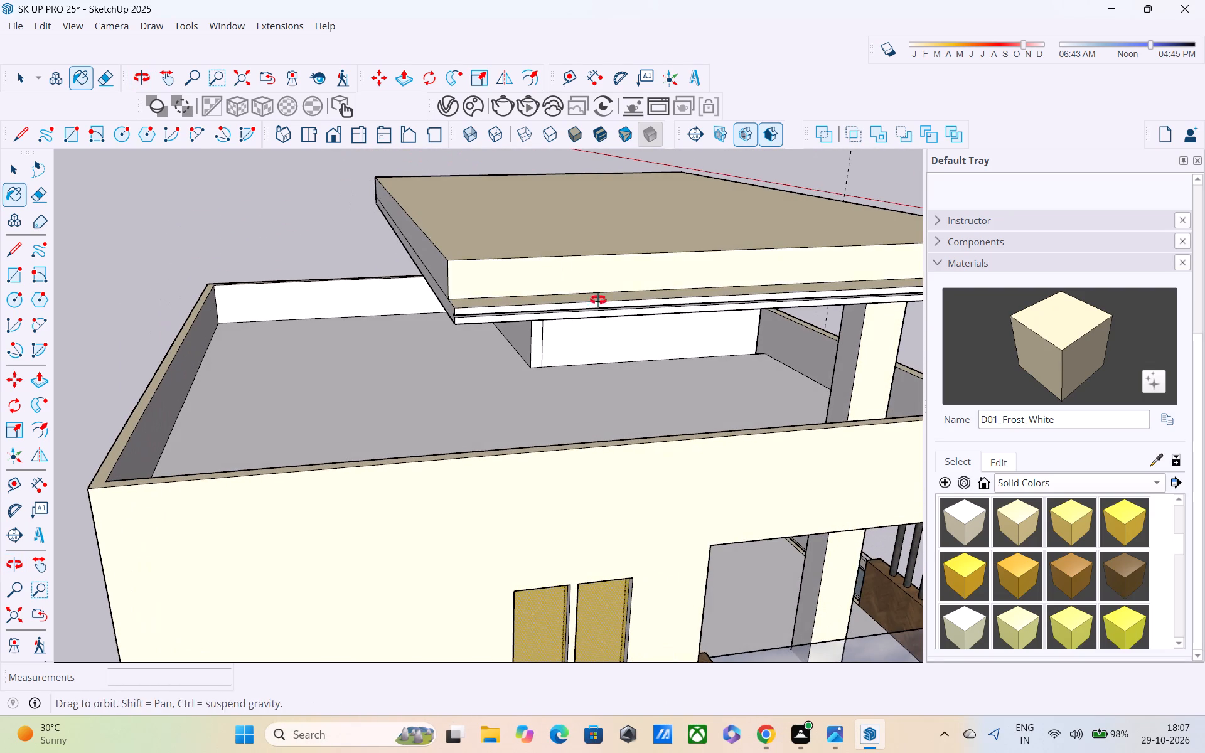
middle_drag(598, 300, 801, 326)
click(612, 281)
Paint all matching unpainted default-white faces at once with D01_Frost_White, including the side wall and boundary walls.
middle_drag(643, 284, 1130, 183)
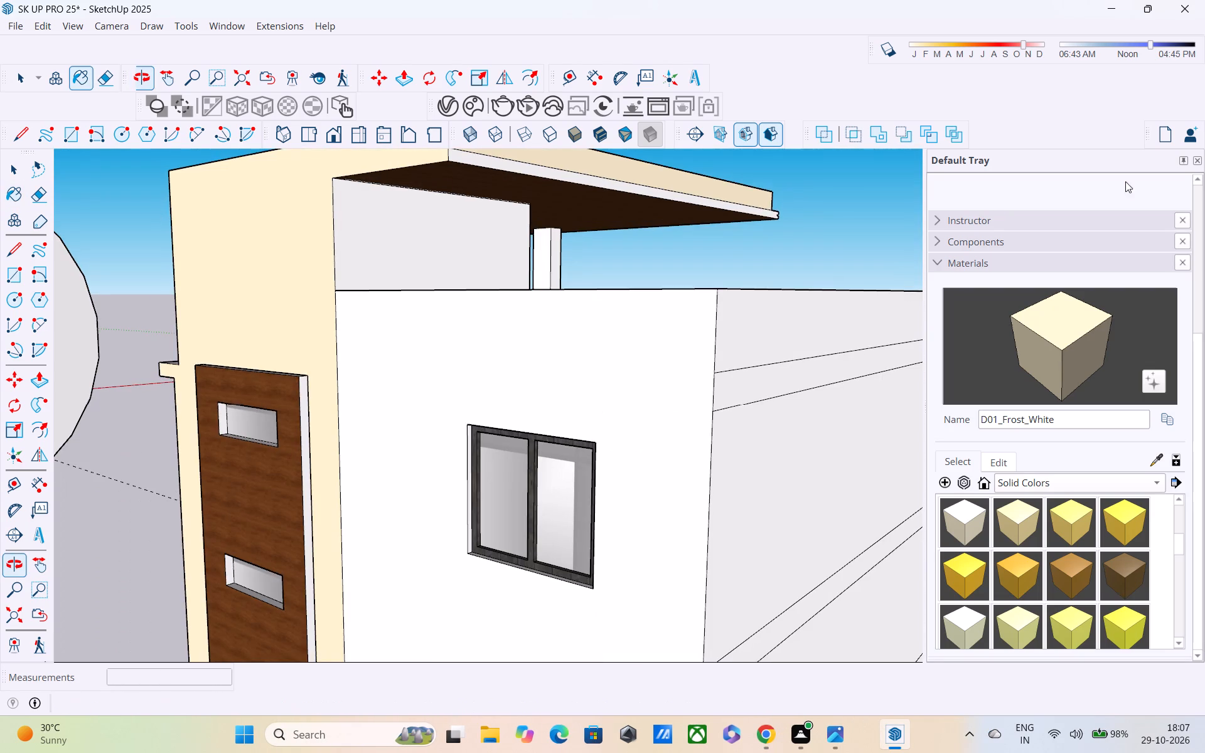
middle_drag(751, 216, 806, 361)
scroll(689, 392, up, 3)
middle_drag(687, 387, 687, 366)
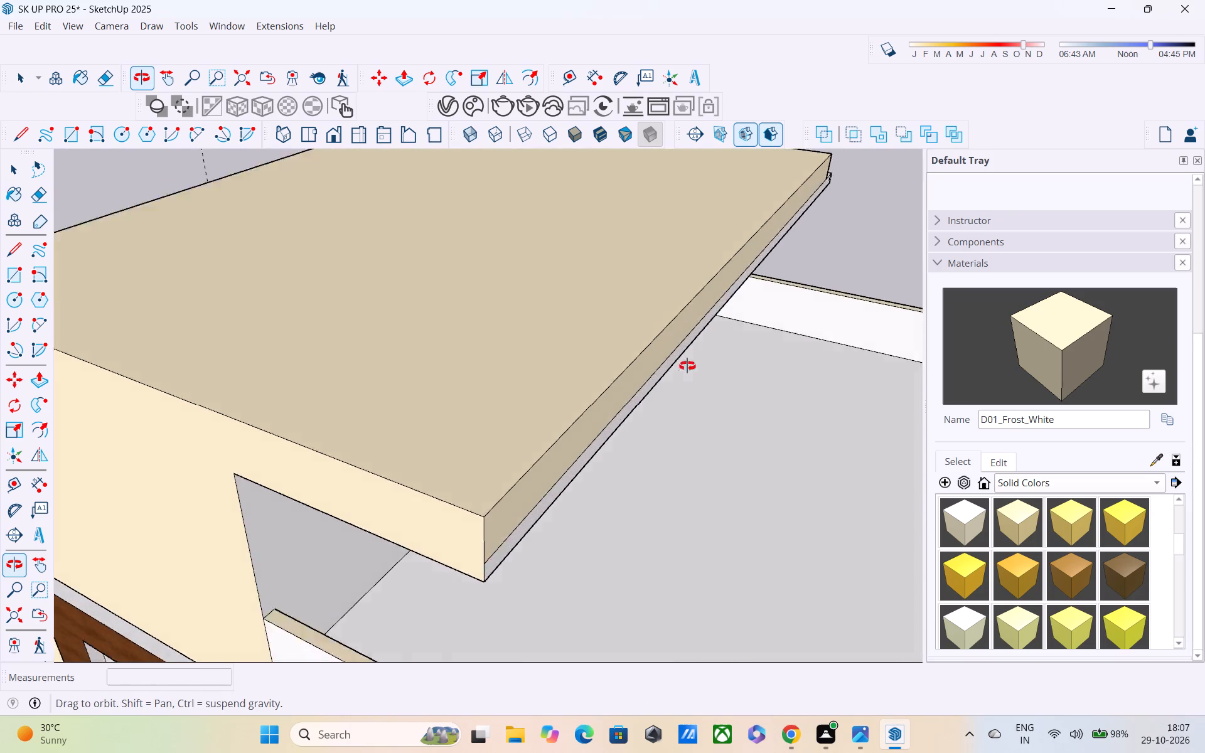
middle_drag(687, 366, 656, 259)
middle_drag(656, 259, 688, 570)
click(516, 484)
Examine the painted house from the window side, the front and the roof for missed faces.
middle_drag(517, 490, 453, 245)
scroll(457, 250, down, 4)
scroll(598, 323, down, 5)
middle_drag(481, 382, 653, 343)
scroll(653, 343, up, 1)
scroll(653, 338, down, 5)
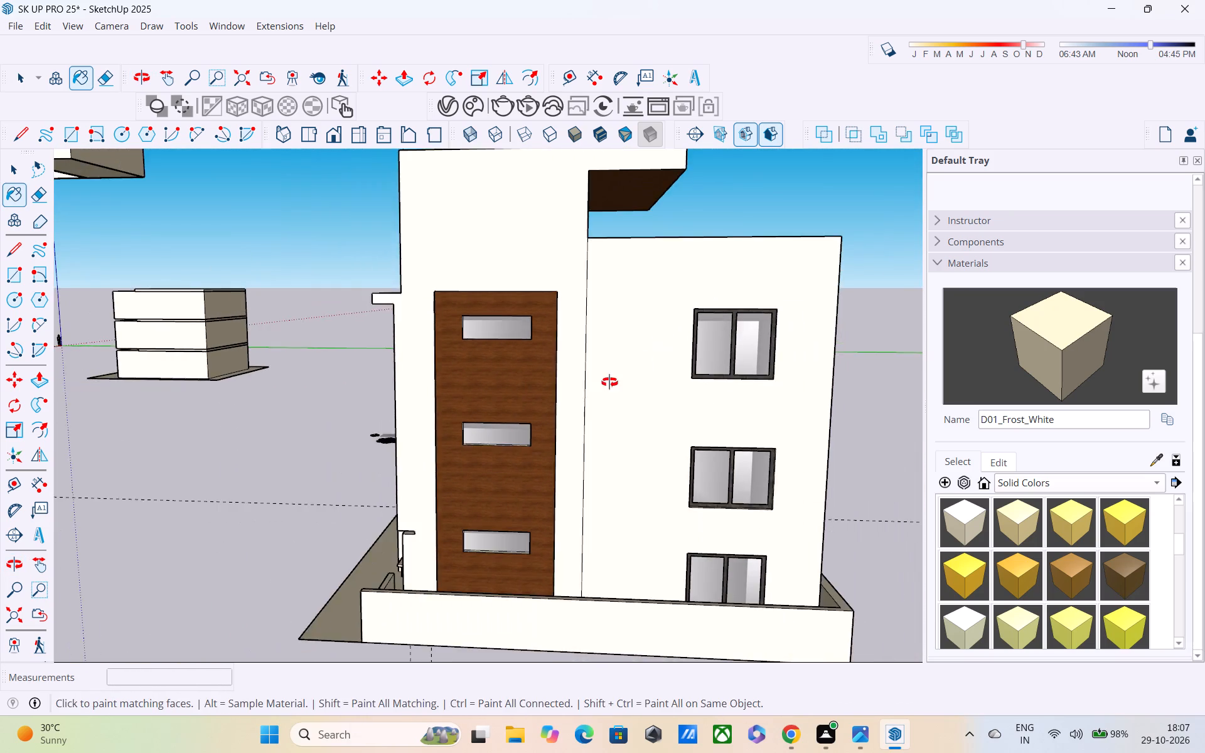
middle_drag(609, 382, 744, 402)
middle_drag(408, 405, 766, 390)
scroll(735, 395, up, 3)
middle_drag(731, 395, 744, 629)
scroll(575, 379, down, 3)
middle_drag(563, 353, 626, 608)
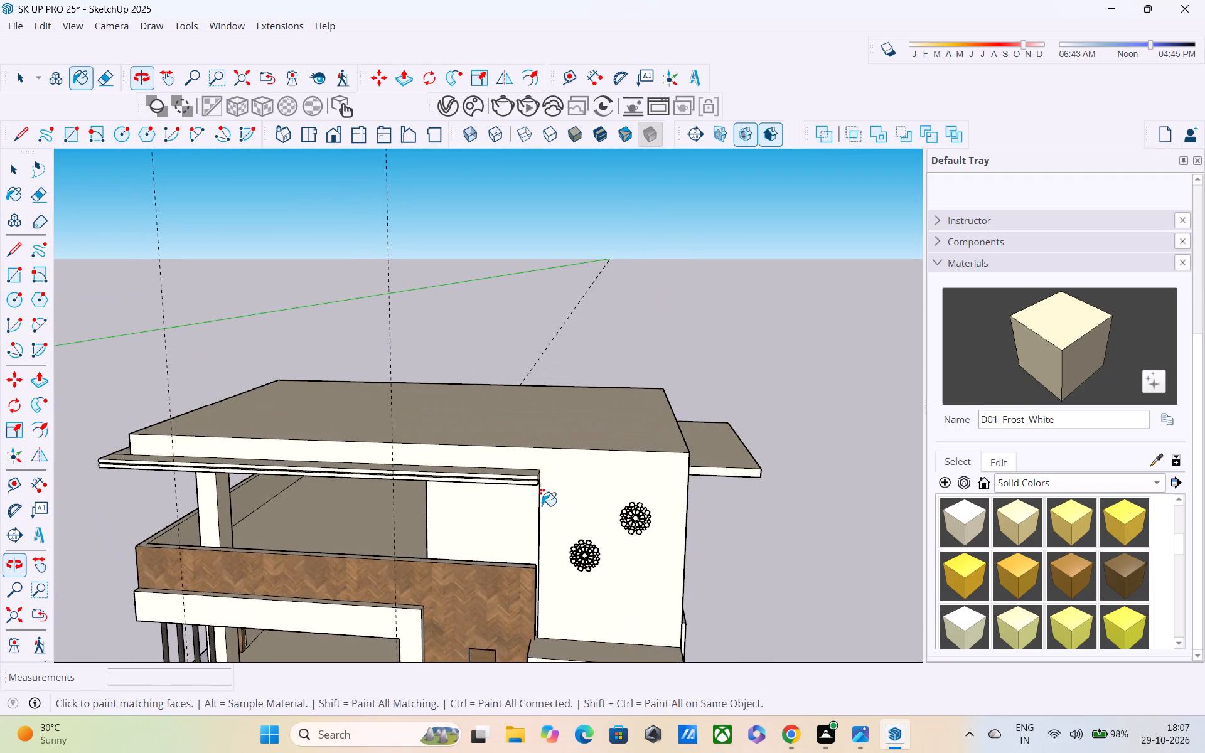
scroll(541, 503, up, 3)
middle_drag(530, 469, 576, 388)
scroll(576, 391, down, 5)
middle_drag(562, 424, 559, 144)
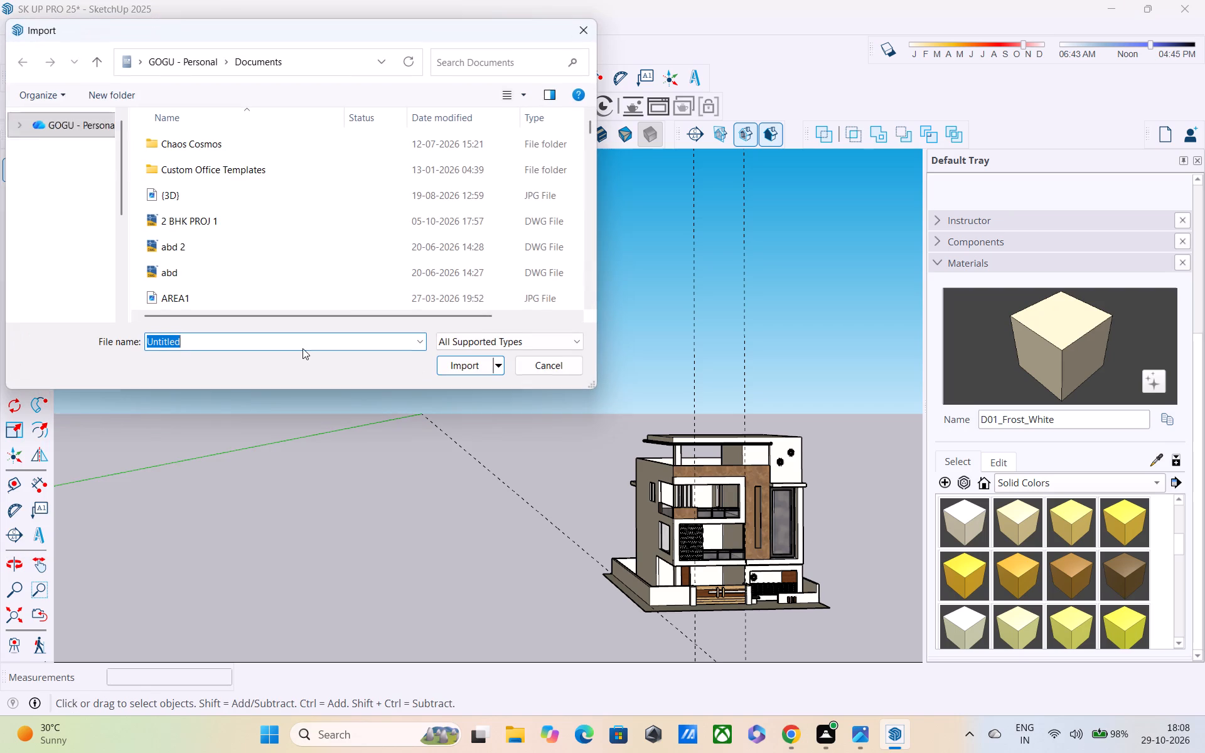
Look through the Downloads folder's SketchUp files for a model to import, and leave the import without choosing one.
click(100, 245)
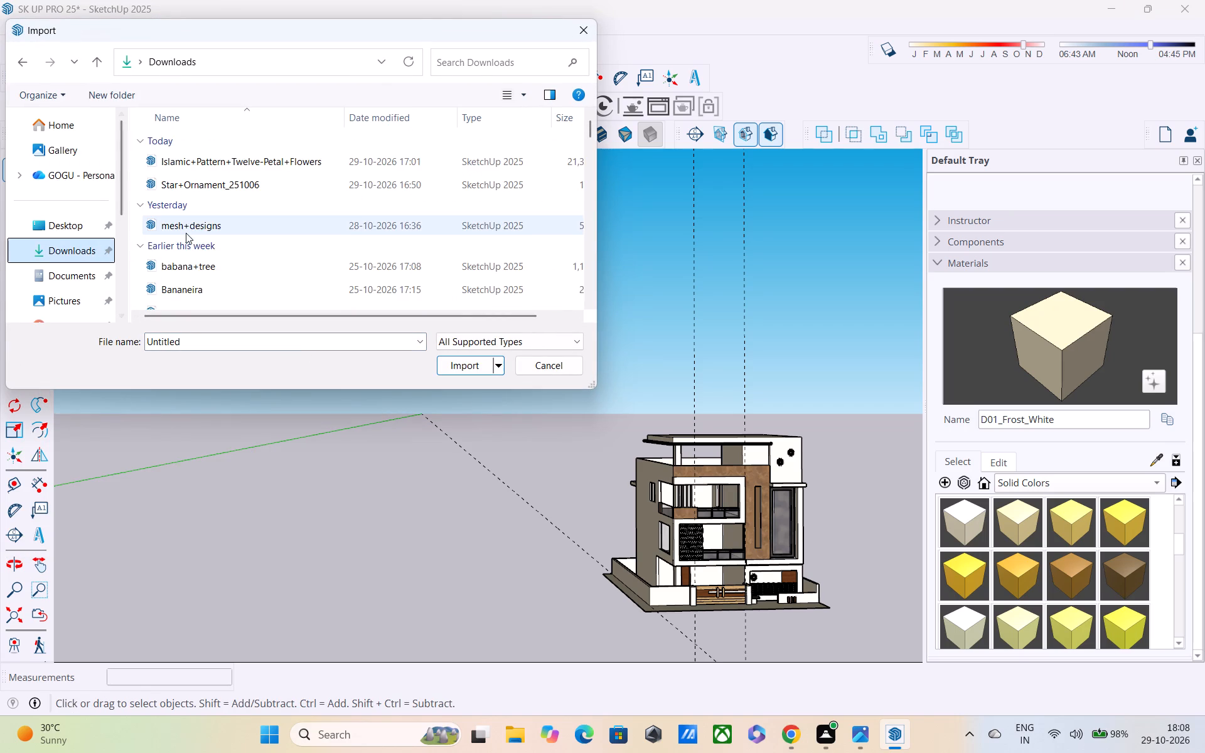
scroll(186, 233, down, 2)
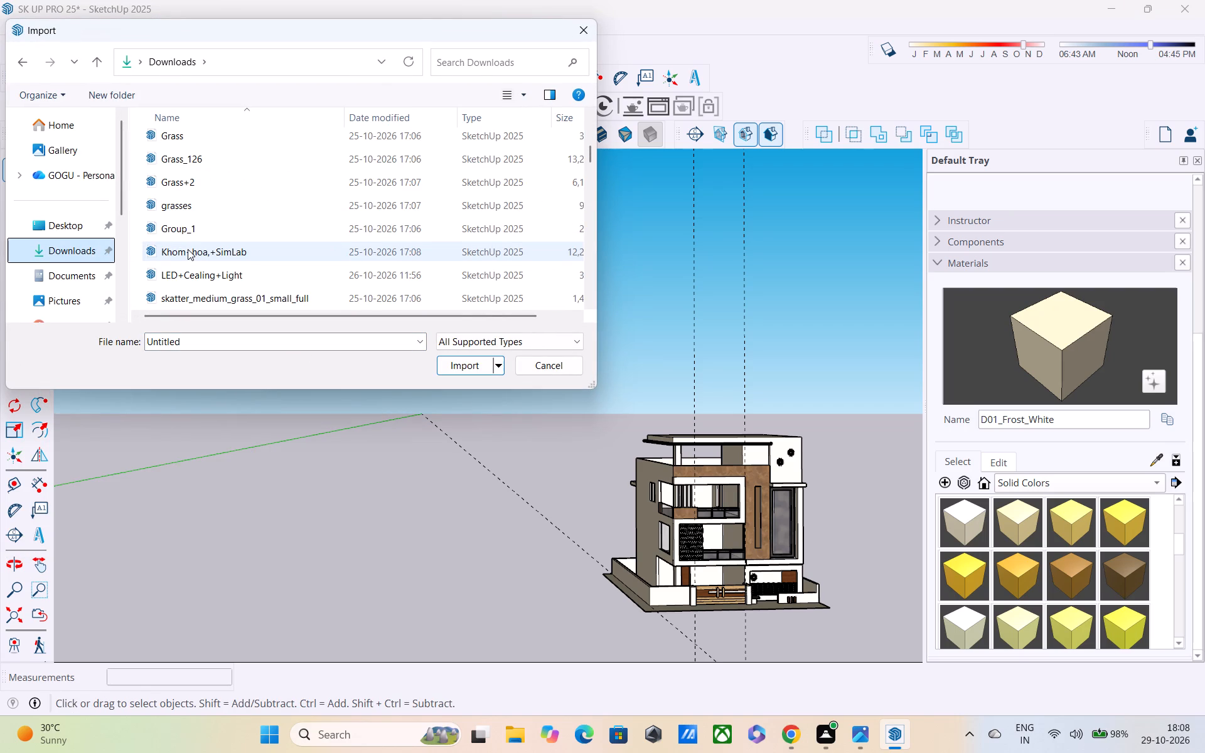
scroll(188, 249, down, 1)
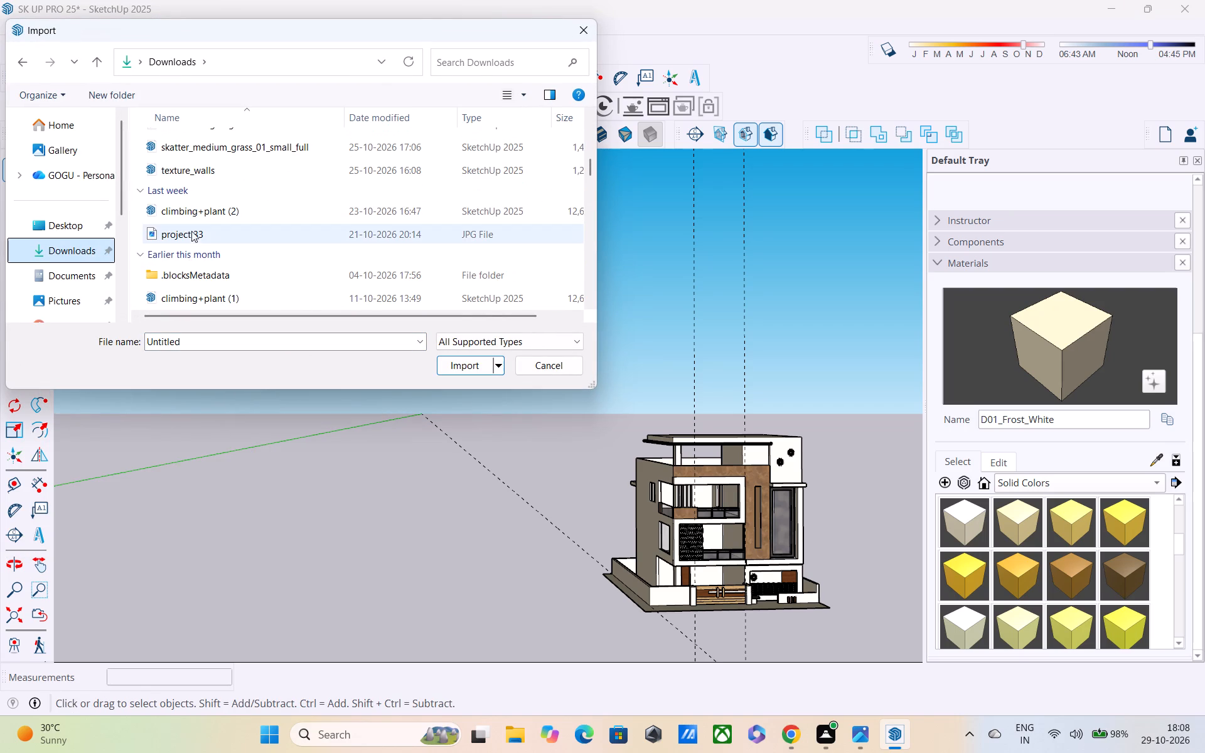
scroll(194, 220, up, 1)
scroll(194, 220, down, 2)
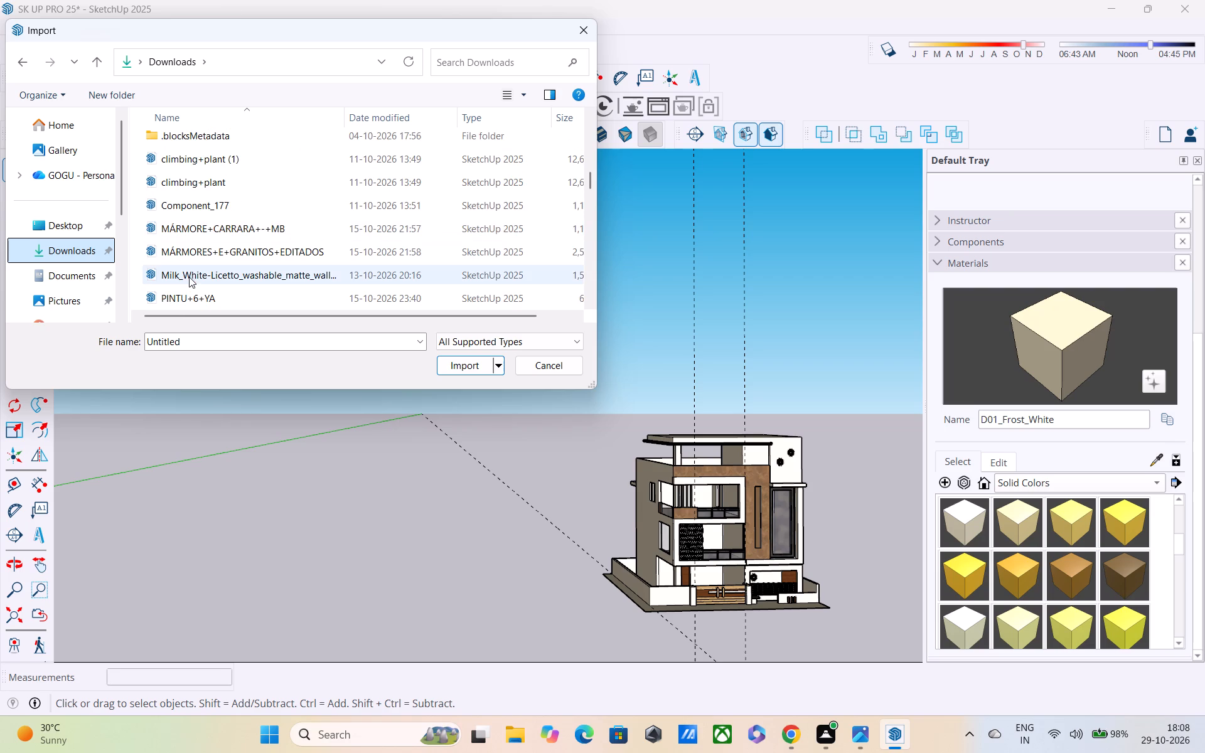
scroll(188, 277, down, 1)
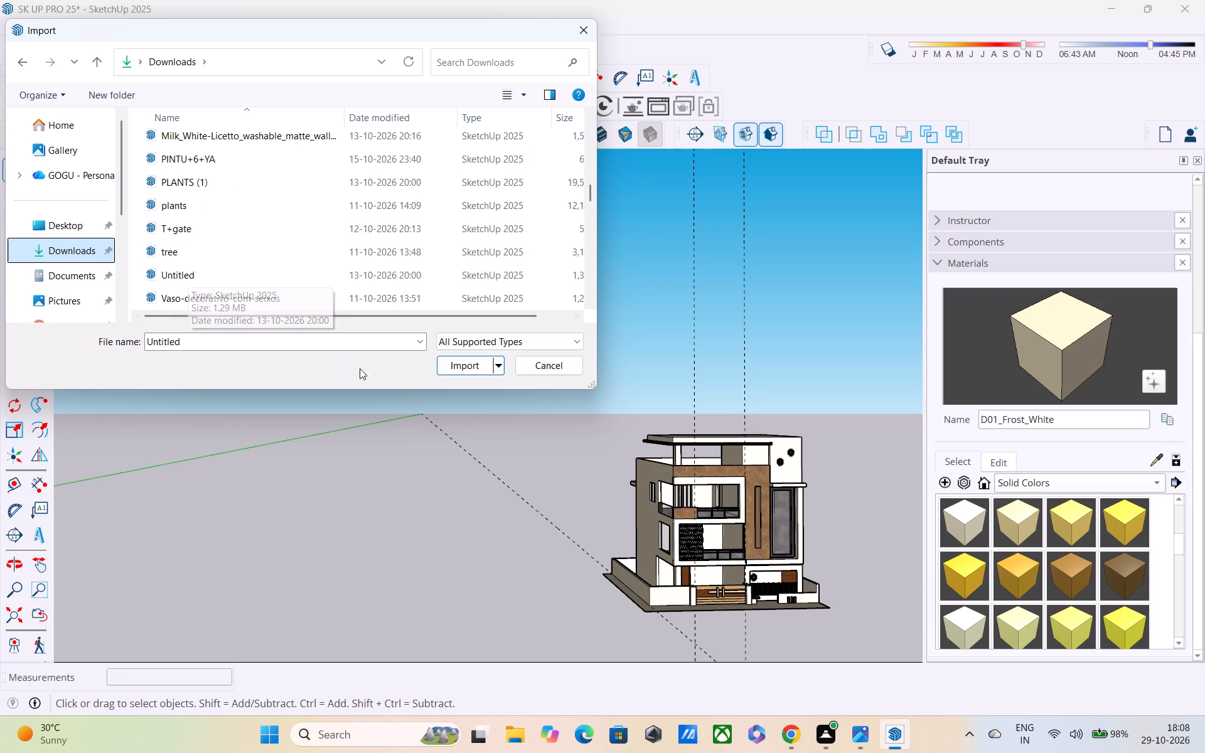
scroll(820, 625, up, 3)
middle_drag(658, 518, 670, 603)
scroll(742, 583, up, 6)
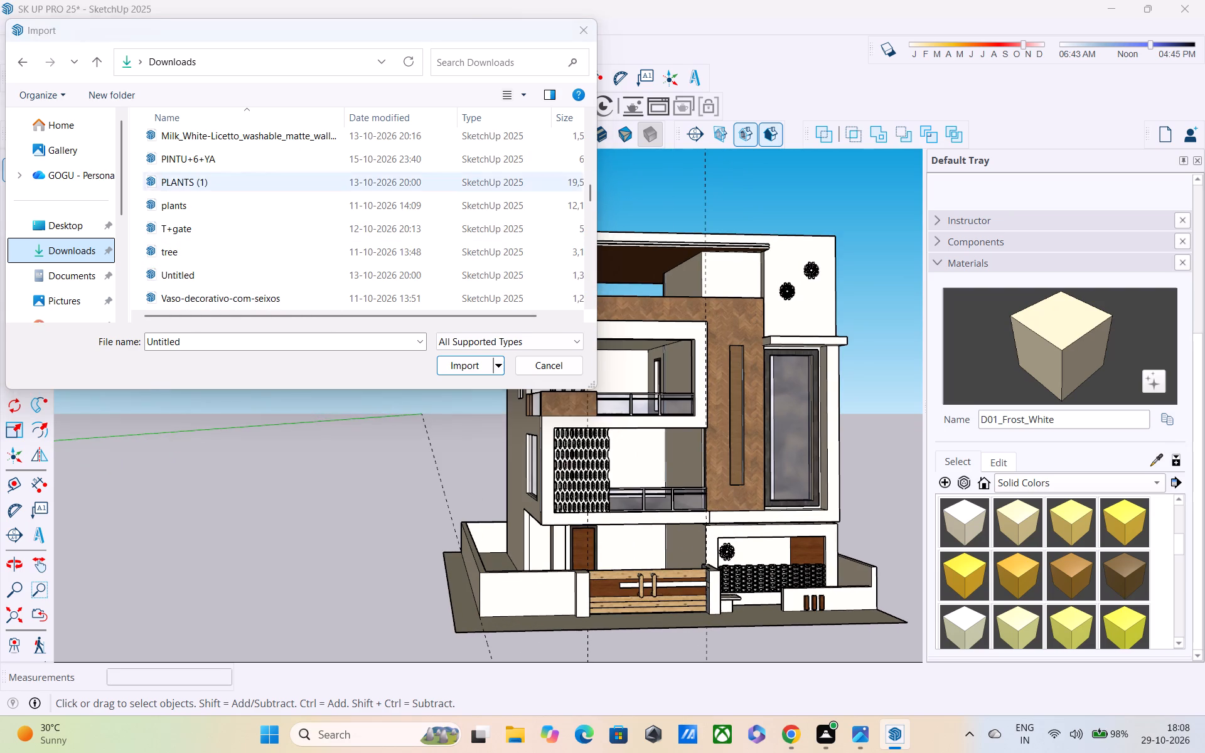
click(581, 35)
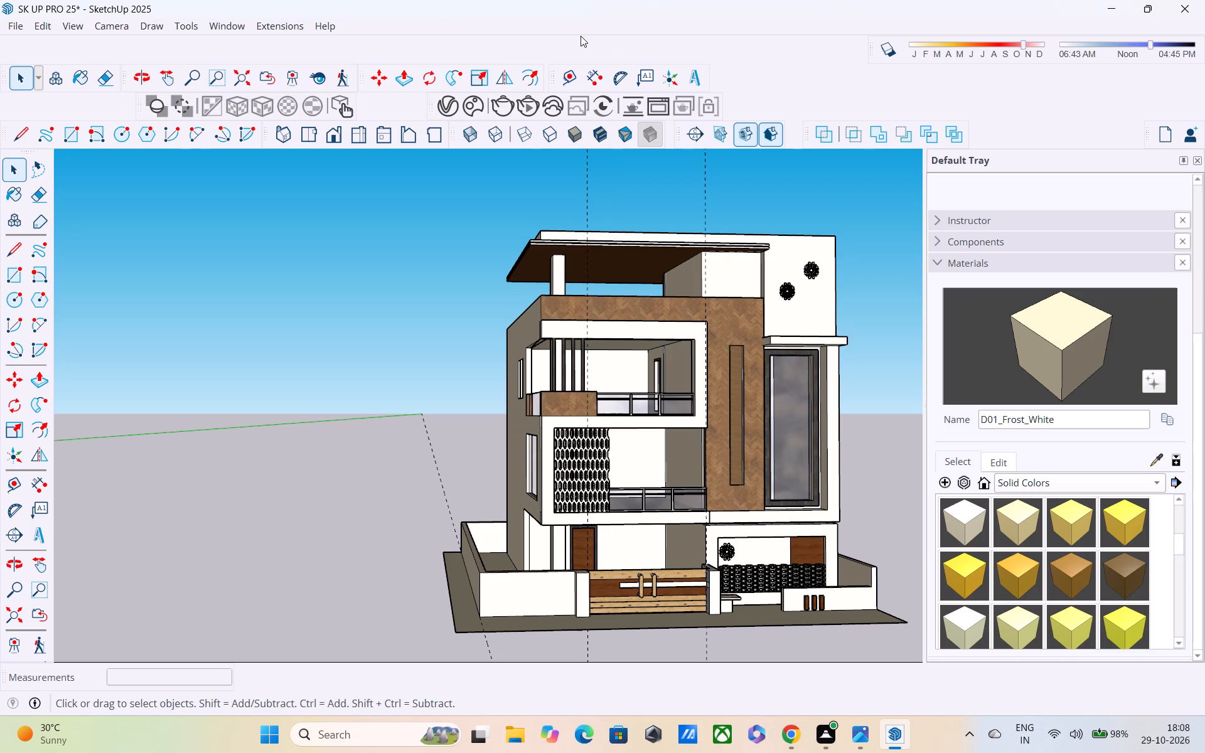
Draw a narrow ground strip about 7' 10" long and 4" wide from the gate pillar, along the bench base, to the low front wall.
scroll(597, 45, down, 1)
scroll(703, 247, up, 1)
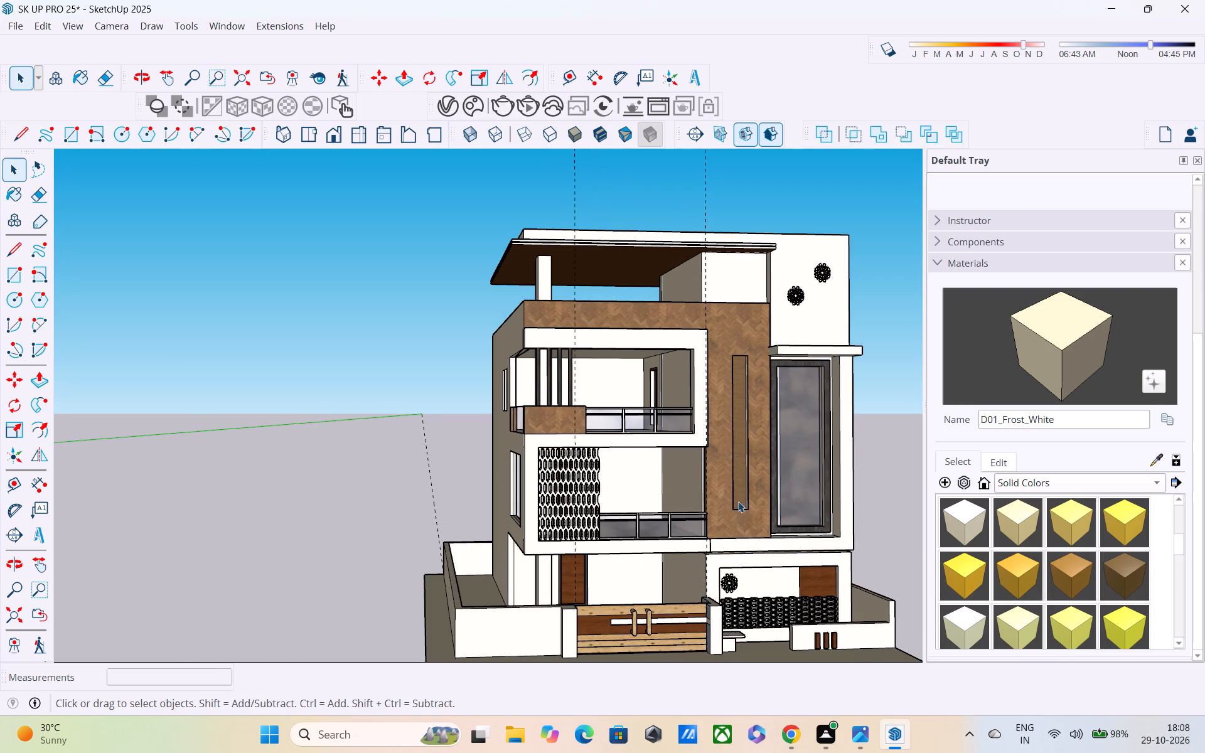
middle_drag(739, 526, 725, 328)
middle_drag(704, 398, 703, 427)
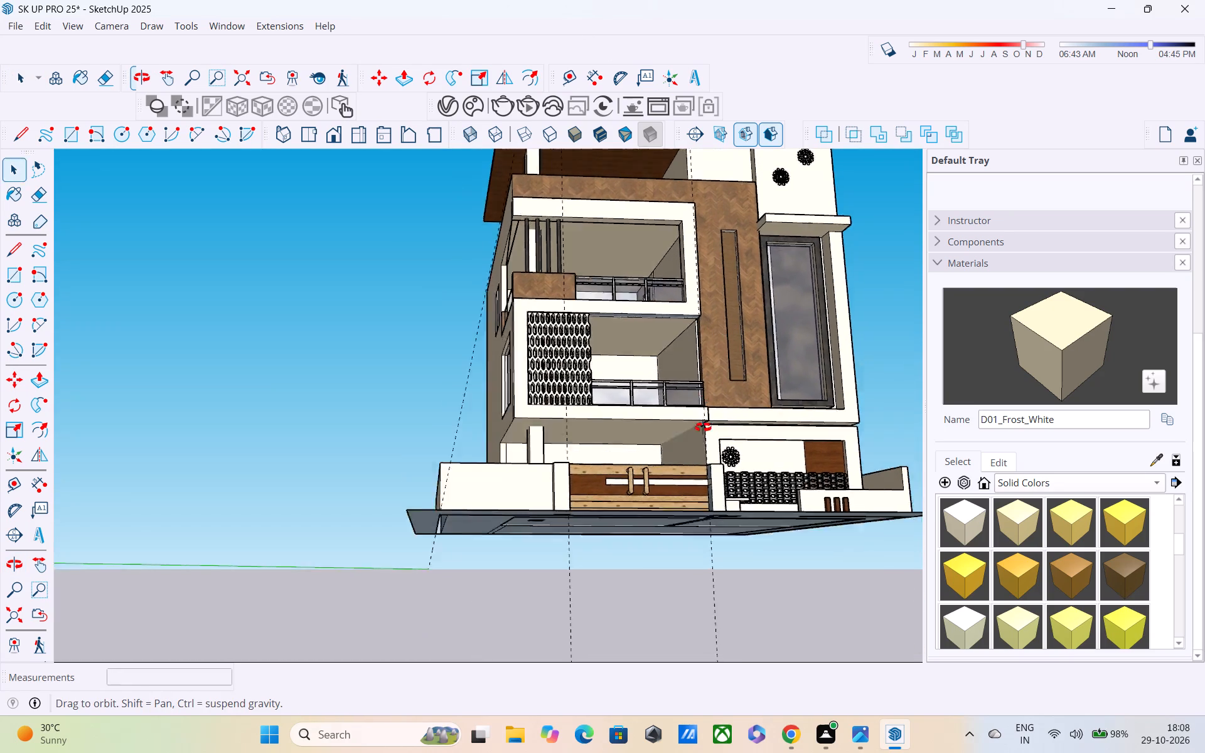
middle_drag(703, 427, 375, 340)
scroll(586, 380, up, 5)
middle_drag(586, 360, 608, 506)
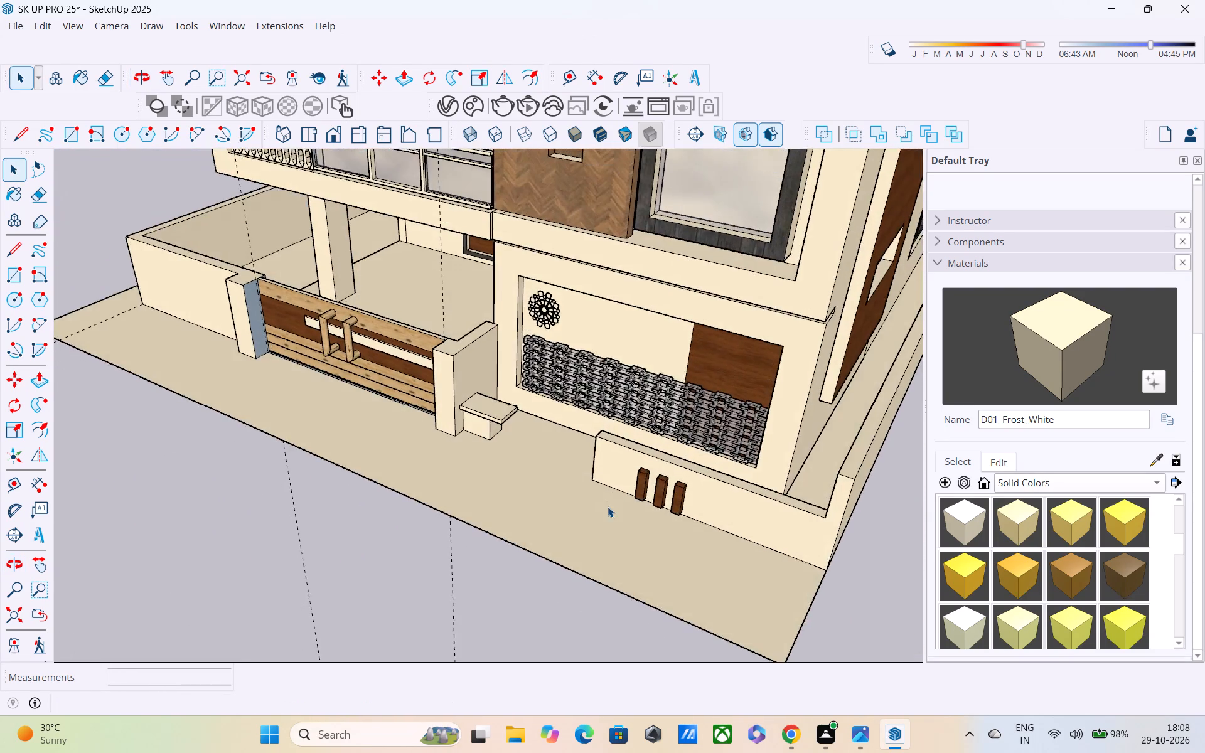
scroll(582, 490, up, 4)
scroll(490, 388, up, 4)
middle_drag(477, 375, 395, 416)
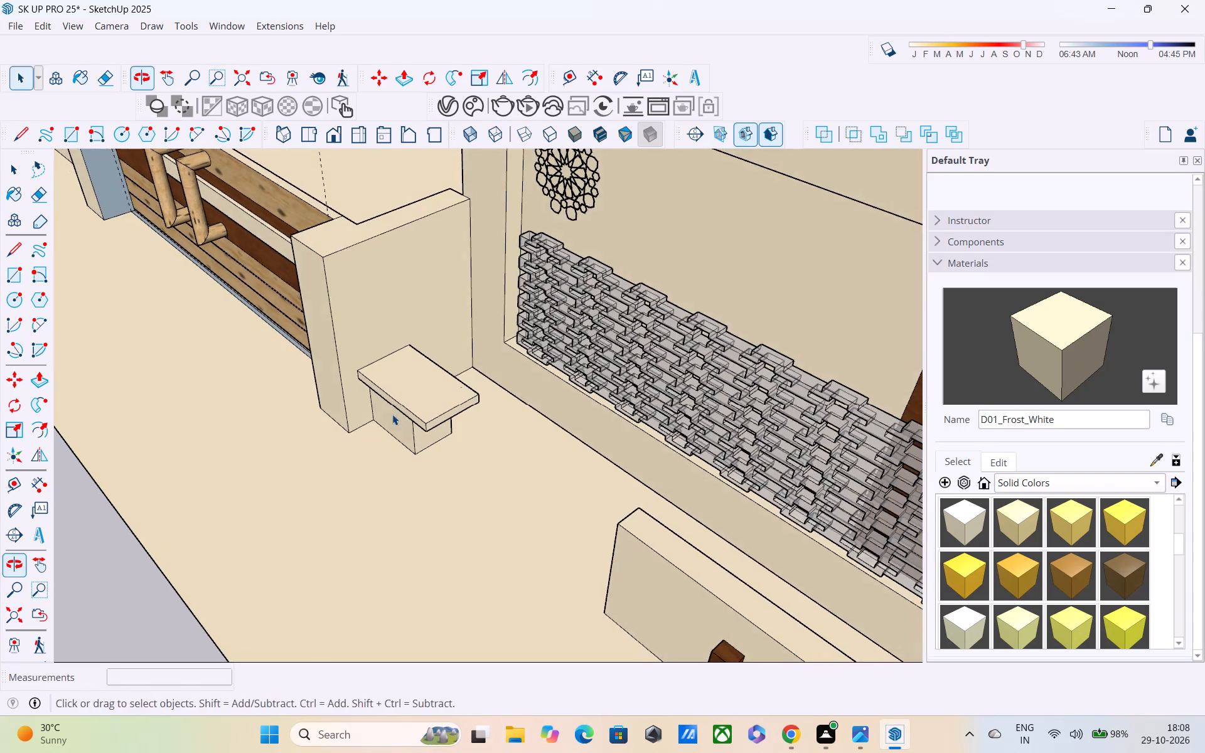
scroll(397, 427, up, 4)
middle_drag(413, 446, 375, 312)
scroll(393, 348, up, 3)
scroll(393, 348, down, 3)
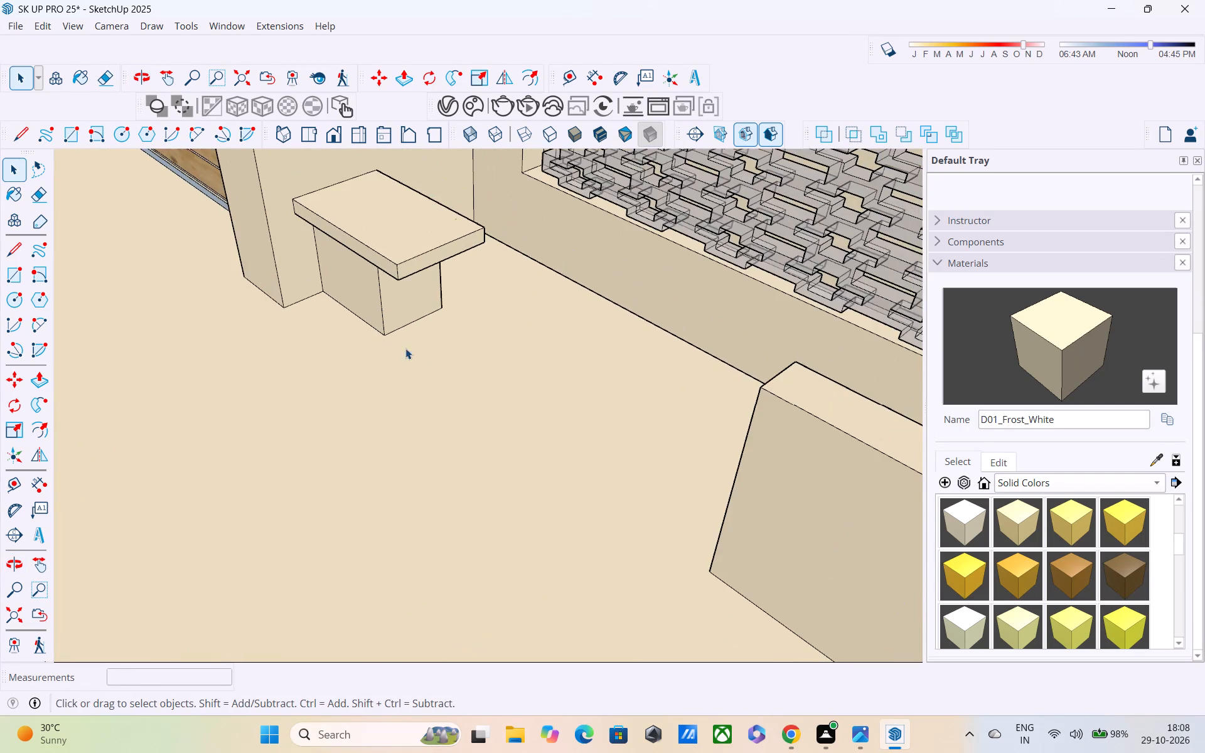
scroll(547, 405, down, 1)
middle_drag(610, 449, 713, 411)
middle_drag(533, 397, 479, 314)
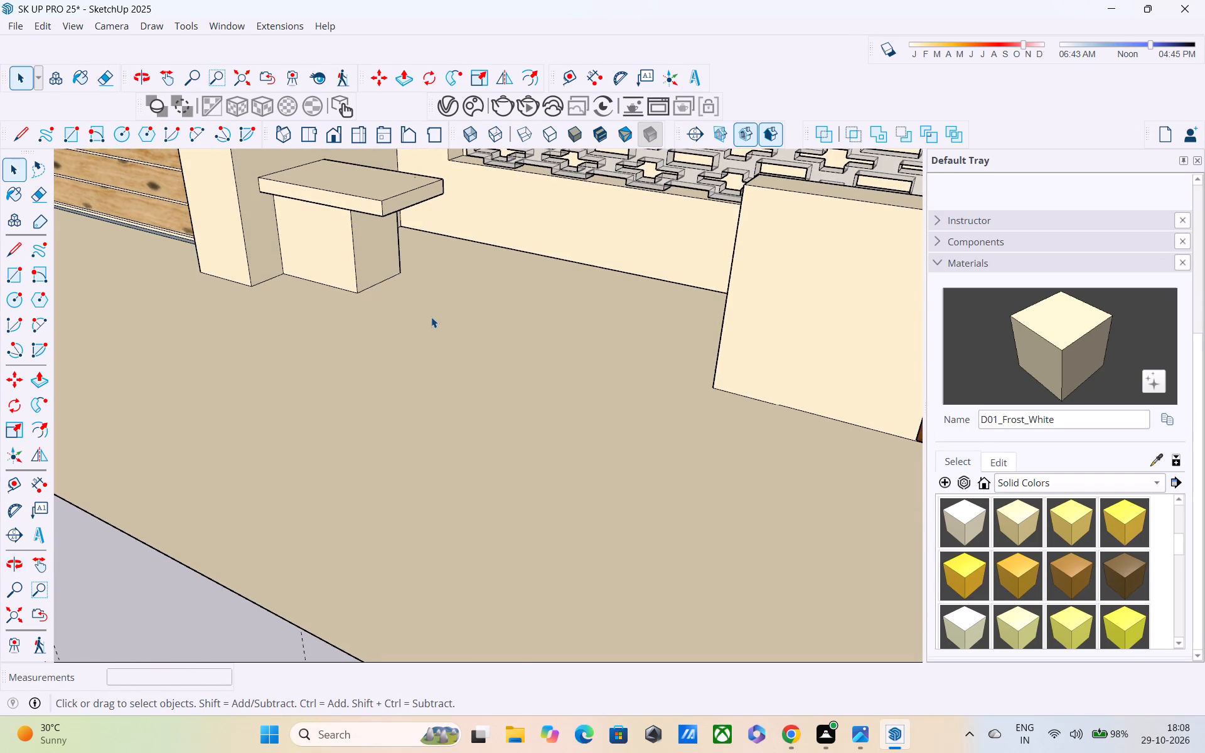
key(l)
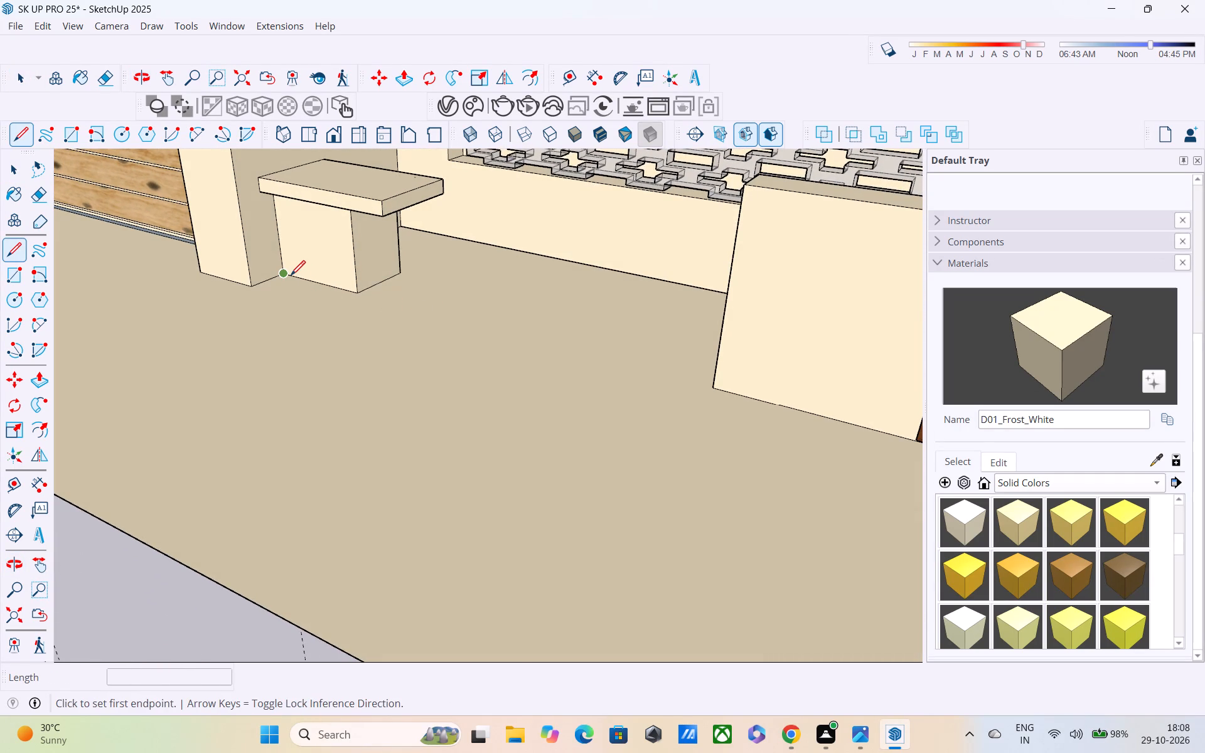
click(289, 277)
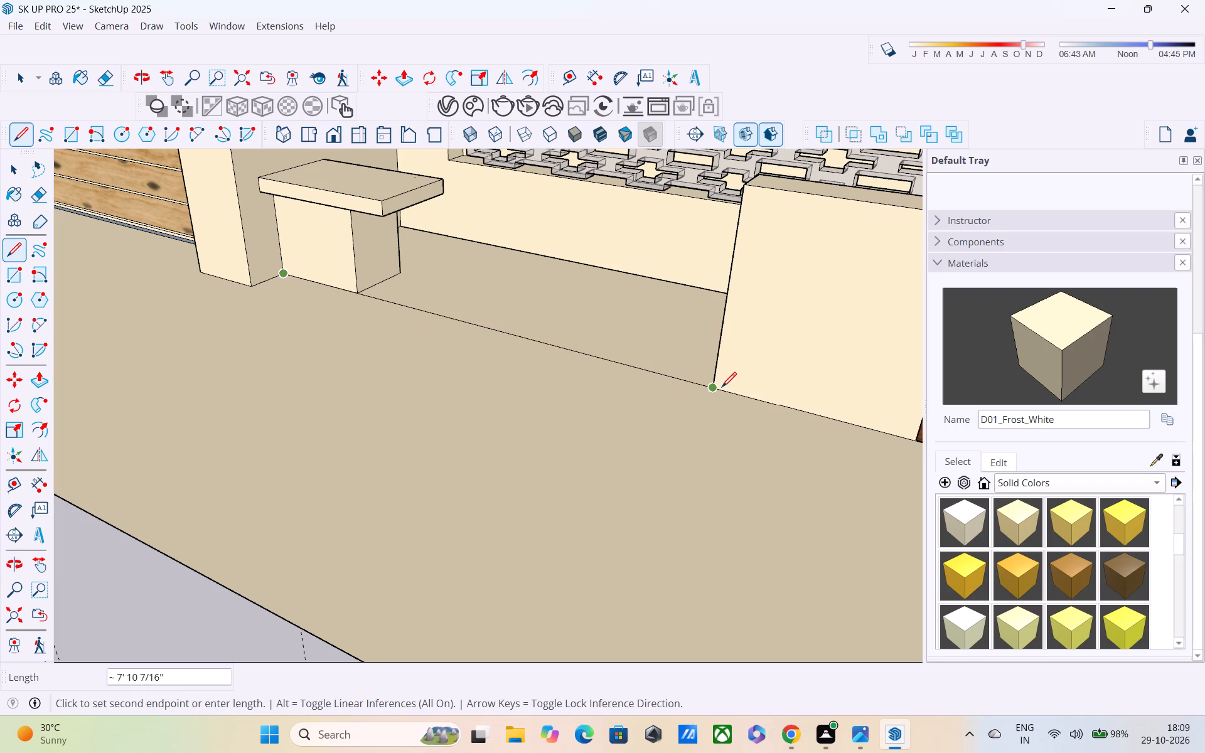
click(722, 388)
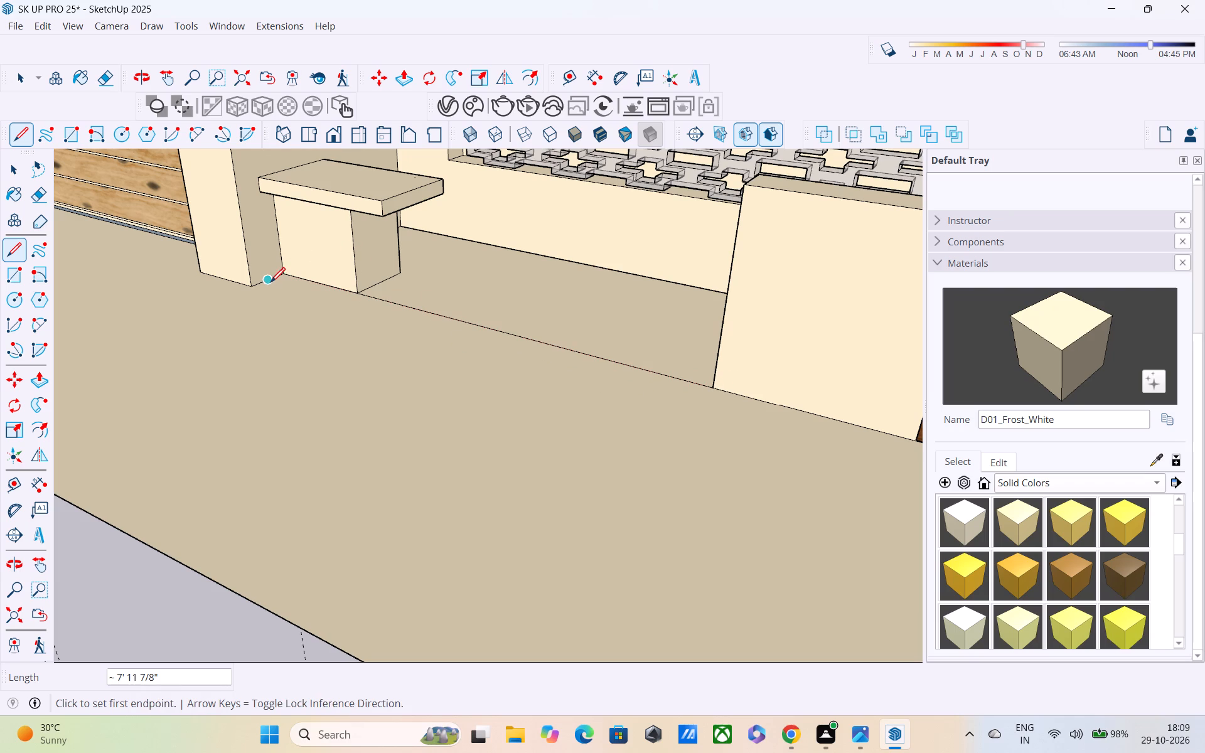
click(270, 283)
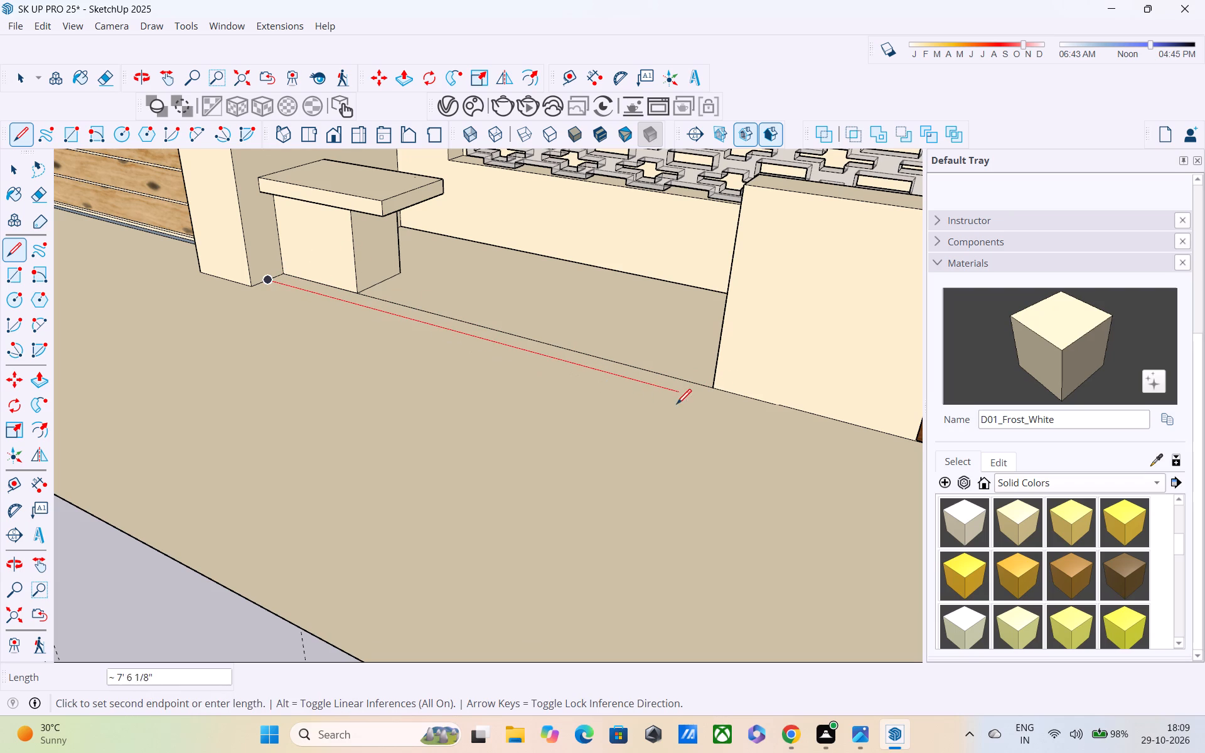
click(702, 401)
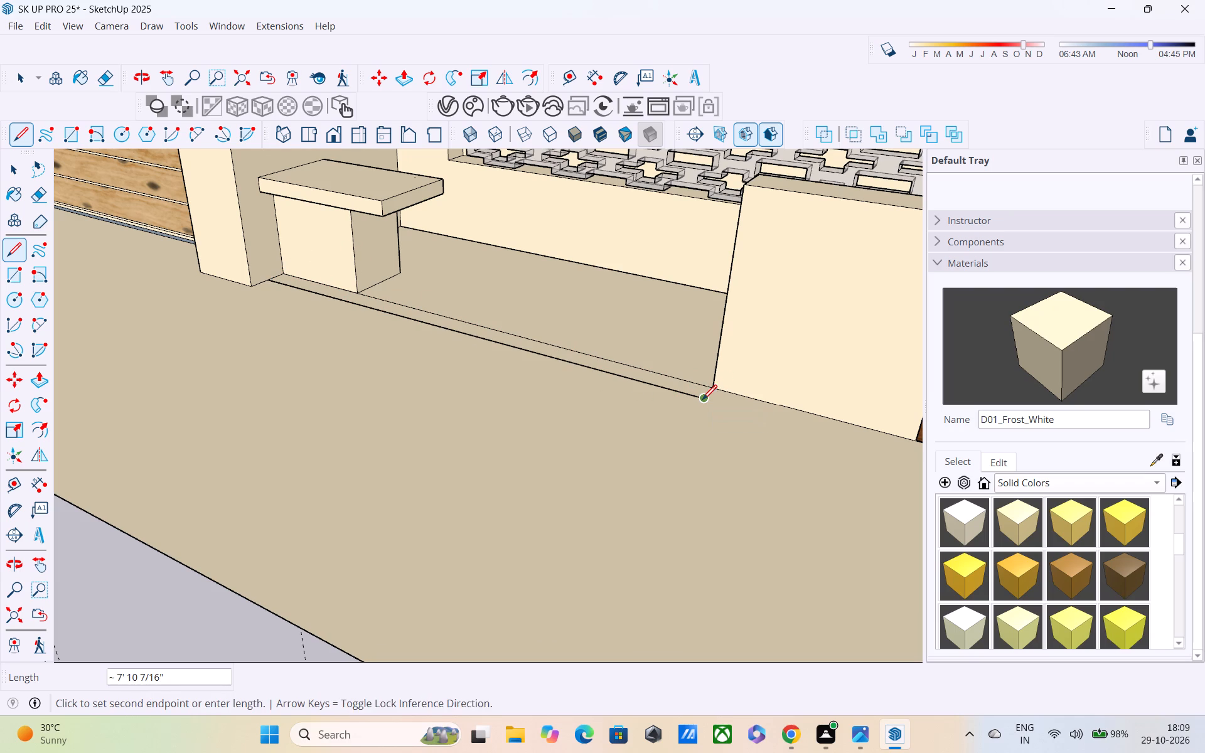
click(715, 391)
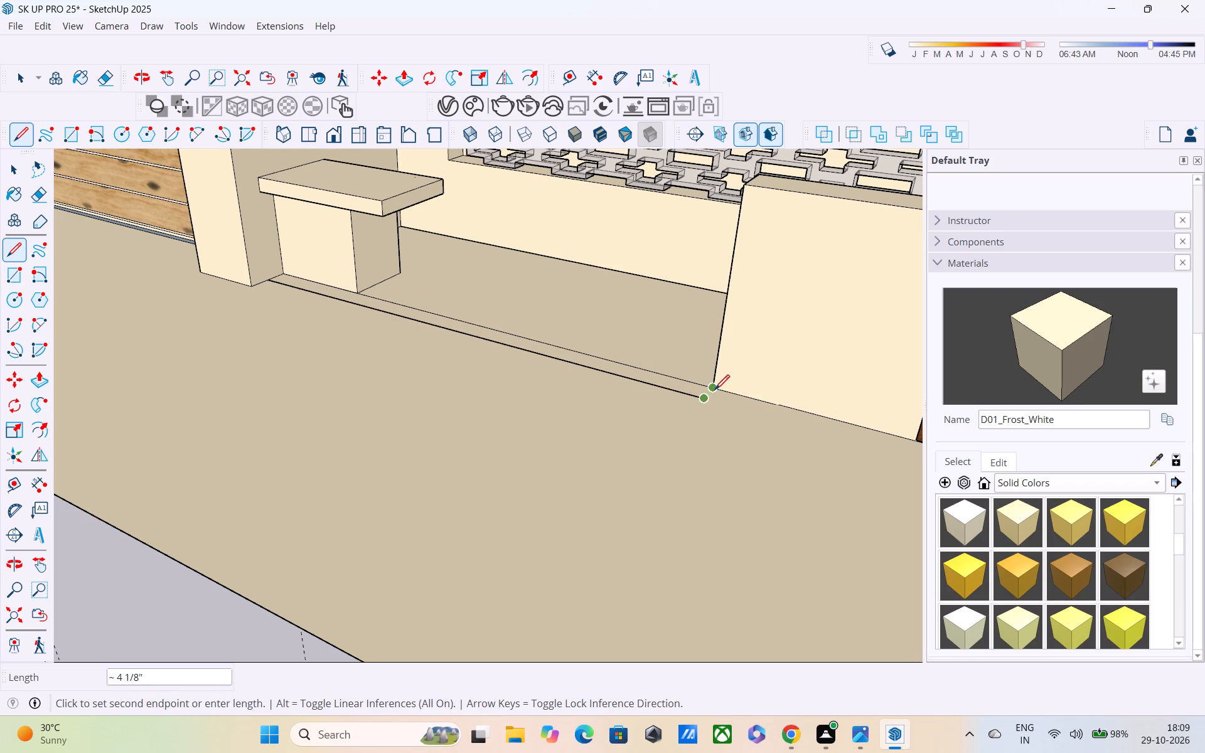
middle_drag(477, 341, 575, 404)
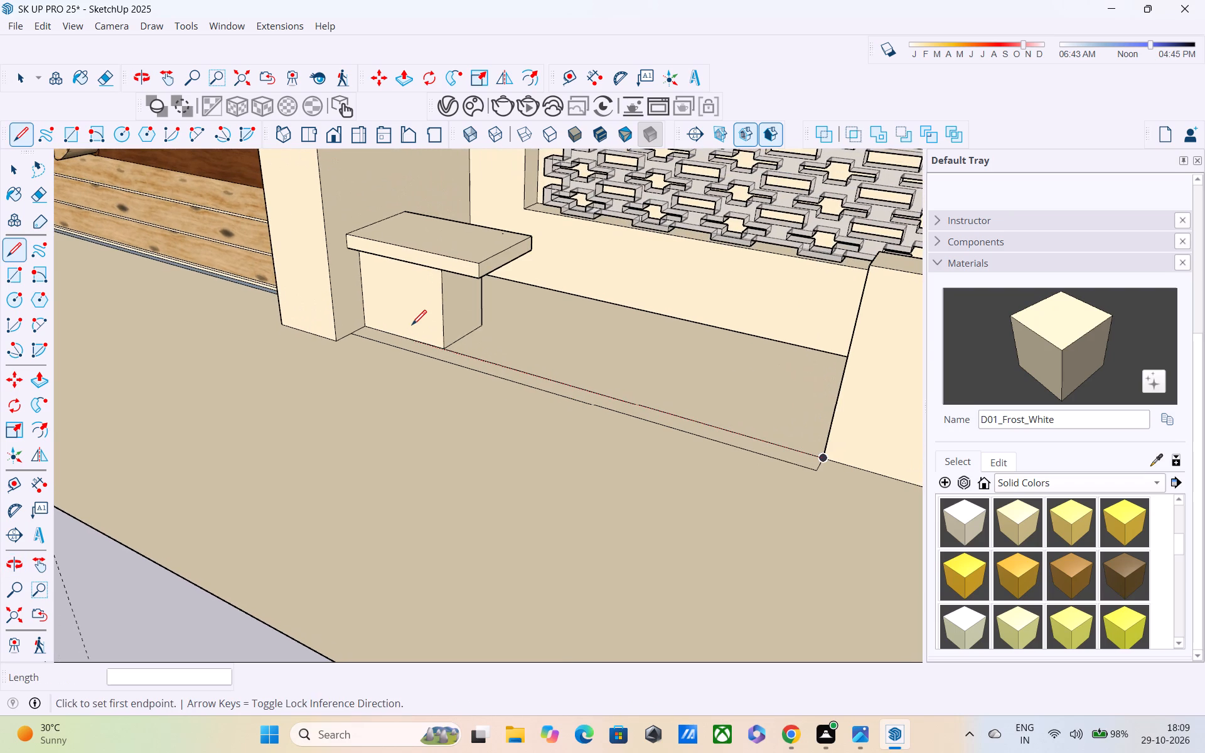
Push/Pull the narrow ground strip upward about 7" to form a kerb in front of the bench.
key(p)
click(454, 356)
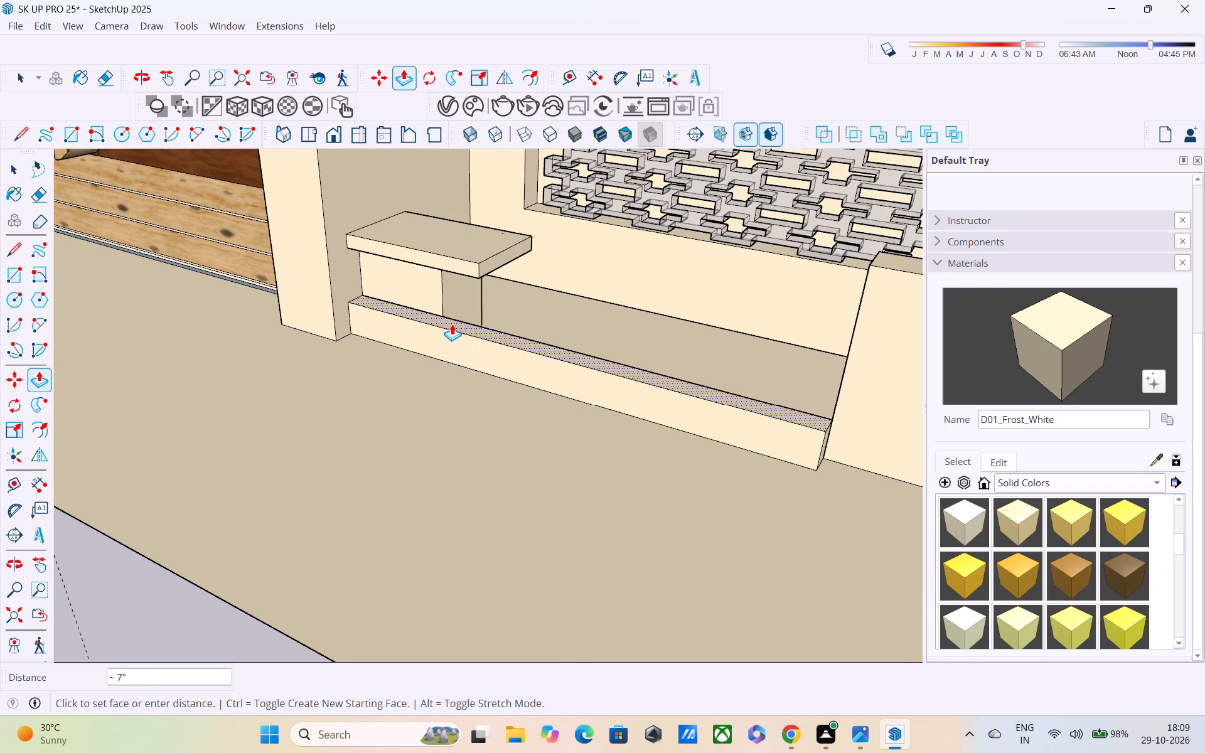
click(452, 324)
Examine the new kerb and the ground area it encloses between the gate pillar and the low front wall.
scroll(823, 378, up, 1)
middle_drag(823, 378, 642, 323)
scroll(637, 323, down, 5)
middle_drag(633, 368, 656, 434)
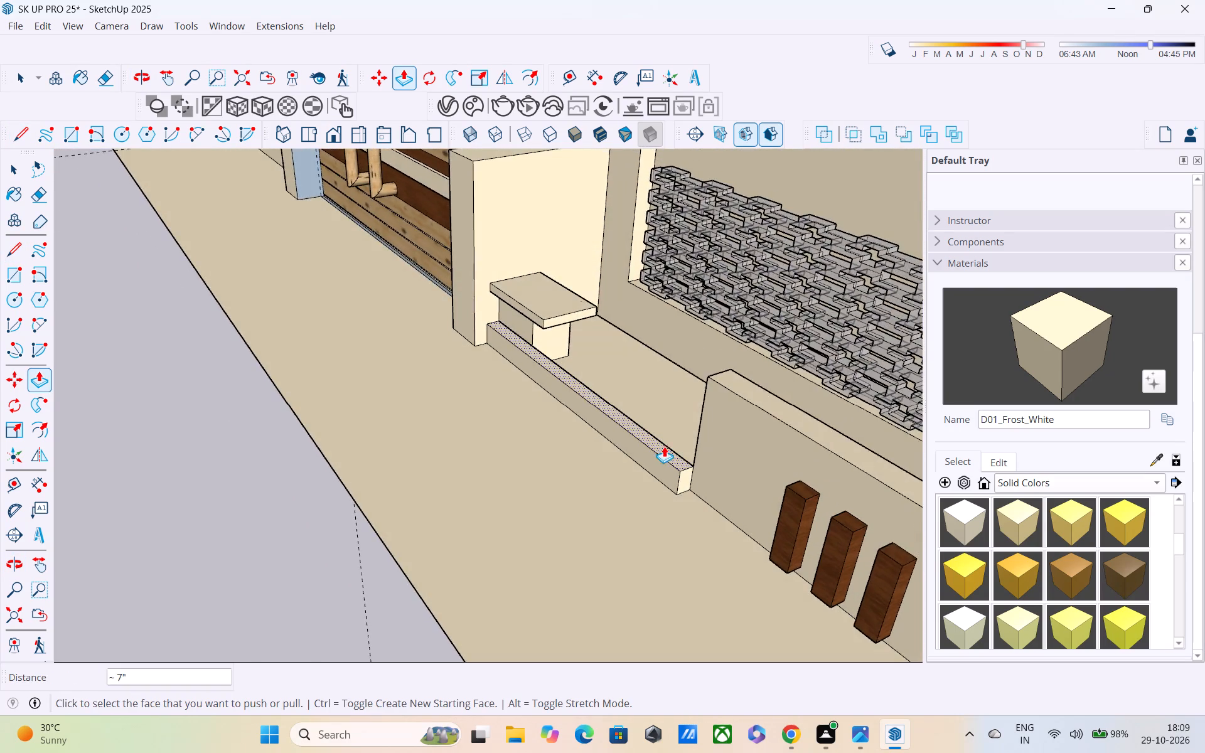
scroll(677, 467, up, 4)
middle_drag(689, 481, 789, 481)
scroll(683, 429, down, 5)
middle_drag(661, 444, 832, 363)
scroll(832, 363, up, 1)
key(space)
middle_drag(655, 308, 655, 382)
scroll(618, 282, down, 3)
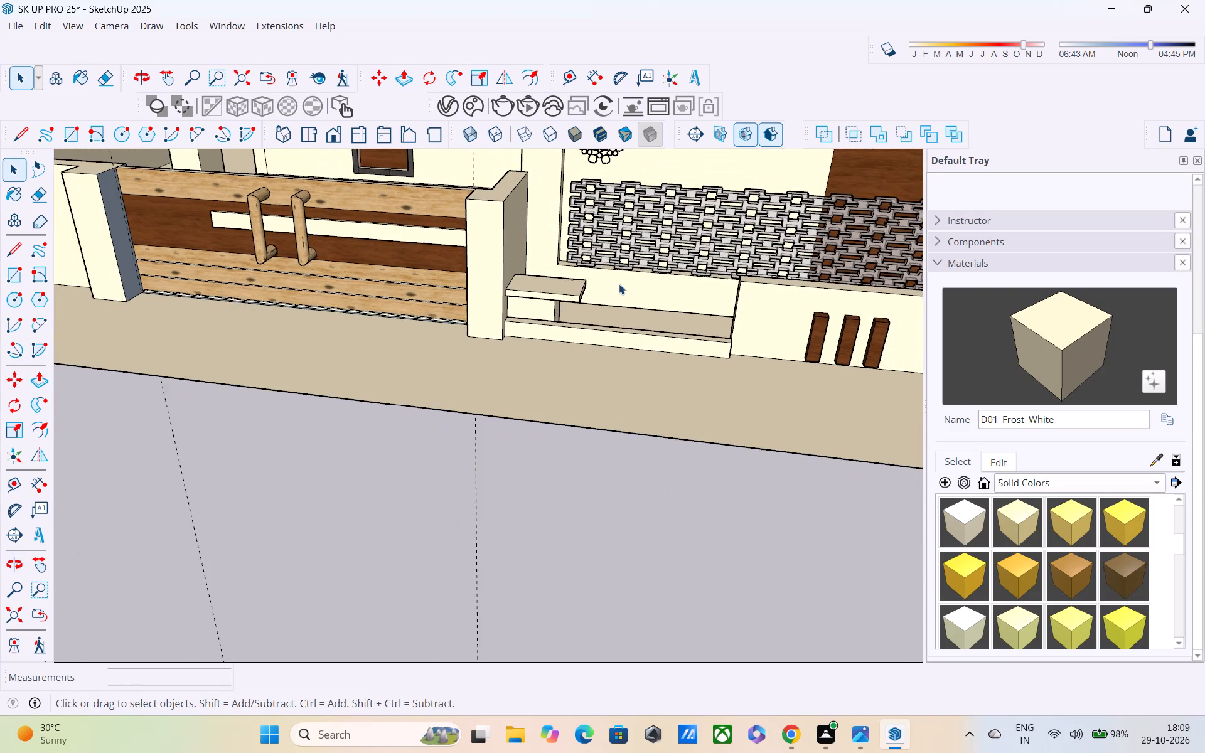
shift+middle_drag(623, 299, 638, 344)
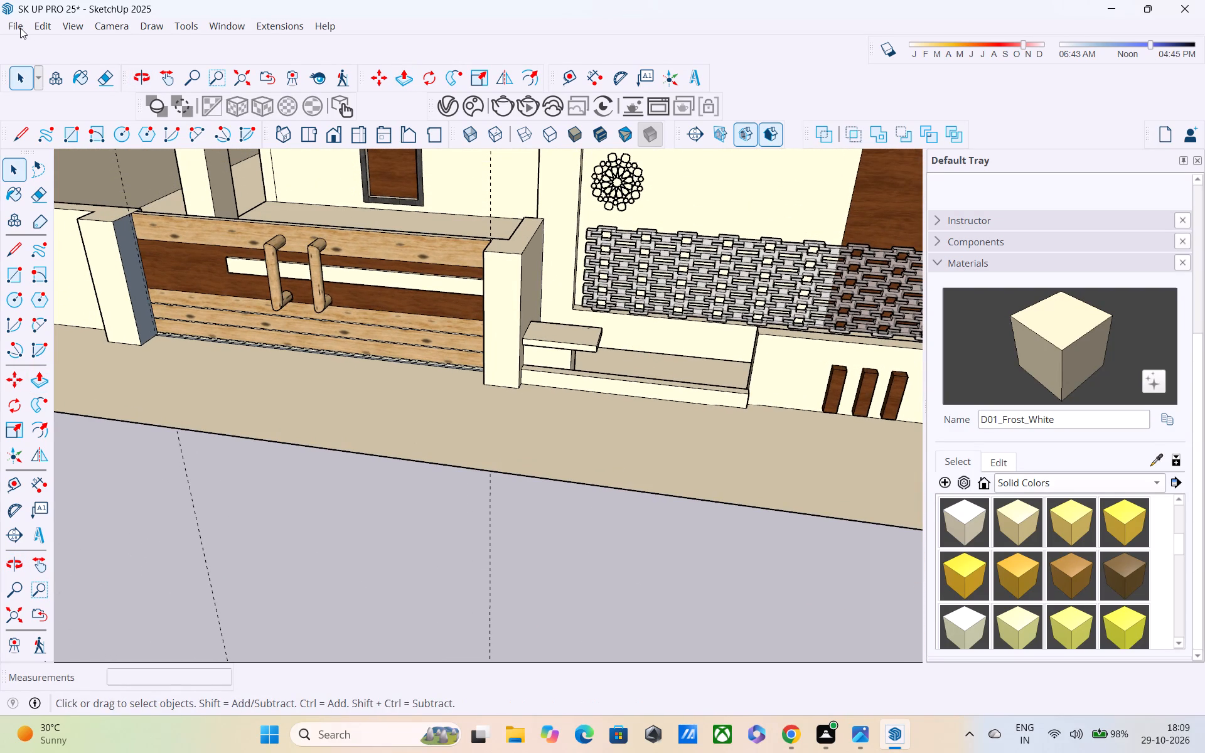
Import the SketchUp file Untitled from the Downloads folder and place its grass patch on the ground in front of the gate.
click(19, 28)
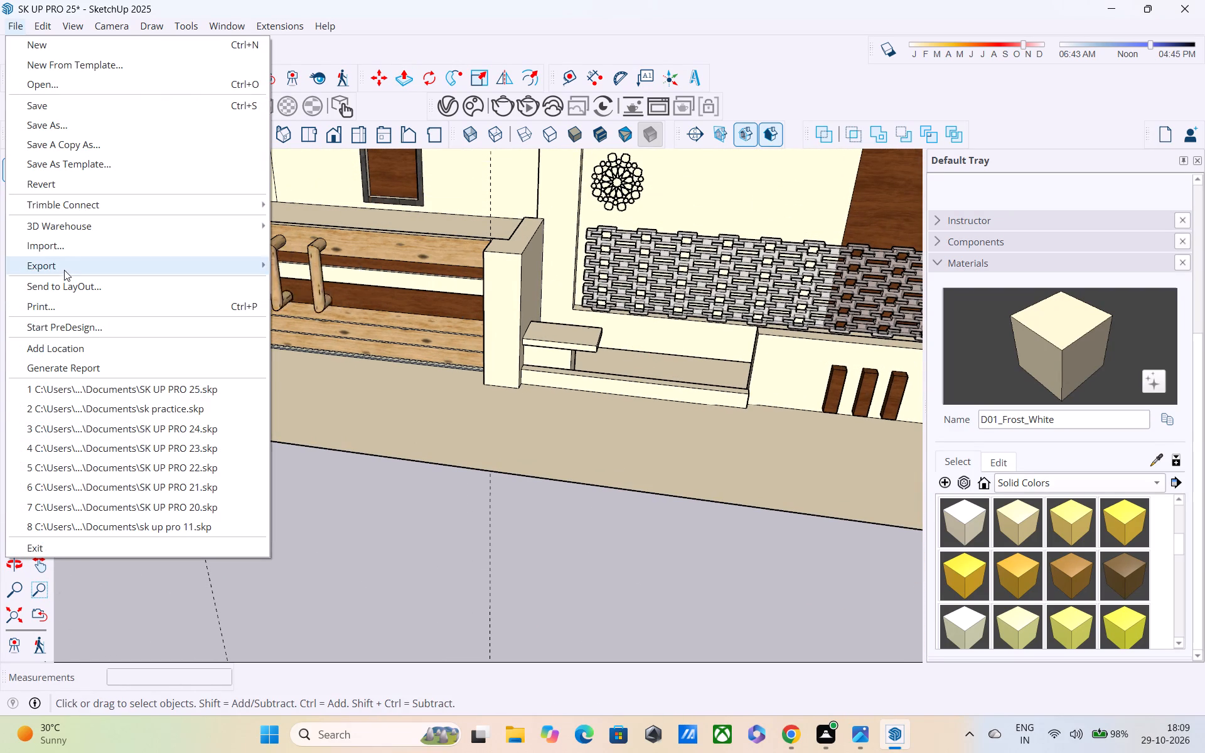
click(63, 247)
click(78, 256)
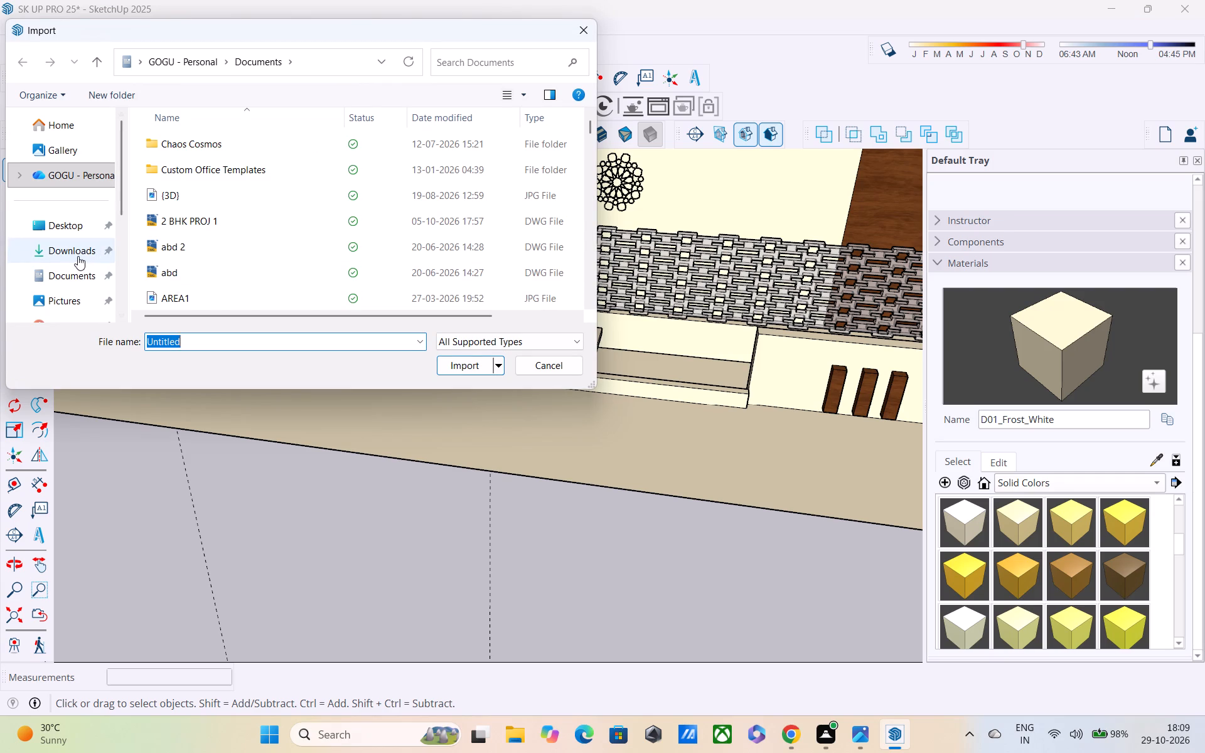
scroll(174, 220, down, 4)
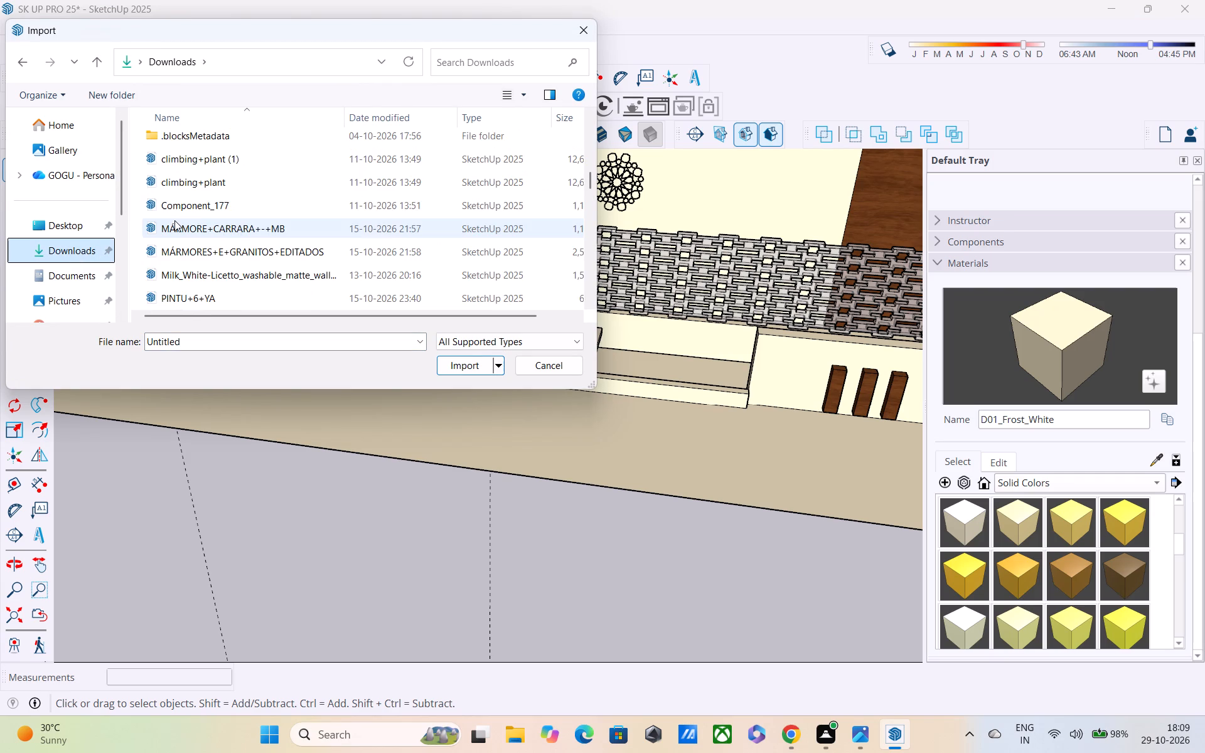
scroll(174, 220, down, 1)
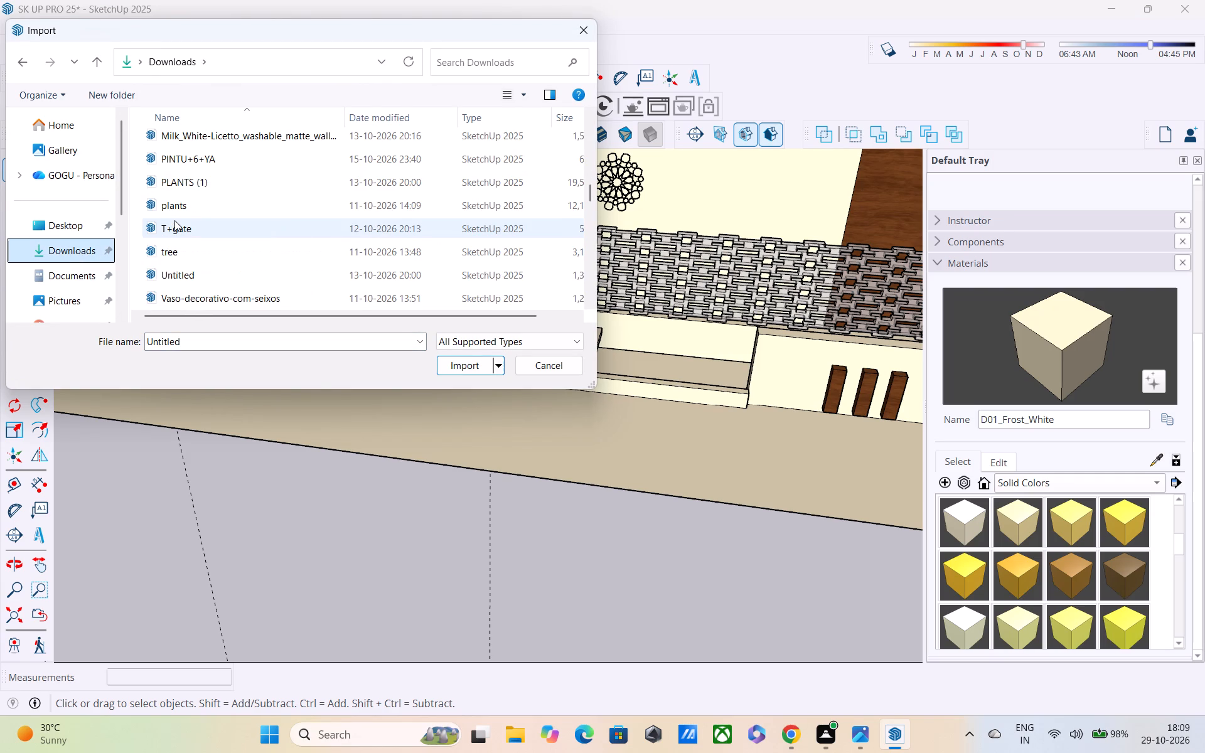
click(193, 283)
click(474, 362)
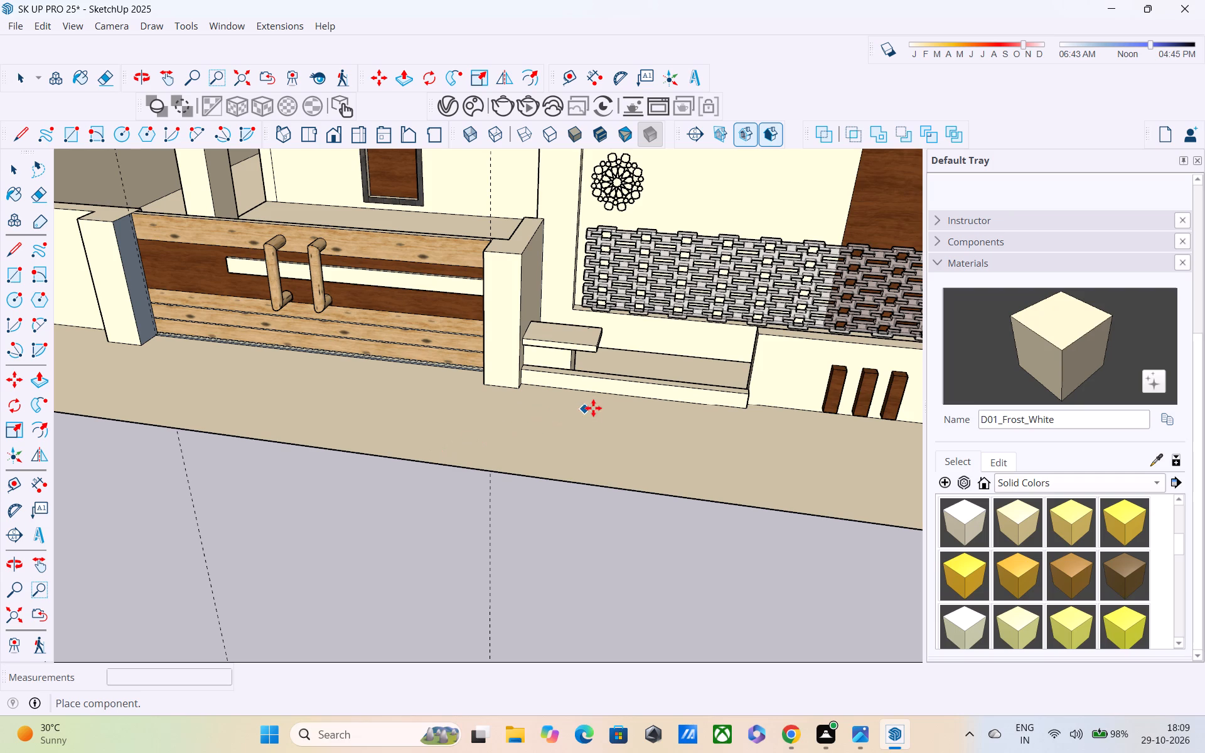
middle_drag(559, 440, 373, 447)
scroll(451, 446, up, 3)
scroll(451, 446, down, 3)
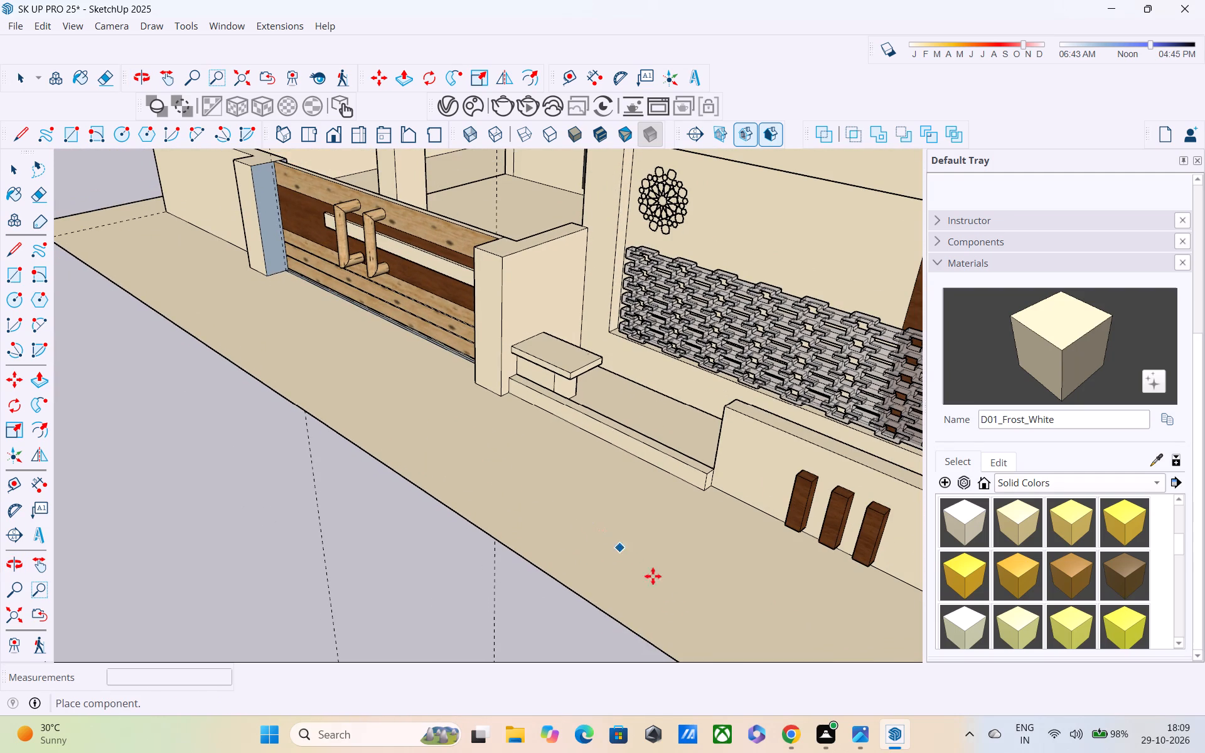
click(526, 566)
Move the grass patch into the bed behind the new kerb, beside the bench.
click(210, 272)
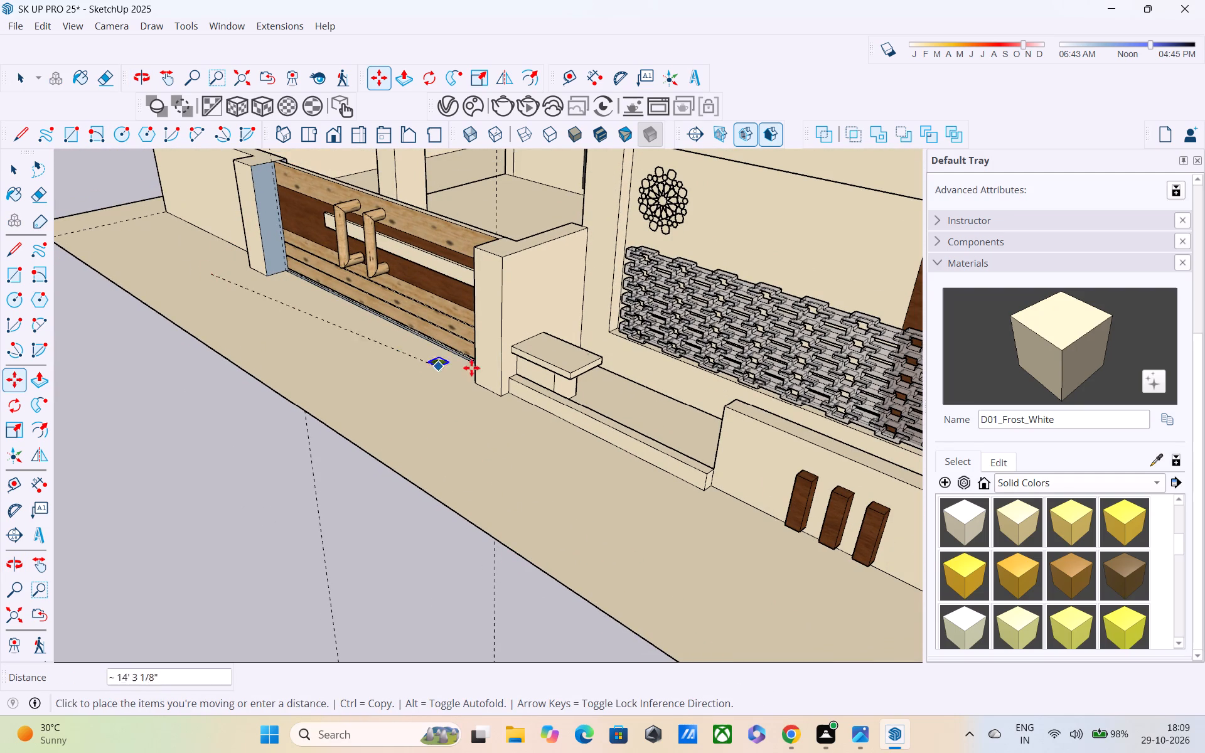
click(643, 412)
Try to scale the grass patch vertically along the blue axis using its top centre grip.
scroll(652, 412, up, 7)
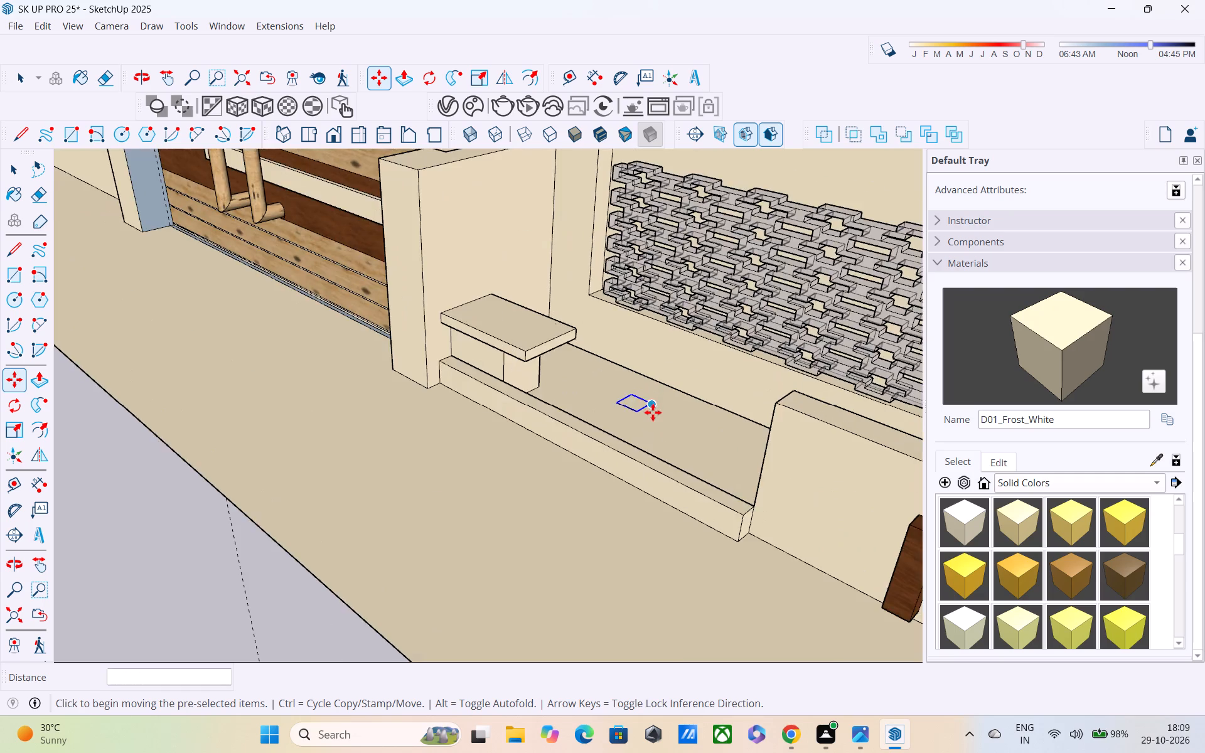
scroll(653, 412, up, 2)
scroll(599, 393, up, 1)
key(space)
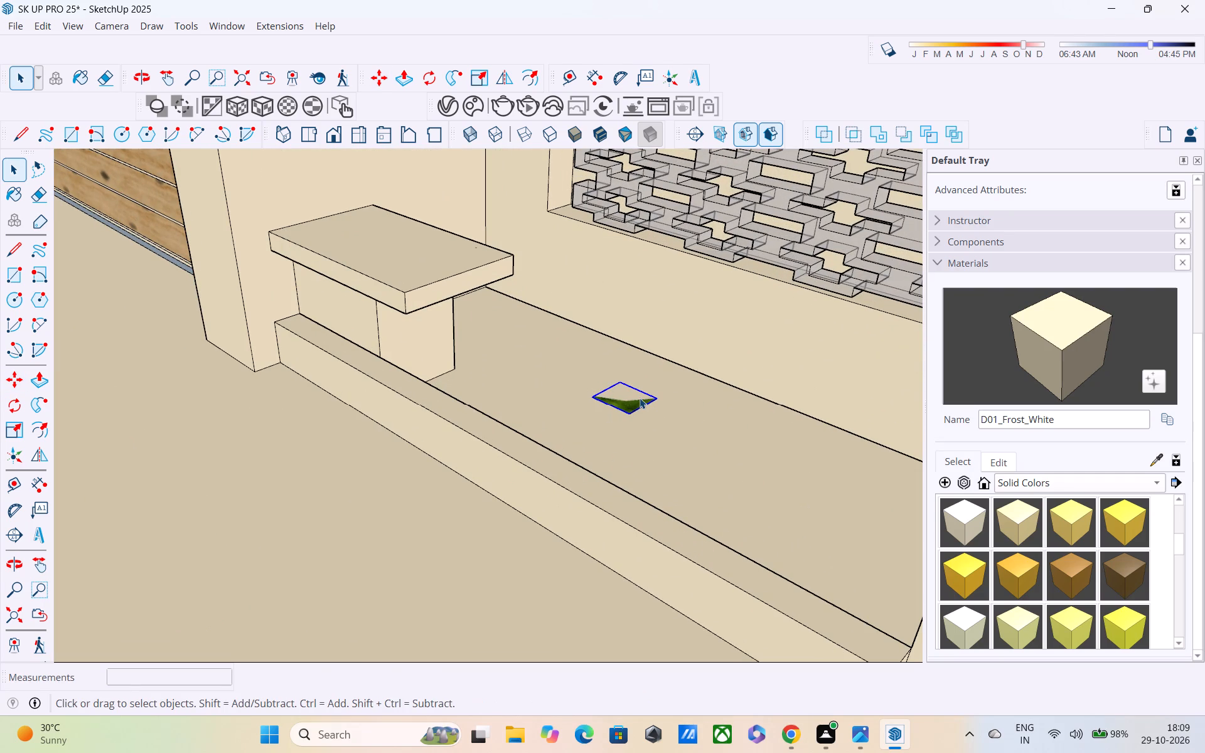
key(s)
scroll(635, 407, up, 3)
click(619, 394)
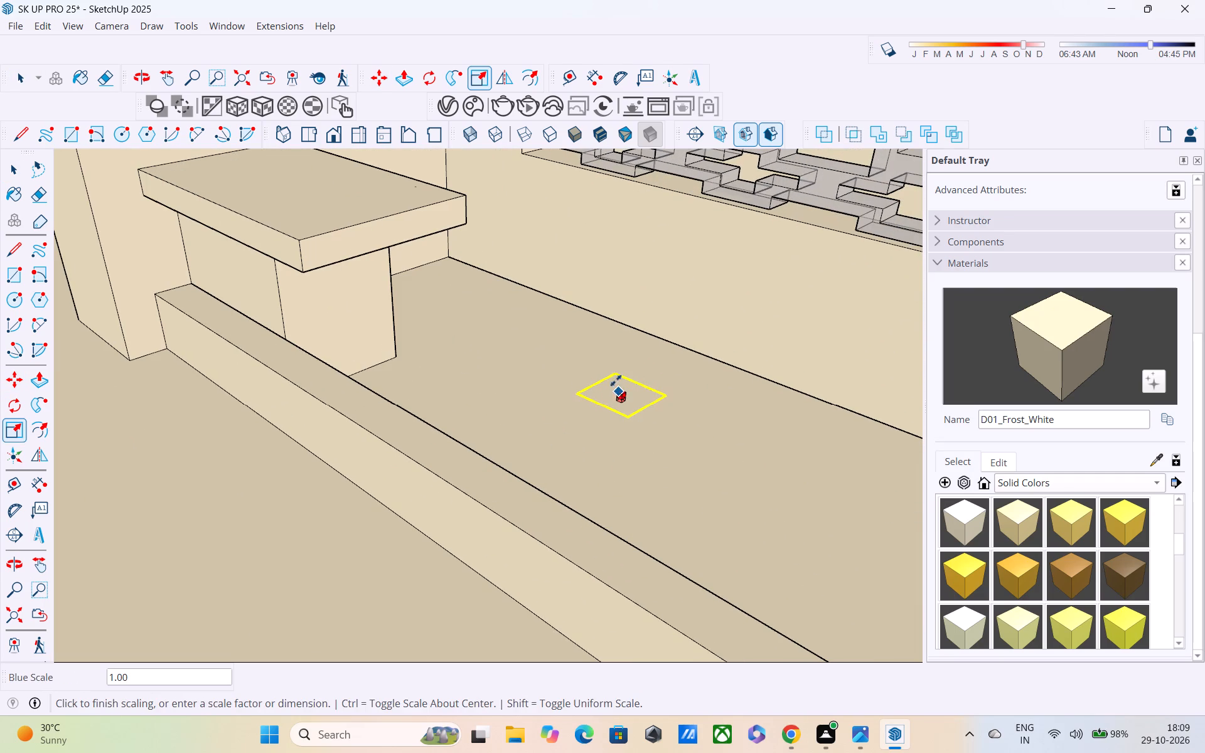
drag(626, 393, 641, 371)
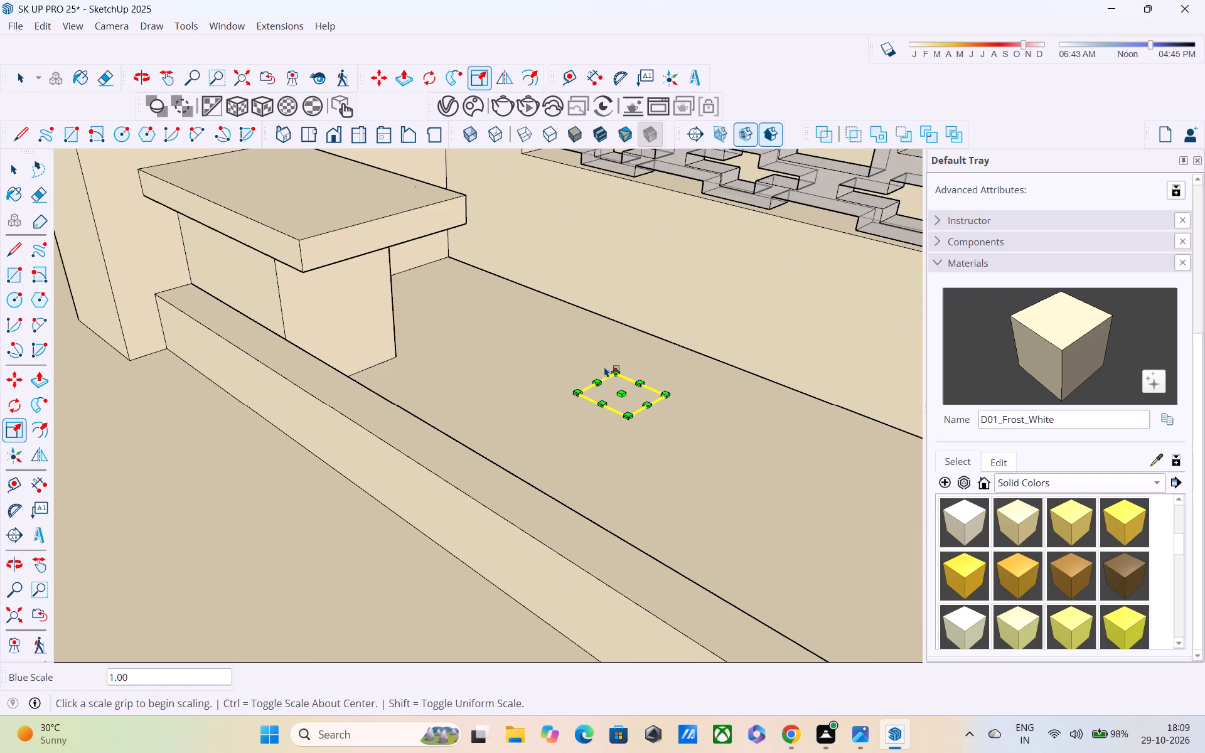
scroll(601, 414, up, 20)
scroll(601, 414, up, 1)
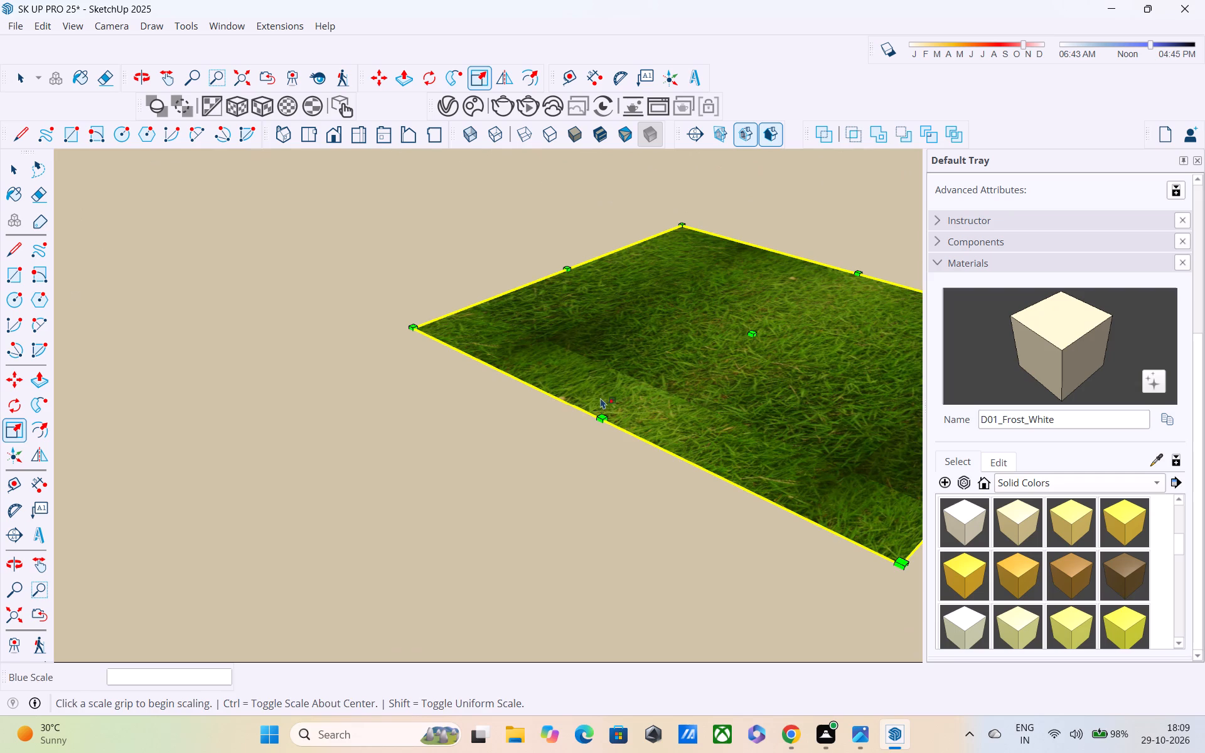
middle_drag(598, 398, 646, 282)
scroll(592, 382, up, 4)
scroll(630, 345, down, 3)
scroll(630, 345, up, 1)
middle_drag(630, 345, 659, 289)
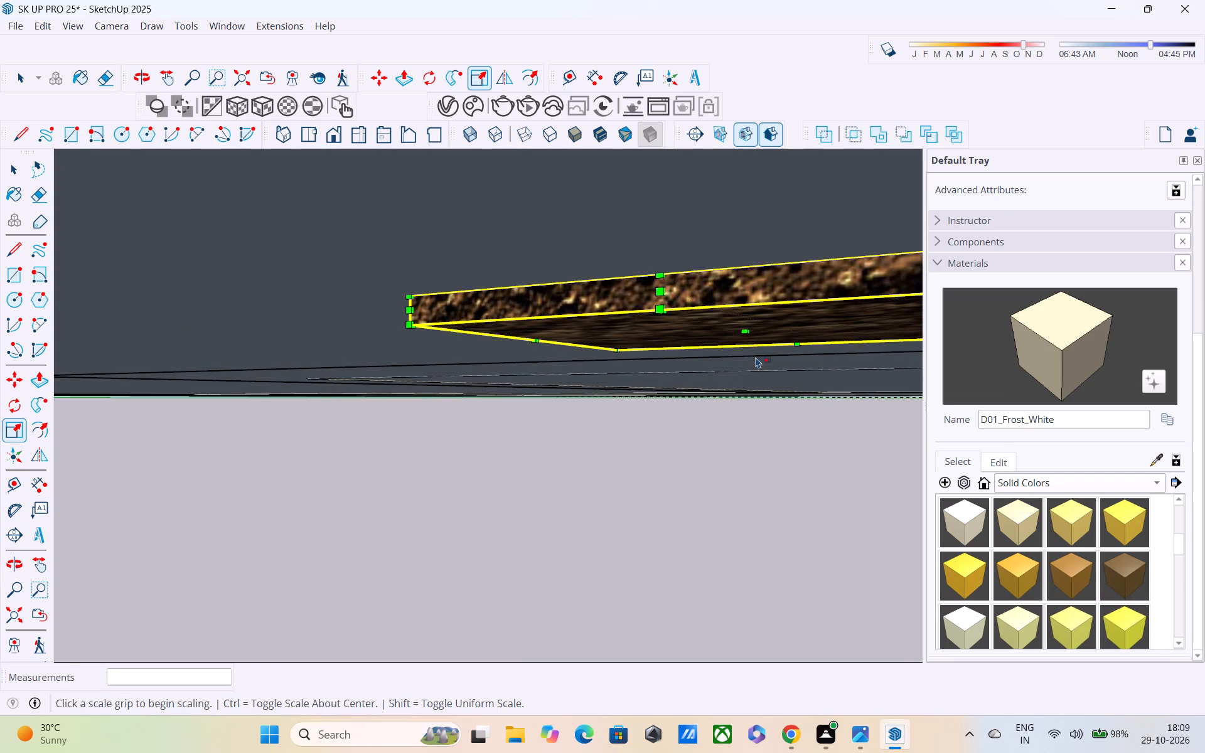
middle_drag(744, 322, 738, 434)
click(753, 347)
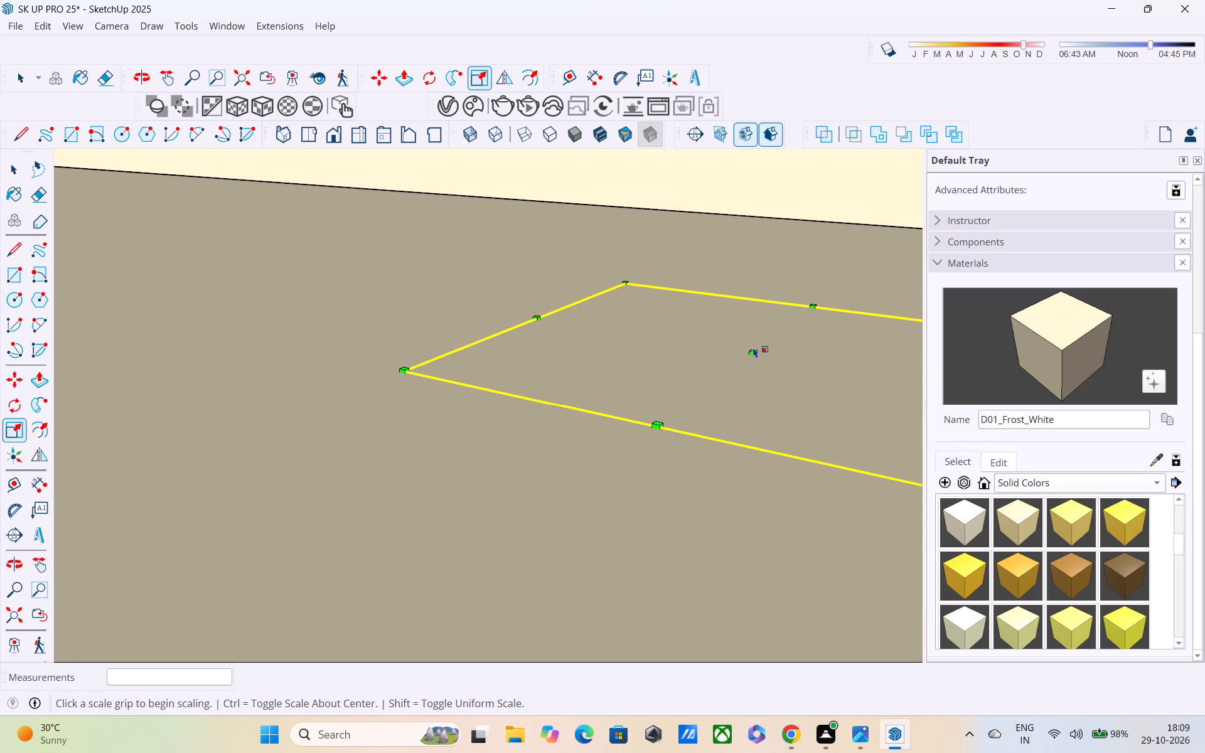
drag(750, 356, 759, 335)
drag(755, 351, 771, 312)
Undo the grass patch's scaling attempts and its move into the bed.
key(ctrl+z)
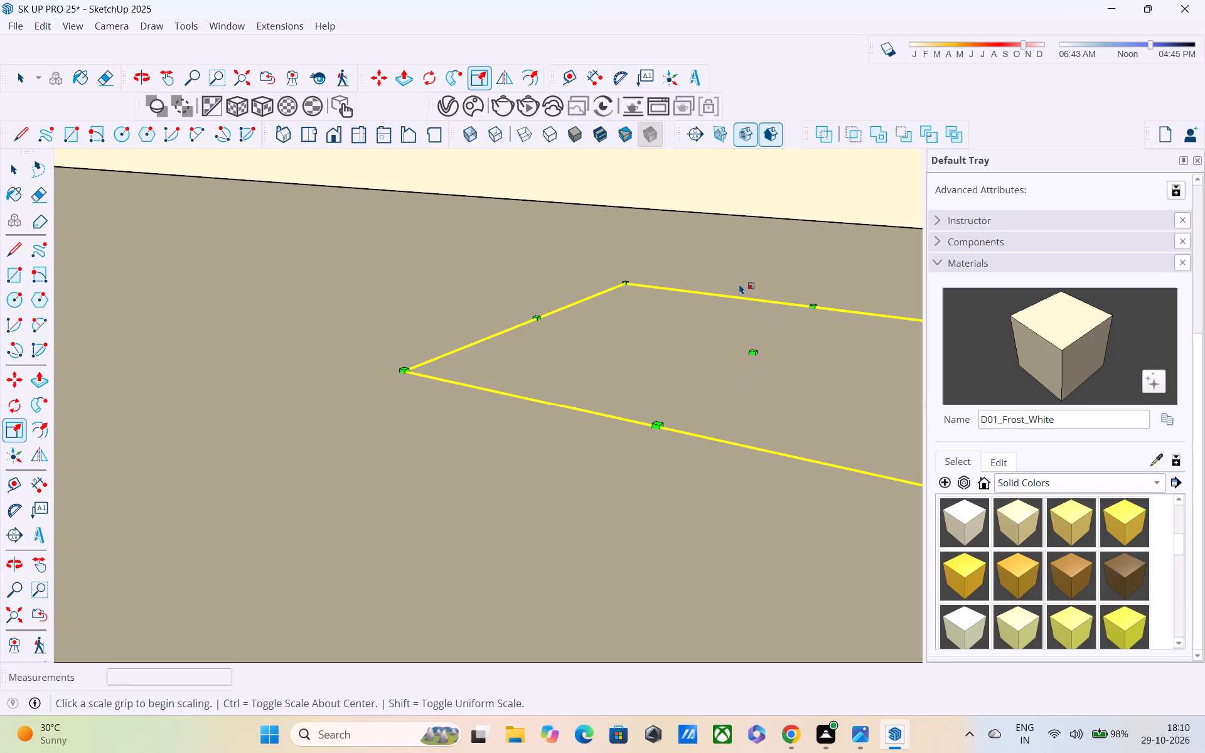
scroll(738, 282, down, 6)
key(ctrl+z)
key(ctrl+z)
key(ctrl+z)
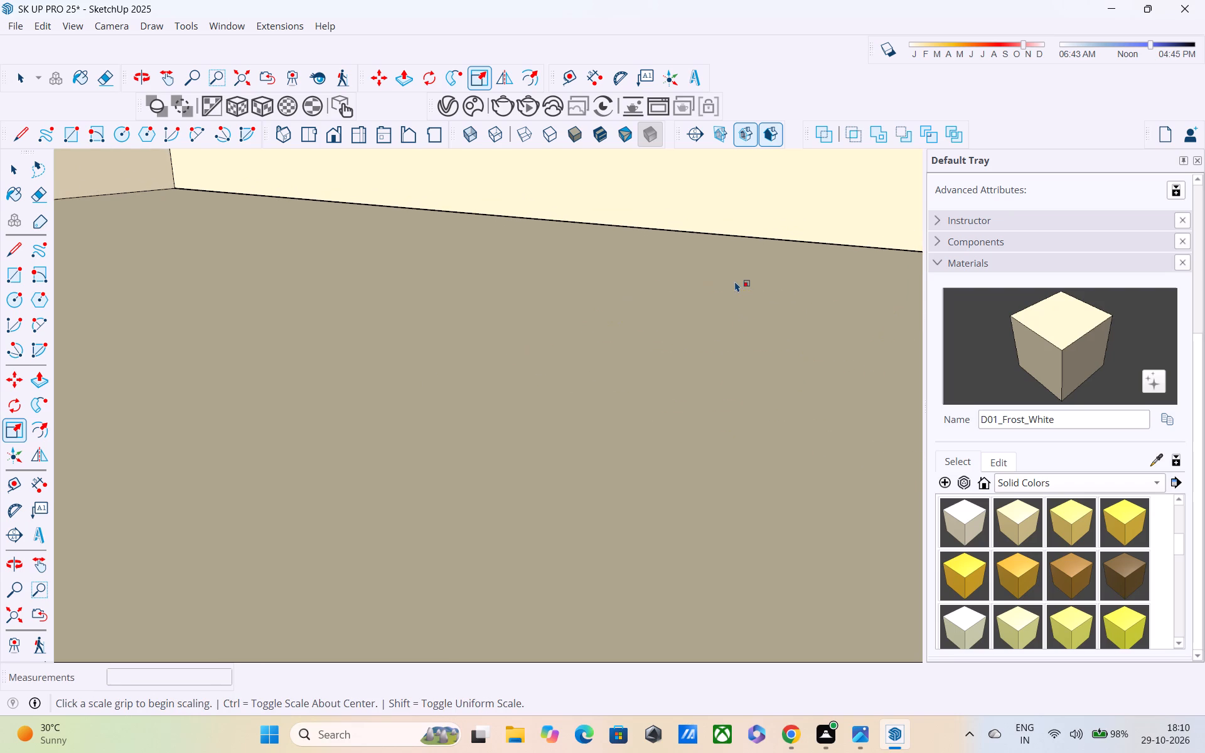
Scale the grass patch in front of the gate vertically along the blue axis by a factor of about 13.37.
scroll(734, 281, down, 6)
scroll(594, 288, down, 5)
scroll(40, 177, down, 5)
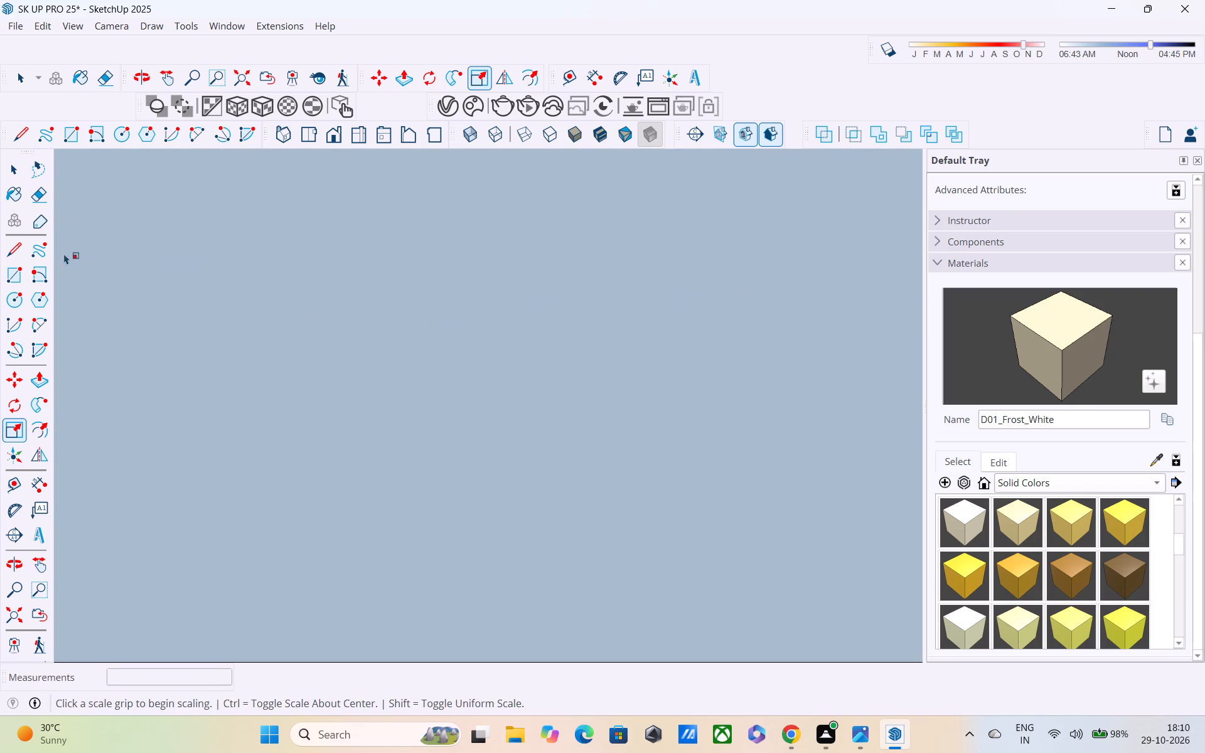
click(20, 622)
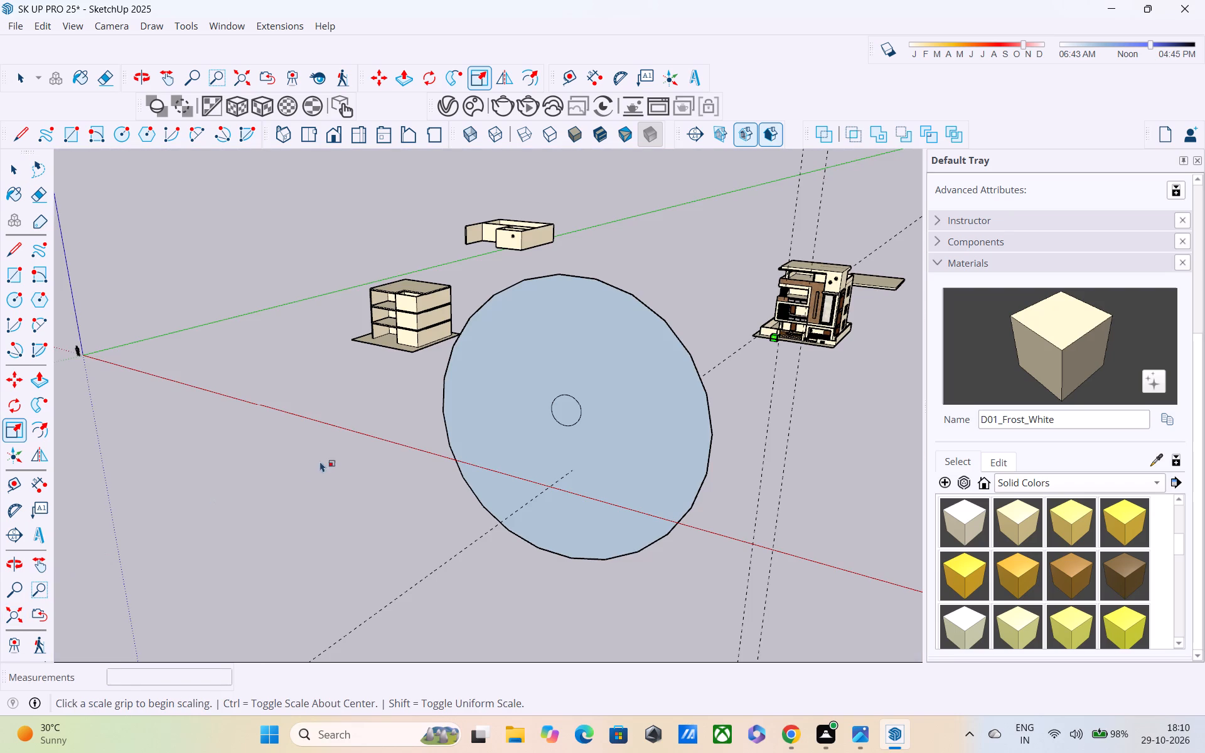
scroll(763, 345, up, 20)
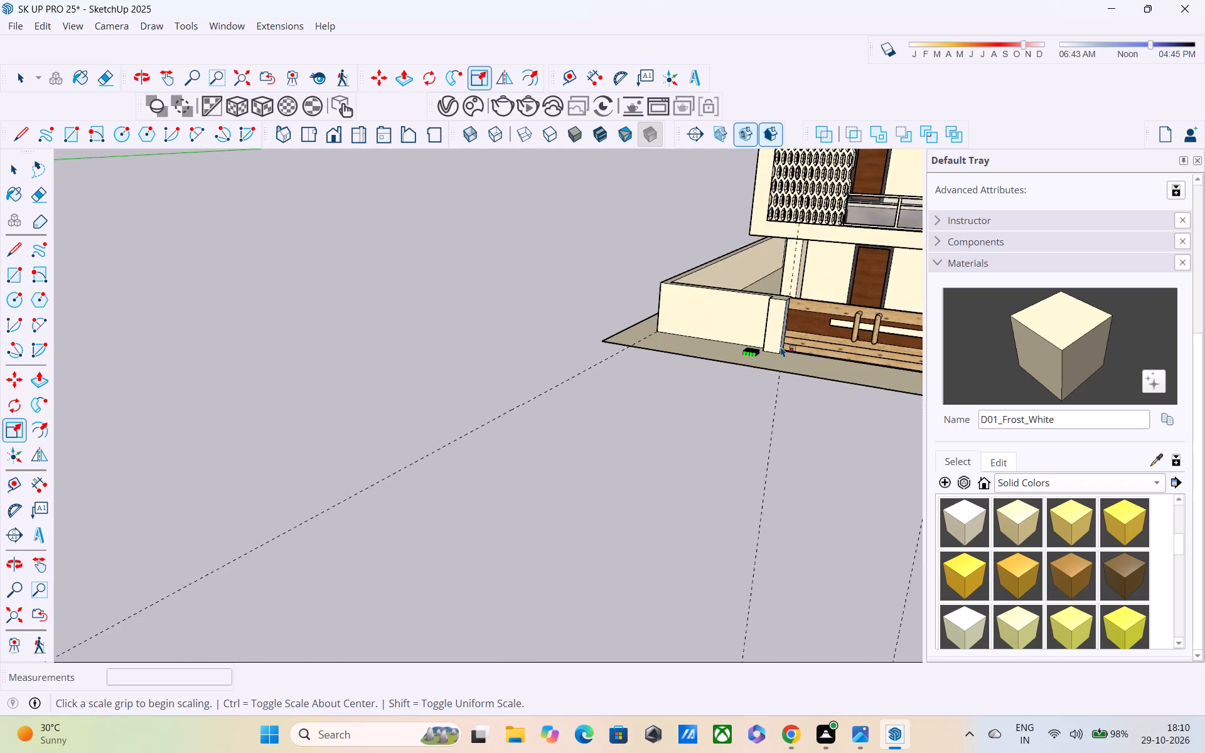
scroll(781, 346, up, 1)
middle_drag(771, 349, 601, 366)
scroll(601, 366, up, 12)
middle_drag(791, 387, 672, 386)
scroll(678, 380, up, 10)
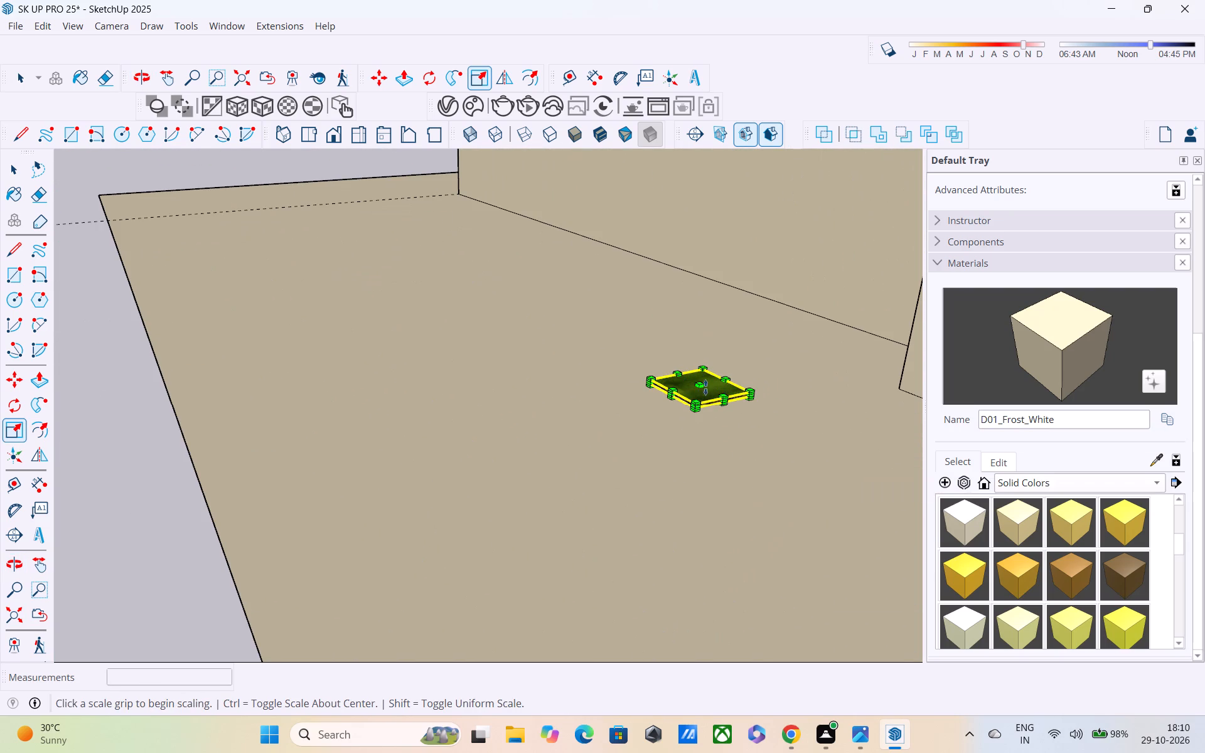
drag(698, 387, 706, 368)
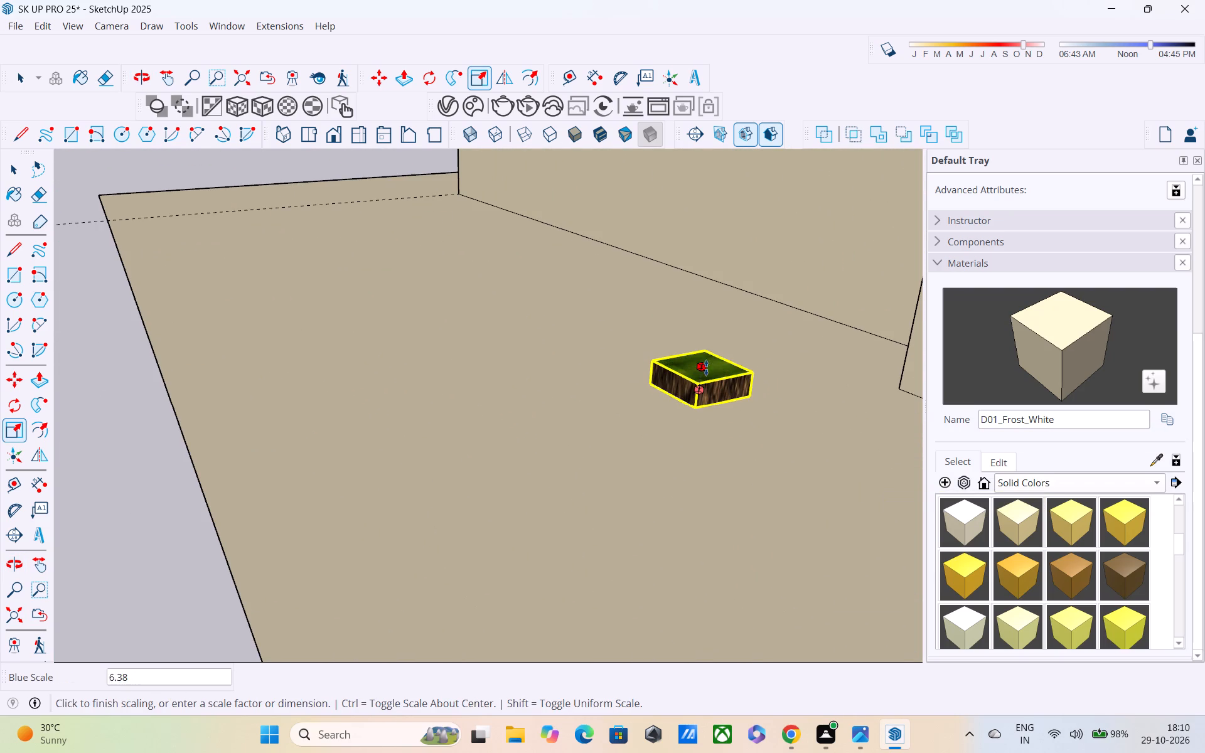
drag(706, 368, 710, 341)
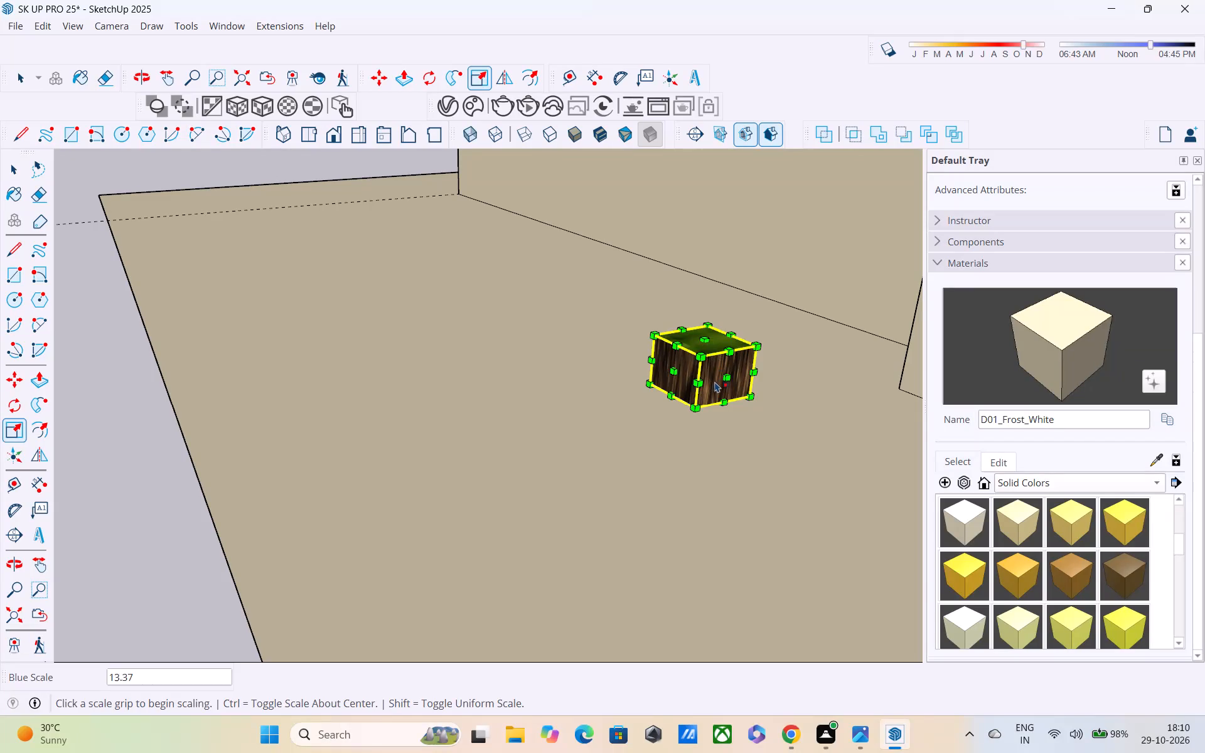
Move the thickened grass patch into the bed behind the kerb, beside the bench.
key(m)
click(715, 390)
scroll(811, 425, down, 6)
middle_drag(800, 424, 772, 412)
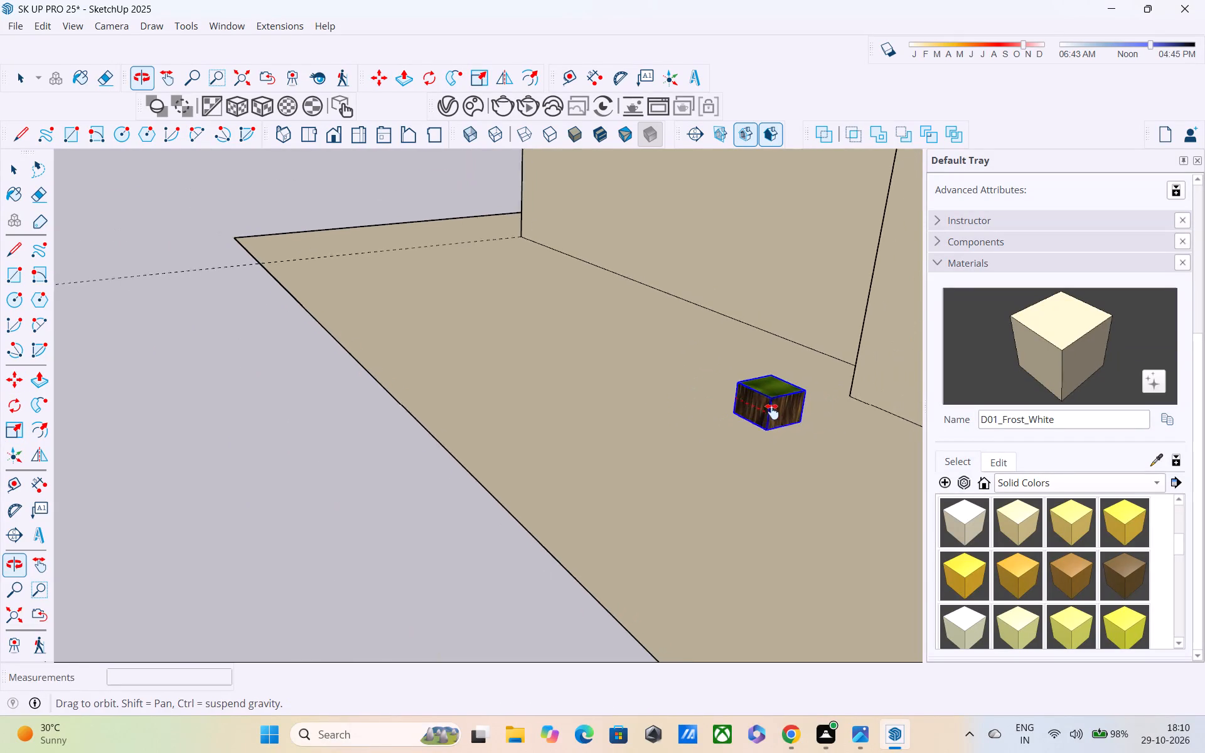
middle_drag(772, 412, 432, 324)
scroll(432, 324, down, 7)
scroll(528, 385, down, 3)
shift+middle_drag(543, 394, 344, 289)
scroll(344, 289, down, 6)
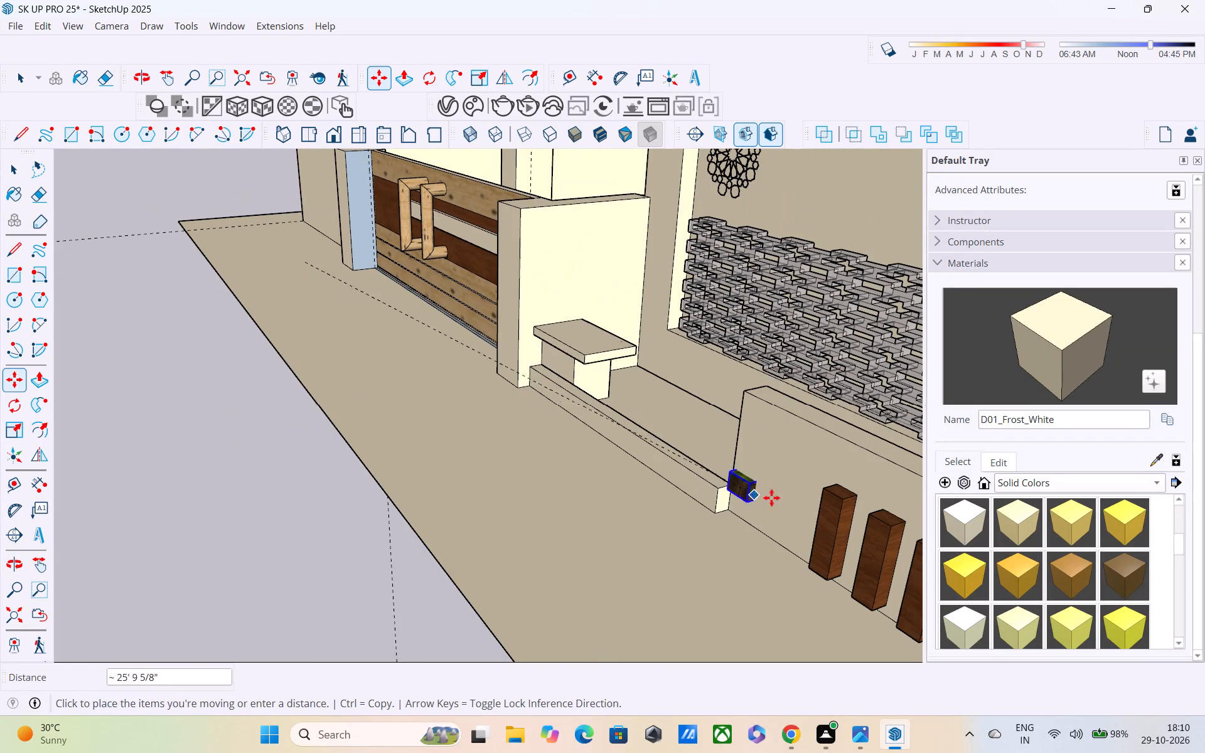
middle_drag(728, 412, 669, 475)
scroll(607, 483, up, 4)
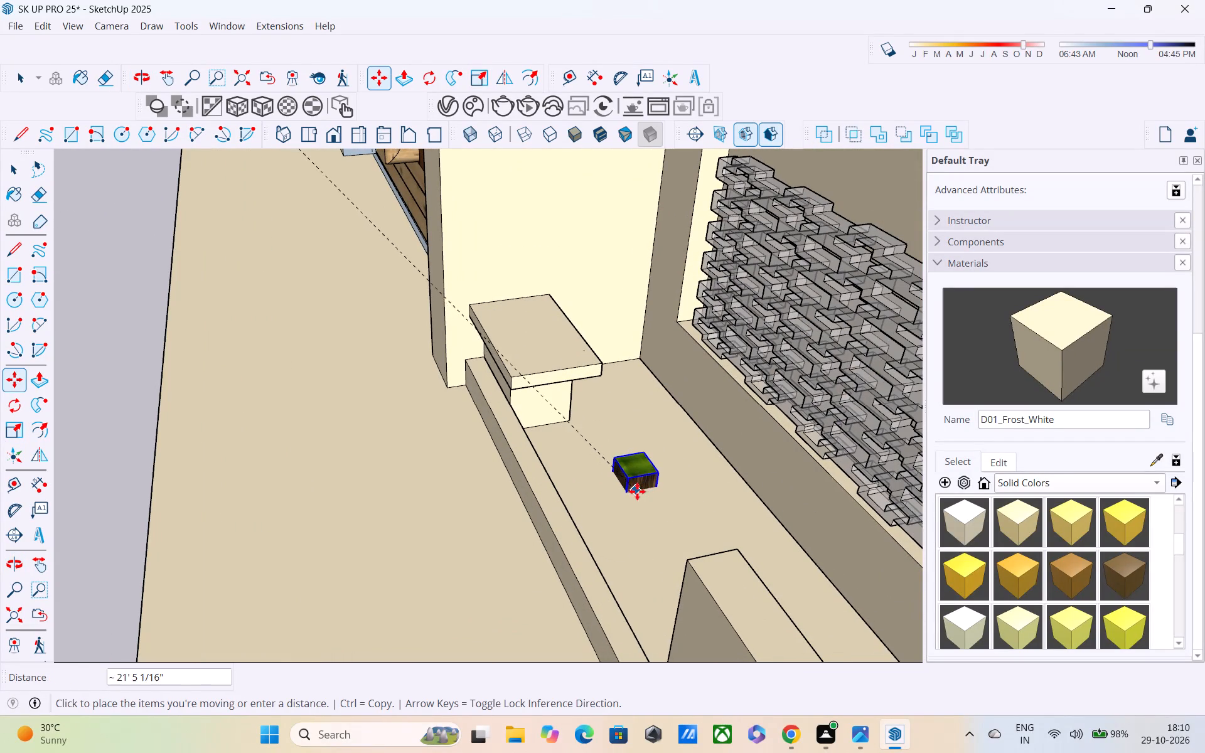
drag(640, 493, 647, 495)
Shift the grass patch about 5 7/8" across the bed floor, closer to the wall behind the bench.
key(s)
scroll(650, 489, up, 4)
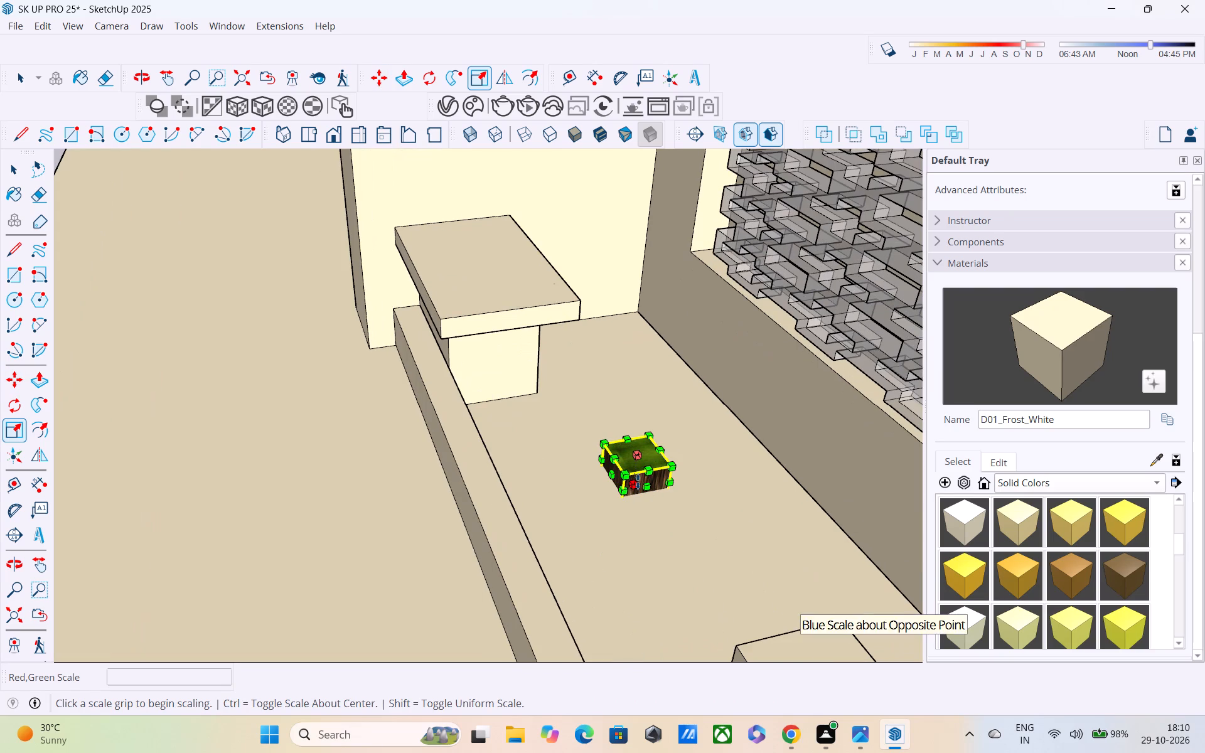
middle_drag(650, 481, 614, 382)
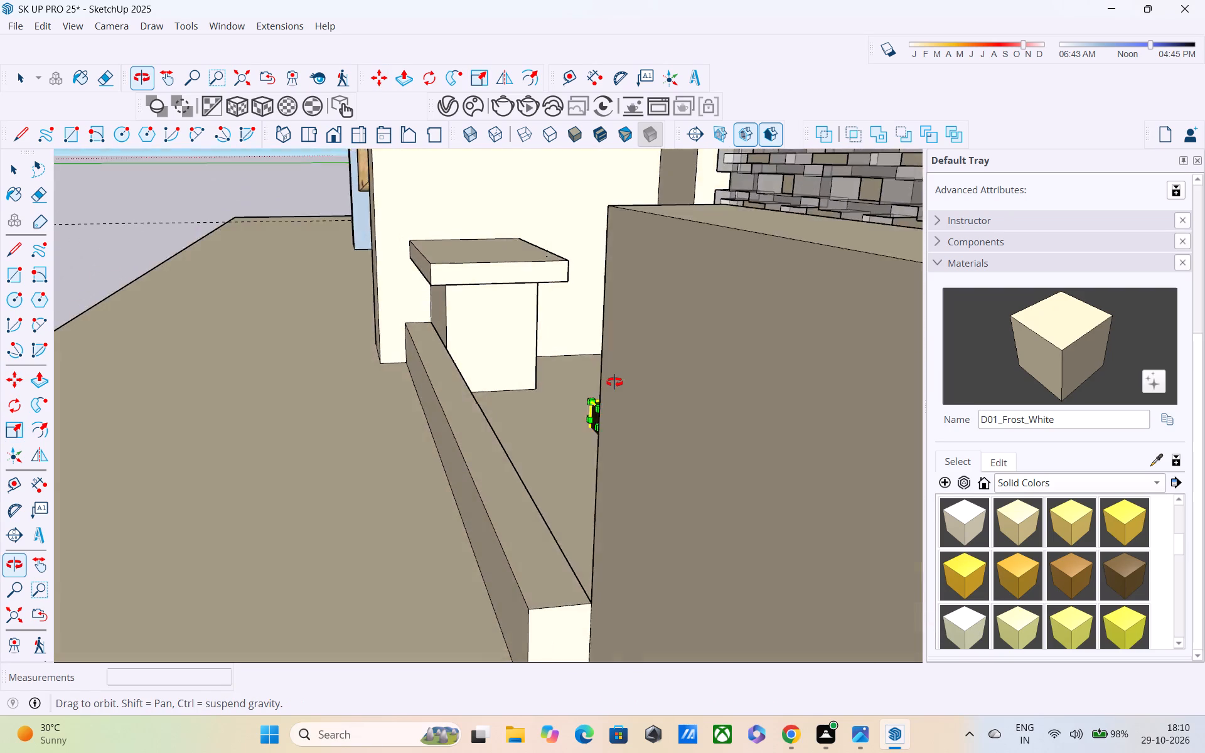
middle_drag(614, 382, 564, 431)
key(m)
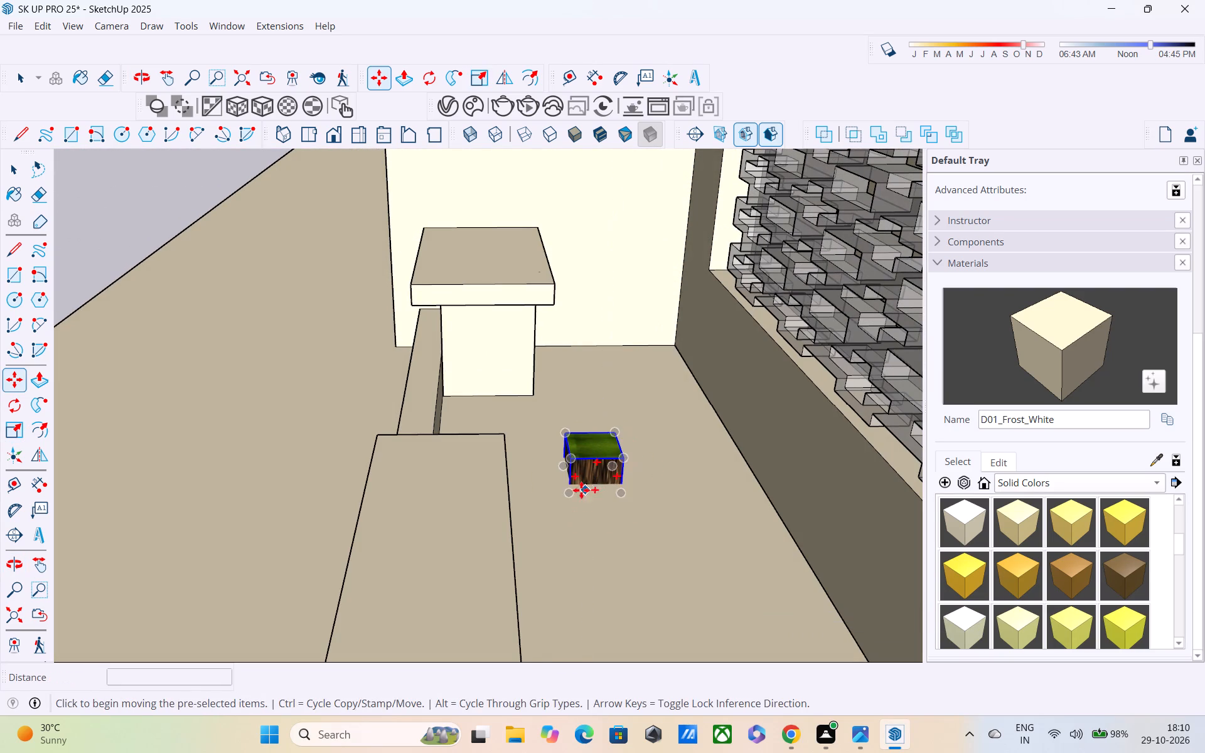
click(567, 496)
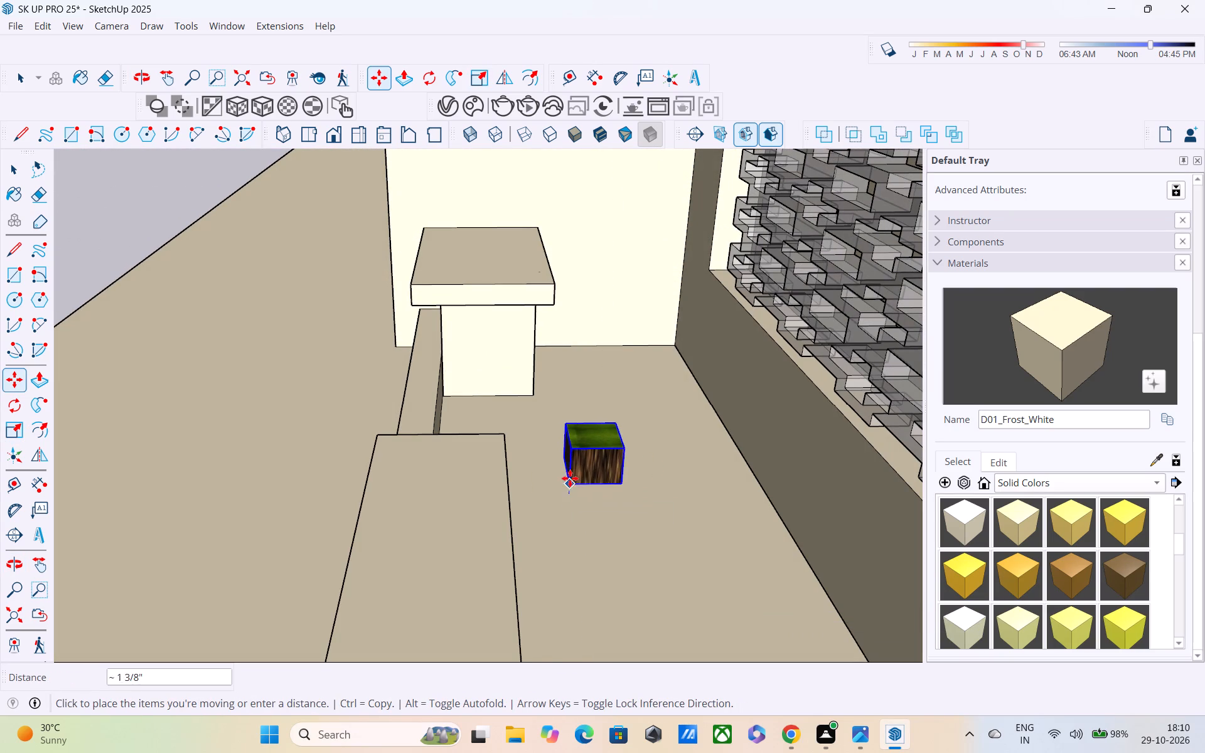
click(593, 466)
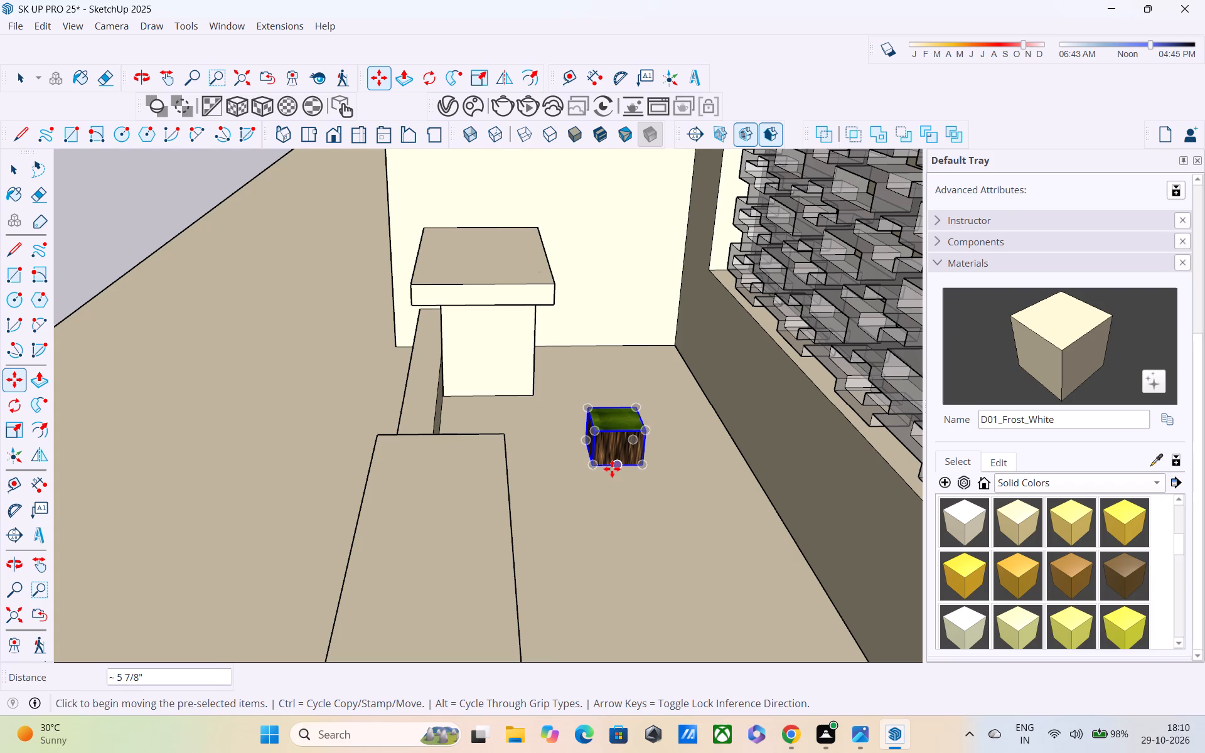
Stretch the grass patch along the red axis by about 27.67, down the bed to the far boundary wall.
key(s)
click(619, 452)
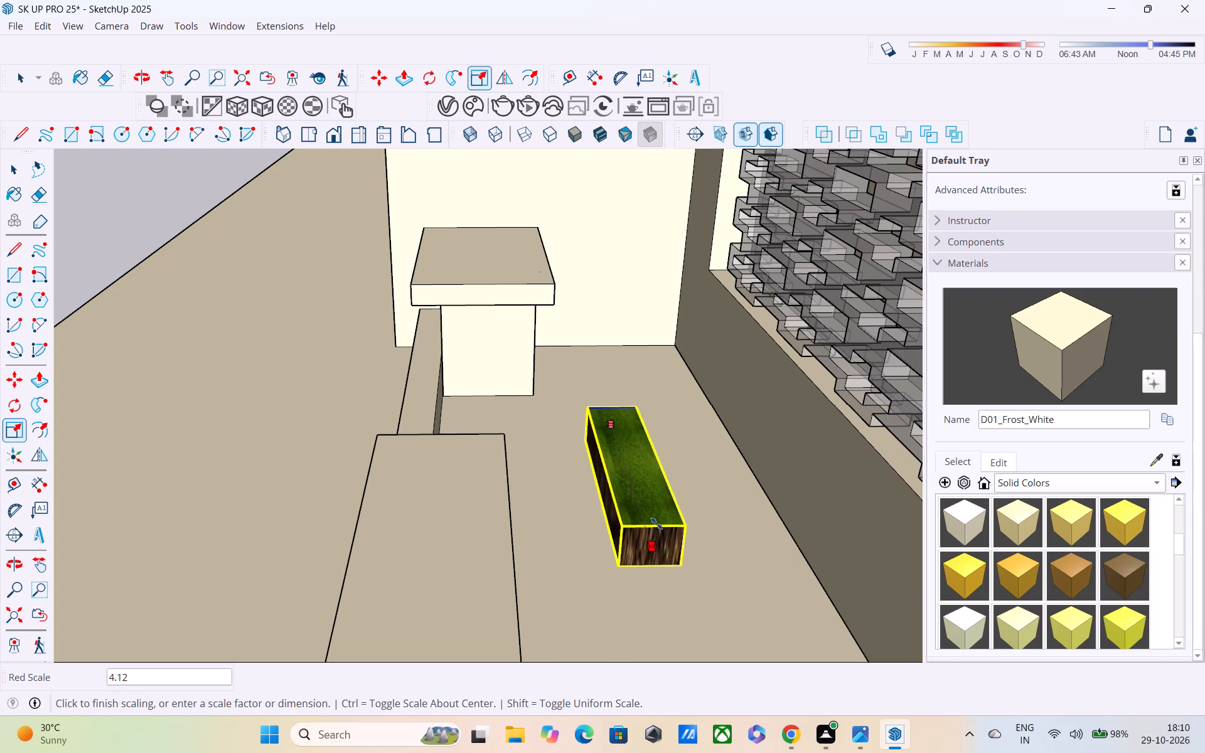
scroll(656, 523, down, 5)
shift+middle_drag(658, 523, 580, 316)
middle_drag(656, 467, 608, 270)
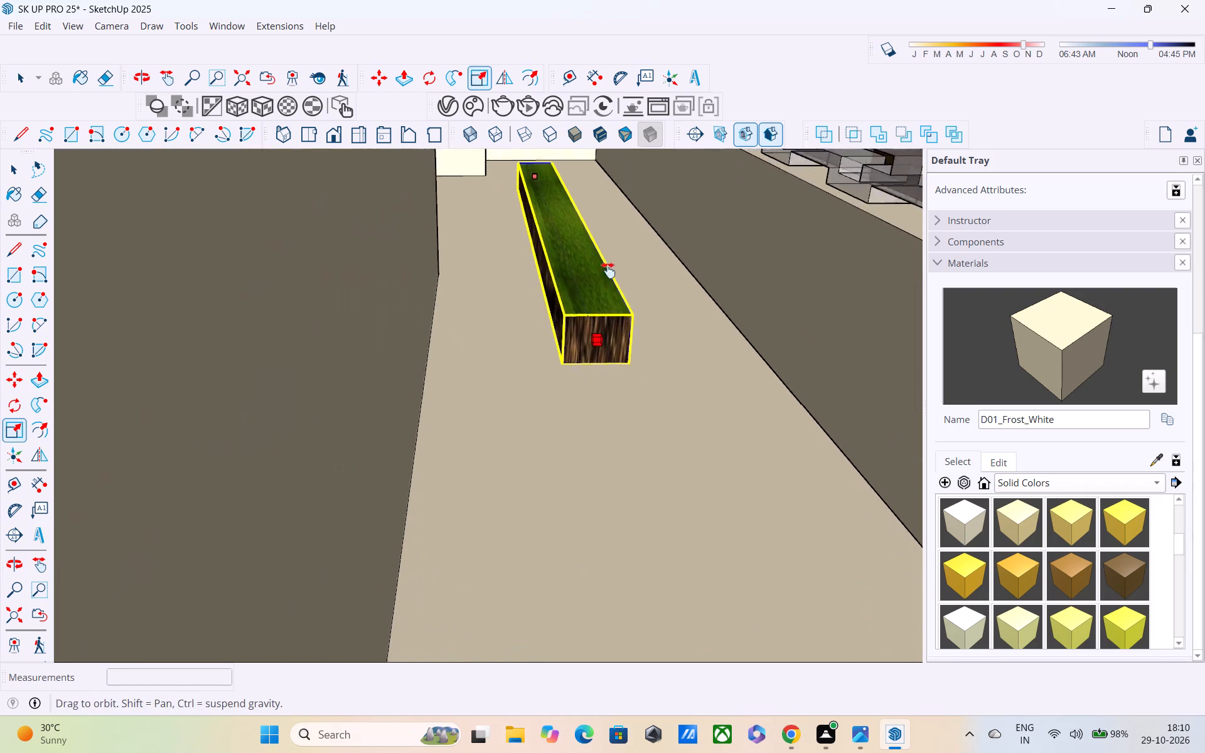
middle_drag(608, 270, 601, 246)
scroll(601, 249, down, 6)
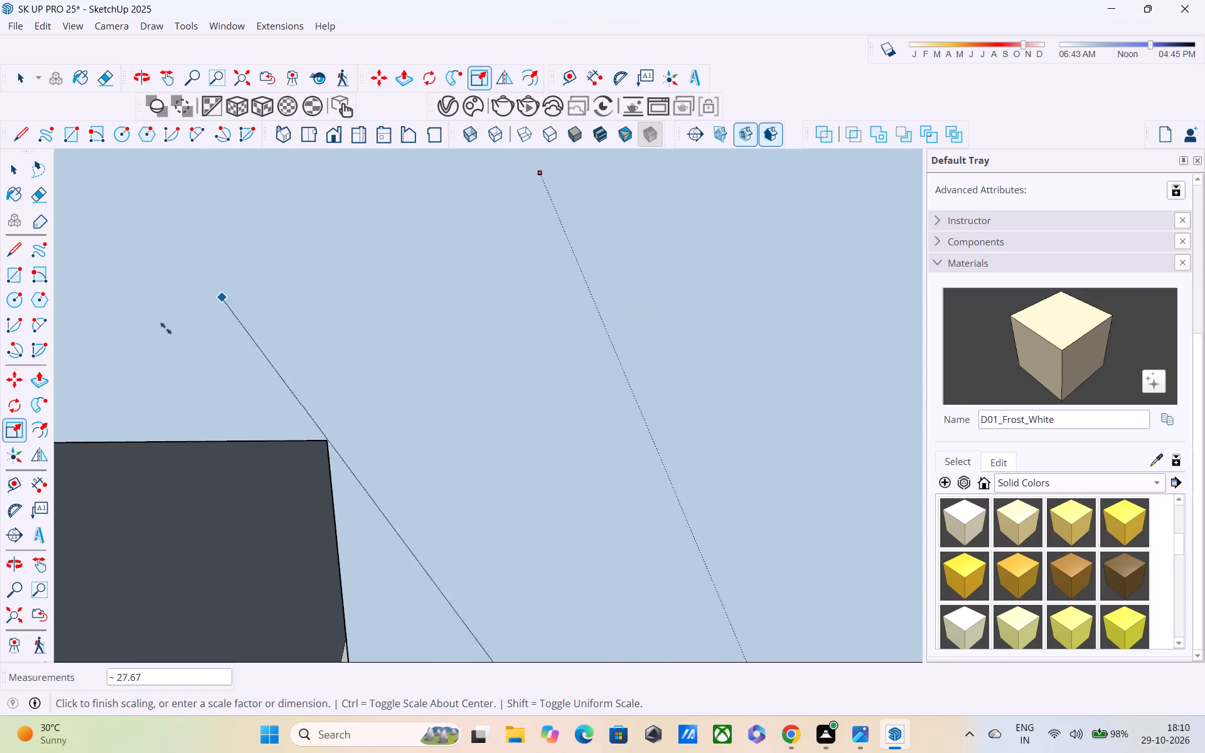
click(13, 616)
scroll(618, 485, up, 4)
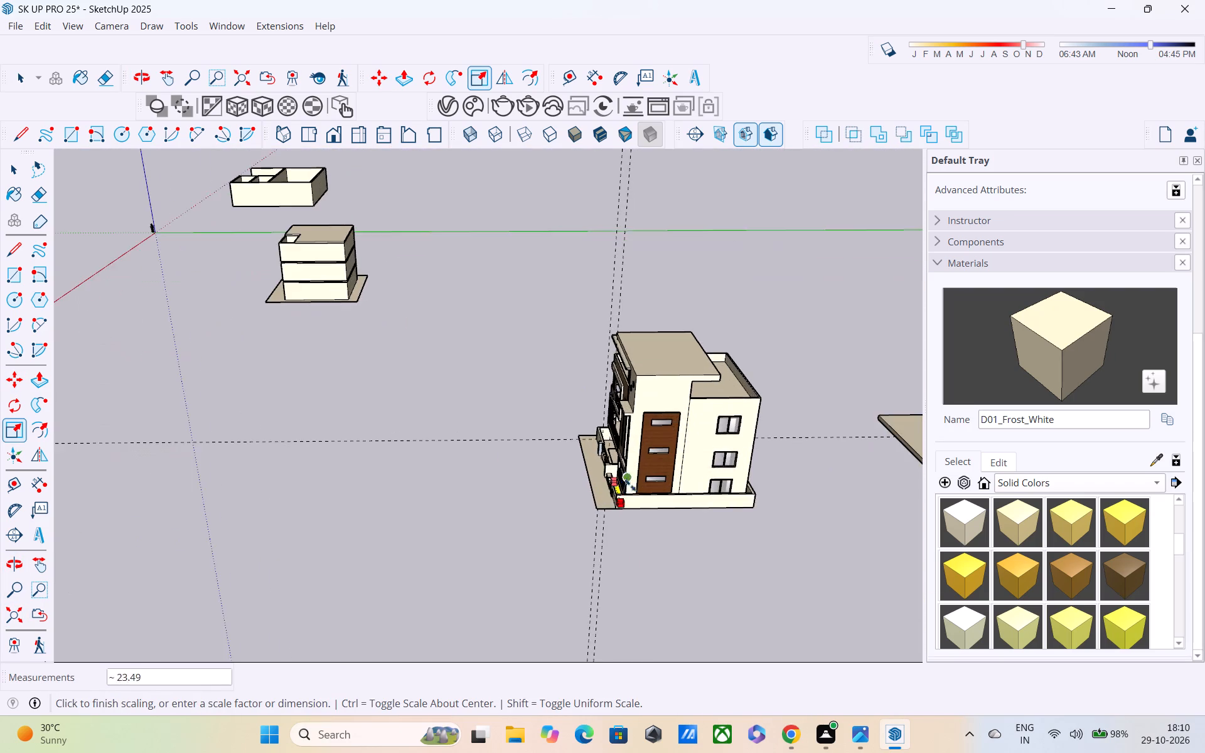
scroll(636, 485, up, 19)
middle_drag(576, 493, 586, 531)
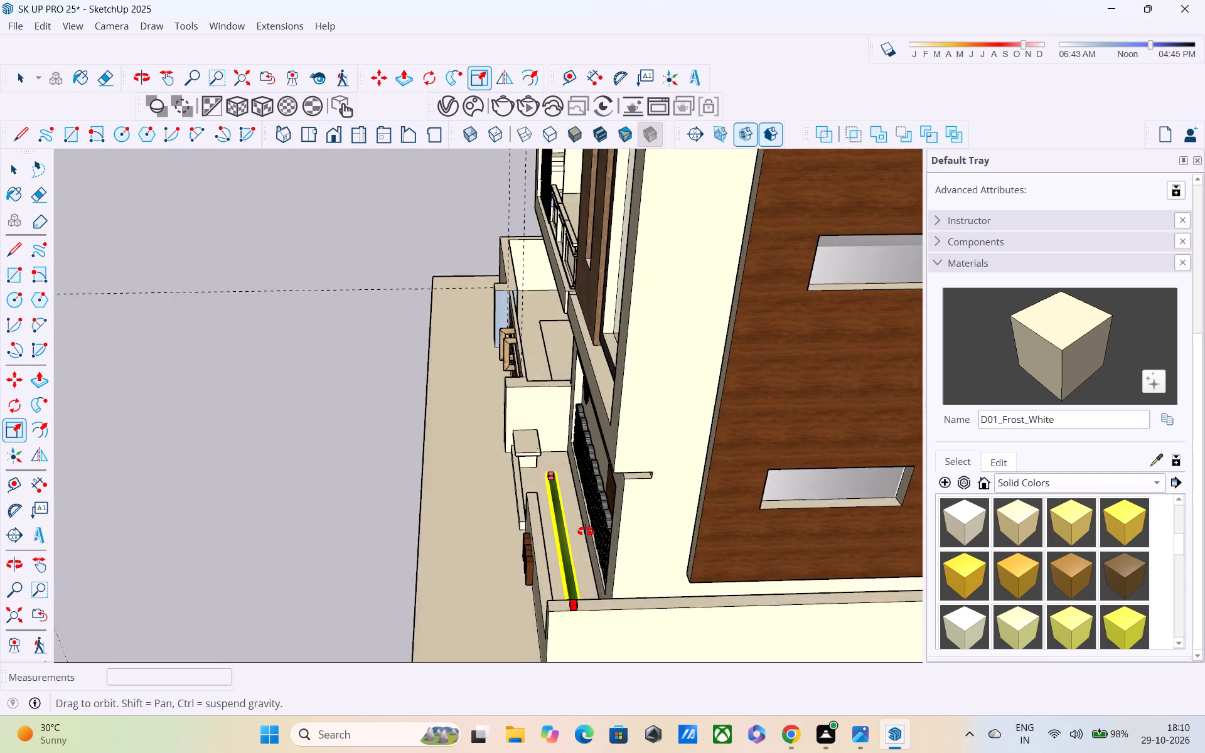
middle_drag(586, 531, 592, 562)
shift+middle_drag(580, 559, 577, 474)
scroll(565, 500, up, 3)
middle_drag(575, 512, 628, 569)
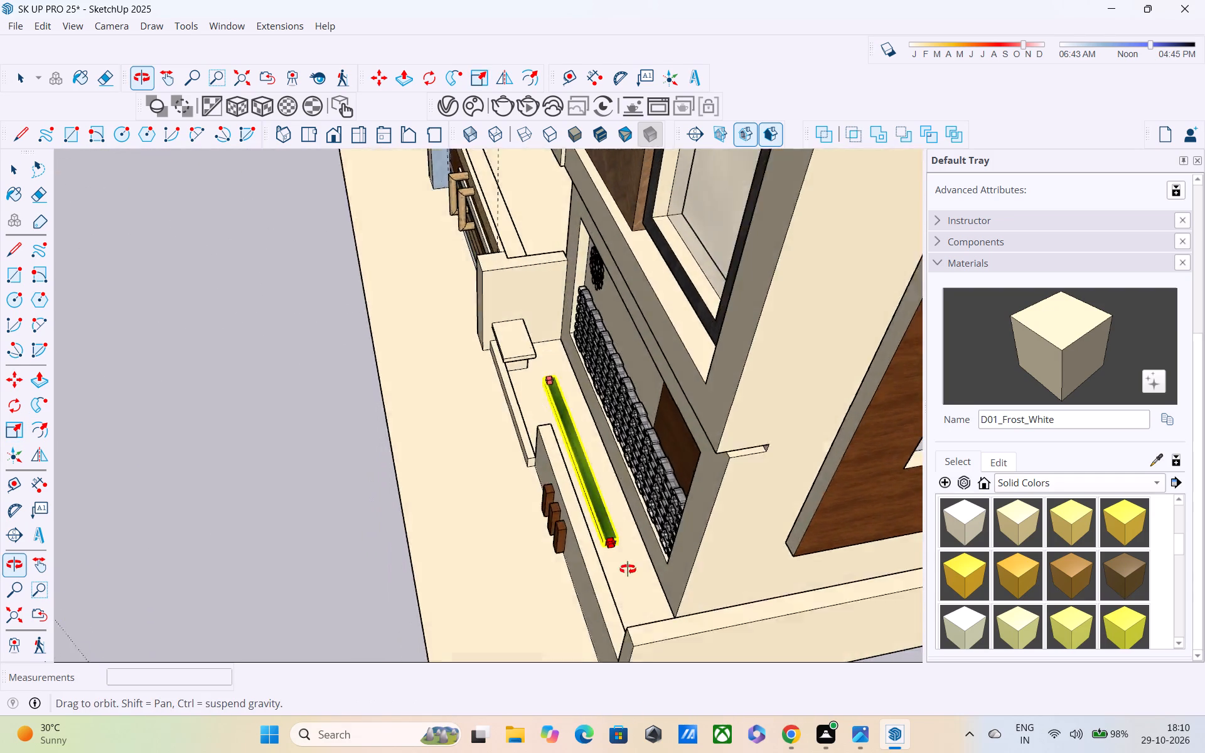
middle_drag(628, 569, 726, 612)
middle_drag(759, 597, 774, 622)
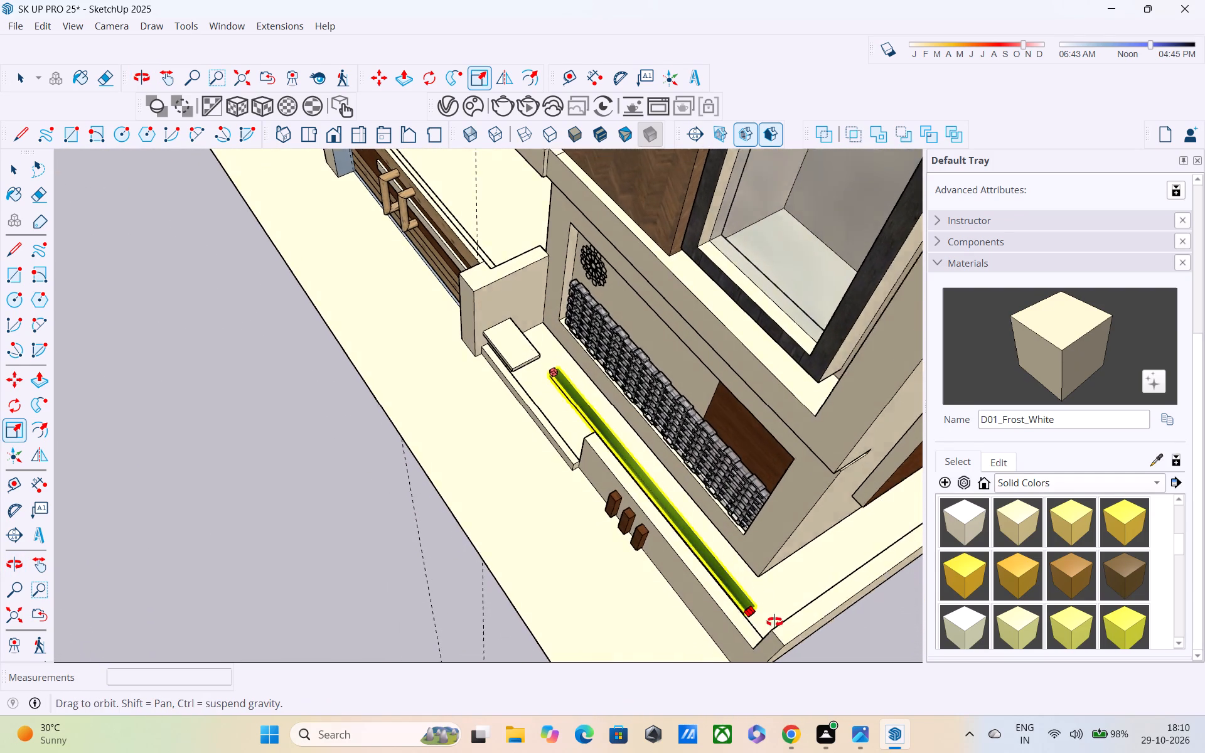
middle_drag(774, 622, 793, 656)
scroll(778, 635, up, 1)
click(778, 635)
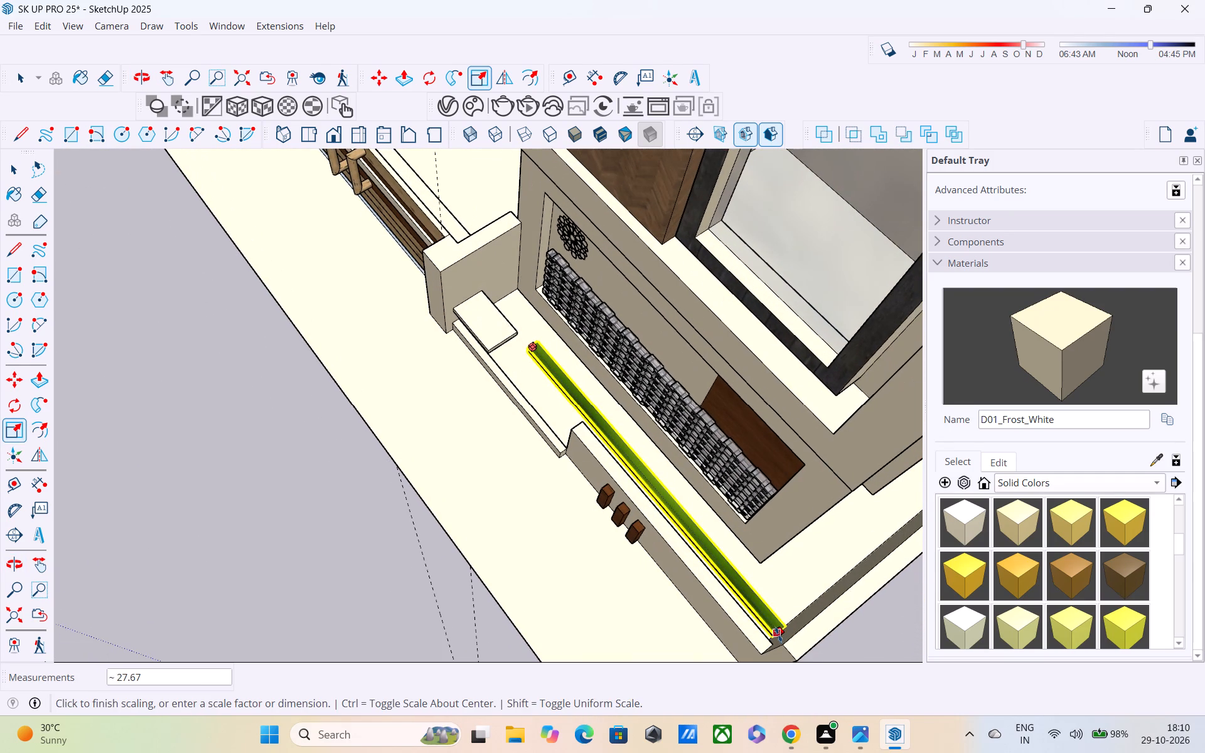
Widen the grass strip along the green axis on both sides, towards the front boundary wall and the house wall.
scroll(713, 496, up, 4)
scroll(665, 454, up, 16)
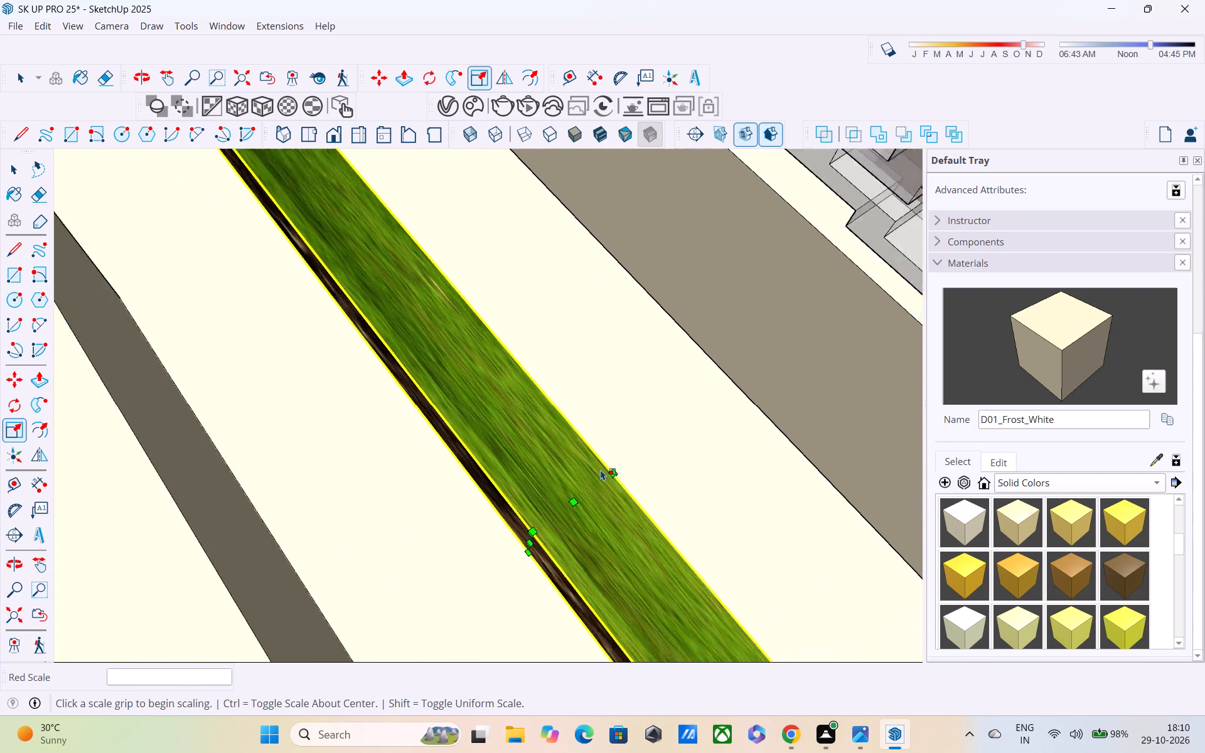
scroll(601, 469, up, 2)
middle_drag(596, 472, 508, 224)
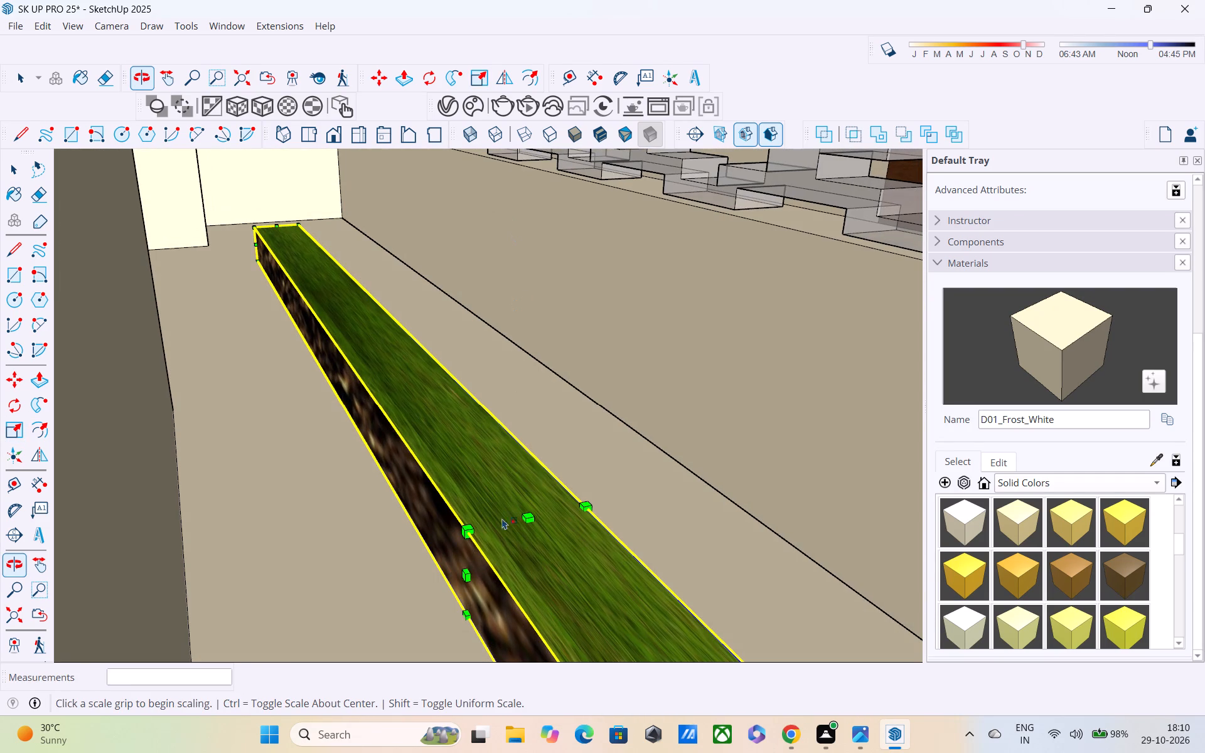
drag(469, 579, 124, 610)
middle_drag(823, 475, 690, 419)
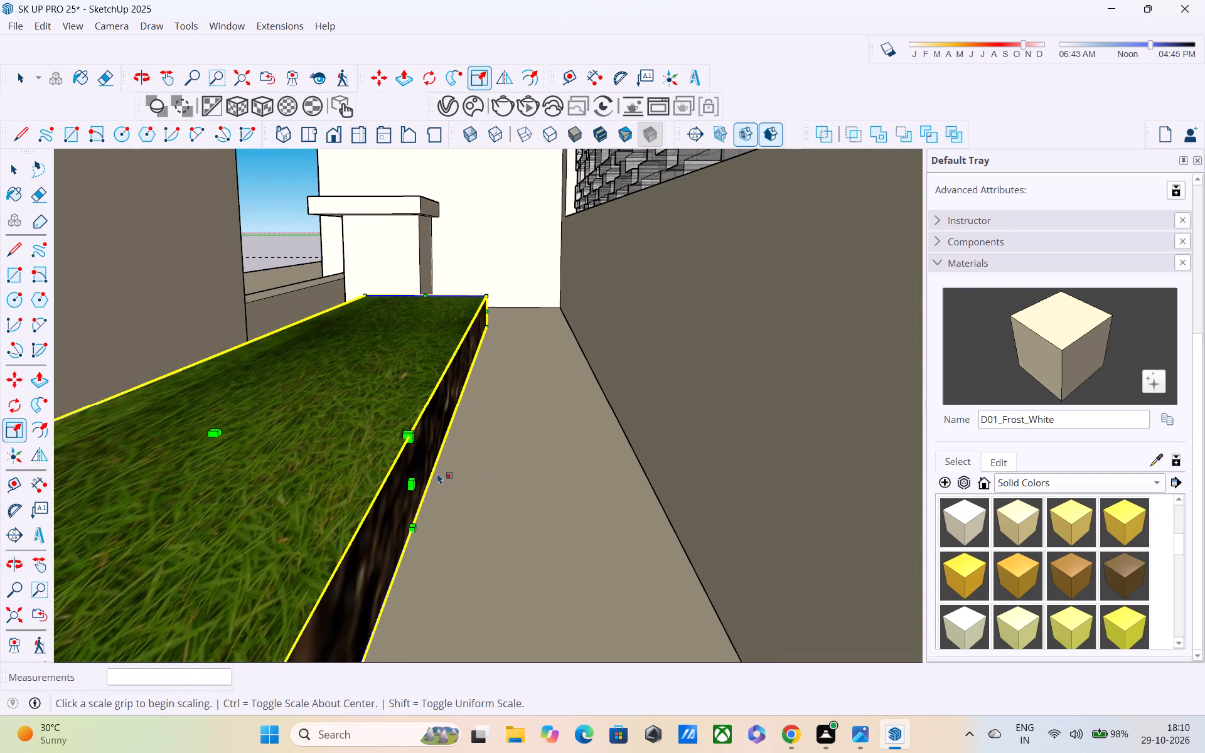
drag(412, 485, 726, 503)
Extend the bench end of the grass along the red axis to meet the wall behind the bench.
scroll(568, 392, down, 5)
scroll(477, 344, down, 1)
middle_drag(485, 363, 761, 540)
scroll(522, 486, up, 4)
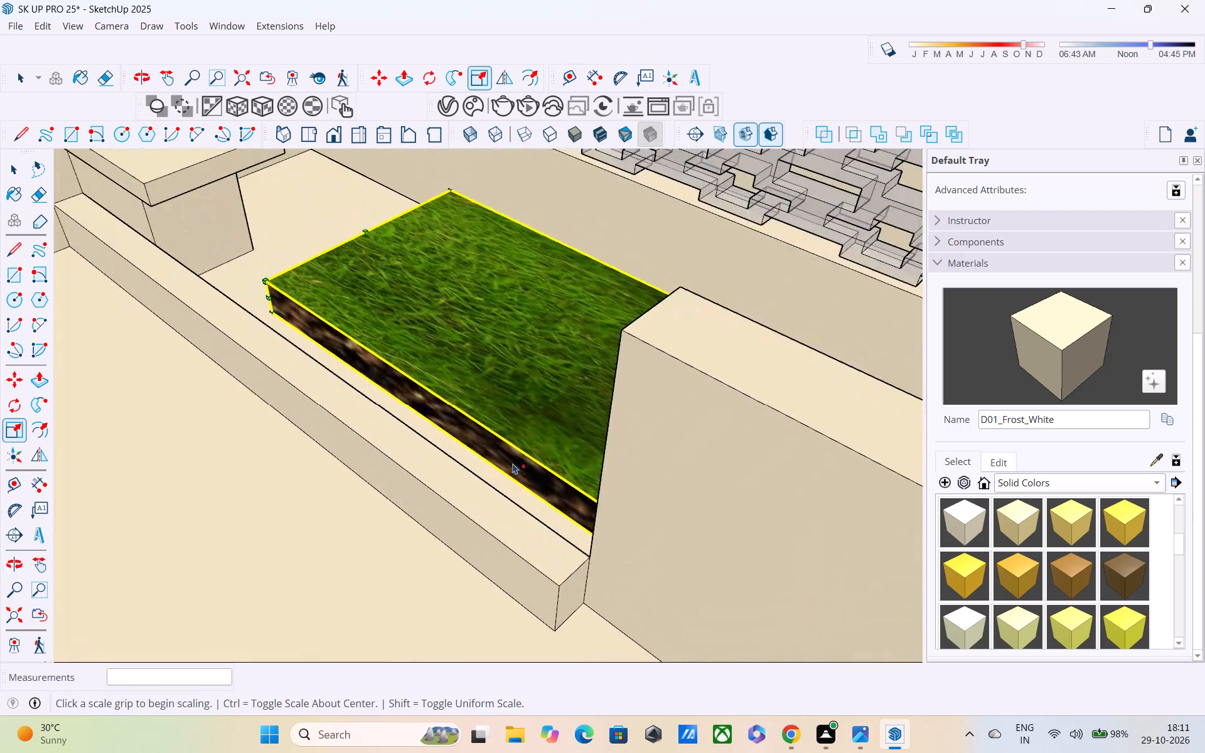
middle_drag(512, 462, 732, 520)
shift+middle_drag(420, 454, 481, 409)
middle_drag(391, 373, 517, 441)
scroll(516, 458, up, 1)
scroll(239, 315, up, 1)
middle_drag(264, 374, 316, 410)
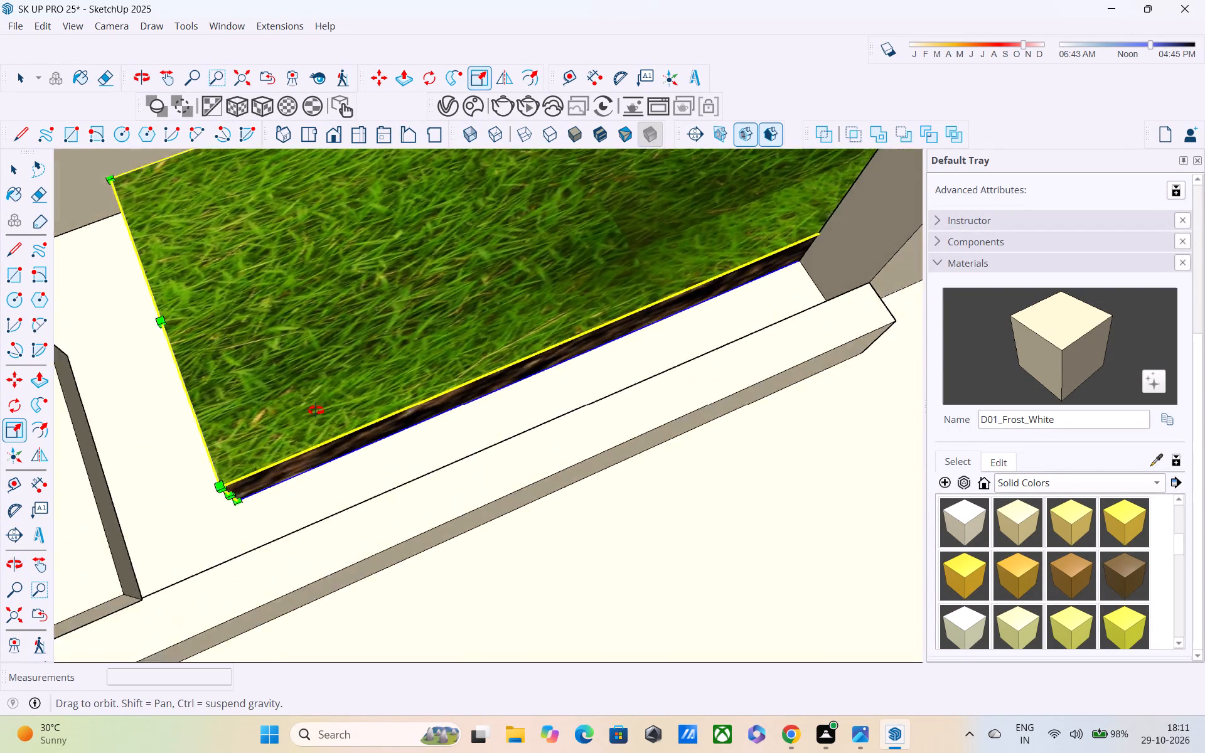
middle_drag(316, 410, 614, 331)
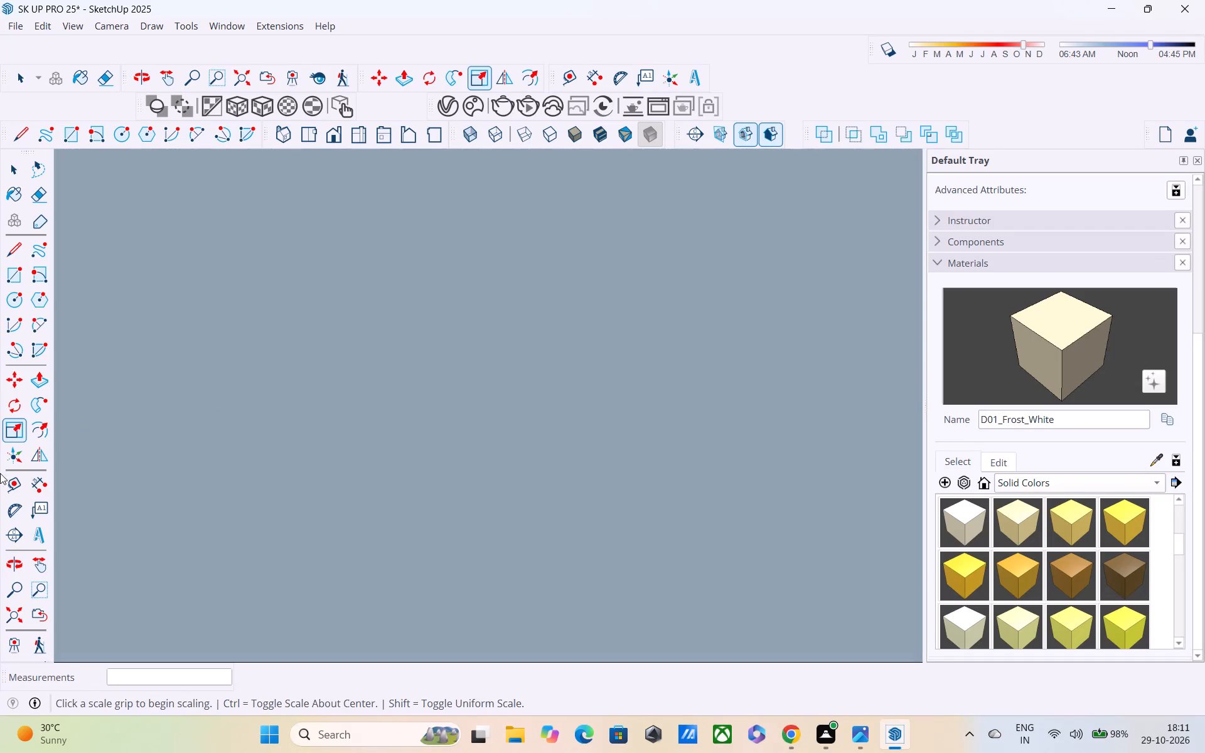
click(7, 622)
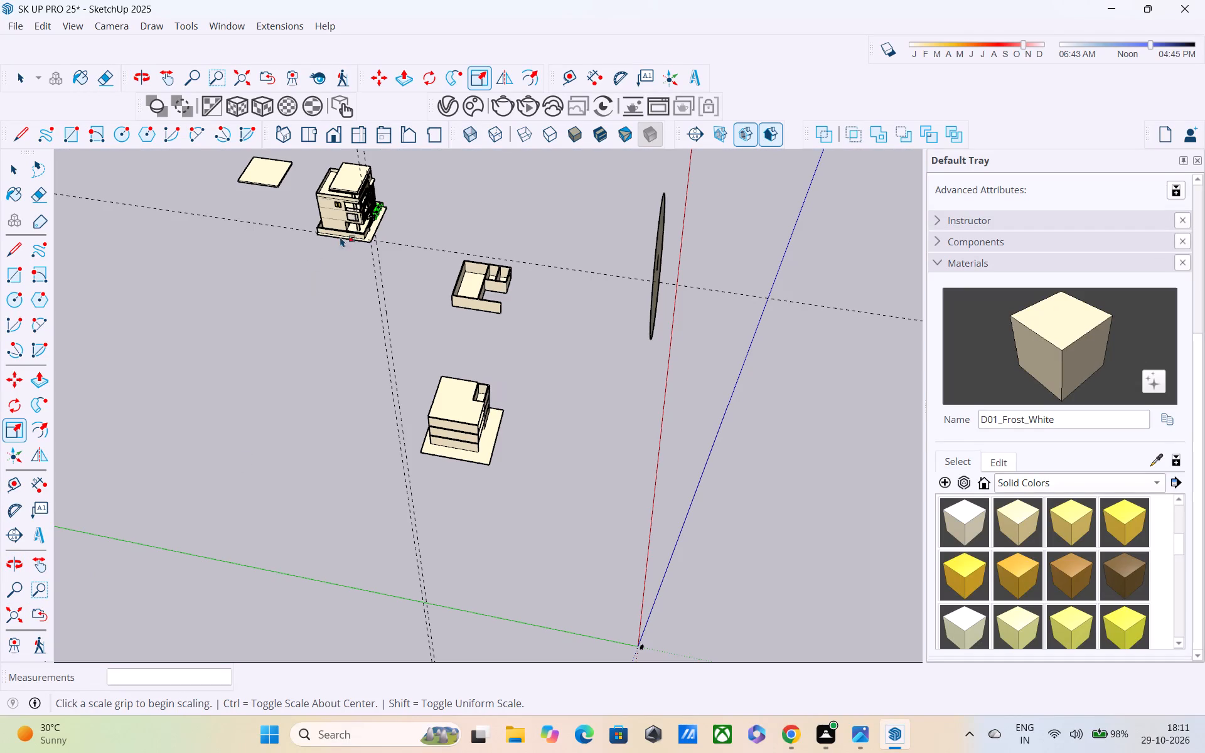
scroll(353, 232, up, 4)
shift+middle_drag(383, 218, 480, 381)
scroll(487, 382, up, 16)
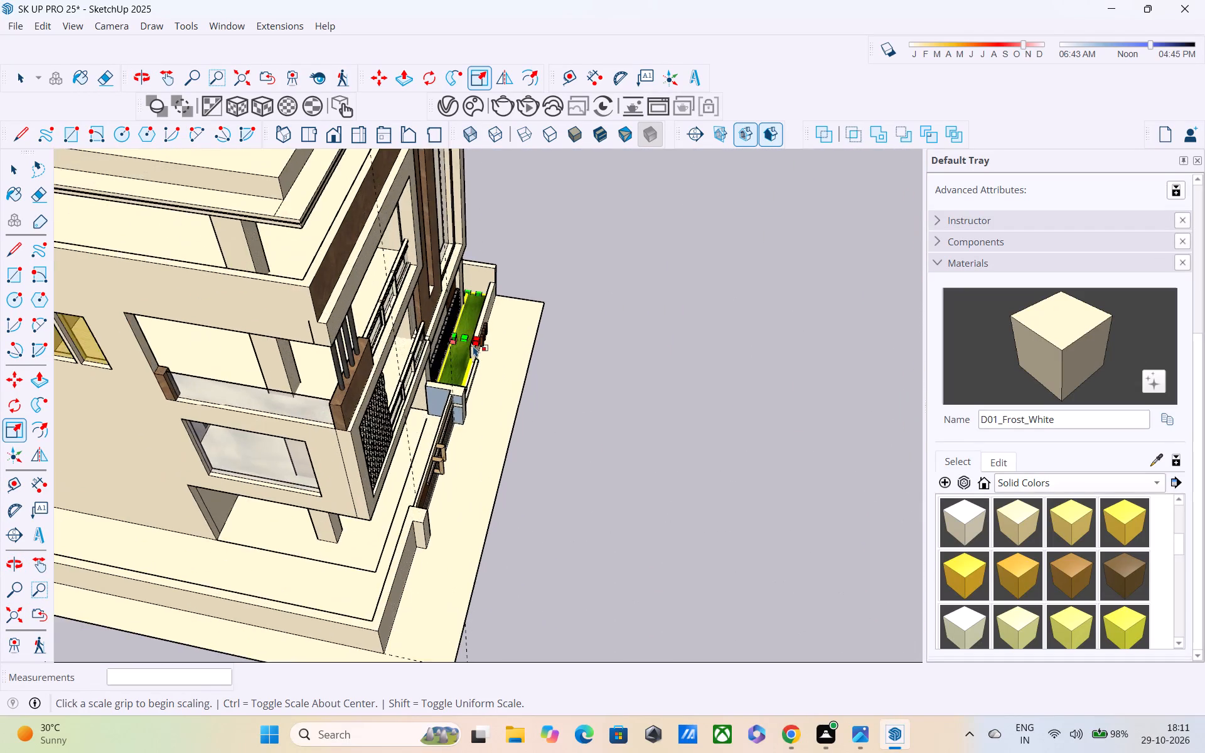
middle_drag(473, 345, 404, 267)
scroll(471, 344, up, 1)
scroll(543, 424, up, 14)
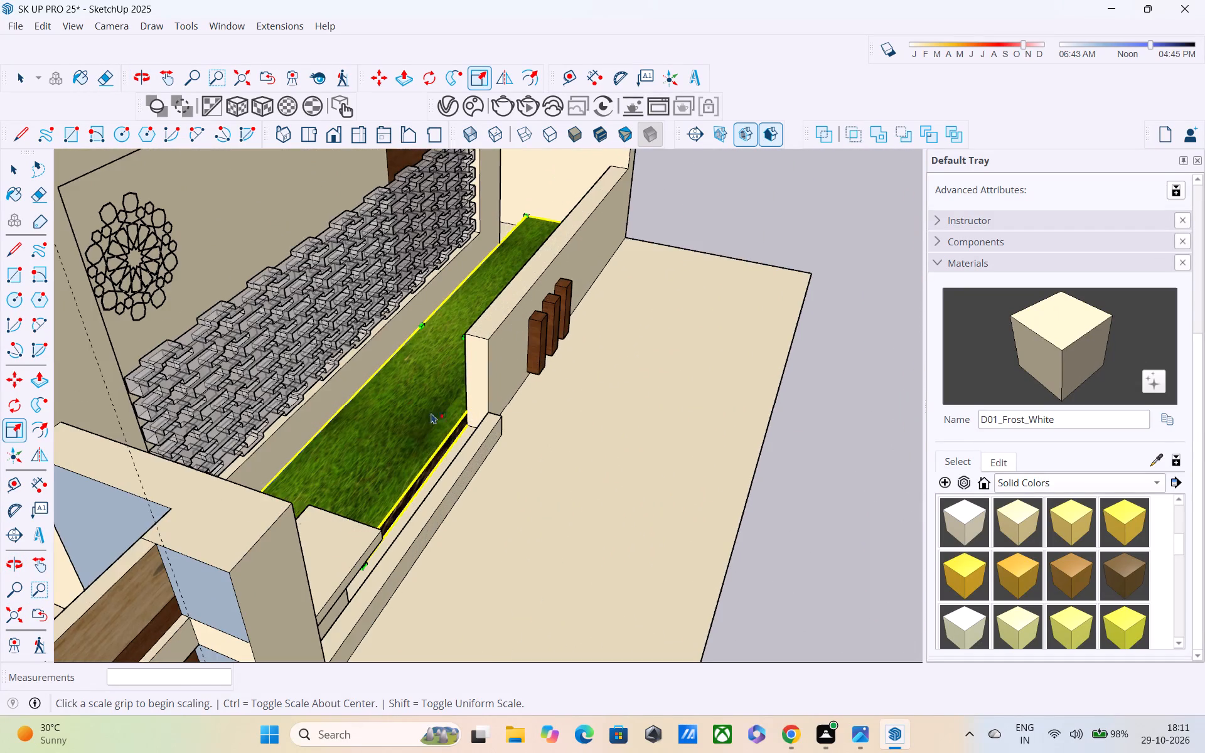
middle_drag(414, 424, 575, 488)
scroll(575, 488, up, 5)
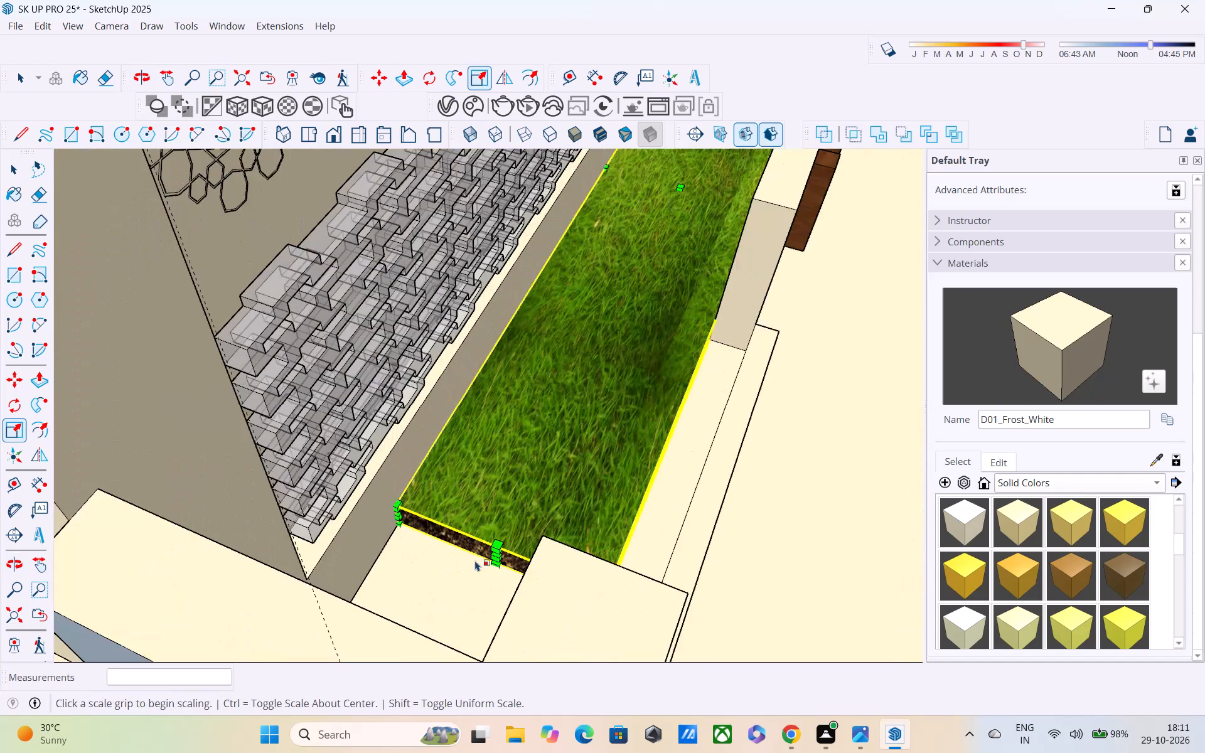
scroll(475, 560, up, 4)
drag(508, 557, 306, 691)
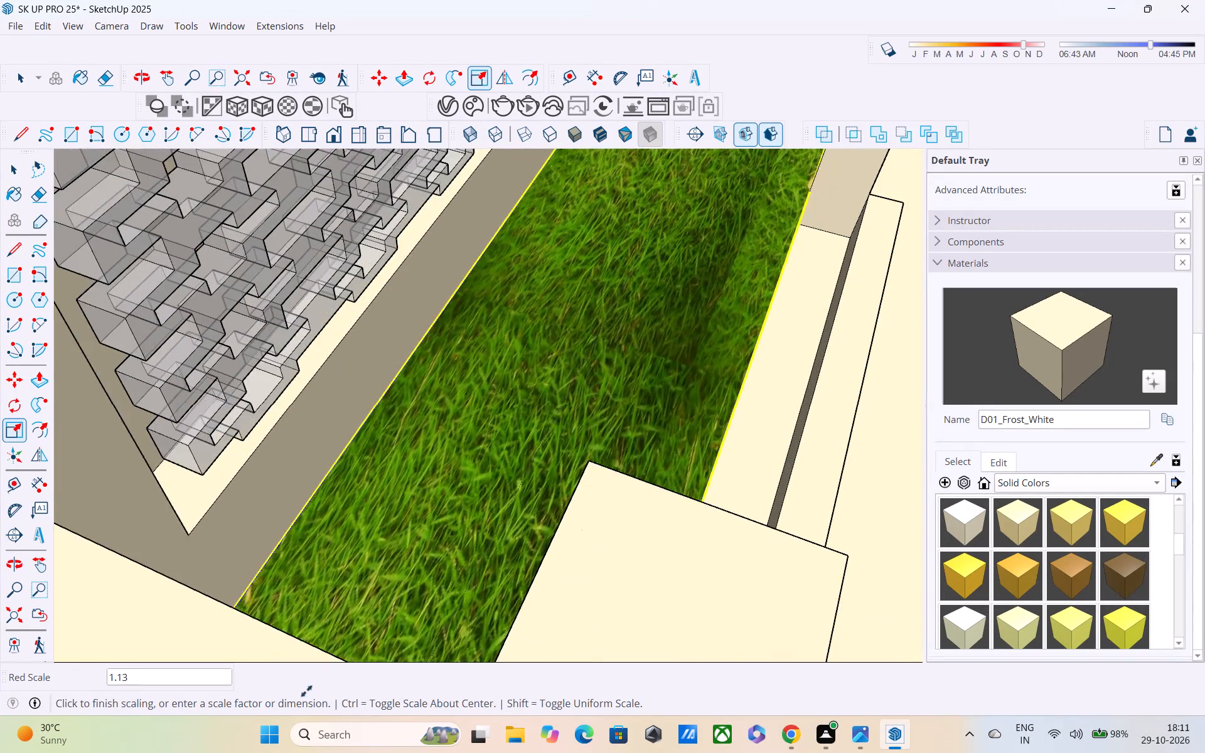
drag(306, 691, 342, 636)
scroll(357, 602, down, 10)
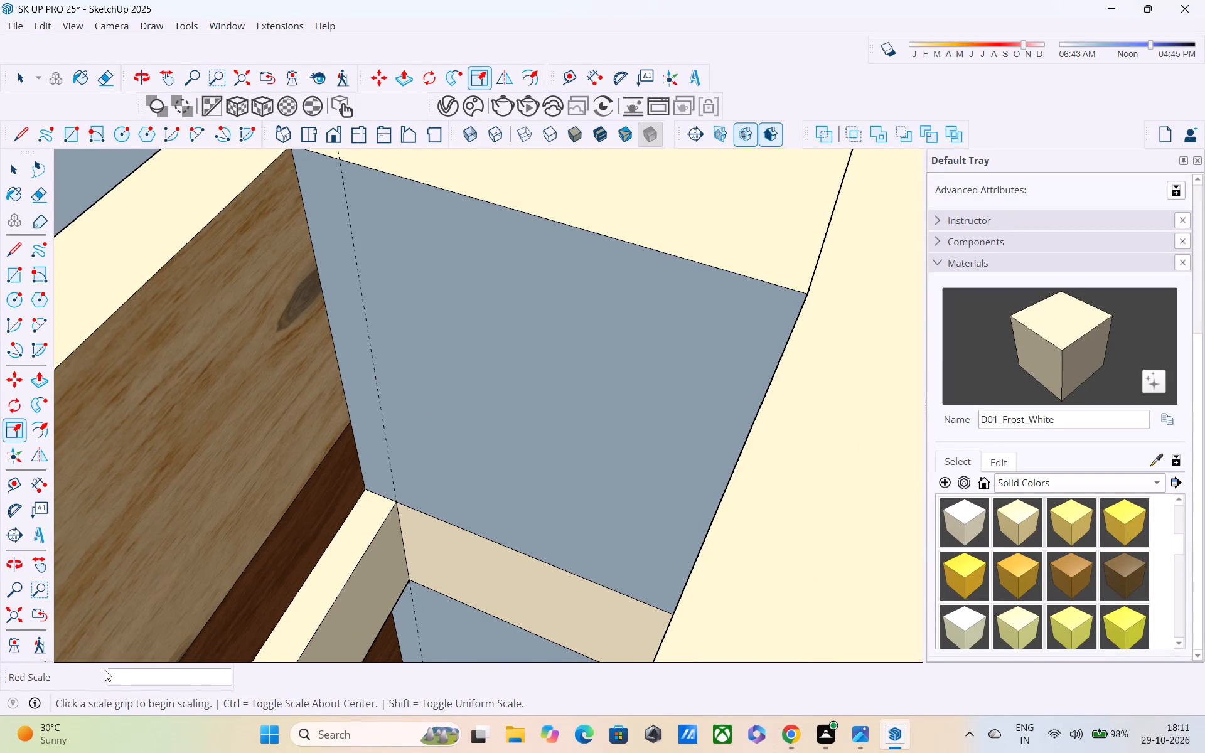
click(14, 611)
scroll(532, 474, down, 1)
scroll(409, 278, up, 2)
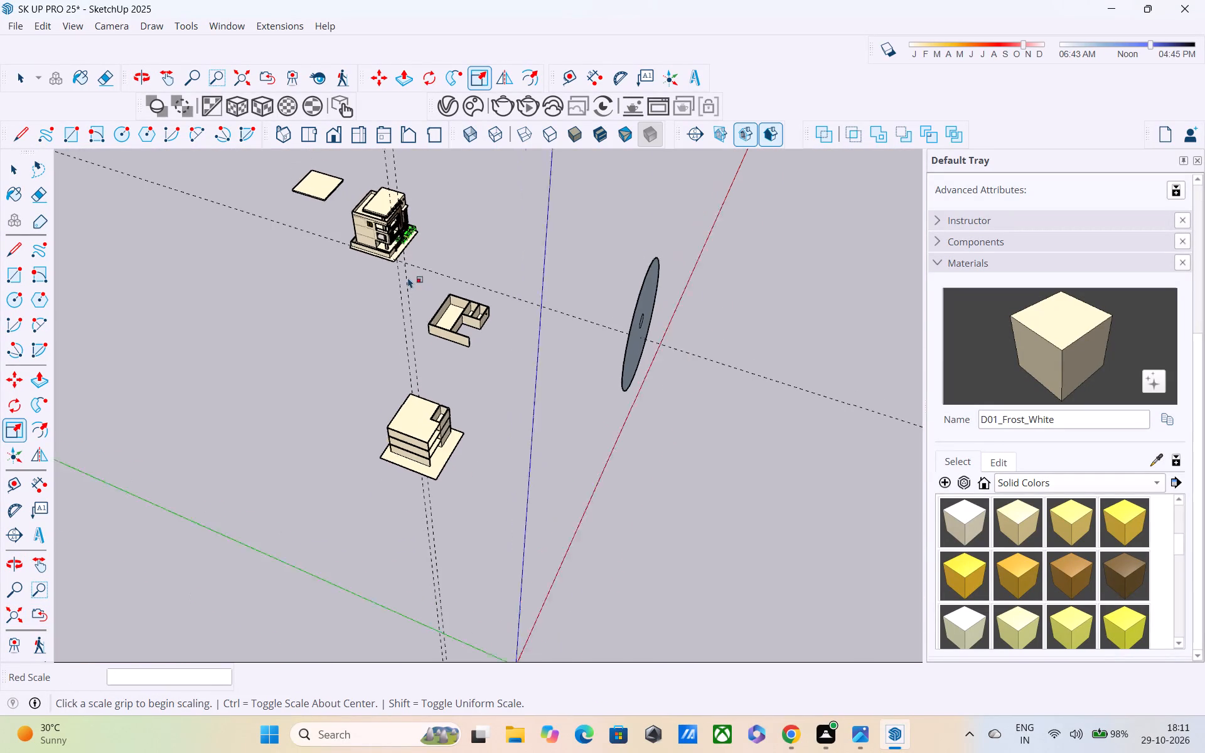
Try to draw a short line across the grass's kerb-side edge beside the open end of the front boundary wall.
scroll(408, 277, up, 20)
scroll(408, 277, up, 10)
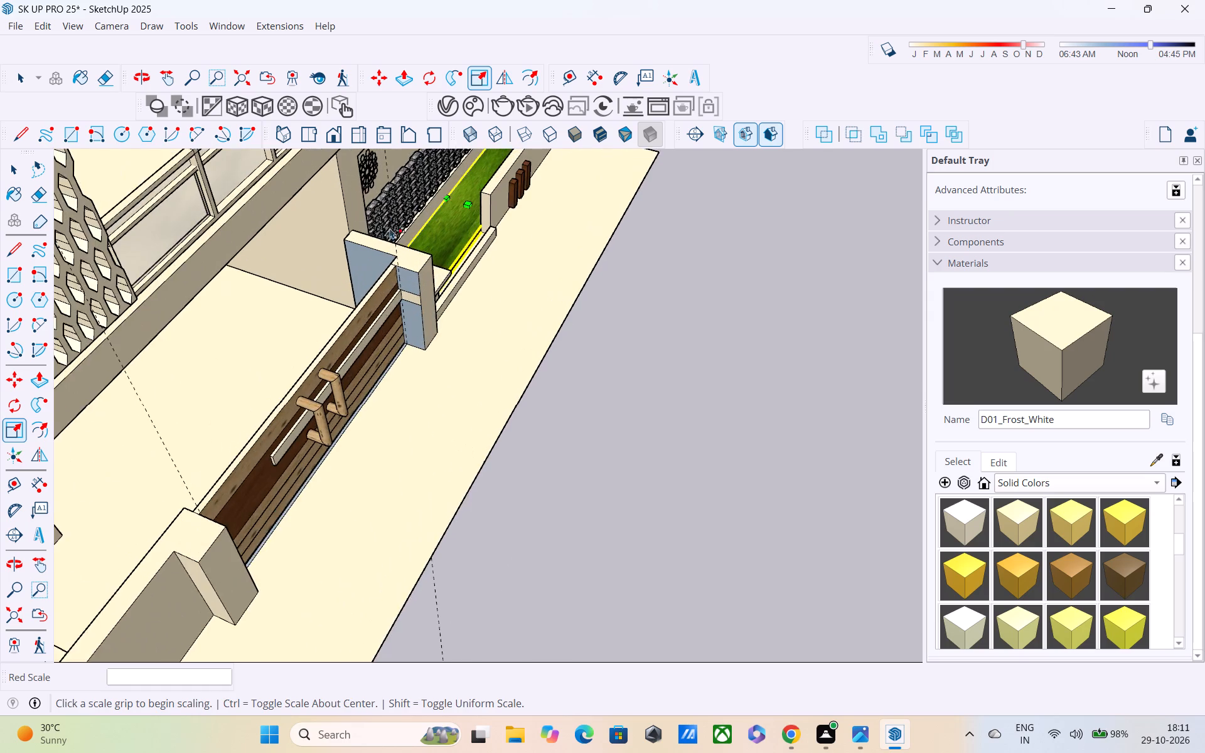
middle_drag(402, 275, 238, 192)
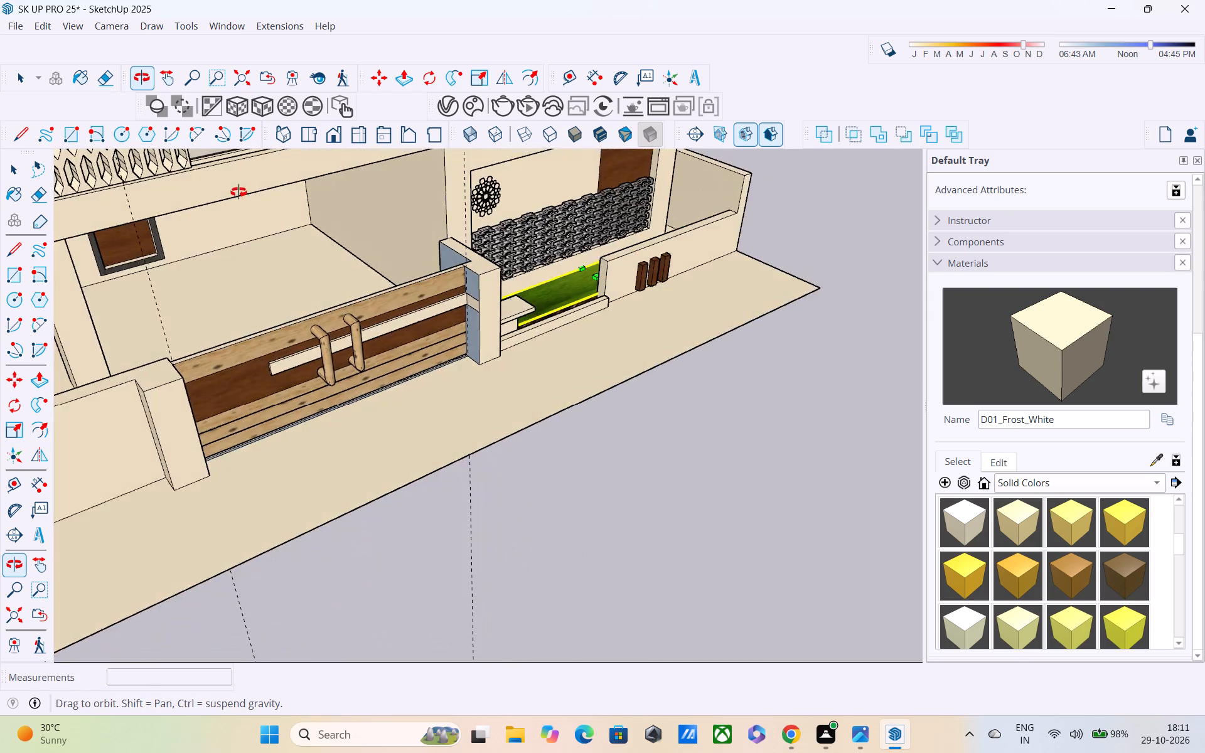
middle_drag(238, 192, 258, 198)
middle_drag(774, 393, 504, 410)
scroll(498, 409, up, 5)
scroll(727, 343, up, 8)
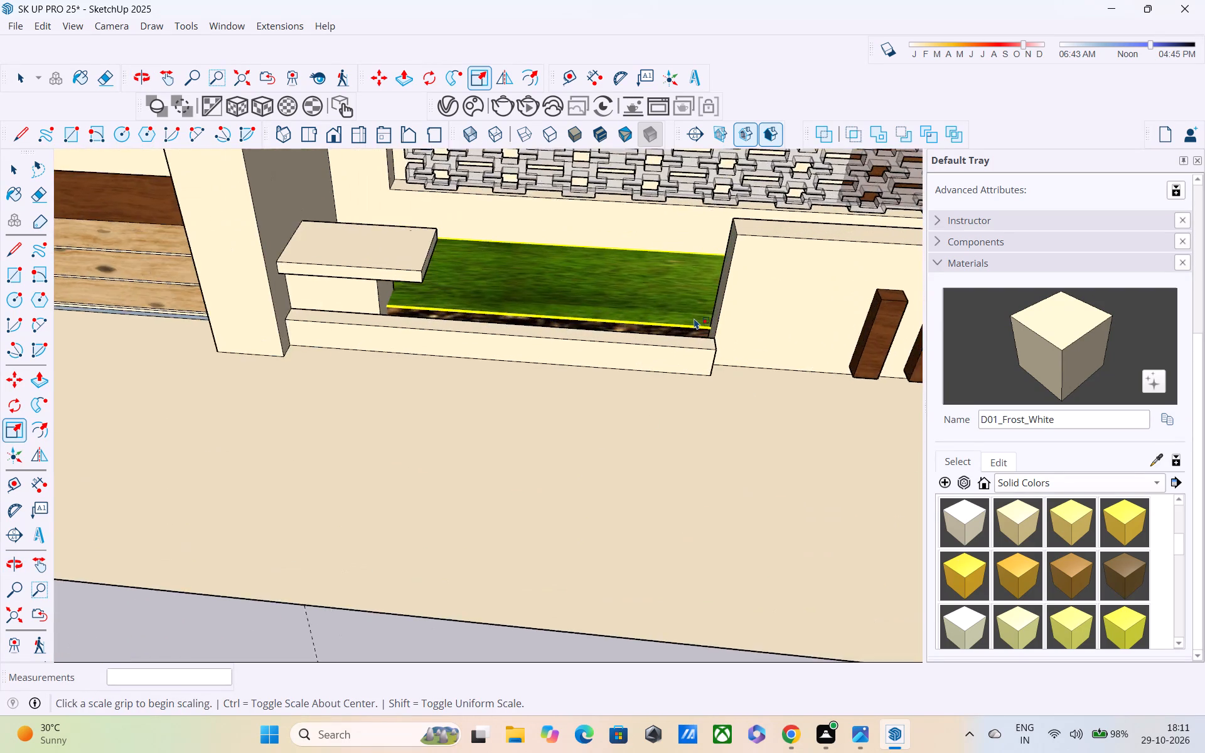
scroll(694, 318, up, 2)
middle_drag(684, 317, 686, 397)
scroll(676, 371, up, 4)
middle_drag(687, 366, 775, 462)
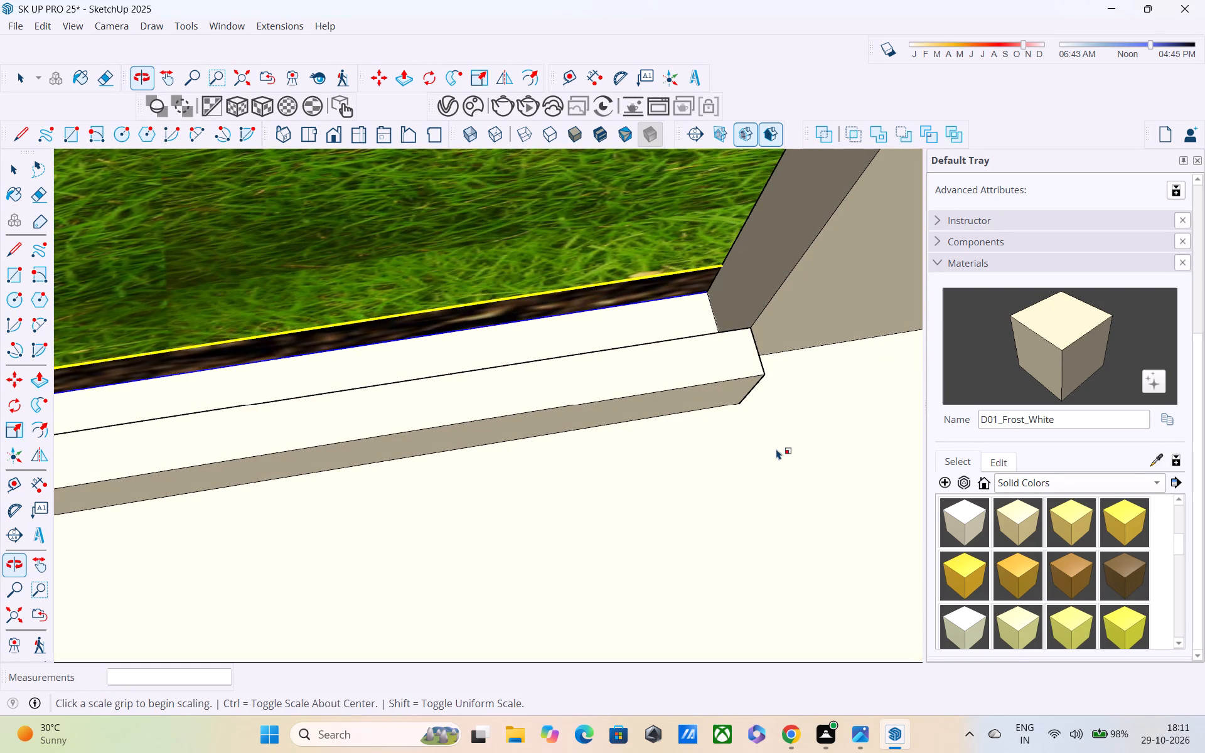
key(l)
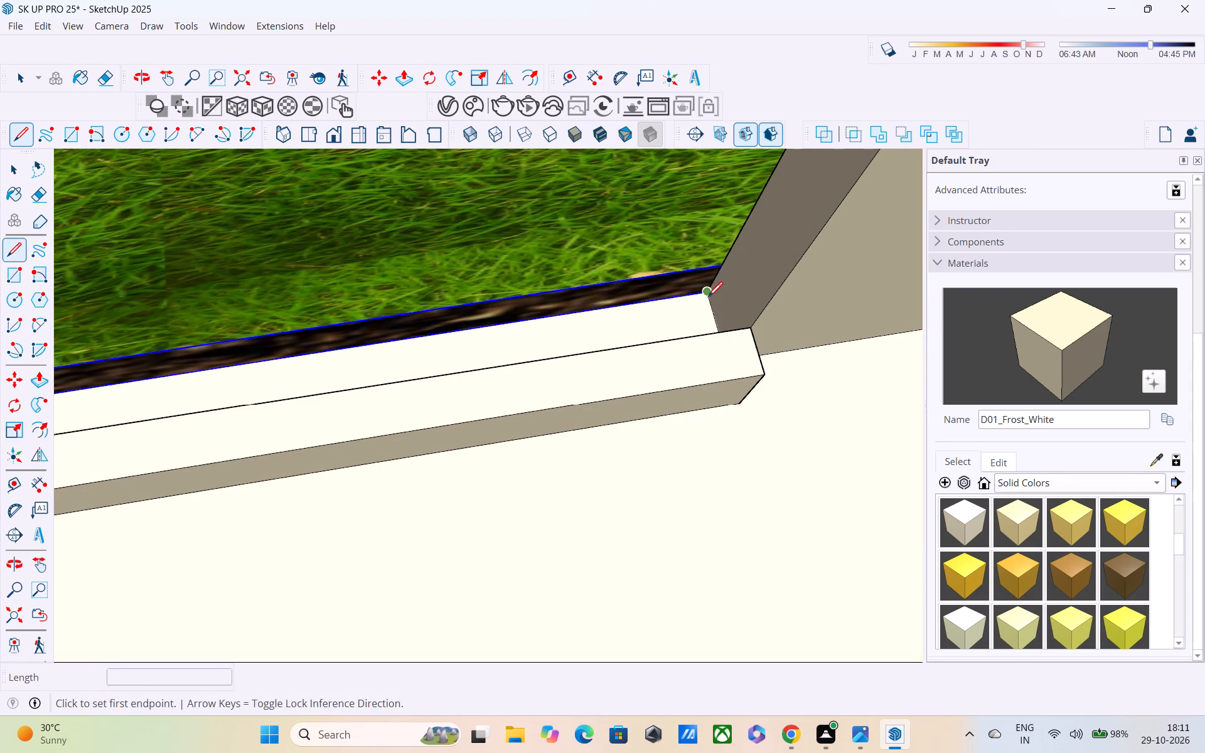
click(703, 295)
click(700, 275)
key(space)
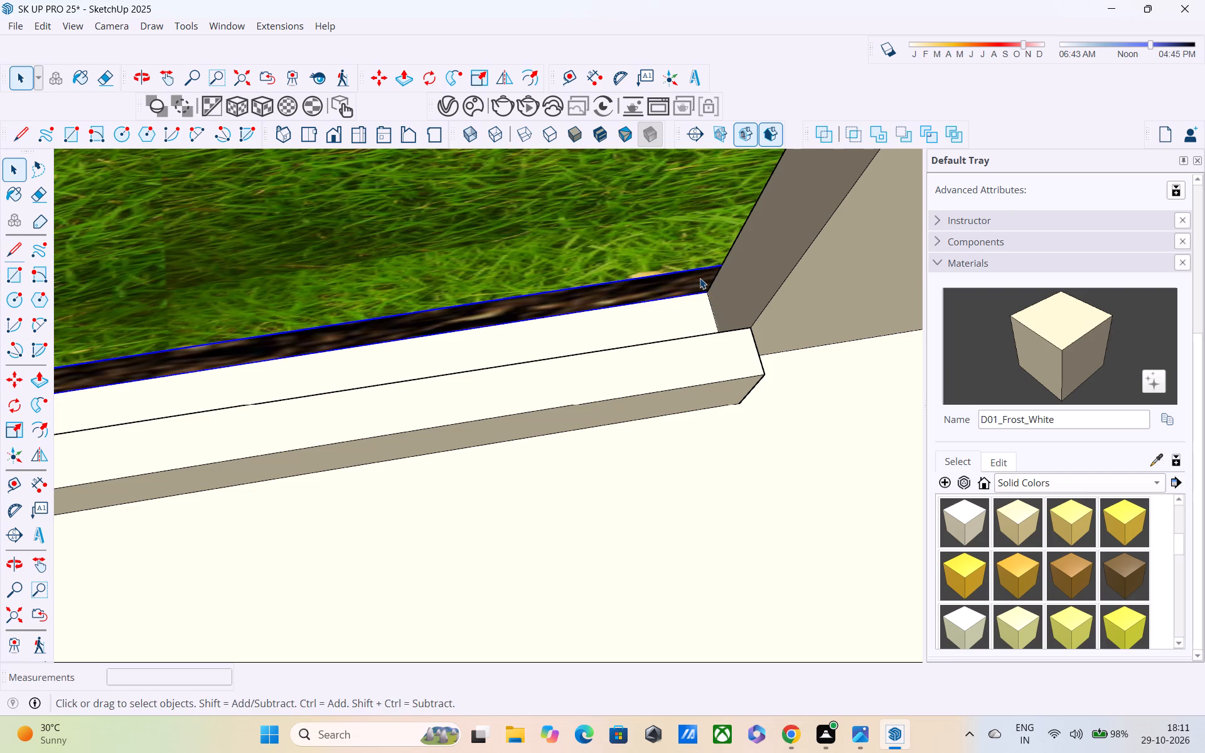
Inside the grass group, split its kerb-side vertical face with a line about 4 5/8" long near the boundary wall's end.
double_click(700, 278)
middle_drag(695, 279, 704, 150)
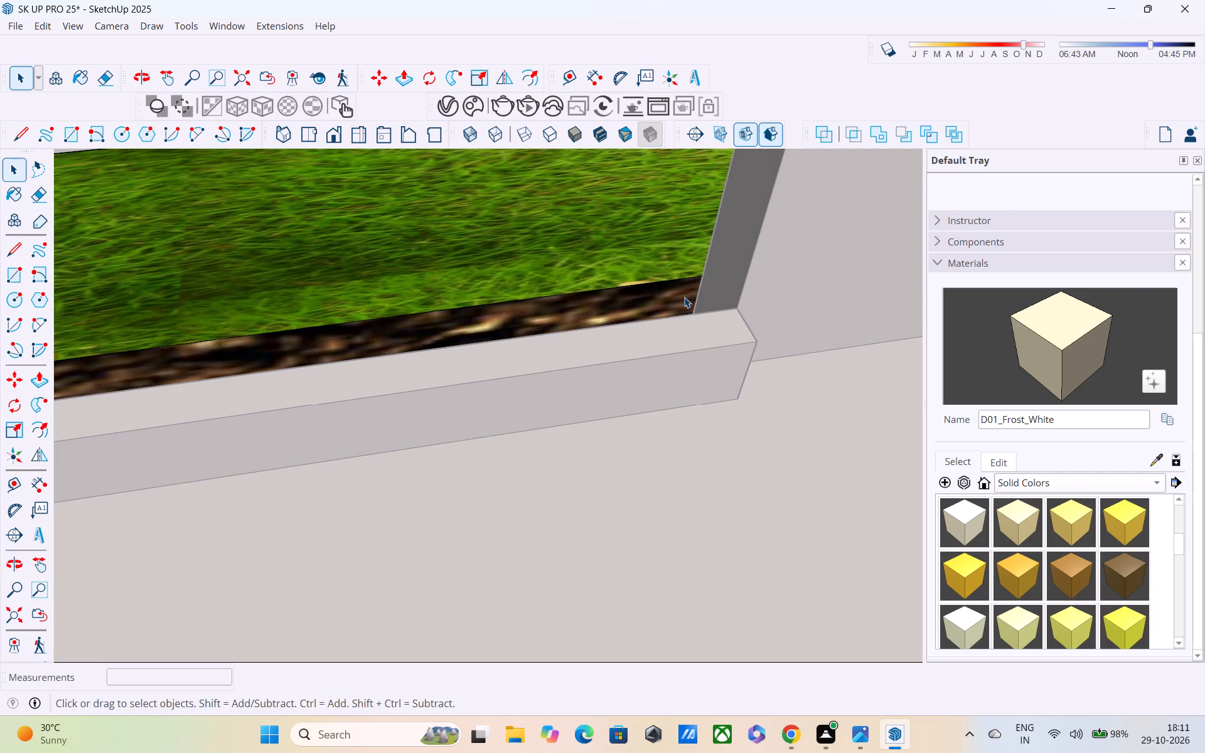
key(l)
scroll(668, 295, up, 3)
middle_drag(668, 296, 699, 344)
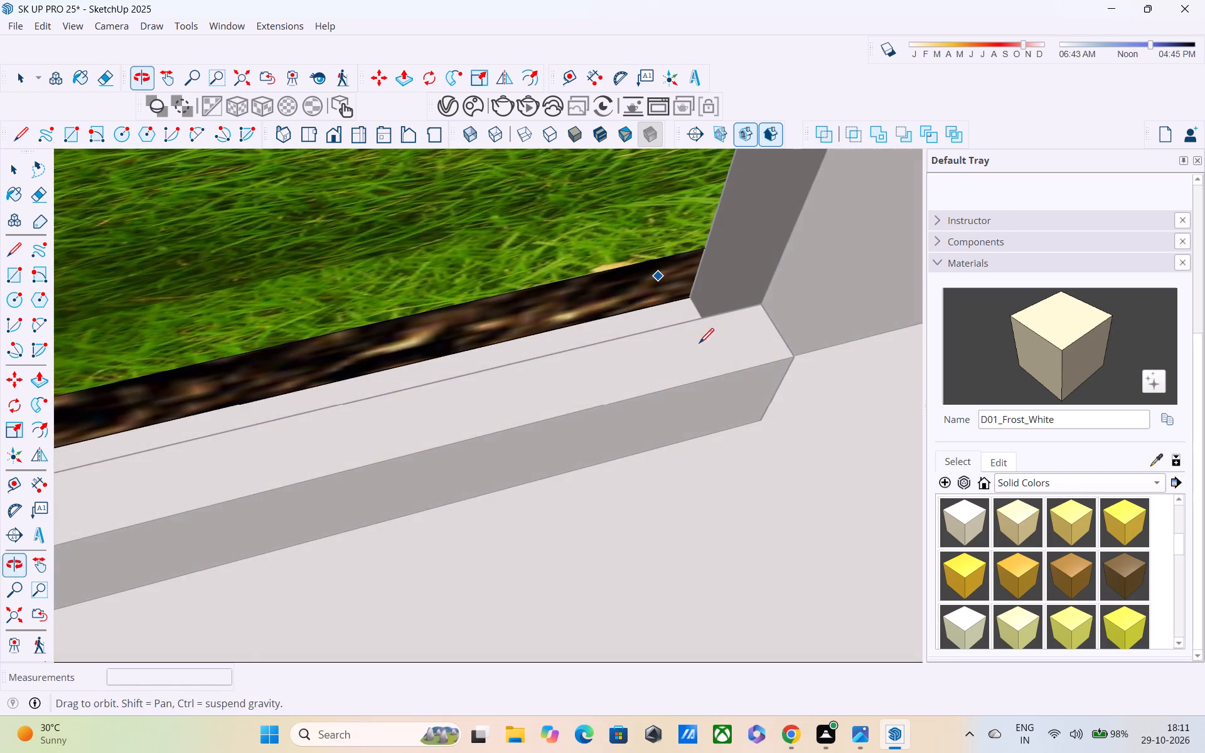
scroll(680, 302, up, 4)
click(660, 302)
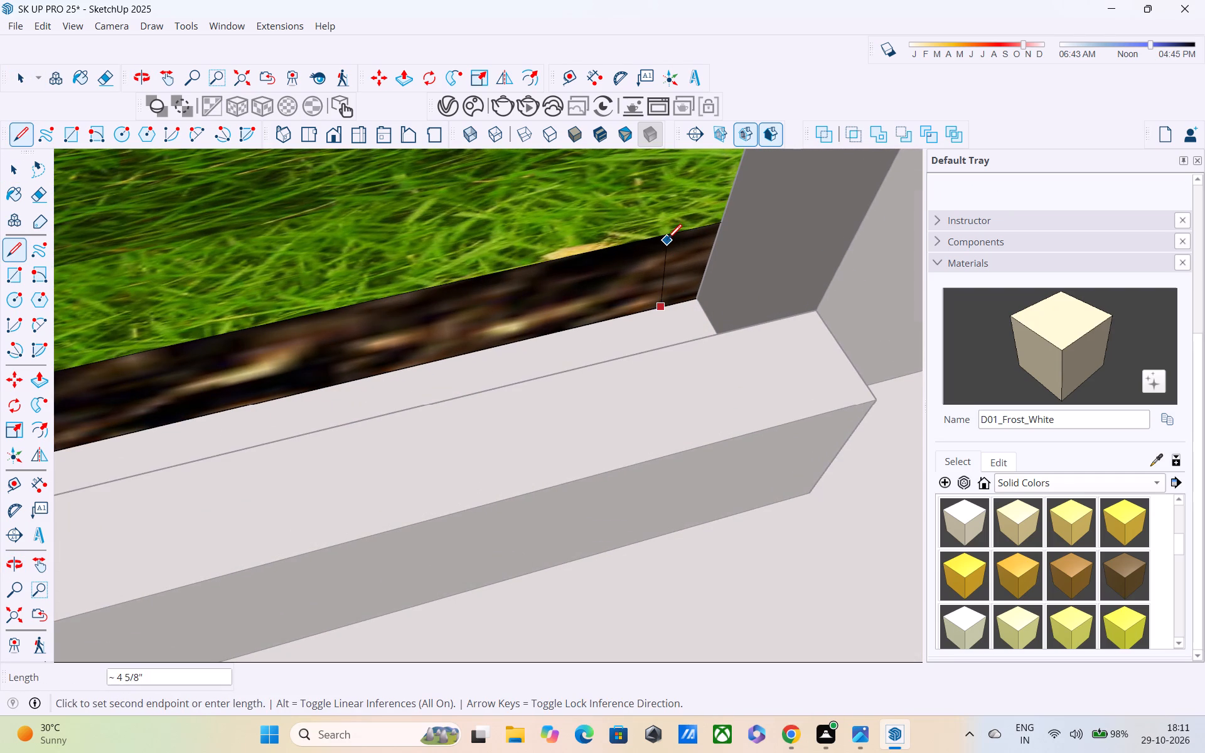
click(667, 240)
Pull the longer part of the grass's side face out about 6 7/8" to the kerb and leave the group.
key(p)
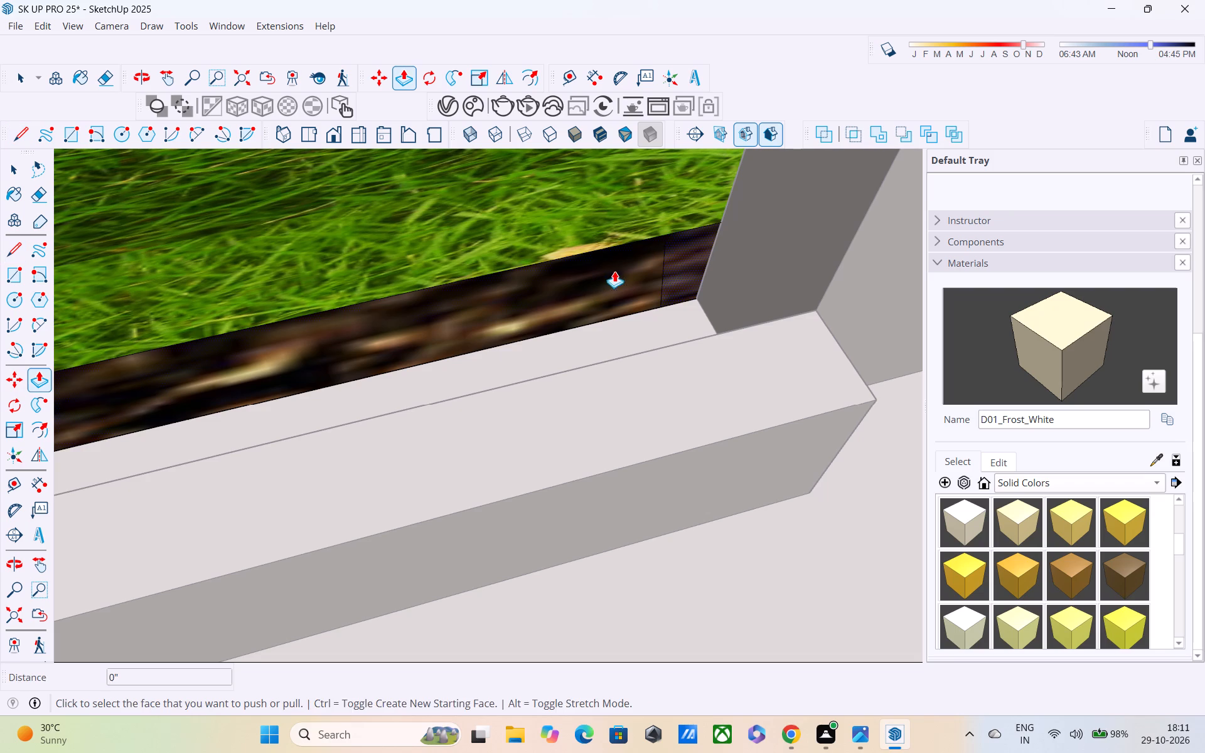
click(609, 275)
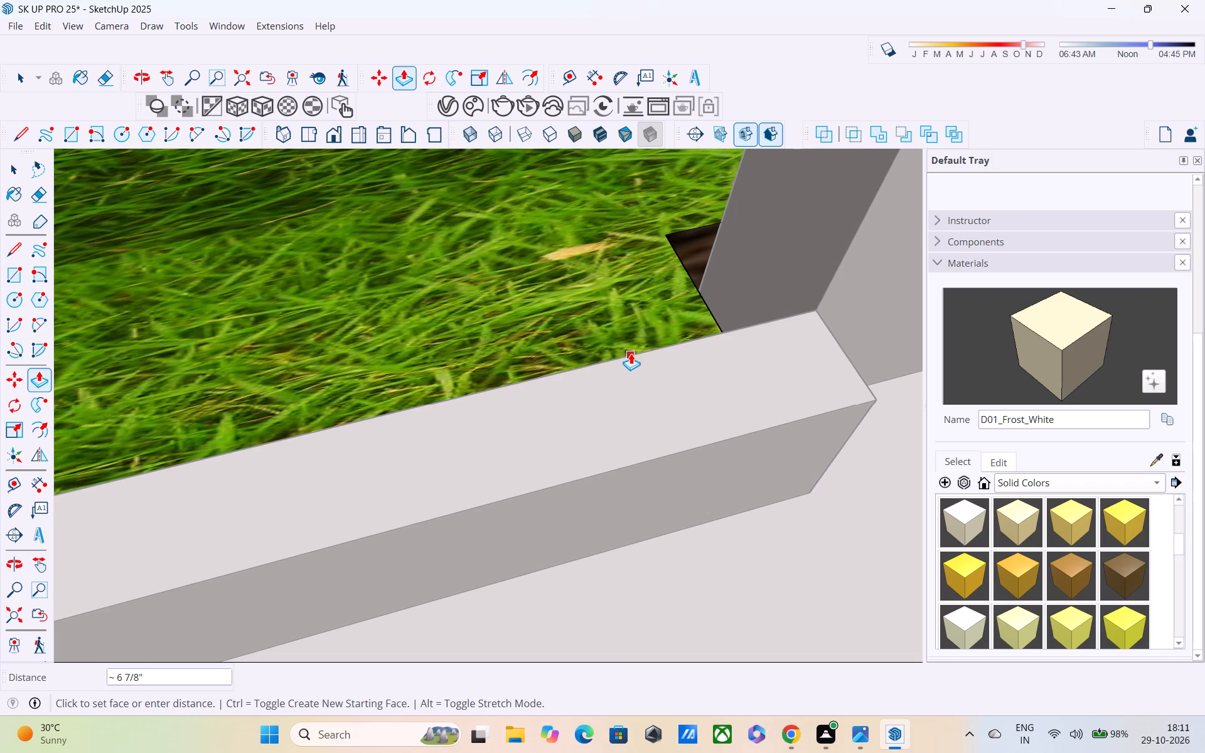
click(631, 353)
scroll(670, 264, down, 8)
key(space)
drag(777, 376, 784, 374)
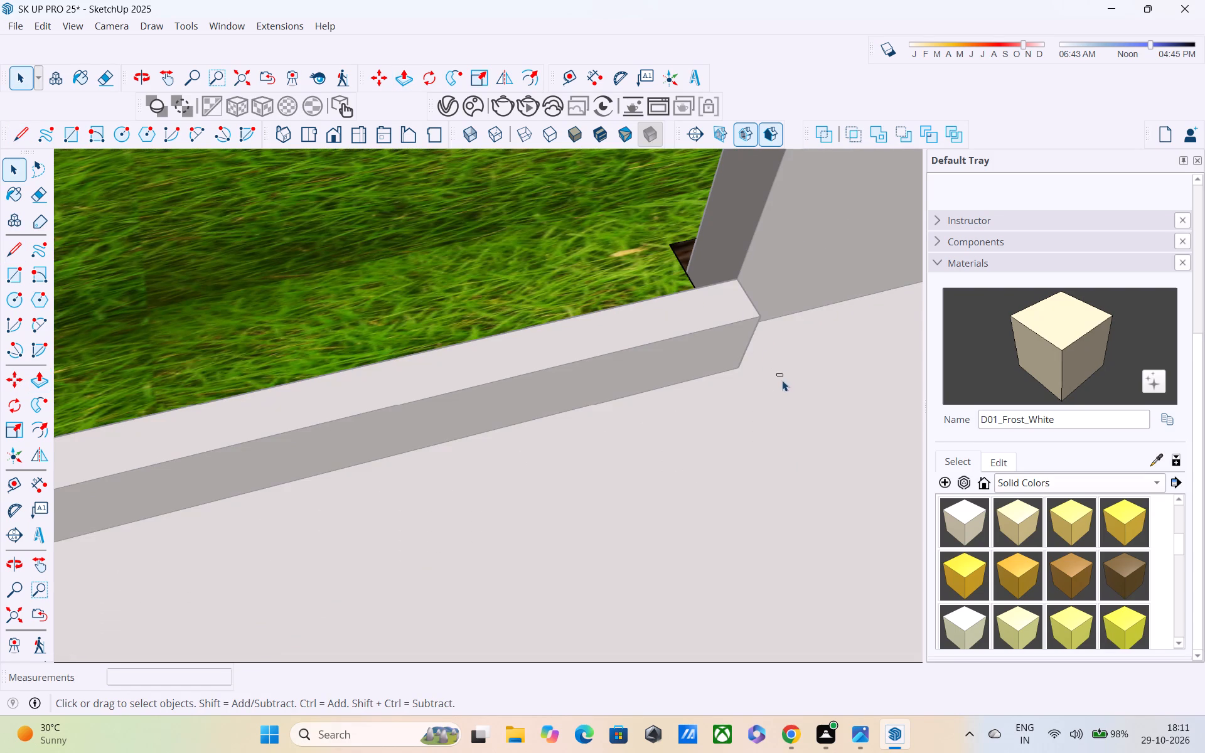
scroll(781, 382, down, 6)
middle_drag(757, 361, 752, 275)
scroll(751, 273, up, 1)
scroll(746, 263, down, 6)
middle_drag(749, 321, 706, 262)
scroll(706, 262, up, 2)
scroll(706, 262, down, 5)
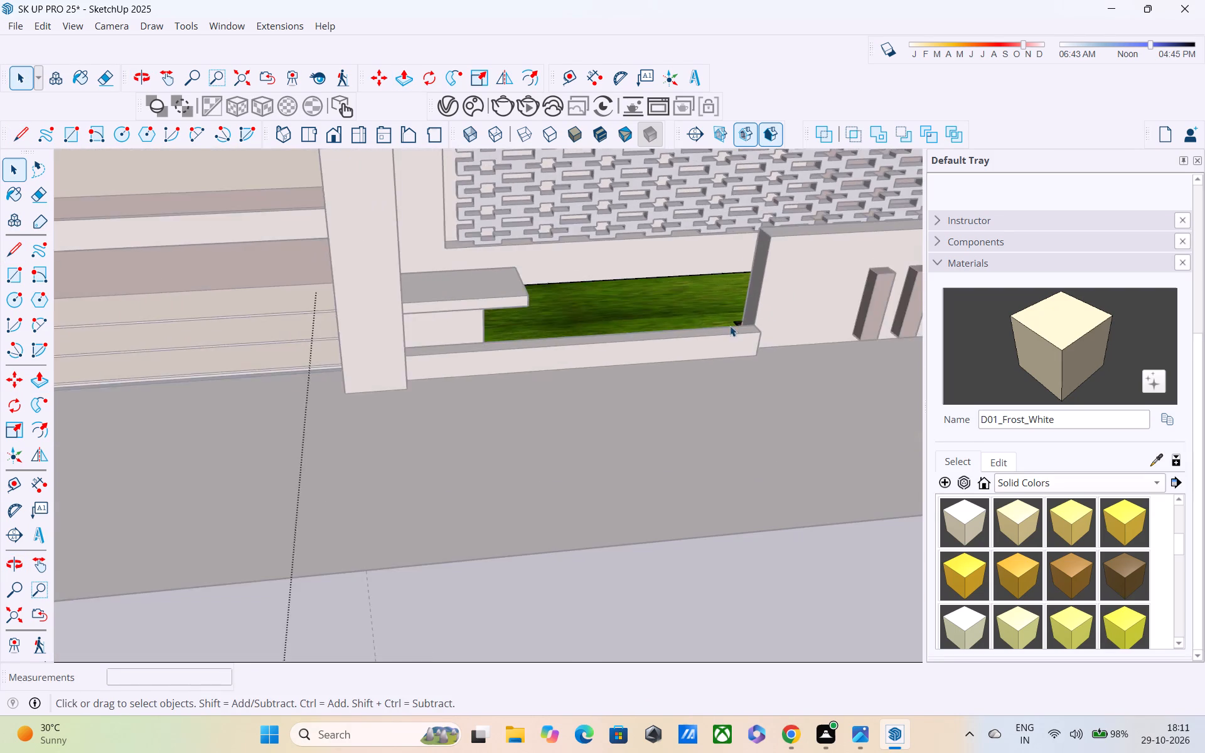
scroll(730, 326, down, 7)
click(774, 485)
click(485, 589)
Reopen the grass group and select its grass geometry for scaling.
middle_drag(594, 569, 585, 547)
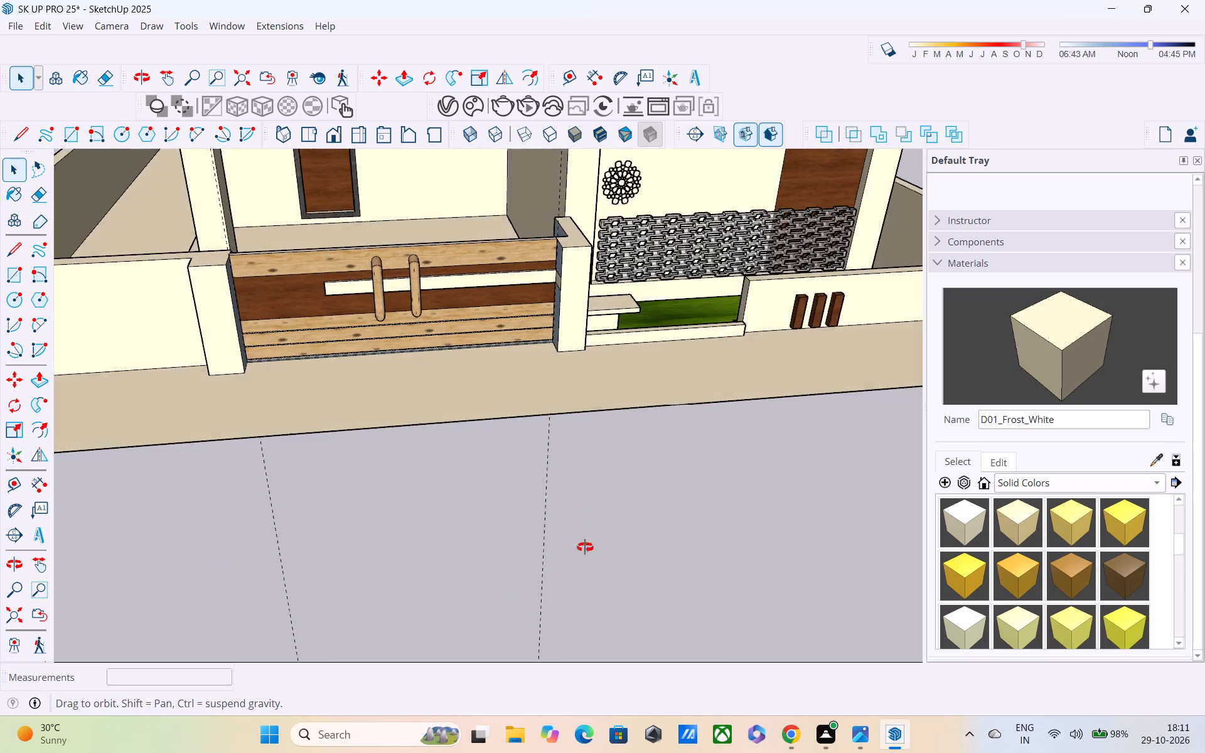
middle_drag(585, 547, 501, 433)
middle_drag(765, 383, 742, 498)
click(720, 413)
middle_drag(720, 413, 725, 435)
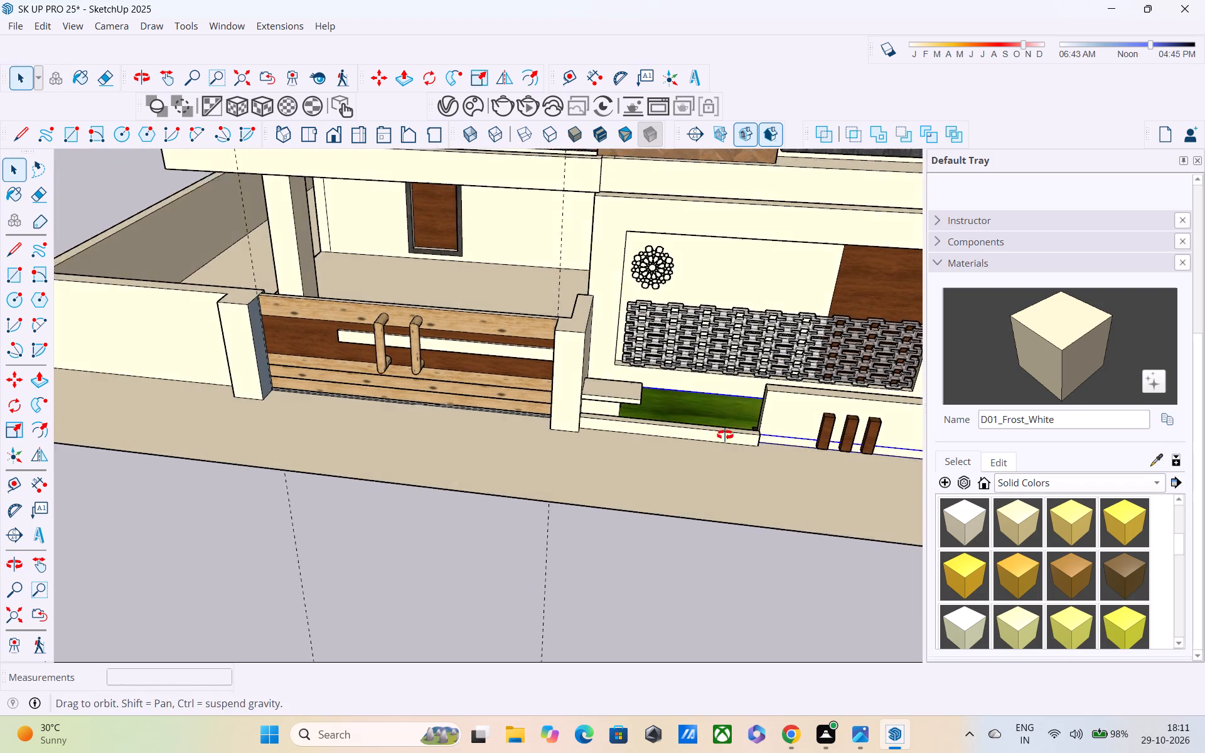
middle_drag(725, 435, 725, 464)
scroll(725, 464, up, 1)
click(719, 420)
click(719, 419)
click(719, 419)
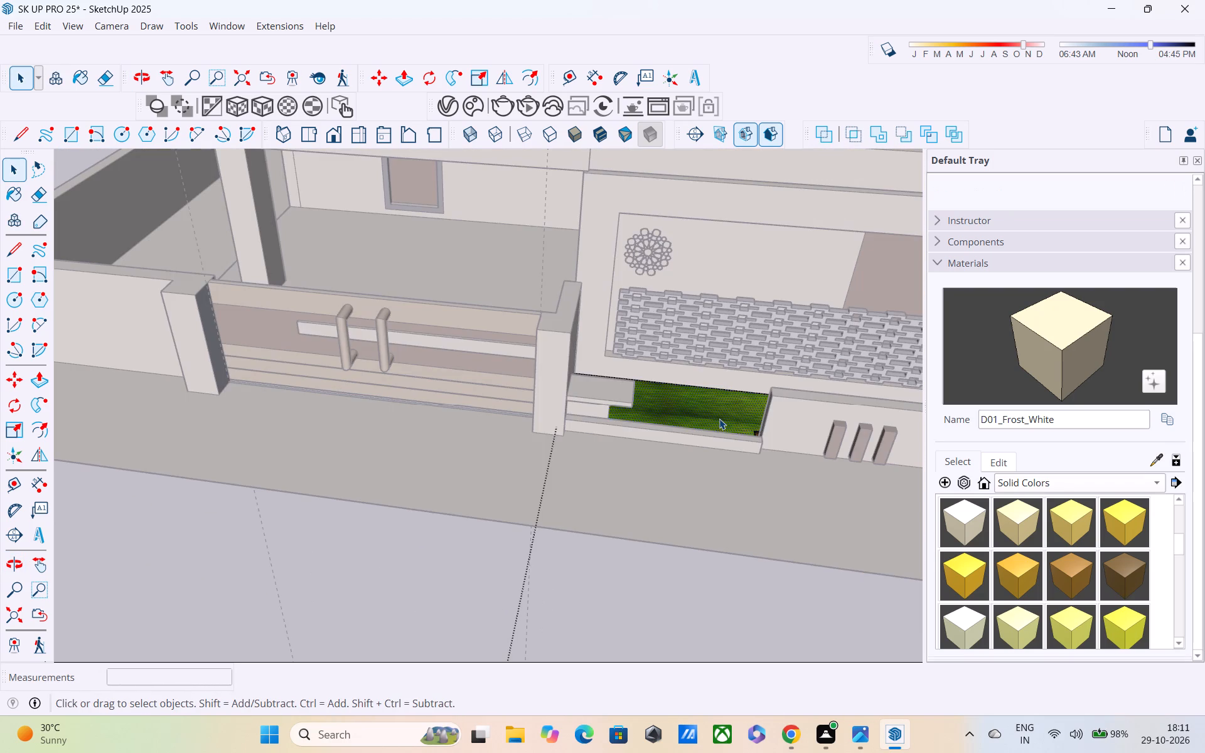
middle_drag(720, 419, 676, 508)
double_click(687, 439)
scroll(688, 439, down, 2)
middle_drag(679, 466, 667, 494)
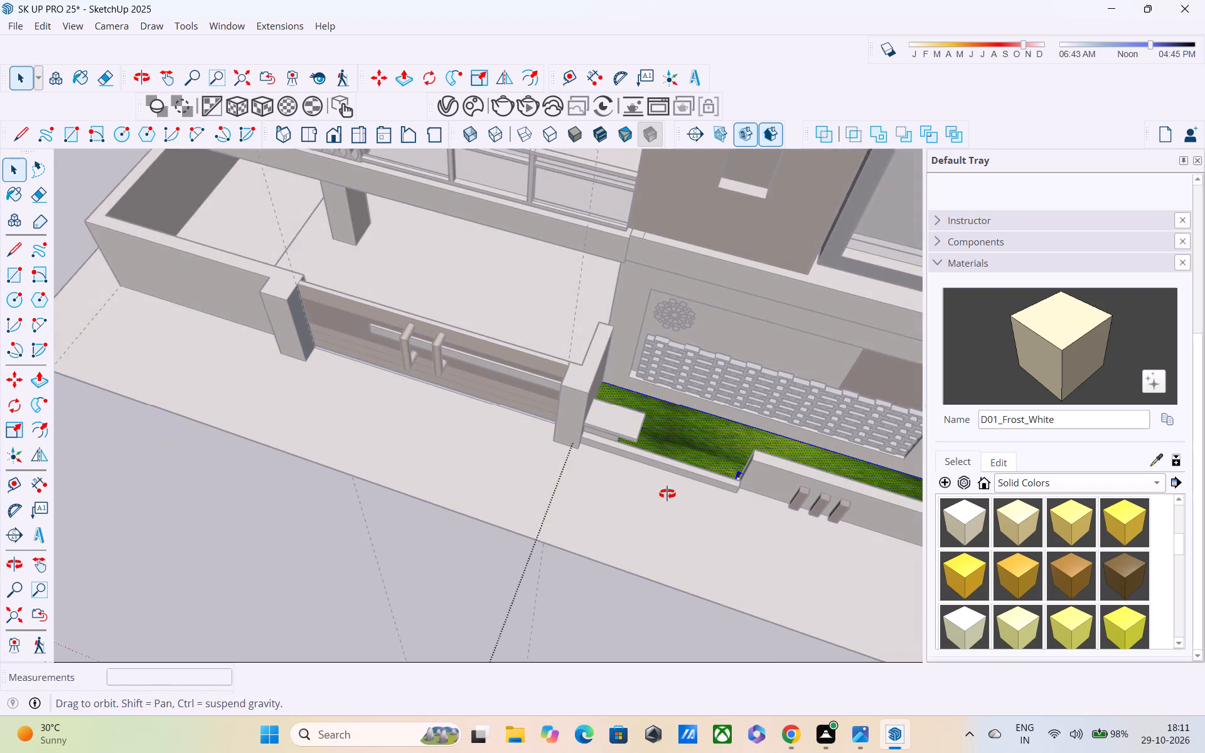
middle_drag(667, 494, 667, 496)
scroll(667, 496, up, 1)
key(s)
Examine how the grass fits against the kerb, the bench and the open end of the front boundary wall.
middle_drag(717, 447, 690, 587)
scroll(795, 498, up, 4)
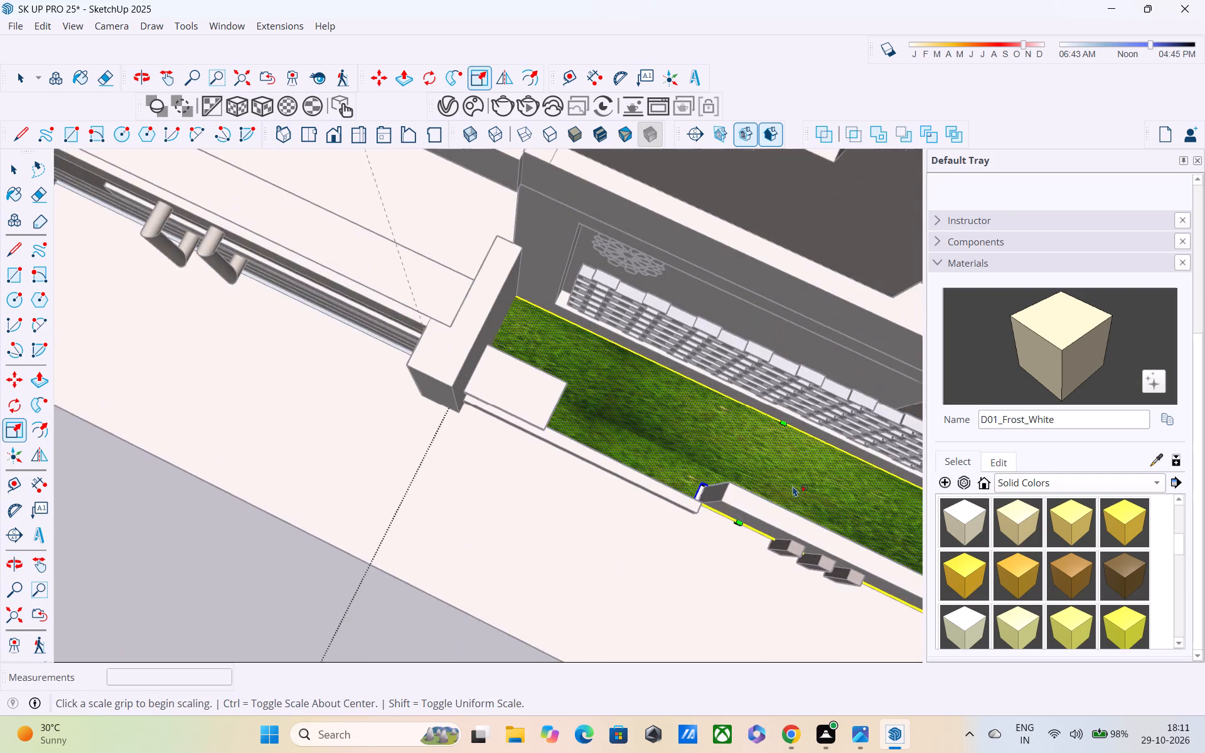
middle_drag(706, 496, 527, 416)
scroll(599, 439, down, 4)
middle_drag(757, 541, 757, 461)
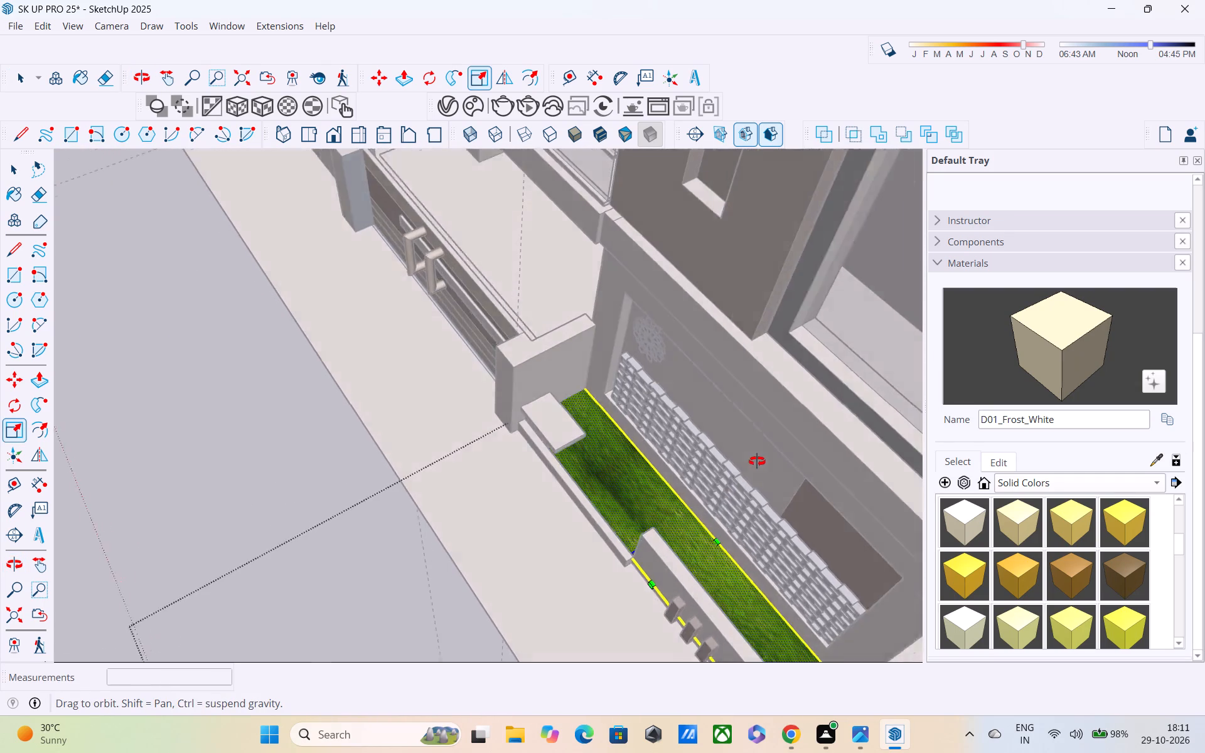
middle_drag(757, 461, 584, 380)
shift+middle_drag(584, 380, 576, 287)
shift+middle_drag(672, 542, 631, 381)
middle_drag(557, 465, 558, 600)
scroll(585, 432, up, 5)
middle_drag(689, 496, 899, 405)
middle_drag(289, 636, 382, 569)
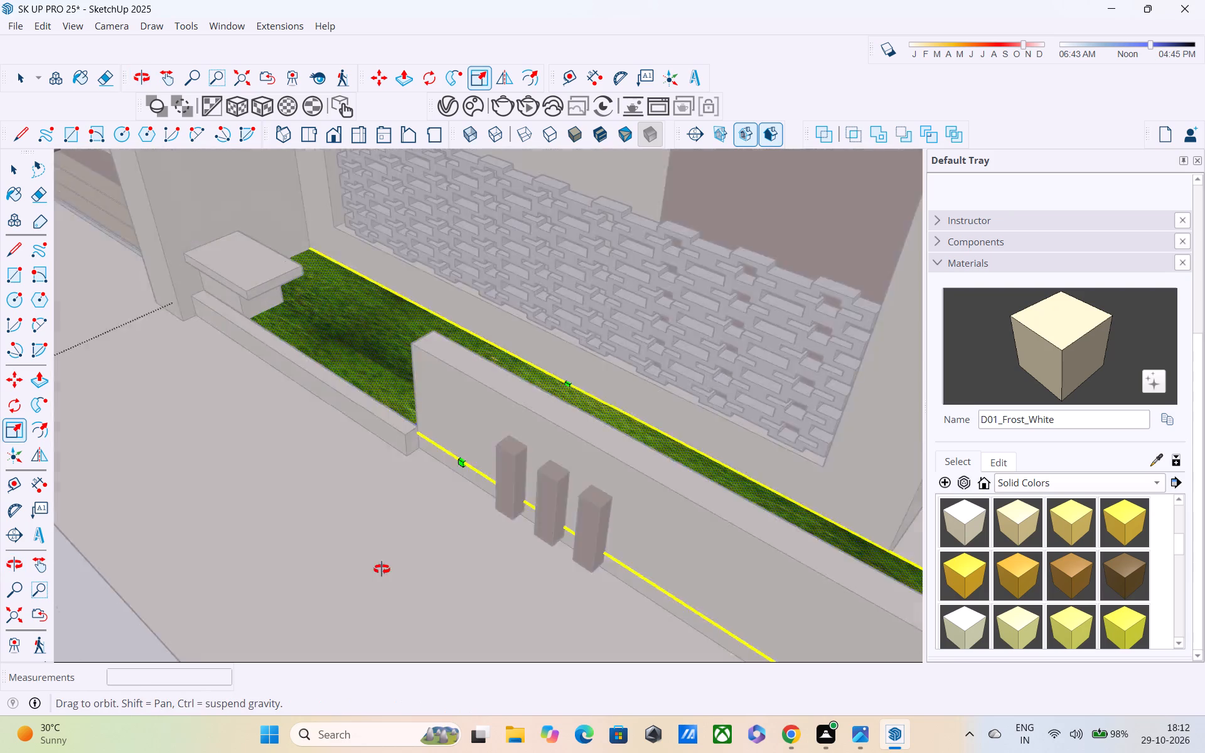
middle_drag(382, 569, 1026, 752)
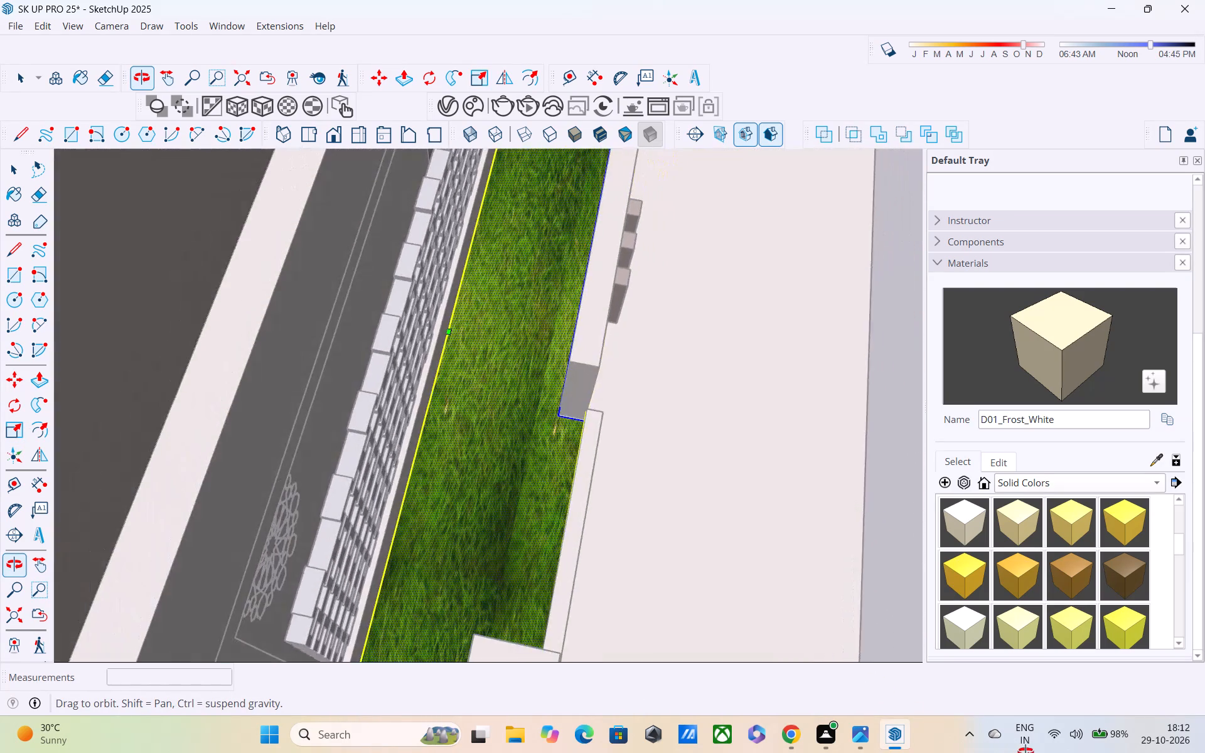
middle_drag(1026, 752, 687, 414)
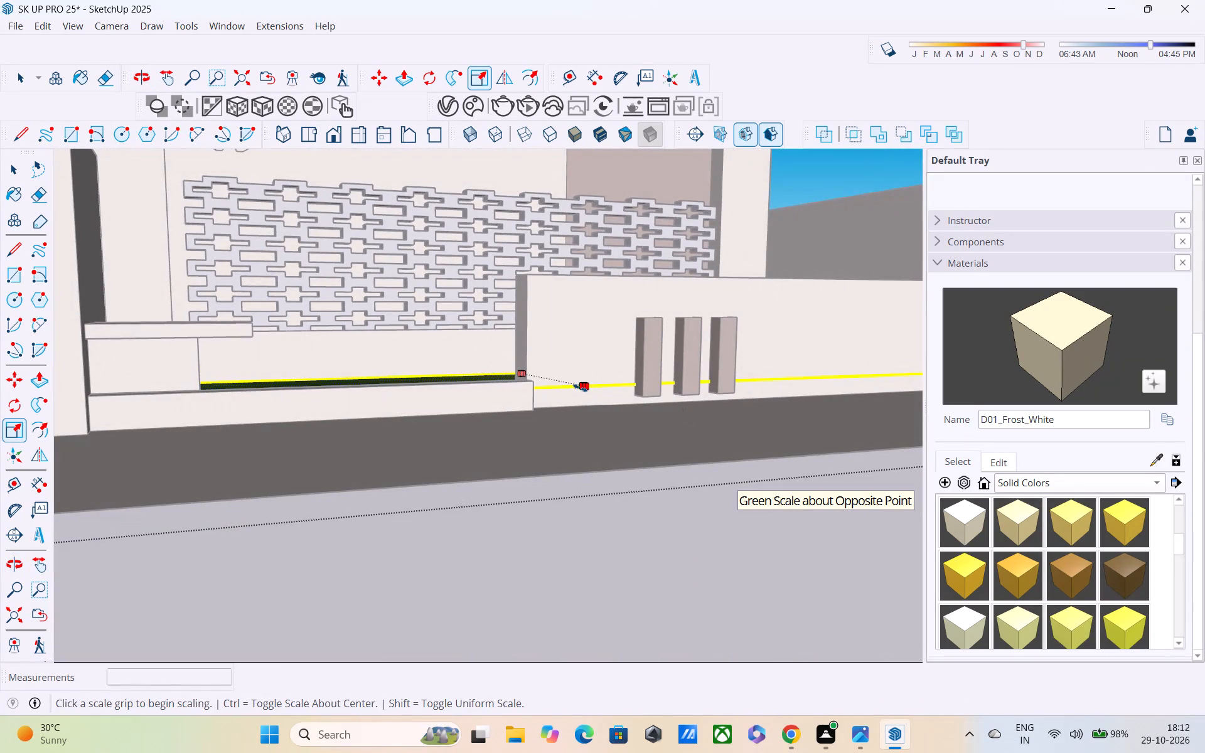
middle_drag(540, 409, 689, 567)
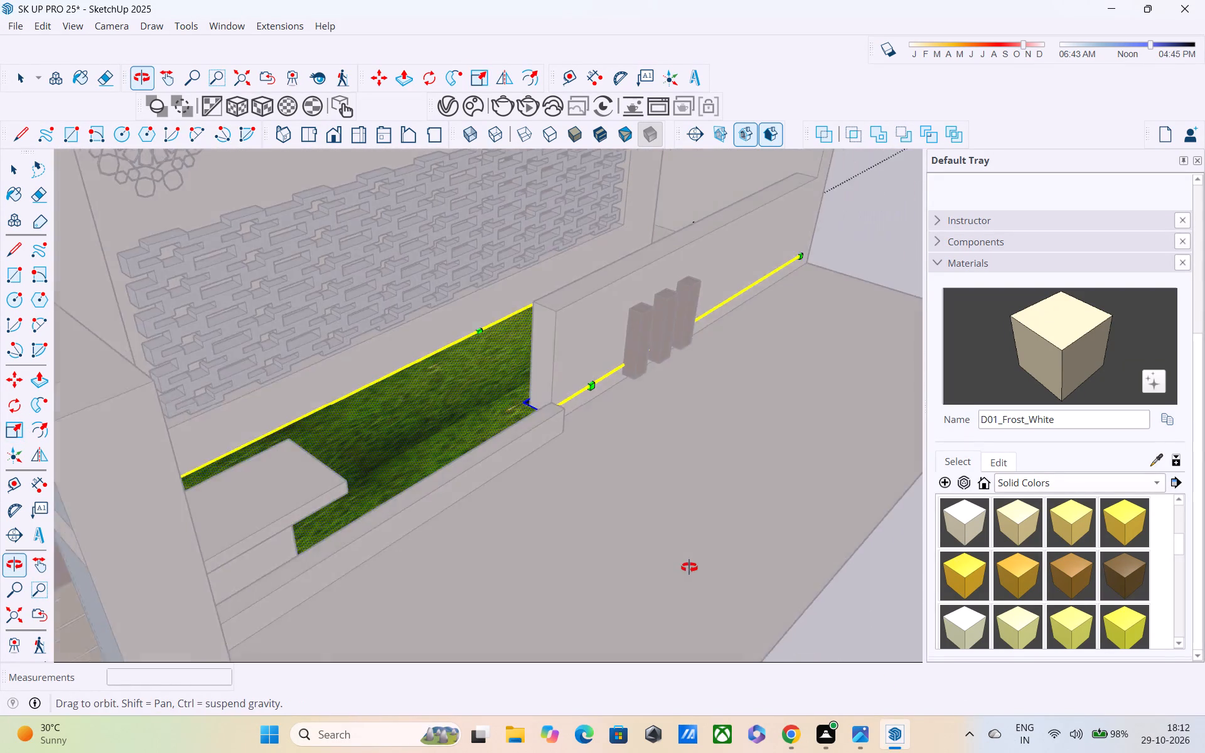
middle_drag(689, 567, 679, 533)
middle_drag(596, 413, 673, 539)
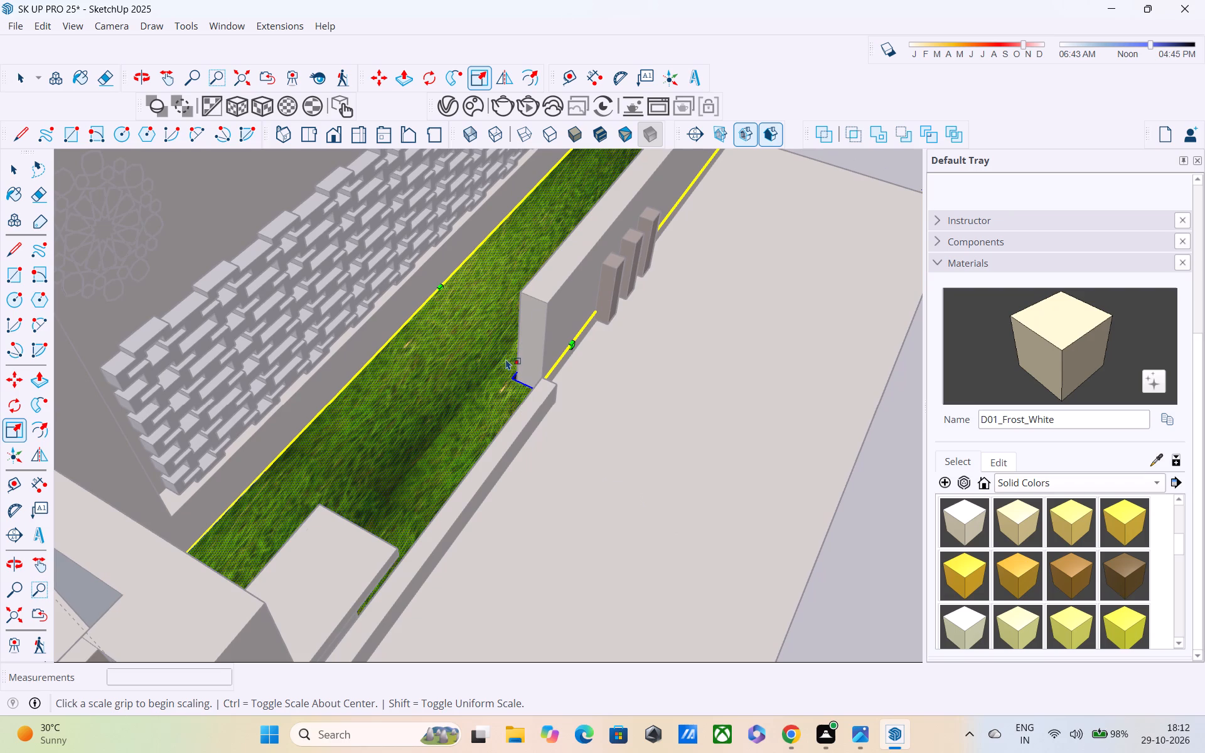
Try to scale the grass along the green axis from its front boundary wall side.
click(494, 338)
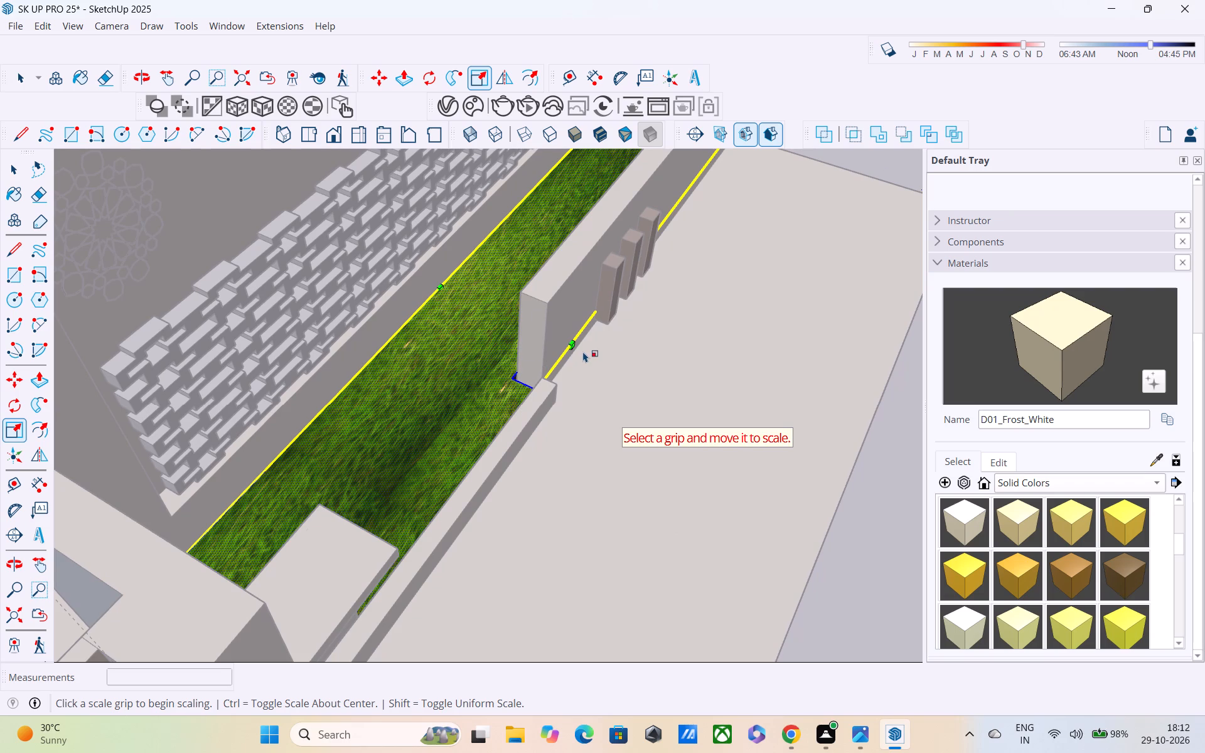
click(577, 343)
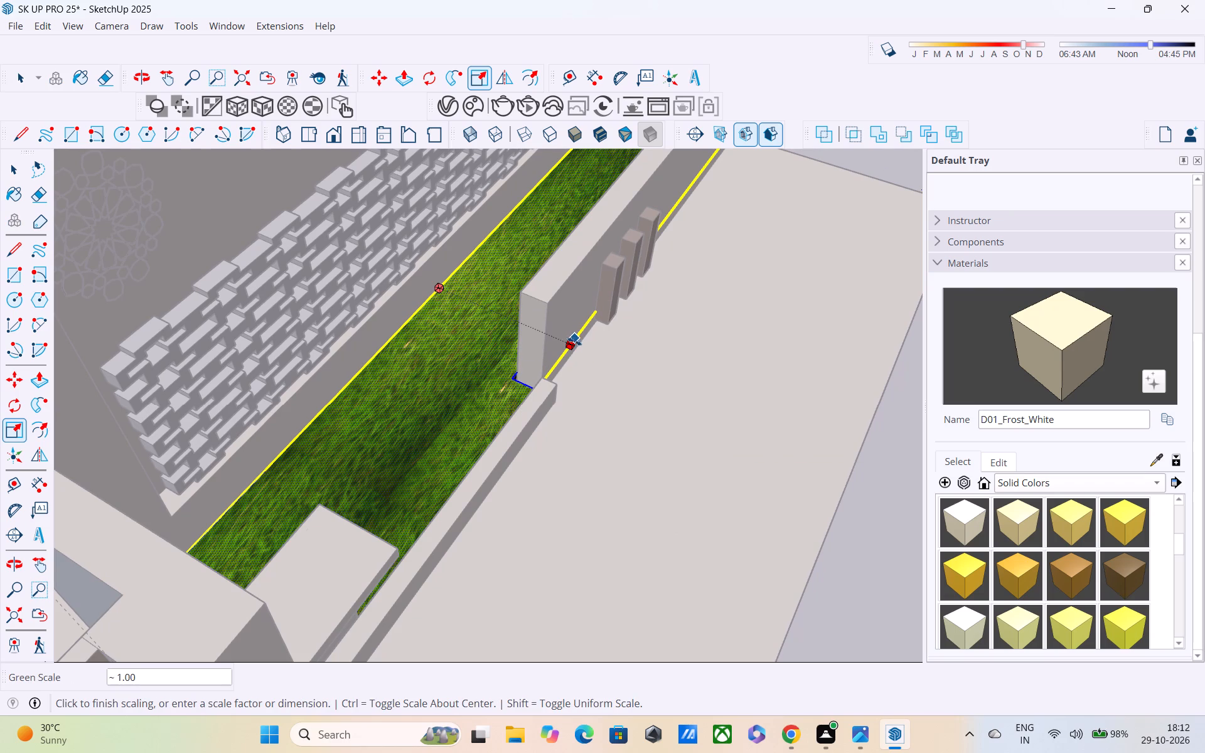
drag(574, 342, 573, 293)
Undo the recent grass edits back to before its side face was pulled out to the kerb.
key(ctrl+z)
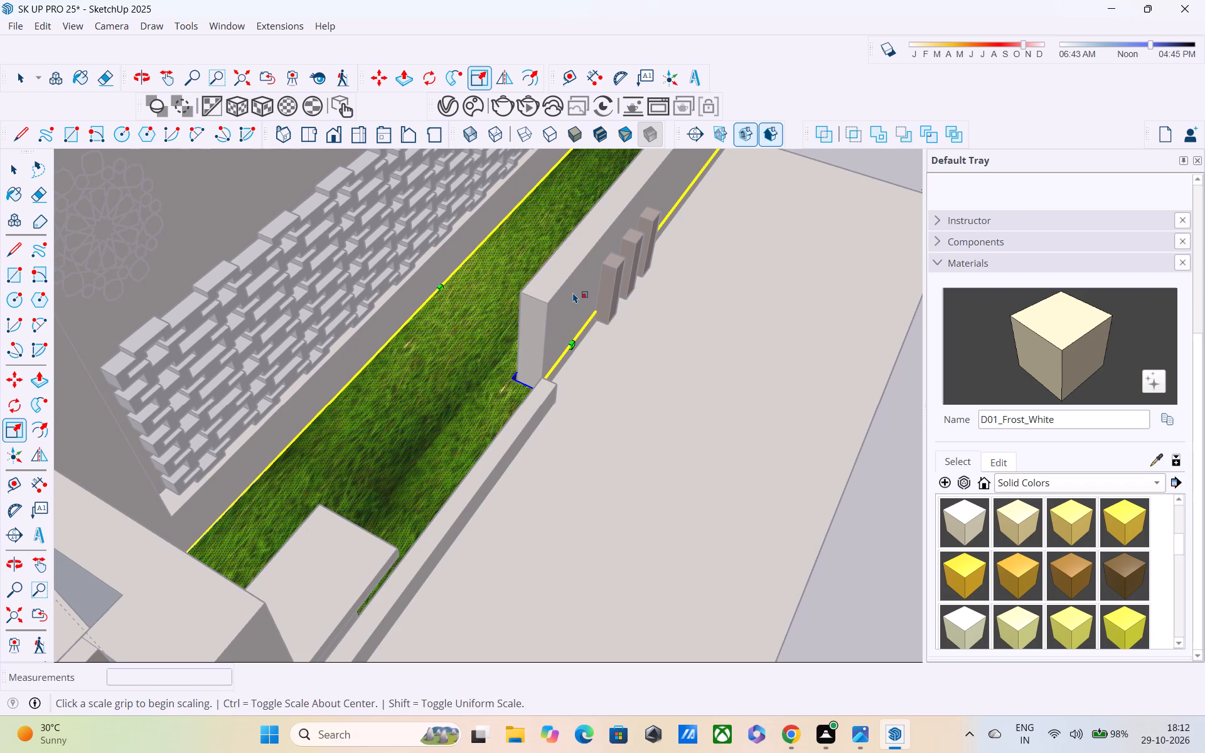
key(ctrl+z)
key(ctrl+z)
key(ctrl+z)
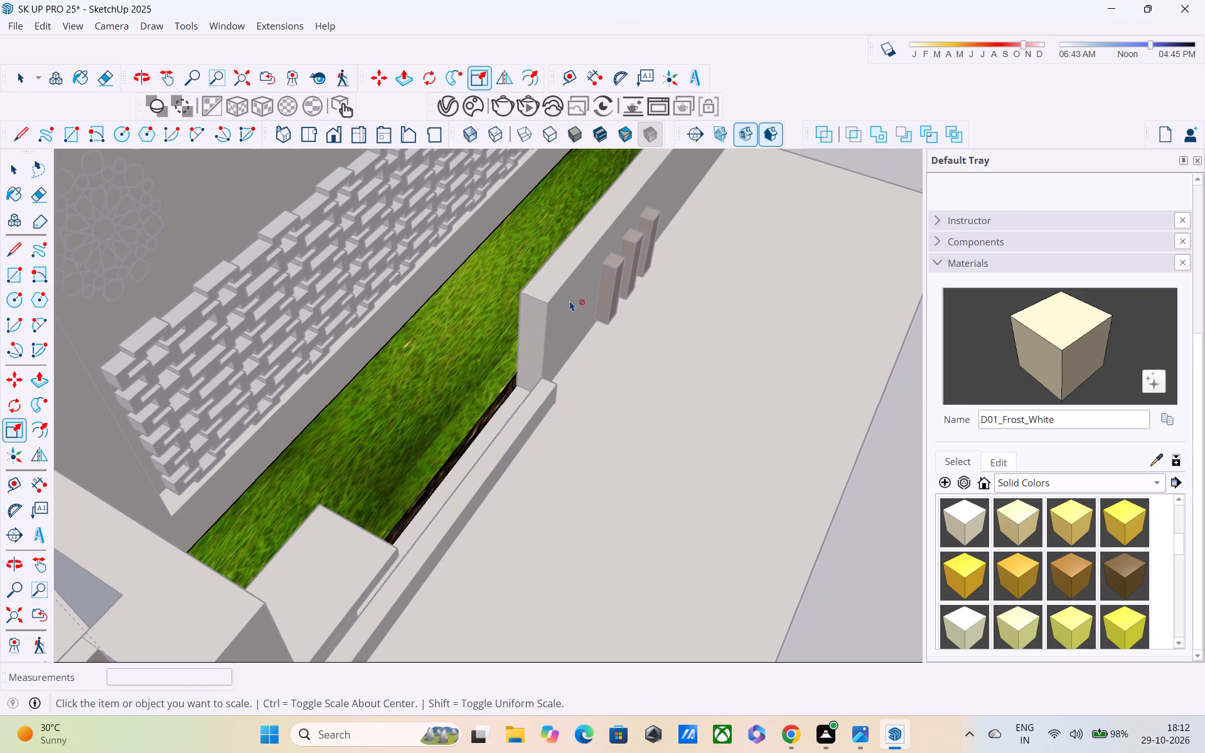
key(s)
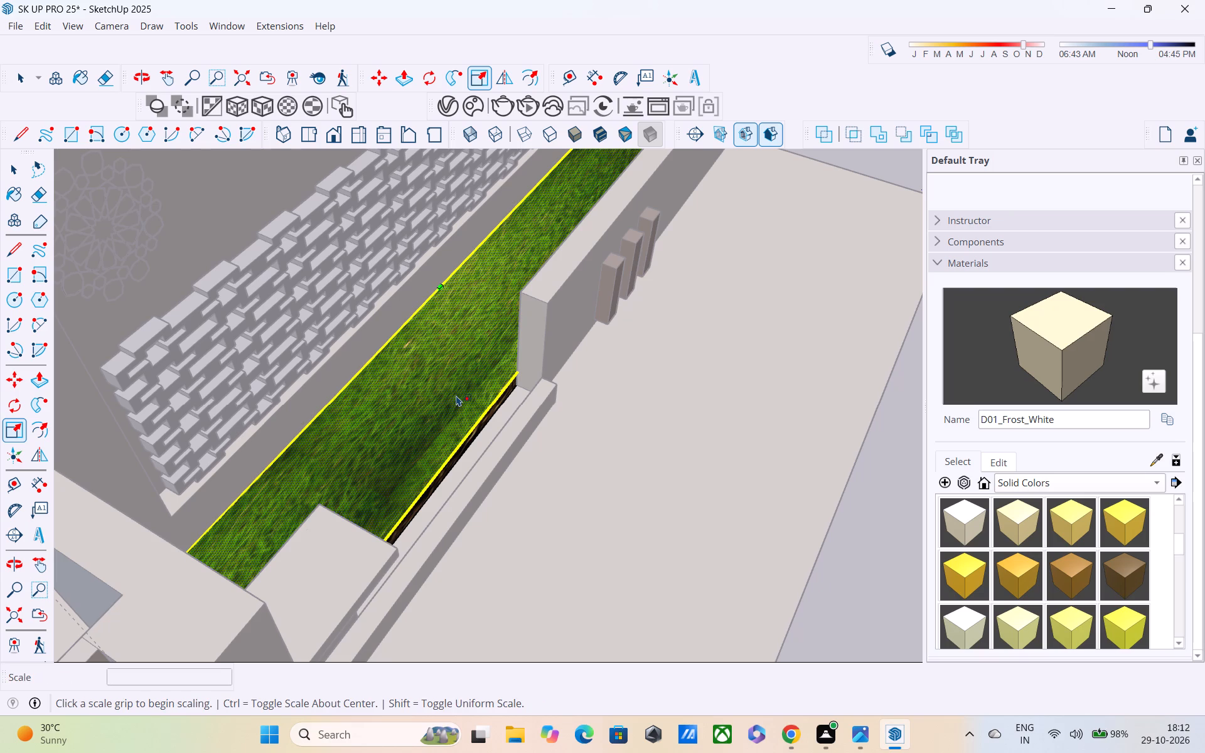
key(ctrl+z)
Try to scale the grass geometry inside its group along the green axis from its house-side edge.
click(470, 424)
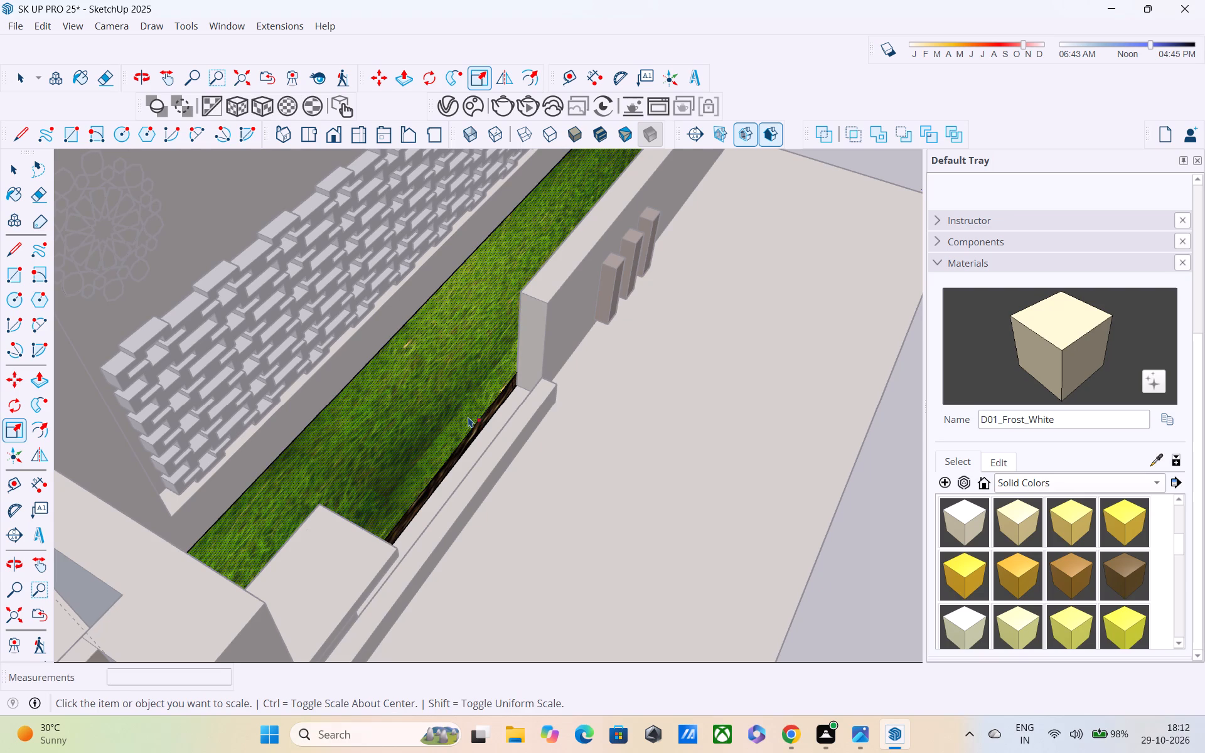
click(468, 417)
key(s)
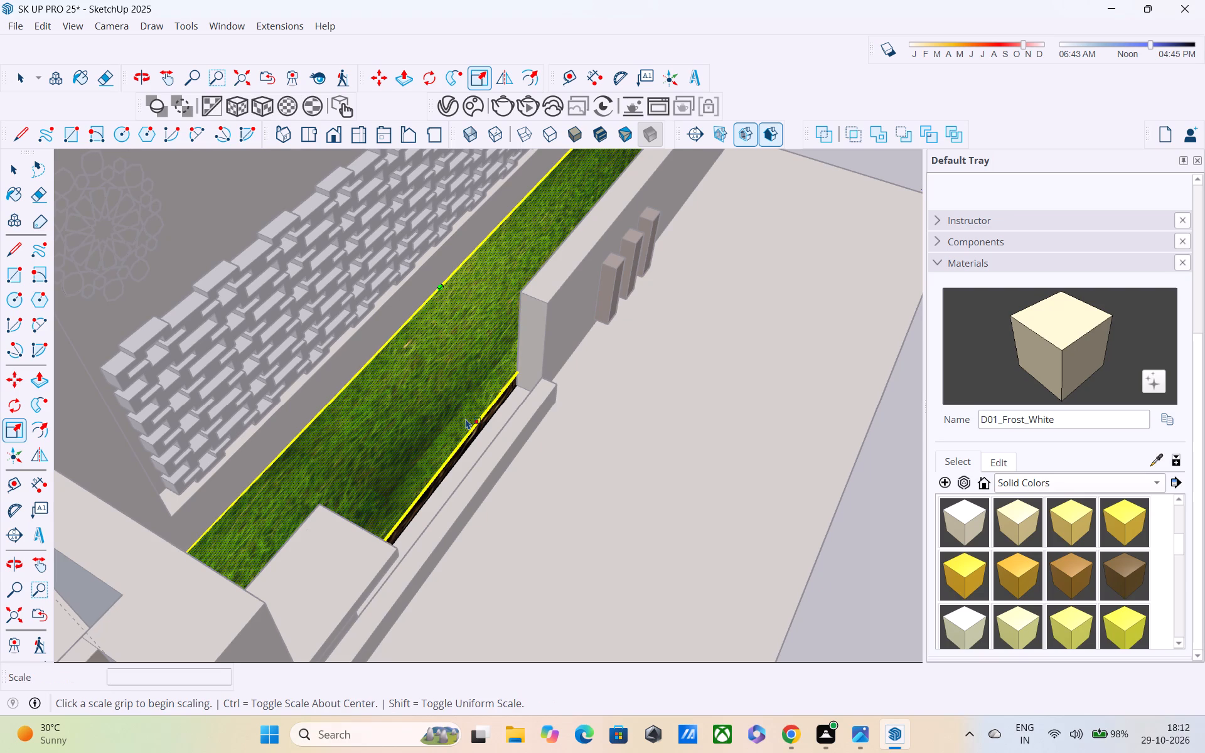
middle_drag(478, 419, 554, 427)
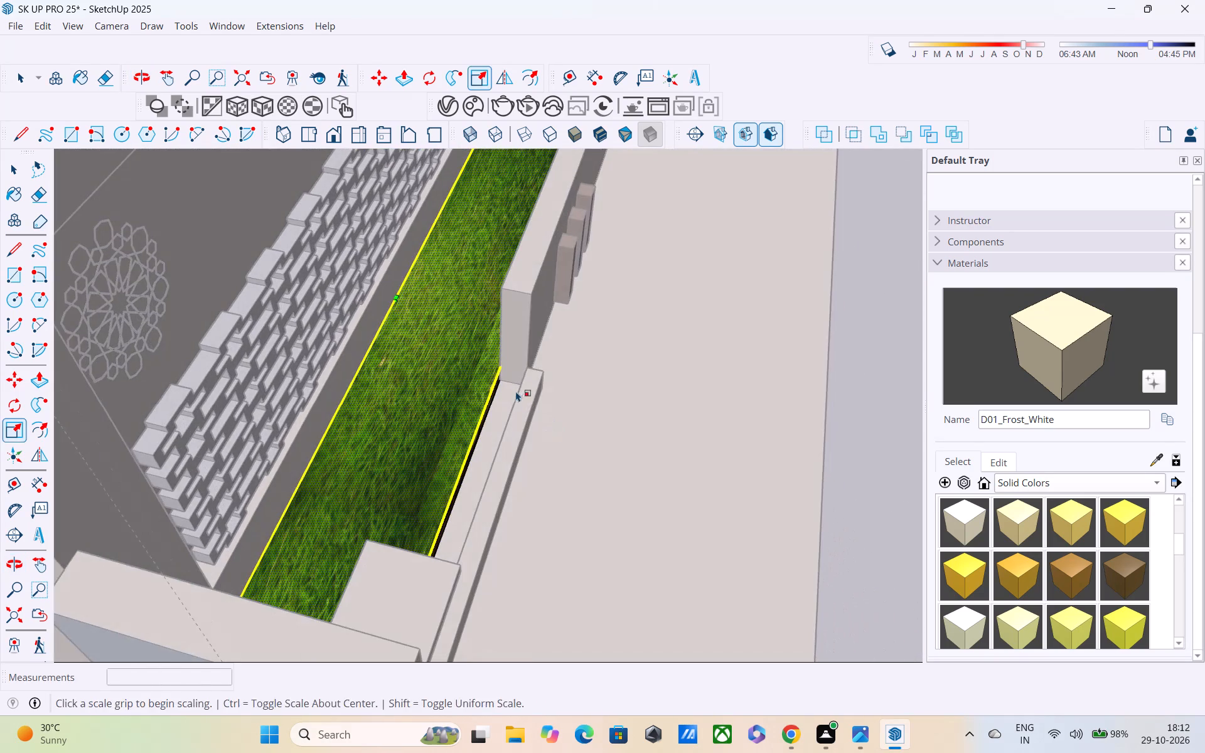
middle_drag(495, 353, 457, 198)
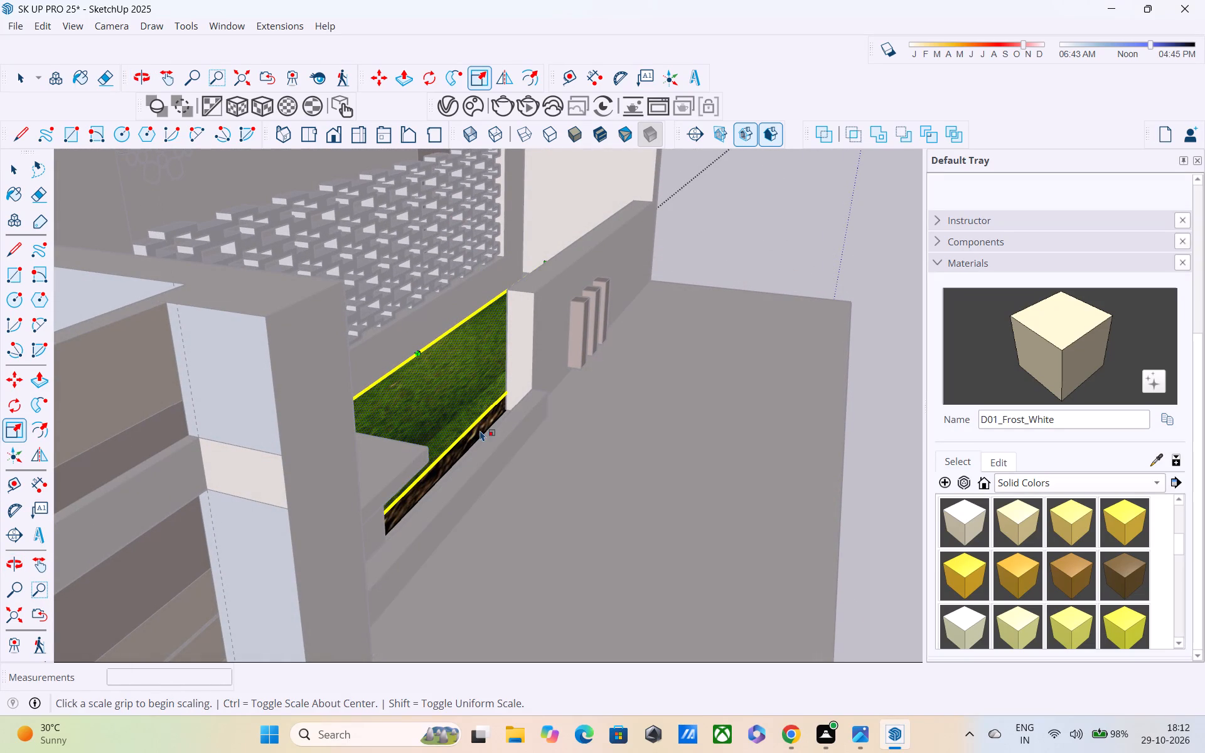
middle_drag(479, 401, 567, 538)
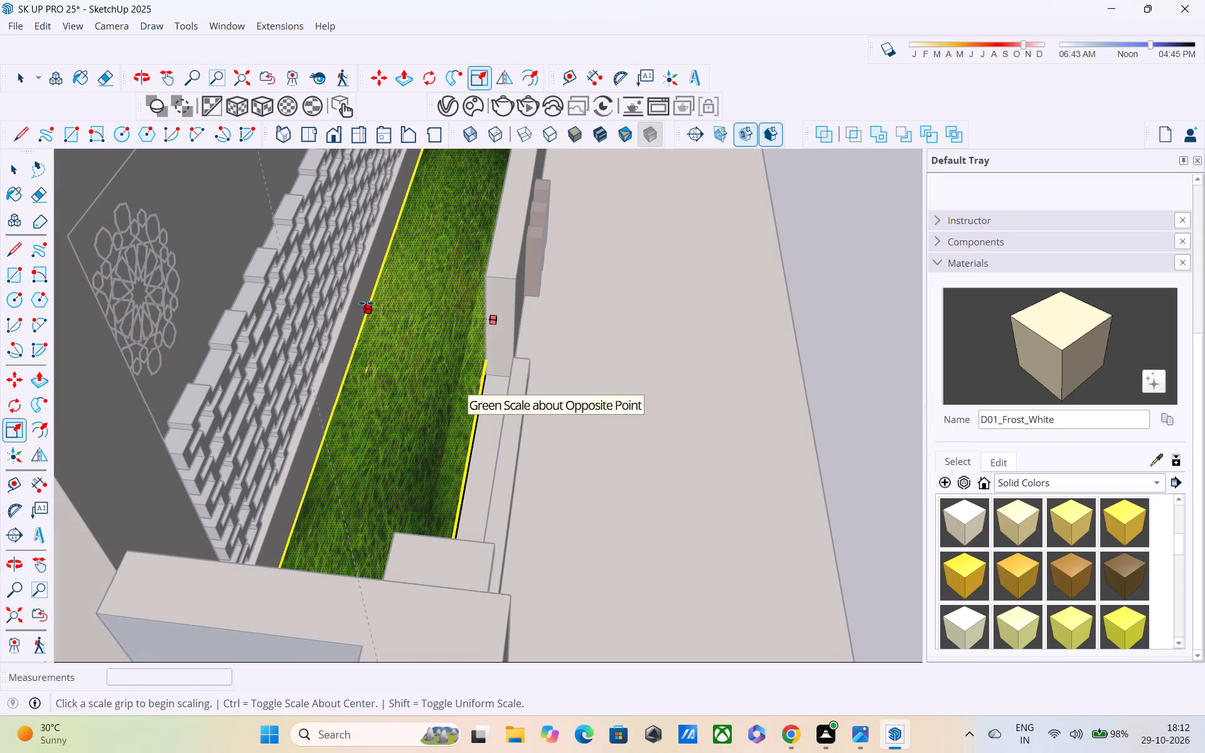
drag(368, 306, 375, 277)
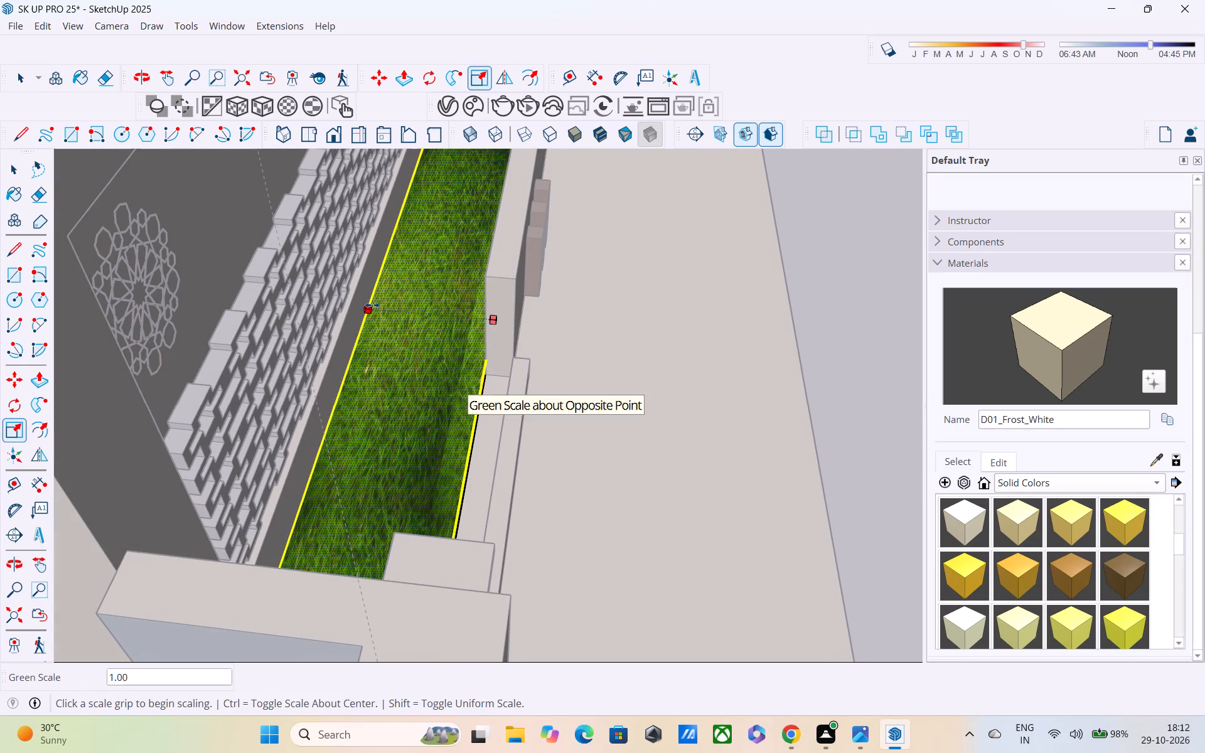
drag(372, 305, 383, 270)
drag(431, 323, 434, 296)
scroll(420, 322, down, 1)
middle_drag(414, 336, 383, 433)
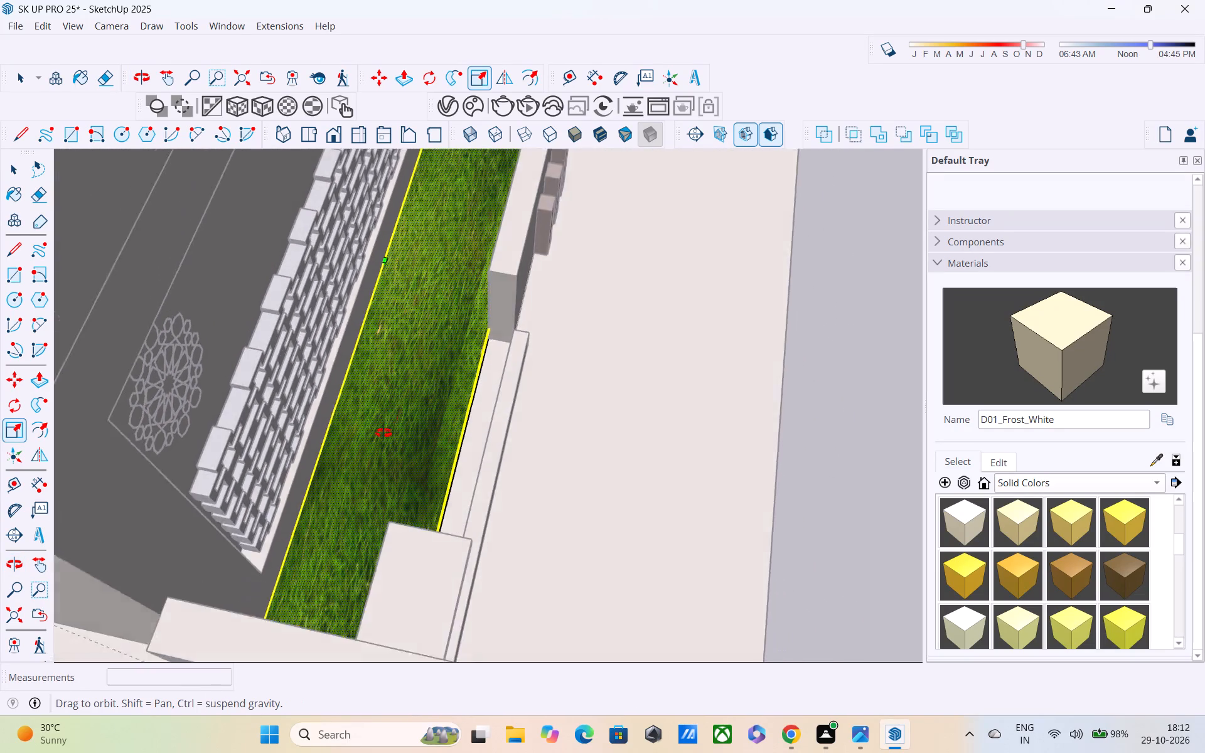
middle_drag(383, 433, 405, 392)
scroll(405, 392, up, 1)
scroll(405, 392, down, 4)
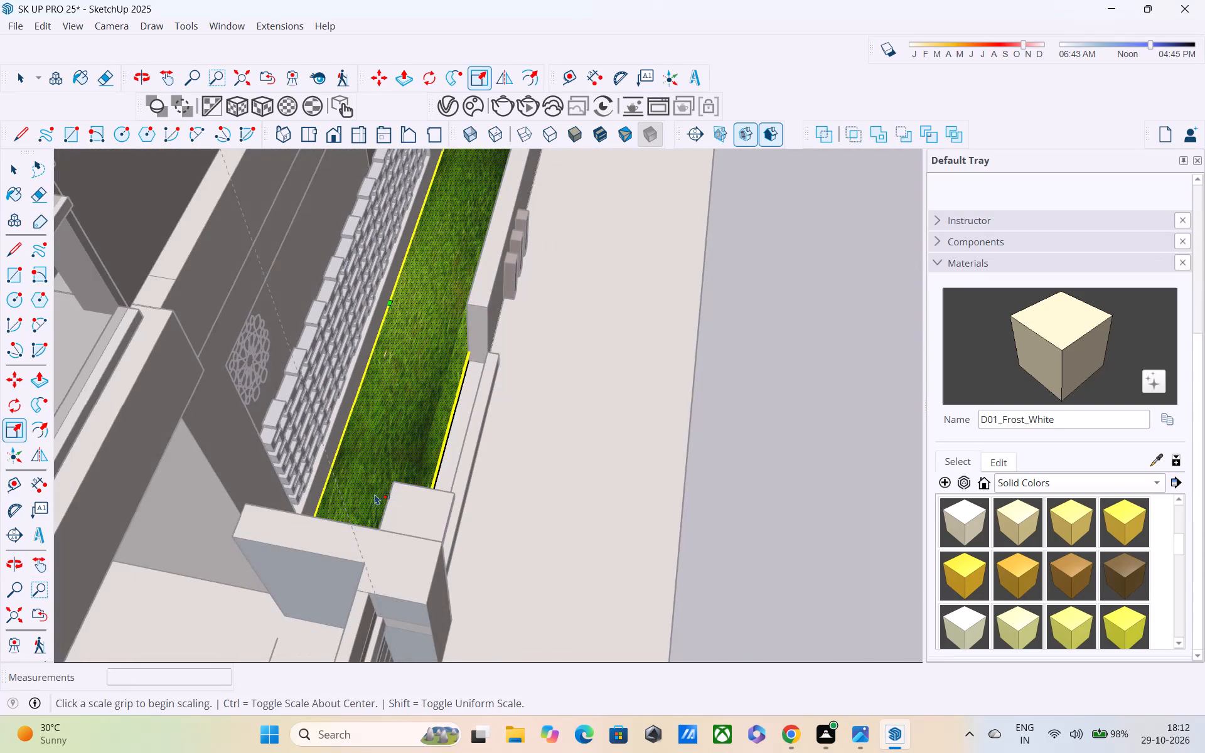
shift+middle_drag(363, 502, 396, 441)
Undo the recent grass edits back to before the grass was lengthened past the bench.
key(ctrl+z)
key(ctrl+z)
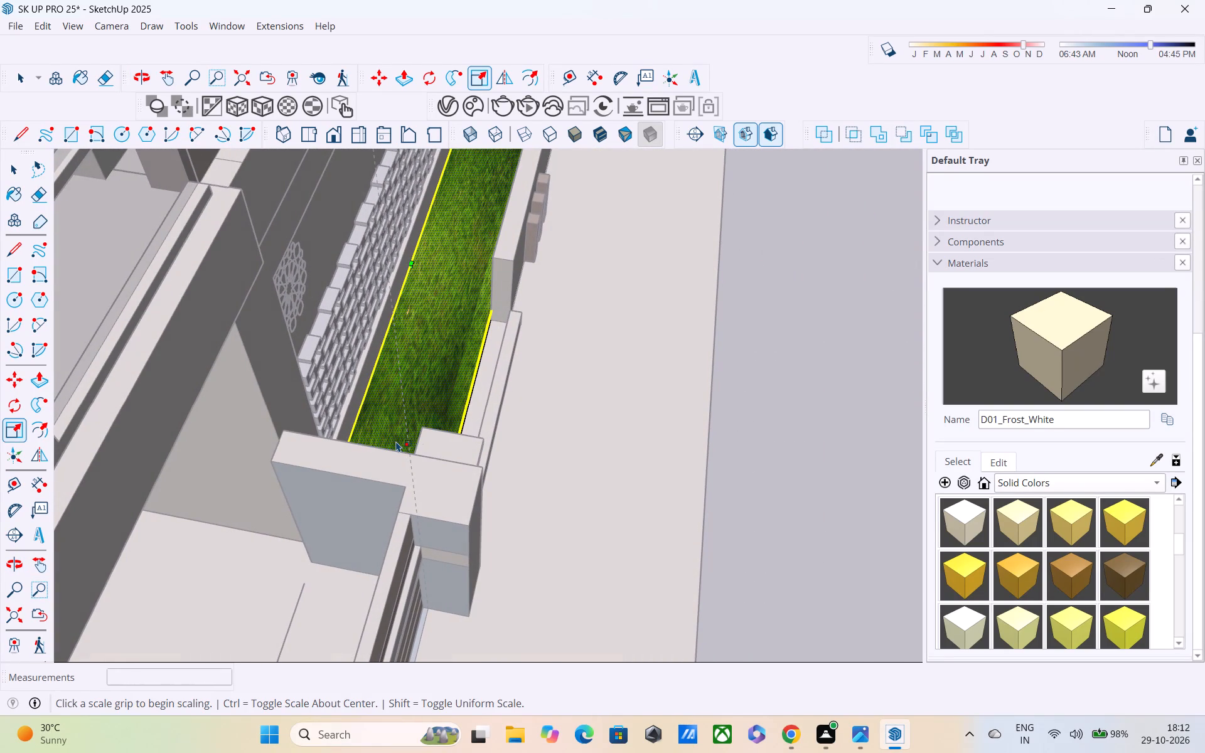
key(ctrl+z)
key(ctrl+z)
key(ctrl+z)
key(ctrl+z)
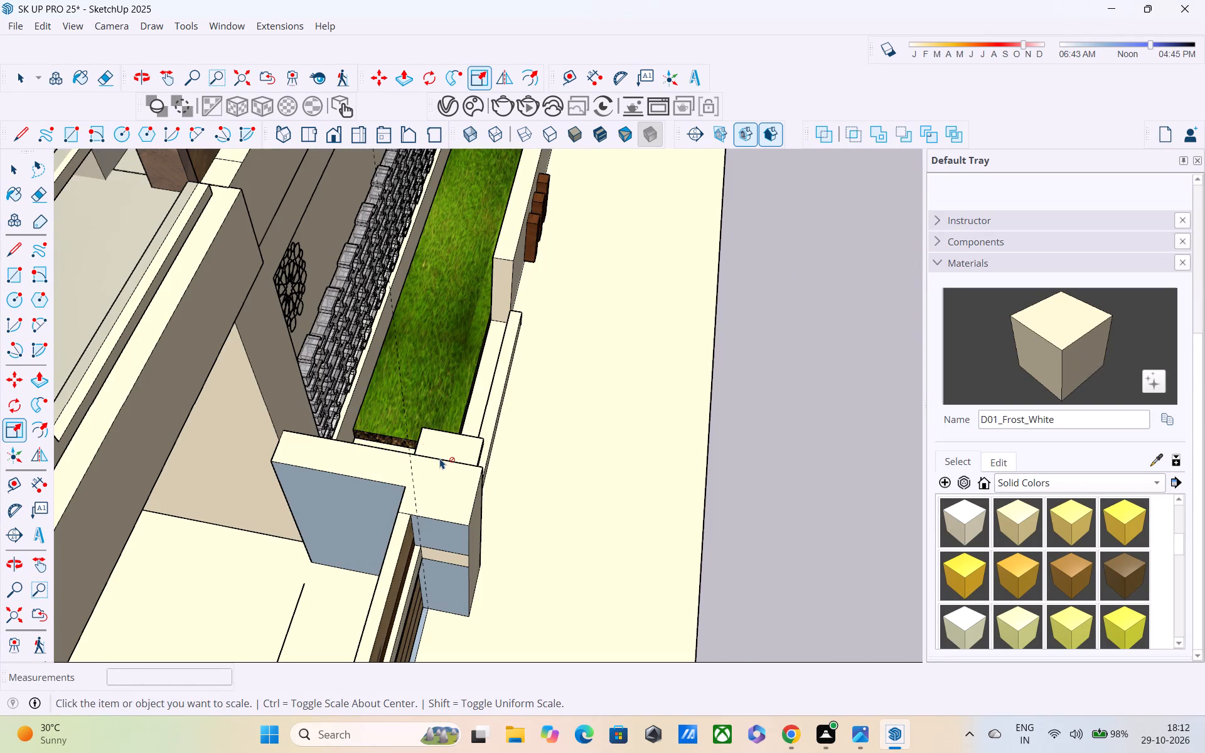
Scale the grass to about 1.15 along the red axis from its gate end, extending it past the bench.
key(s)
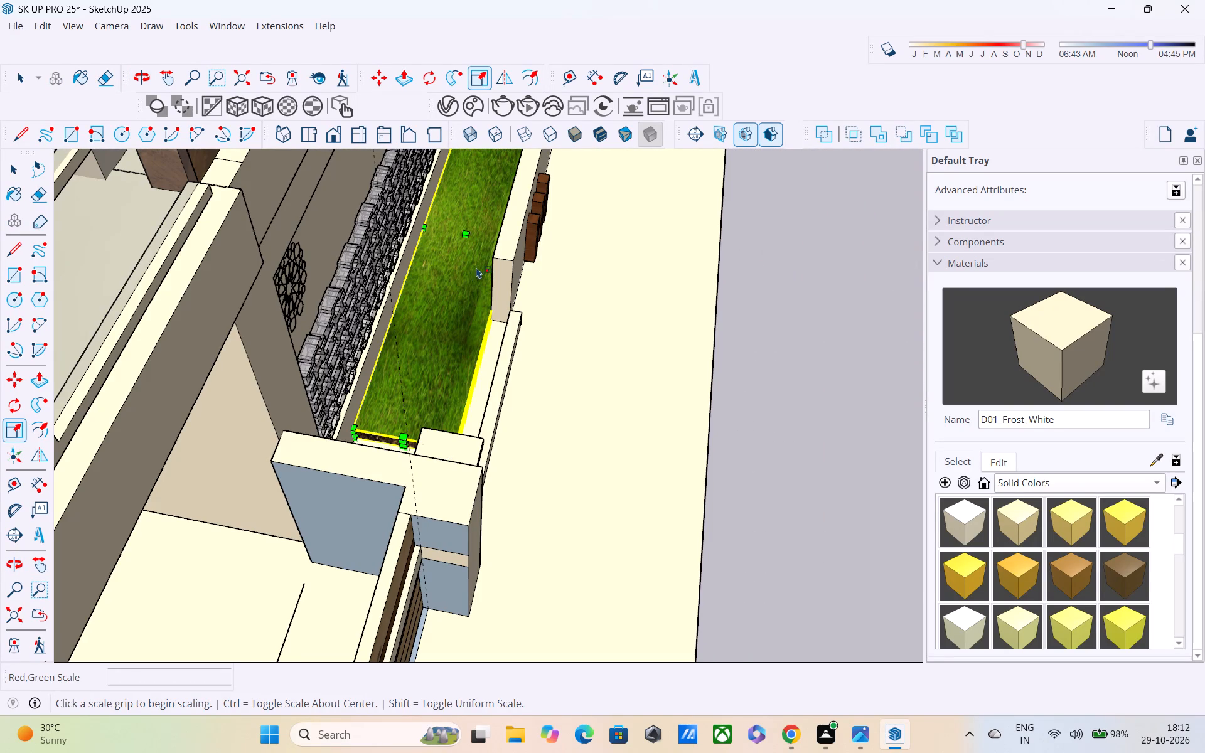
drag(469, 230, 469, 231)
drag(469, 231, 468, 209)
middle_drag(468, 275, 309, 172)
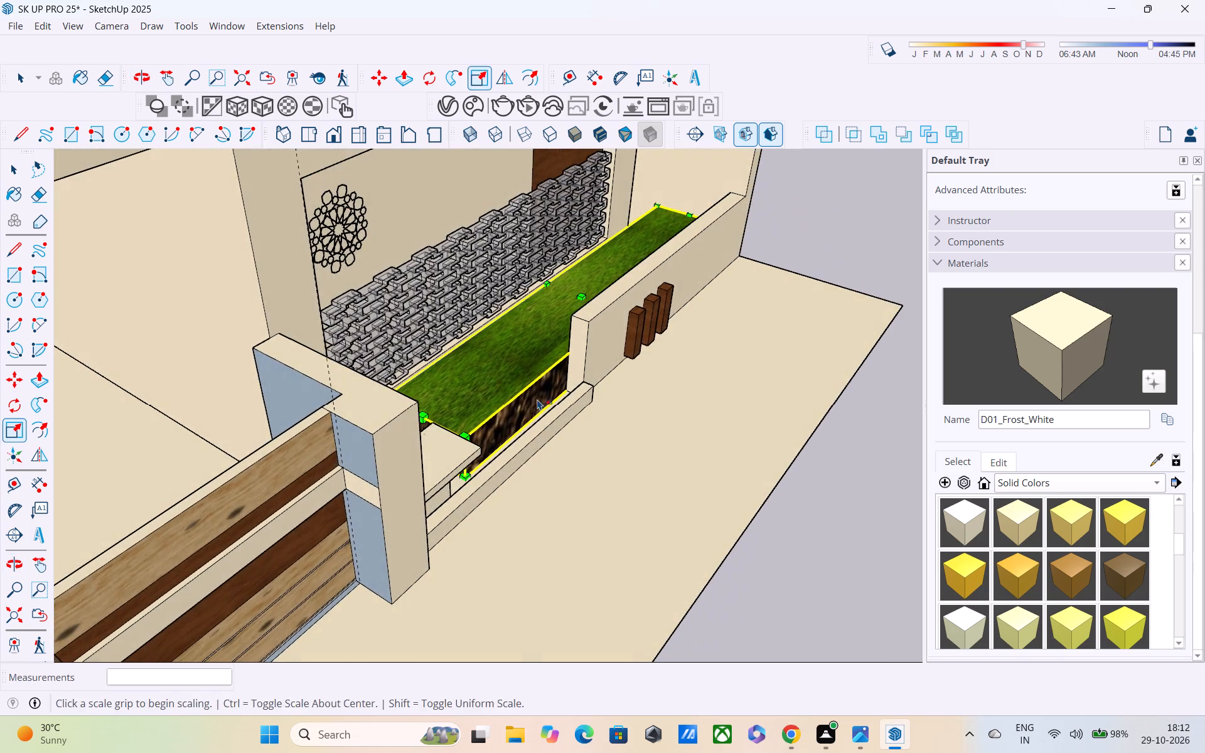
middle_drag(537, 399, 401, 299)
scroll(491, 409, up, 3)
middle_drag(484, 410, 657, 500)
scroll(510, 461, up, 4)
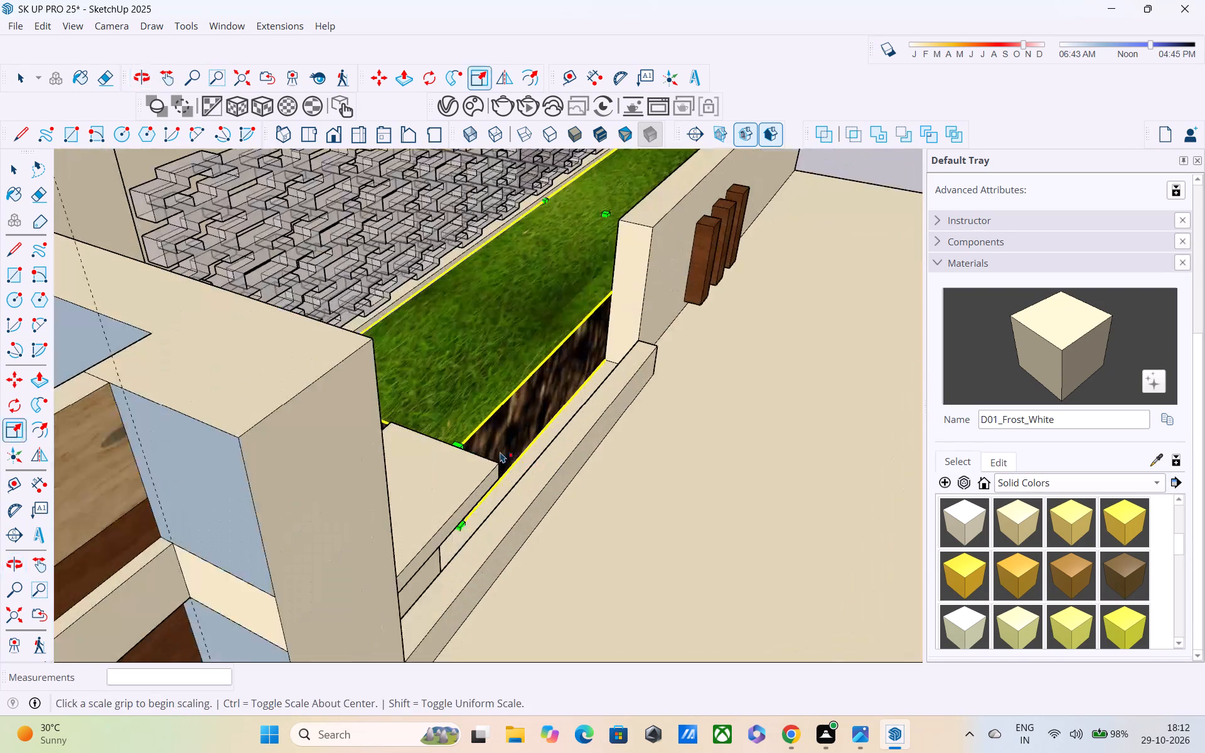
middle_drag(454, 427, 493, 553)
drag(367, 490, 341, 515)
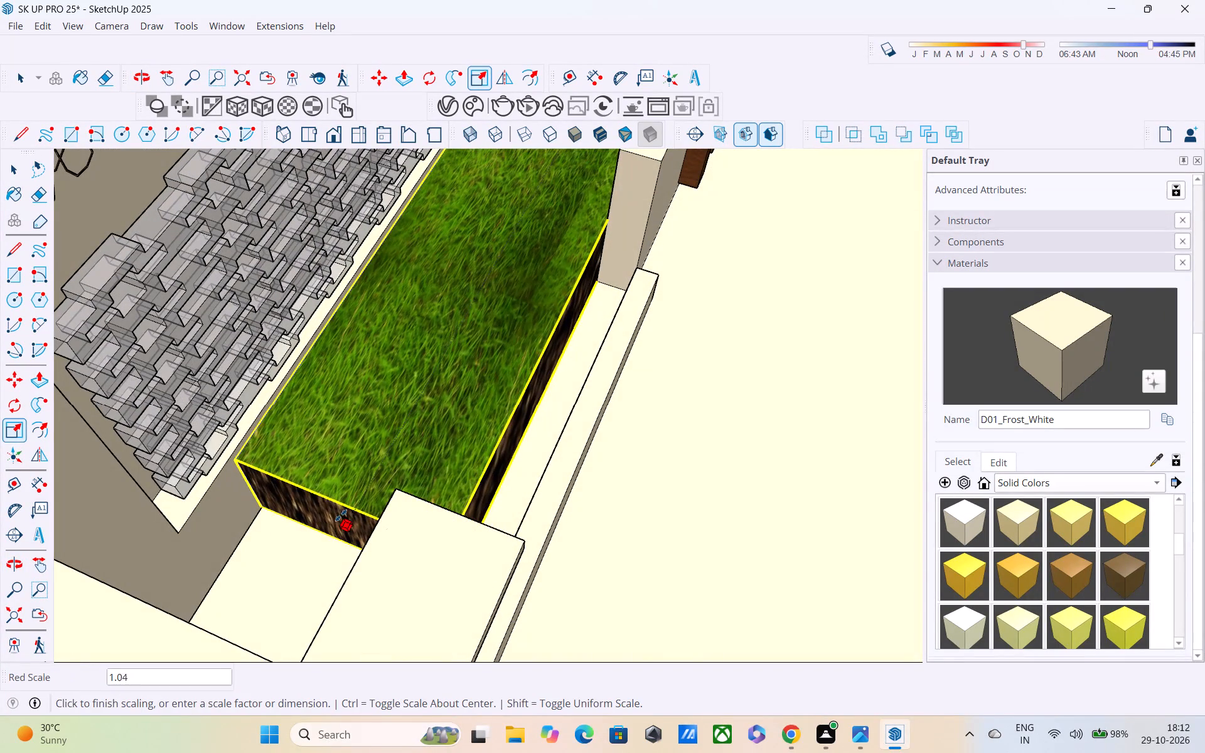
drag(341, 515, 227, 601)
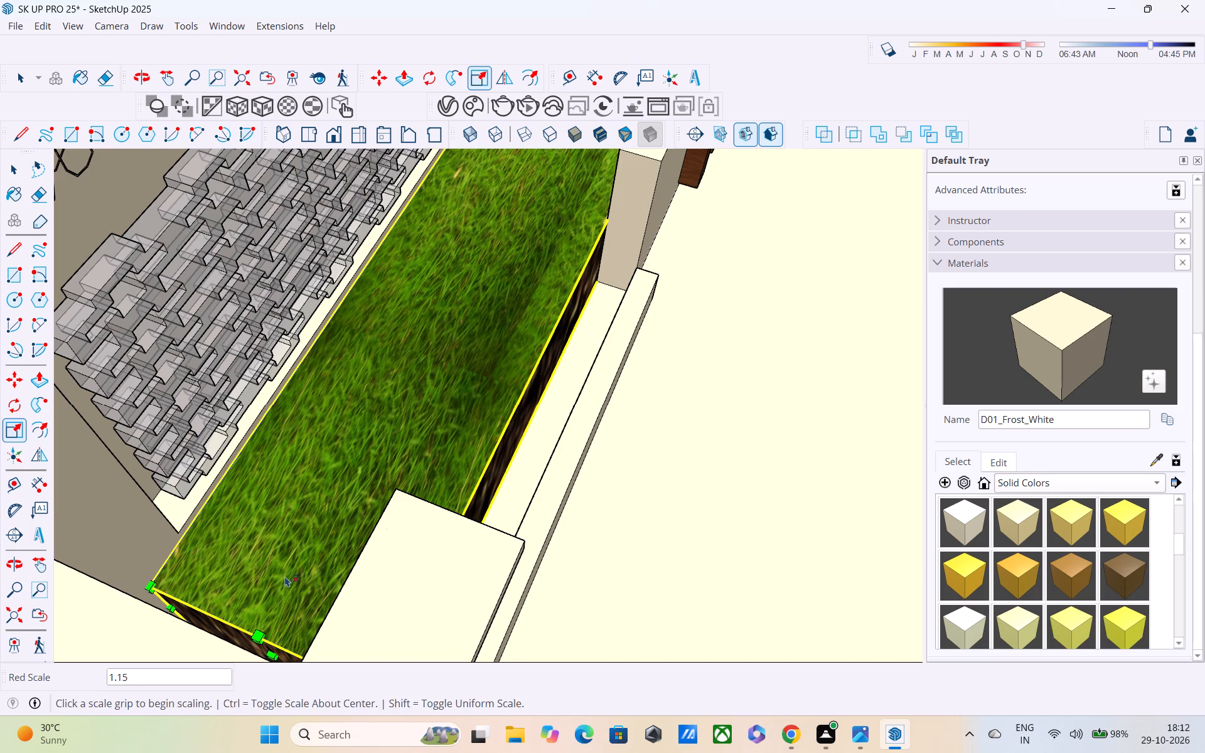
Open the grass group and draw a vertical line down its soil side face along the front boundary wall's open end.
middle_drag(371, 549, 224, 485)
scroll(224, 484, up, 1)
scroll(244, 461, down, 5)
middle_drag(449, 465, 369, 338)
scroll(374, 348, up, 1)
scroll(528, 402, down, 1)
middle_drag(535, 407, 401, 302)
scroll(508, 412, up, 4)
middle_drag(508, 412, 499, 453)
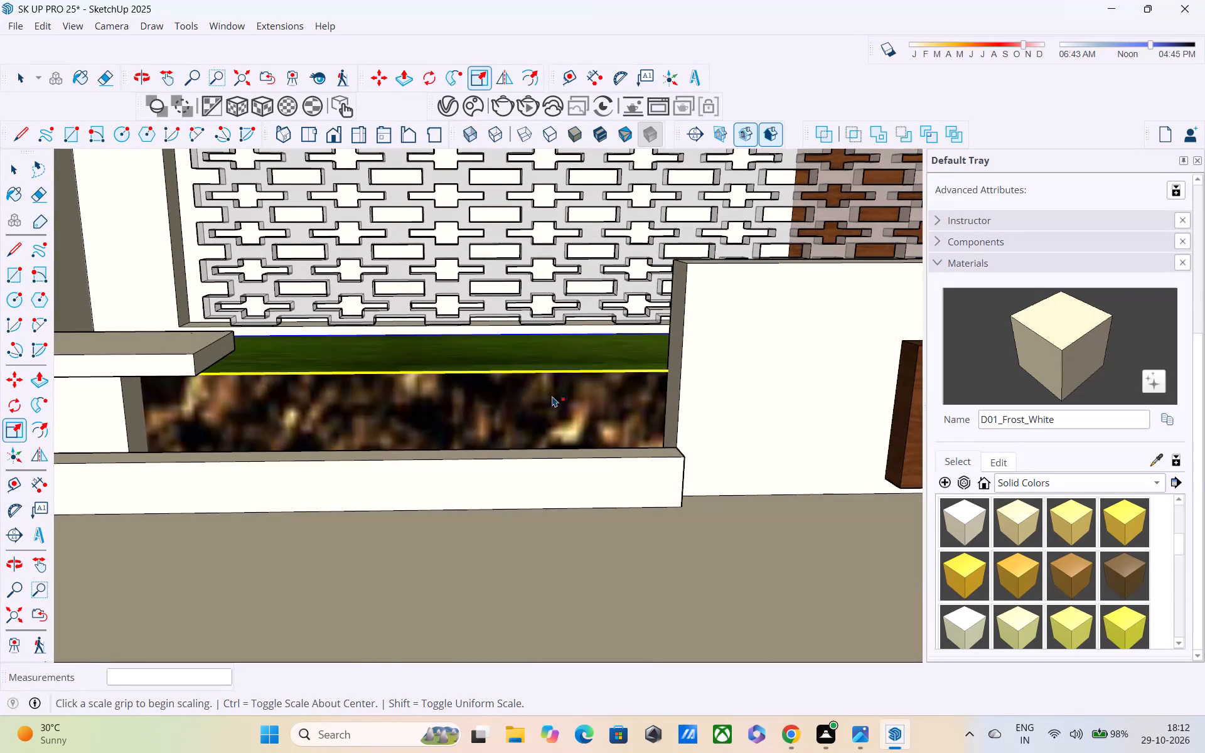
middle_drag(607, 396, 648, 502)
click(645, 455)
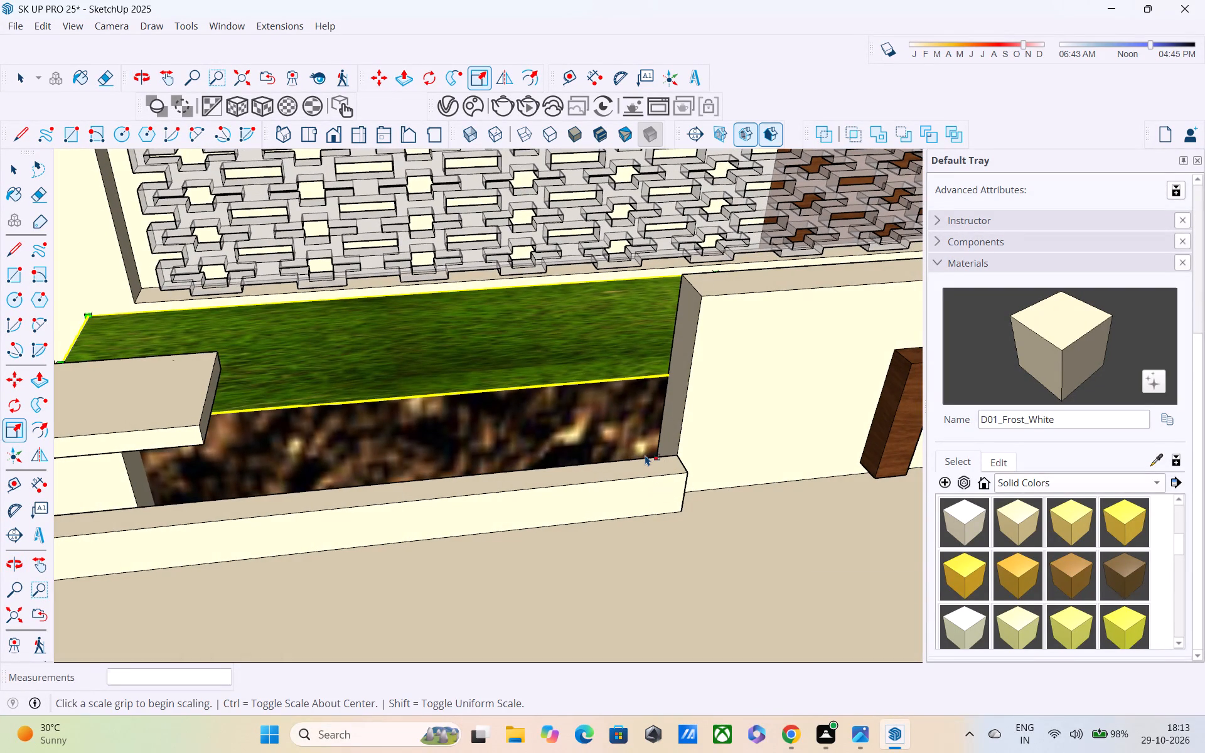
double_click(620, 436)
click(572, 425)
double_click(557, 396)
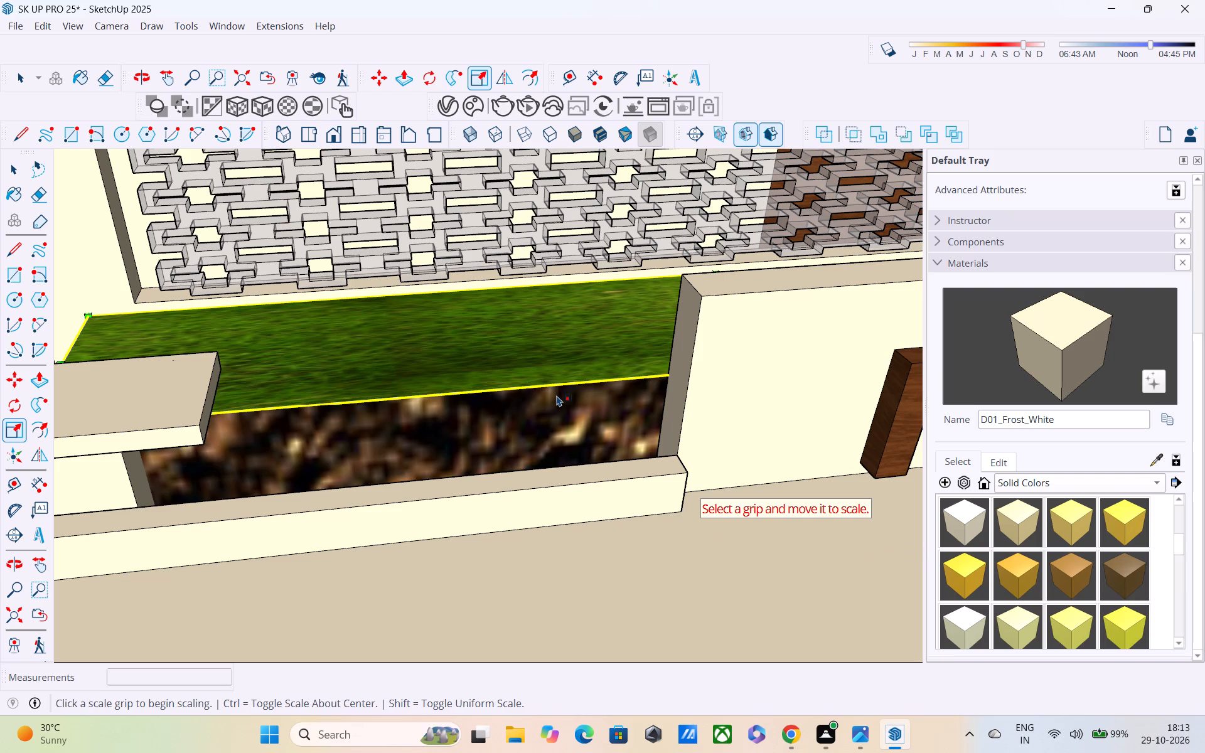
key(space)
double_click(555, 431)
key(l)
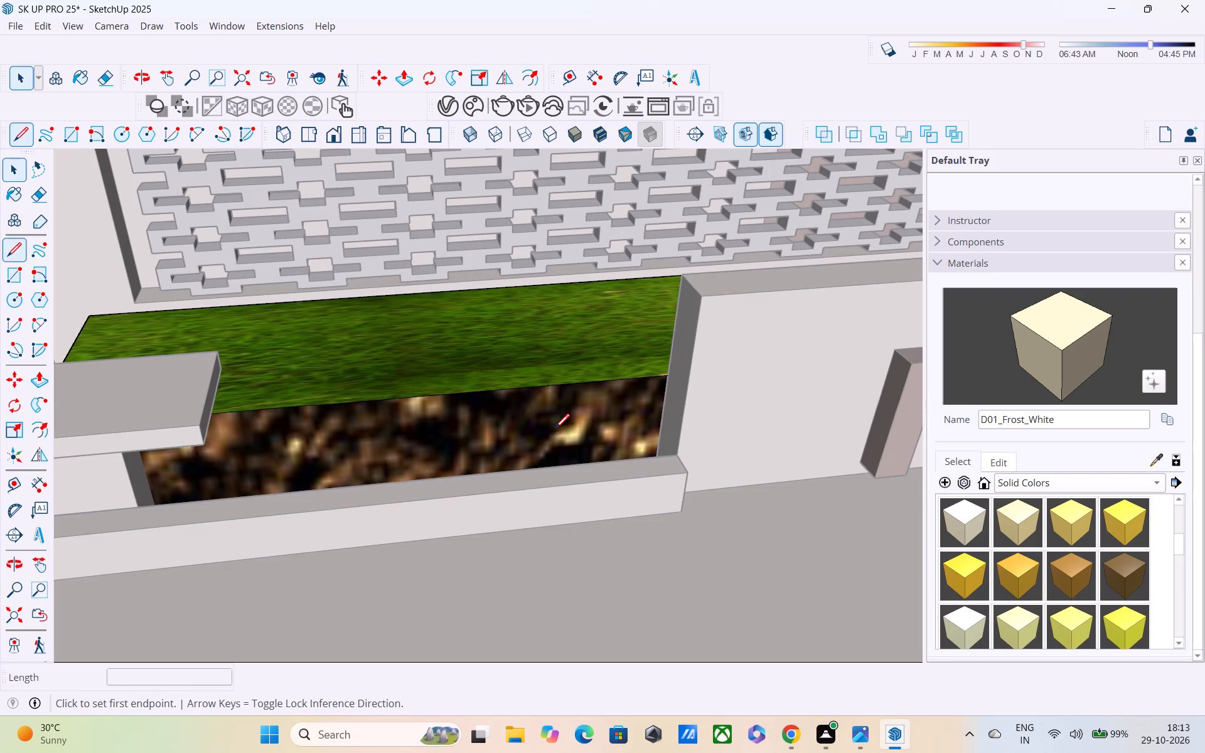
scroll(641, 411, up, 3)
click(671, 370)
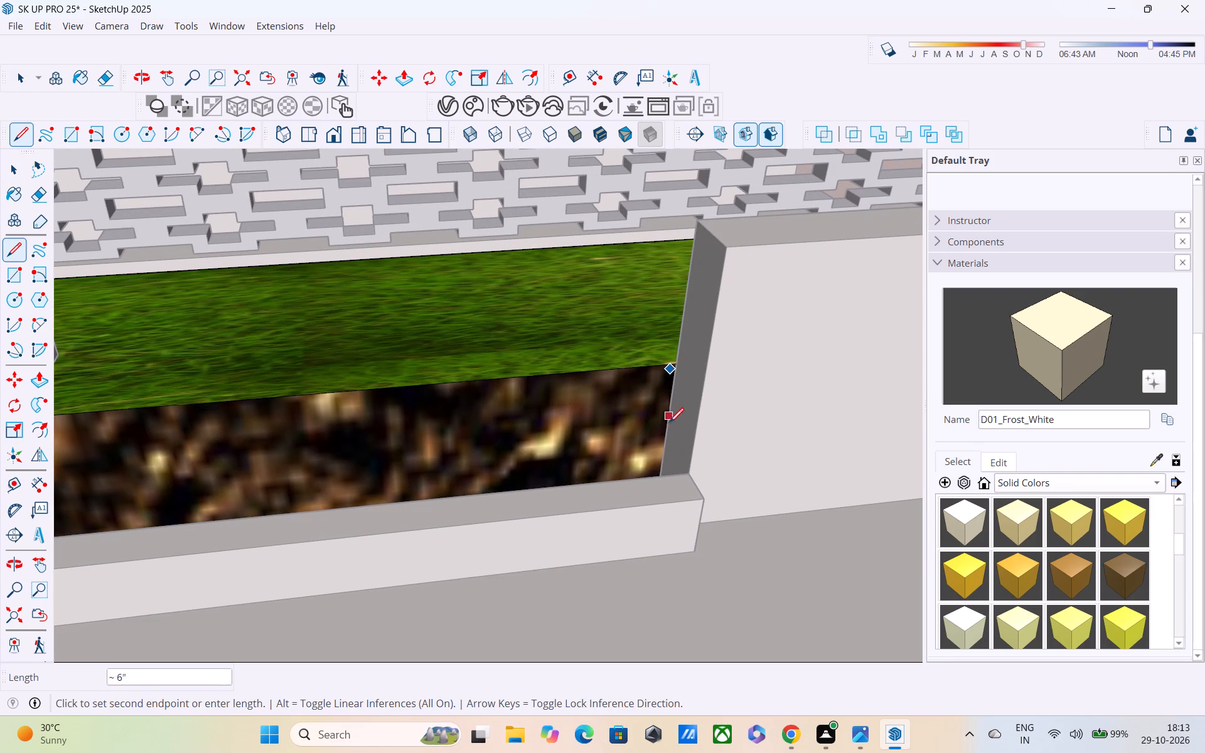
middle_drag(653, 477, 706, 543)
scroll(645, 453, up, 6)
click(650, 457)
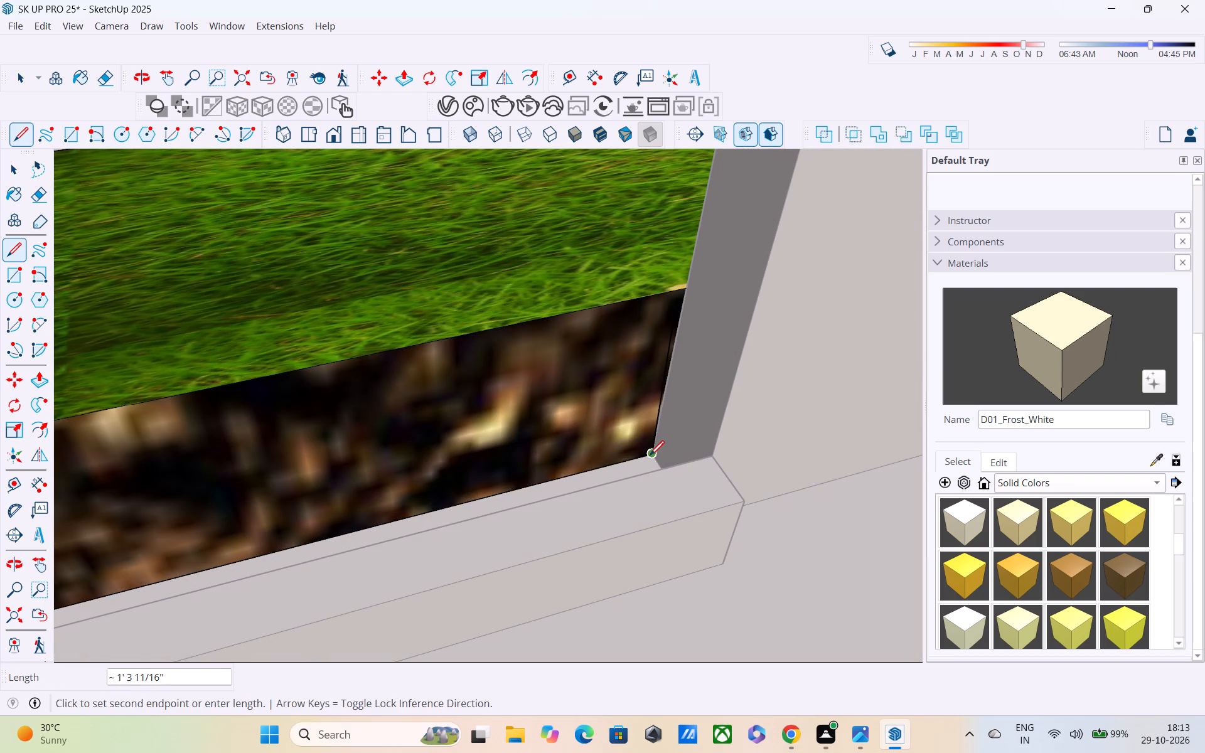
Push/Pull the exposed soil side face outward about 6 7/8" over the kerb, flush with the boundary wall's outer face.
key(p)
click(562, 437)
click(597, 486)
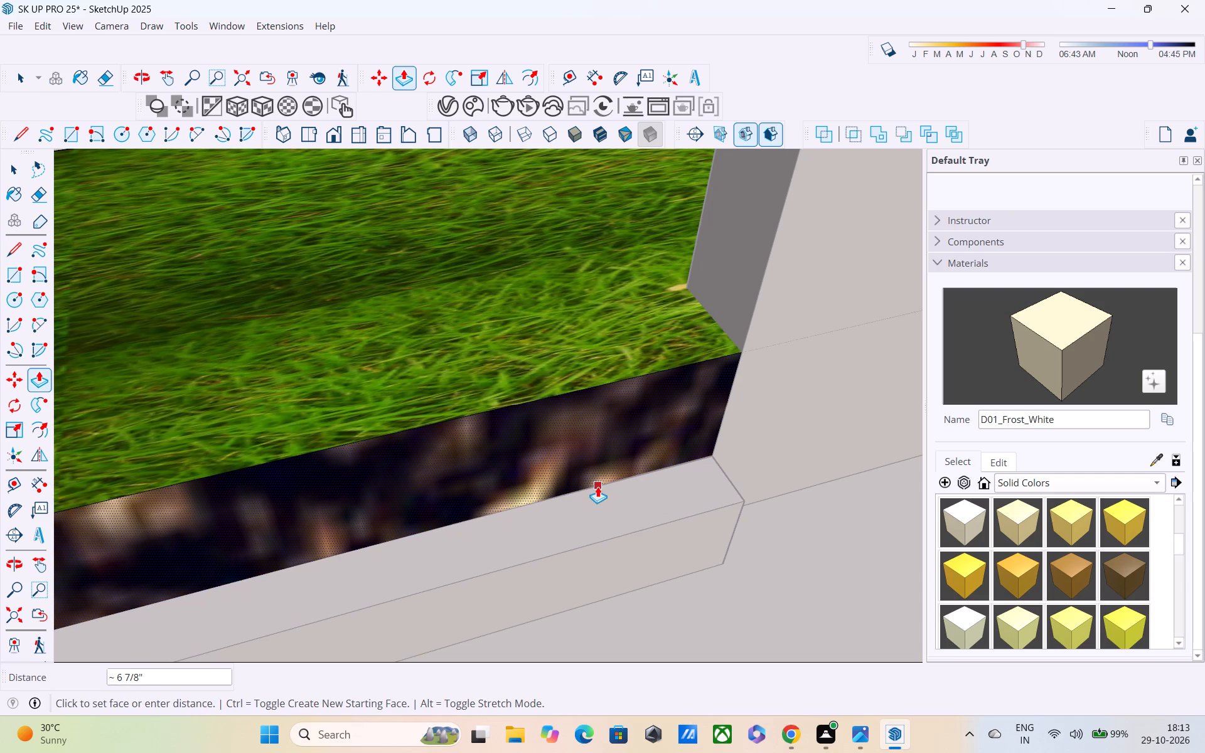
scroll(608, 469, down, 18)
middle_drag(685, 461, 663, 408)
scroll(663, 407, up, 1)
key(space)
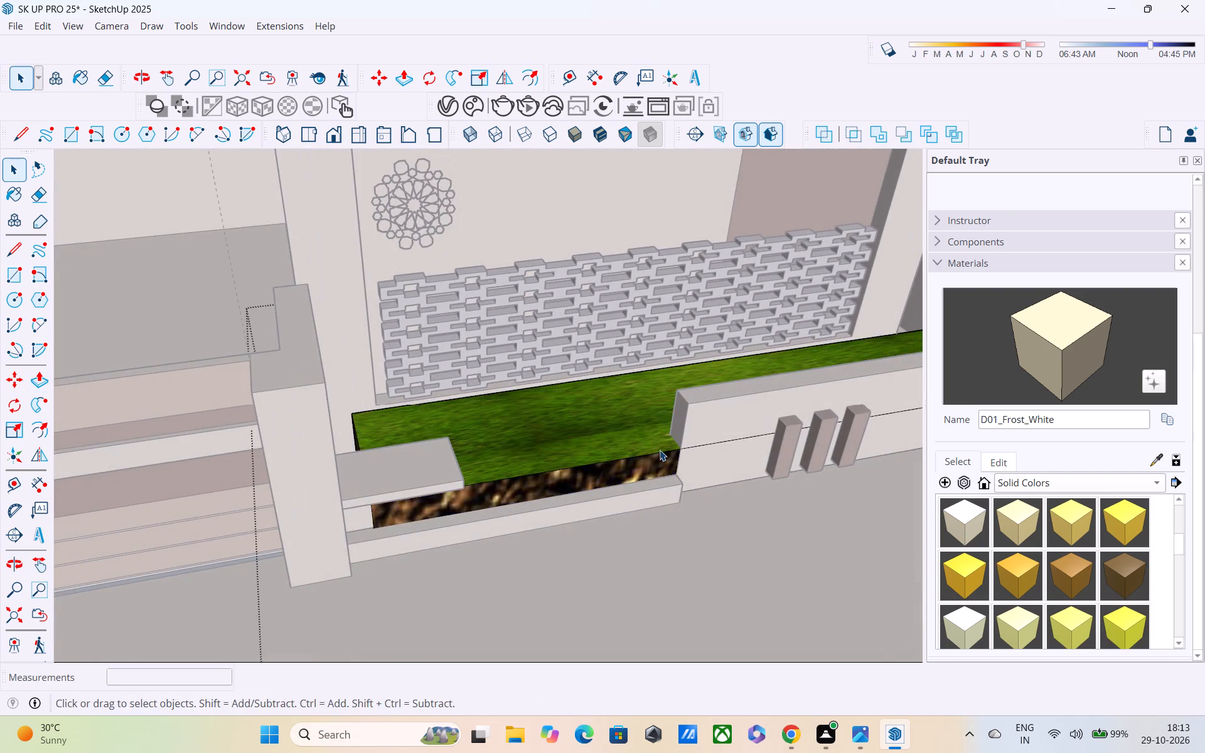
Close the grass group and examine how the extended soil face meets the bench, kerb and front boundary wall.
scroll(660, 458, down, 4)
middle_drag(675, 445, 676, 343)
scroll(676, 343, down, 6)
click(859, 219)
middle_drag(846, 330, 594, 329)
scroll(567, 502, up, 5)
shift+middle_drag(572, 465, 635, 505)
scroll(592, 440, up, 3)
middle_drag(587, 430, 473, 415)
scroll(474, 415, down, 4)
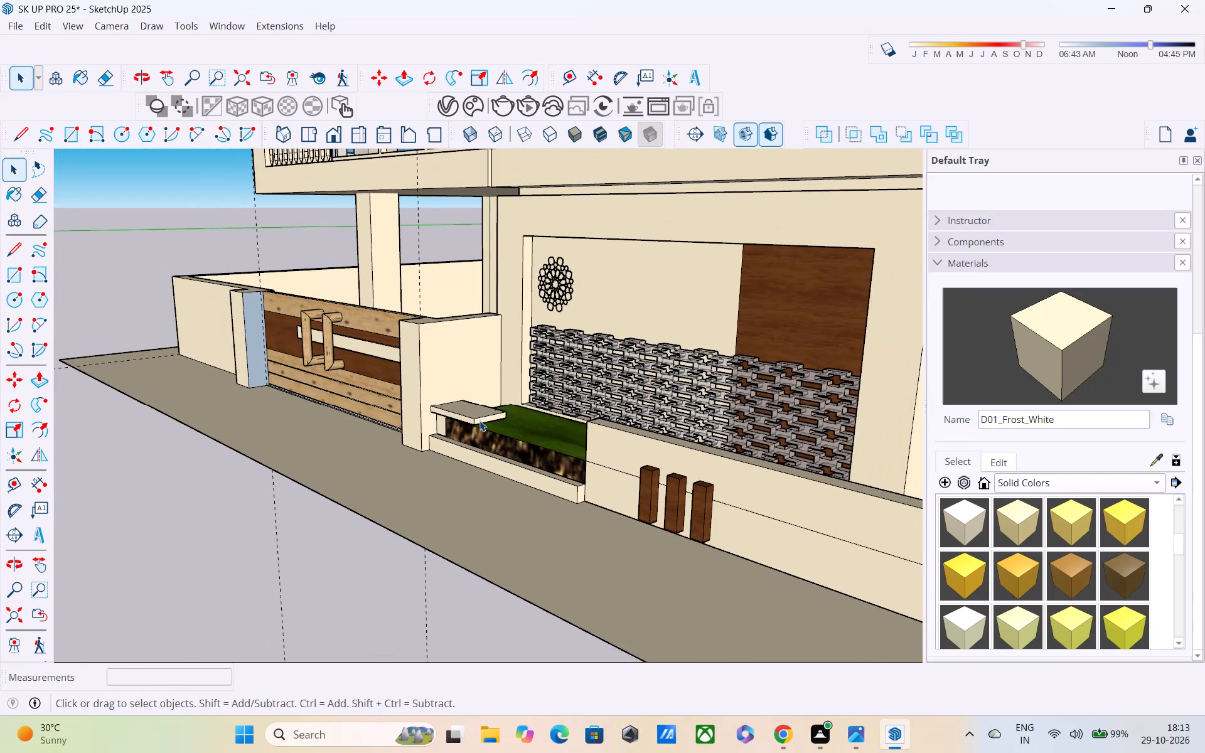
scroll(502, 440, up, 8)
middle_drag(503, 455, 527, 482)
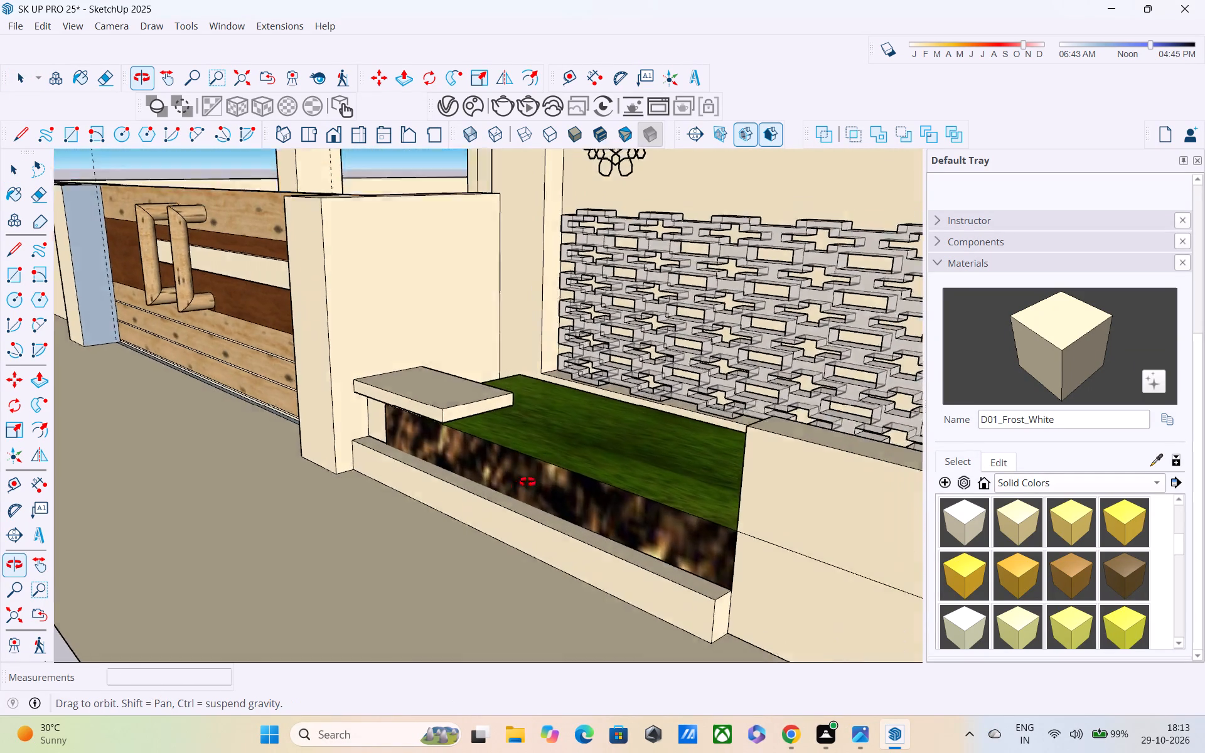
middle_drag(527, 482, 754, 420)
scroll(599, 392, up, 3)
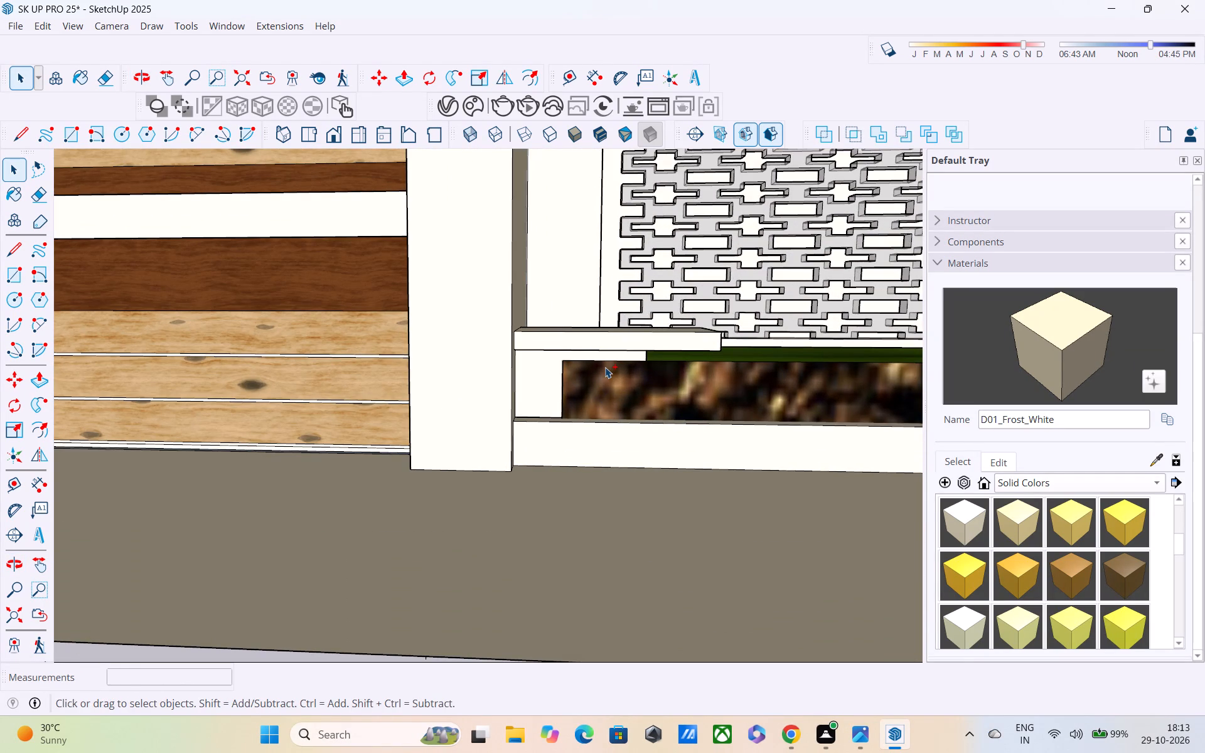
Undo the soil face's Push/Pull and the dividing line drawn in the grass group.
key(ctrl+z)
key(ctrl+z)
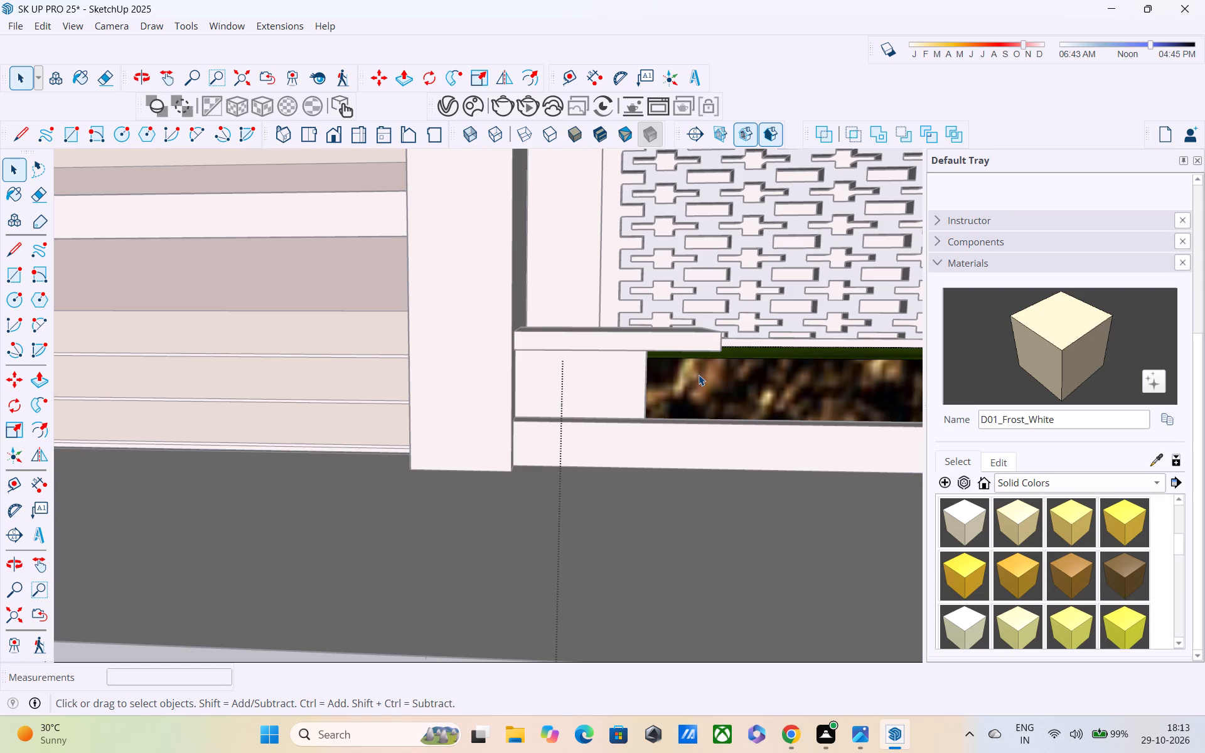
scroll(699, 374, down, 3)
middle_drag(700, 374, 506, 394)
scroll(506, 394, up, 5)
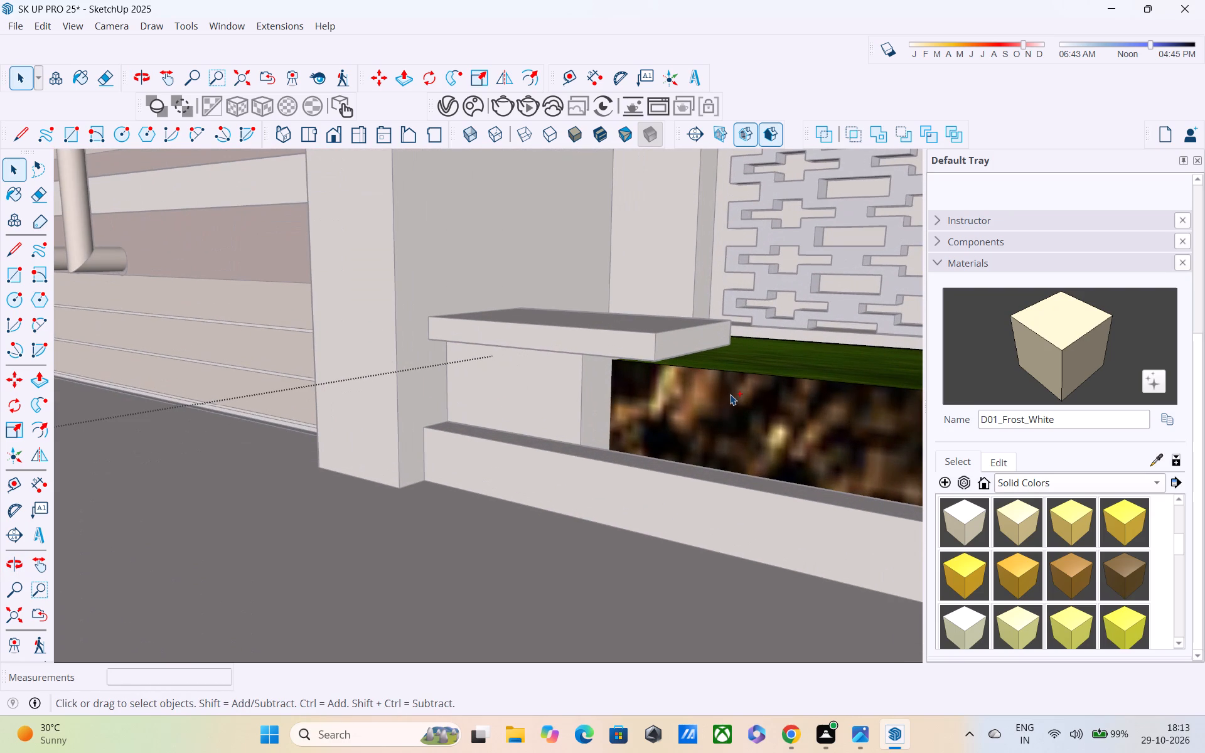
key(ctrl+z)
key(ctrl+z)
Examine how the soil side face meets the bench support and kerb, showing hidden back edges and hiding them again.
scroll(691, 382, up, 1)
middle_drag(687, 373, 673, 288)
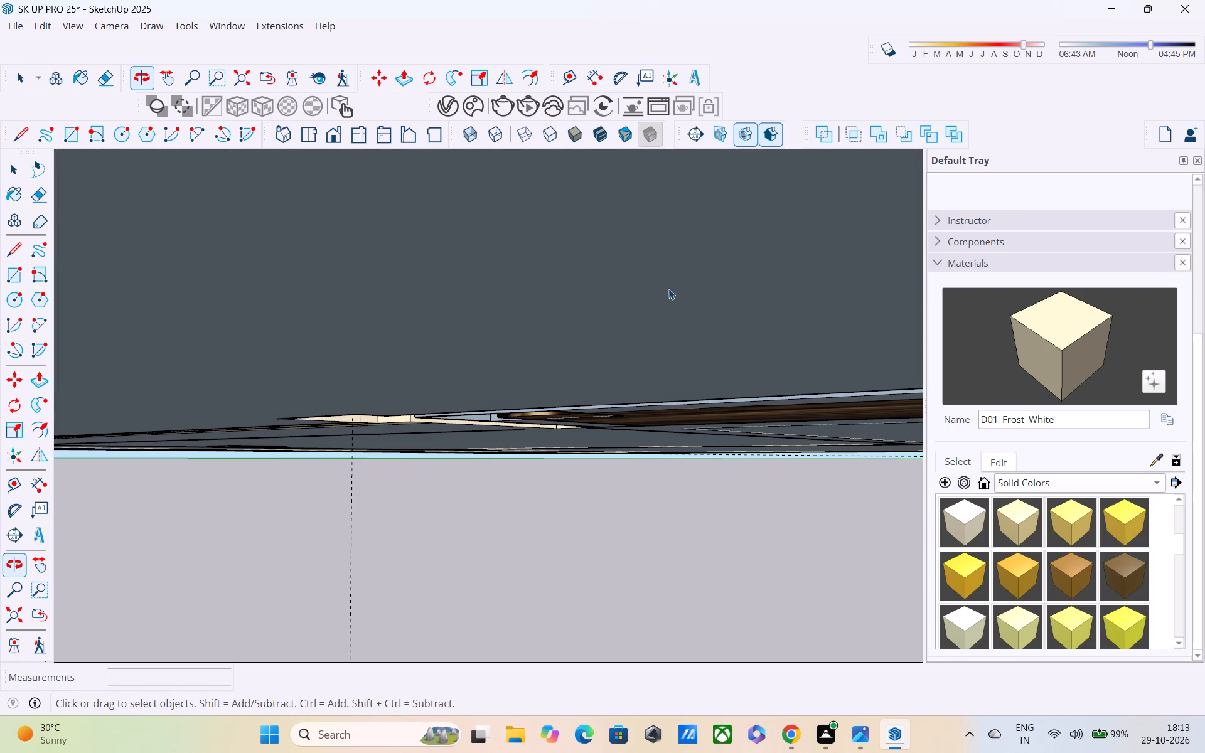
middle_drag(663, 315, 777, 547)
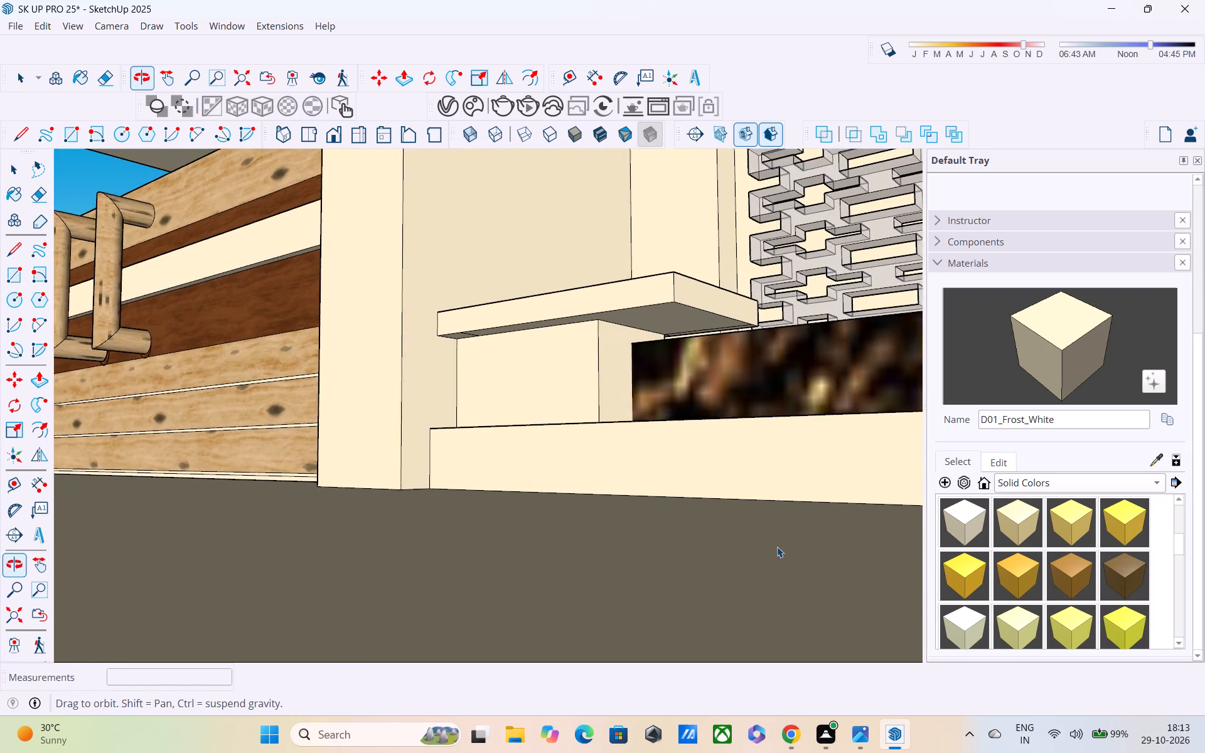
middle_drag(777, 547, 795, 558)
middle_drag(656, 409, 768, 477)
key(k)
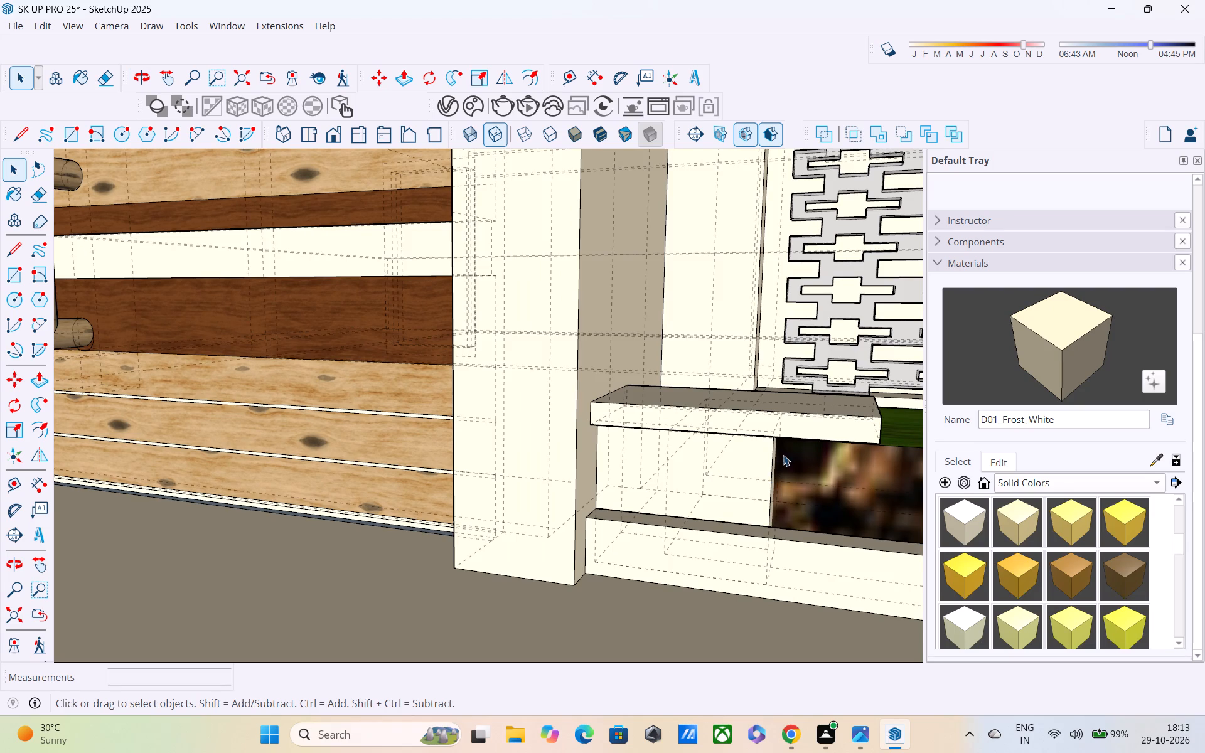
key(k)
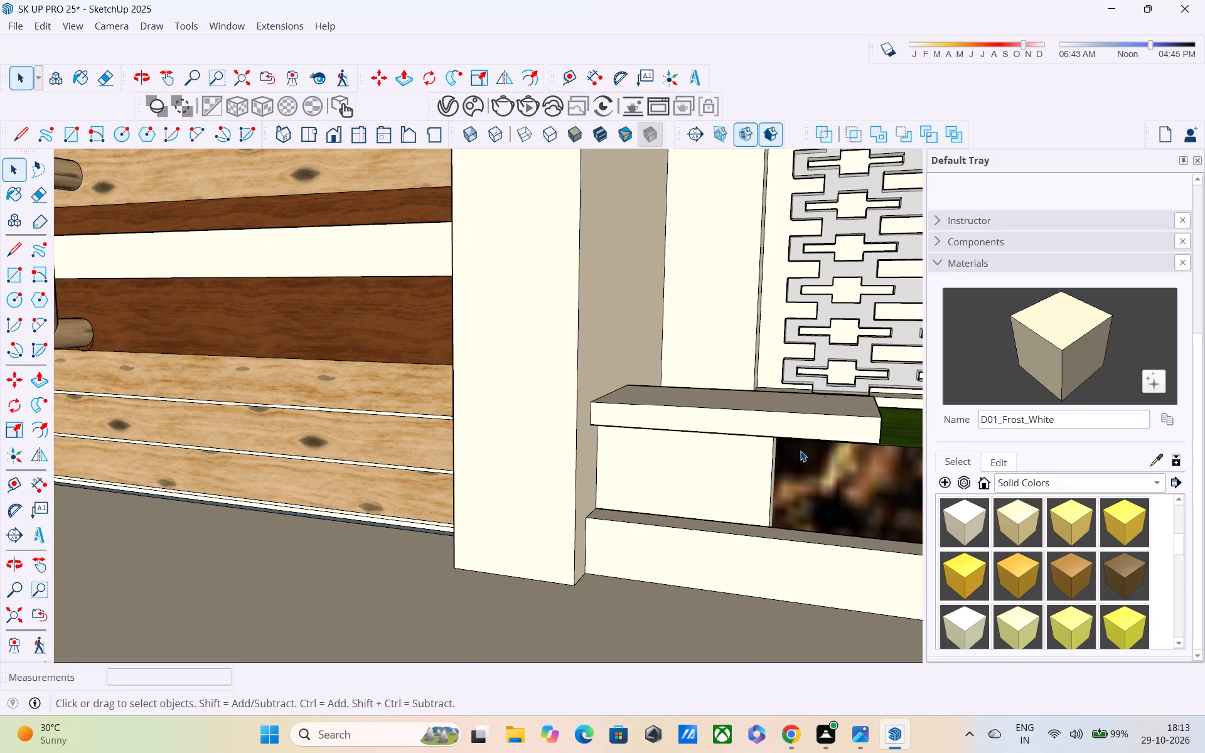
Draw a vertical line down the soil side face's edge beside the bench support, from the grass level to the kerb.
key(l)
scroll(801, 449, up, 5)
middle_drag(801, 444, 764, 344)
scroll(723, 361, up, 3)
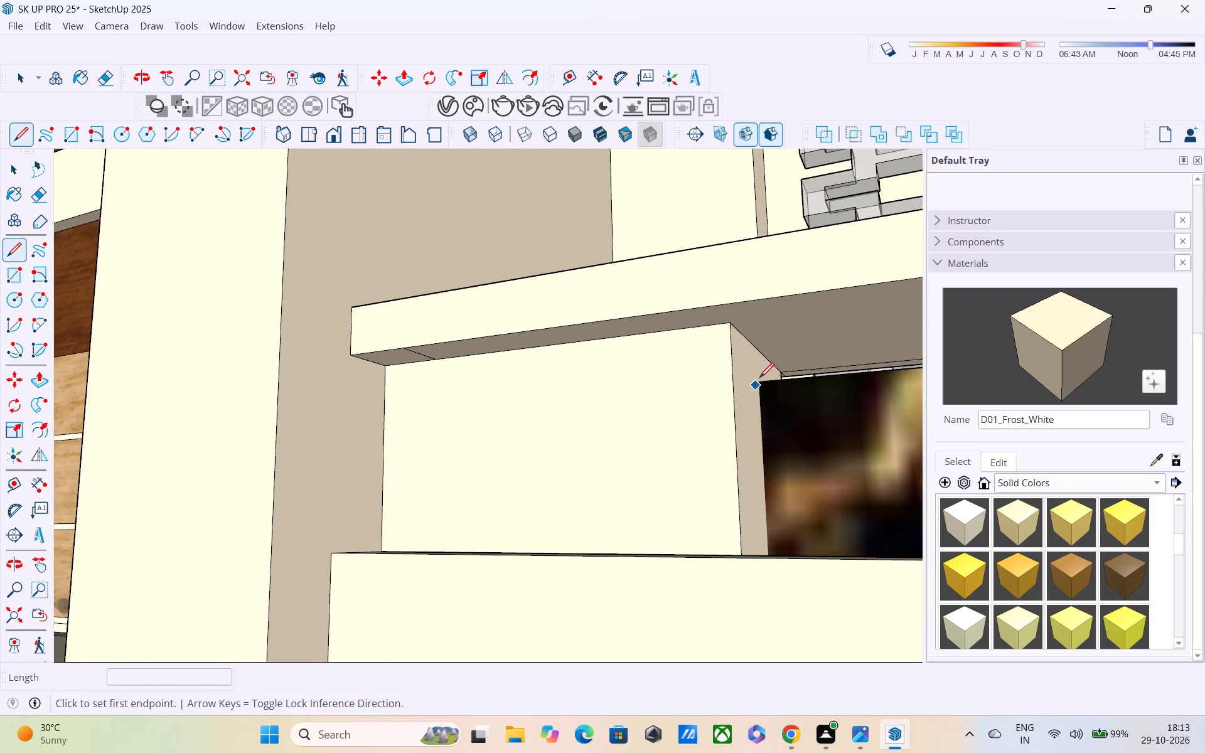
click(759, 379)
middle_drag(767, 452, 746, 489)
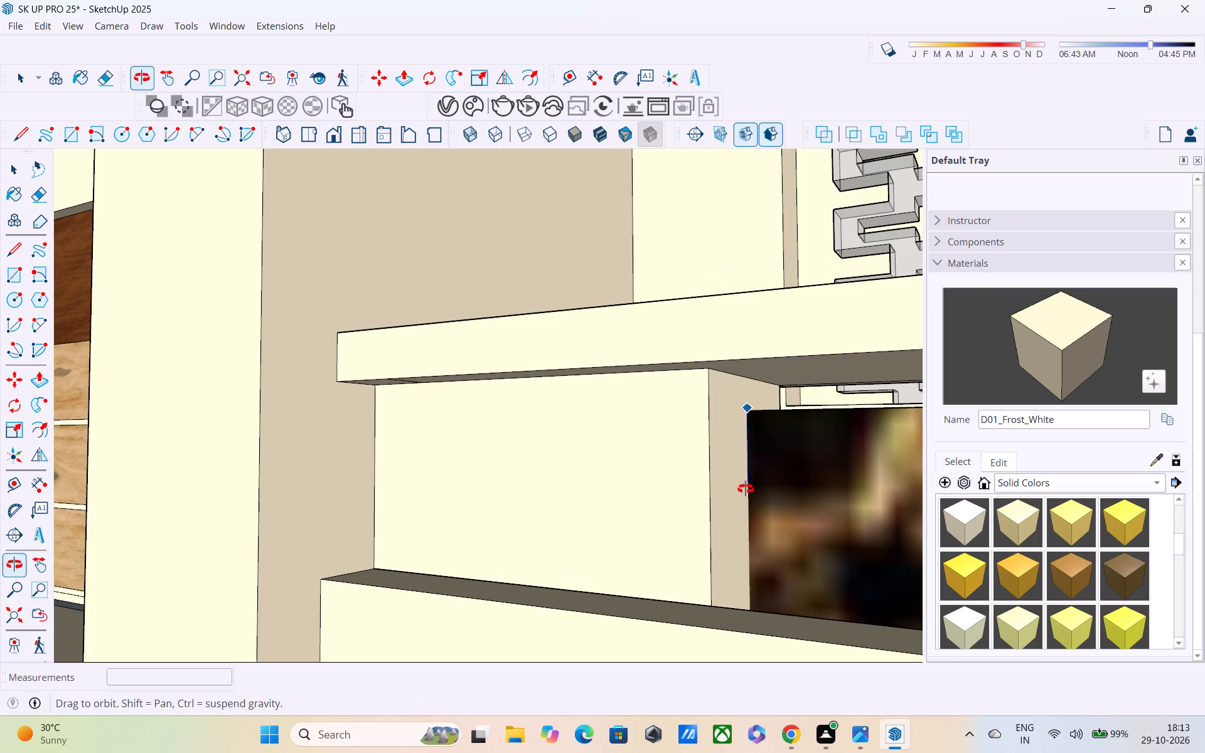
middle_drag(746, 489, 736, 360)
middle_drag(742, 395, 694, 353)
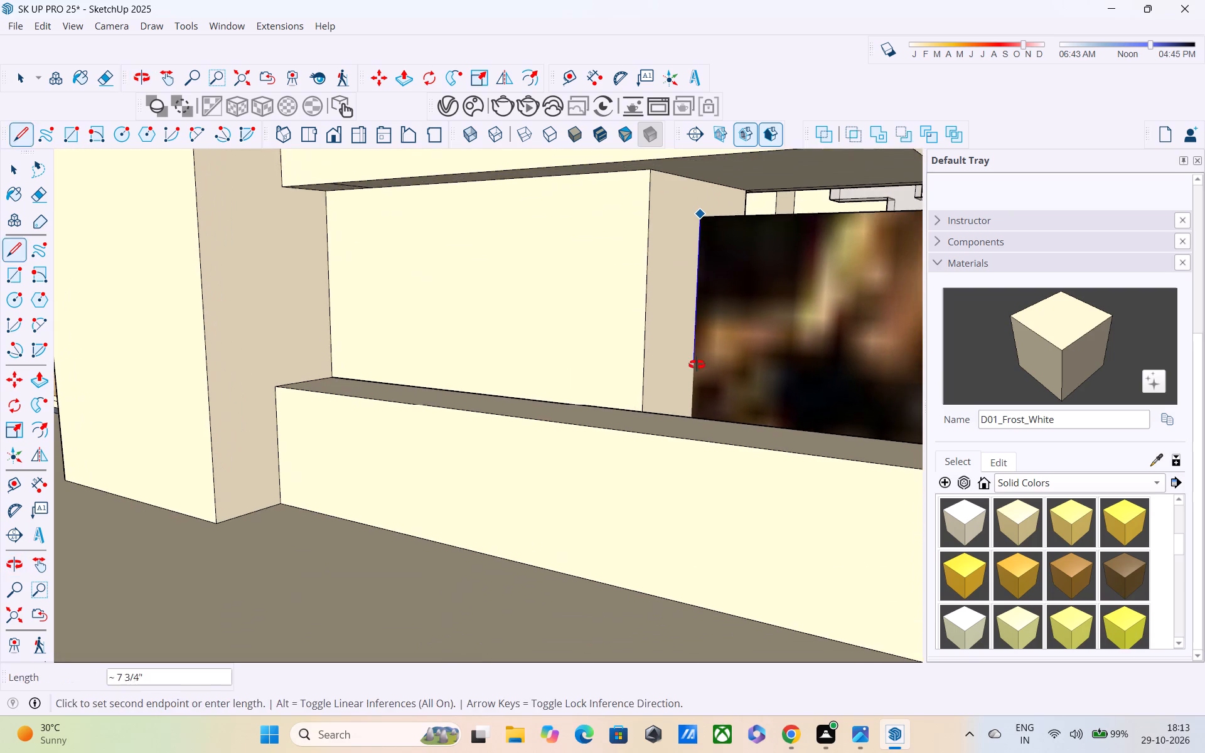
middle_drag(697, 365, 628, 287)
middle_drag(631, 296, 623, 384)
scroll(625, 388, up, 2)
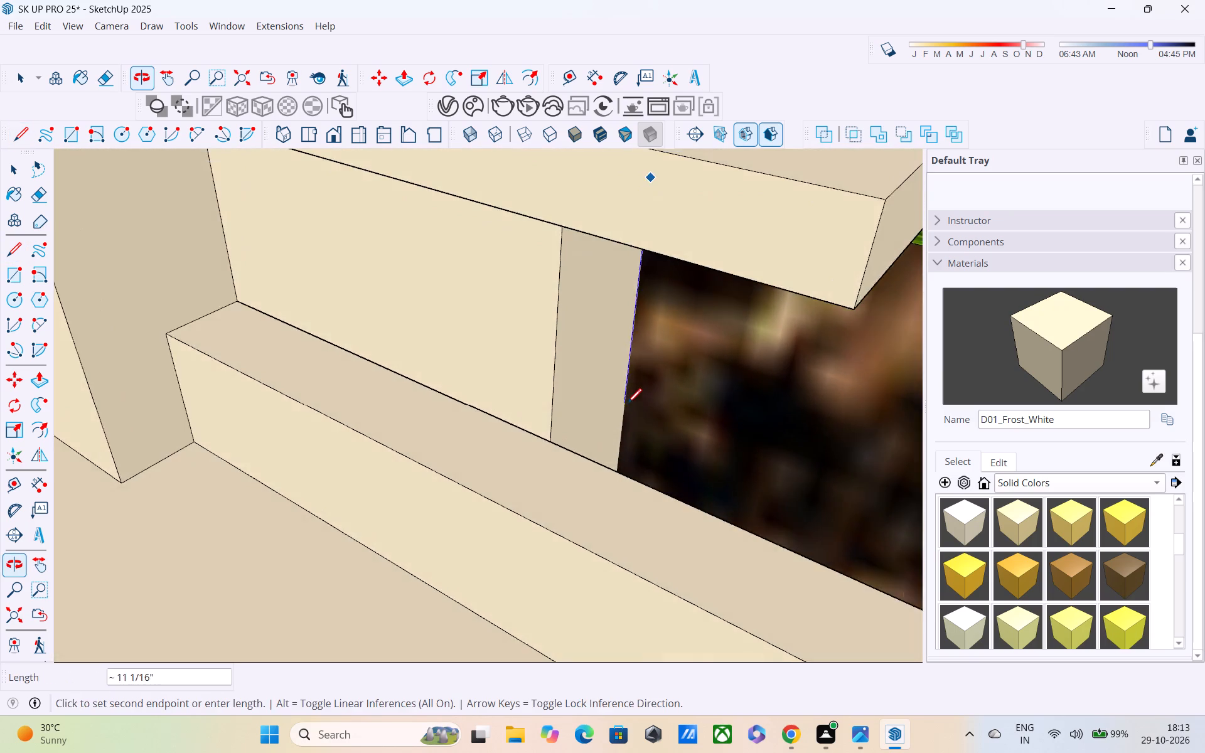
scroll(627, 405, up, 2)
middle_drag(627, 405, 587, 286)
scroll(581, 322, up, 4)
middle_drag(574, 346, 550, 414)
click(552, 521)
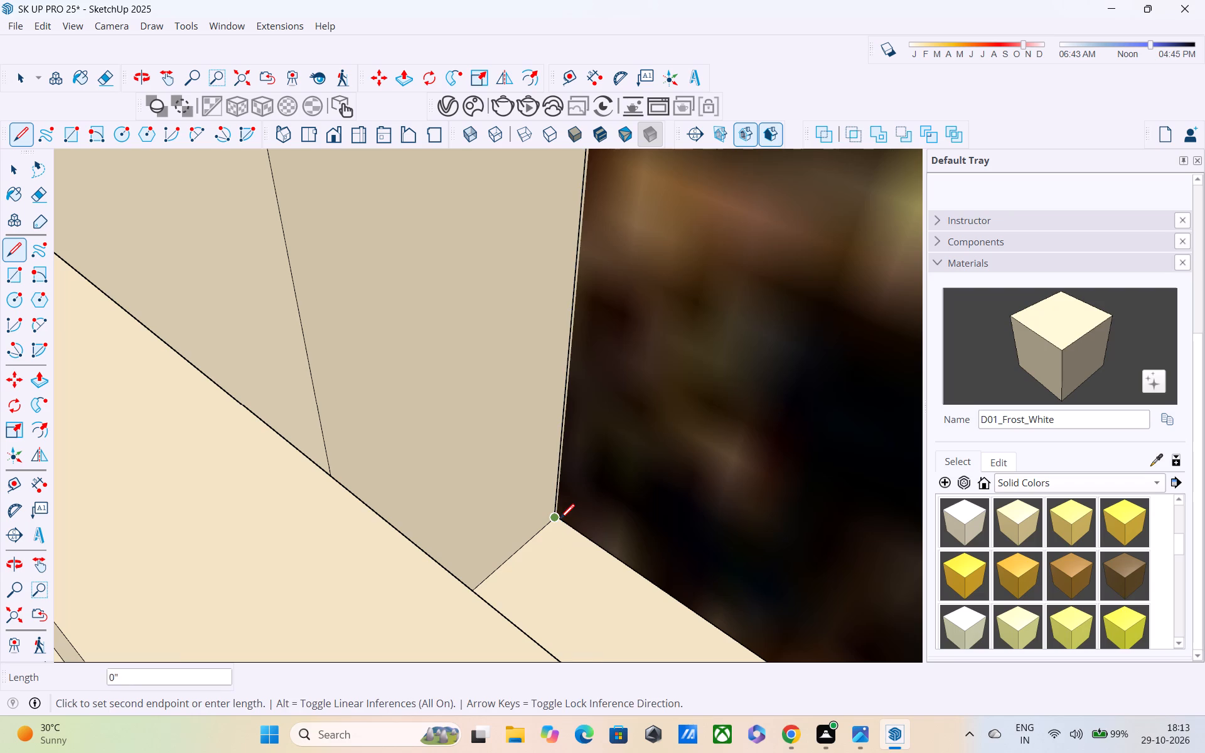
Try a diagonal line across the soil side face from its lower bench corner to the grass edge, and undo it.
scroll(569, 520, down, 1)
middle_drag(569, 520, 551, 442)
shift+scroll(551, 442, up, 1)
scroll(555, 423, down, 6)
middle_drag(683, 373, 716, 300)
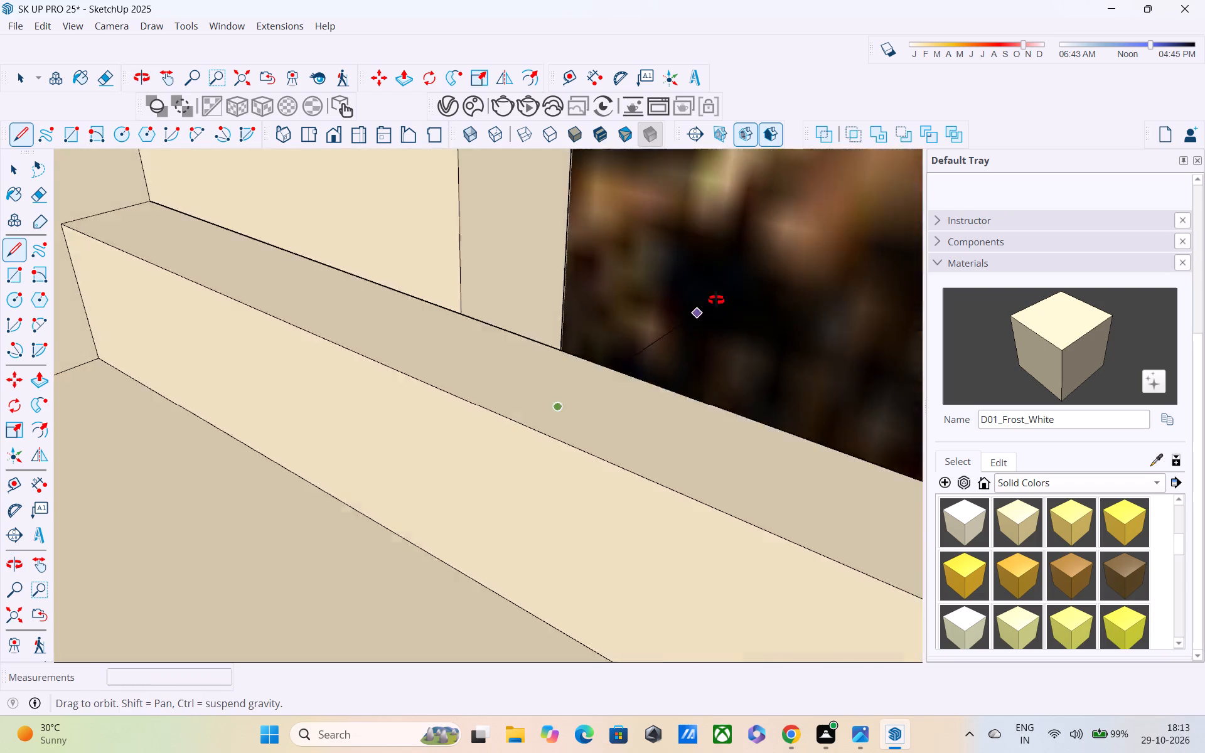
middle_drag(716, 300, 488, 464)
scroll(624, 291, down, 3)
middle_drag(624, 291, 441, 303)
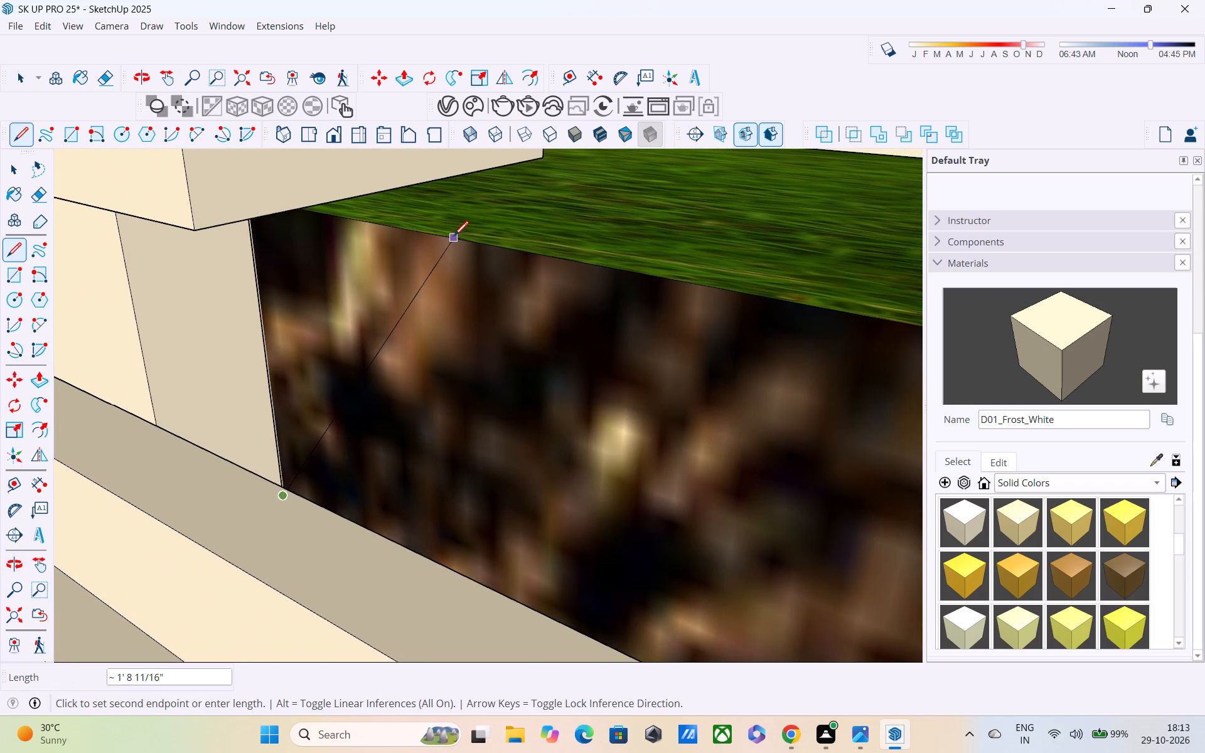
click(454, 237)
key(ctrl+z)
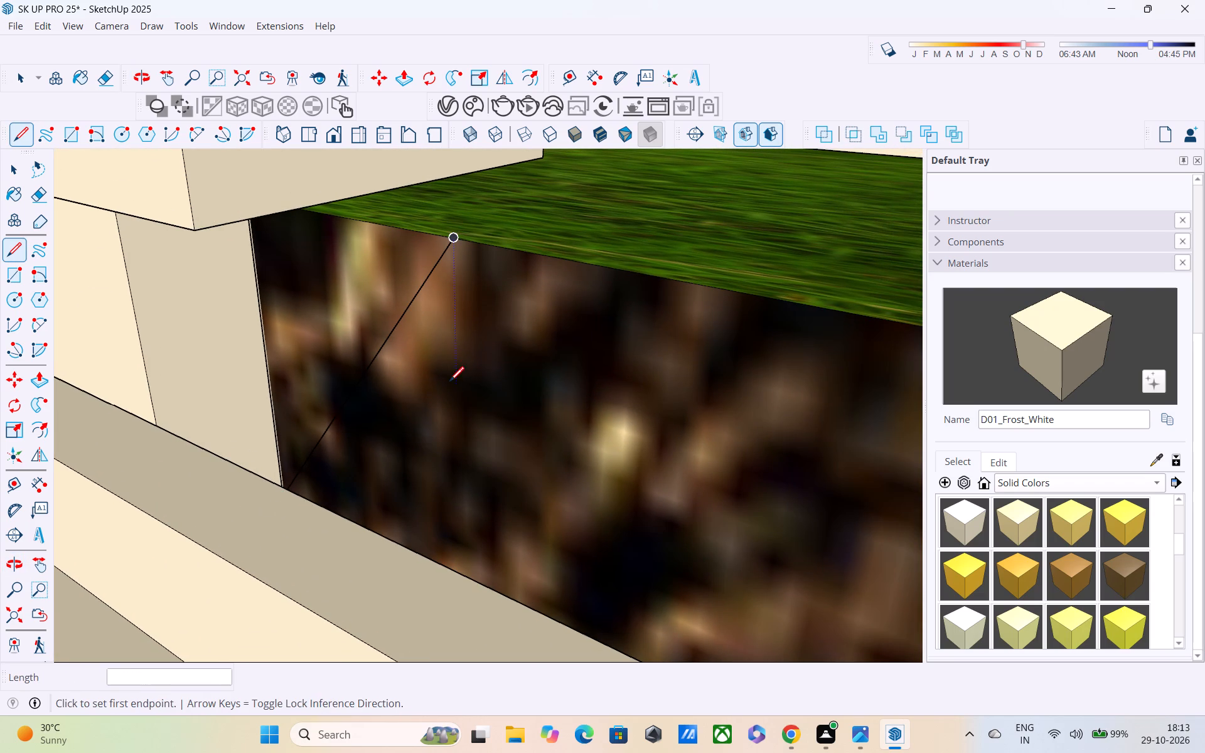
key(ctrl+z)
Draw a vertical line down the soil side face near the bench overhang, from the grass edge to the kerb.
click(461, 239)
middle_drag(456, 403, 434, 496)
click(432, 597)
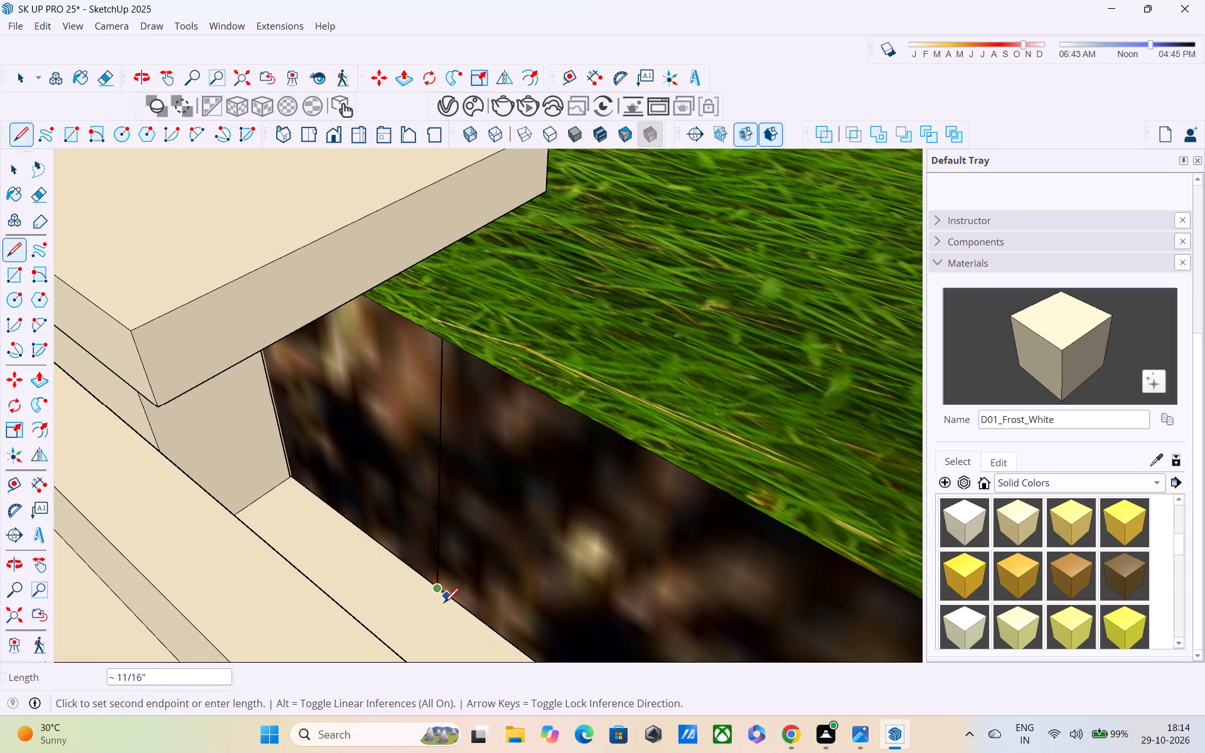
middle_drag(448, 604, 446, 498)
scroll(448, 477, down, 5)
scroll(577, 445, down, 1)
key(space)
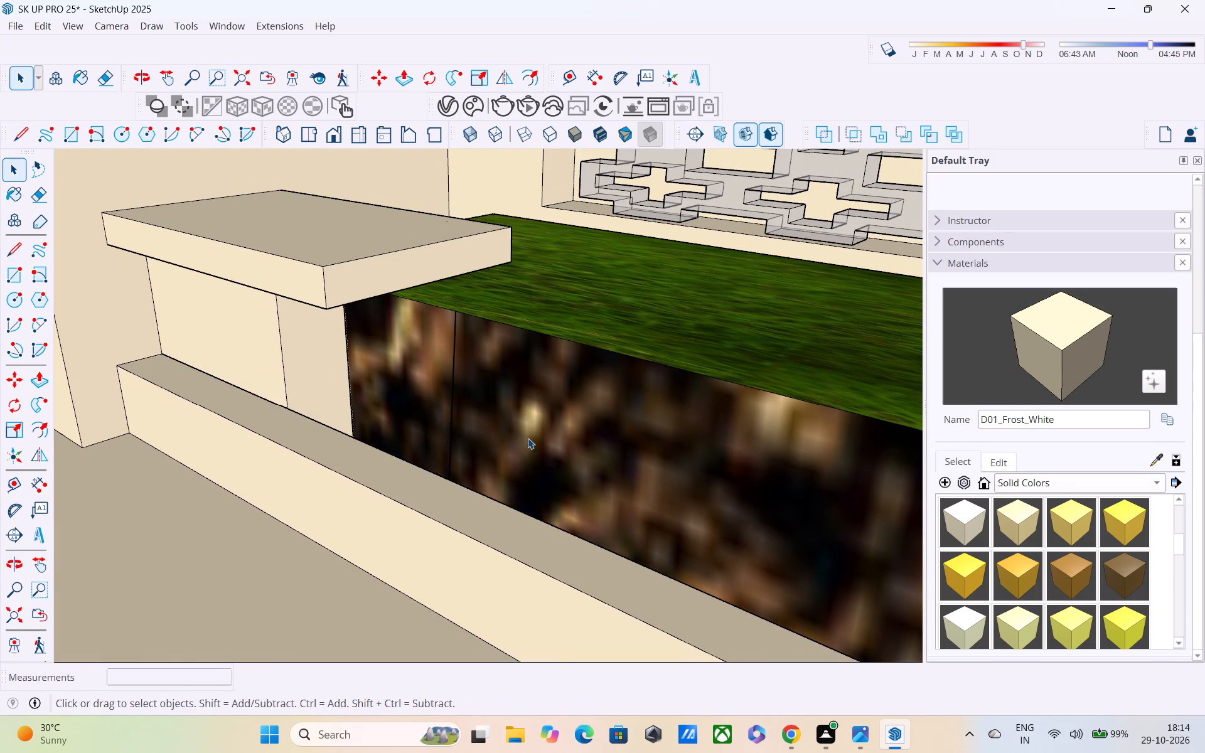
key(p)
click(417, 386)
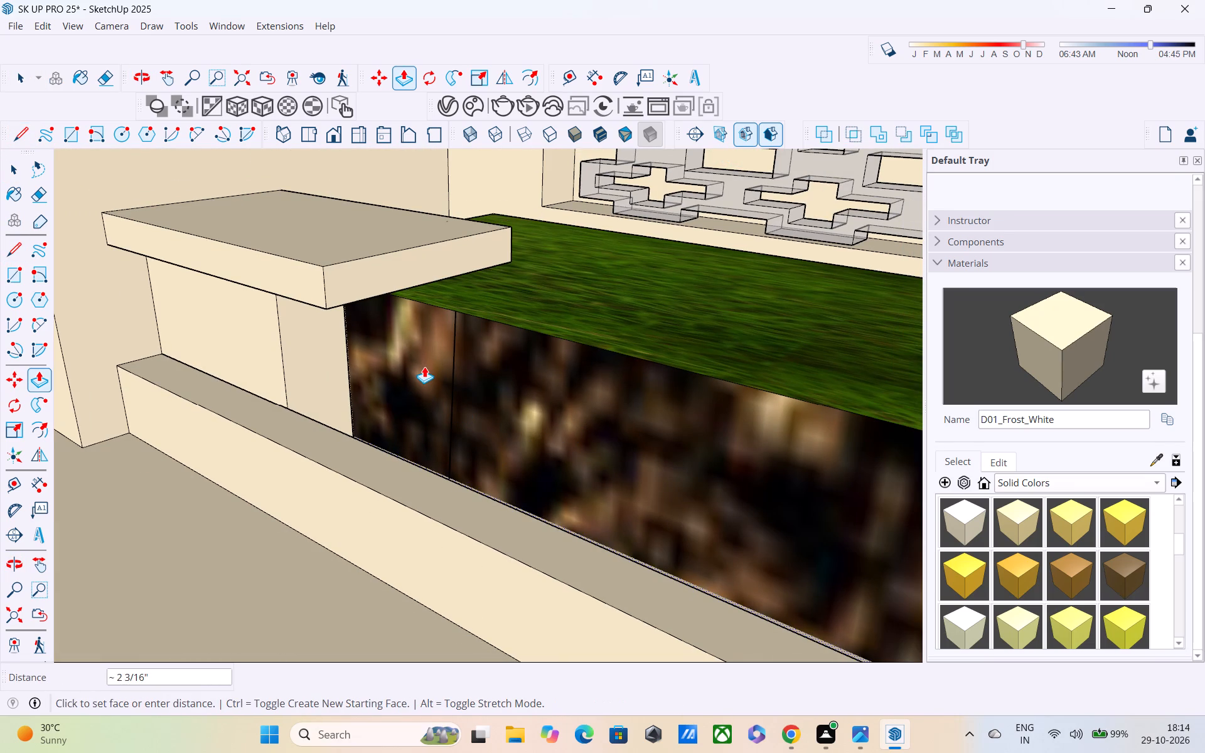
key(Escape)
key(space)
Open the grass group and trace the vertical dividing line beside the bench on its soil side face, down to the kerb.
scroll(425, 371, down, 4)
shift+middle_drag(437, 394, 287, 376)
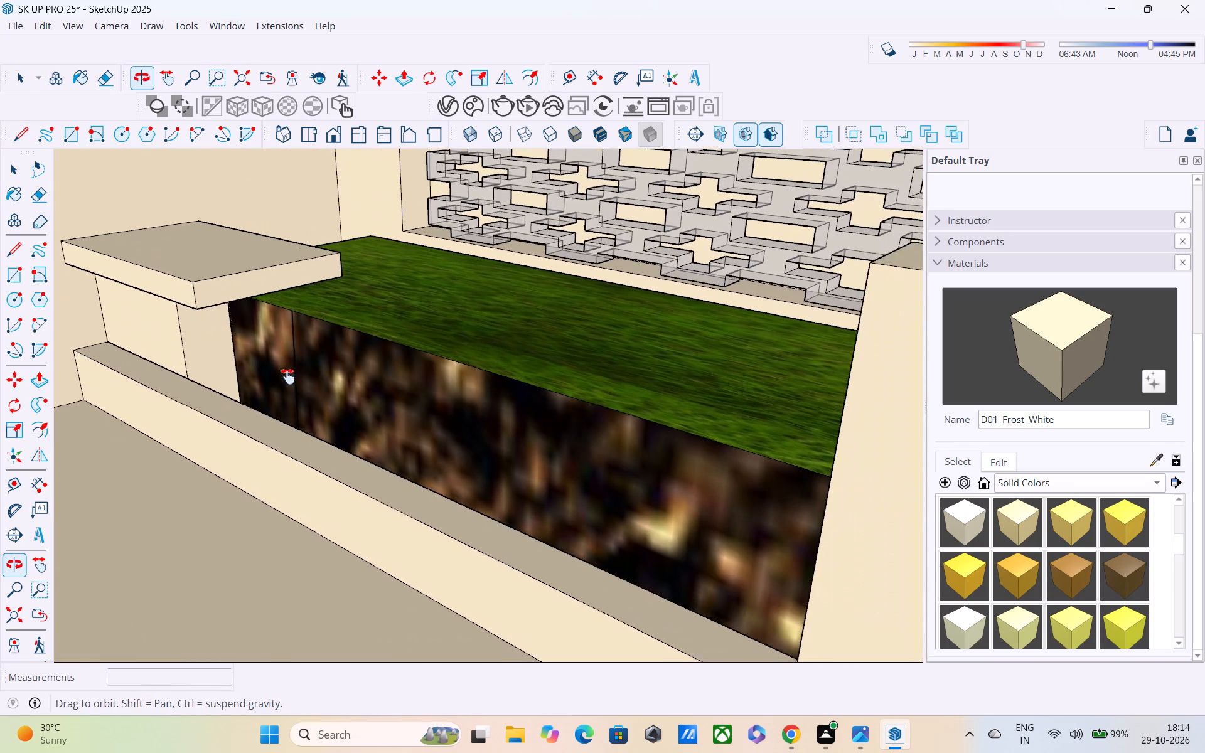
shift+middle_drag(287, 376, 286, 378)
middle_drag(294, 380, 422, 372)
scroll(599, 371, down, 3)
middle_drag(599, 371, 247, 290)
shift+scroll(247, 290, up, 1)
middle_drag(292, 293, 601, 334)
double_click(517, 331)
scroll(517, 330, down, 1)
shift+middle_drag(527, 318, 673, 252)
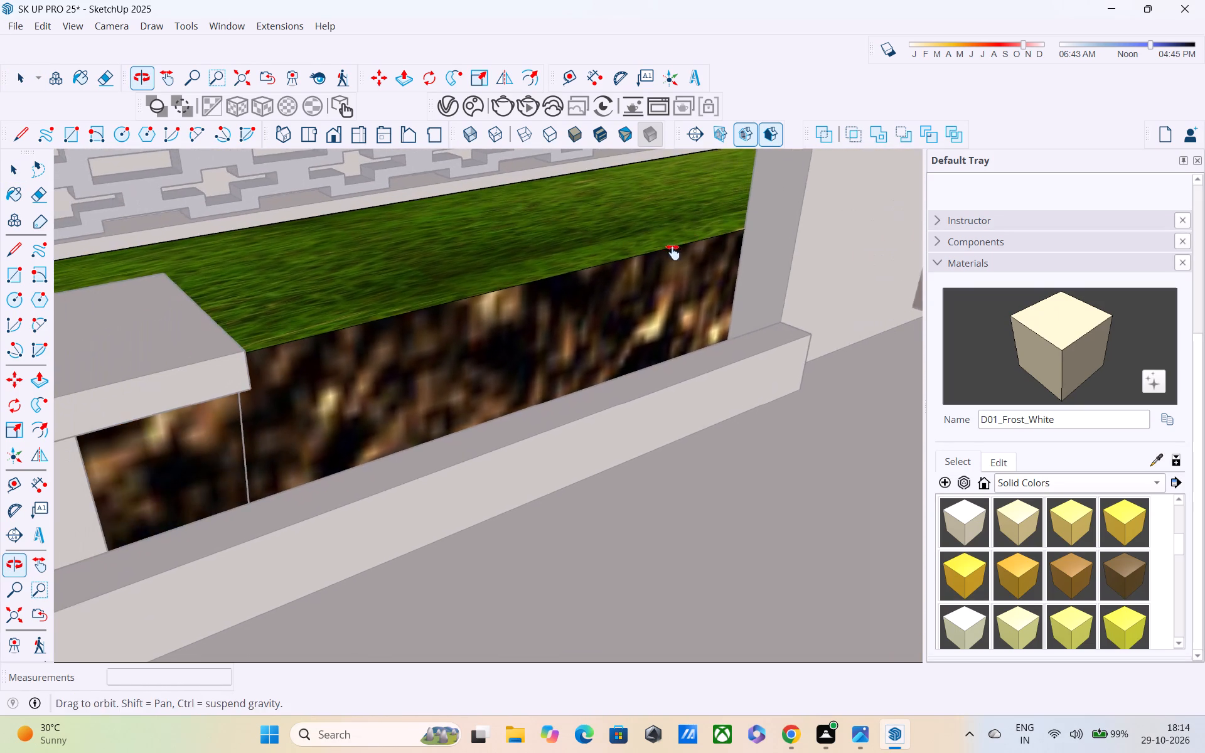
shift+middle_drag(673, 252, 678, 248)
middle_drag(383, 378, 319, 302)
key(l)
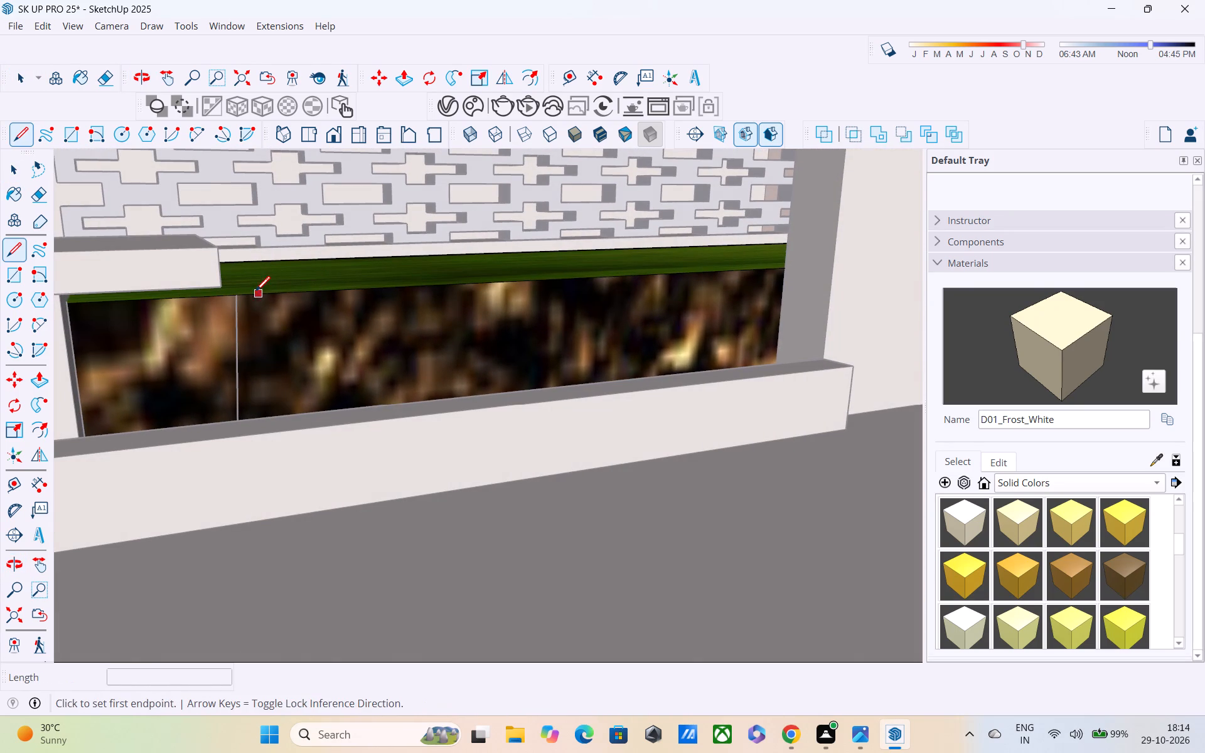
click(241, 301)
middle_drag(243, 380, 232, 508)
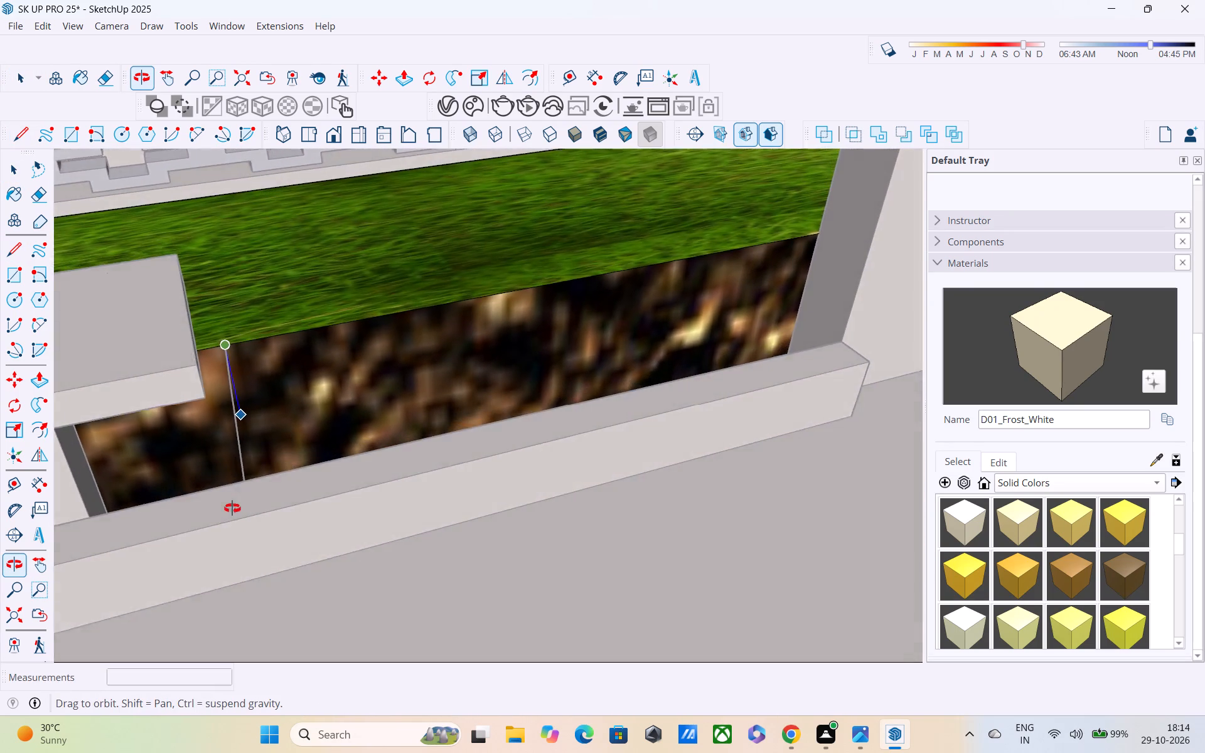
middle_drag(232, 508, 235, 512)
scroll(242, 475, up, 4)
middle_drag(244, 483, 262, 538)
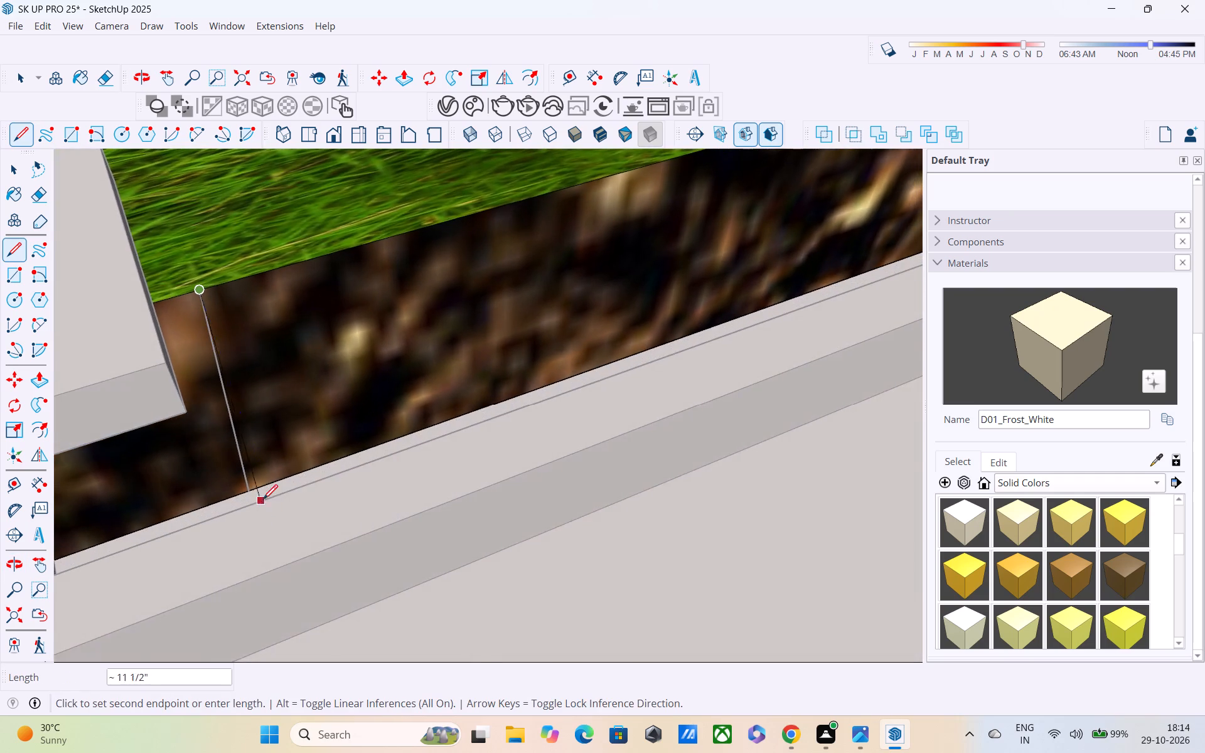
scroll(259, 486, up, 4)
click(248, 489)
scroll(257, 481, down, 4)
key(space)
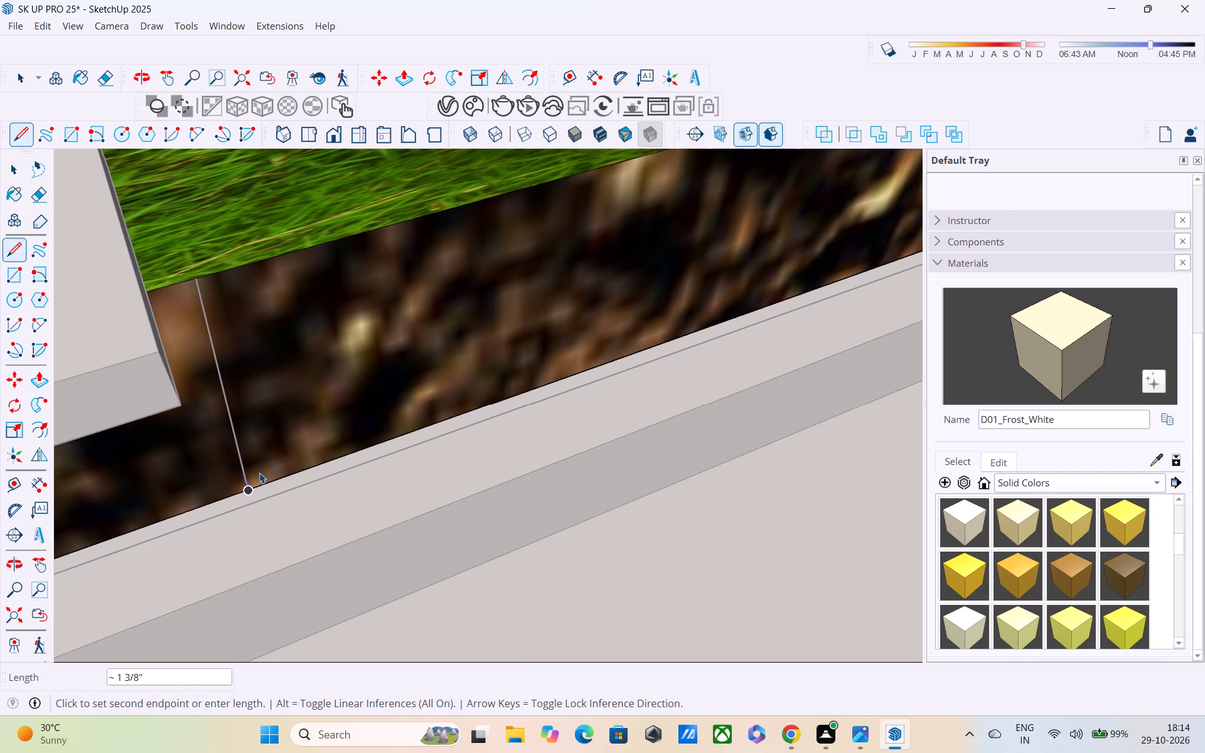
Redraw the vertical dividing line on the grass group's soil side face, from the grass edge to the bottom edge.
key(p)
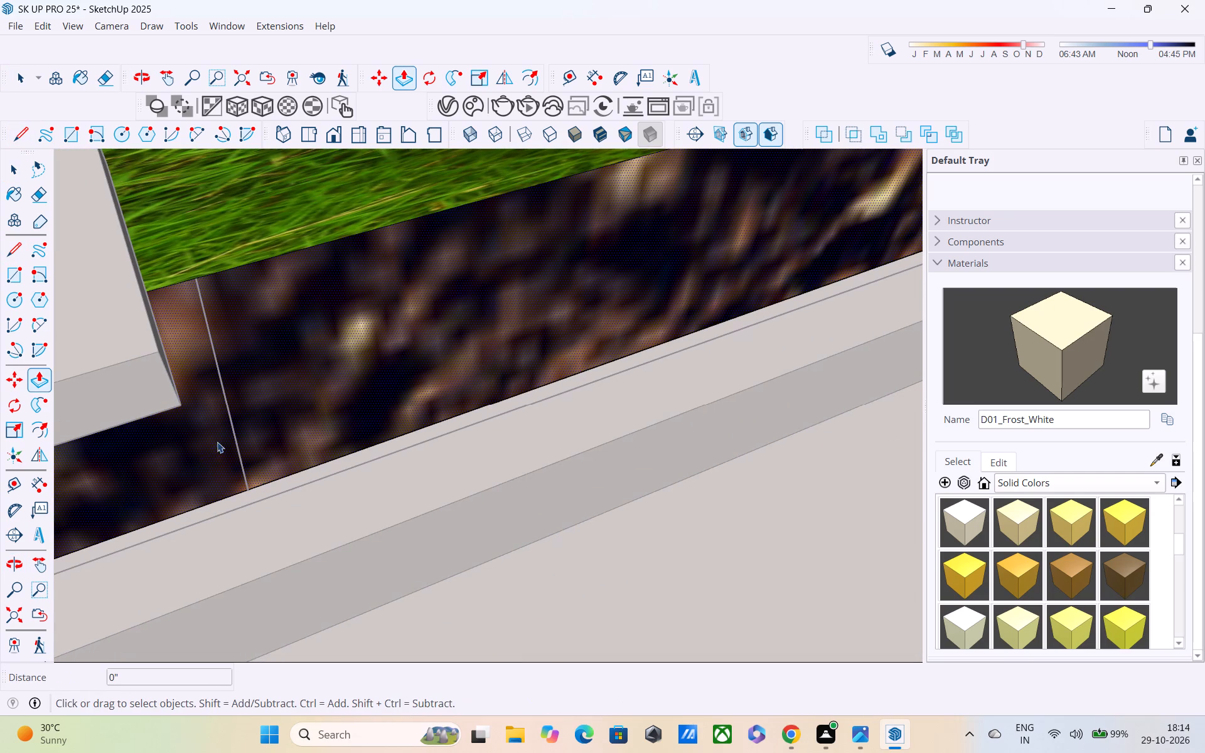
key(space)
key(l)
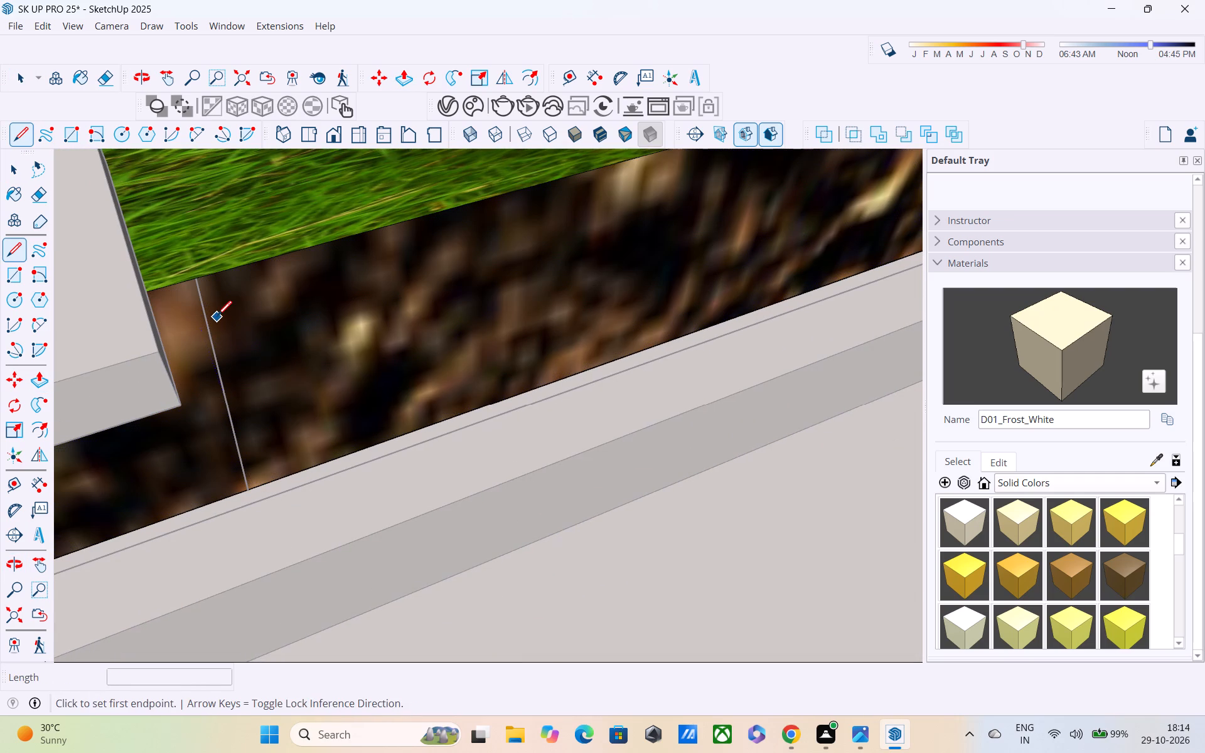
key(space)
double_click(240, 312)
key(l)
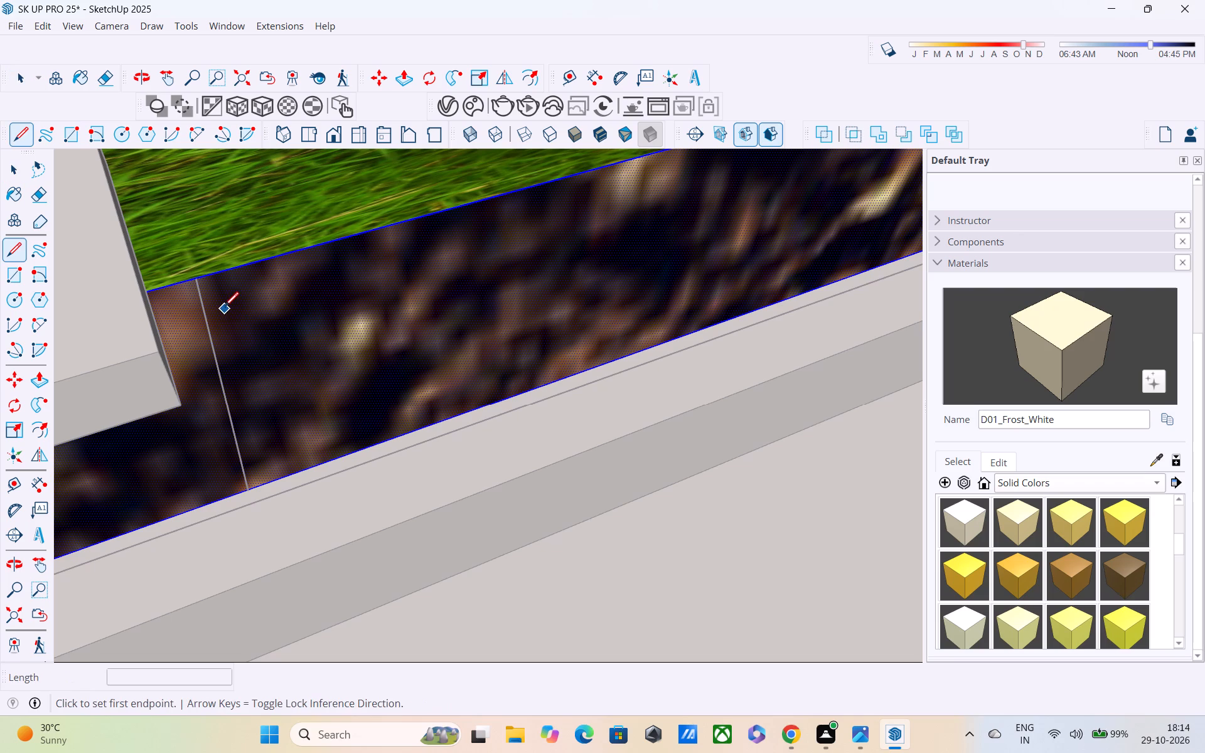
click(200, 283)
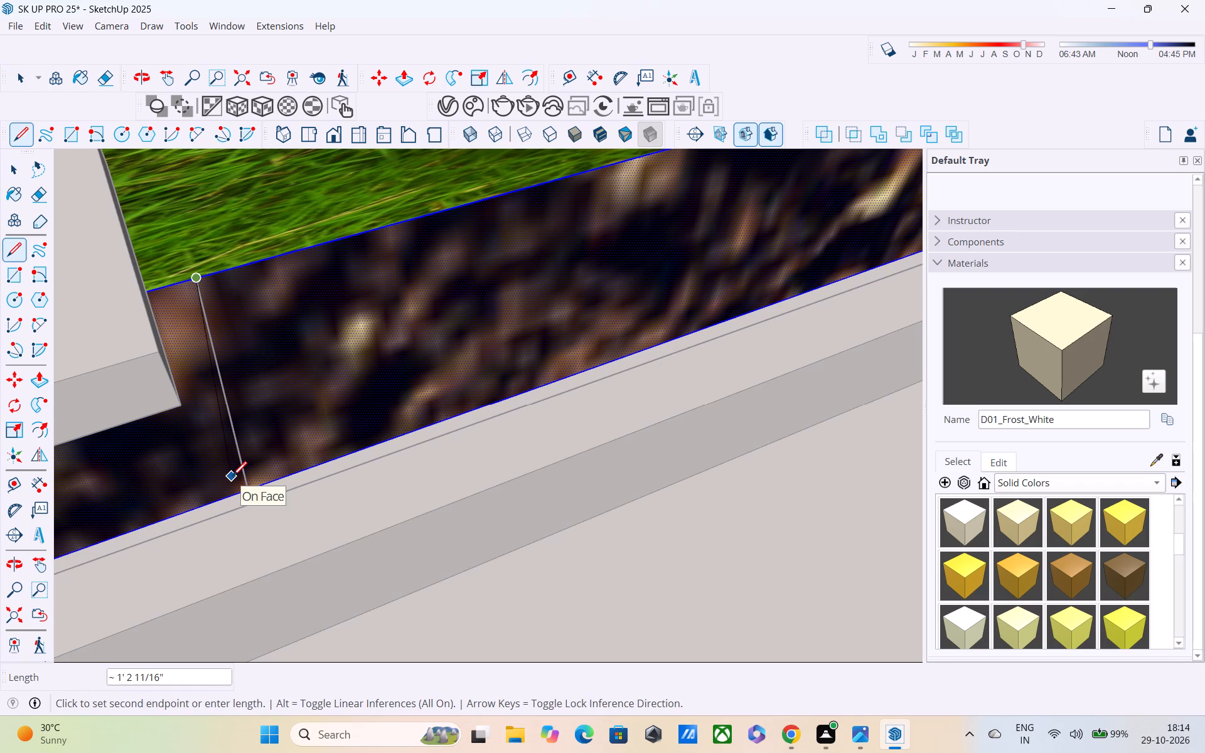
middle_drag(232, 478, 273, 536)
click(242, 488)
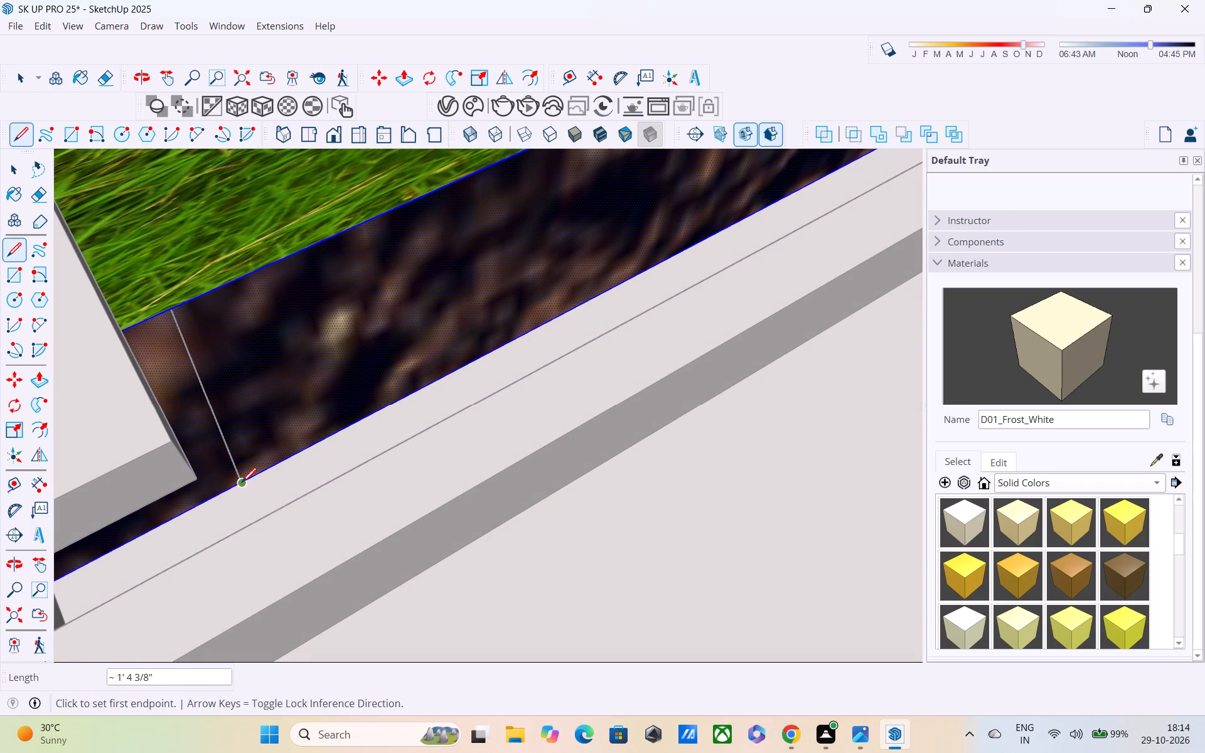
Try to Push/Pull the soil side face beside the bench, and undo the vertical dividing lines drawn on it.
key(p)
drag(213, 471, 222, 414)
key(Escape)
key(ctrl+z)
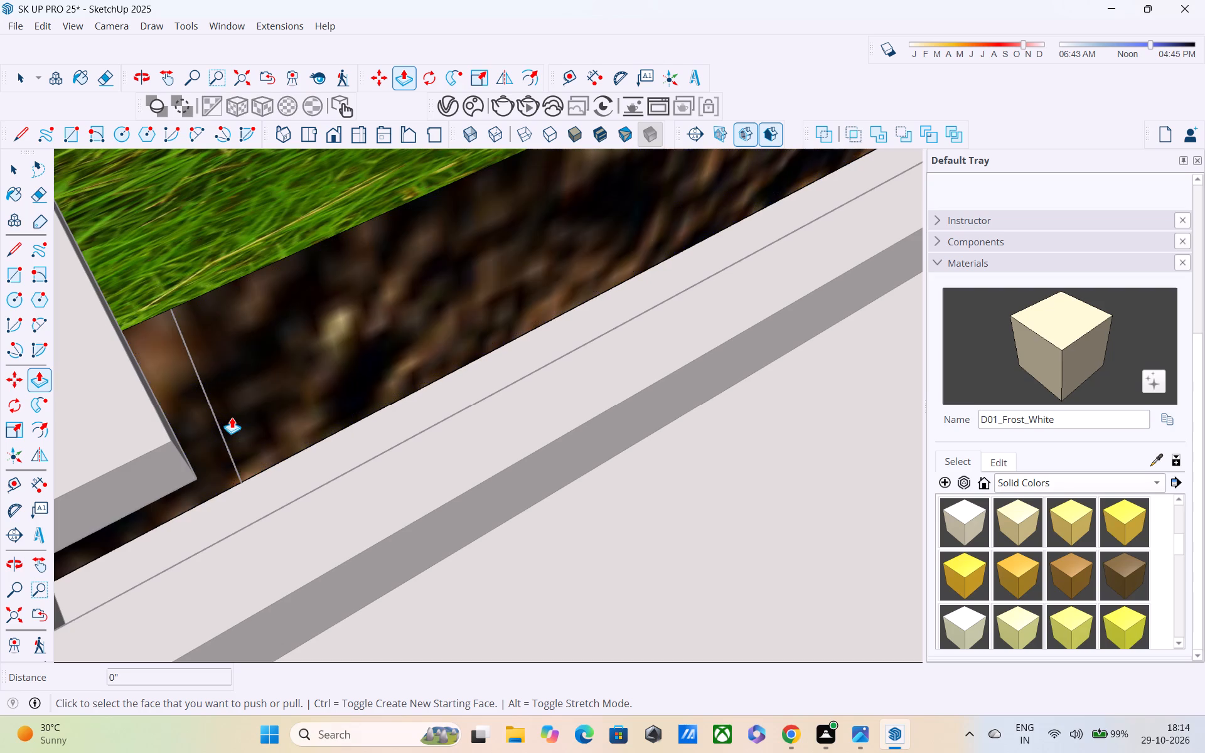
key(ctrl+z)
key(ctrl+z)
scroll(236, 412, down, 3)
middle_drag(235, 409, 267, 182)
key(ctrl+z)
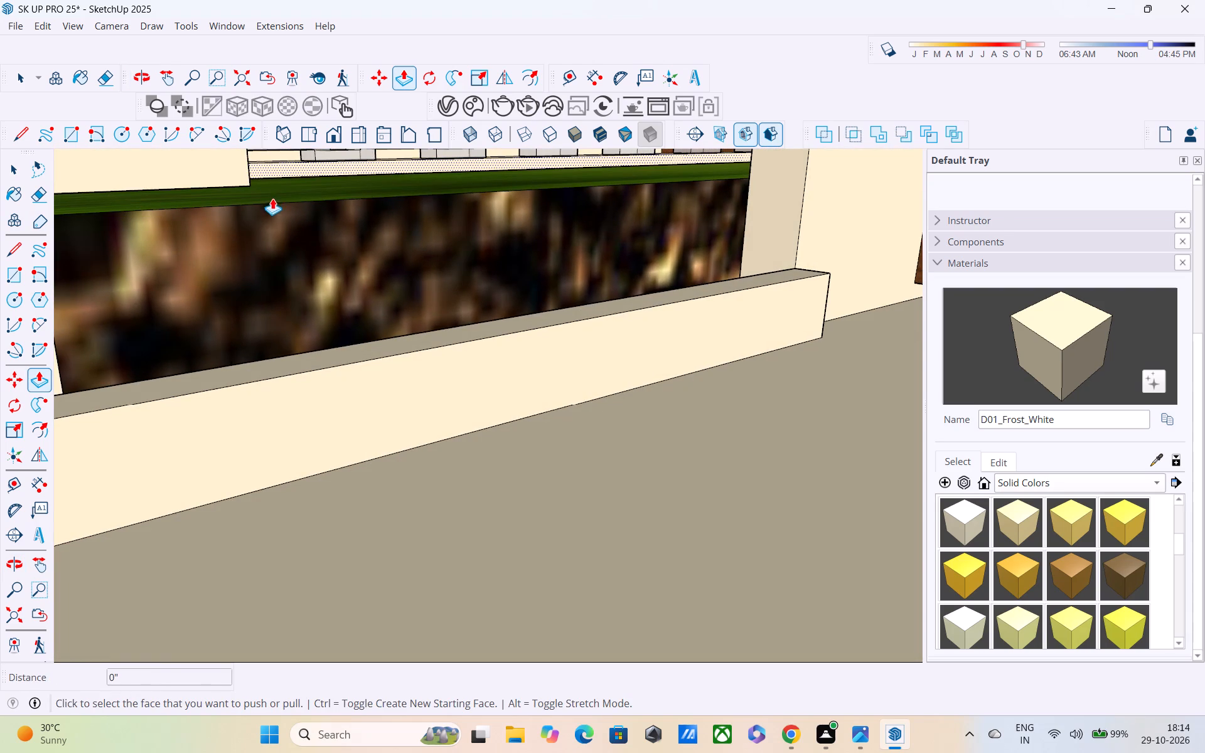
Reopen the grass group and examine its soil side face between the bench, kerb and front boundary wall.
key(space)
double_click(290, 264)
middle_drag(305, 262, 136, 184)
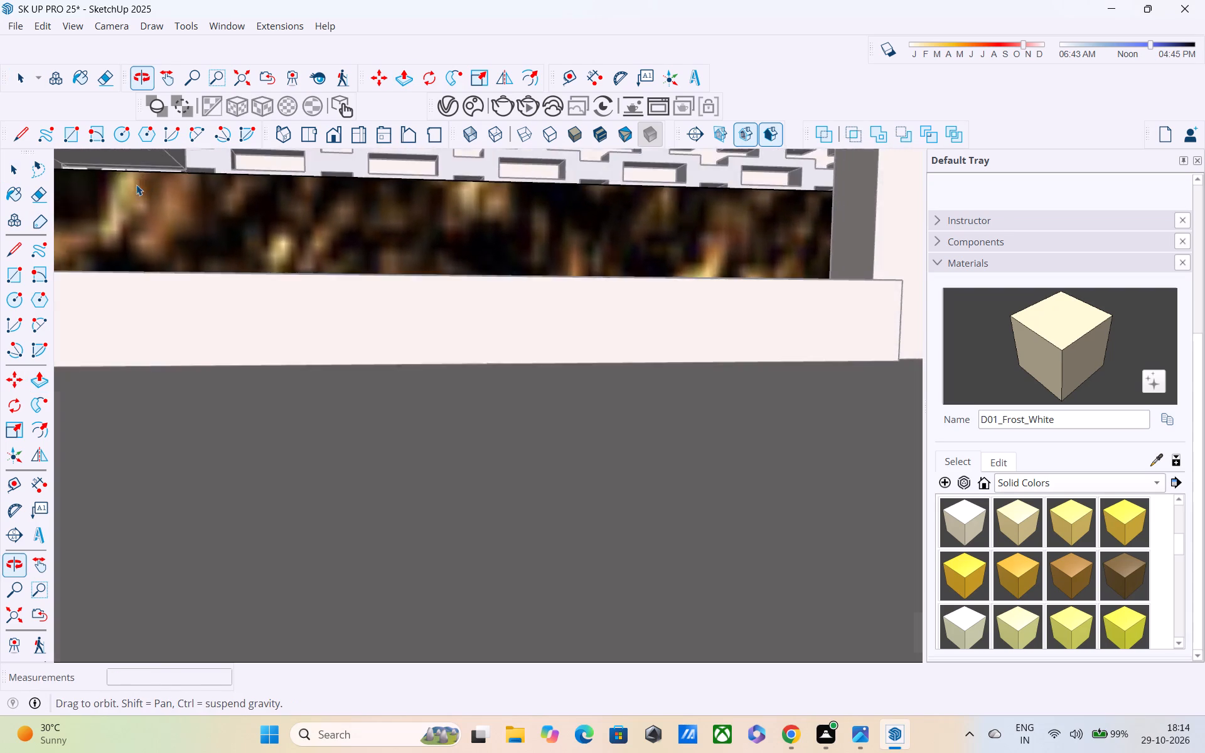
middle_drag(136, 184, 136, 186)
scroll(202, 170, down, 4)
shift+middle_drag(243, 221, 287, 577)
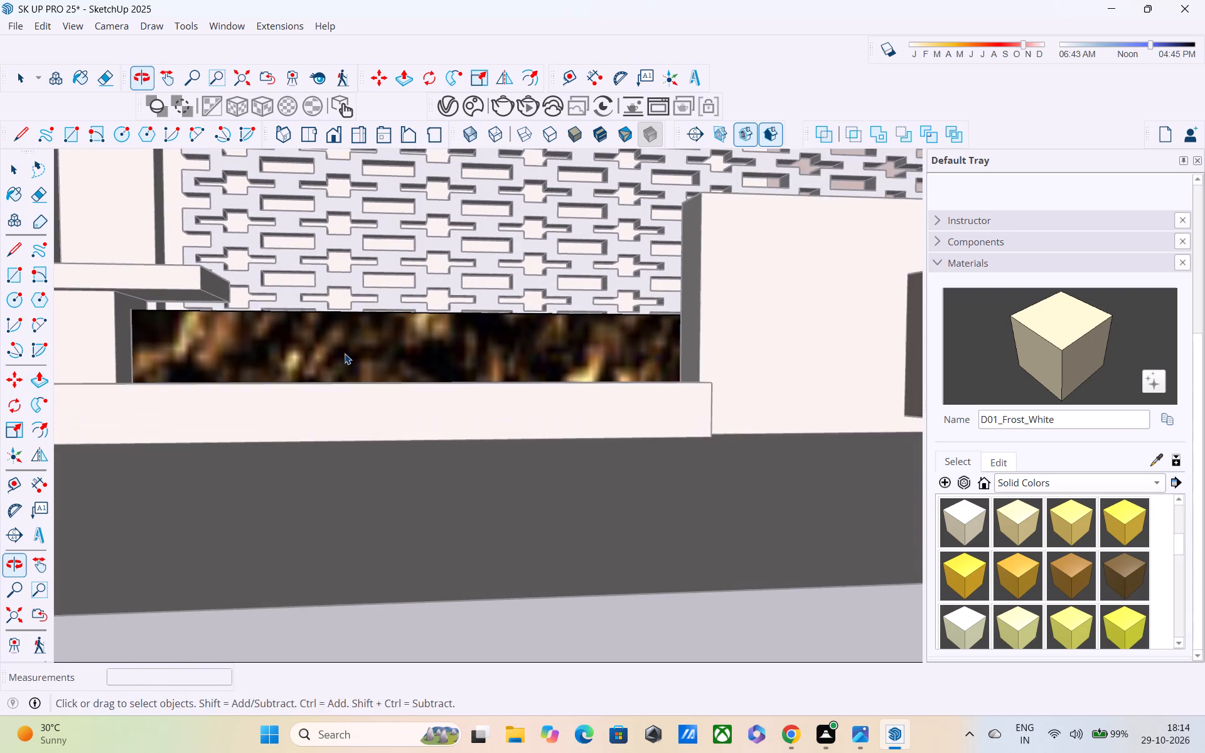
middle_drag(346, 351, 362, 579)
scroll(376, 405, up, 1)
scroll(377, 390, down, 5)
middle_drag(380, 386, 424, 485)
scroll(424, 485, up, 1)
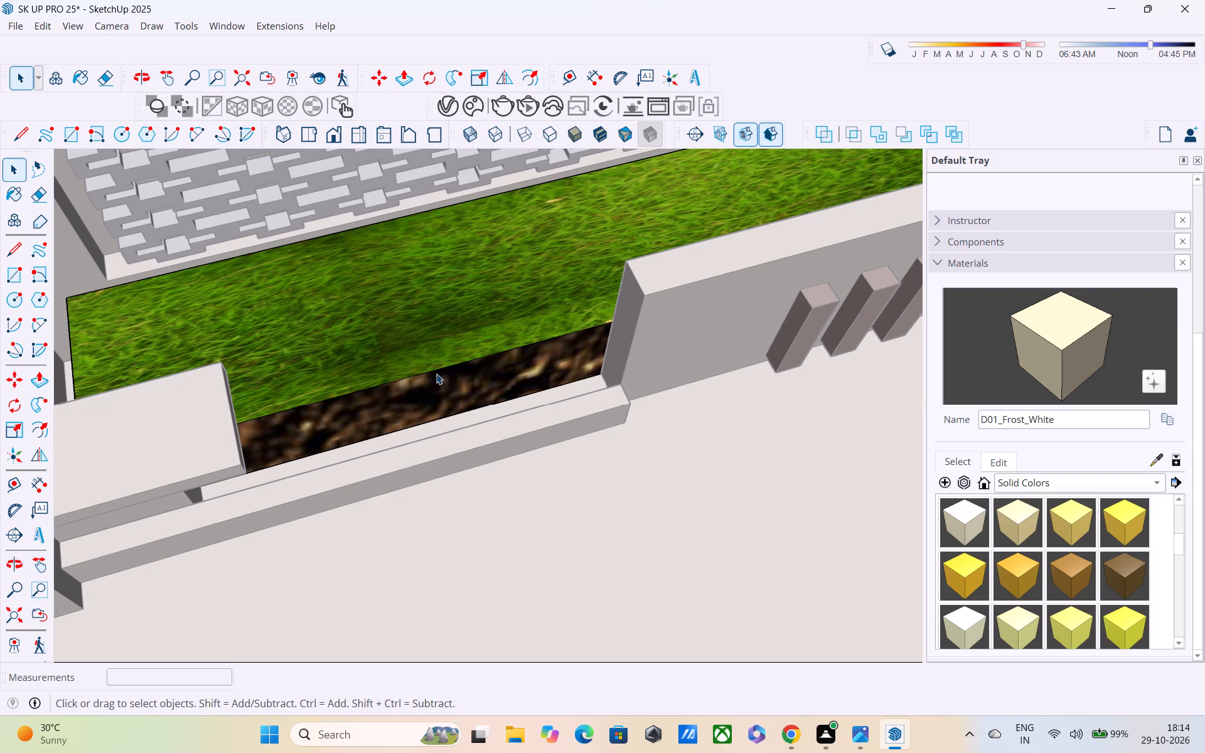
scroll(437, 373, down, 1)
middle_drag(437, 373, 435, 325)
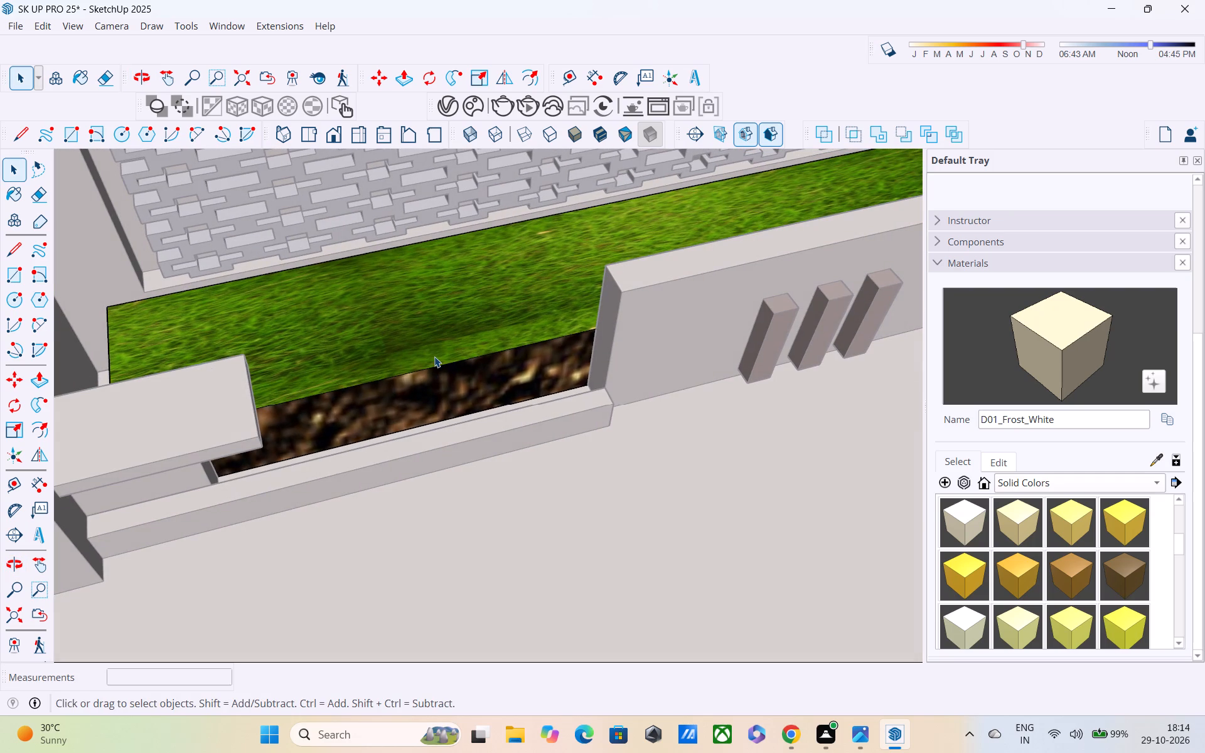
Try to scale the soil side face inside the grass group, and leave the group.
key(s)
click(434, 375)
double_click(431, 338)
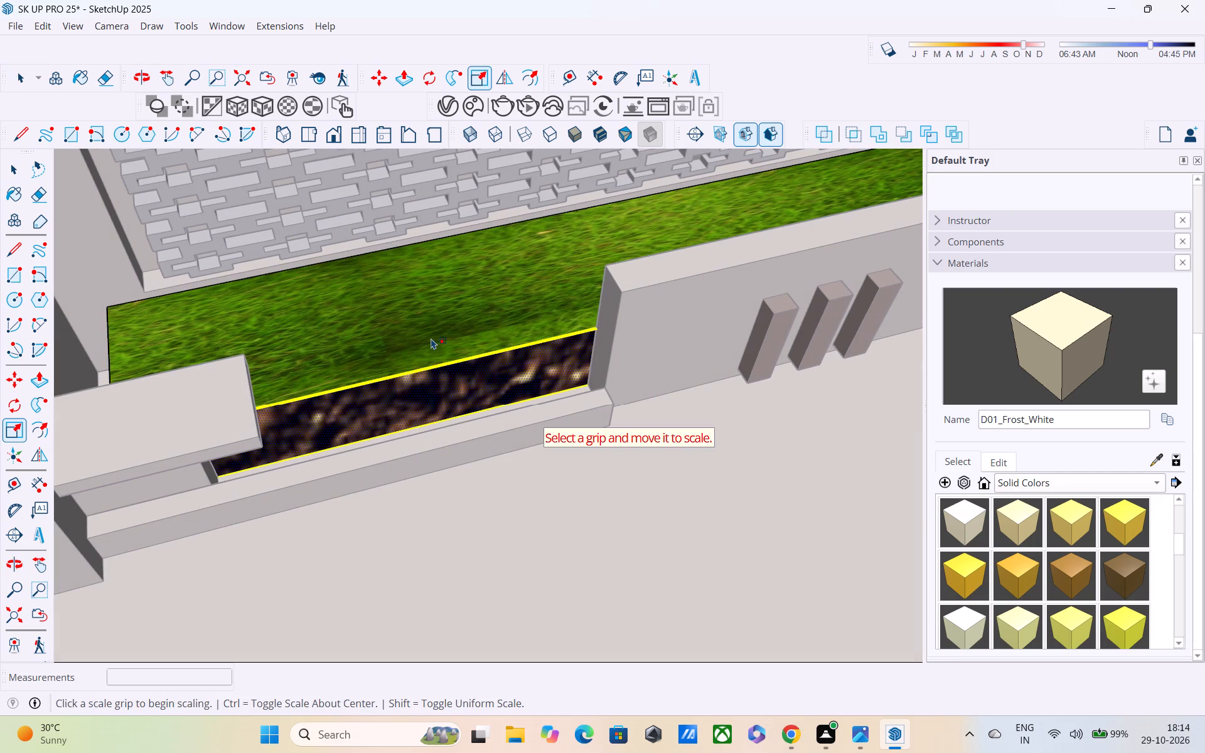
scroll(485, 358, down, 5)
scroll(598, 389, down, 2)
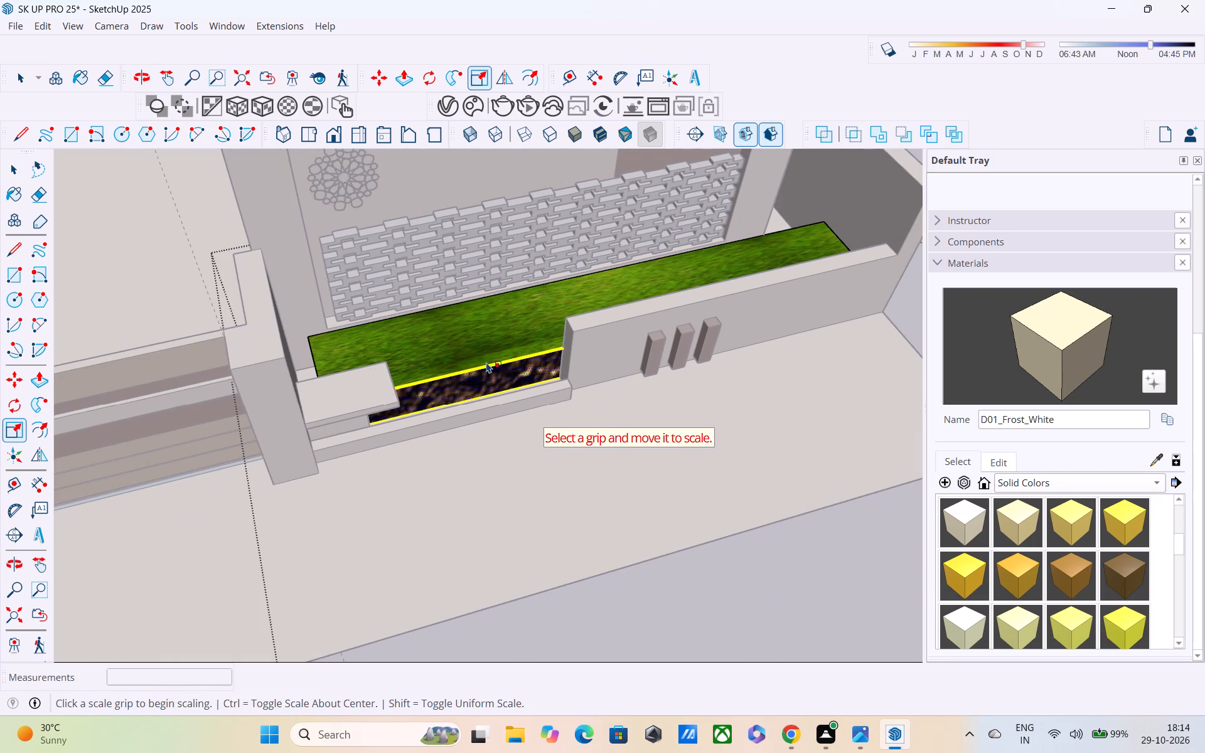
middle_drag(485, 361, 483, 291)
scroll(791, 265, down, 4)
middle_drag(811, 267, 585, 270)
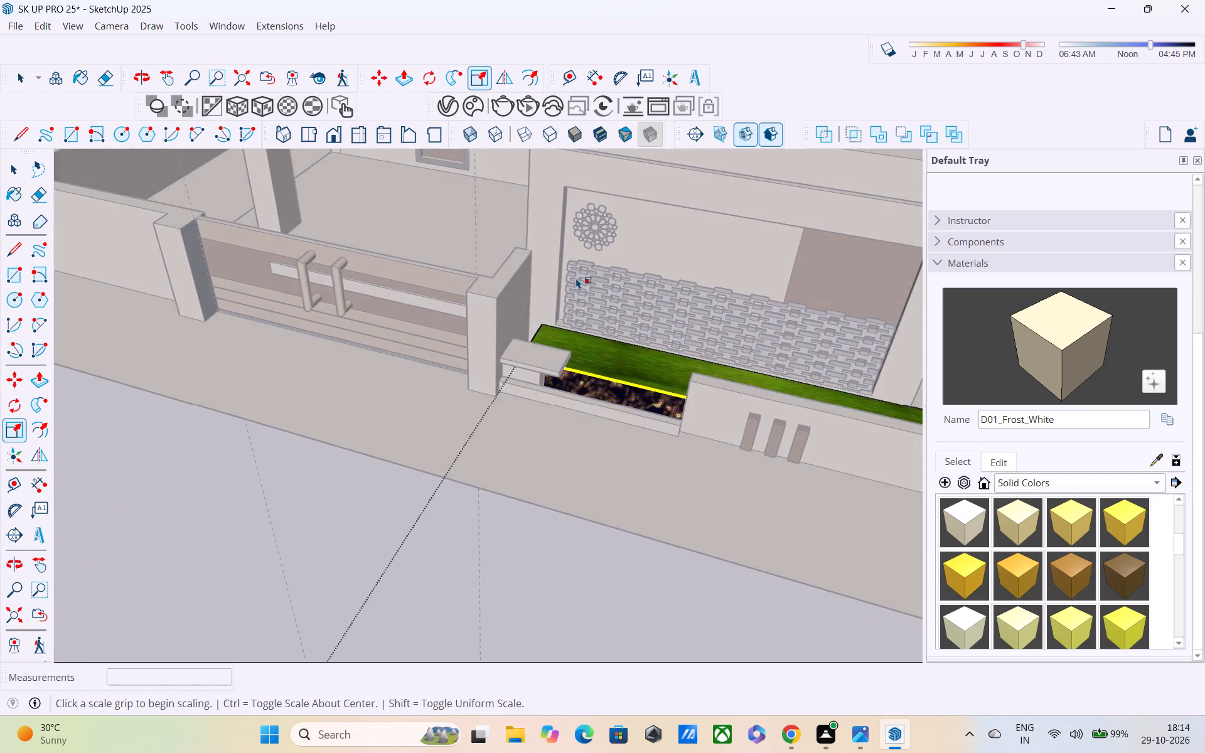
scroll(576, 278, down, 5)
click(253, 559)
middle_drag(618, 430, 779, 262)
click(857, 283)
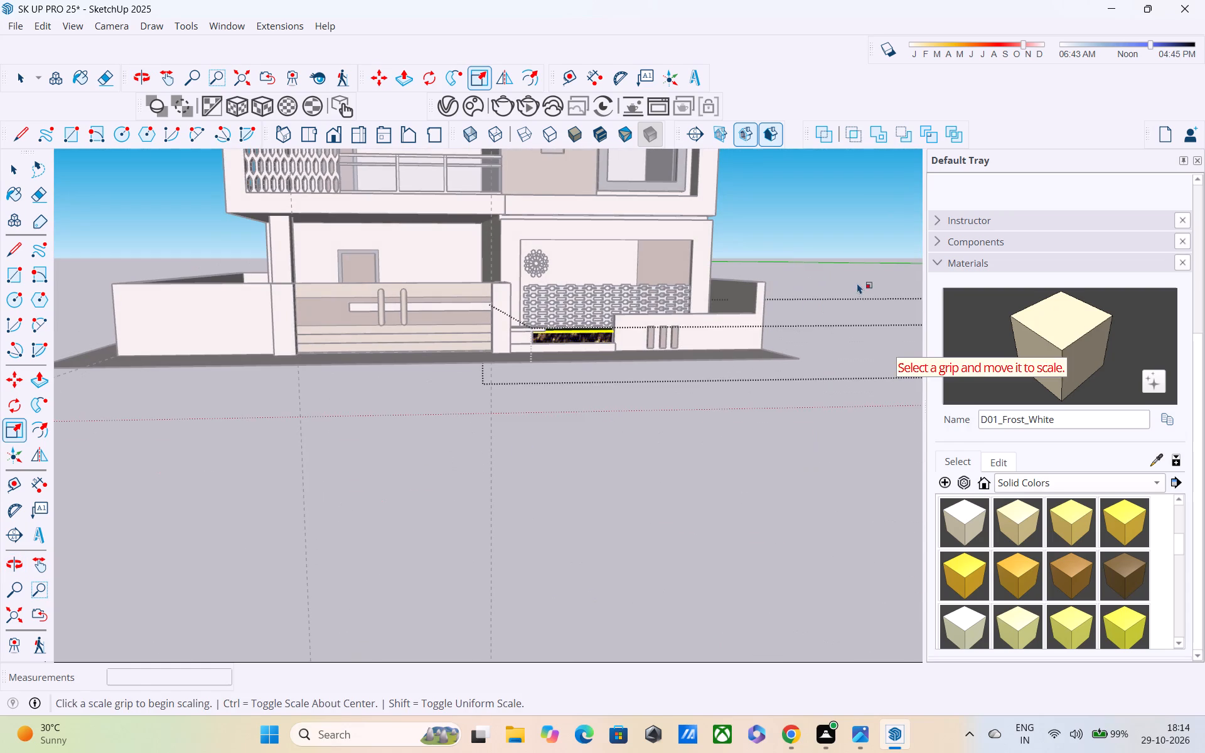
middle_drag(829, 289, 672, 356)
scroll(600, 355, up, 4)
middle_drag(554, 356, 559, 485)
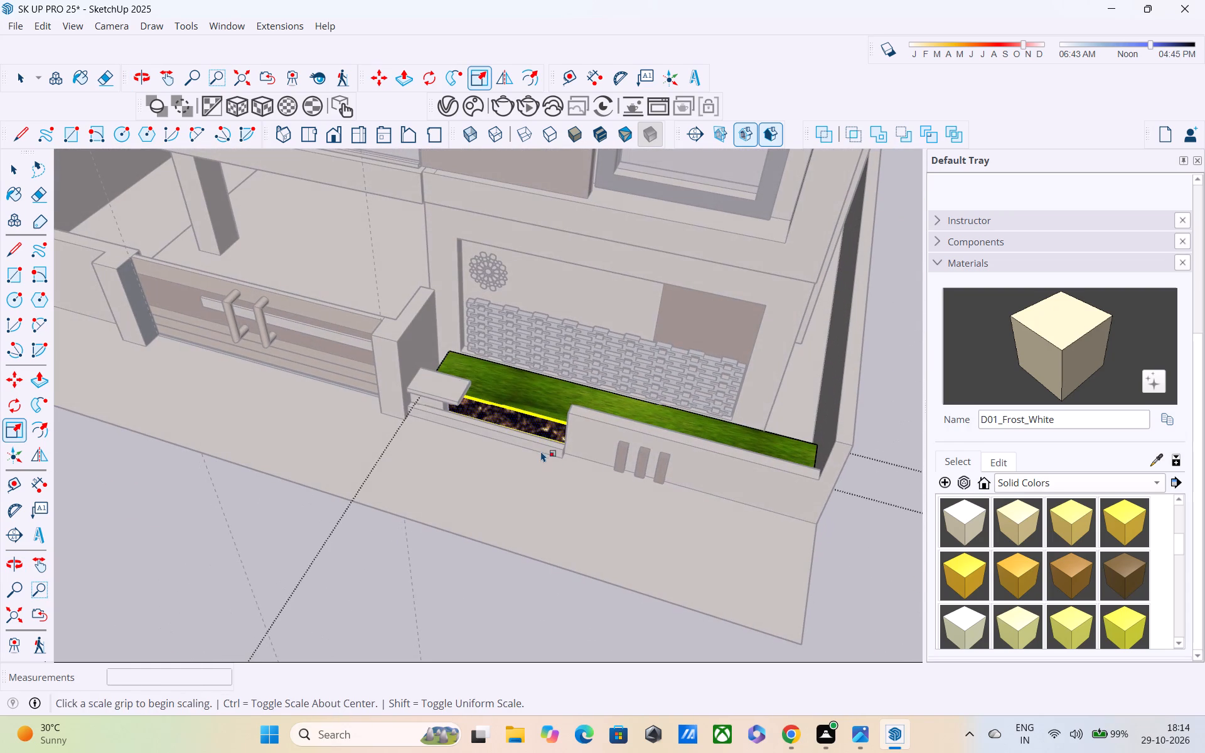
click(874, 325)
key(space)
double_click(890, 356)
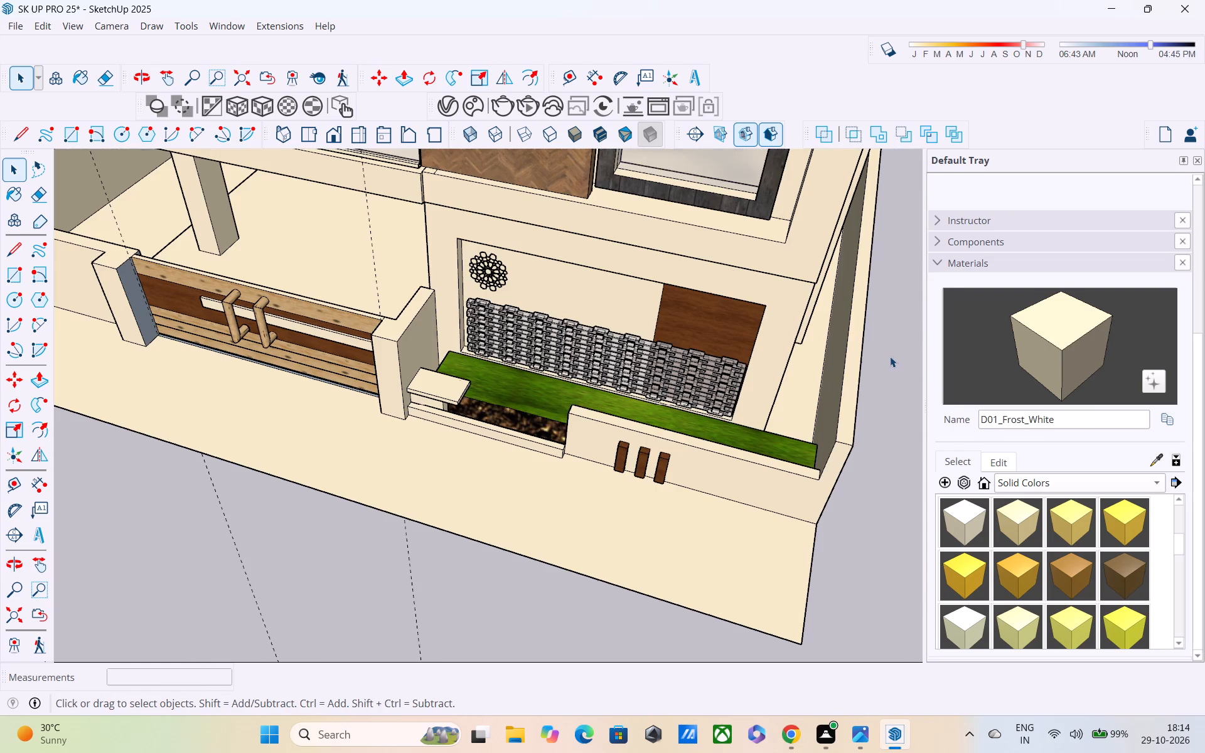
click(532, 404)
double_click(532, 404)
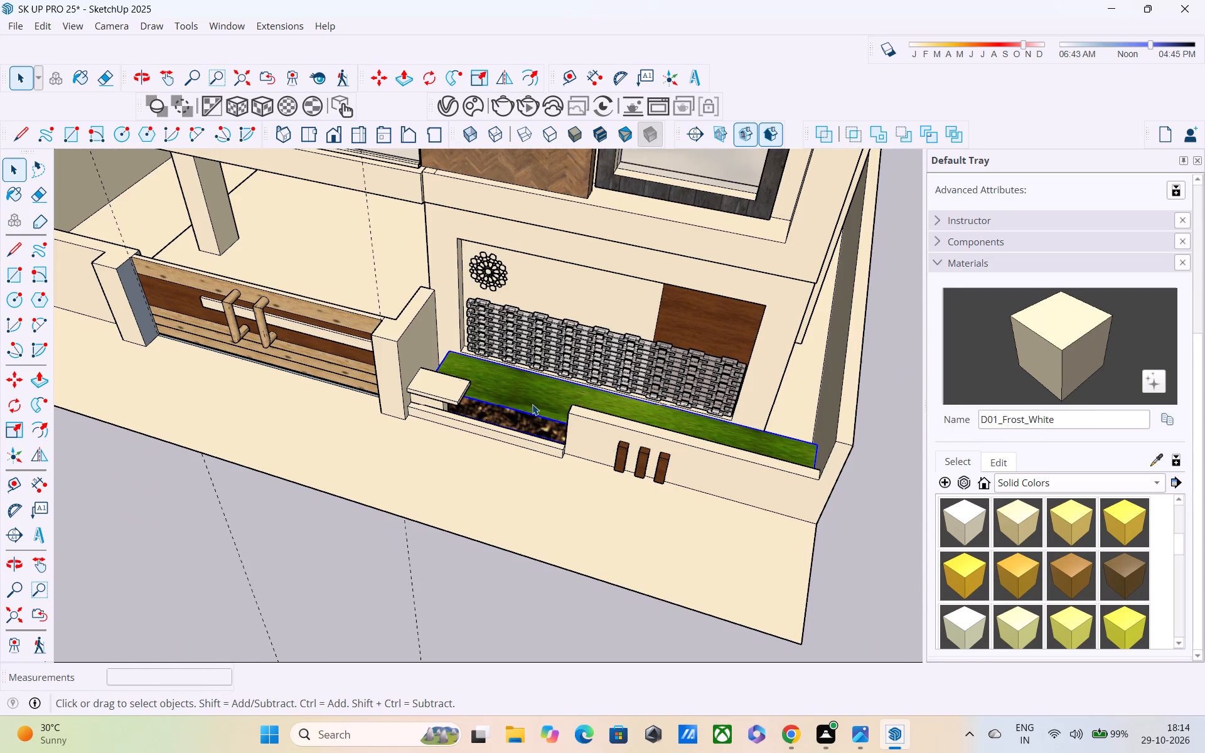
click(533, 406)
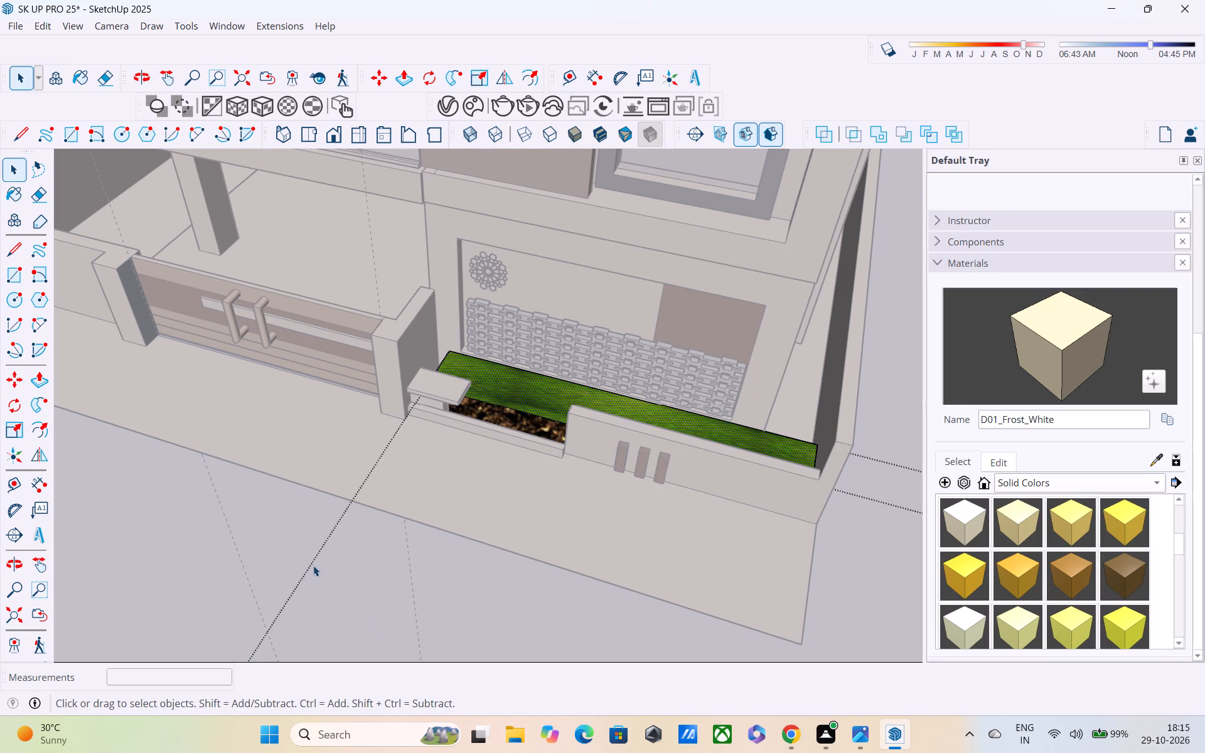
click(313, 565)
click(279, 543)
Scale the whole grass group's height down along the blue axis to about 0.58.
click(517, 422)
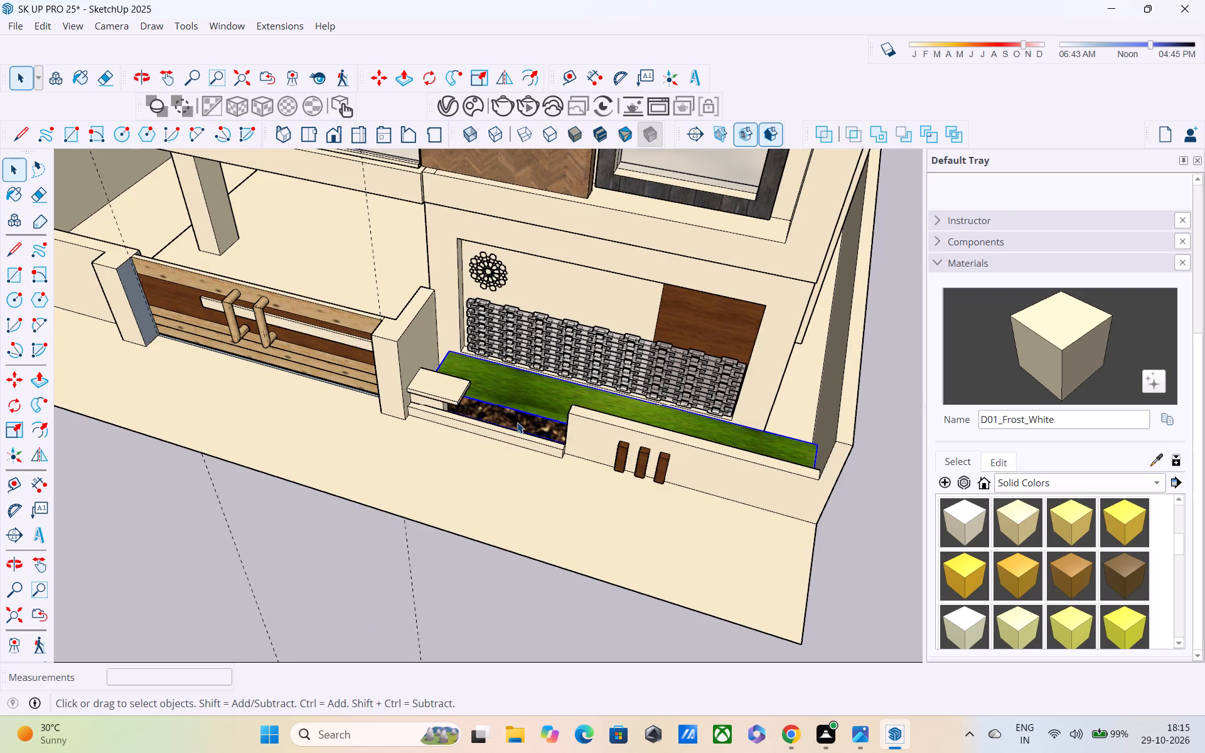
key(s)
middle_drag(551, 387, 558, 496)
scroll(604, 436, up, 3)
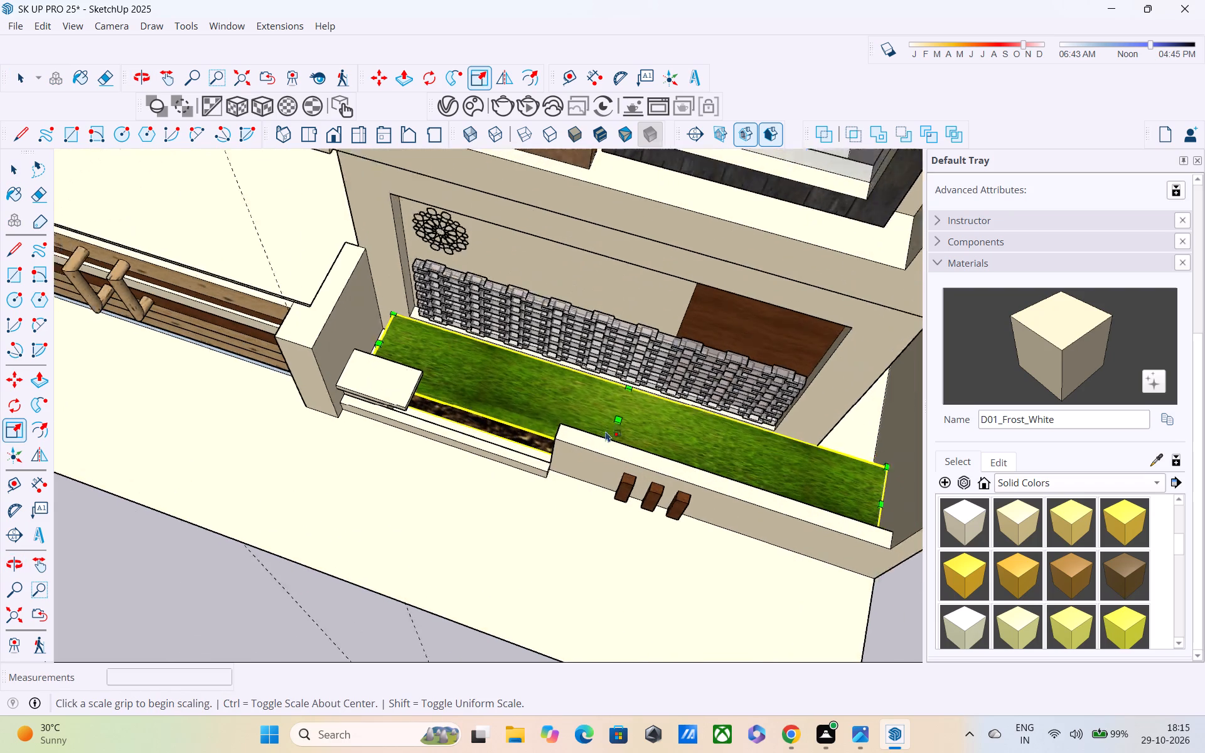
scroll(606, 431, up, 1)
drag(619, 415, 619, 430)
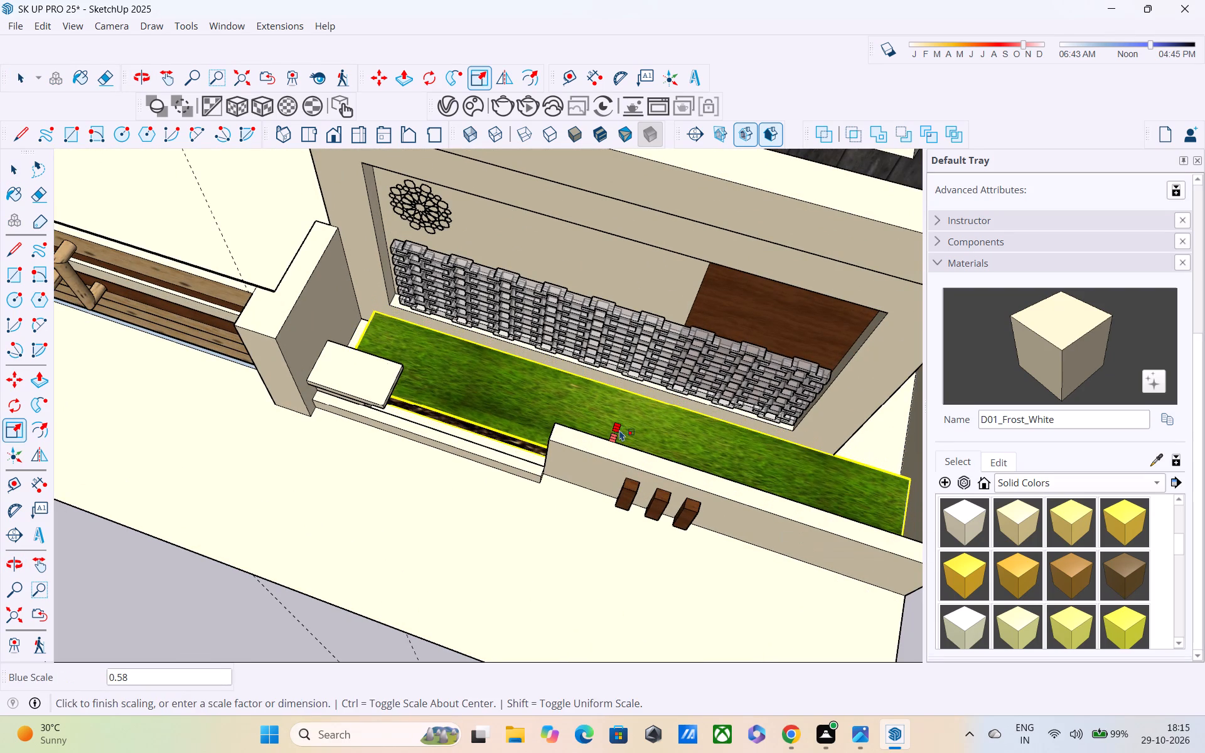
Examine the lowered grass bed against the kerb, bench and front boundary wall from street level and from above.
middle_drag(619, 430, 675, 171)
middle_drag(543, 467, 555, 380)
scroll(555, 399, down, 5)
scroll(554, 426, up, 1)
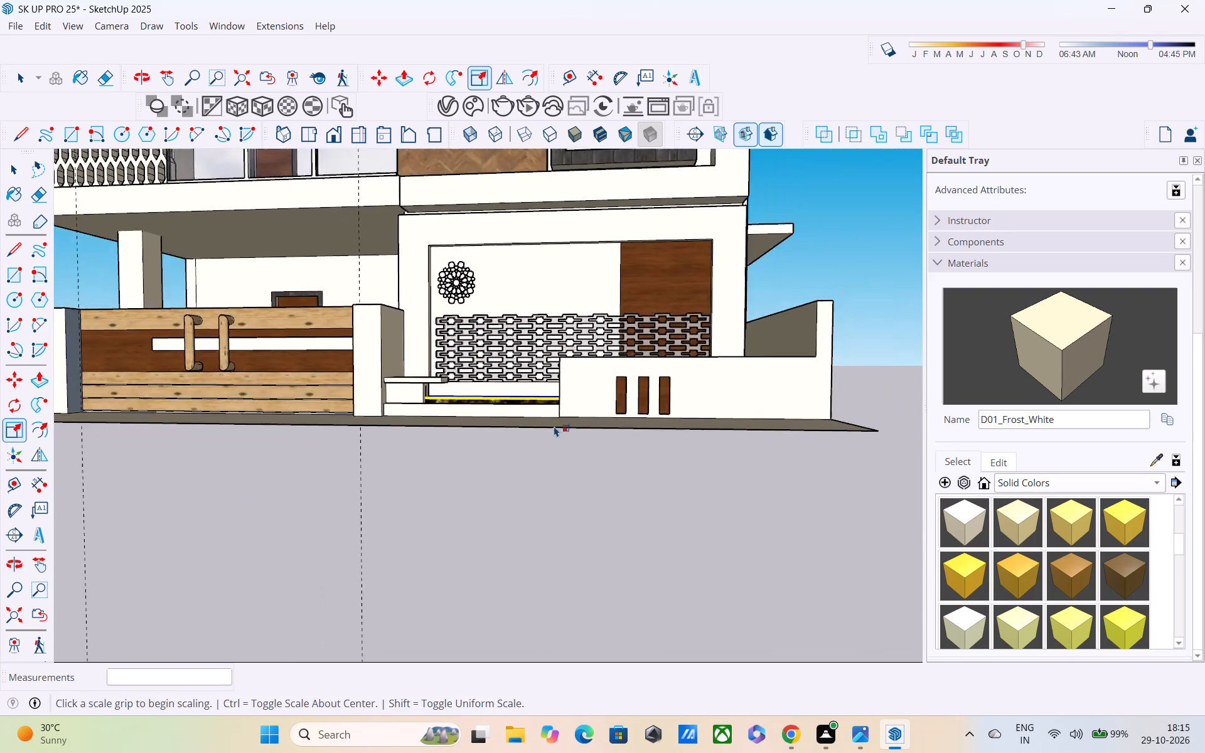
middle_drag(554, 426, 584, 622)
scroll(533, 511, up, 4)
middle_drag(527, 417, 528, 543)
scroll(483, 407, up, 1)
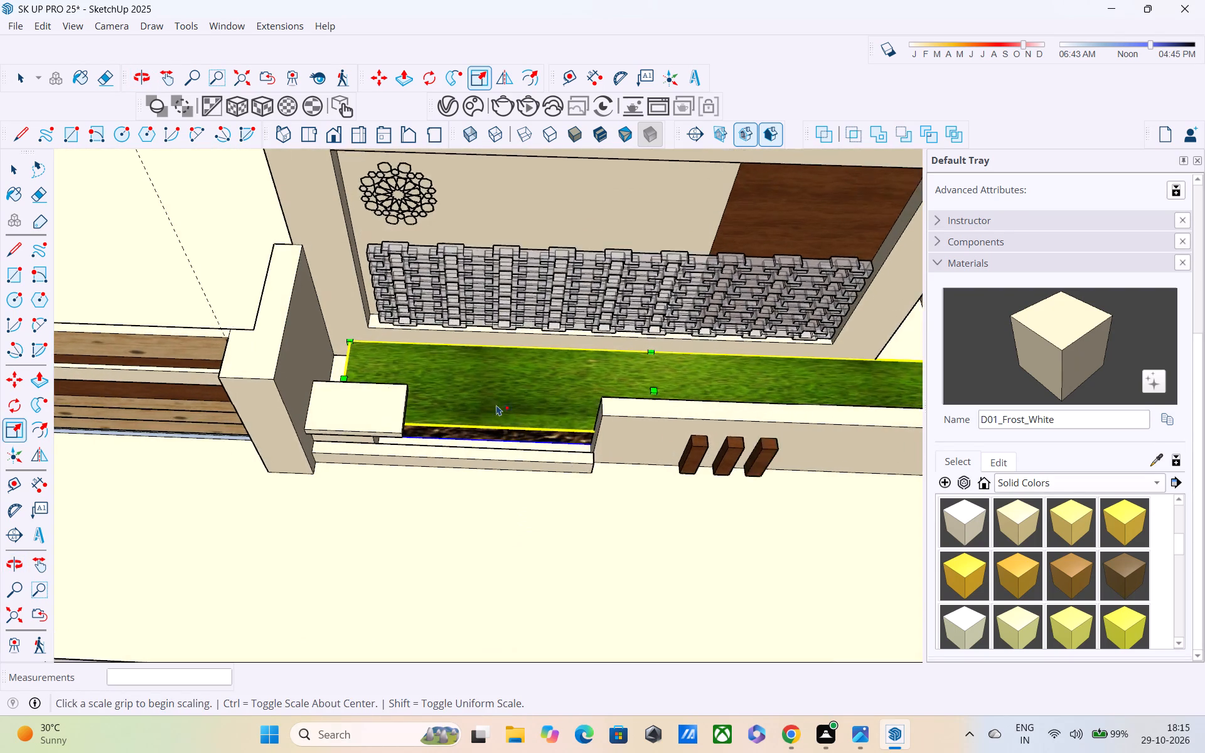
scroll(498, 403, down, 5)
click(841, 288)
middle_drag(853, 326, 736, 263)
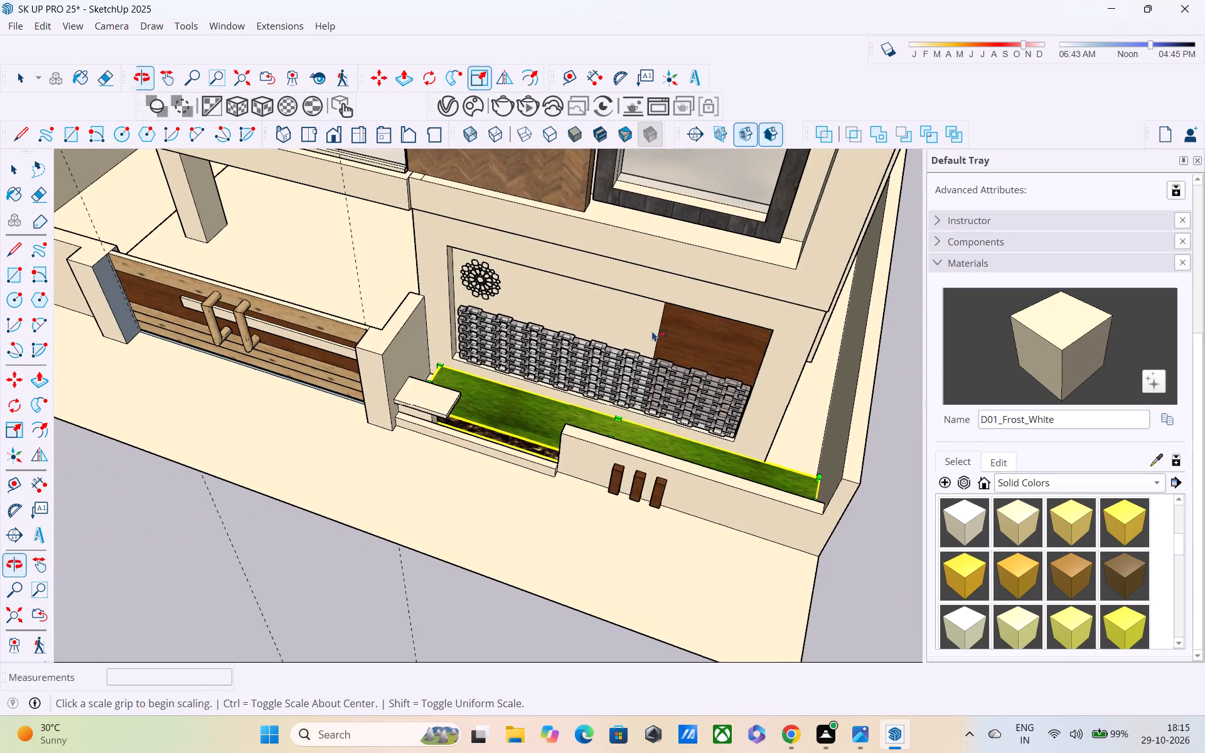
scroll(651, 336, down, 4)
middle_drag(643, 374, 642, 274)
scroll(642, 274, up, 1)
scroll(655, 316, down, 4)
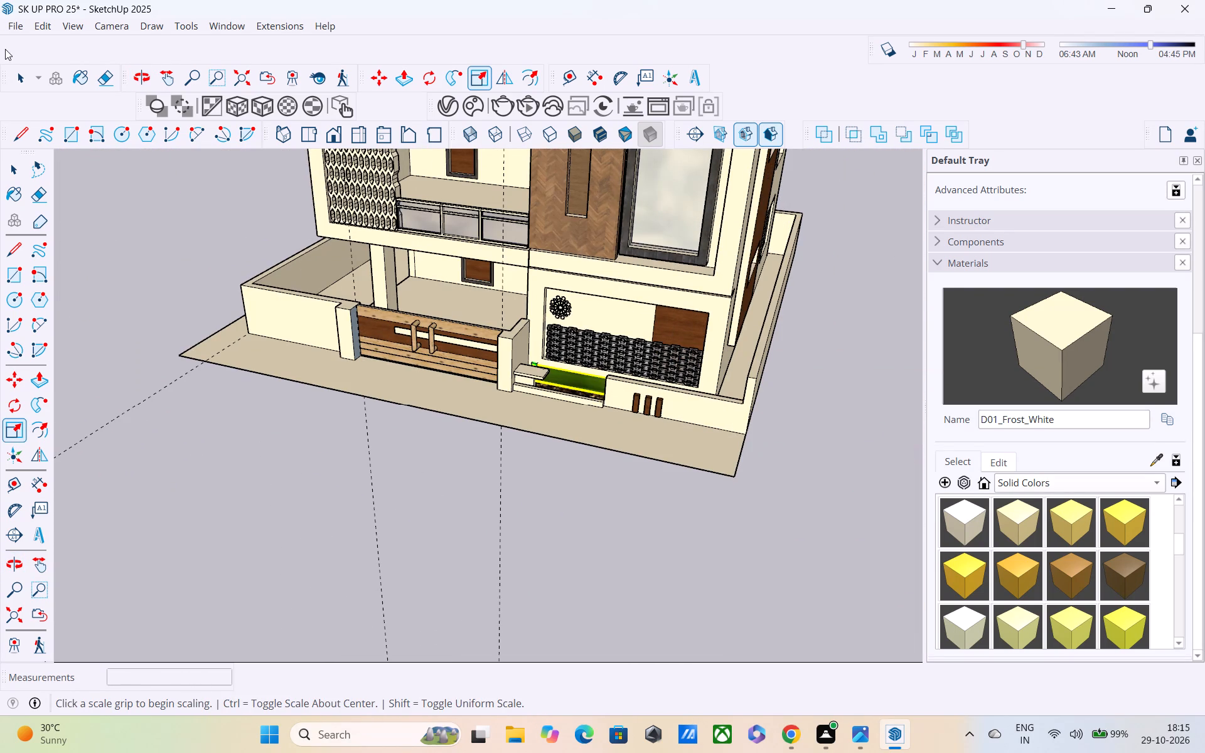
Import the Component_177 planter model from Downloads and place it on the grass bed beside the bench.
click(19, 24)
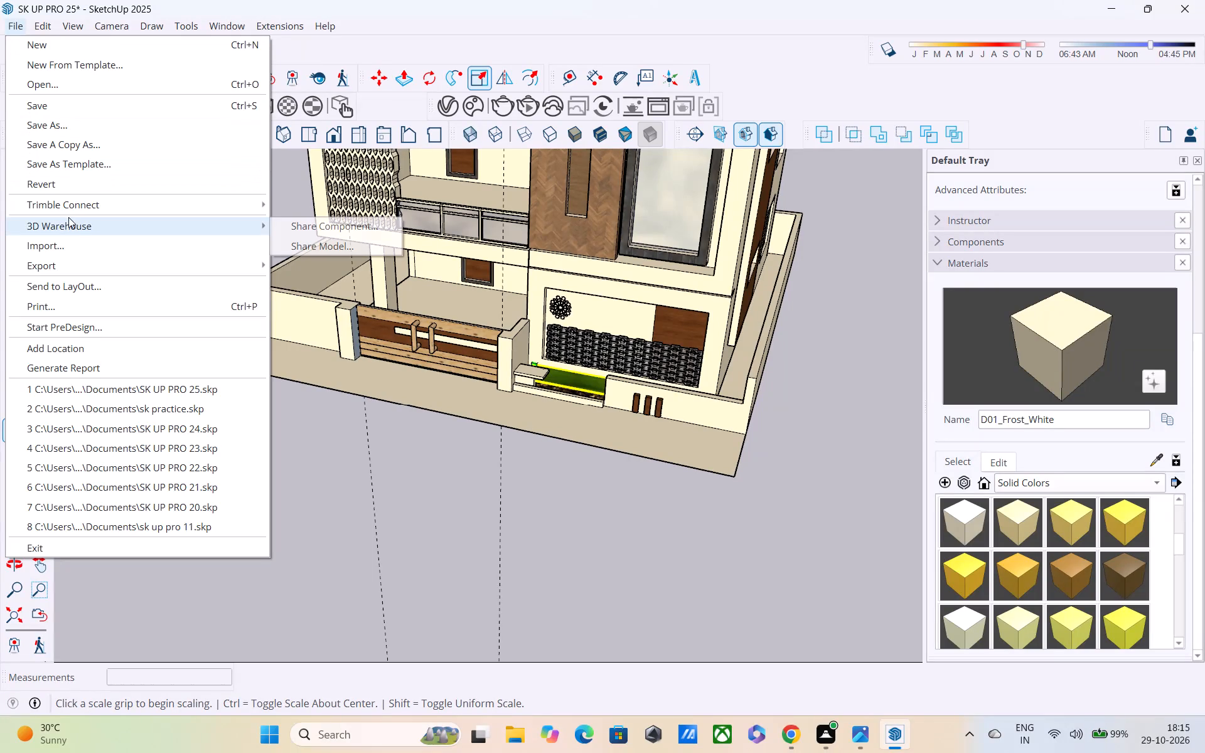
click(62, 247)
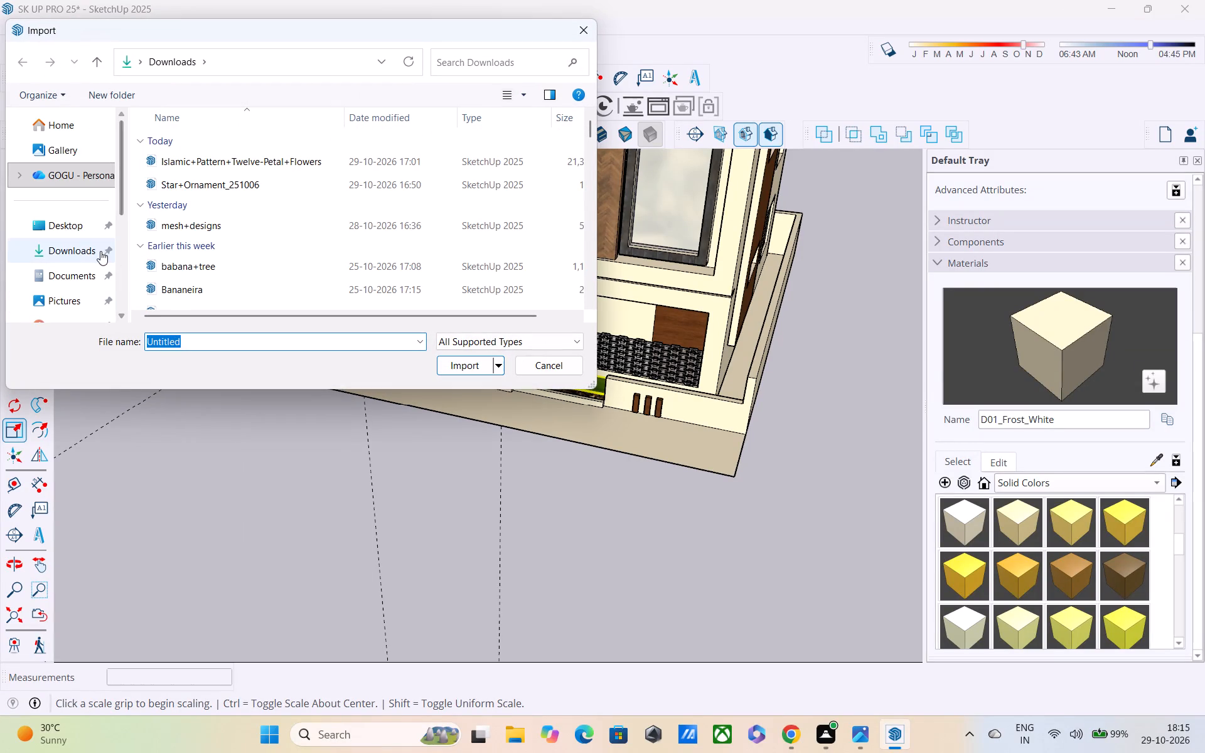
click(100, 250)
scroll(201, 217, down, 1)
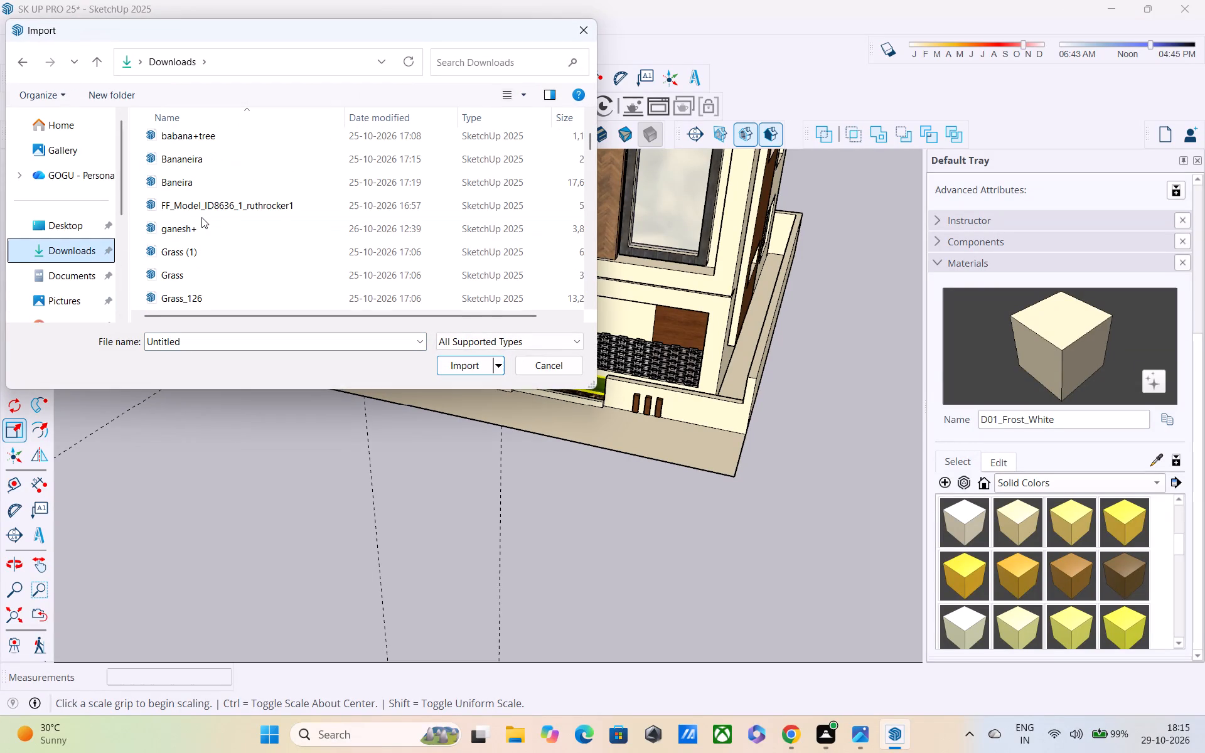
scroll(201, 217, down, 2)
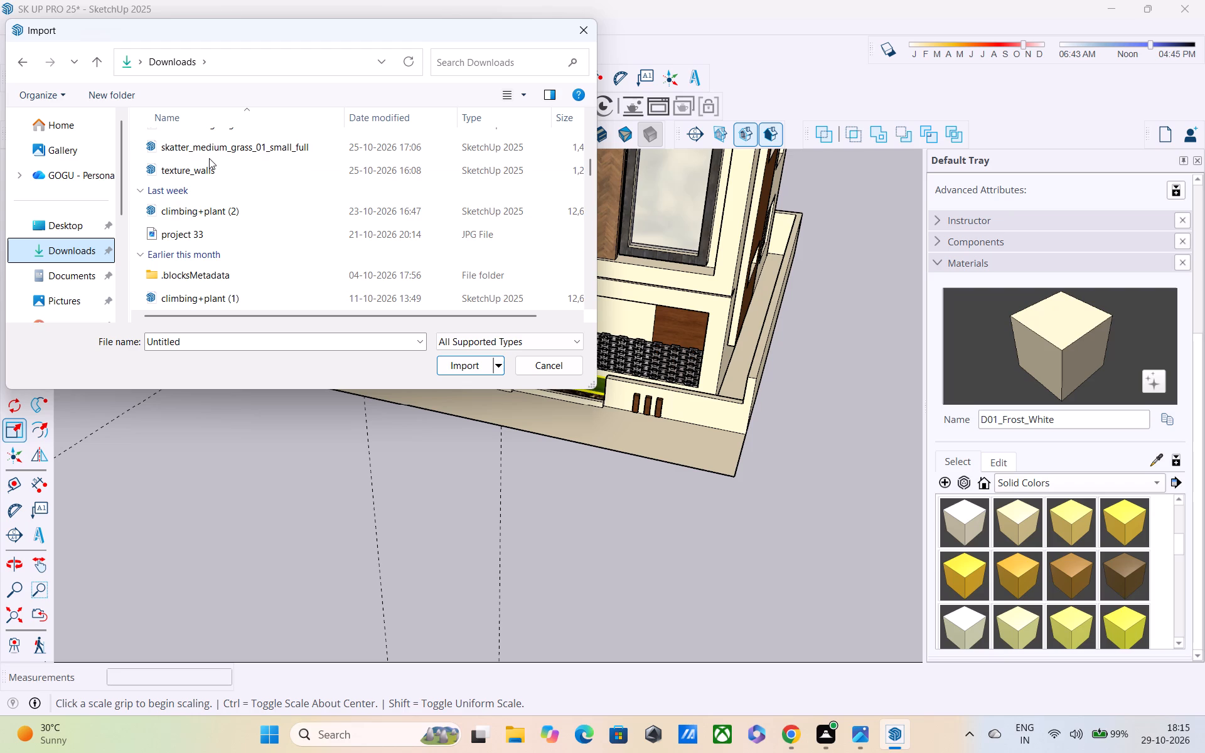
scroll(209, 158, up, 1)
scroll(209, 158, down, 2)
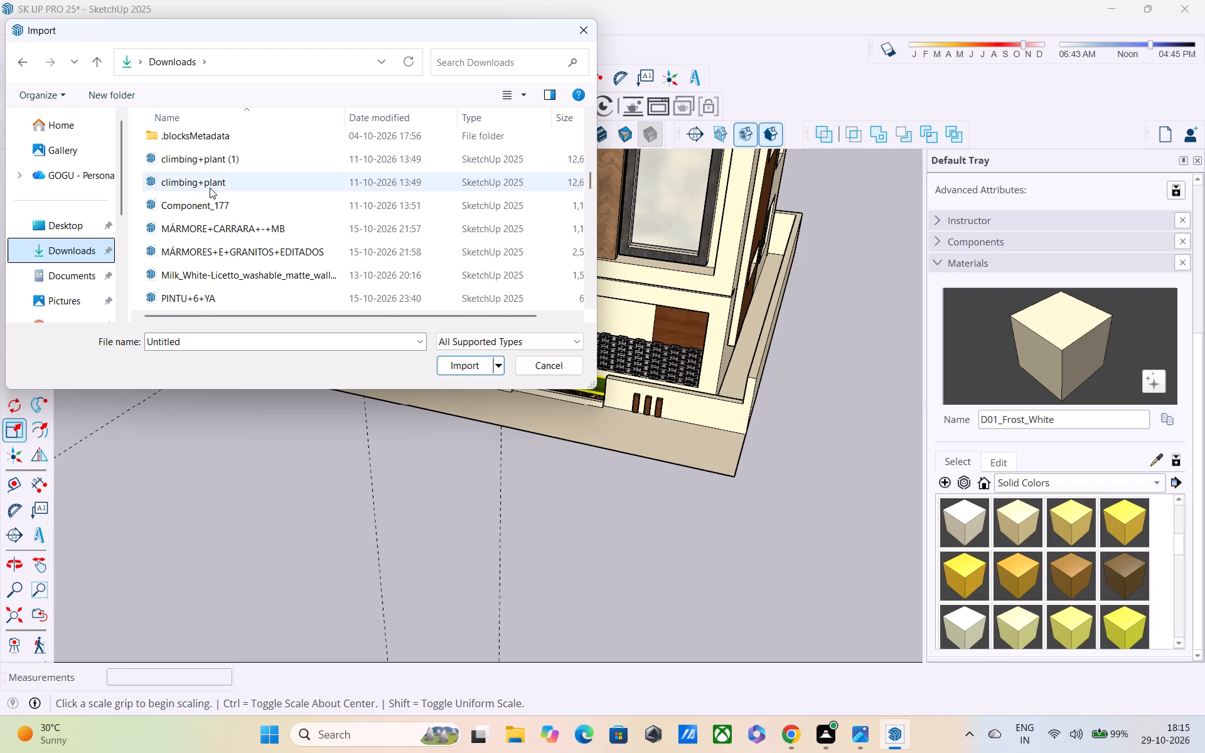
click(210, 212)
click(475, 361)
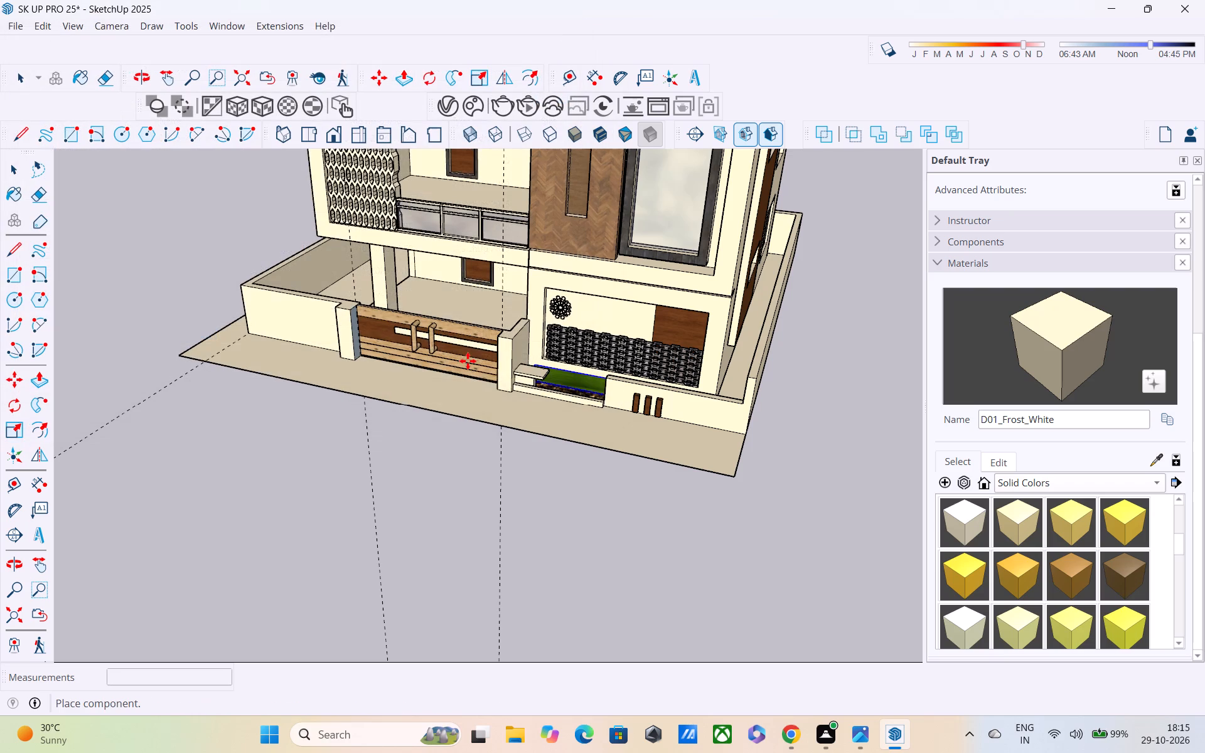
scroll(459, 380, down, 2)
scroll(533, 391, up, 5)
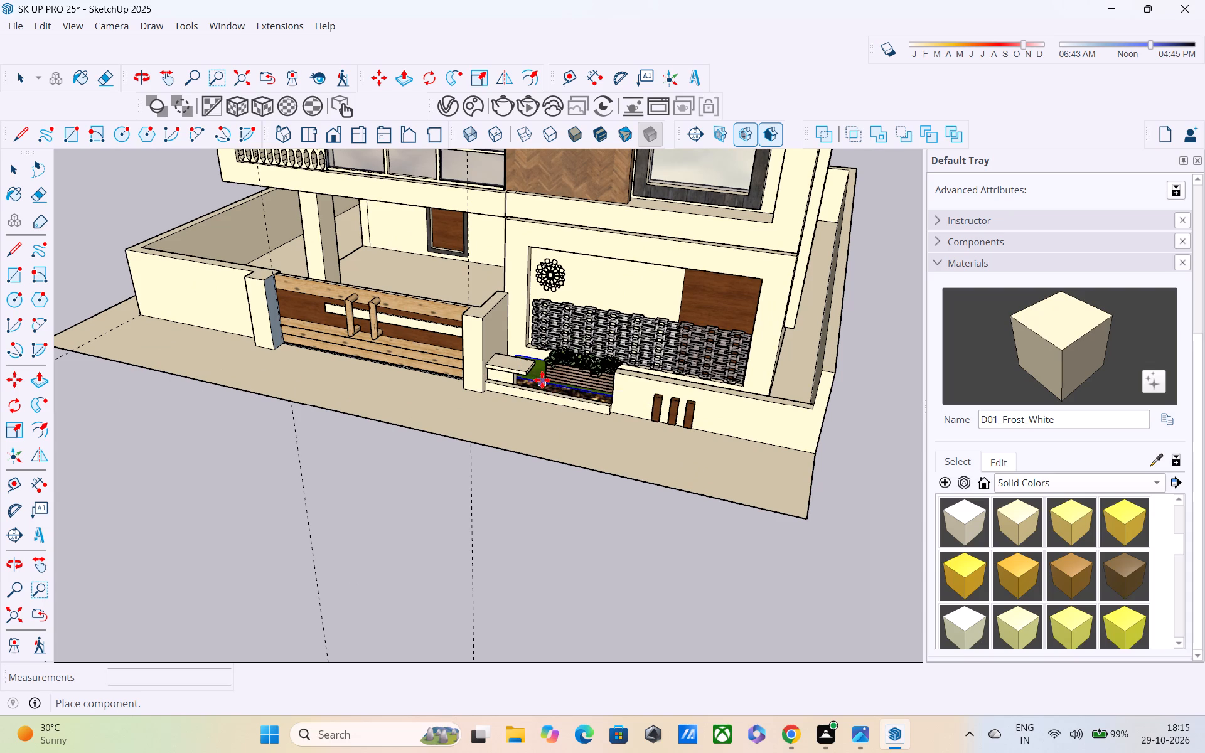
click(535, 378)
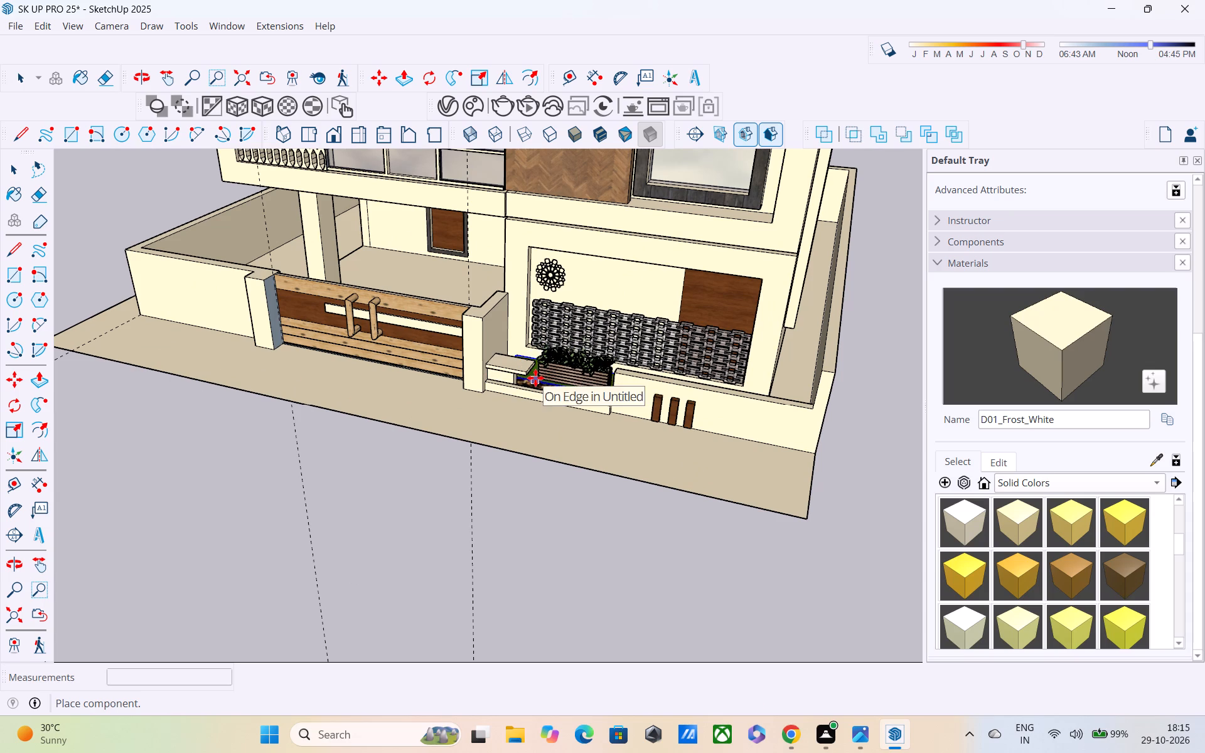
Lengthen the planter box along the red axis, first behind the front boundary wall, then by about 1.12 towards the bench.
middle_drag(554, 378, 688, 367)
scroll(633, 357, up, 11)
middle_drag(598, 328, 589, 282)
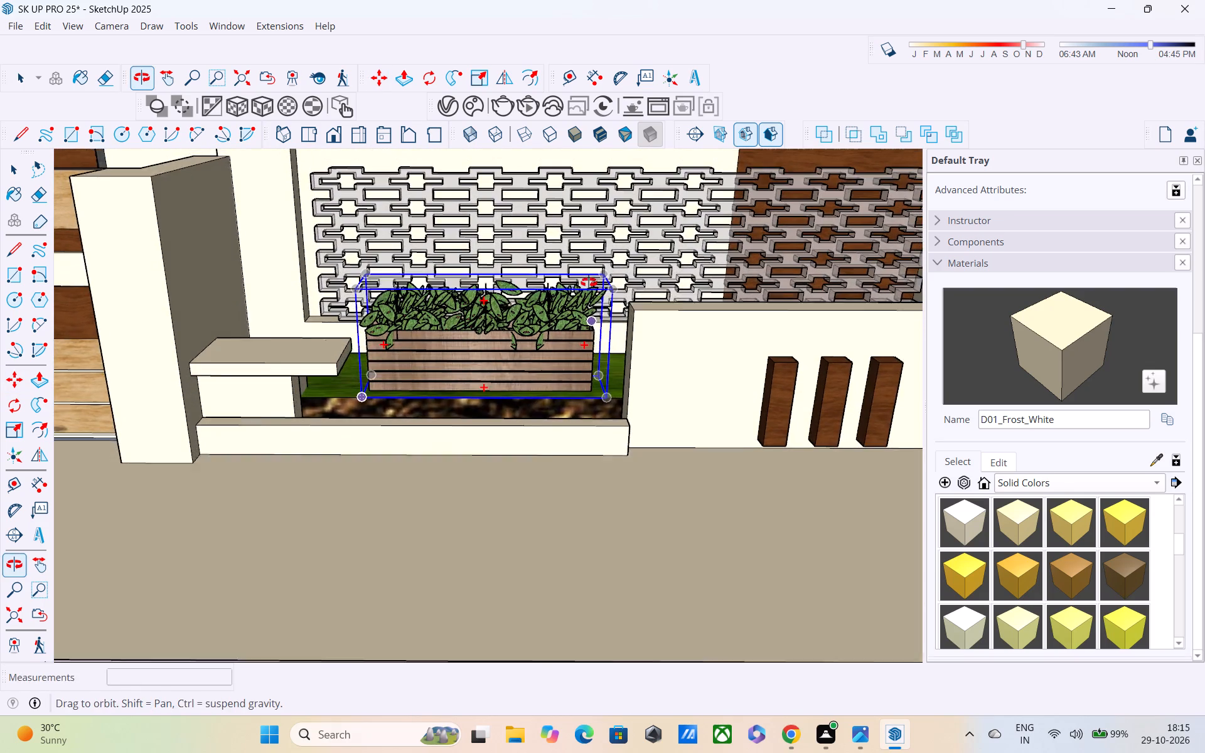
middle_drag(589, 282, 589, 281)
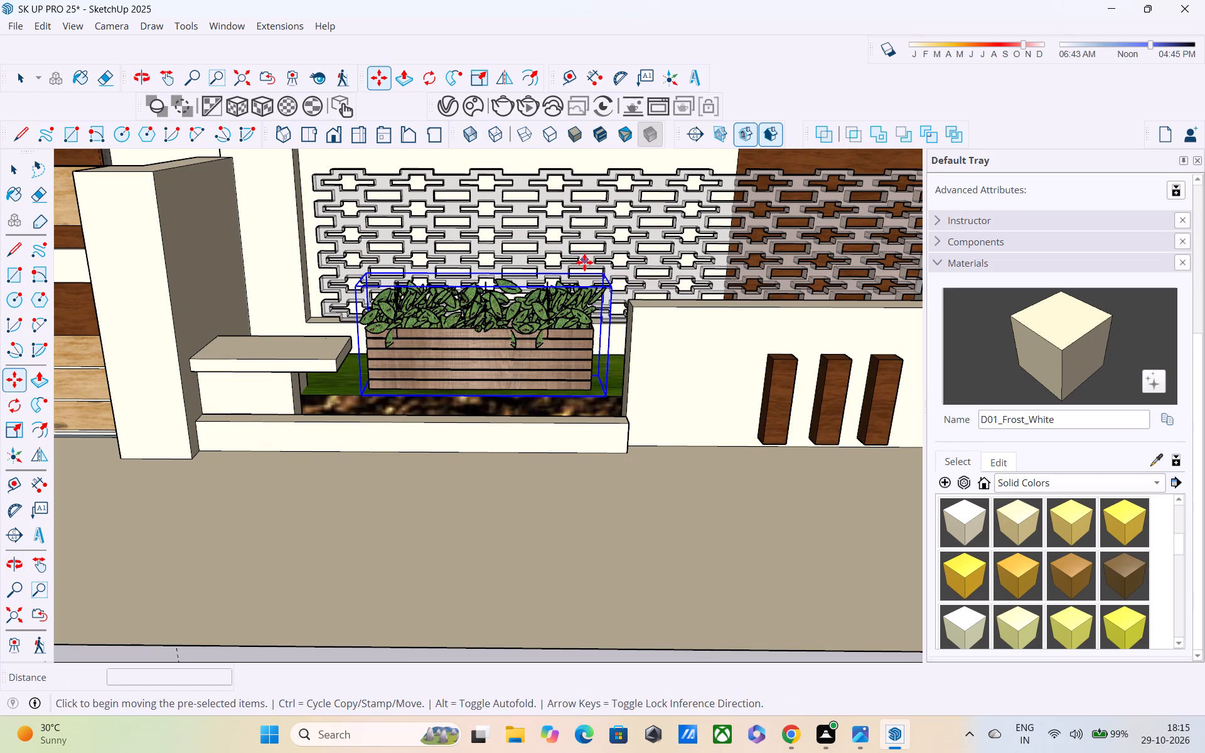
key(s)
scroll(584, 320, up, 4)
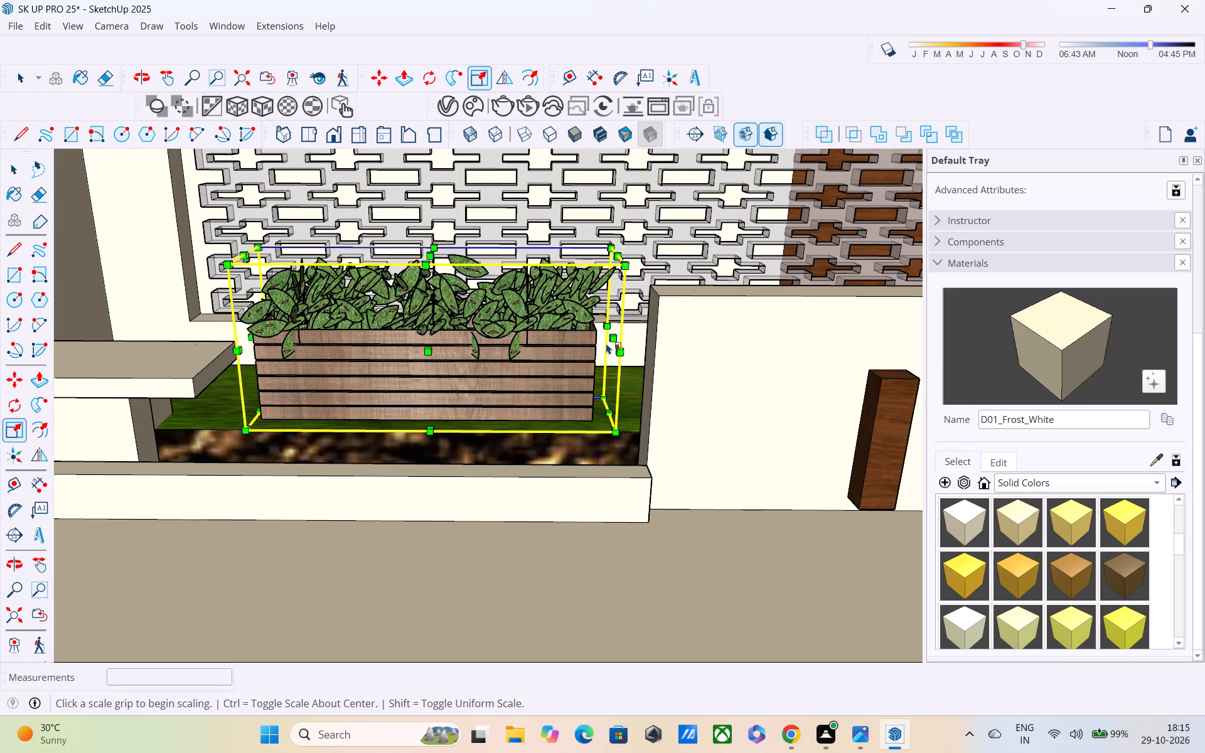
drag(607, 337, 705, 366)
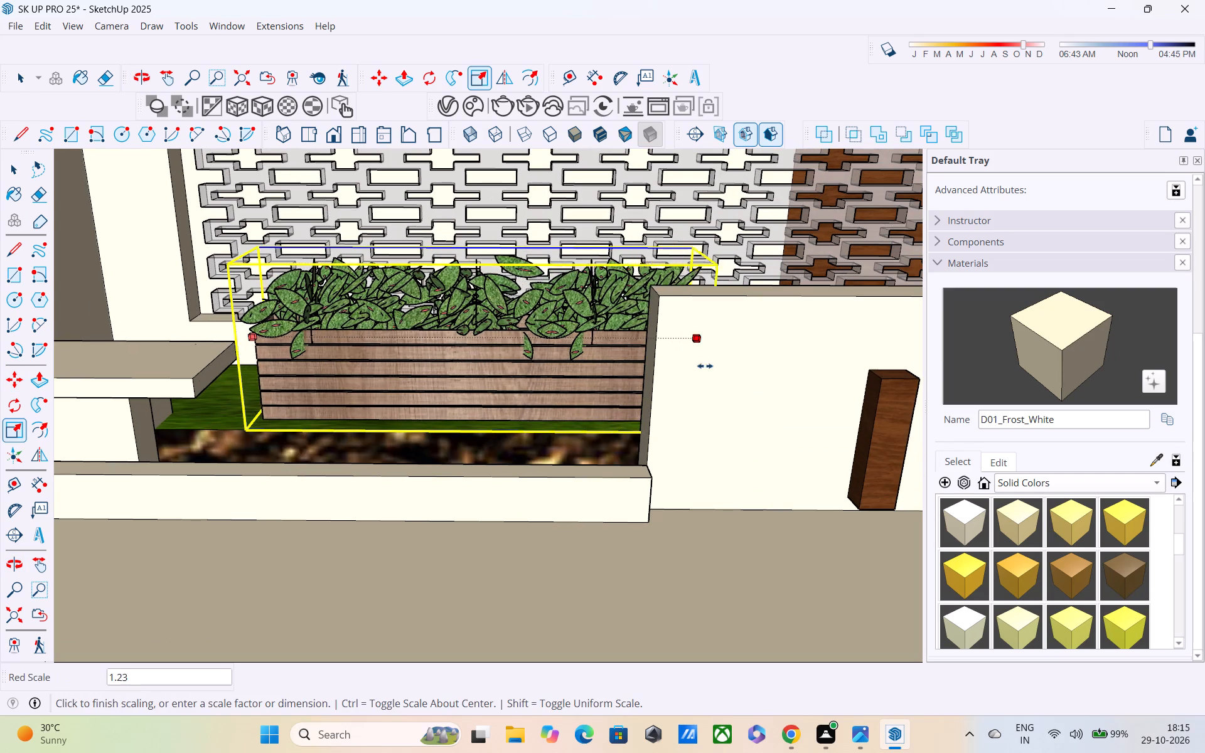
drag(705, 366, 744, 376)
middle_drag(277, 328, 559, 368)
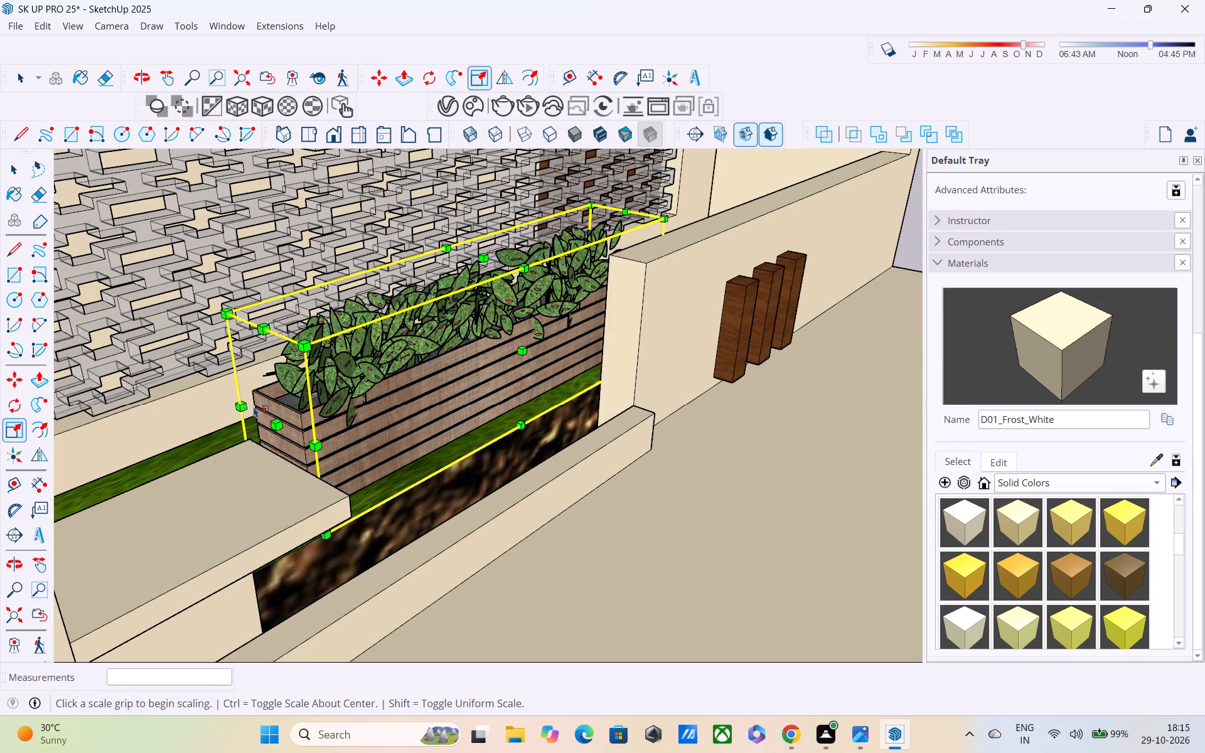
drag(269, 424, 191, 442)
drag(277, 427, 203, 435)
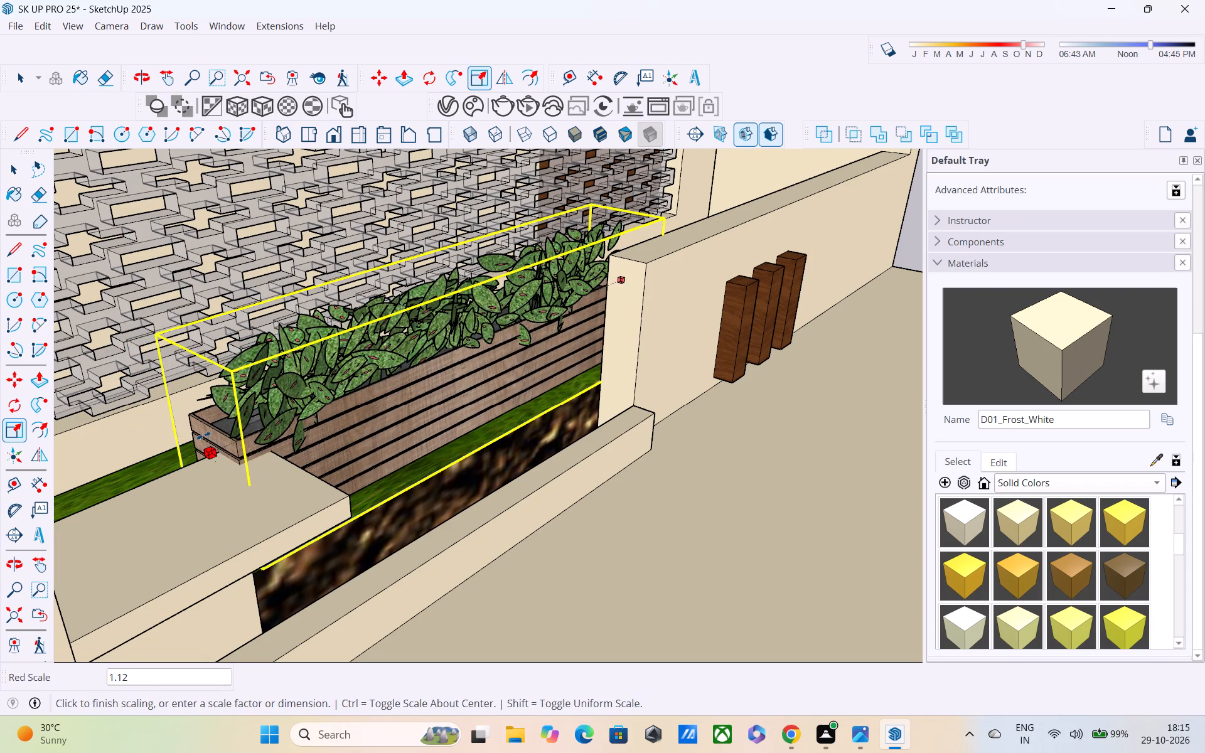
drag(203, 435, 205, 434)
Adjust the planter box's depth along the green axis, scaling its street side to about 0.47 and widening it towards the house.
drag(506, 363, 451, 360)
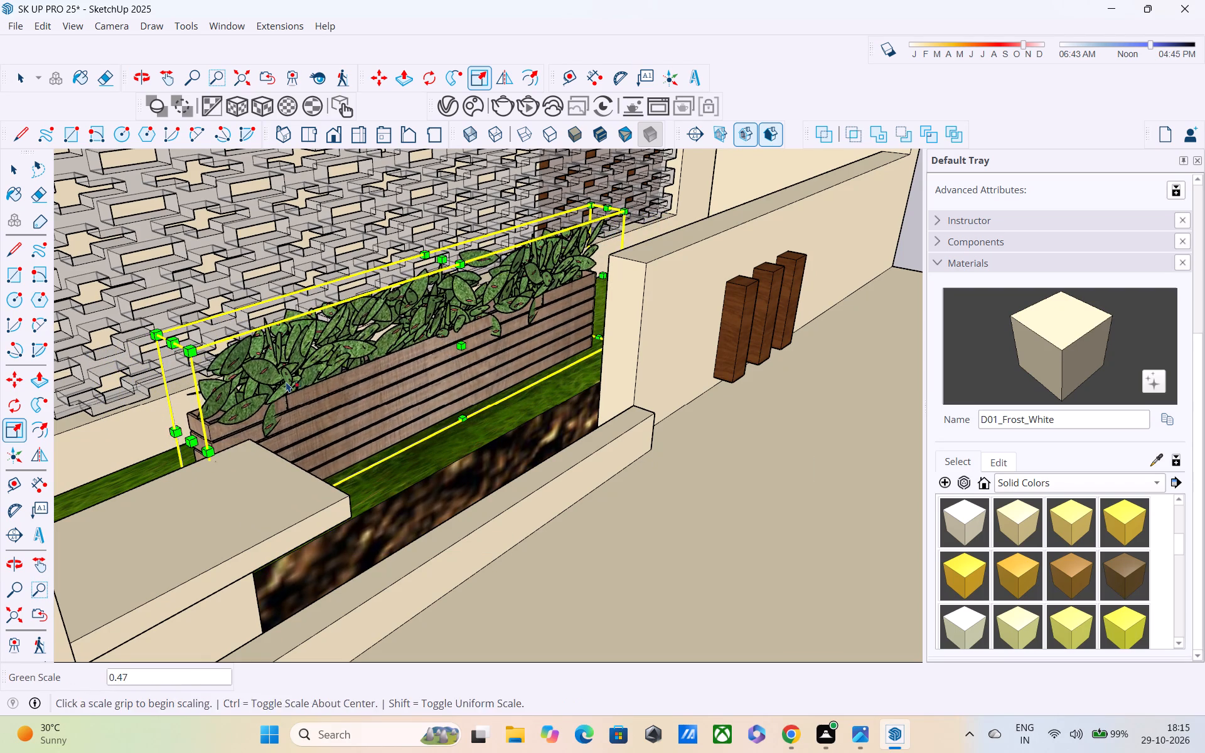
middle_drag(286, 382, 520, 443)
middle_drag(400, 375, 466, 372)
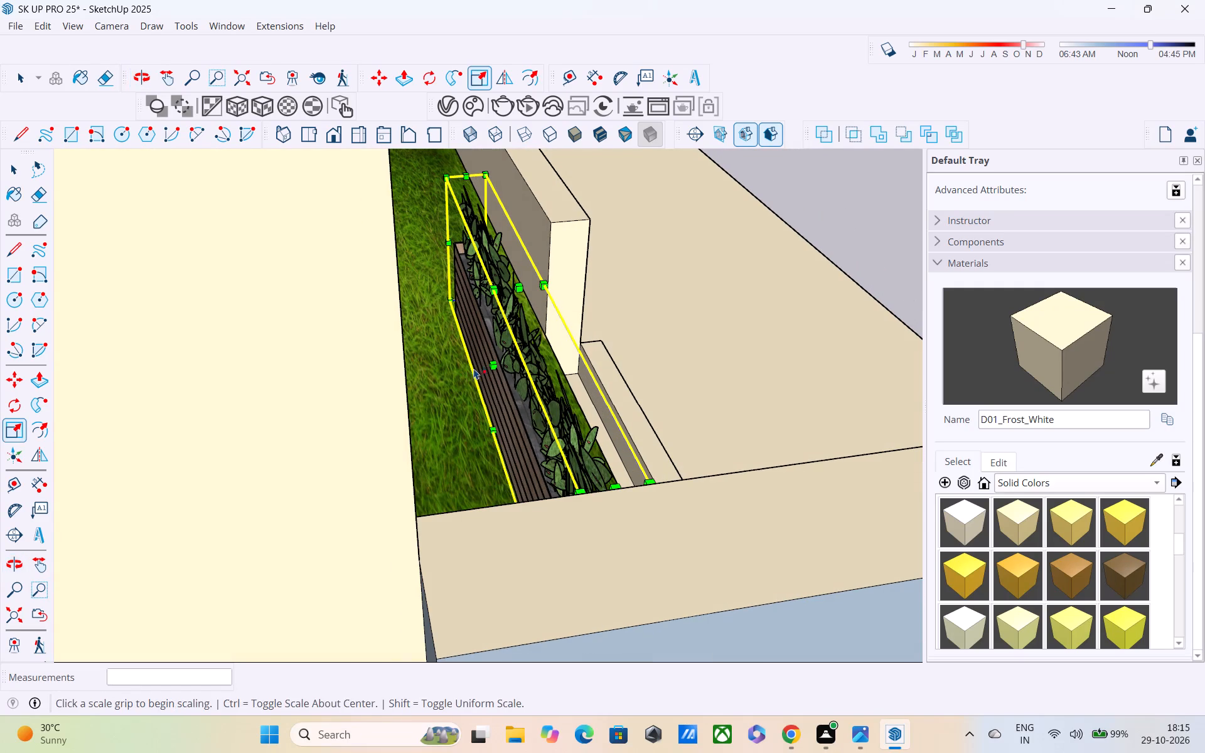
drag(493, 367, 466, 377)
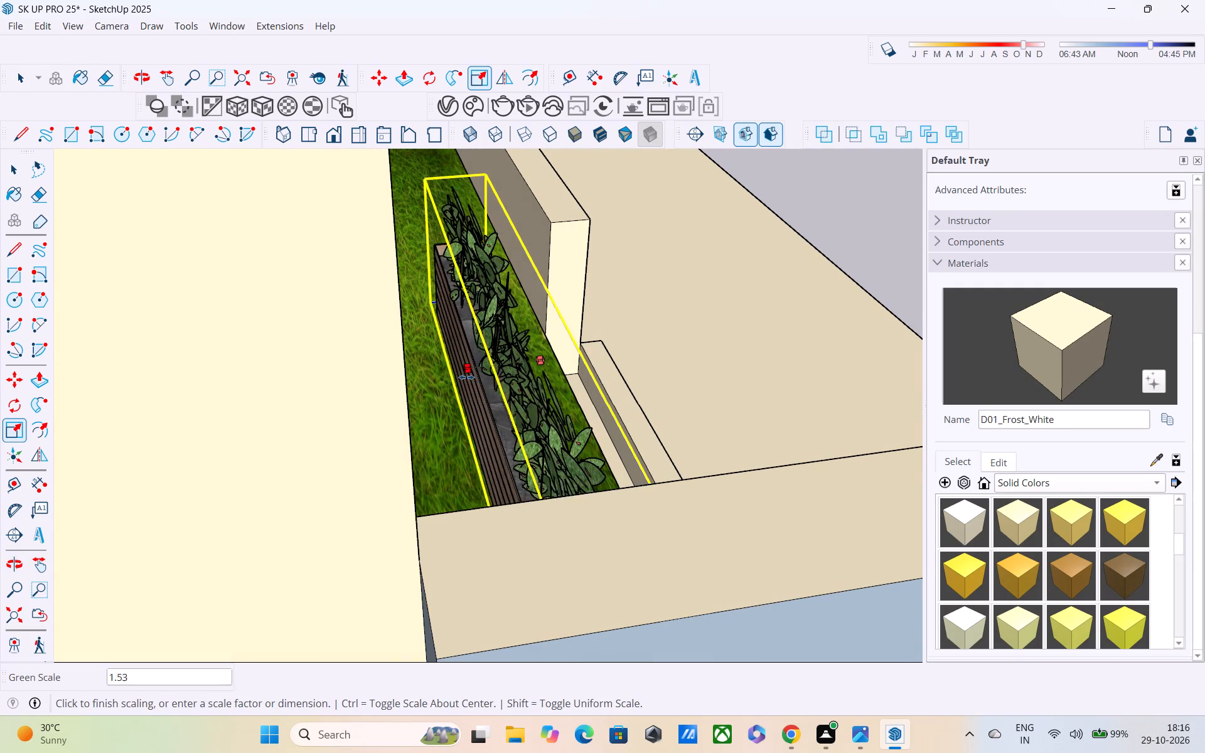
drag(466, 377, 444, 383)
Stretch the planter box's bench-side end along the red axis to about 1.17, towards the gate pillar.
middle_drag(508, 368, 283, 317)
middle_drag(381, 361, 255, 376)
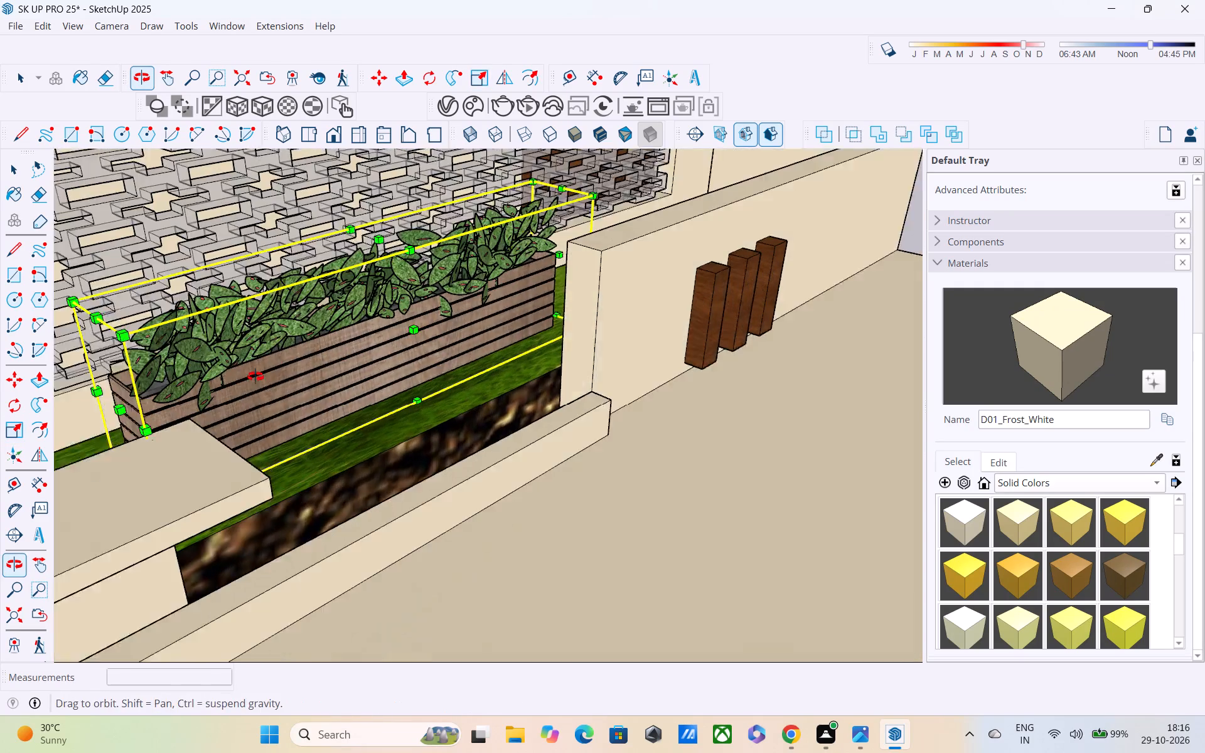
middle_drag(255, 376, 217, 383)
middle_drag(215, 367, 432, 339)
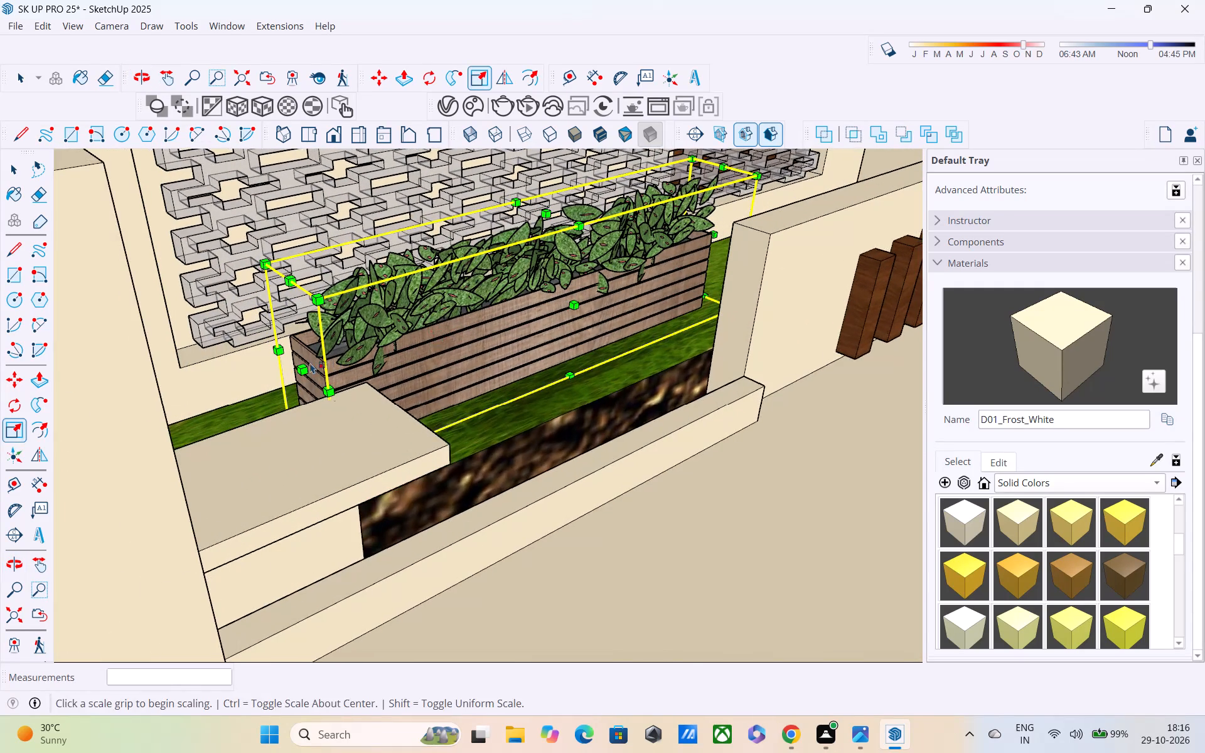
drag(308, 366, 200, 419)
scroll(315, 373, down, 2)
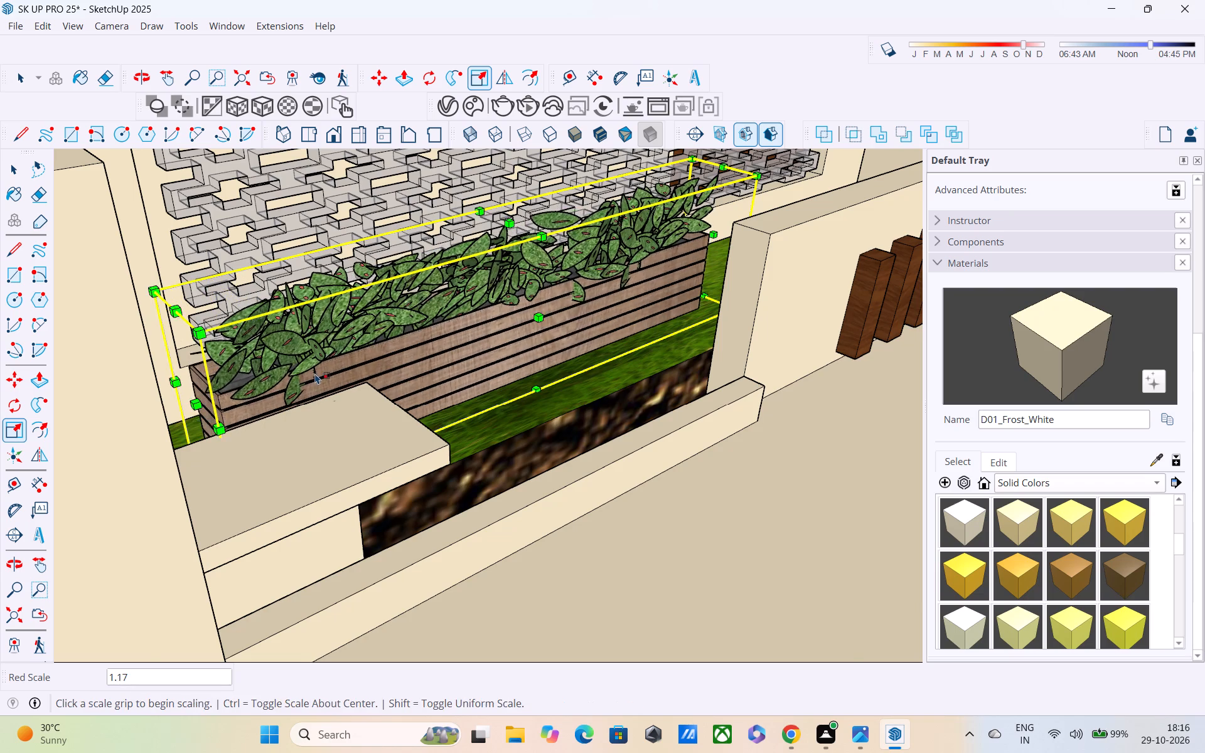
Import the tree model from the Downloads folder.
scroll(315, 373, down, 2)
middle_drag(527, 382, 339, 360)
scroll(339, 360, up, 1)
key(space)
scroll(339, 360, down, 5)
middle_drag(370, 410, 311, 348)
scroll(310, 348, up, 1)
scroll(308, 344, down, 6)
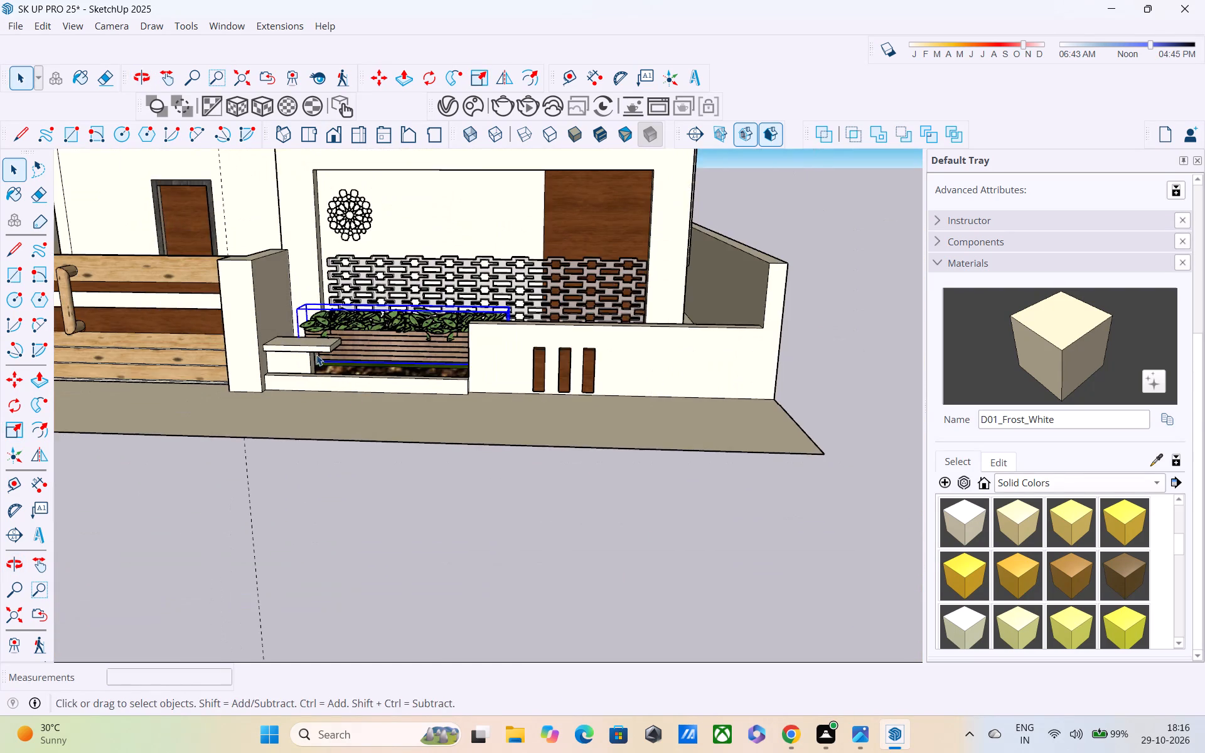
middle_drag(364, 426, 349, 461)
click(20, 36)
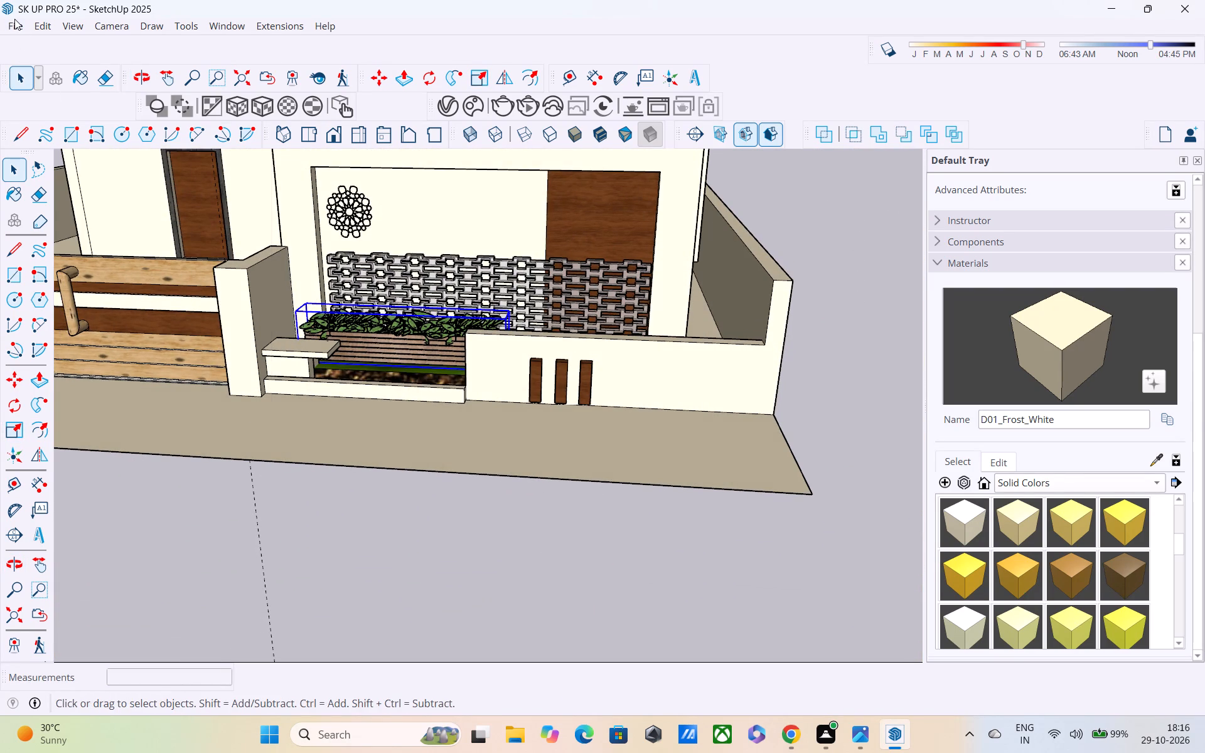
click(14, 19)
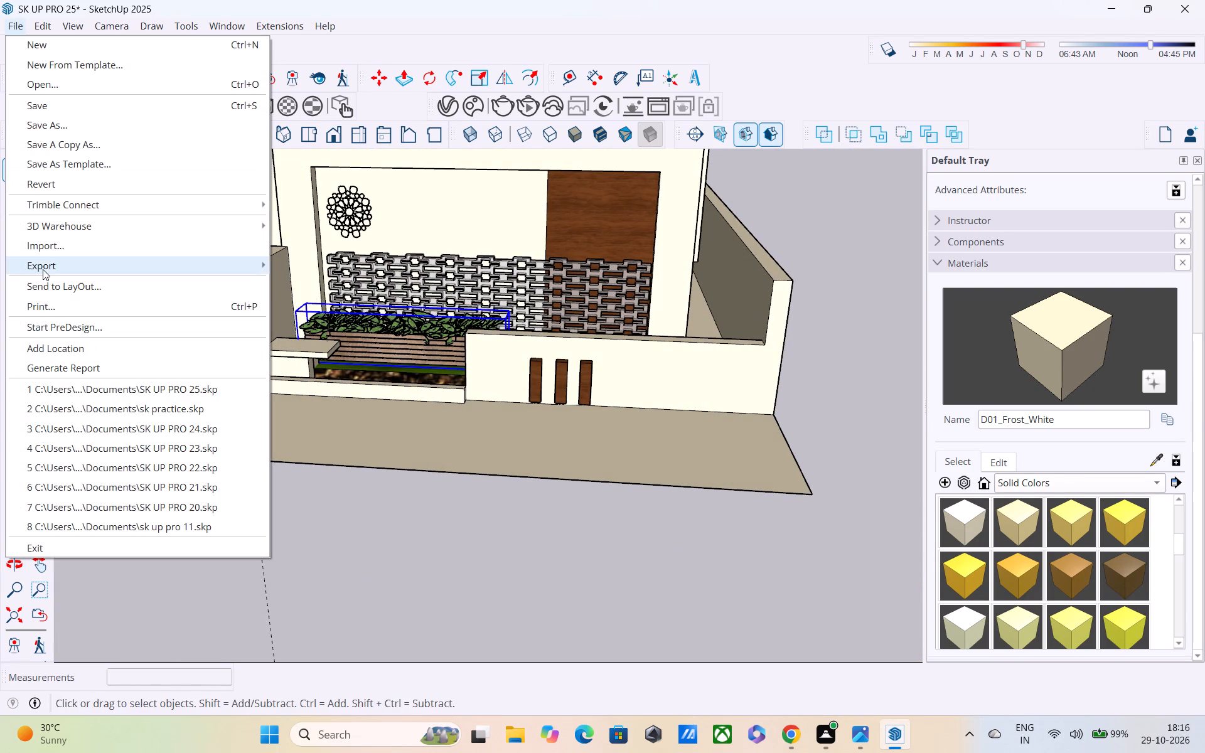
click(45, 247)
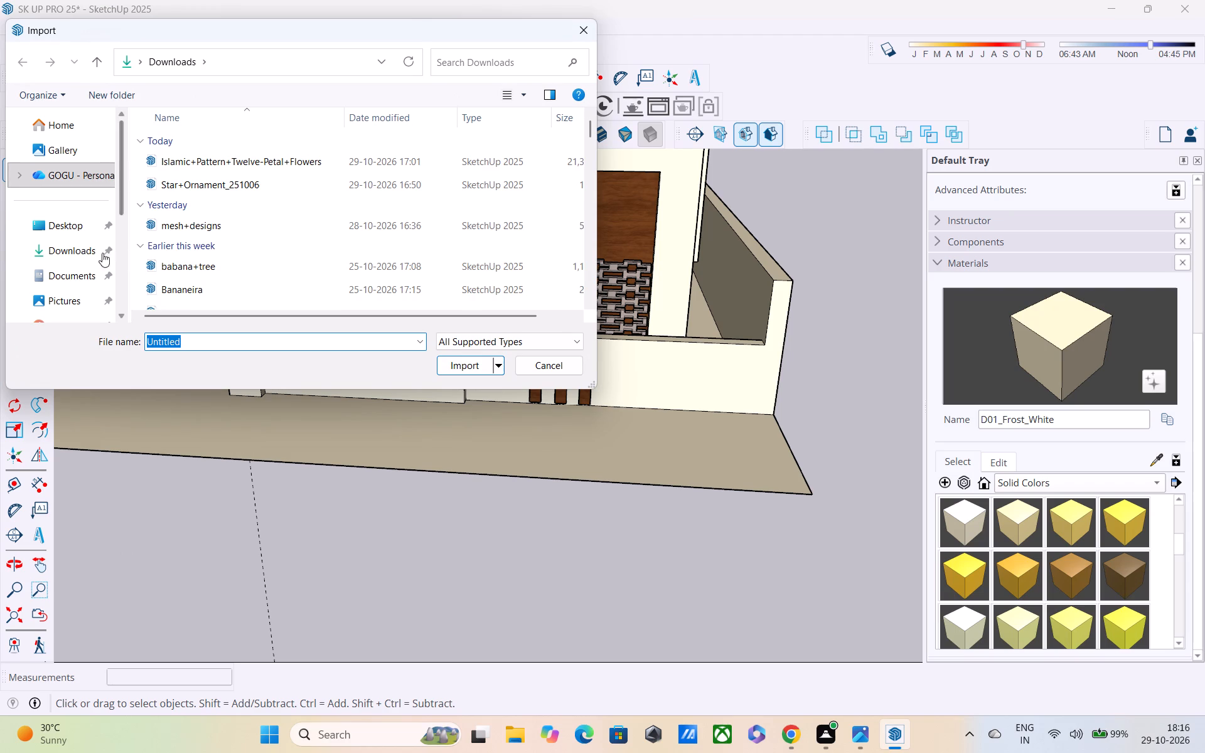
click(88, 254)
scroll(163, 265, down, 1)
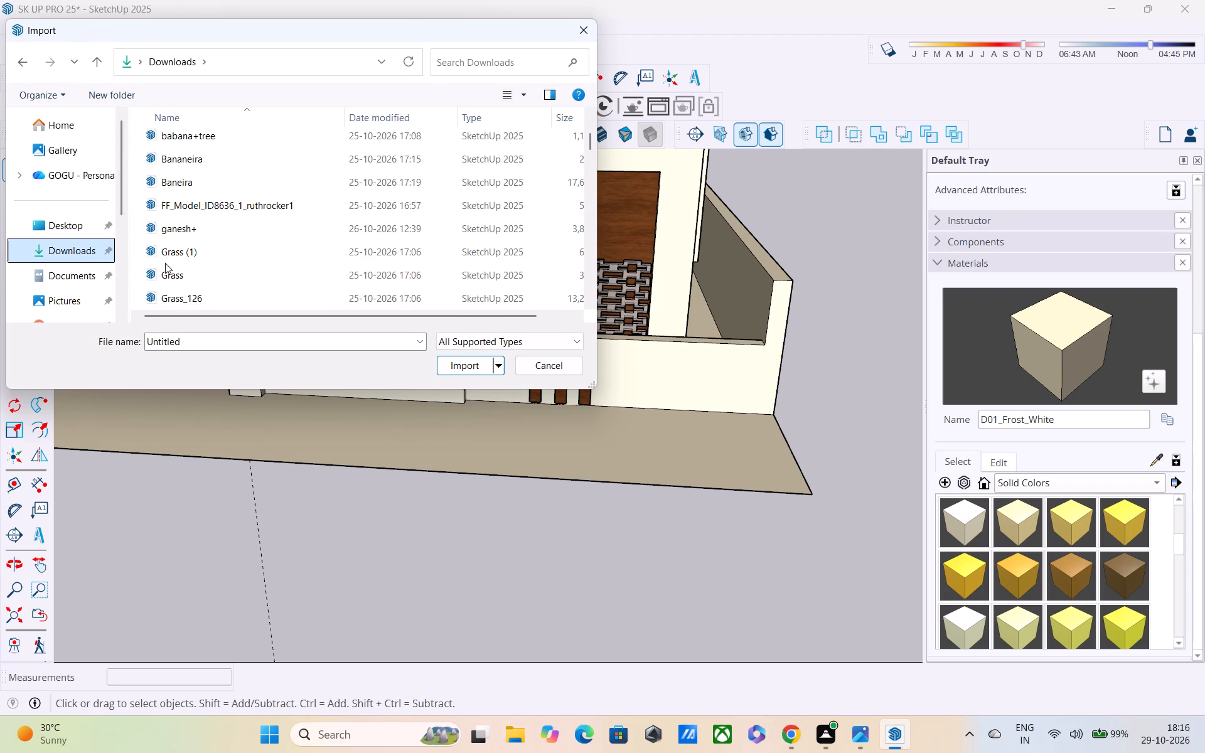
scroll(173, 233, down, 1)
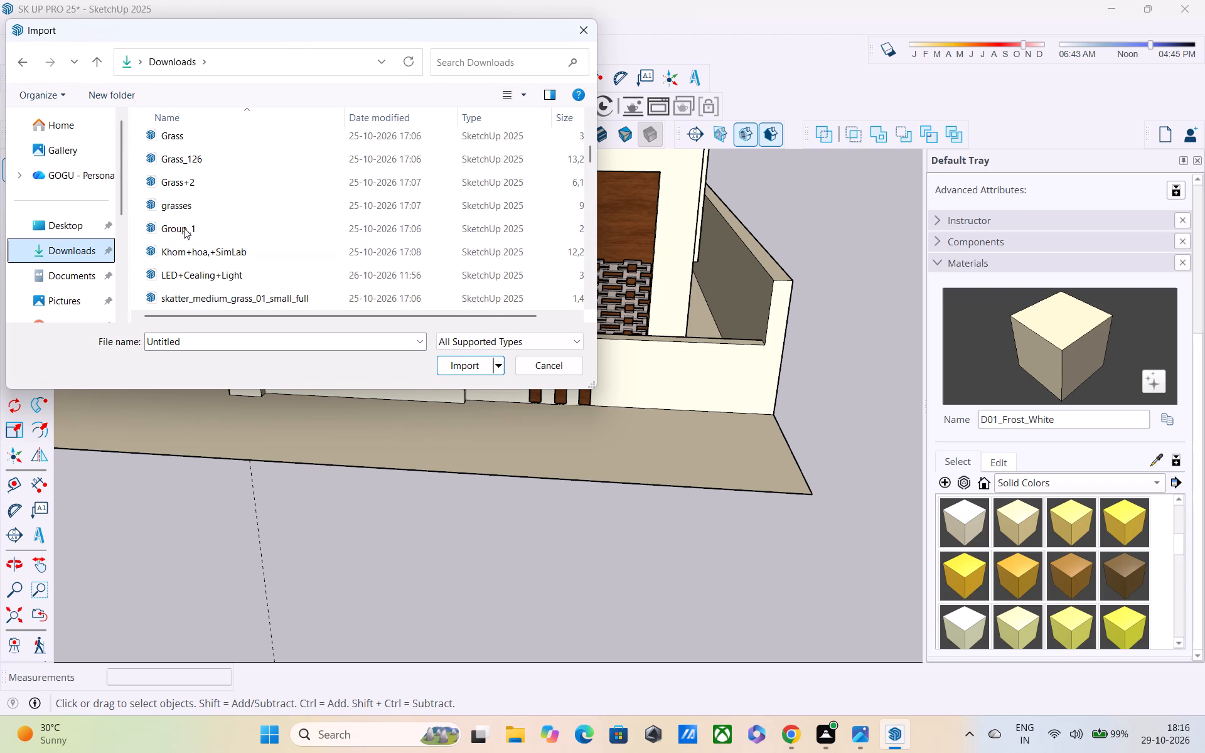
scroll(186, 224, down, 1)
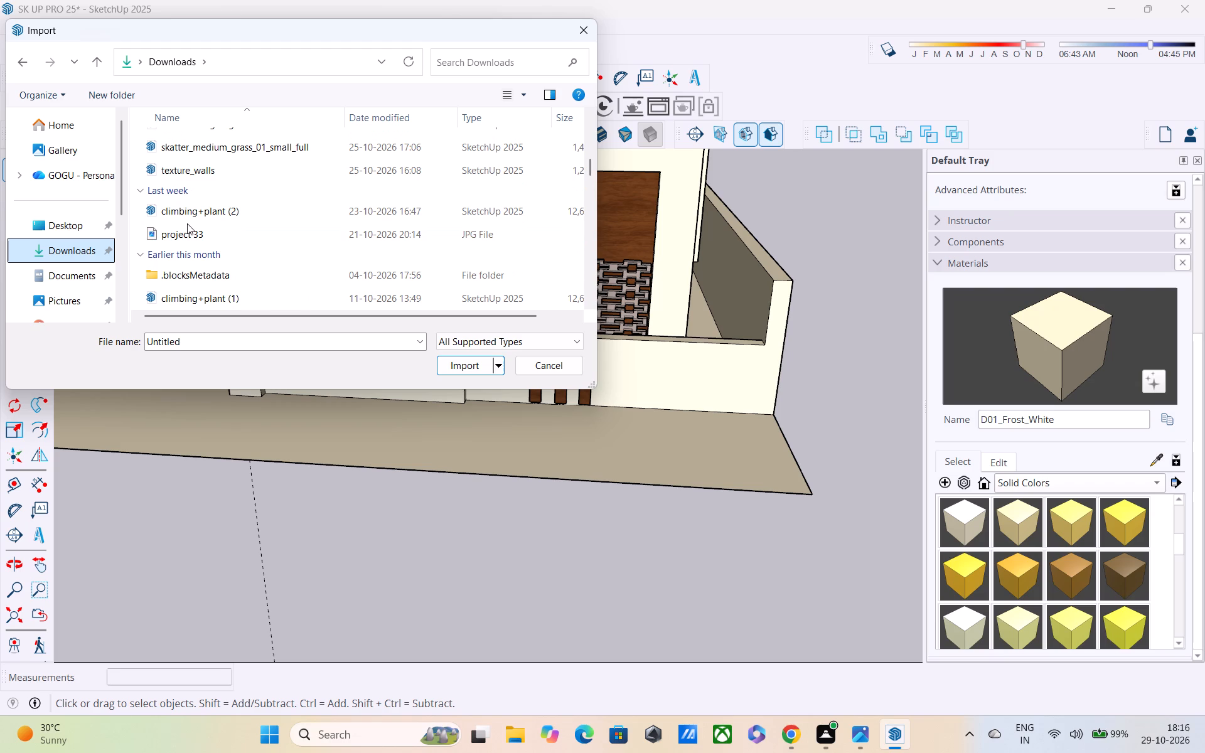
scroll(187, 223, down, 1)
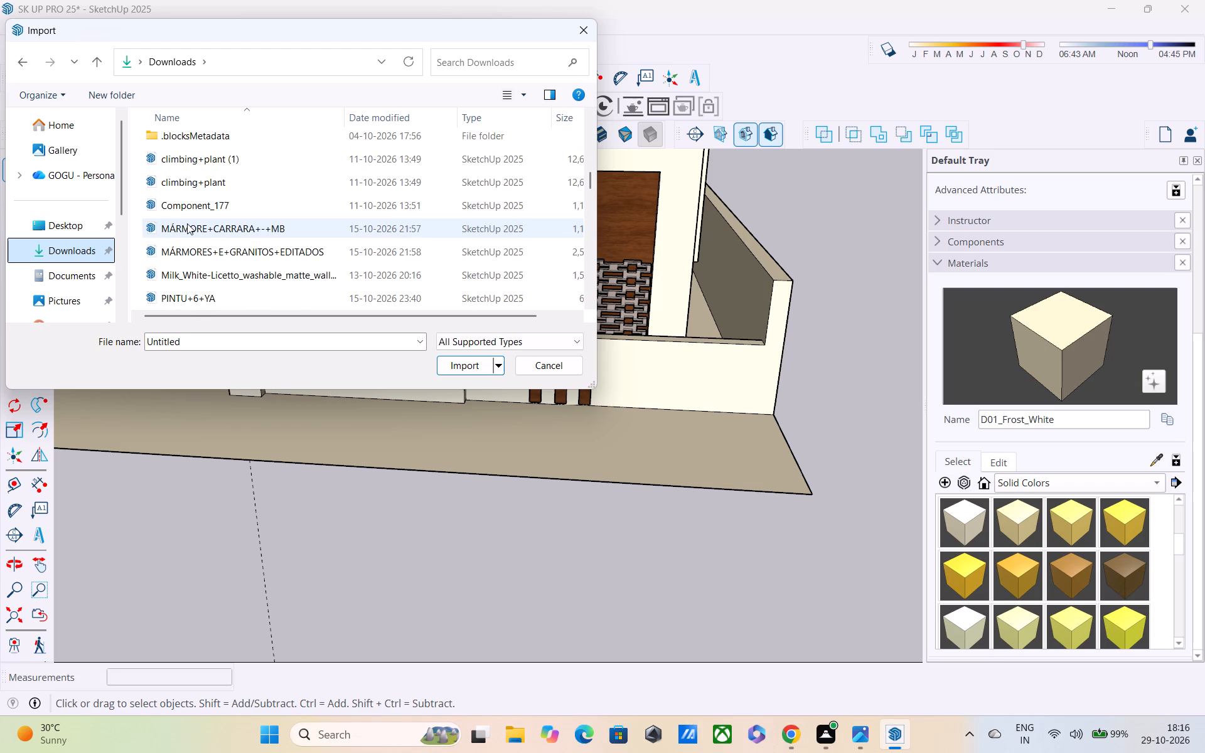
scroll(187, 223, down, 1)
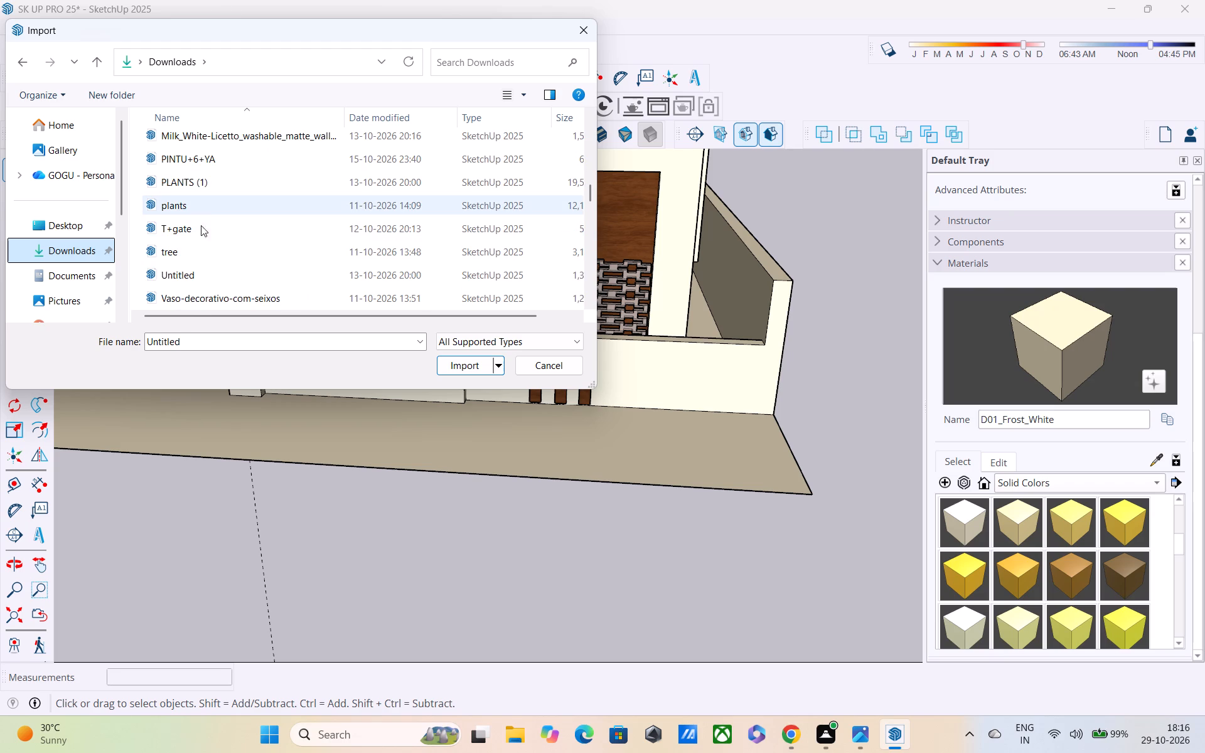
click(208, 242)
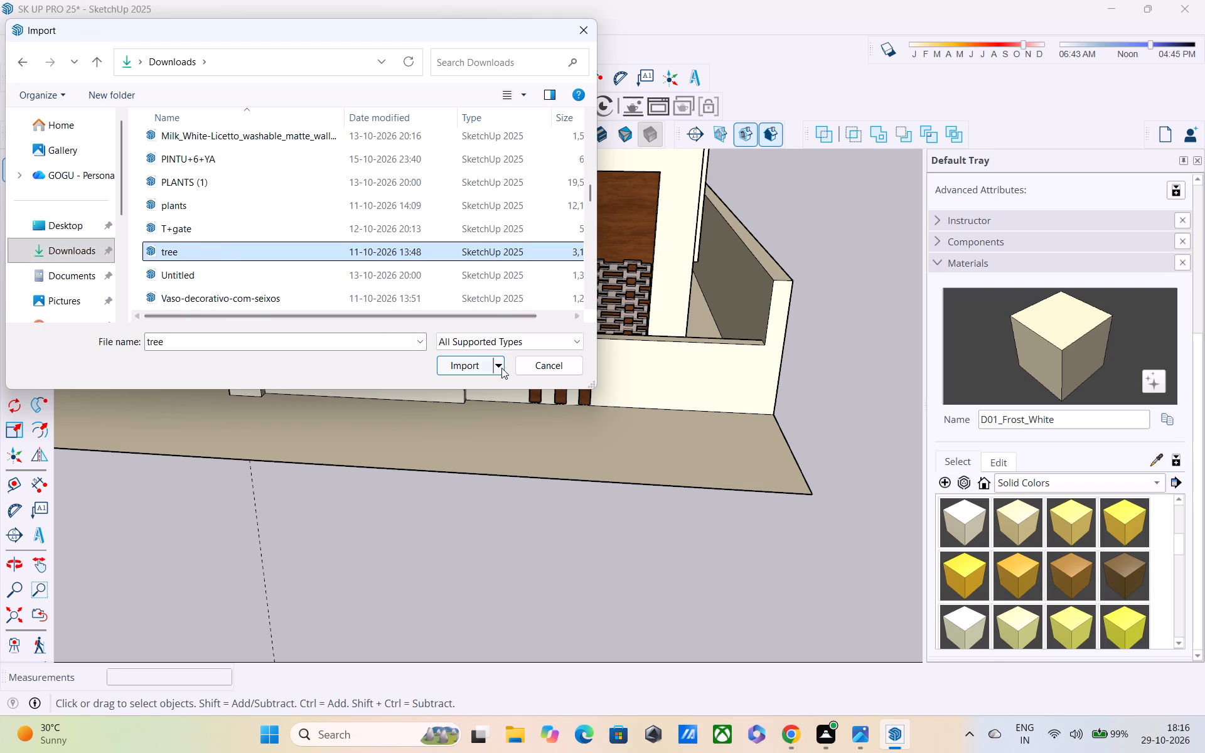
click(489, 368)
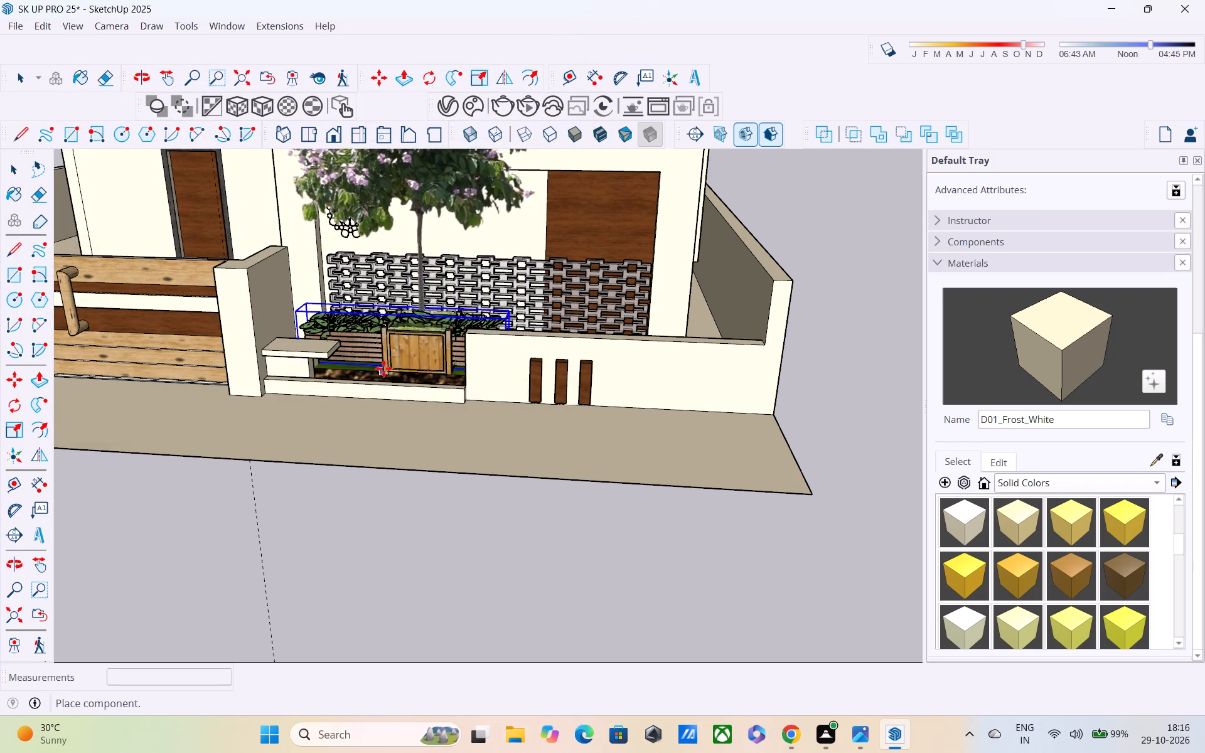
Place the potted flowering tree on the upper balcony floor, behind the railing and near the vertical posts.
scroll(383, 368, down, 4)
shift+middle_drag(314, 338, 414, 639)
middle_drag(288, 420, 408, 666)
middle_drag(330, 440, 404, 697)
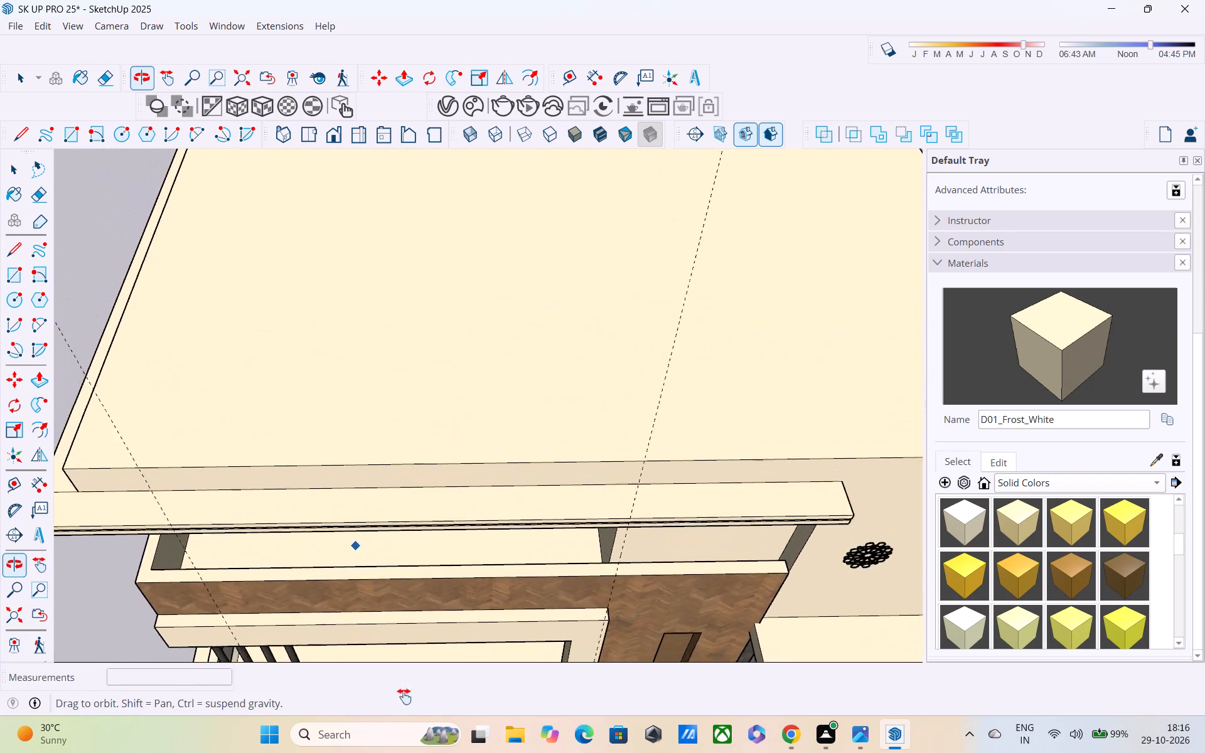
middle_drag(404, 697, 414, 735)
middle_drag(415, 678, 442, 476)
middle_drag(422, 553, 451, 318)
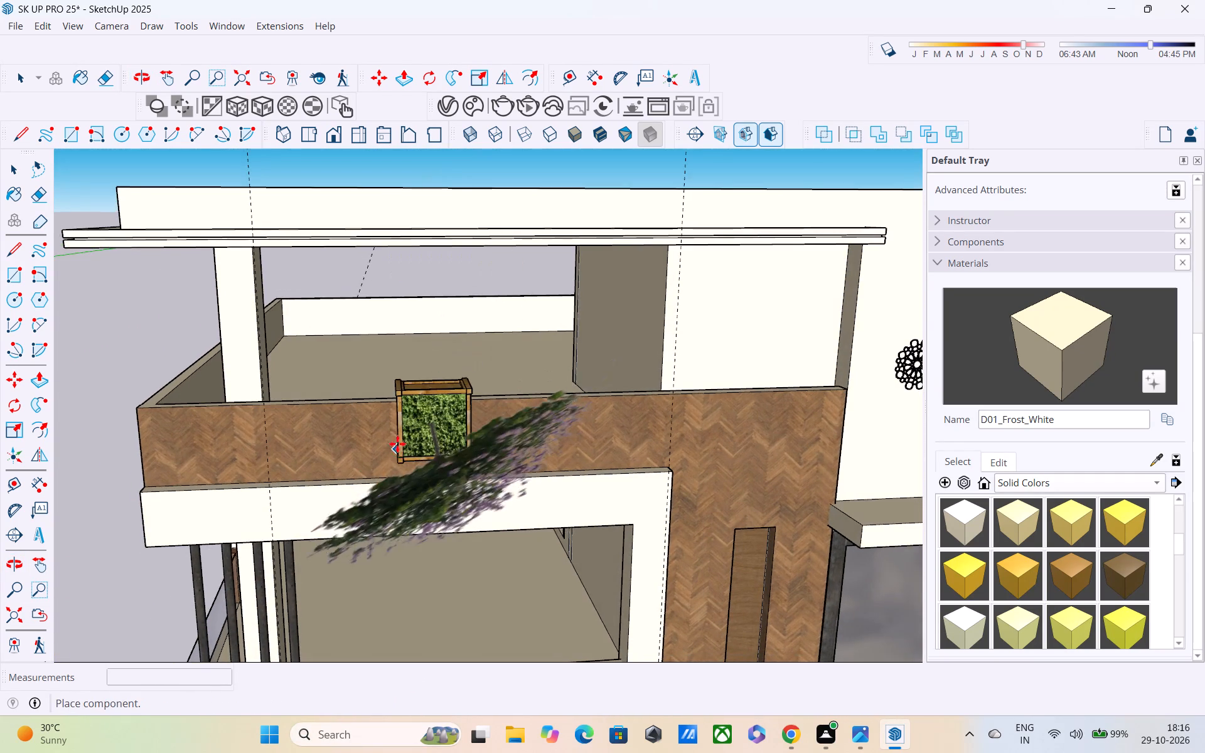
scroll(396, 416, up, 3)
scroll(379, 361, up, 2)
shift+middle_drag(390, 387, 530, 422)
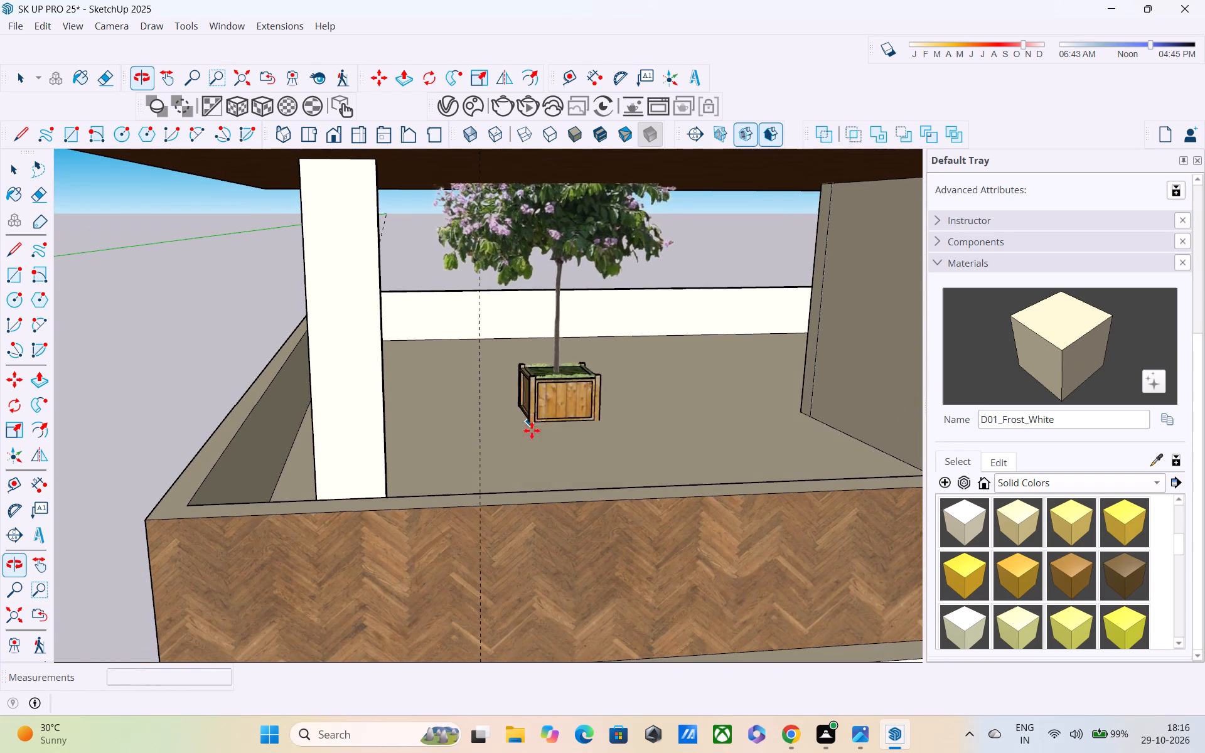
shift+middle_drag(537, 462, 537, 646)
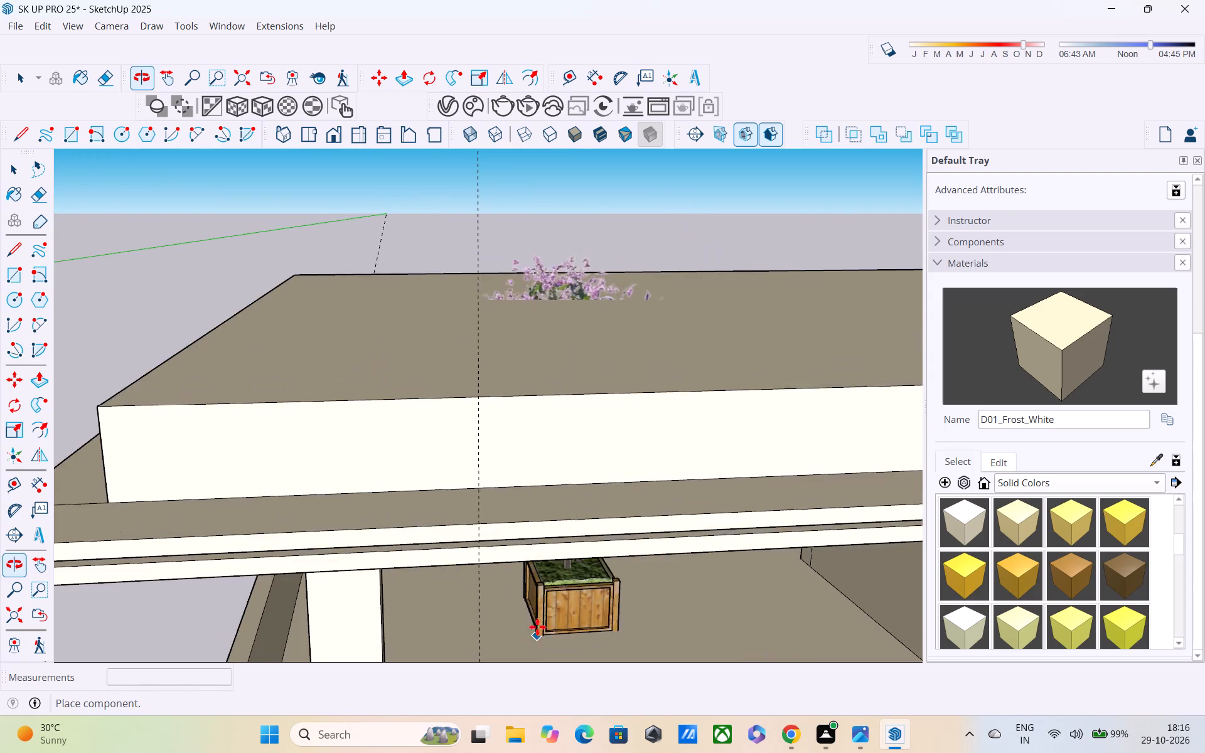
scroll(538, 537, down, 3)
middle_drag(540, 521, 540, 346)
scroll(545, 356, up, 1)
scroll(545, 362, down, 5)
middle_drag(574, 567, 573, 302)
scroll(573, 302, up, 1)
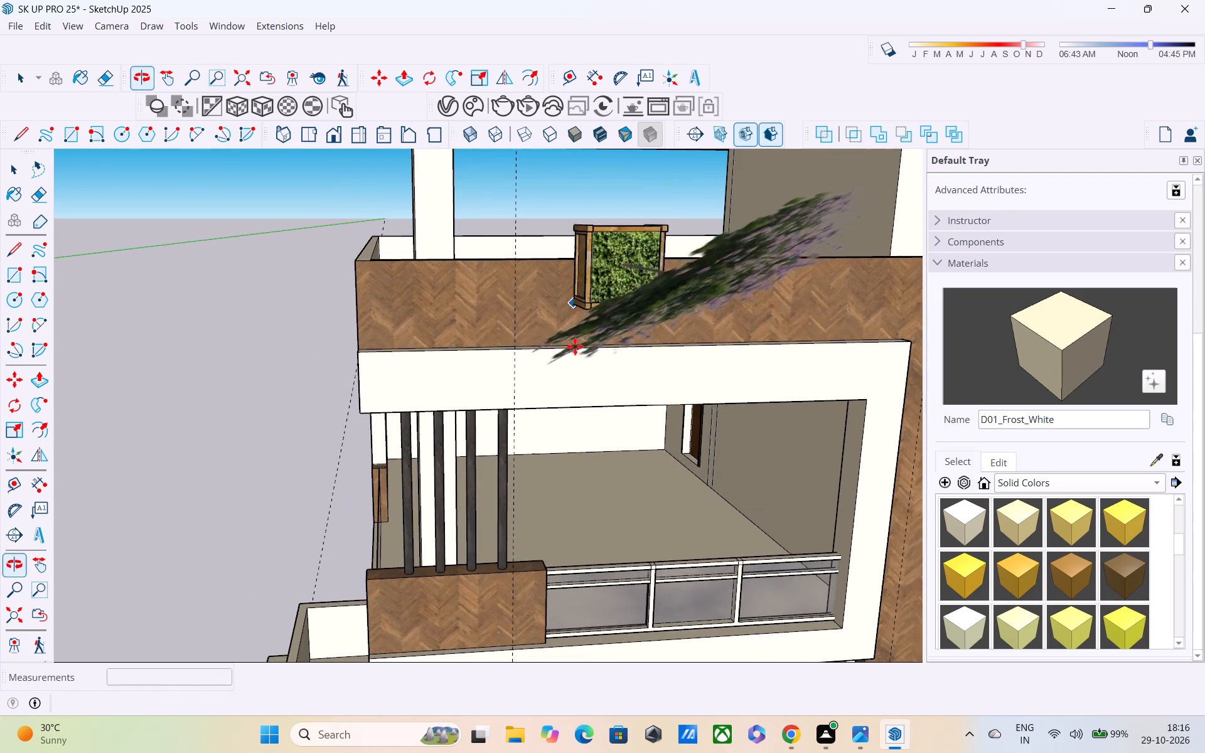
scroll(586, 488, up, 3)
middle_drag(577, 618, 537, 462)
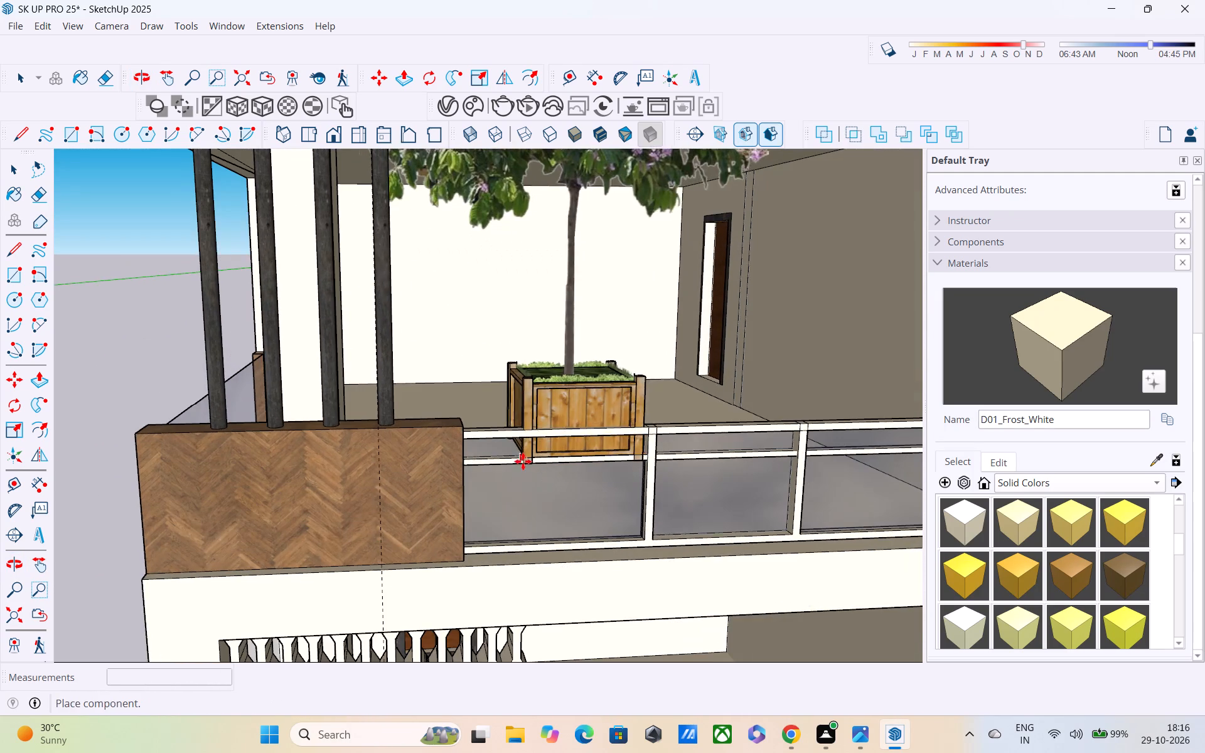
middle_drag(522, 461, 1138, 530)
middle_drag(800, 543, 702, 524)
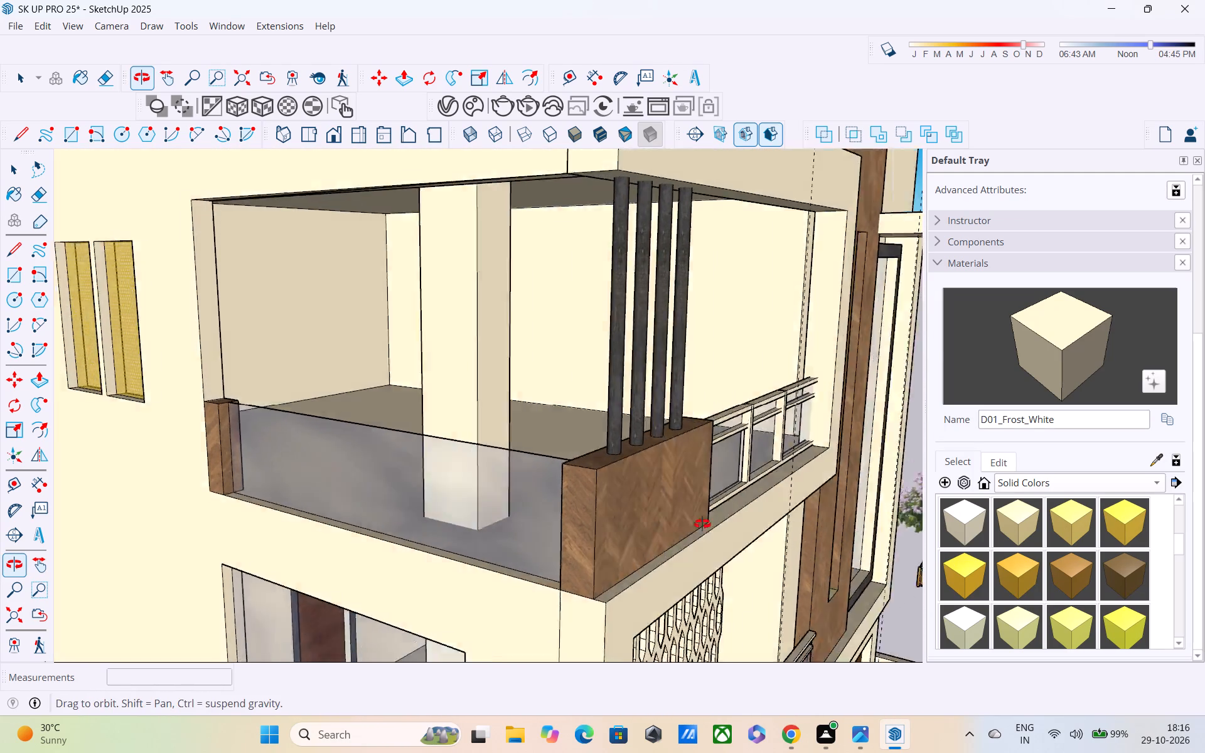
middle_drag(702, 524, 565, 488)
scroll(645, 437, up, 1)
middle_drag(643, 437, 504, 563)
scroll(515, 473, up, 4)
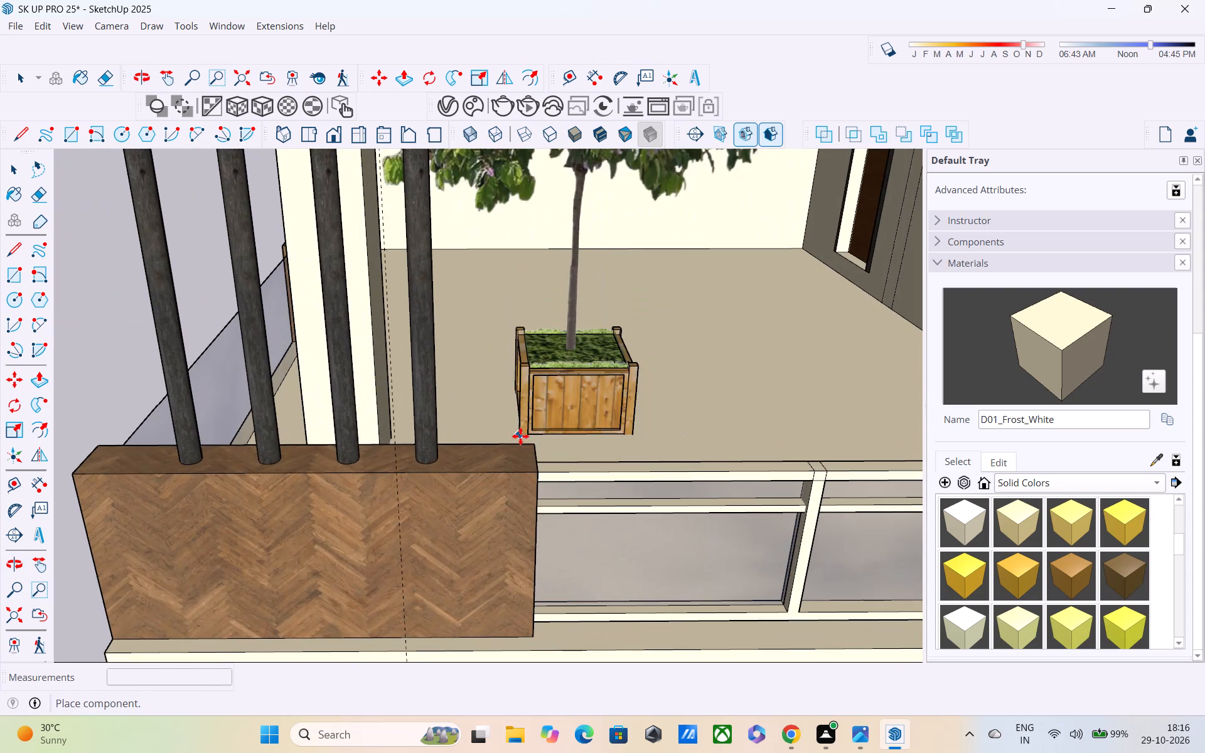
middle_drag(638, 457, 327, 431)
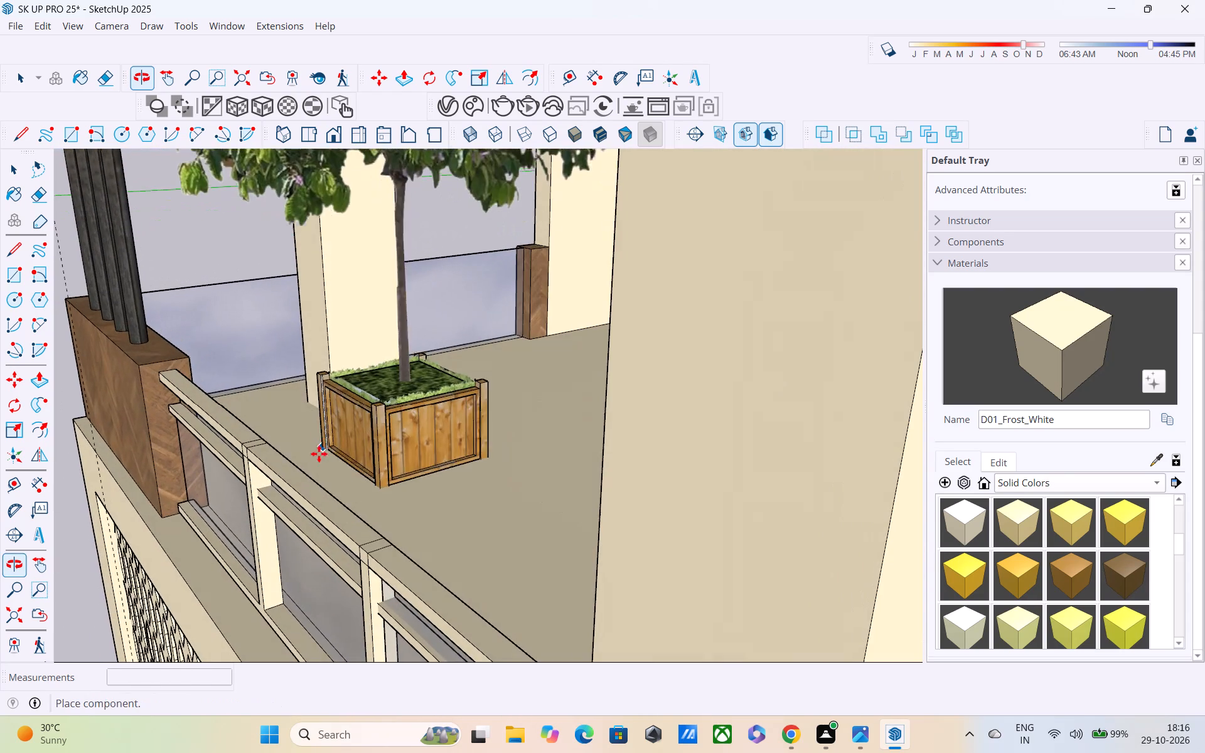
middle_drag(360, 488, 425, 540)
scroll(434, 523, up, 5)
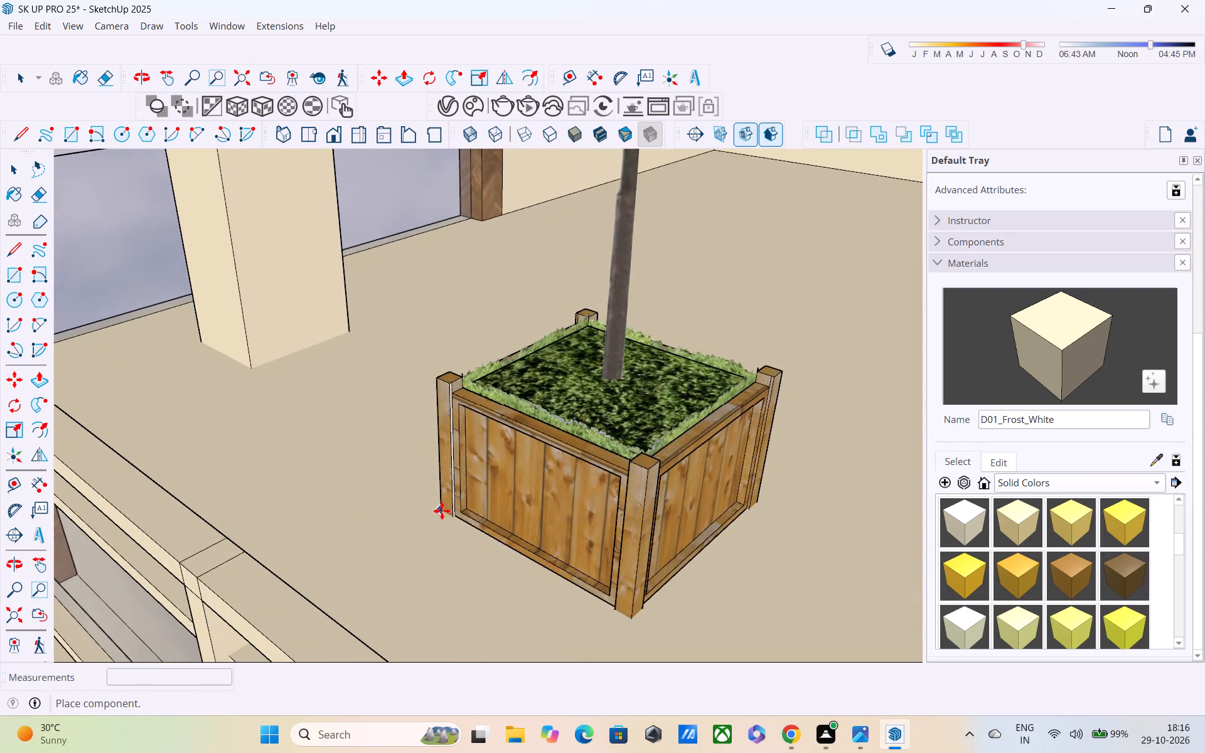
middle_drag(443, 509, 291, 369)
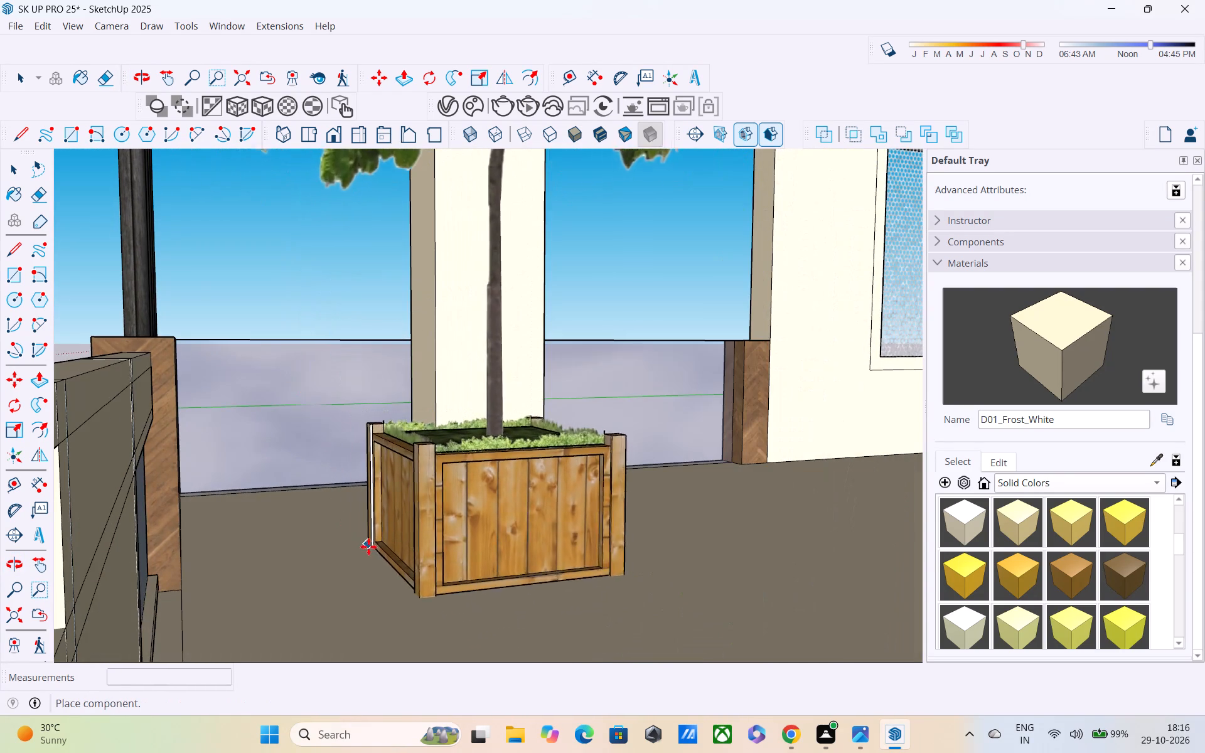
click(373, 580)
Scale the balcony tree's height along the blue axis, first by about 1.17, then by 0.66 to fit beneath the balcony ceiling.
scroll(396, 581, down, 1)
middle_drag(426, 601, 675, 636)
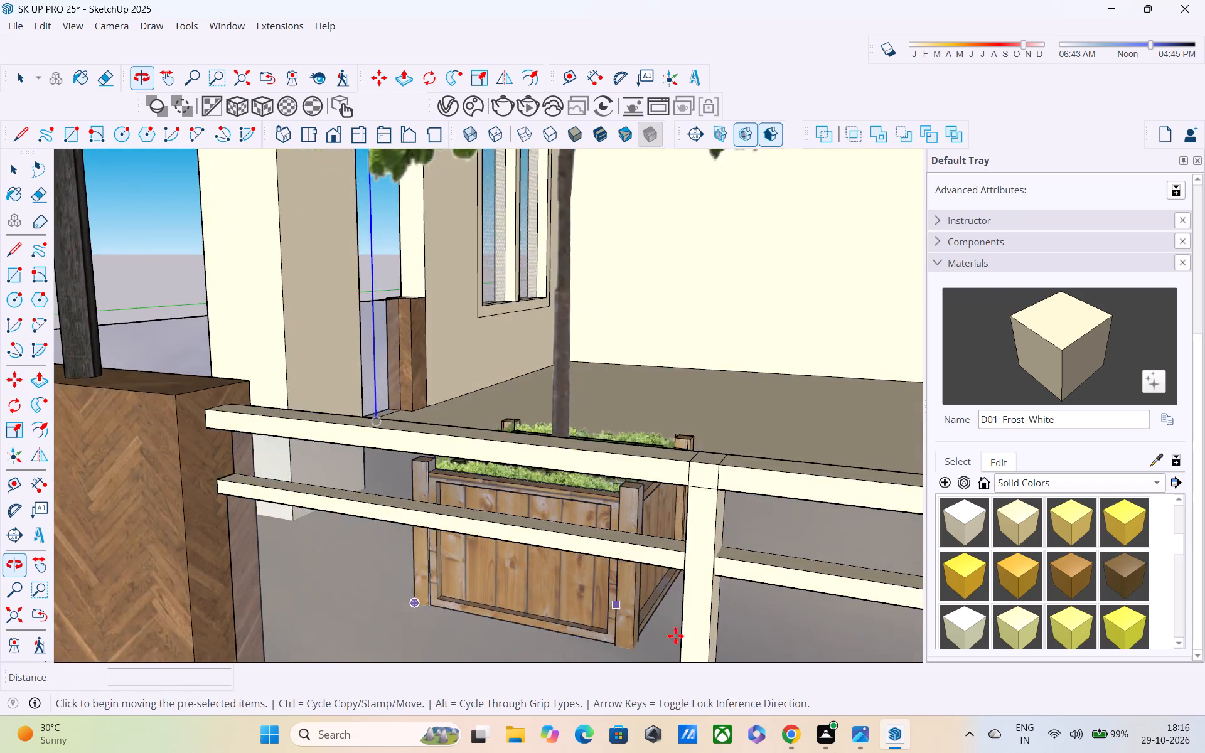
scroll(675, 636, up, 1)
scroll(673, 610, down, 13)
middle_drag(658, 589, 703, 533)
scroll(703, 533, up, 1)
scroll(703, 533, down, 7)
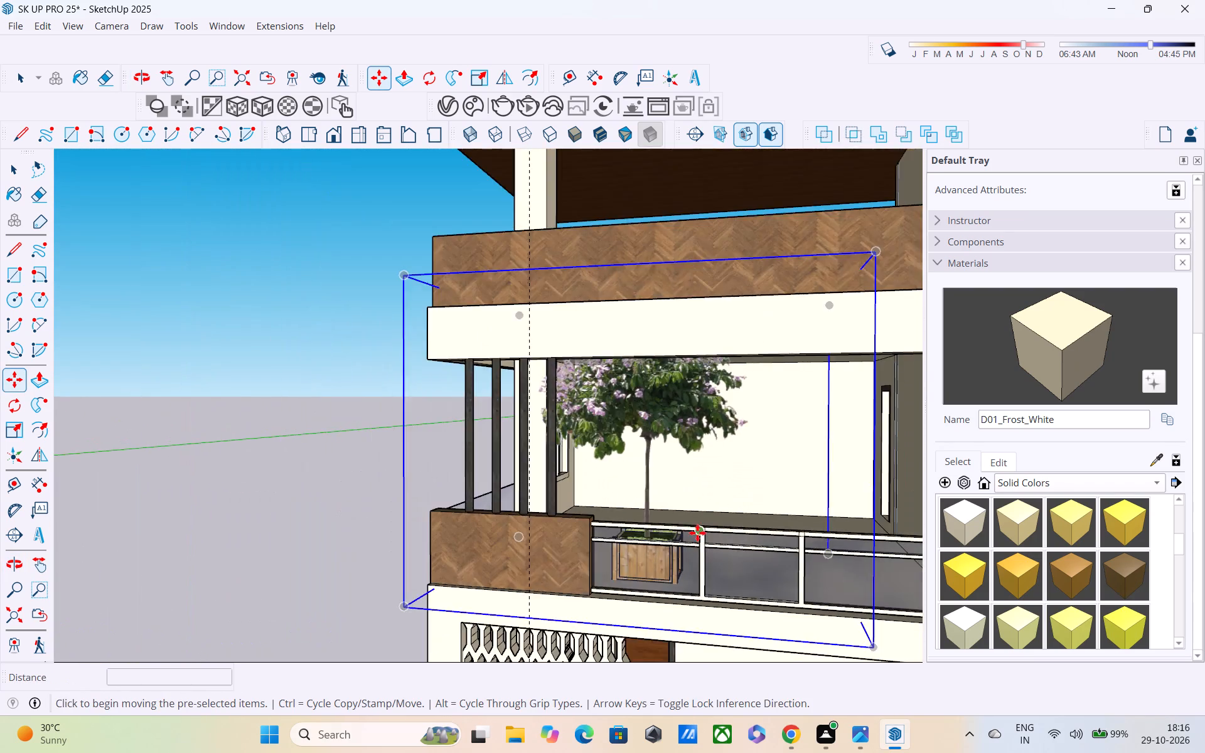
scroll(696, 533, down, 7)
key(s)
middle_drag(674, 409, 672, 385)
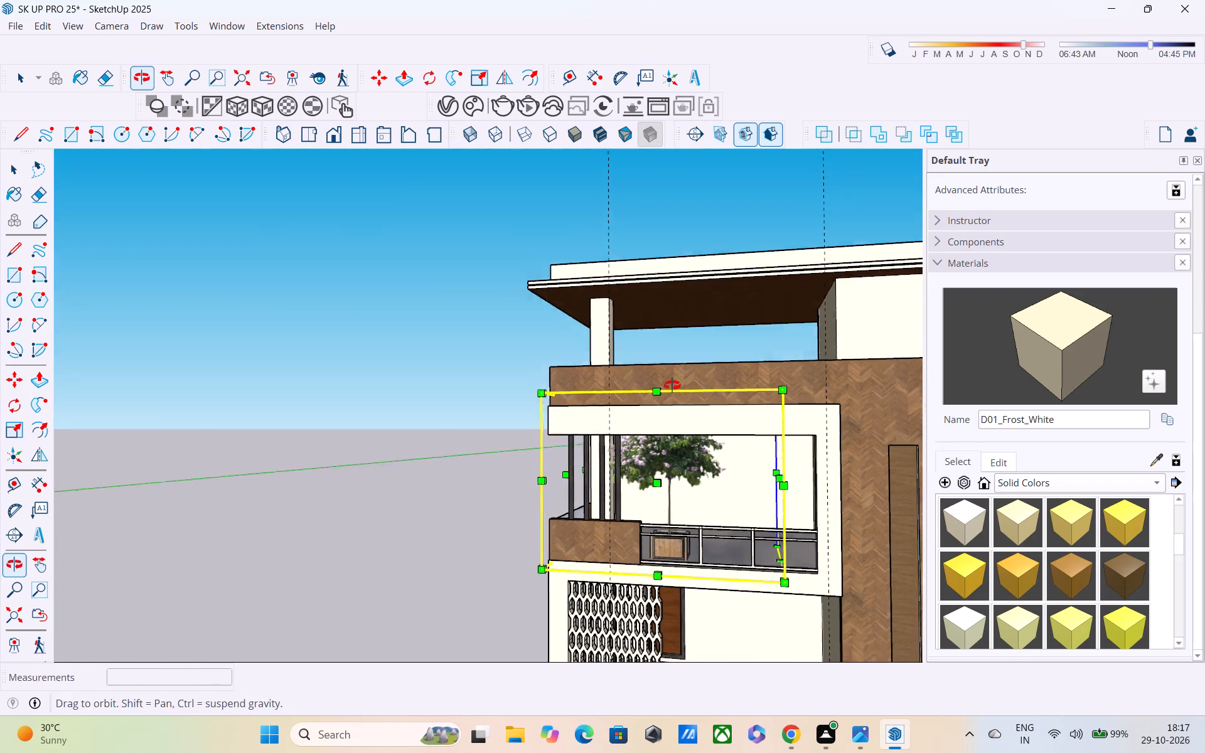
middle_drag(672, 385, 682, 252)
scroll(691, 417, up, 4)
middle_drag(682, 407, 913, 725)
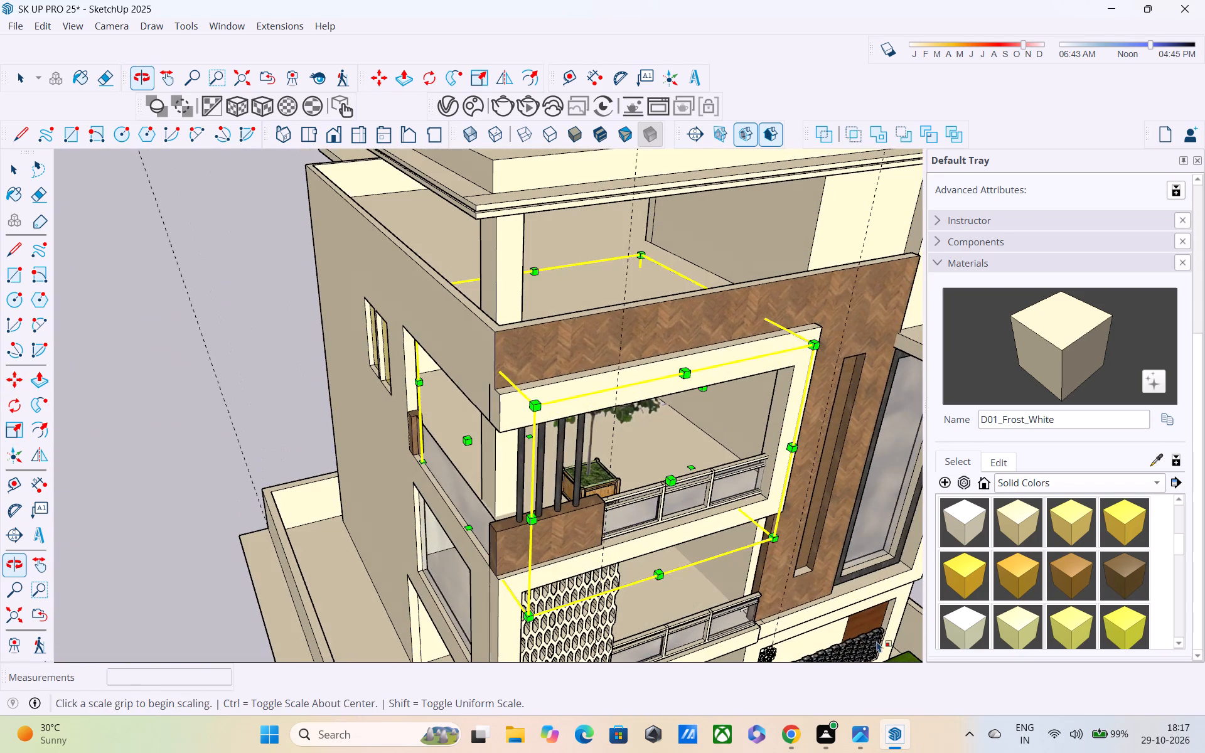
middle_drag(654, 309, 705, 436)
middle_drag(624, 363, 609, 318)
drag(615, 360, 628, 392)
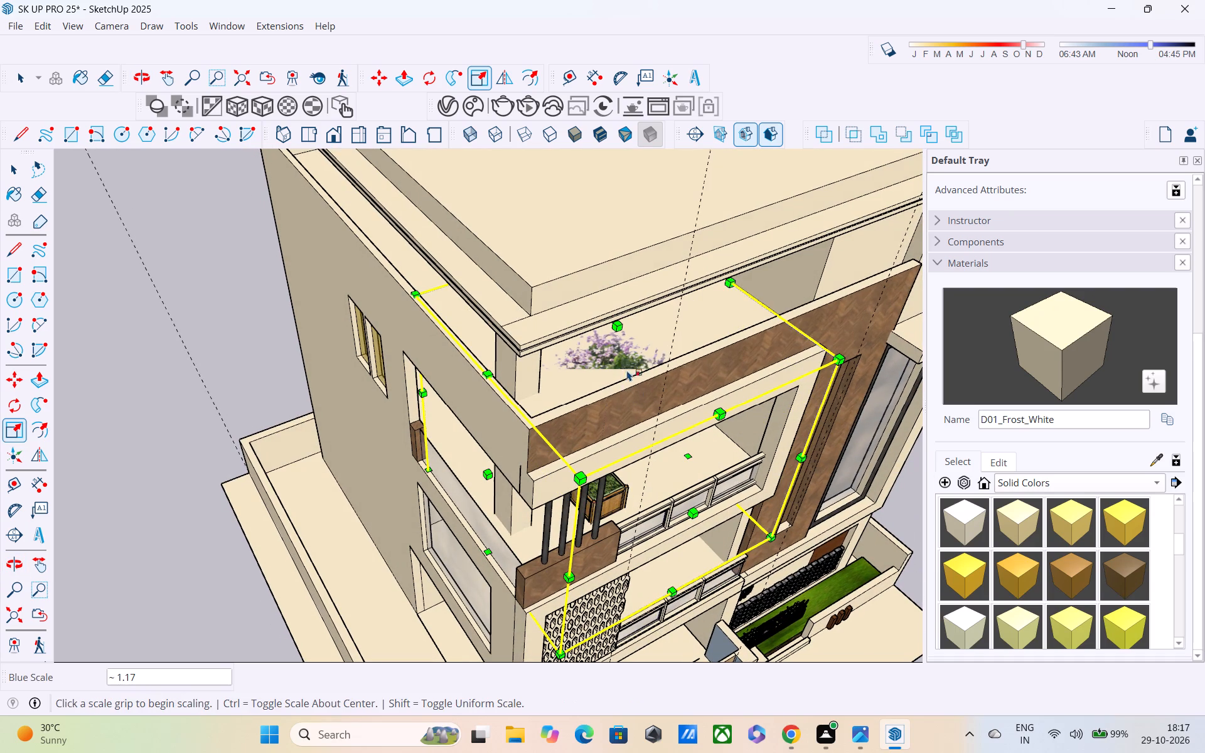
drag(617, 327, 637, 390)
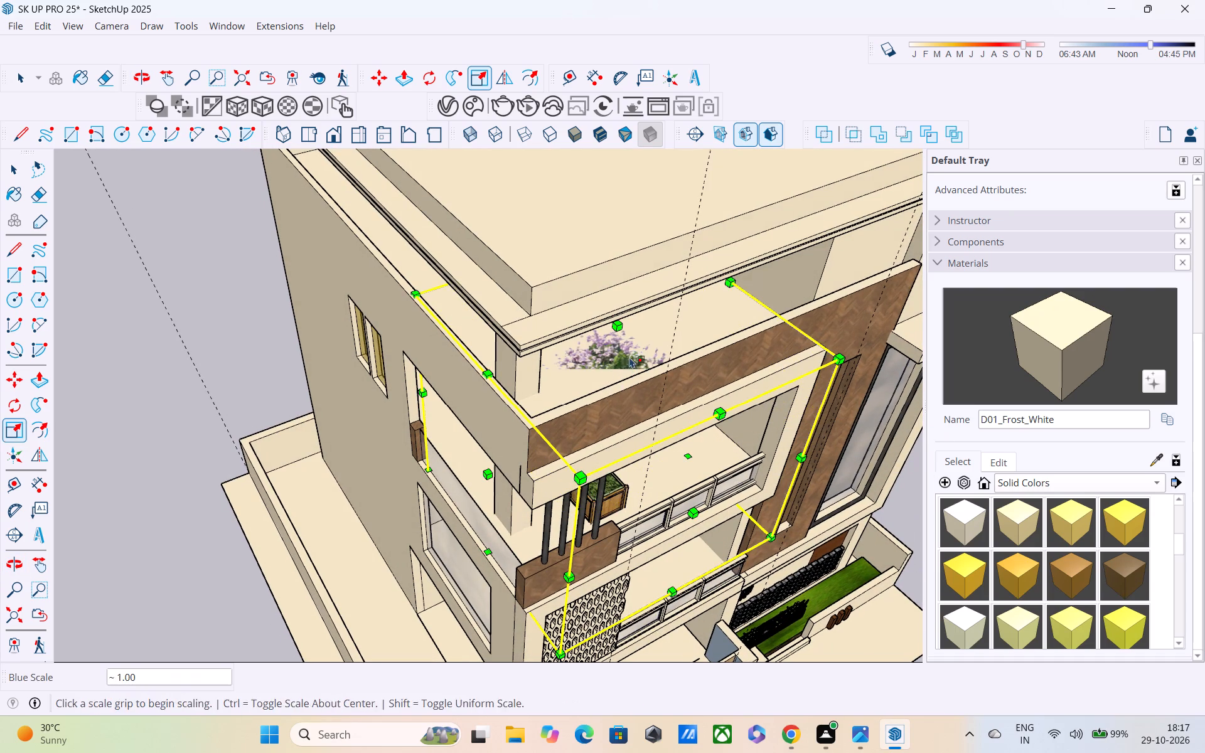
middle_drag(621, 344, 587, 240)
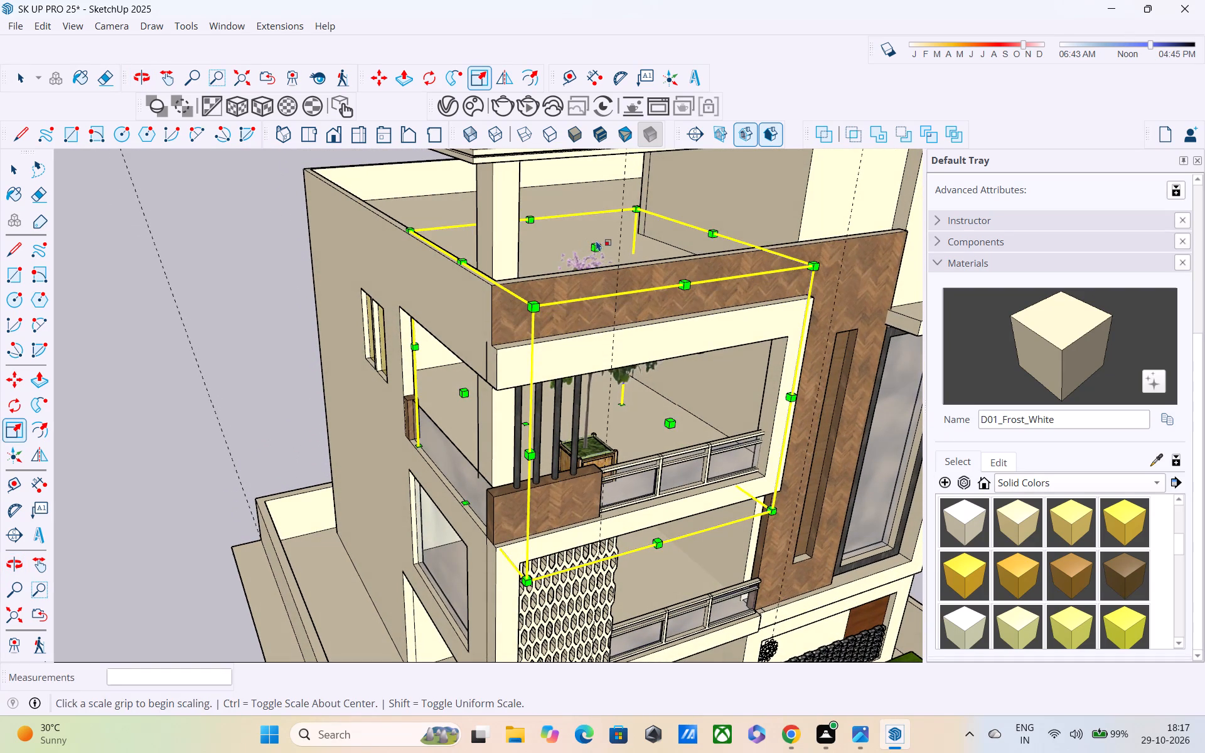
drag(597, 246, 618, 334)
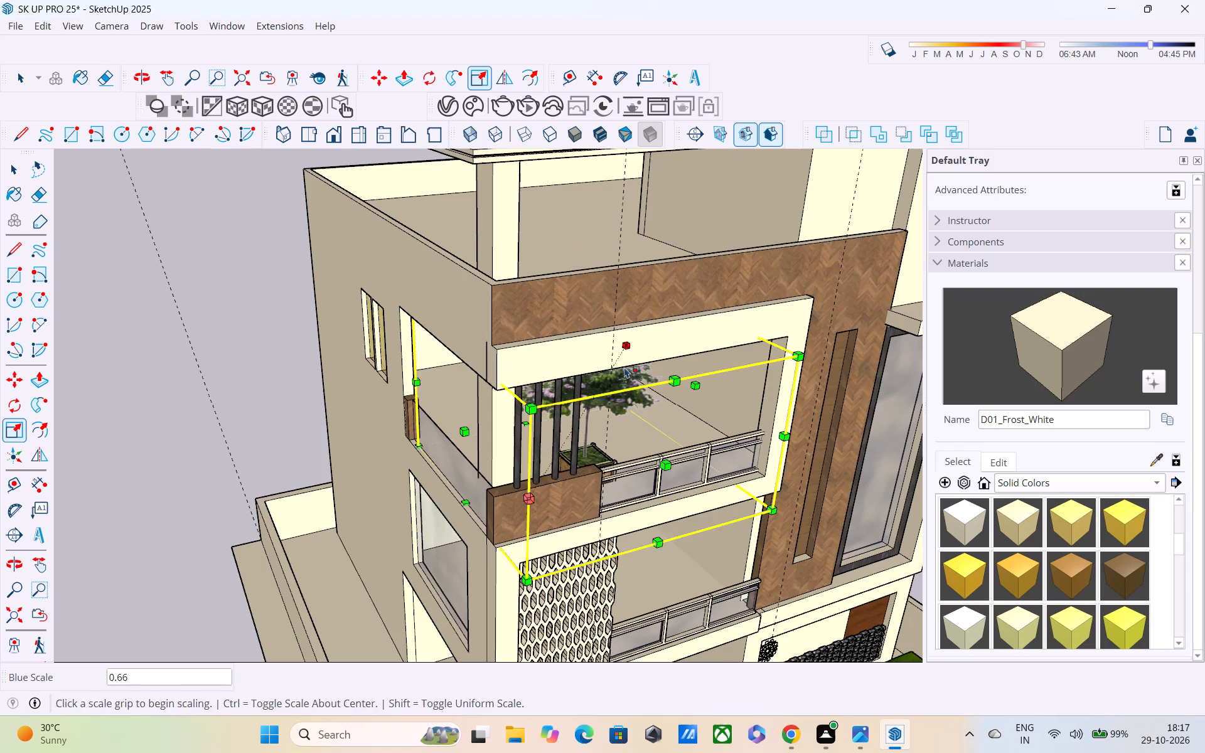
middle_drag(623, 366, 582, 275)
scroll(582, 271, up, 1)
scroll(582, 271, down, 7)
key(space)
click(313, 363)
Examine the whole front elevation of the house with the potted tree on its upper balcony.
middle_drag(706, 373, 704, 373)
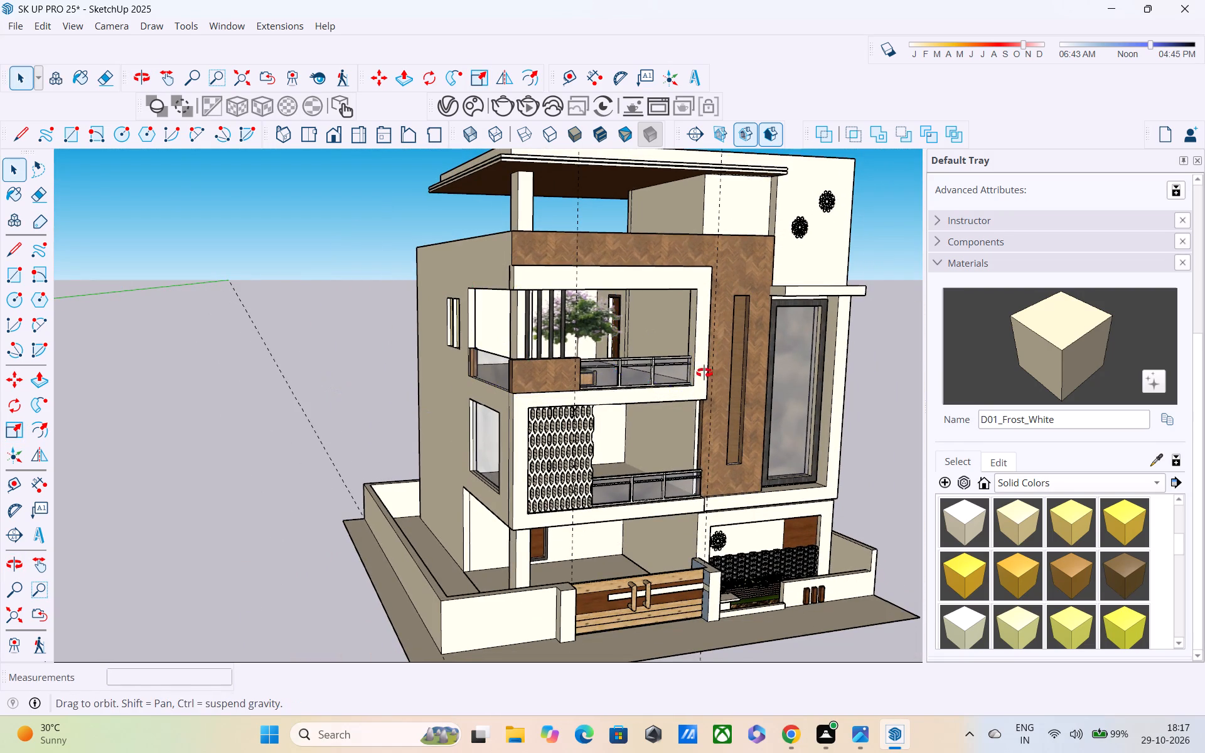
middle_drag(704, 373, 466, 375)
scroll(495, 362, down, 2)
middle_drag(786, 364, 747, 341)
key(space)
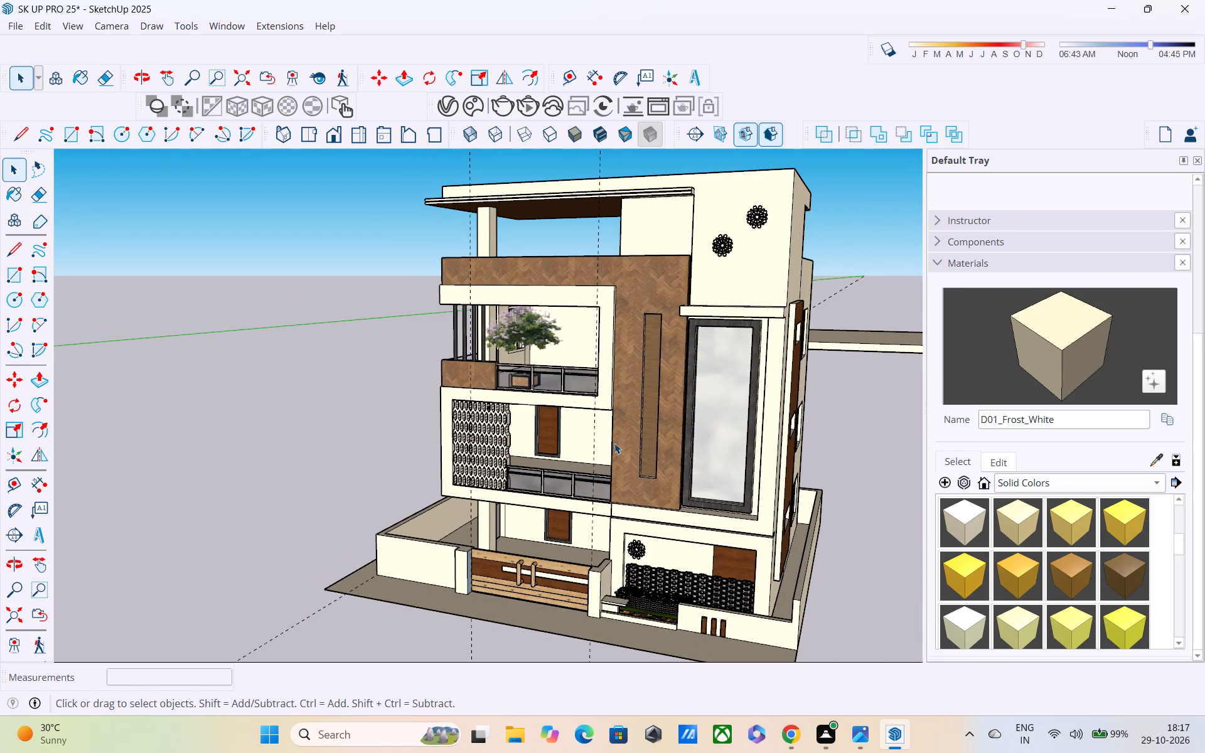
middle_drag(586, 427, 673, 429)
scroll(654, 351, down, 5)
middle_drag(649, 427, 622, 364)
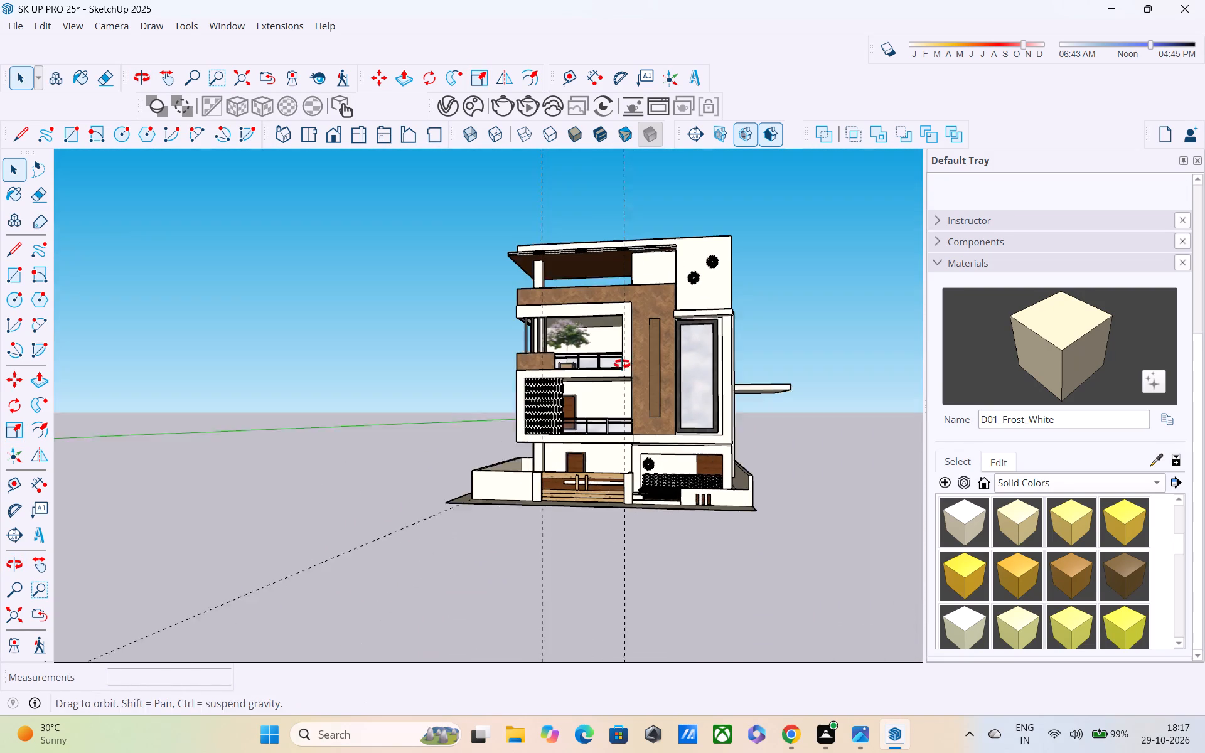
middle_drag(622, 364, 618, 358)
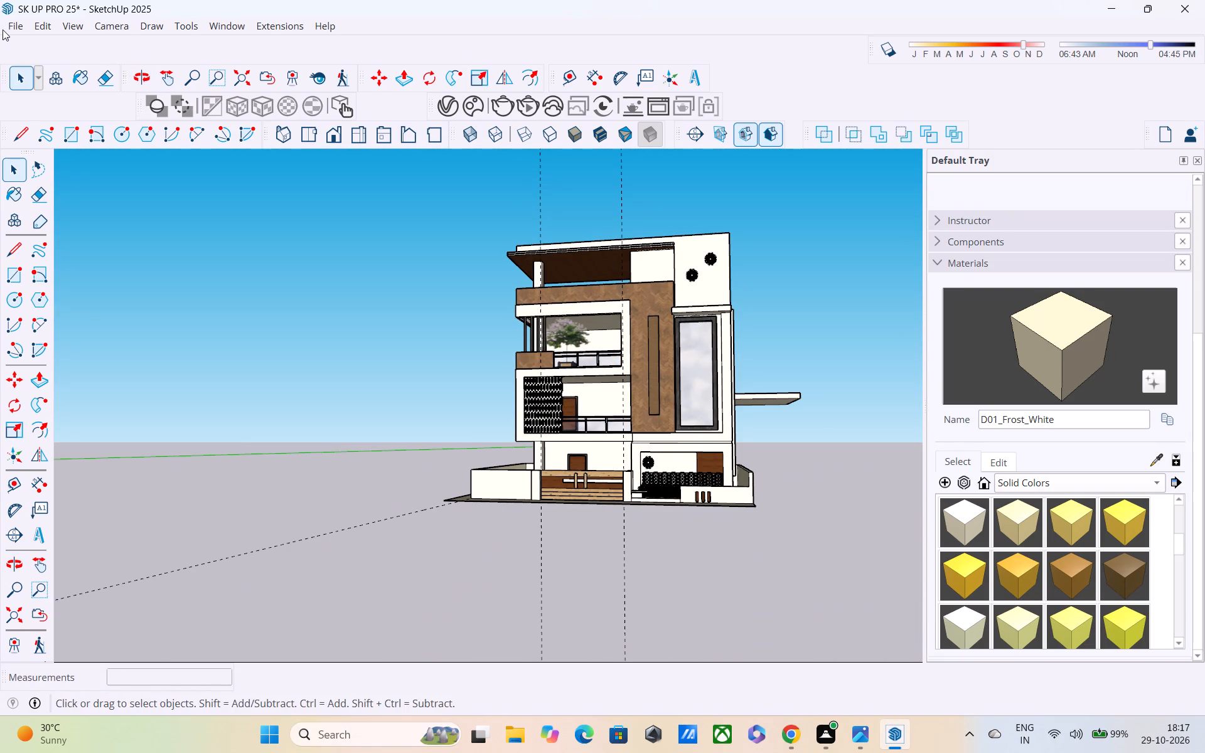
Import the model file "plants" from the Downloads folder.
click(11, 24)
click(78, 240)
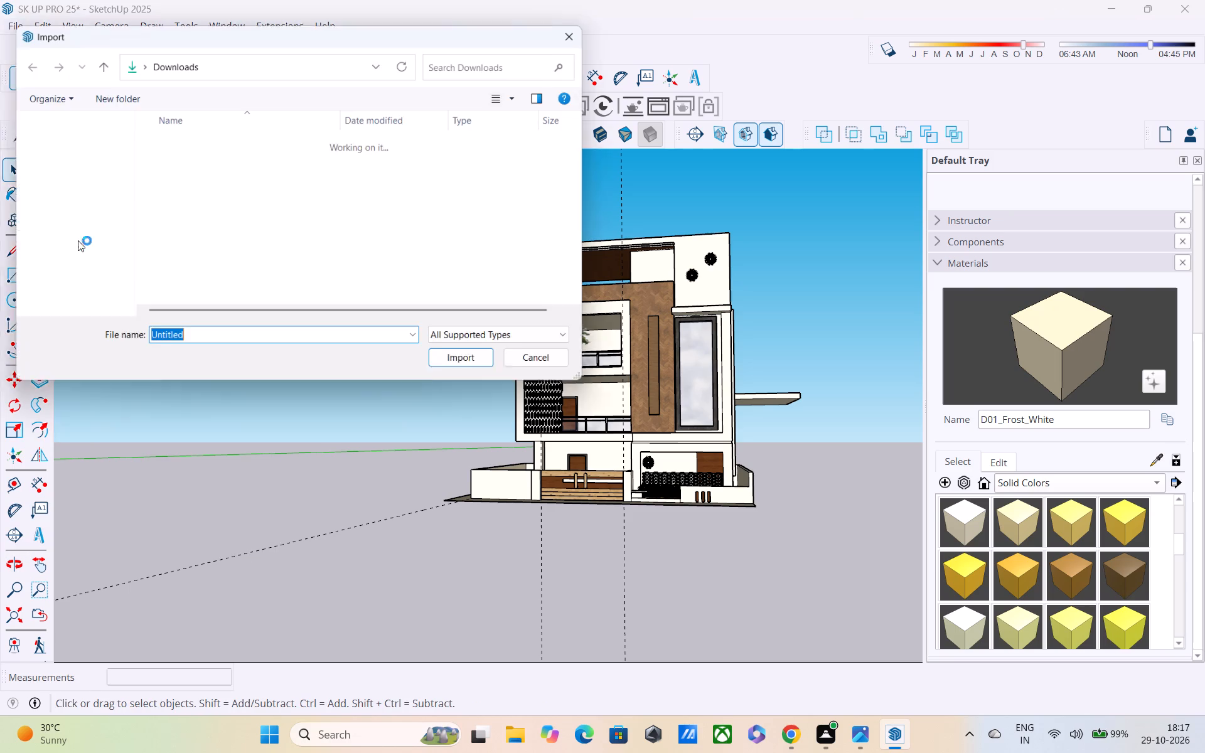
click(79, 257)
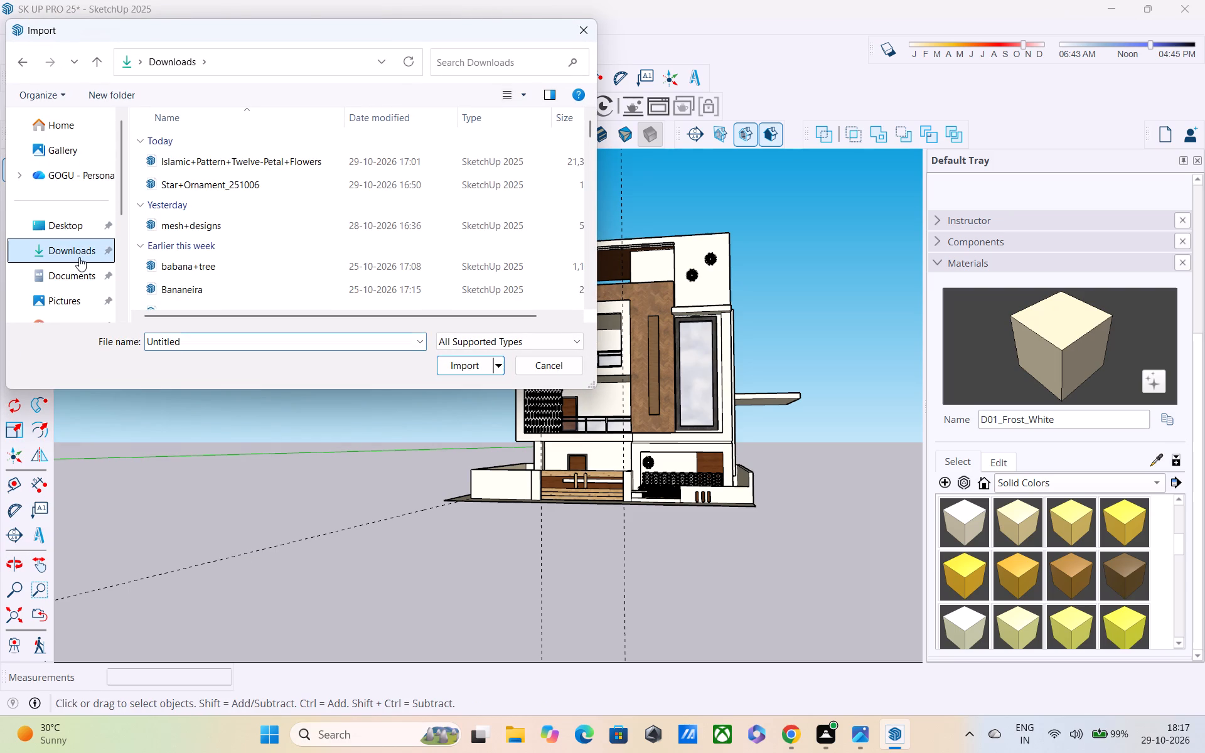
scroll(184, 280, down, 3)
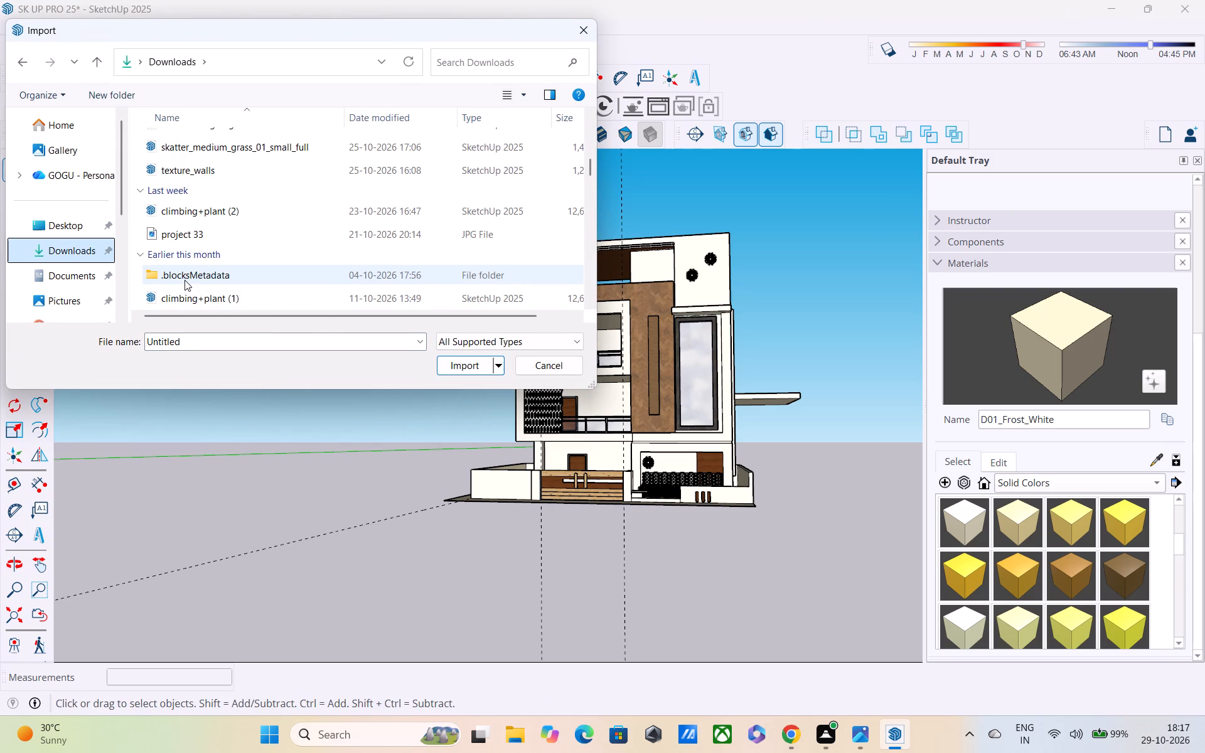
scroll(188, 232, down, 2)
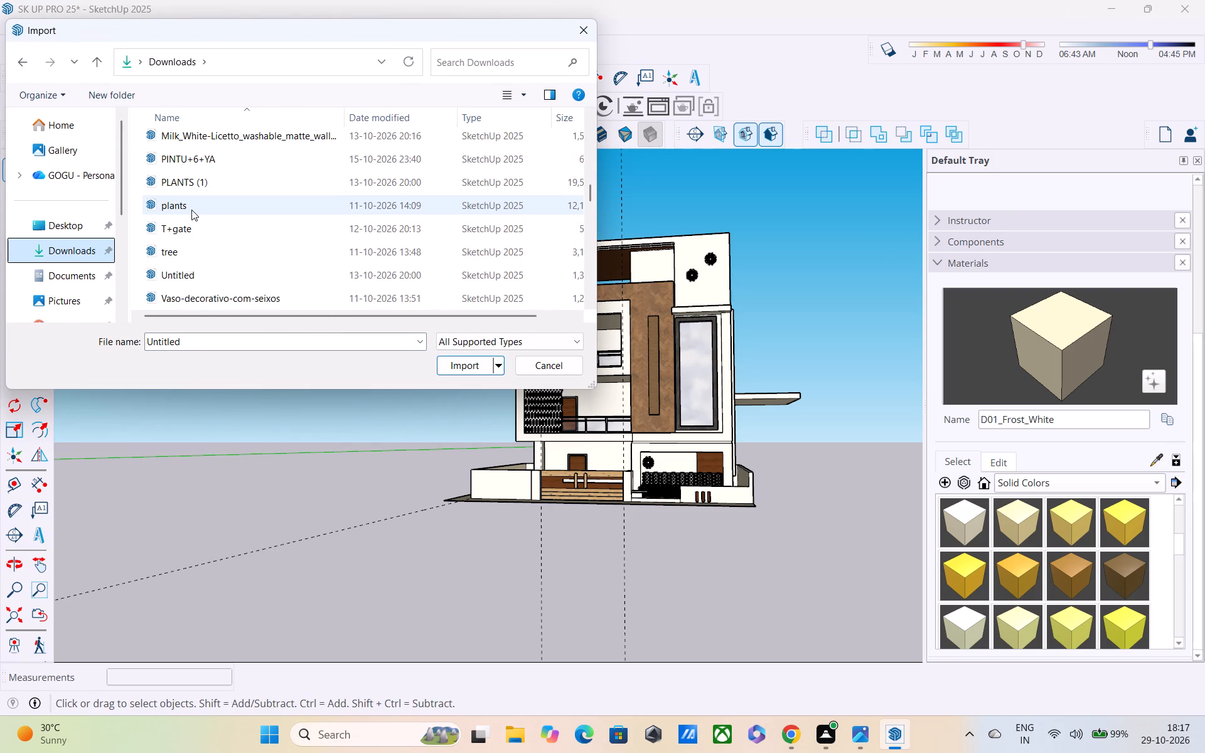
click(191, 210)
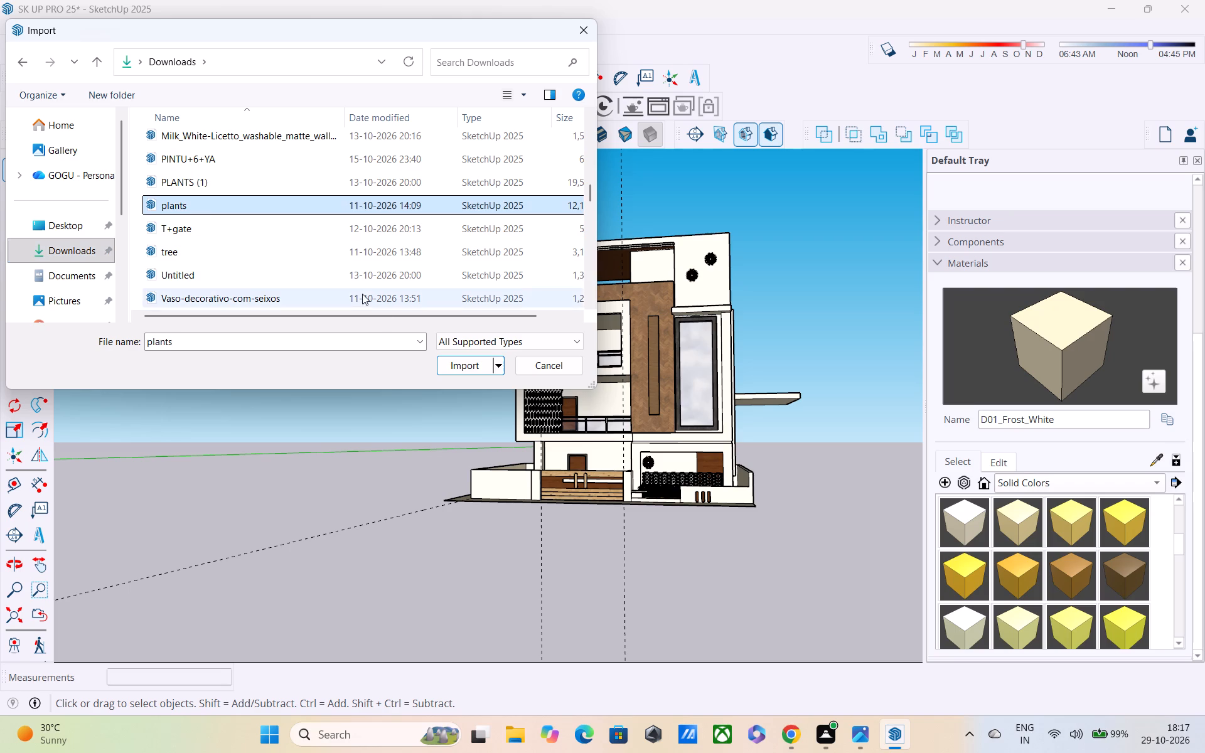
click(464, 363)
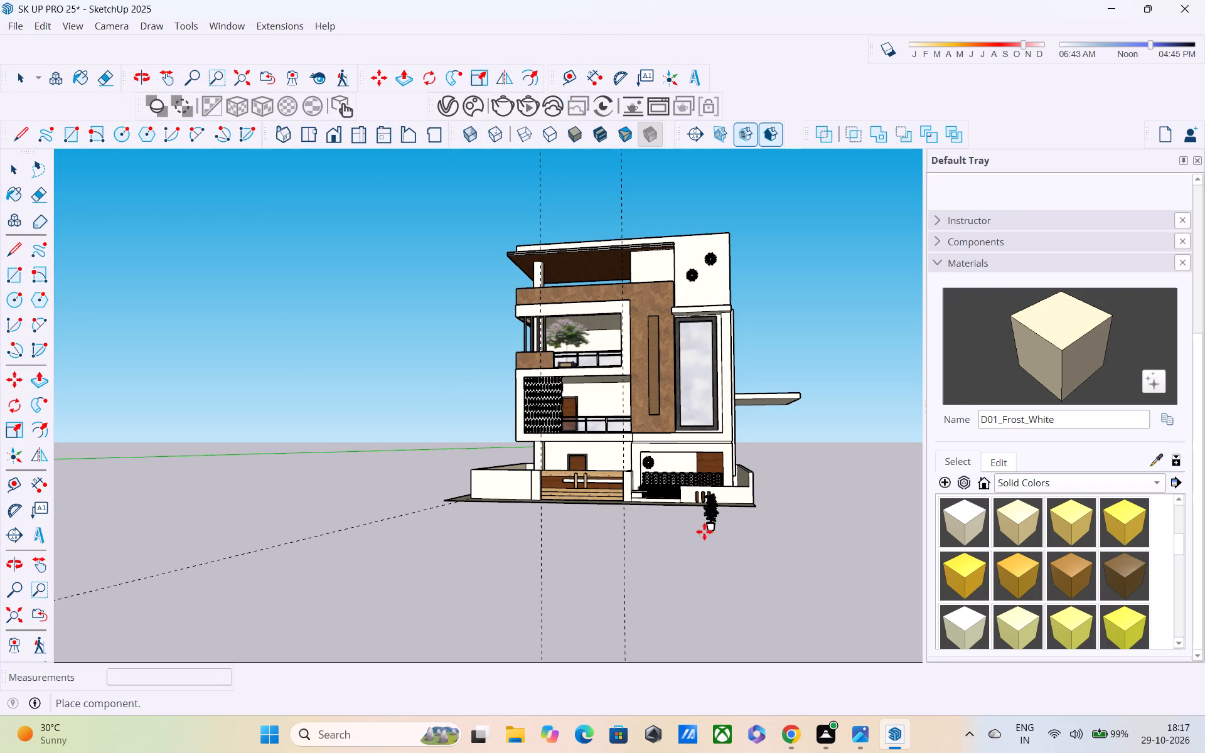
Place the imported white-potted plant on the low ledge between the gate pillar and the planting bed.
scroll(678, 490, up, 8)
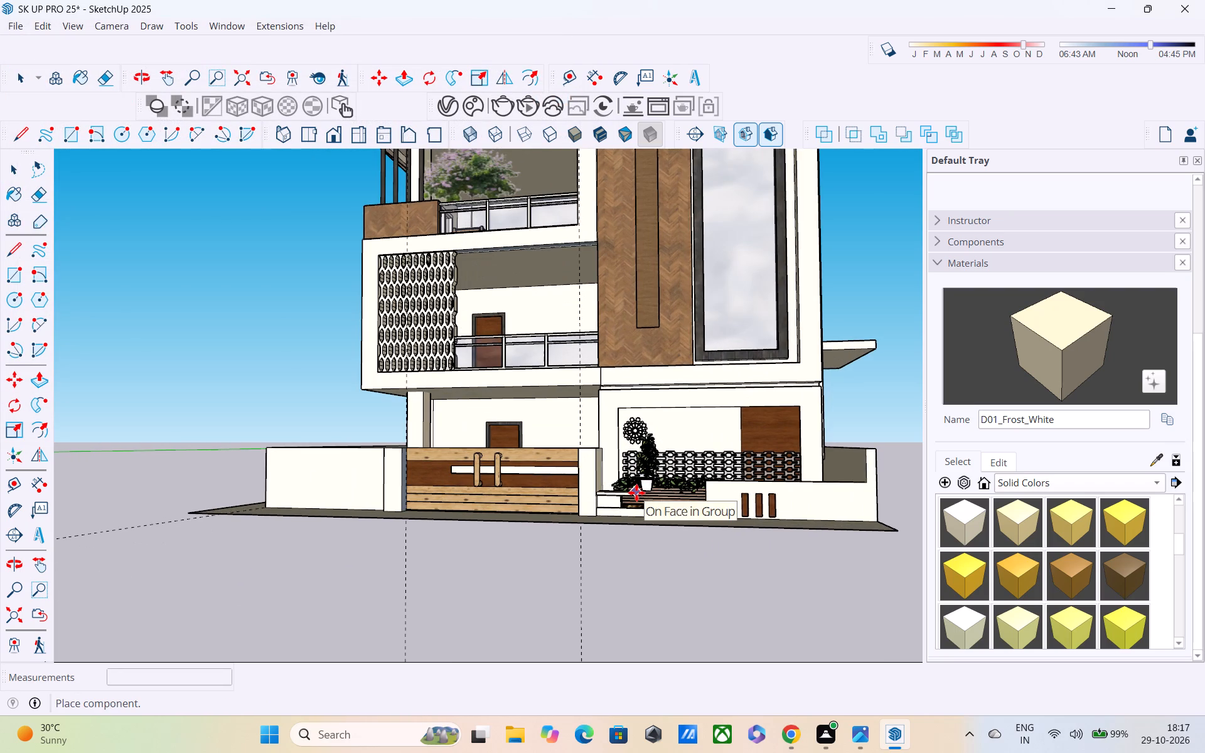
scroll(630, 495, up, 6)
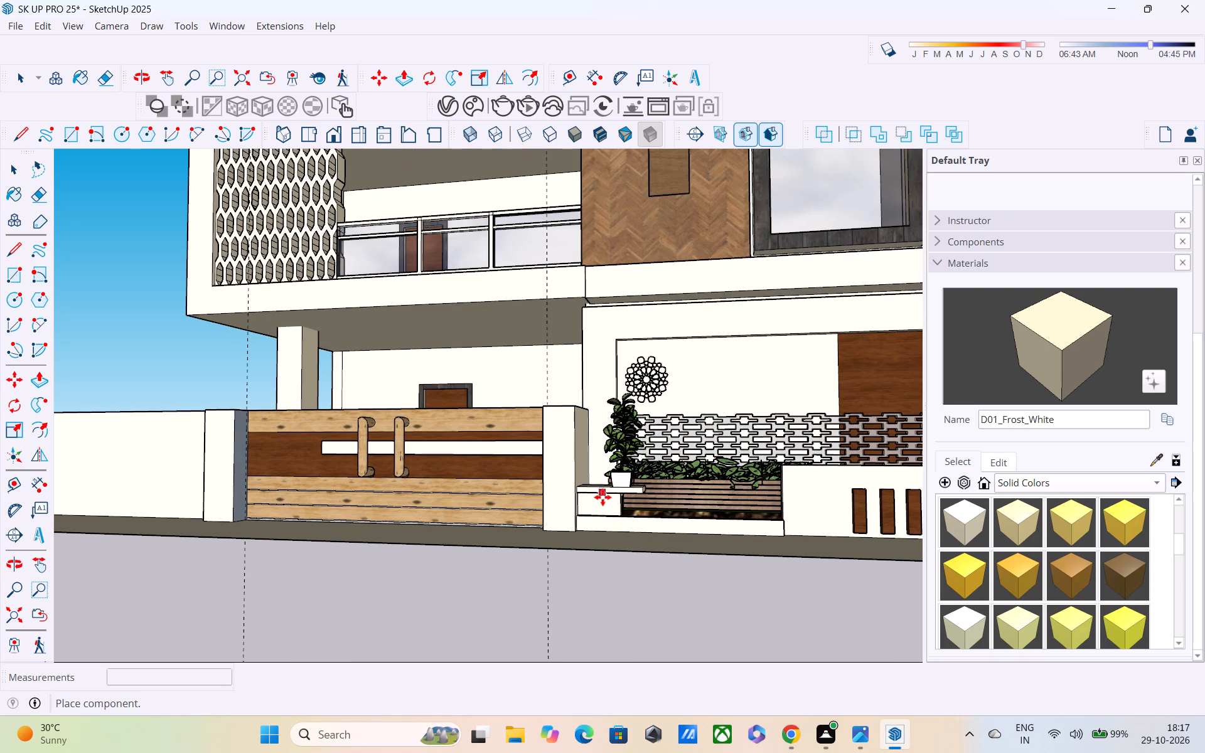
click(596, 492)
middle_drag(637, 510, 601, 587)
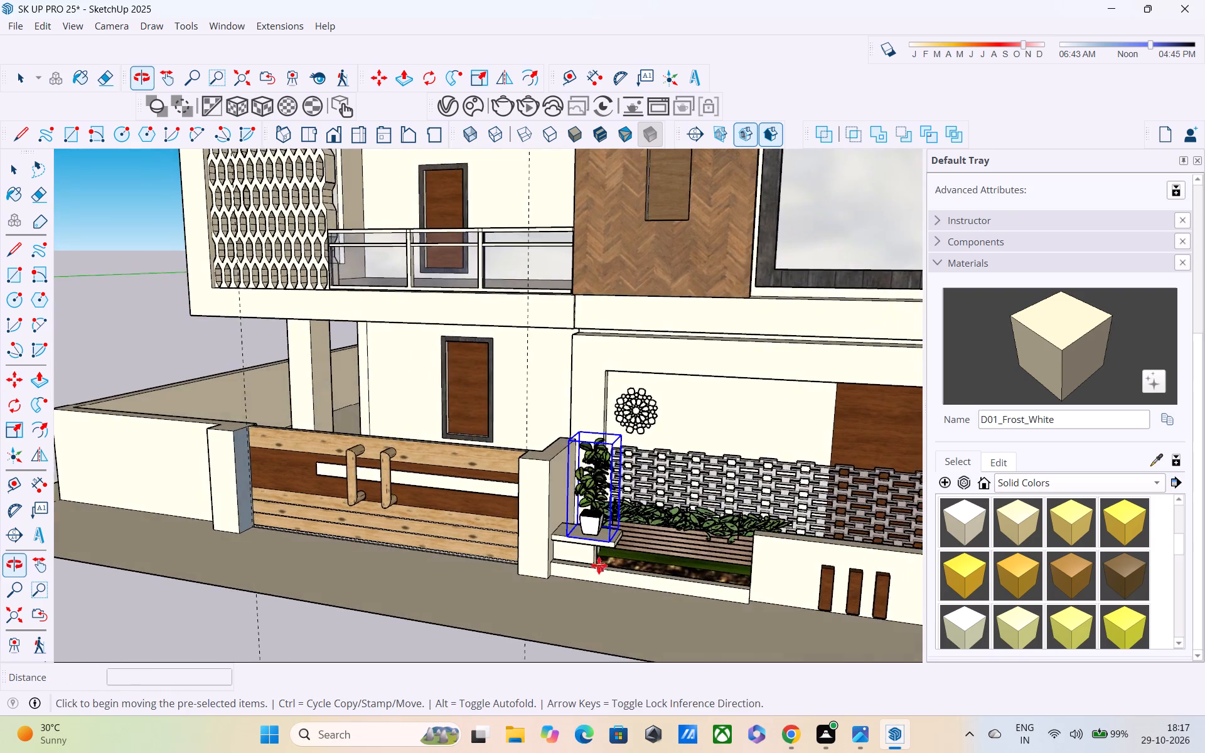
scroll(599, 565, down, 5)
key(space)
click(210, 372)
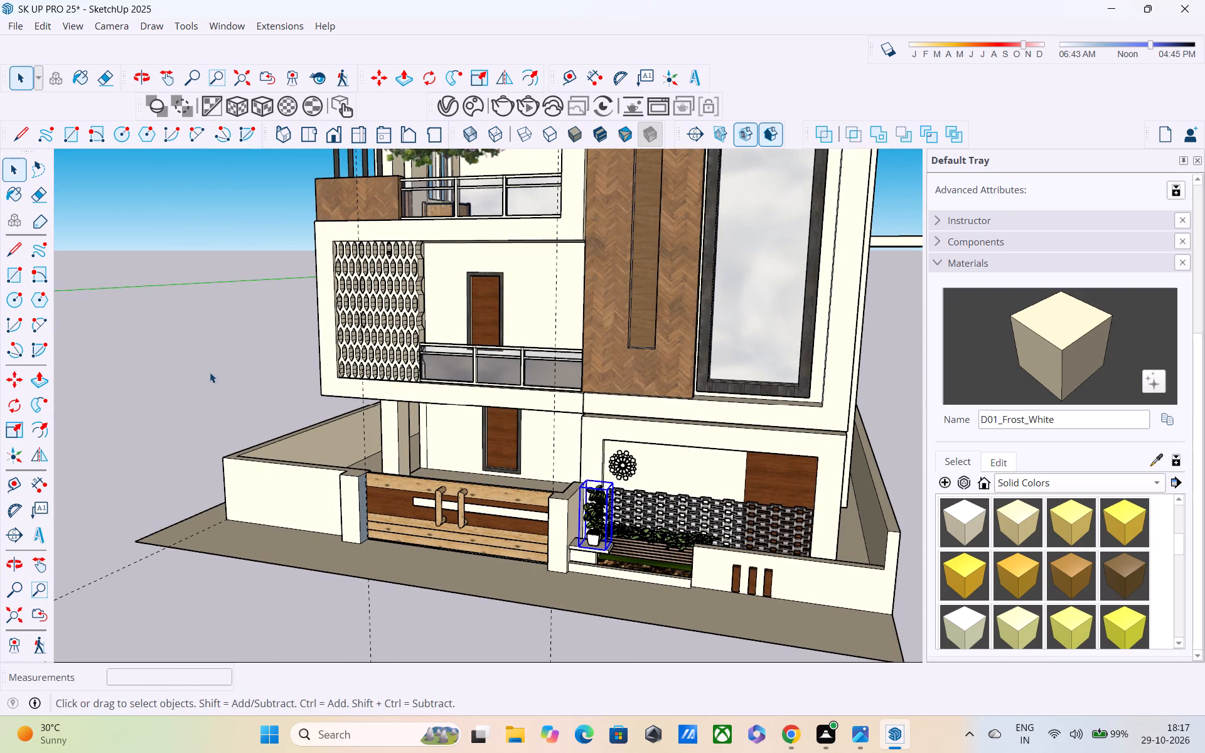
Examine the position of the potted flowering tree behind the upper balcony railing.
middle_drag(501, 437, 635, 446)
middle_drag(574, 360, 569, 550)
scroll(517, 377, up, 2)
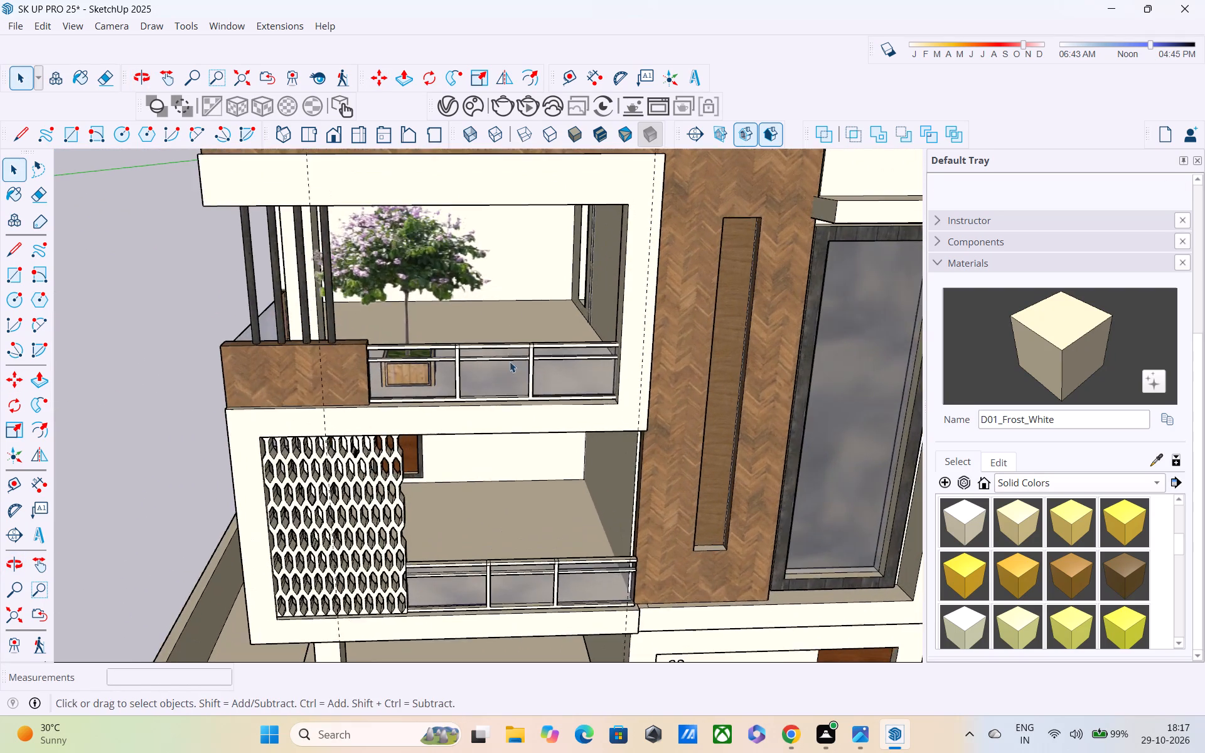
scroll(510, 361, up, 2)
middle_drag(502, 348, 560, 433)
middle_drag(507, 355, 485, 297)
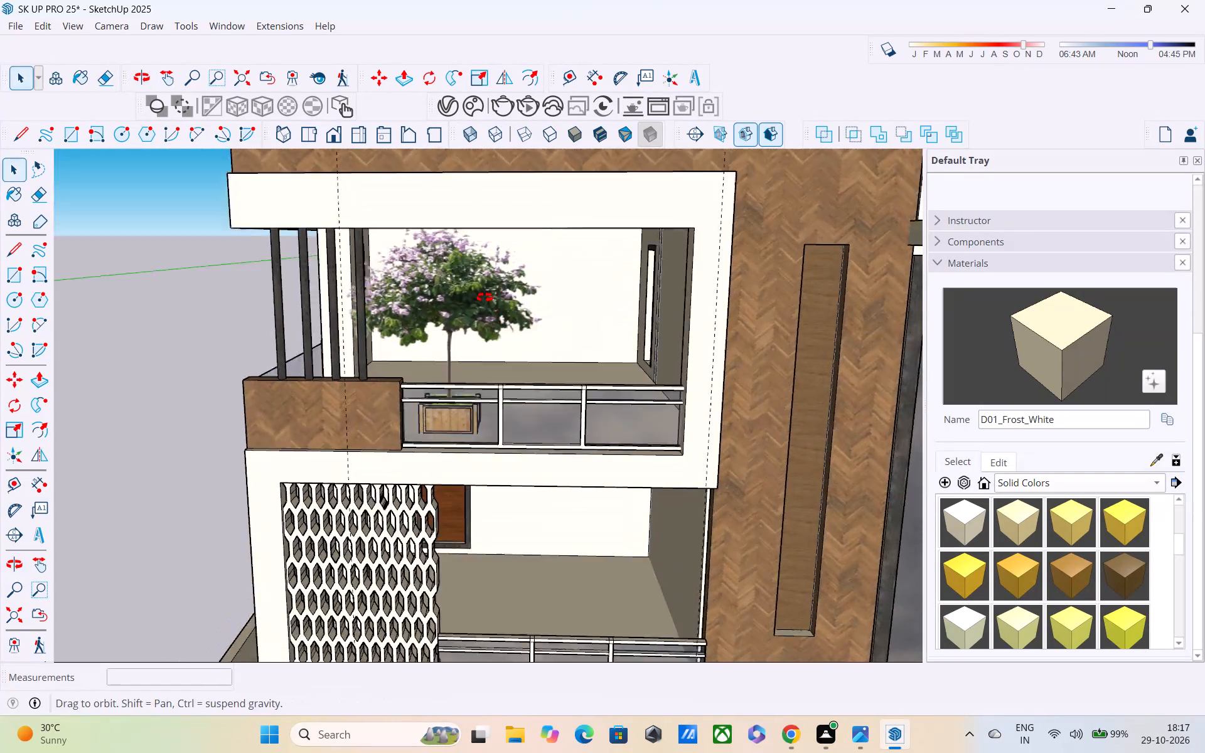
middle_drag(485, 297, 478, 269)
scroll(478, 279, down, 3)
middle_drag(478, 288, 392, 319)
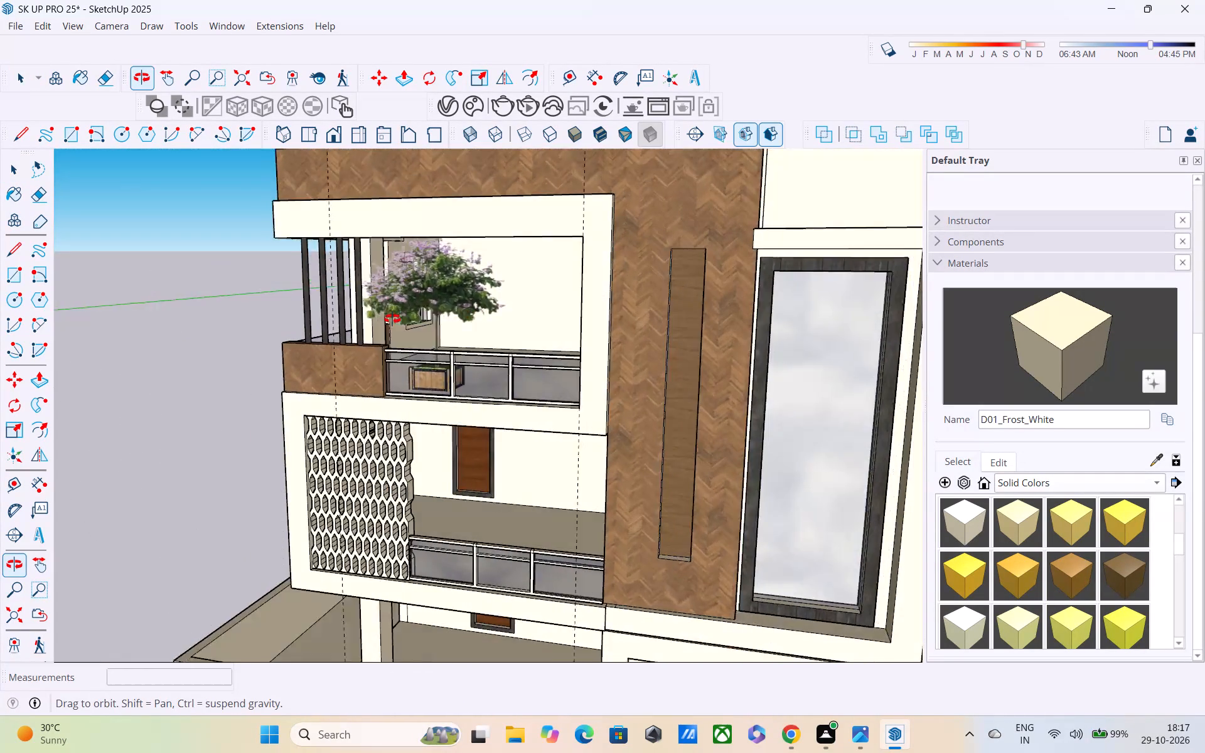
middle_drag(392, 319, 347, 286)
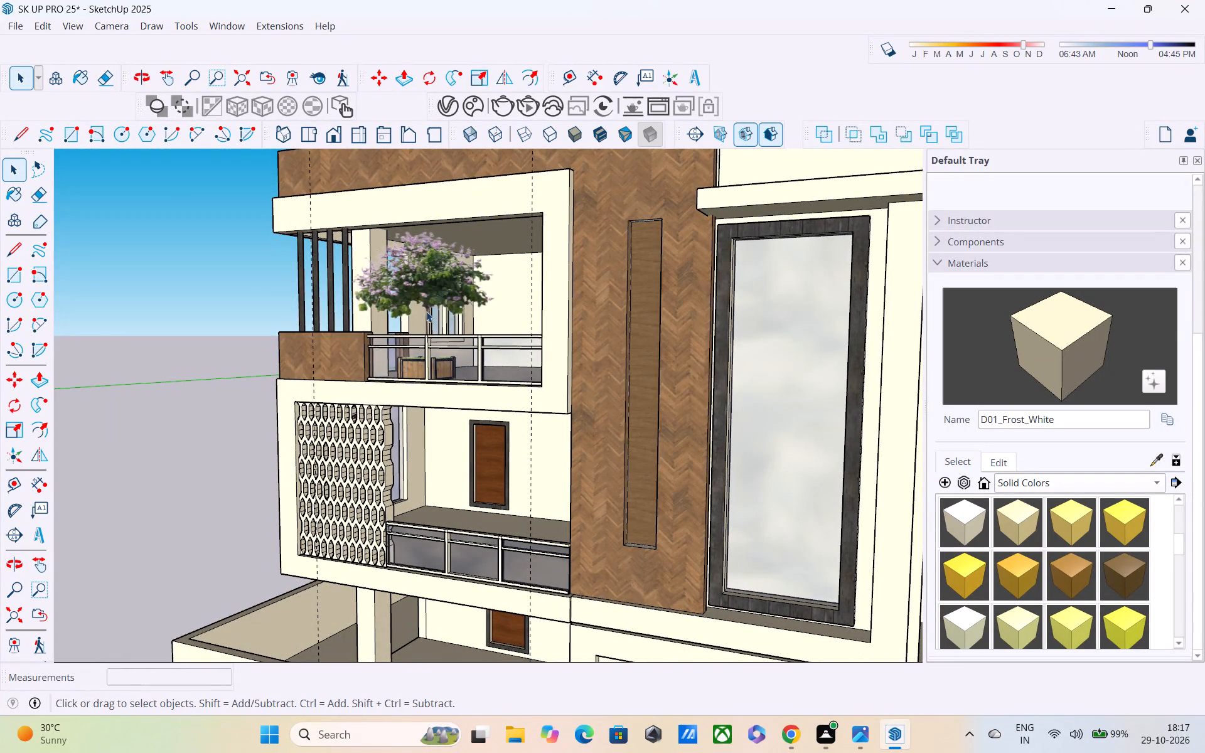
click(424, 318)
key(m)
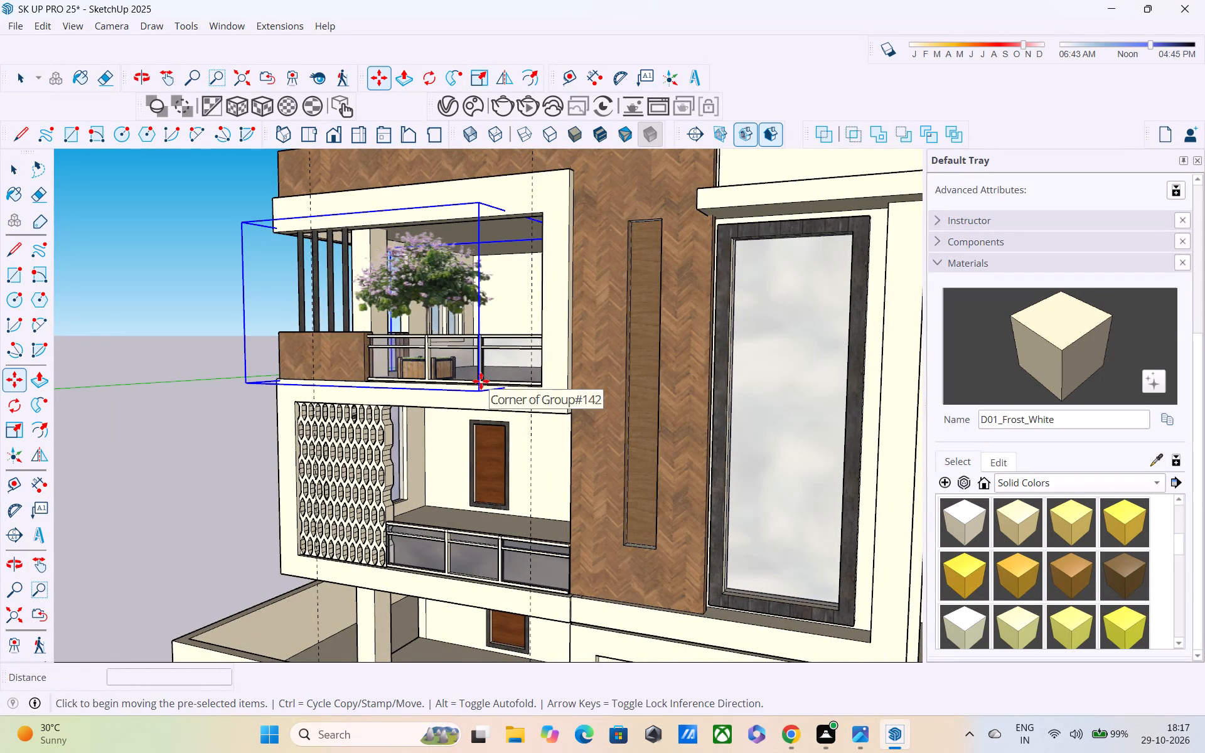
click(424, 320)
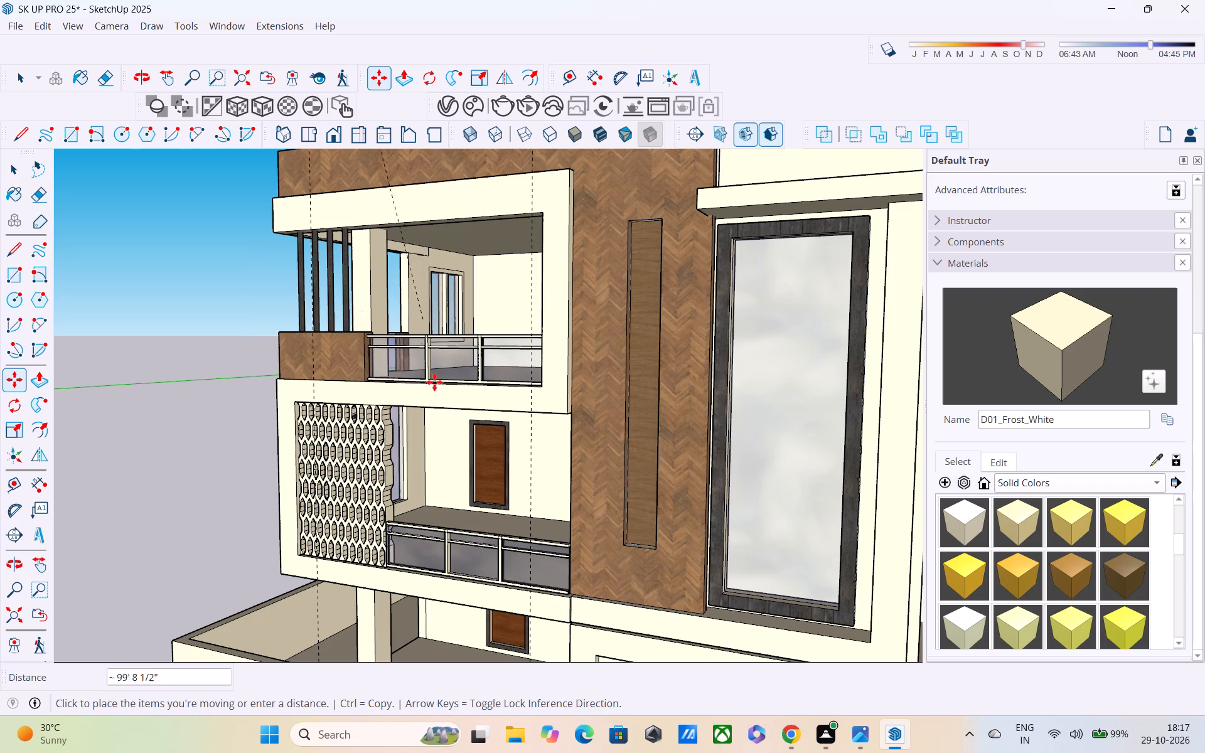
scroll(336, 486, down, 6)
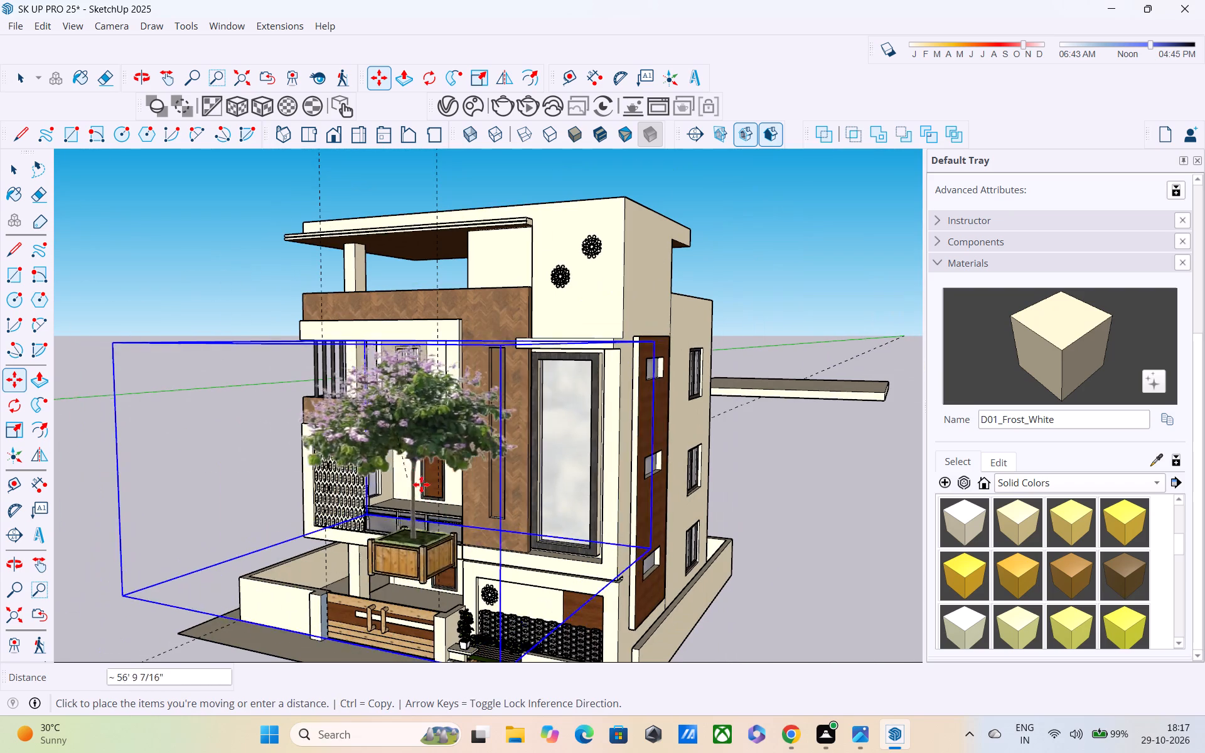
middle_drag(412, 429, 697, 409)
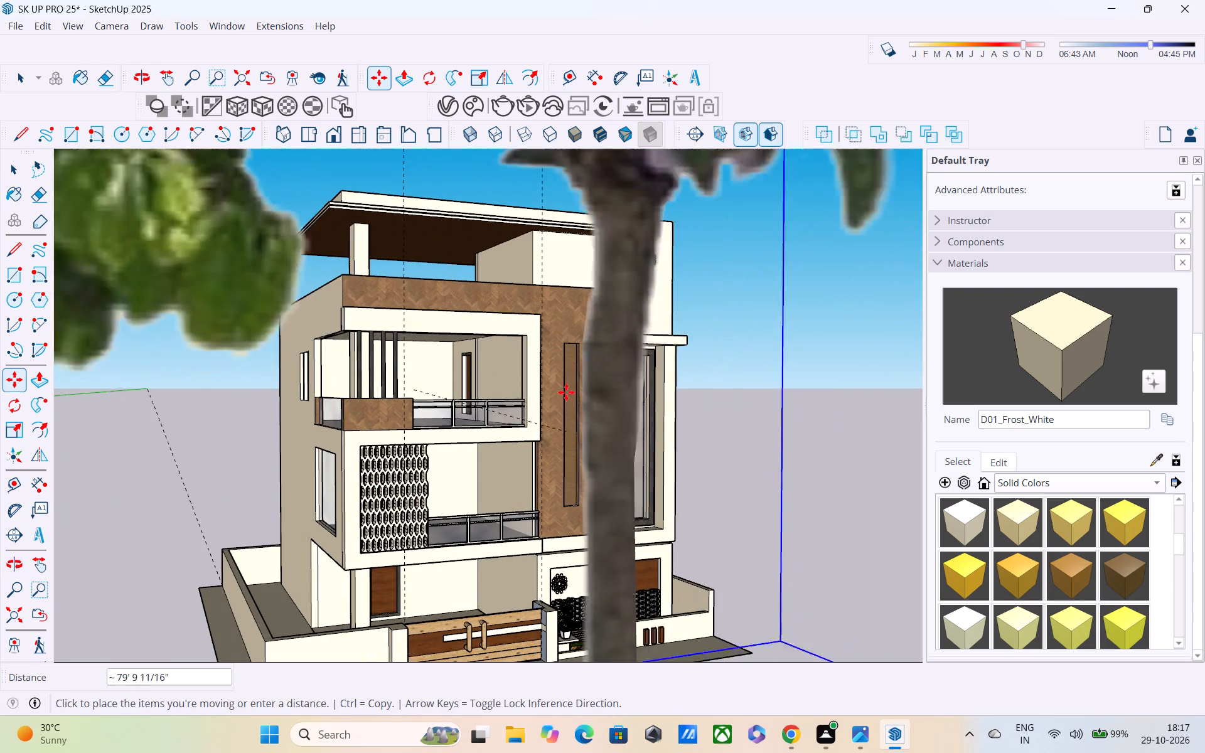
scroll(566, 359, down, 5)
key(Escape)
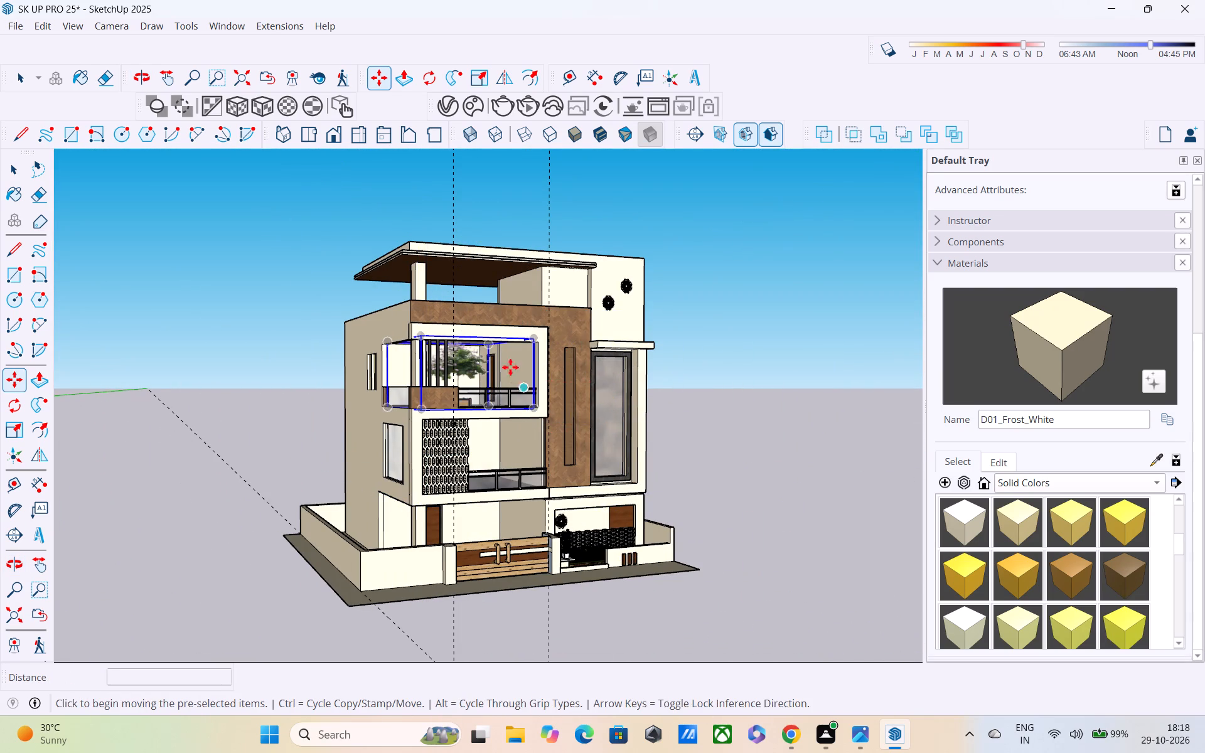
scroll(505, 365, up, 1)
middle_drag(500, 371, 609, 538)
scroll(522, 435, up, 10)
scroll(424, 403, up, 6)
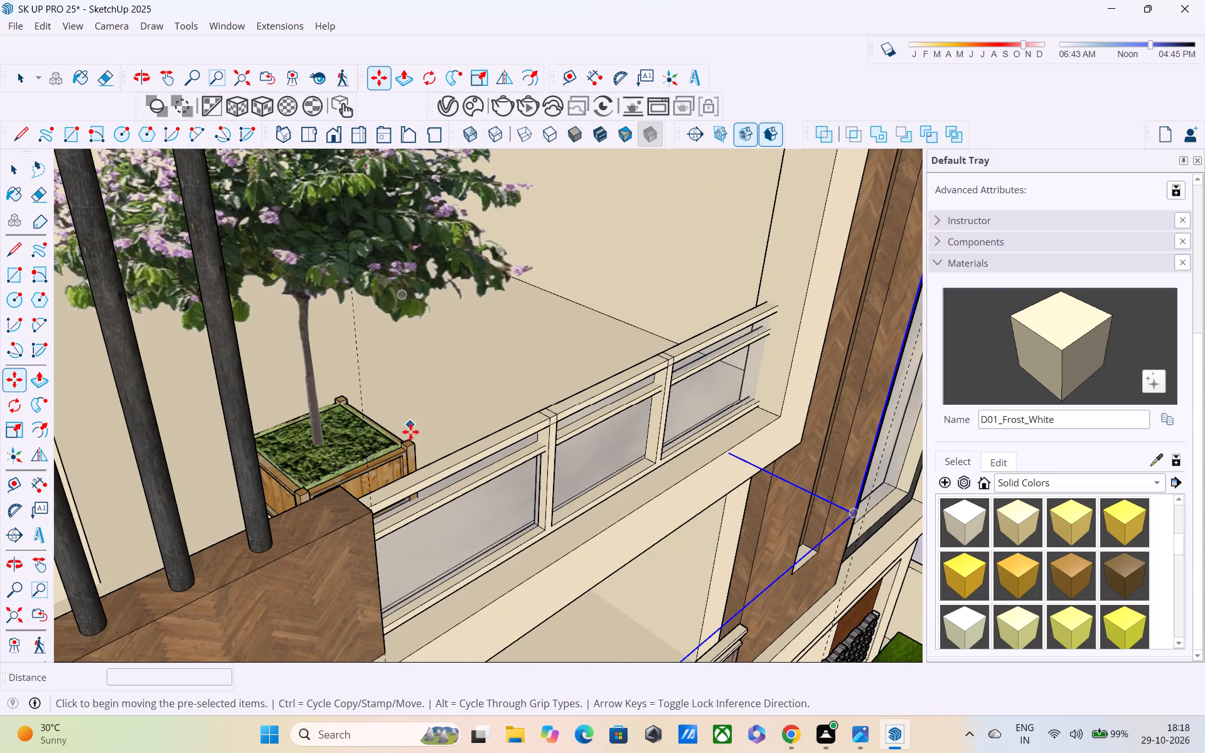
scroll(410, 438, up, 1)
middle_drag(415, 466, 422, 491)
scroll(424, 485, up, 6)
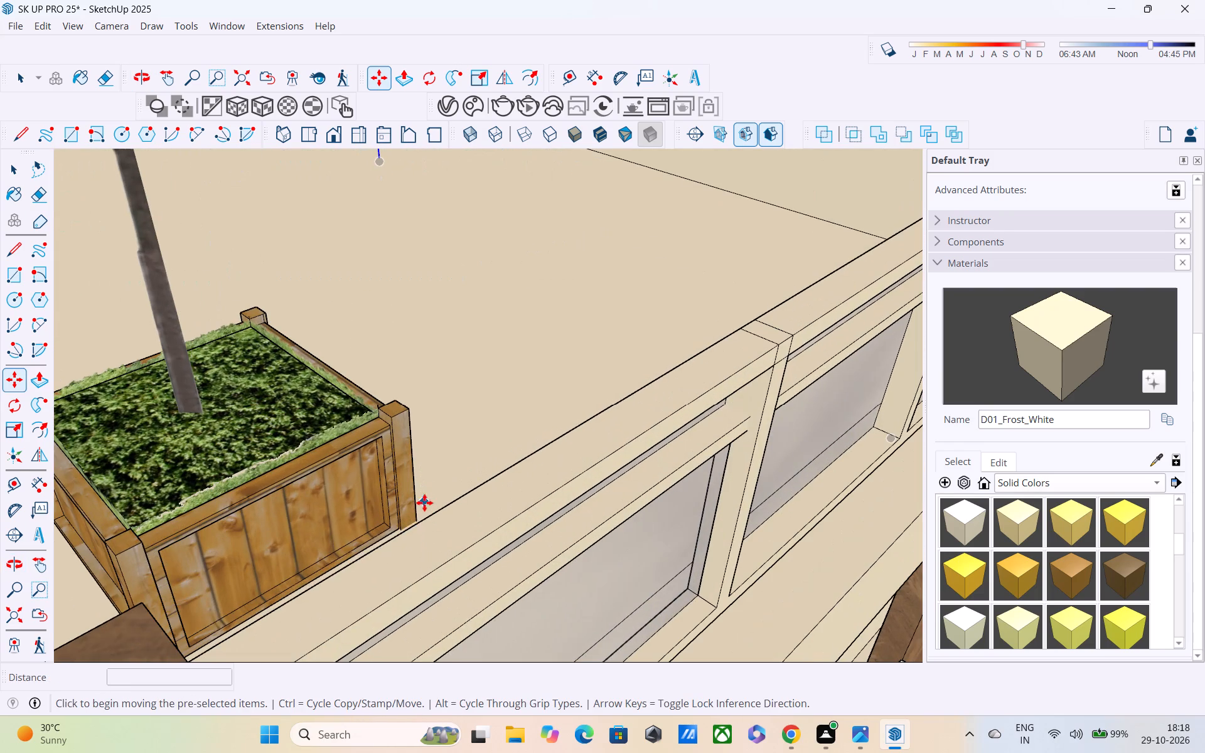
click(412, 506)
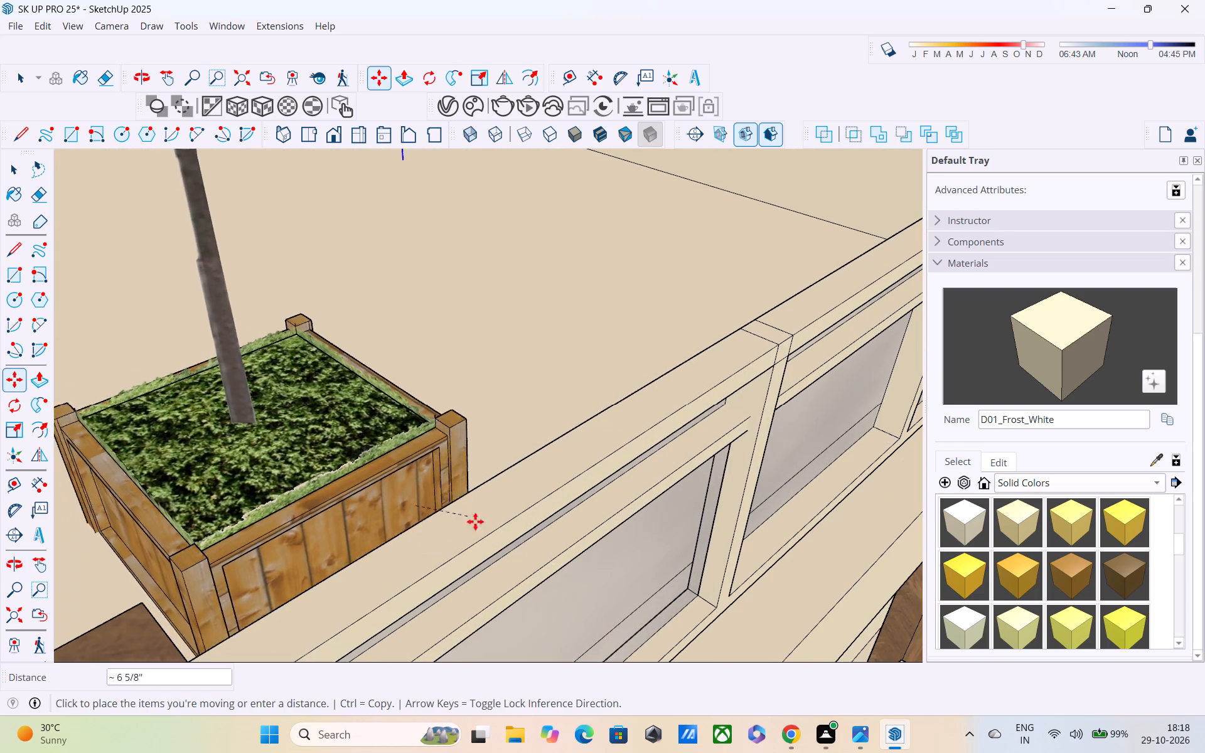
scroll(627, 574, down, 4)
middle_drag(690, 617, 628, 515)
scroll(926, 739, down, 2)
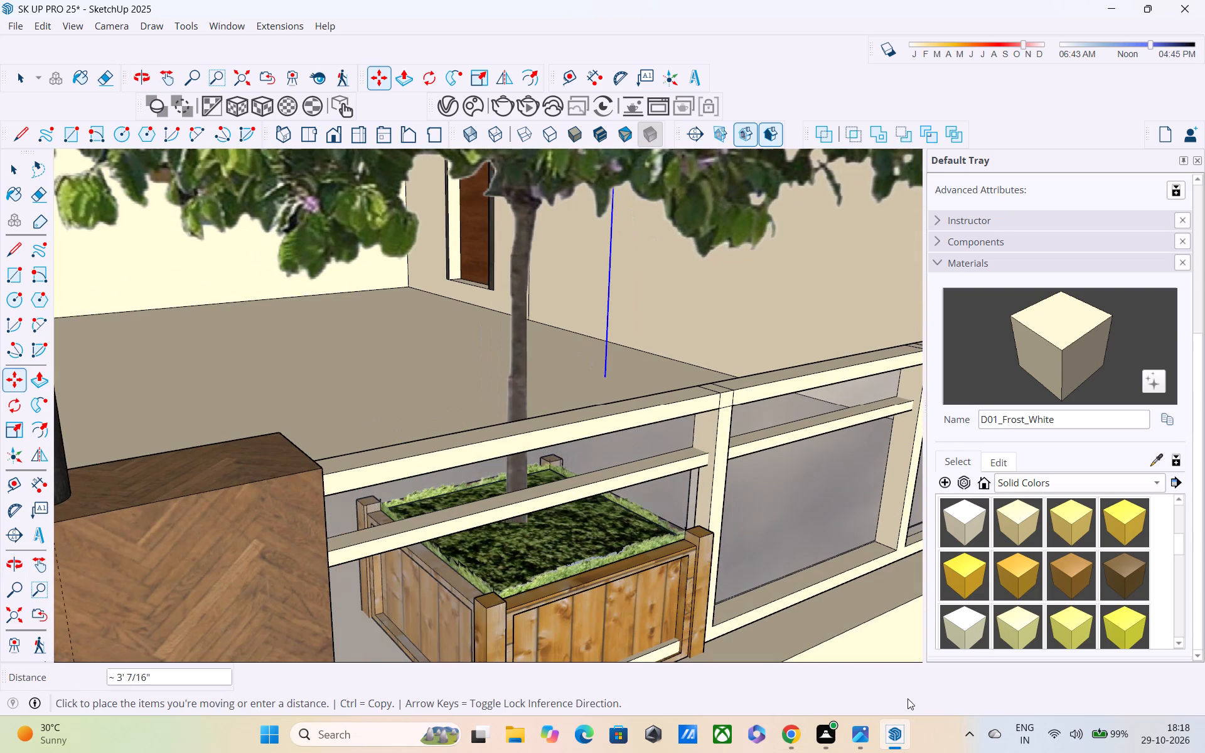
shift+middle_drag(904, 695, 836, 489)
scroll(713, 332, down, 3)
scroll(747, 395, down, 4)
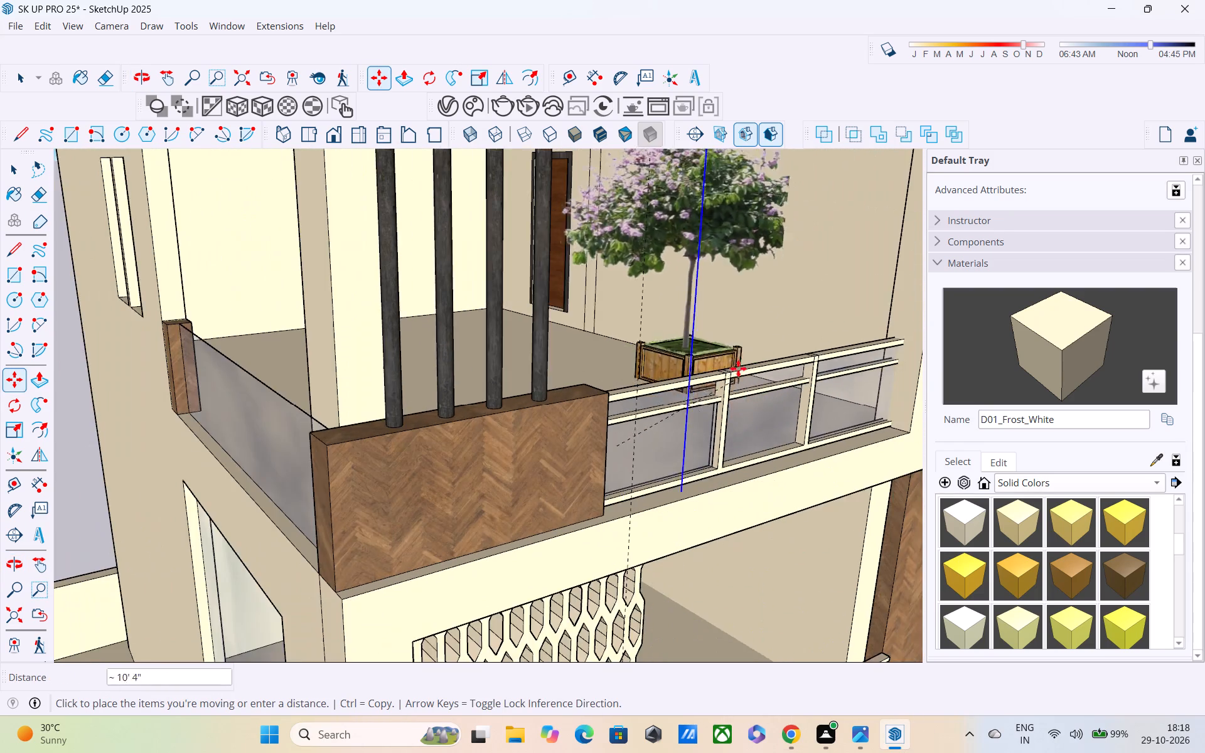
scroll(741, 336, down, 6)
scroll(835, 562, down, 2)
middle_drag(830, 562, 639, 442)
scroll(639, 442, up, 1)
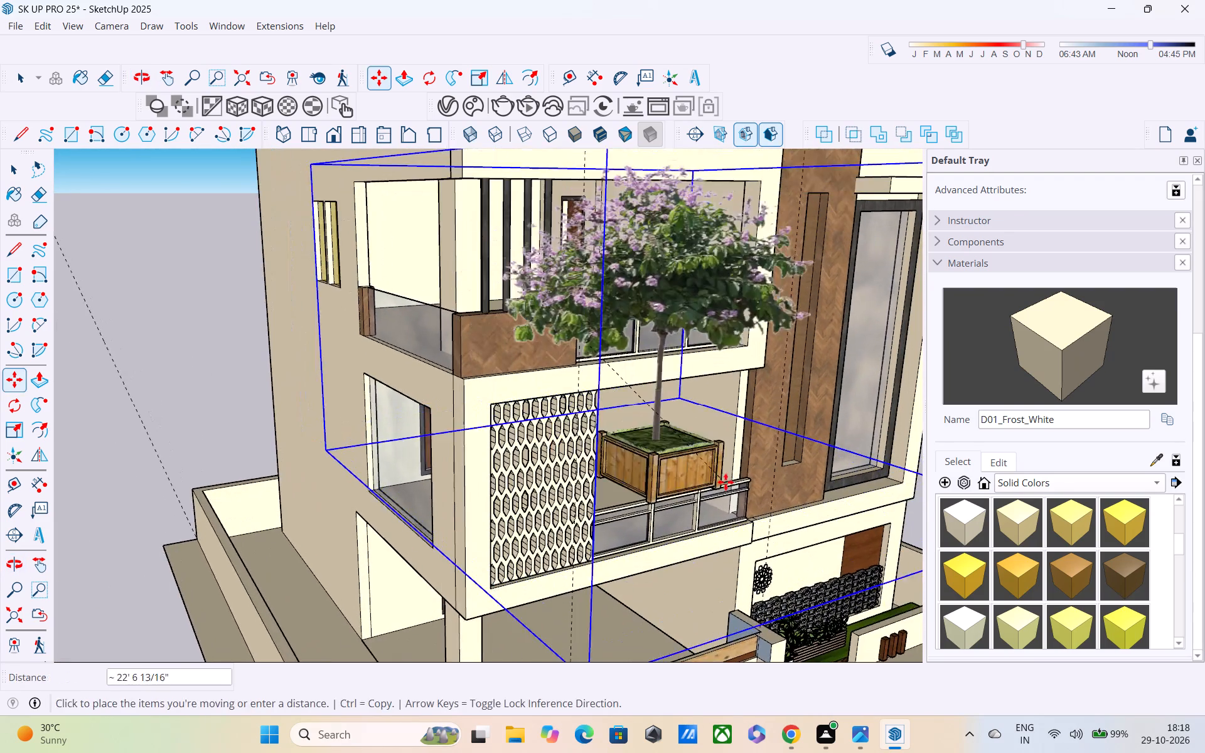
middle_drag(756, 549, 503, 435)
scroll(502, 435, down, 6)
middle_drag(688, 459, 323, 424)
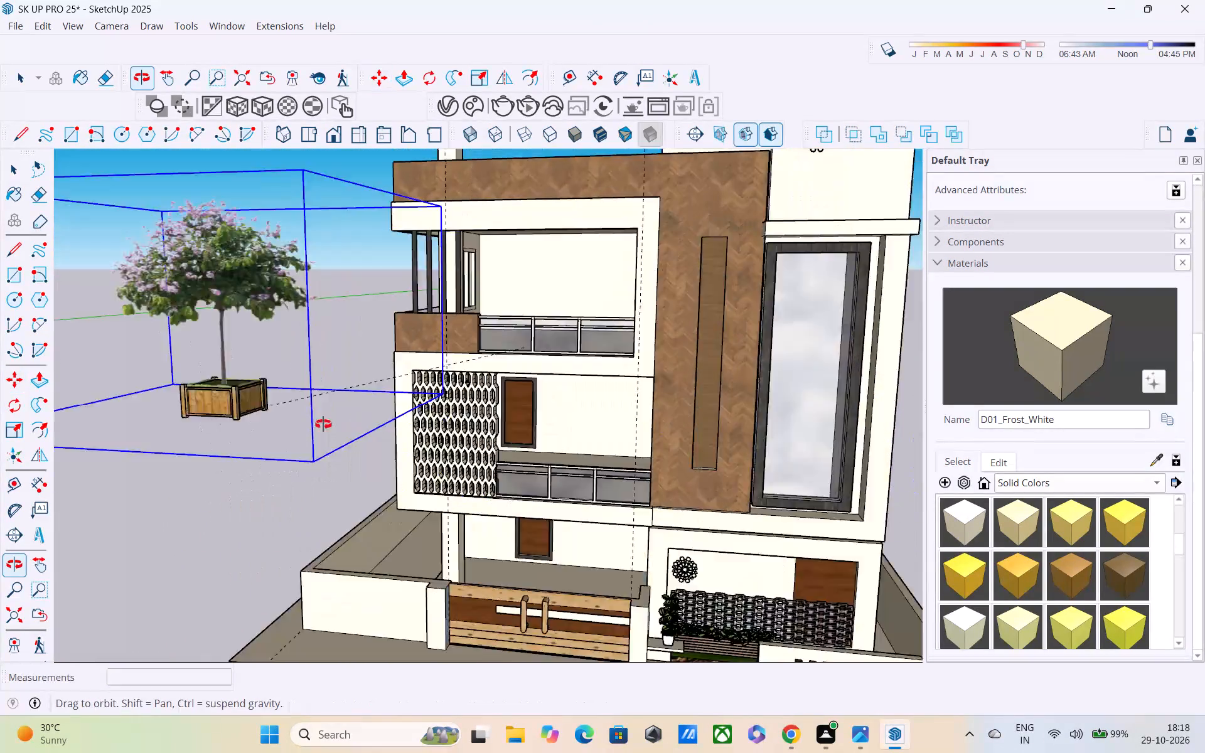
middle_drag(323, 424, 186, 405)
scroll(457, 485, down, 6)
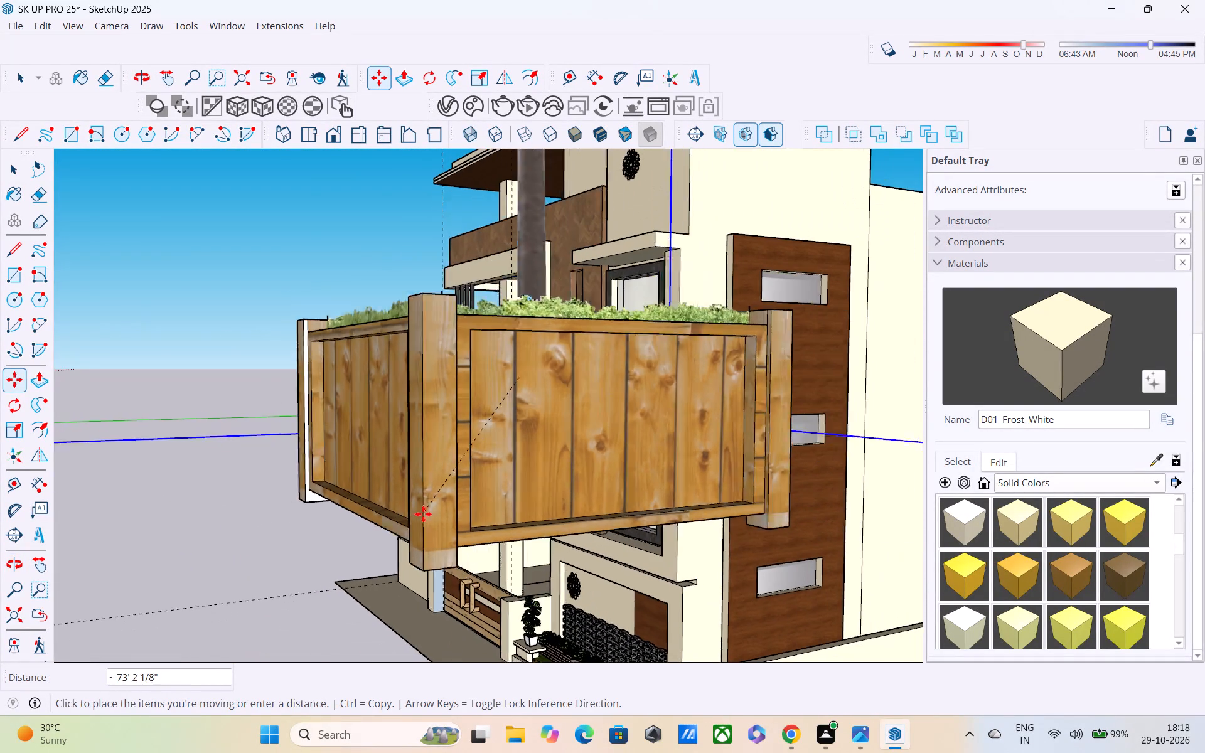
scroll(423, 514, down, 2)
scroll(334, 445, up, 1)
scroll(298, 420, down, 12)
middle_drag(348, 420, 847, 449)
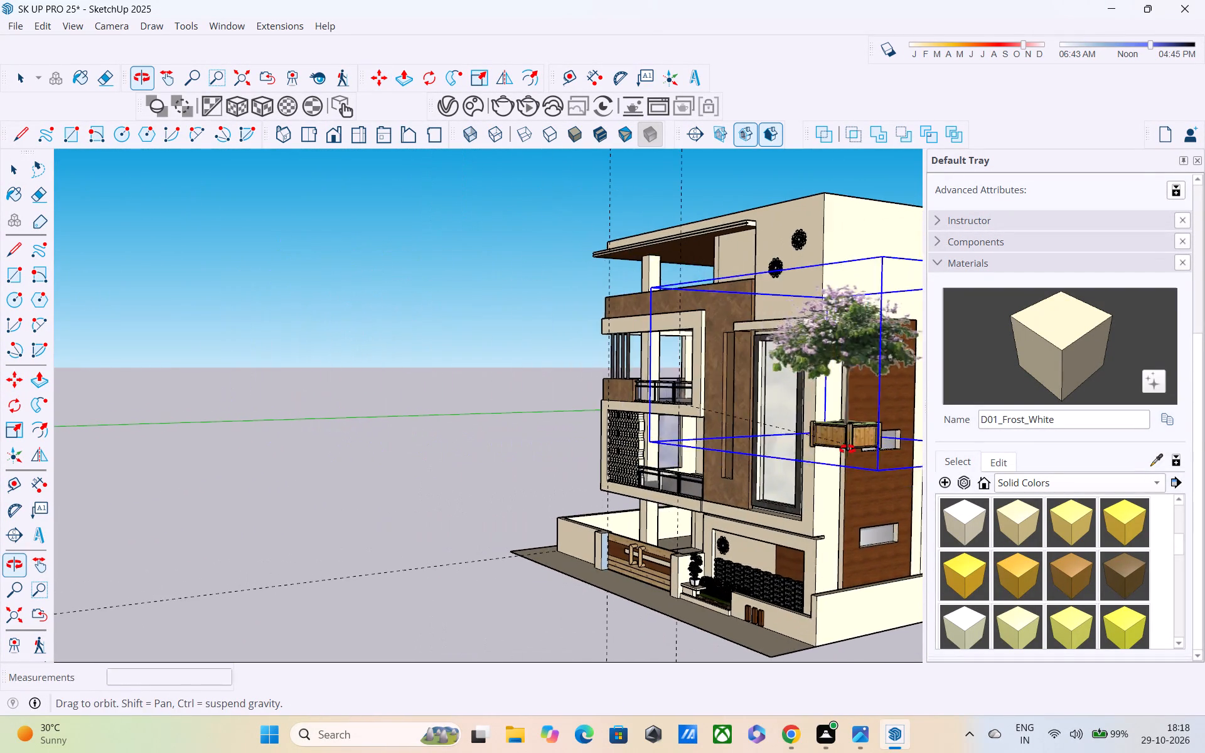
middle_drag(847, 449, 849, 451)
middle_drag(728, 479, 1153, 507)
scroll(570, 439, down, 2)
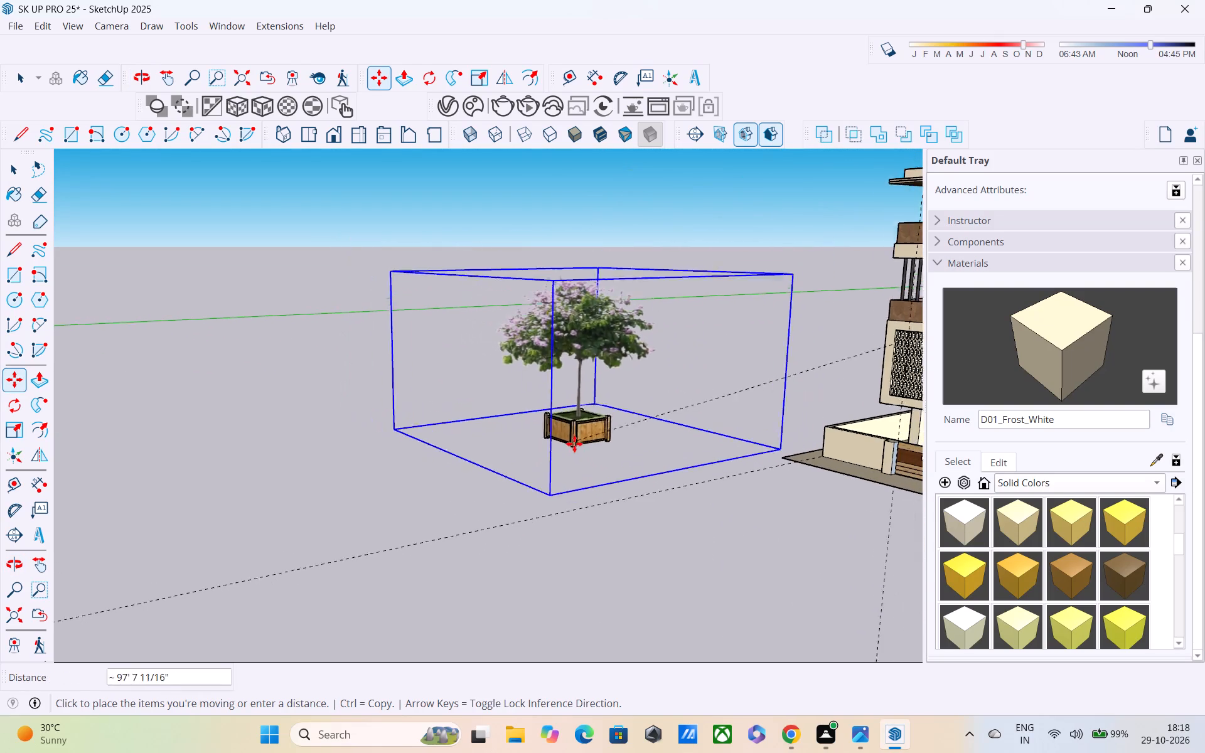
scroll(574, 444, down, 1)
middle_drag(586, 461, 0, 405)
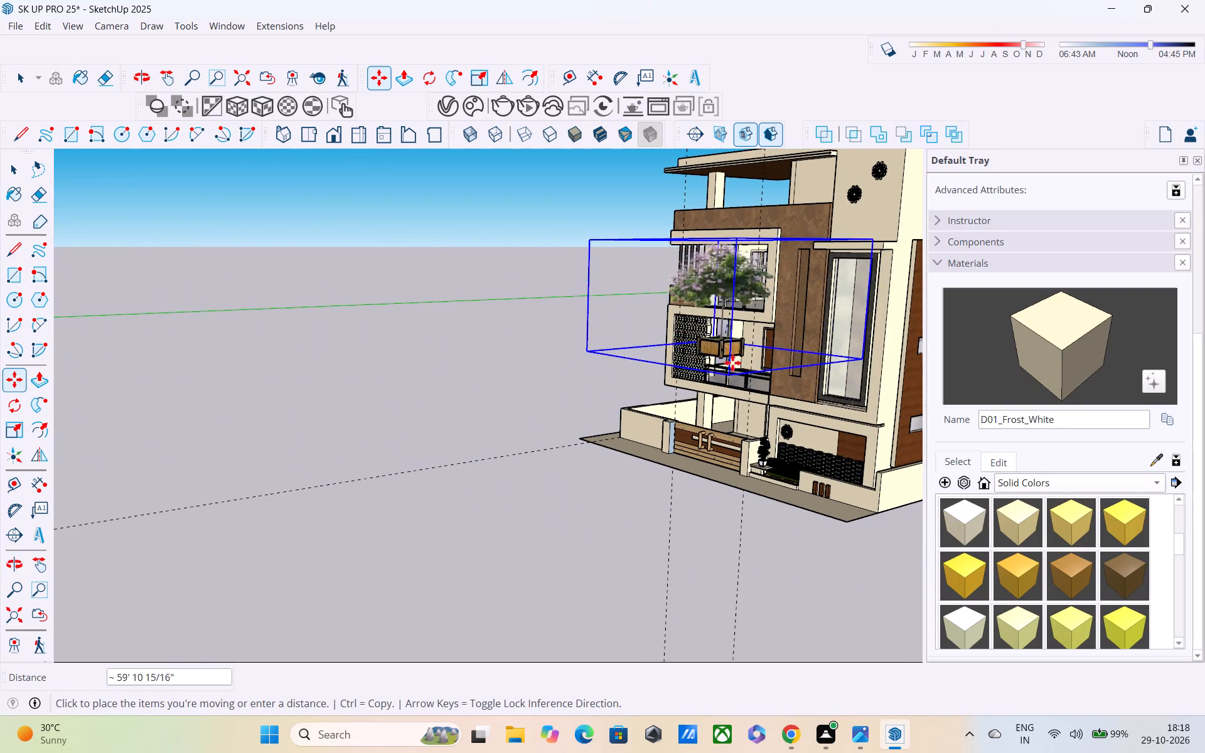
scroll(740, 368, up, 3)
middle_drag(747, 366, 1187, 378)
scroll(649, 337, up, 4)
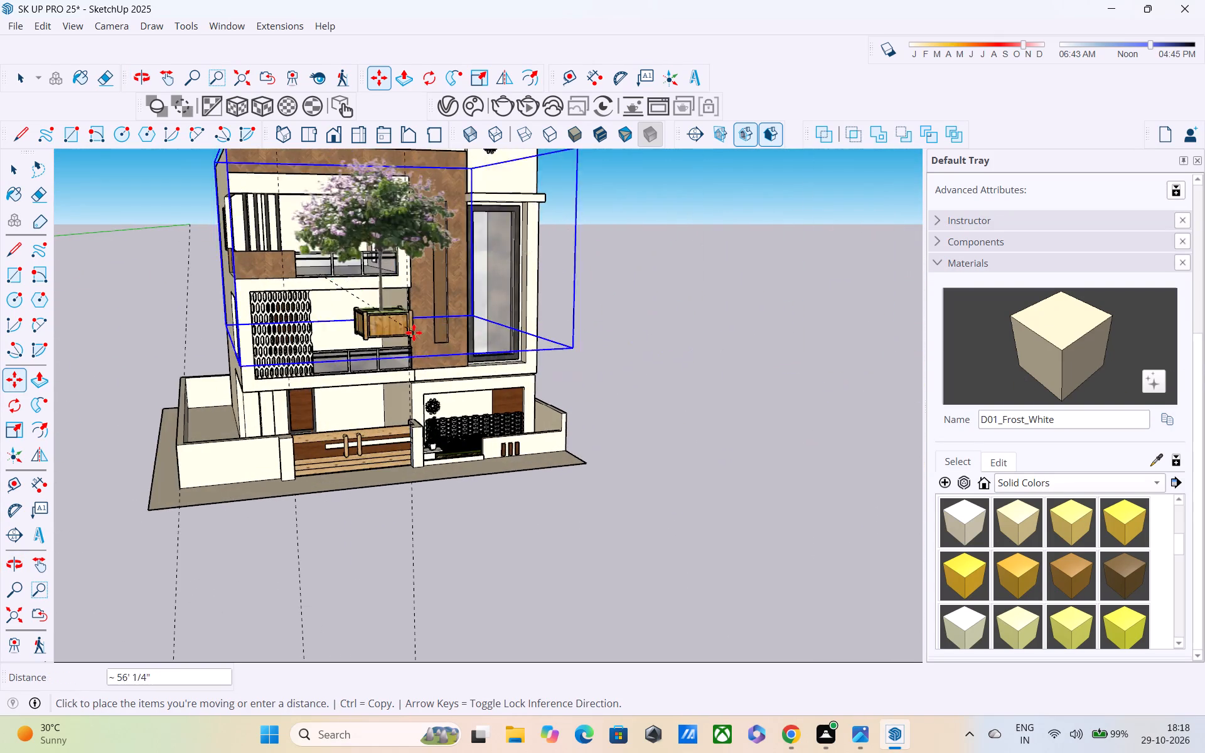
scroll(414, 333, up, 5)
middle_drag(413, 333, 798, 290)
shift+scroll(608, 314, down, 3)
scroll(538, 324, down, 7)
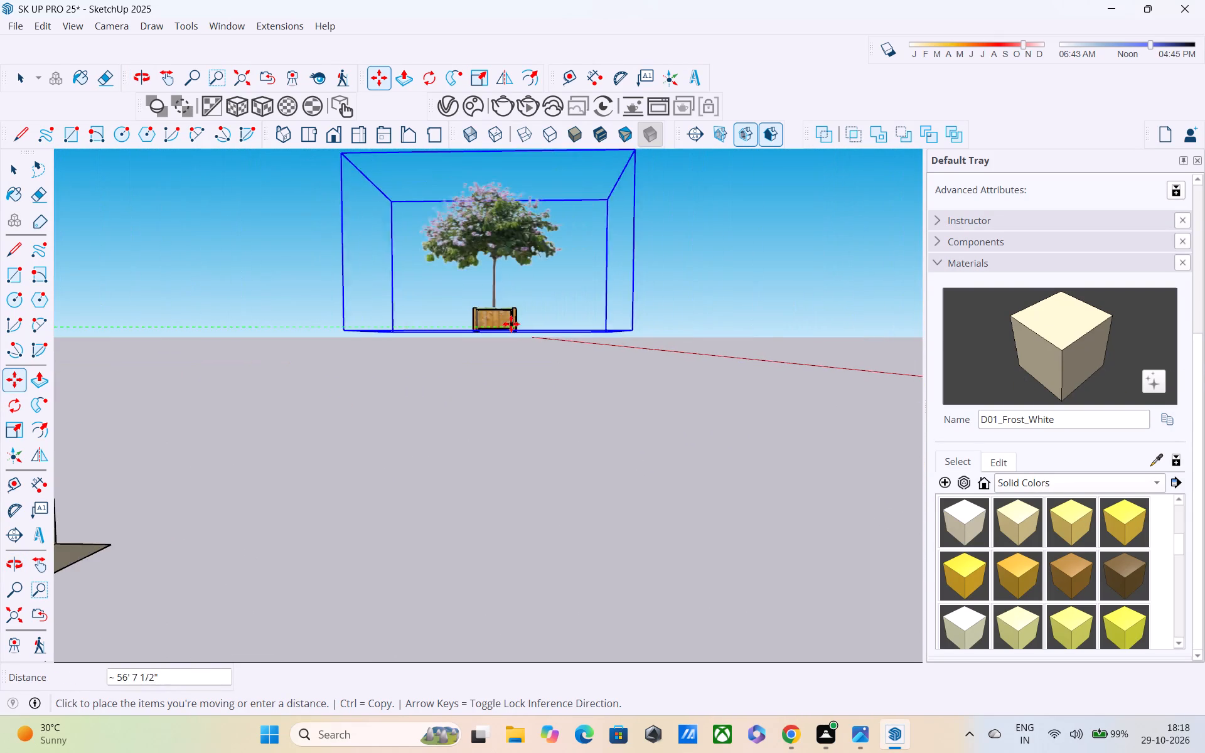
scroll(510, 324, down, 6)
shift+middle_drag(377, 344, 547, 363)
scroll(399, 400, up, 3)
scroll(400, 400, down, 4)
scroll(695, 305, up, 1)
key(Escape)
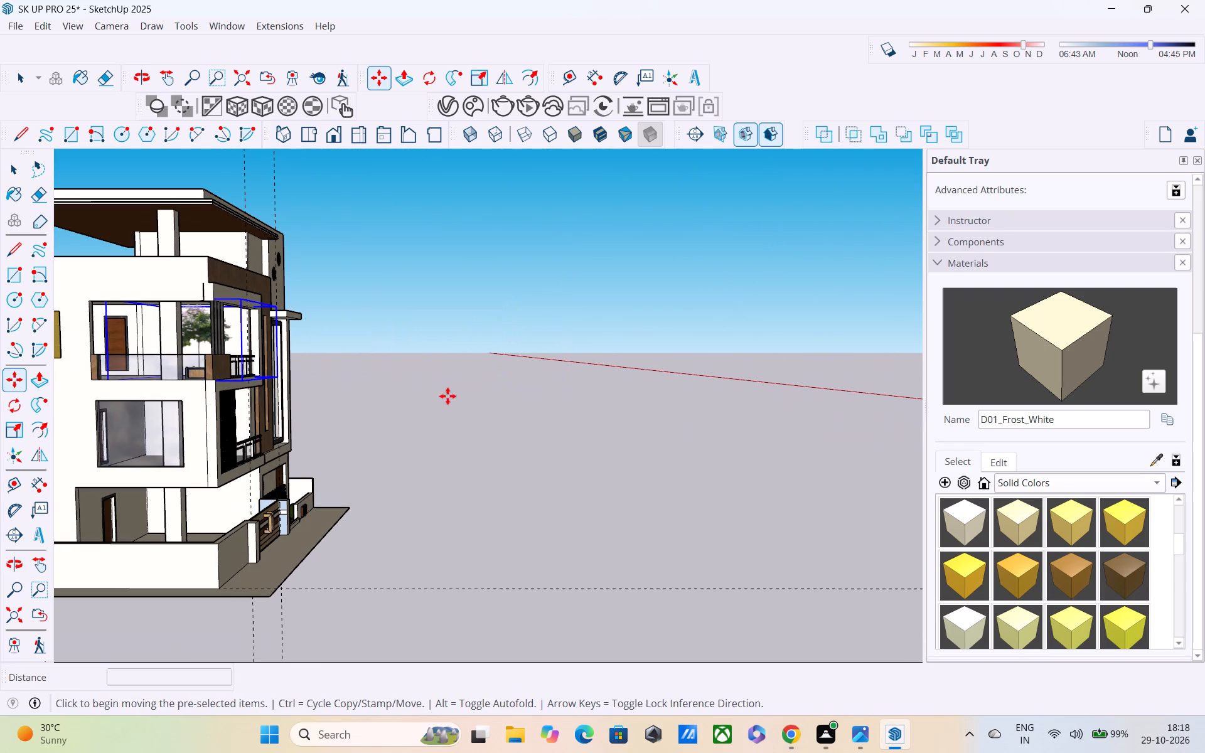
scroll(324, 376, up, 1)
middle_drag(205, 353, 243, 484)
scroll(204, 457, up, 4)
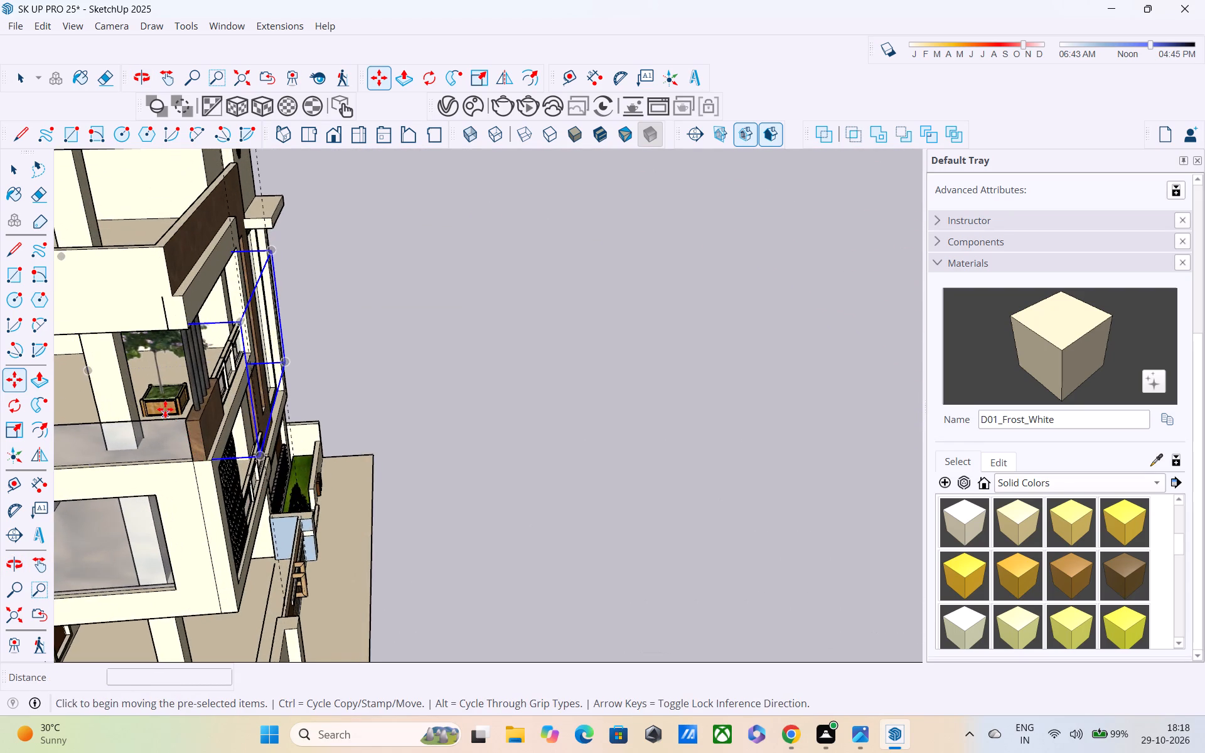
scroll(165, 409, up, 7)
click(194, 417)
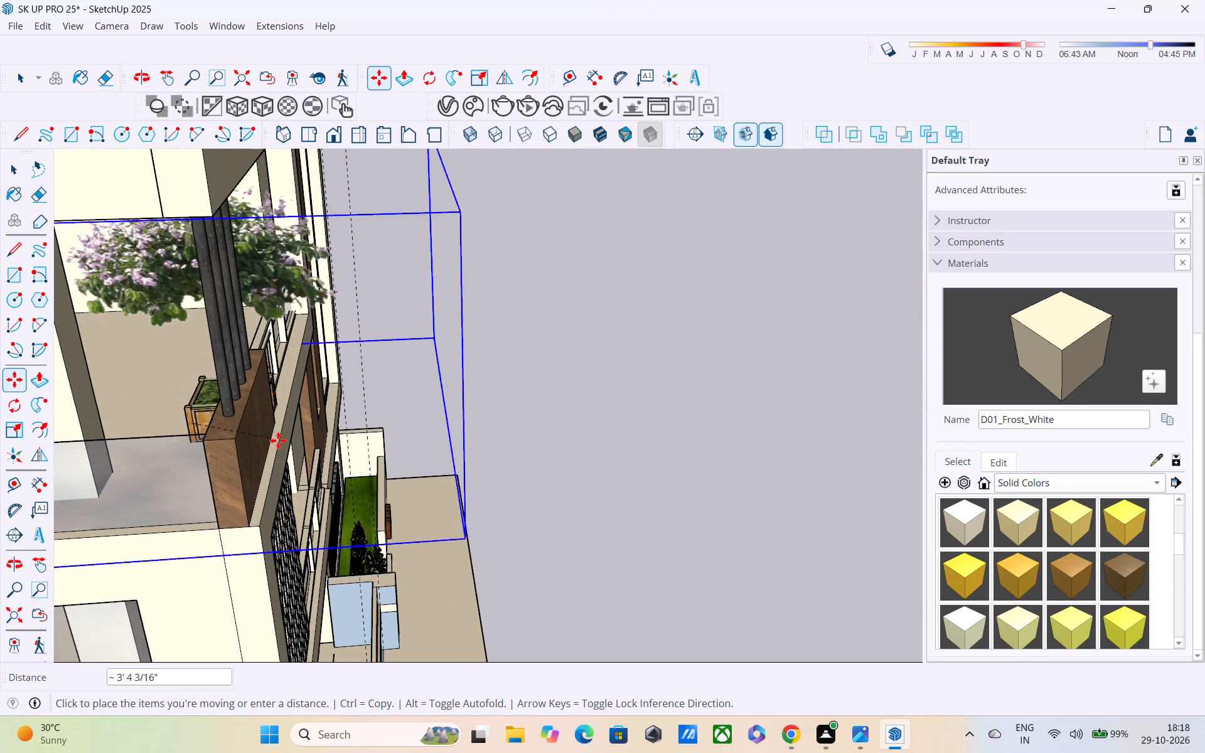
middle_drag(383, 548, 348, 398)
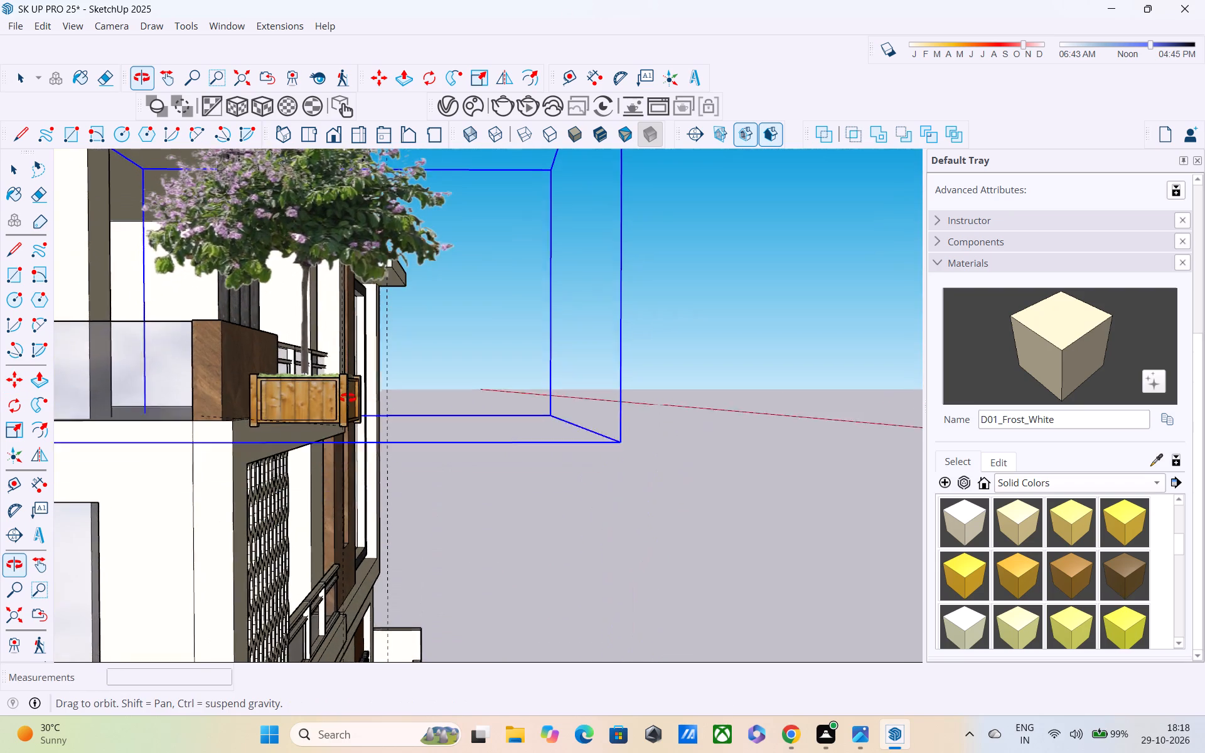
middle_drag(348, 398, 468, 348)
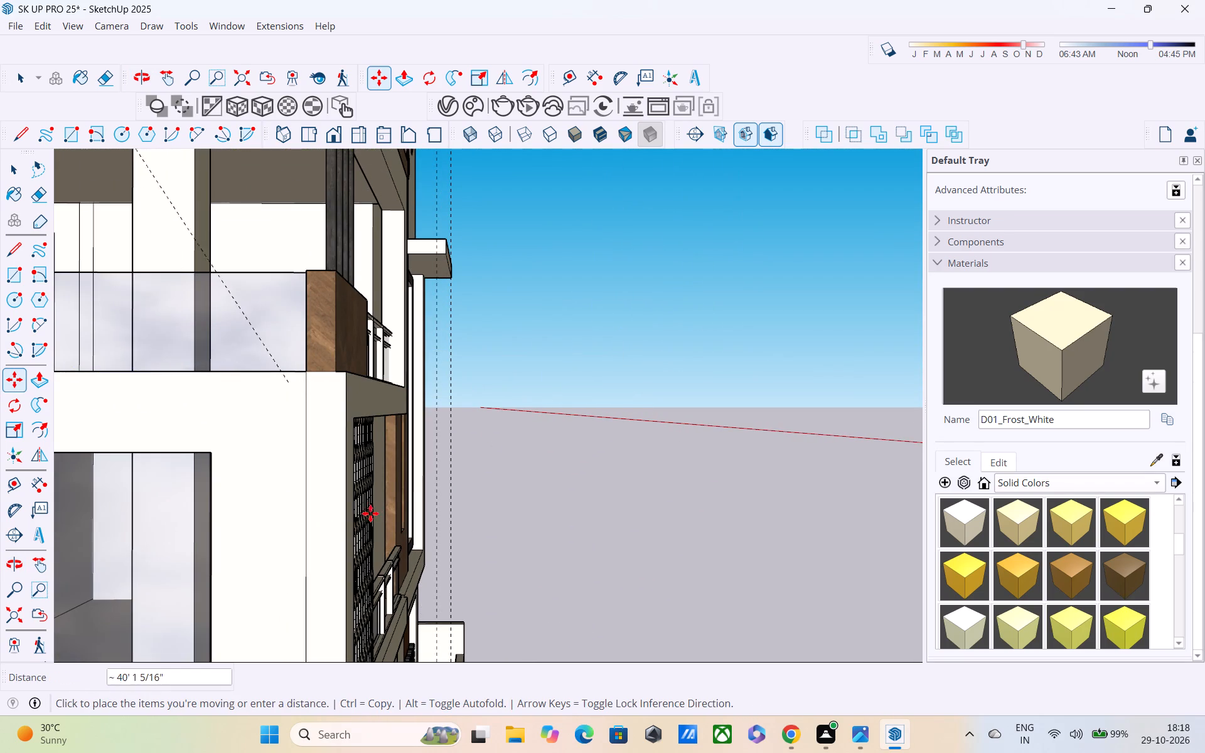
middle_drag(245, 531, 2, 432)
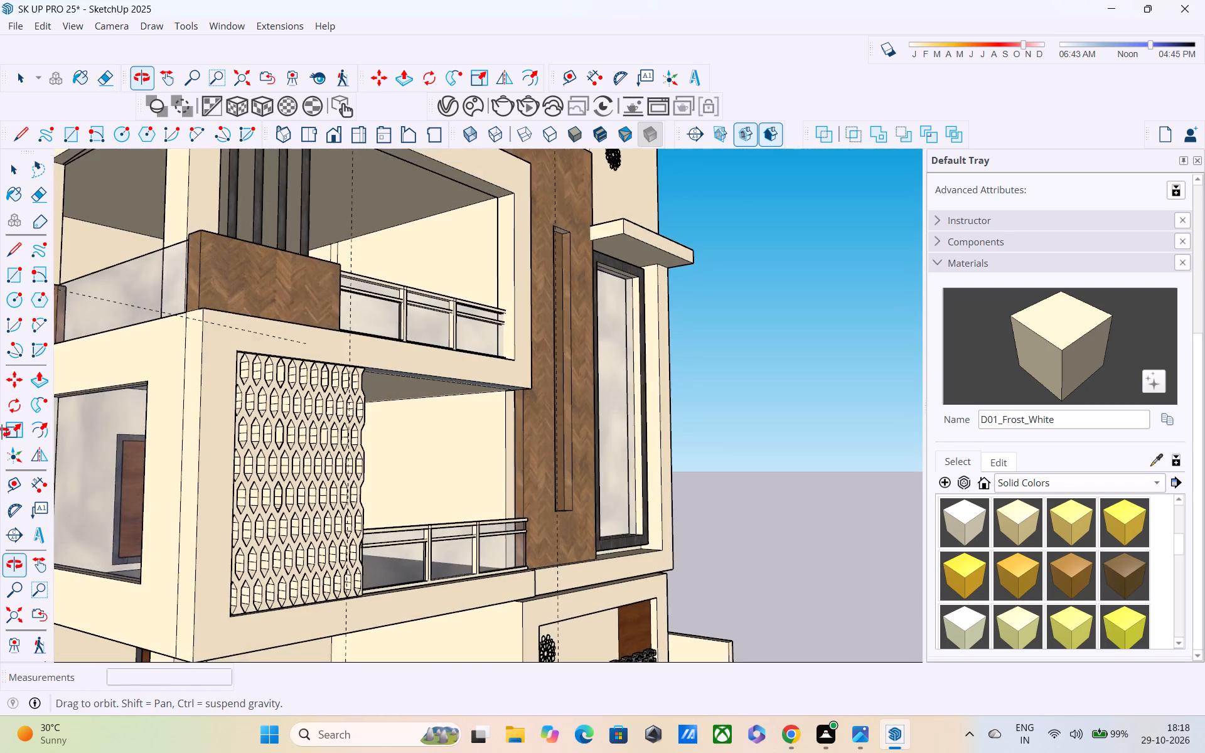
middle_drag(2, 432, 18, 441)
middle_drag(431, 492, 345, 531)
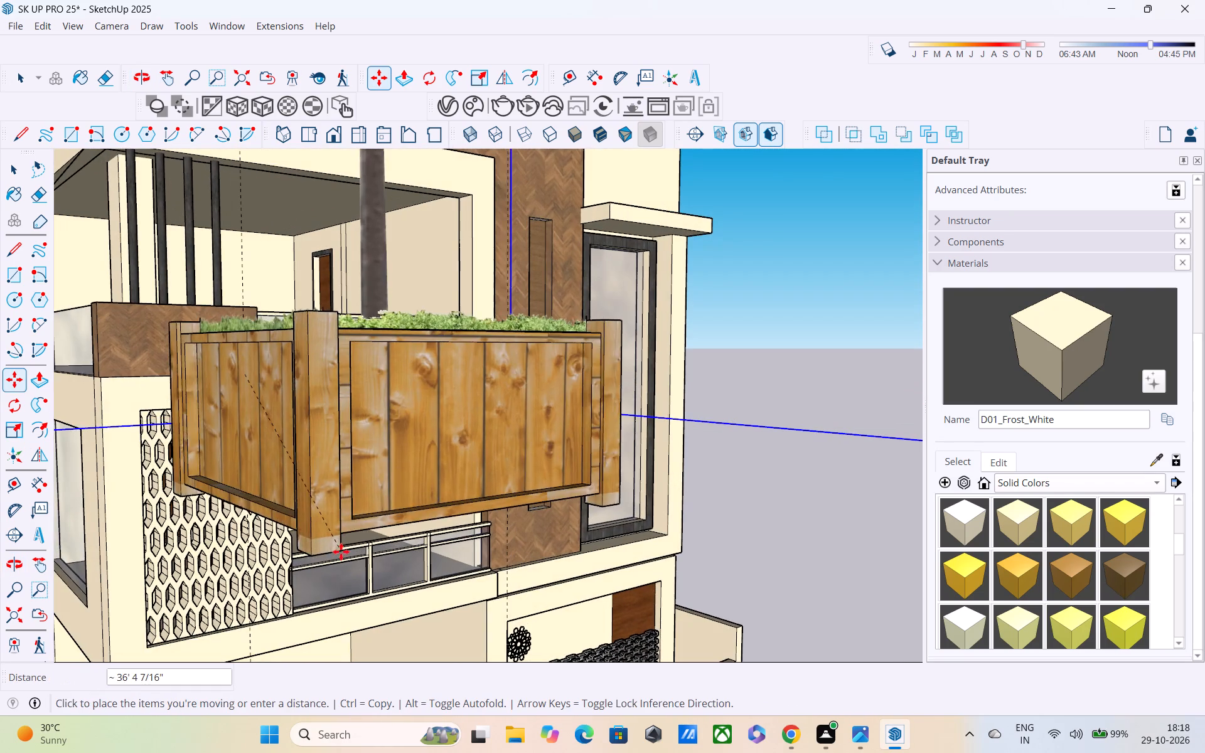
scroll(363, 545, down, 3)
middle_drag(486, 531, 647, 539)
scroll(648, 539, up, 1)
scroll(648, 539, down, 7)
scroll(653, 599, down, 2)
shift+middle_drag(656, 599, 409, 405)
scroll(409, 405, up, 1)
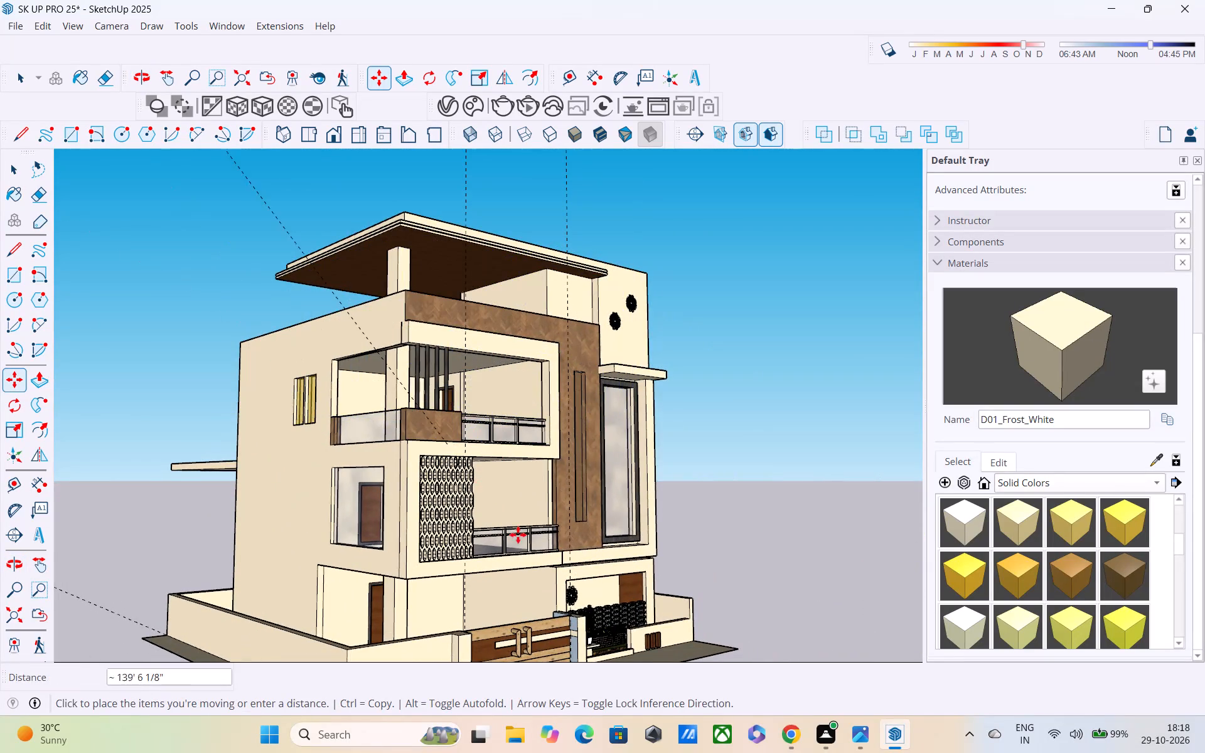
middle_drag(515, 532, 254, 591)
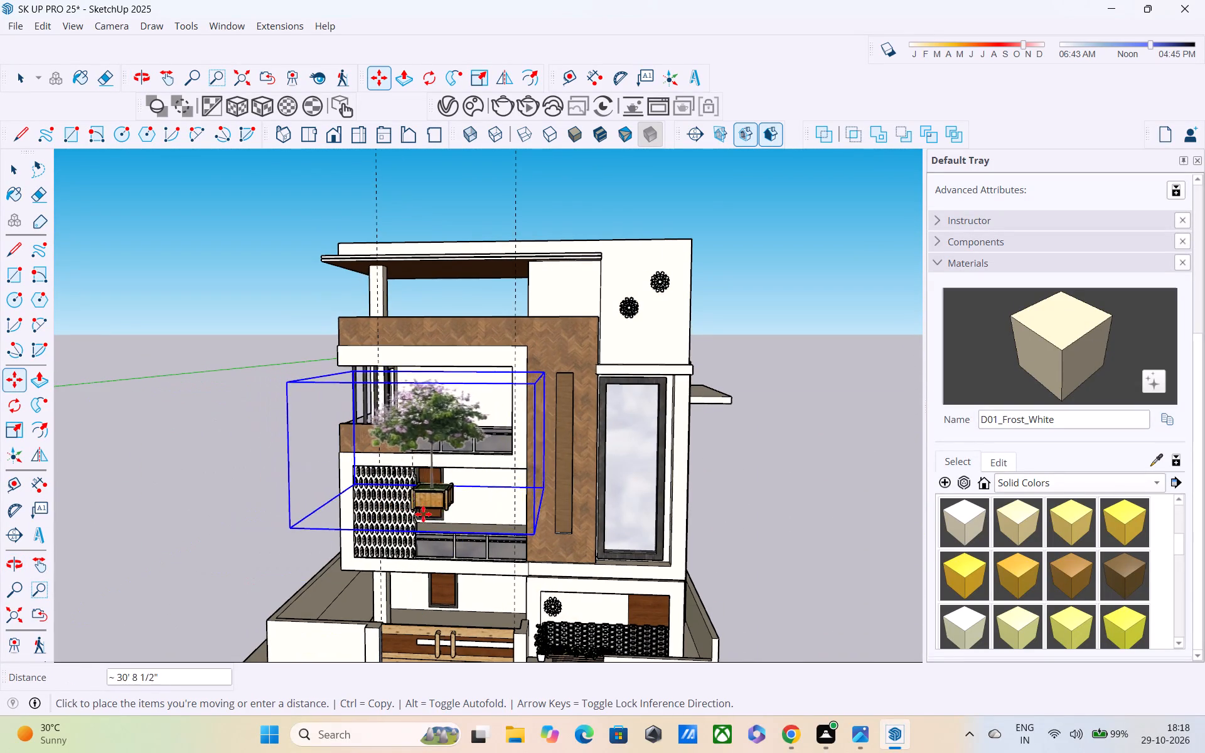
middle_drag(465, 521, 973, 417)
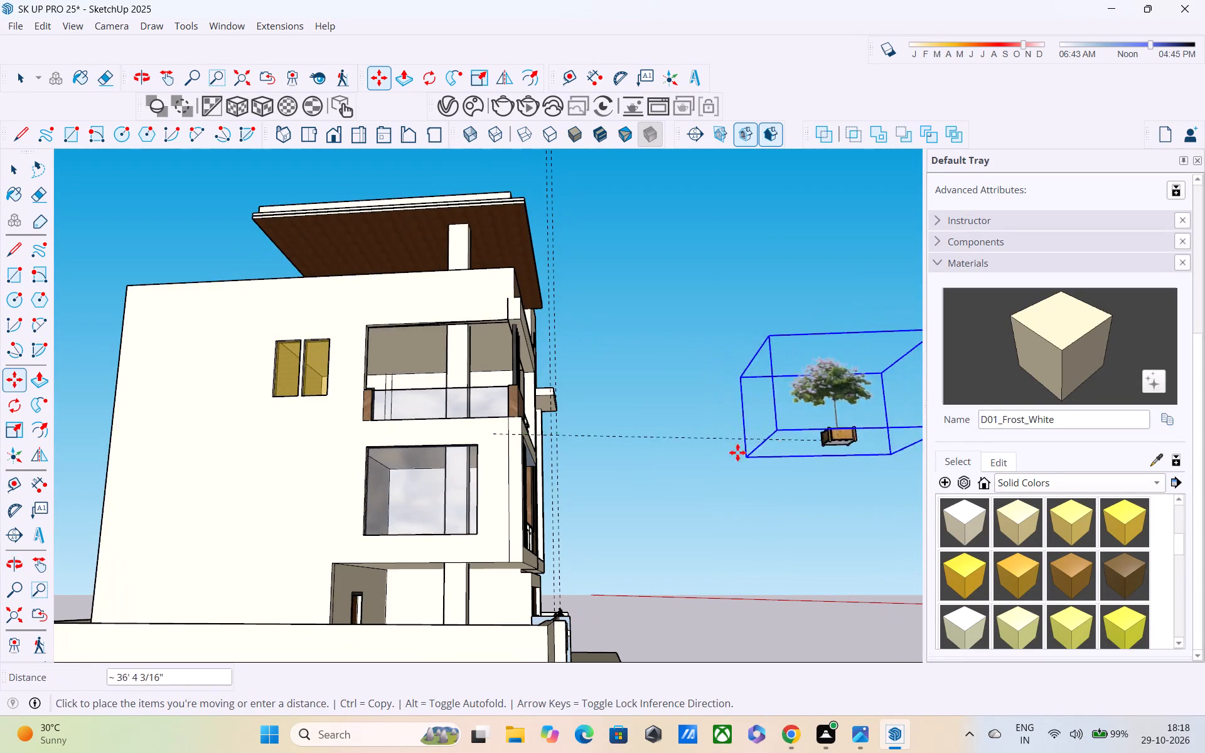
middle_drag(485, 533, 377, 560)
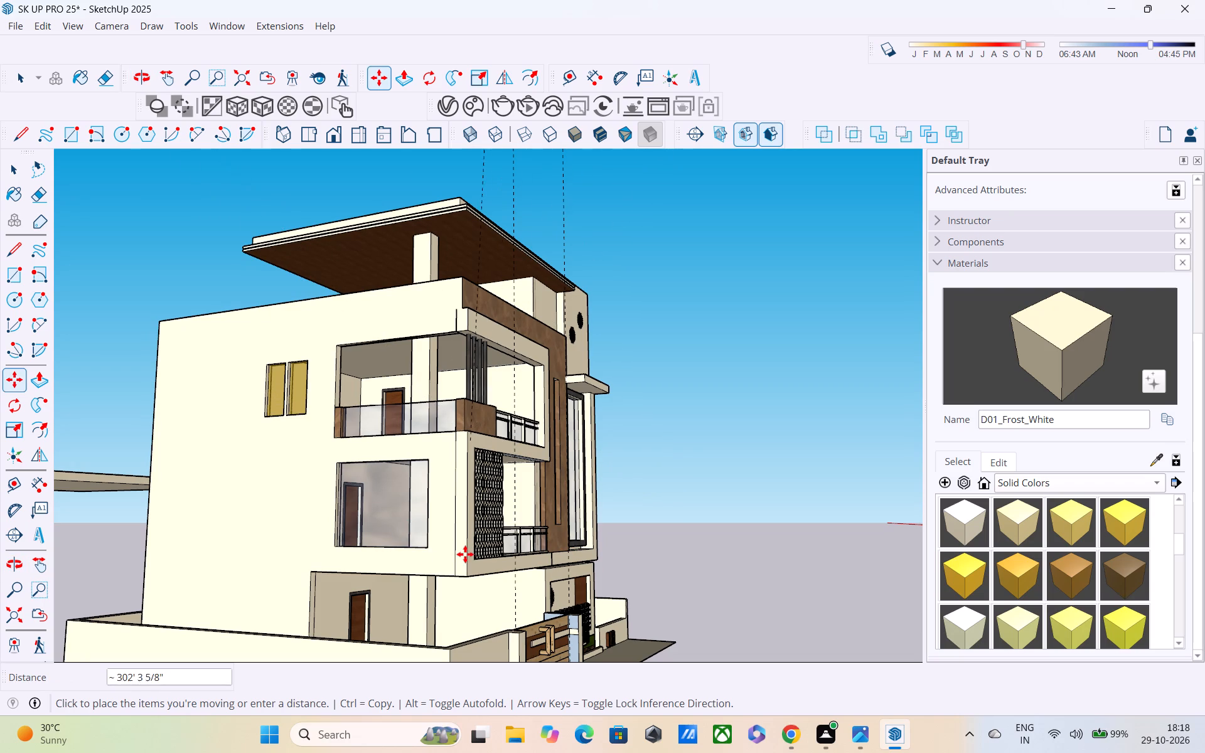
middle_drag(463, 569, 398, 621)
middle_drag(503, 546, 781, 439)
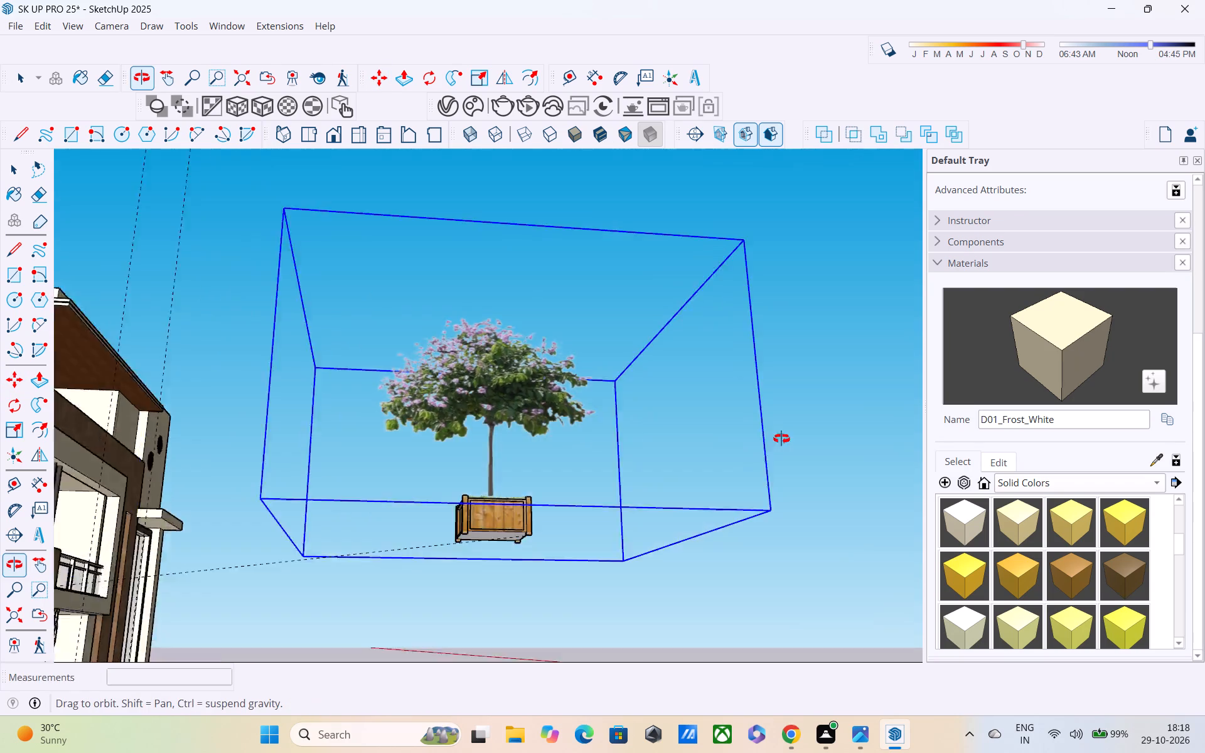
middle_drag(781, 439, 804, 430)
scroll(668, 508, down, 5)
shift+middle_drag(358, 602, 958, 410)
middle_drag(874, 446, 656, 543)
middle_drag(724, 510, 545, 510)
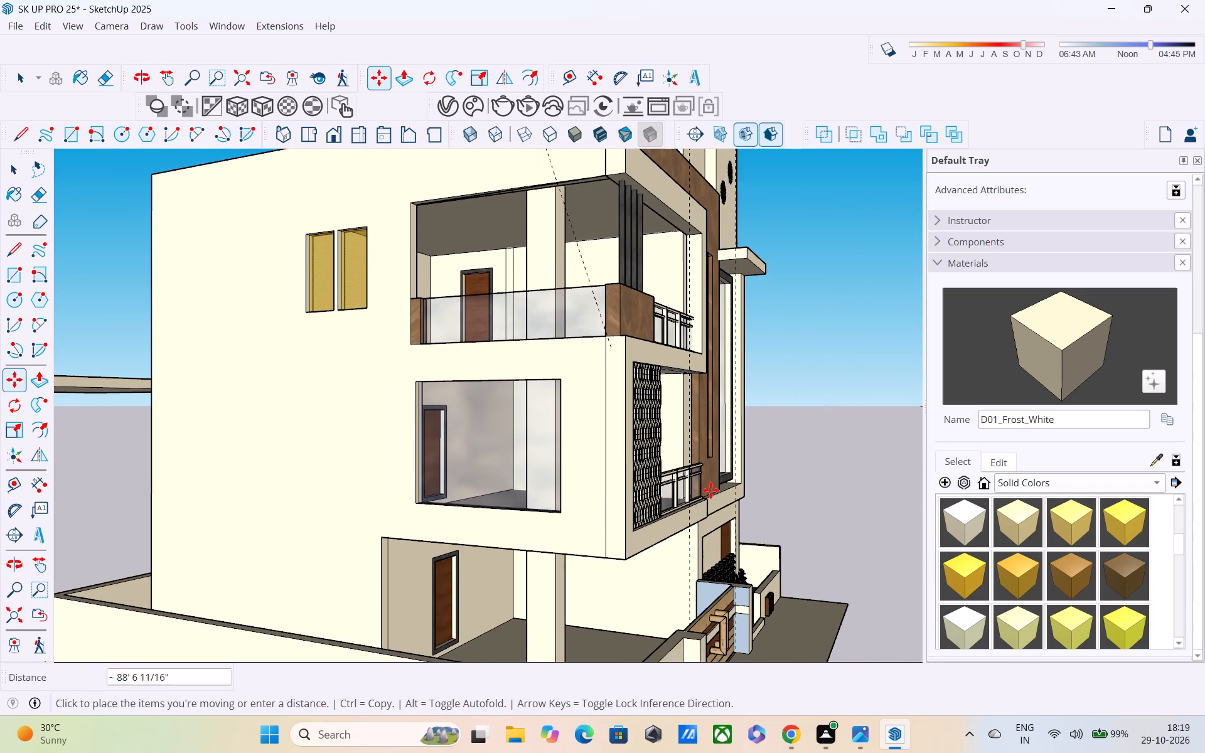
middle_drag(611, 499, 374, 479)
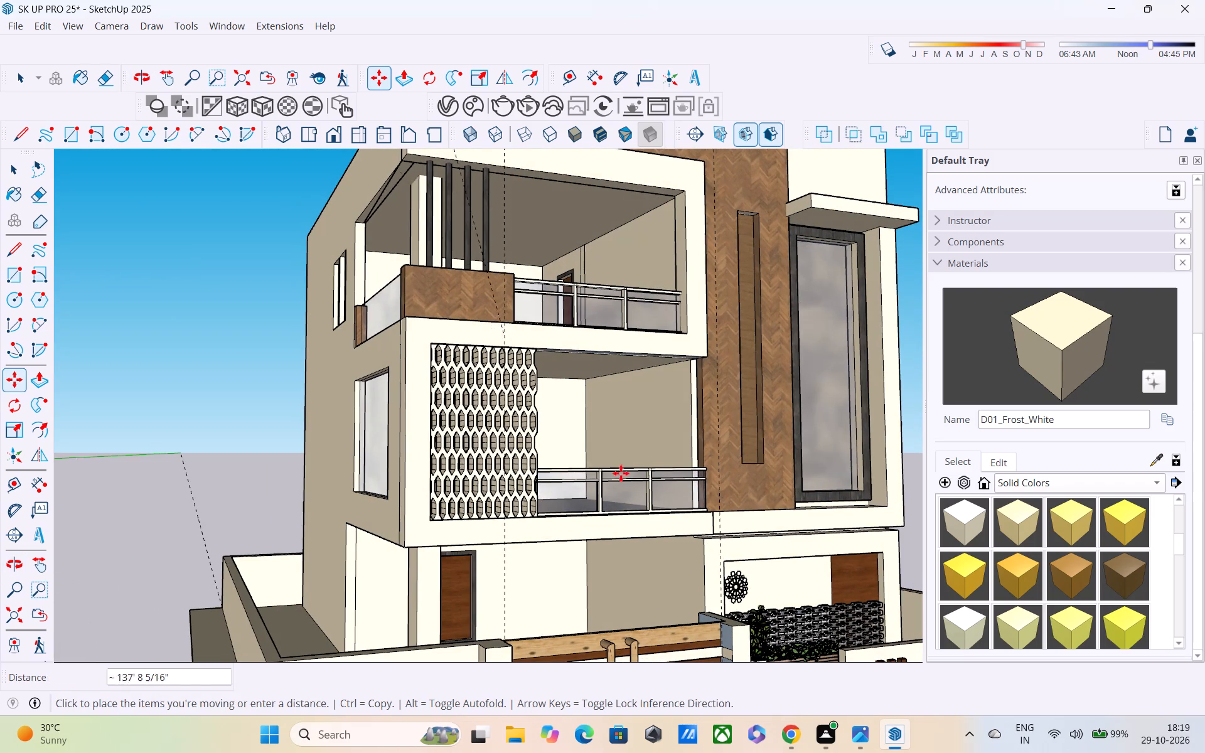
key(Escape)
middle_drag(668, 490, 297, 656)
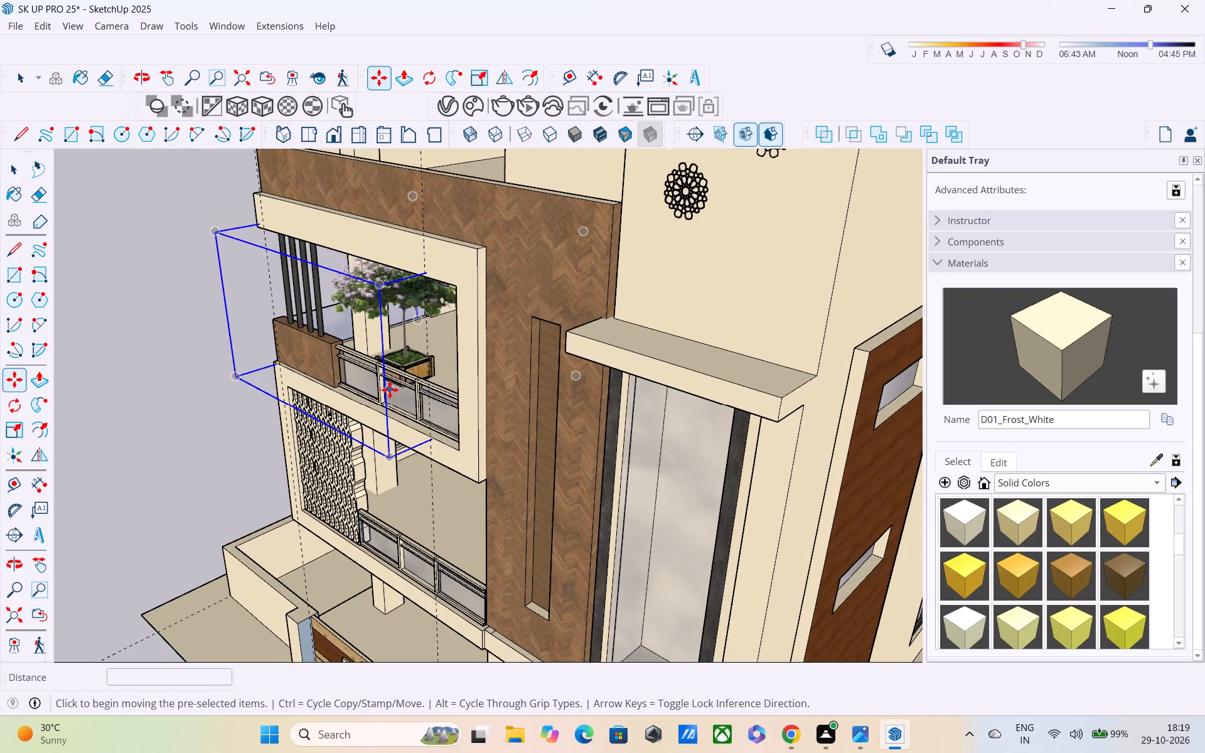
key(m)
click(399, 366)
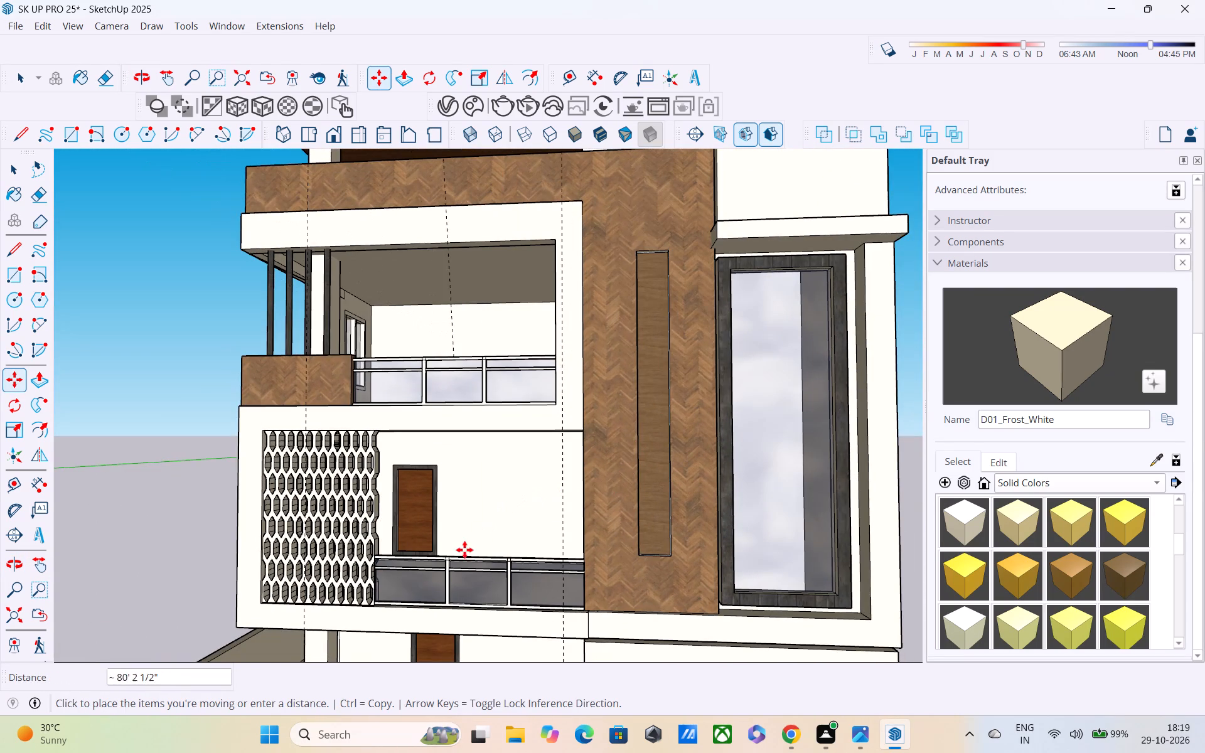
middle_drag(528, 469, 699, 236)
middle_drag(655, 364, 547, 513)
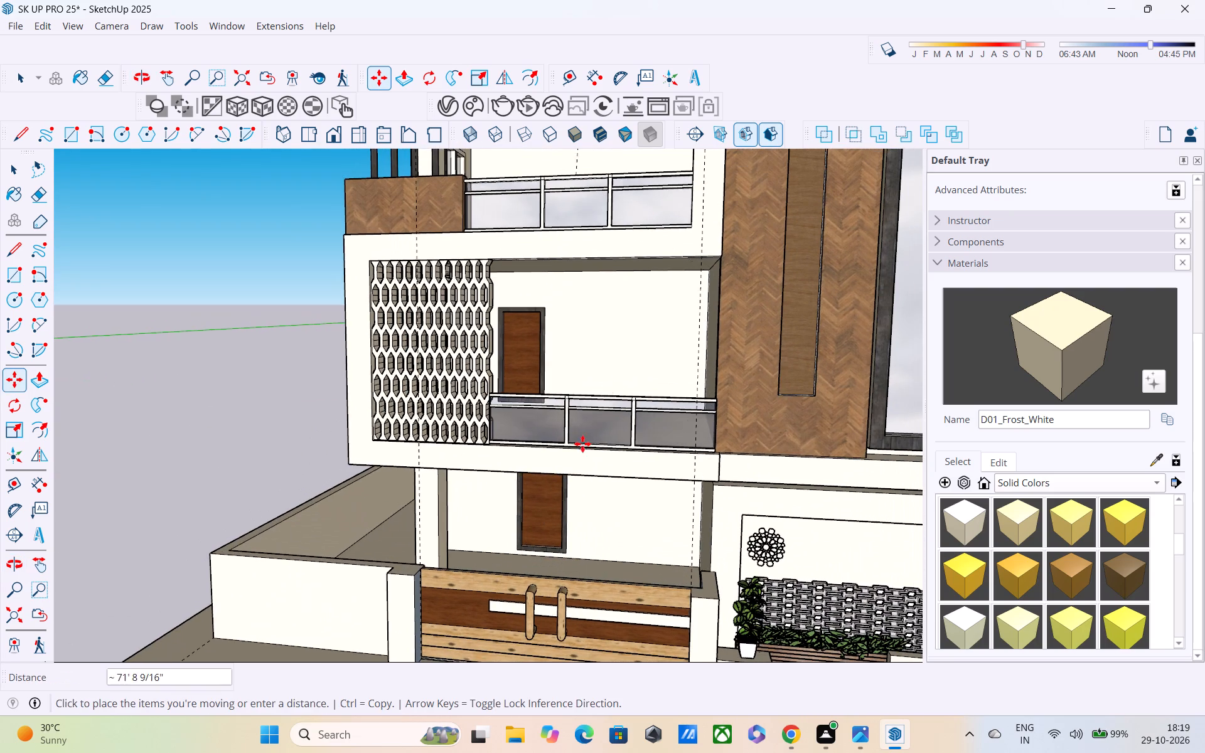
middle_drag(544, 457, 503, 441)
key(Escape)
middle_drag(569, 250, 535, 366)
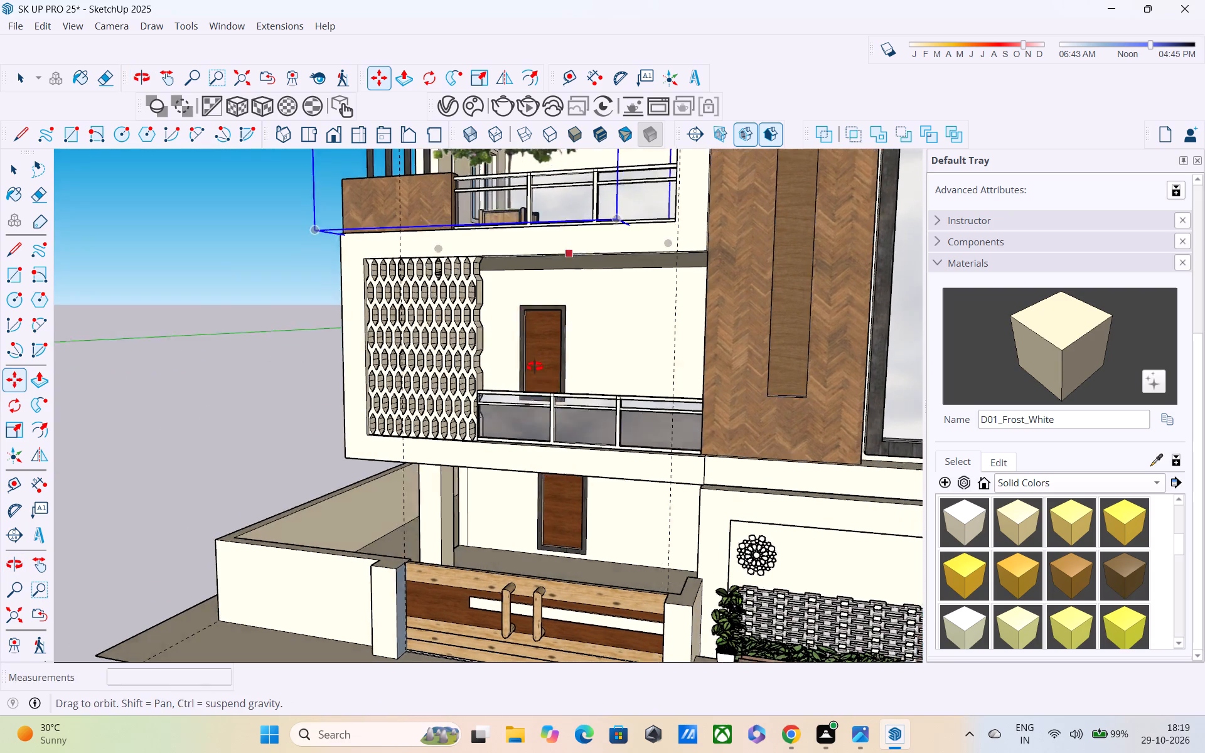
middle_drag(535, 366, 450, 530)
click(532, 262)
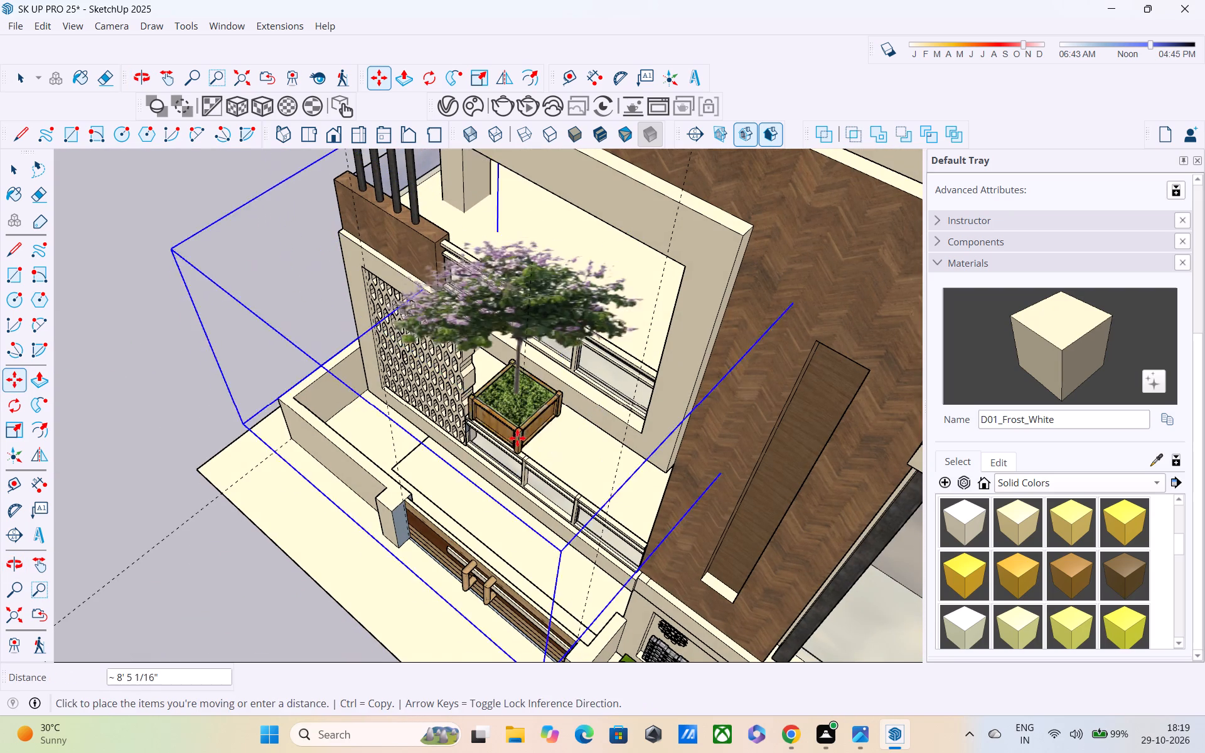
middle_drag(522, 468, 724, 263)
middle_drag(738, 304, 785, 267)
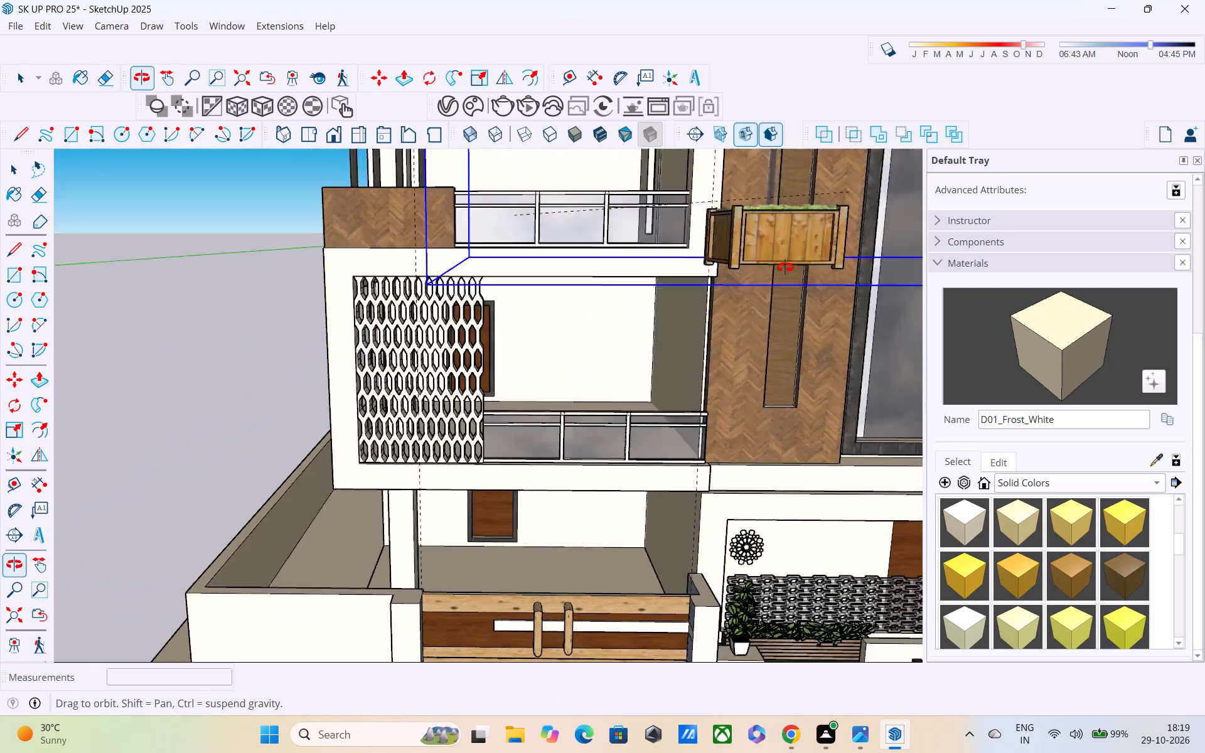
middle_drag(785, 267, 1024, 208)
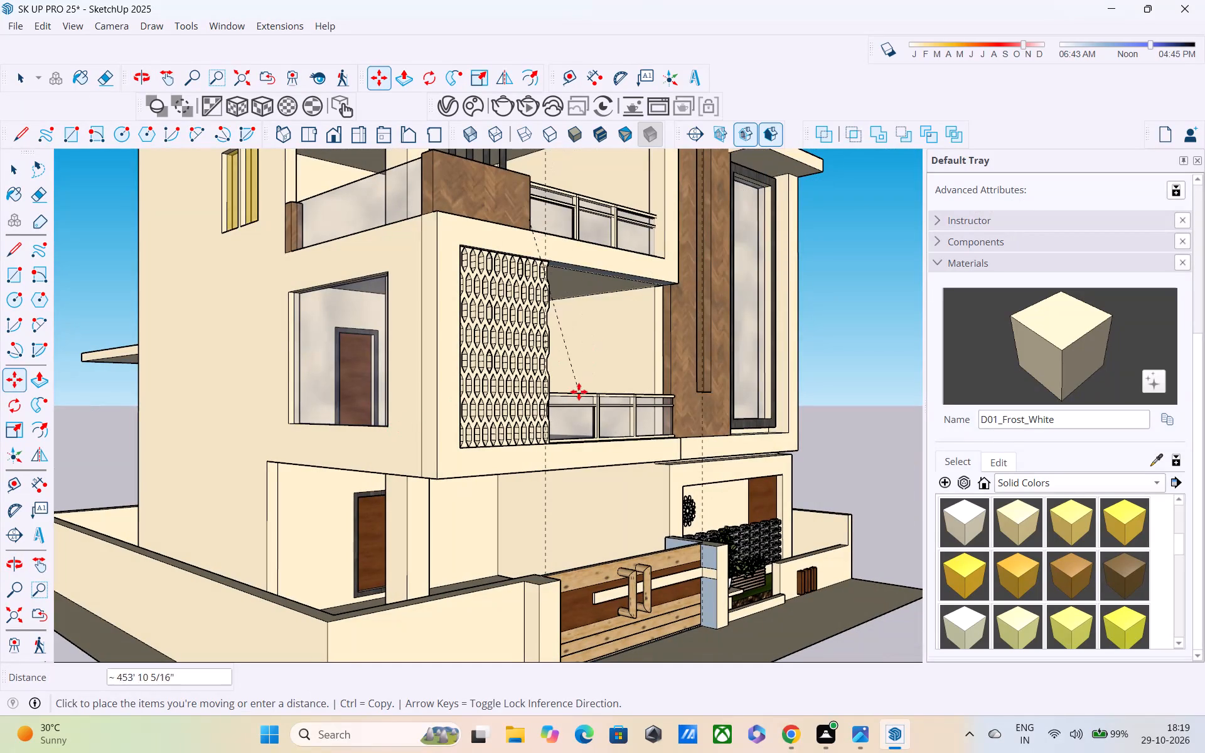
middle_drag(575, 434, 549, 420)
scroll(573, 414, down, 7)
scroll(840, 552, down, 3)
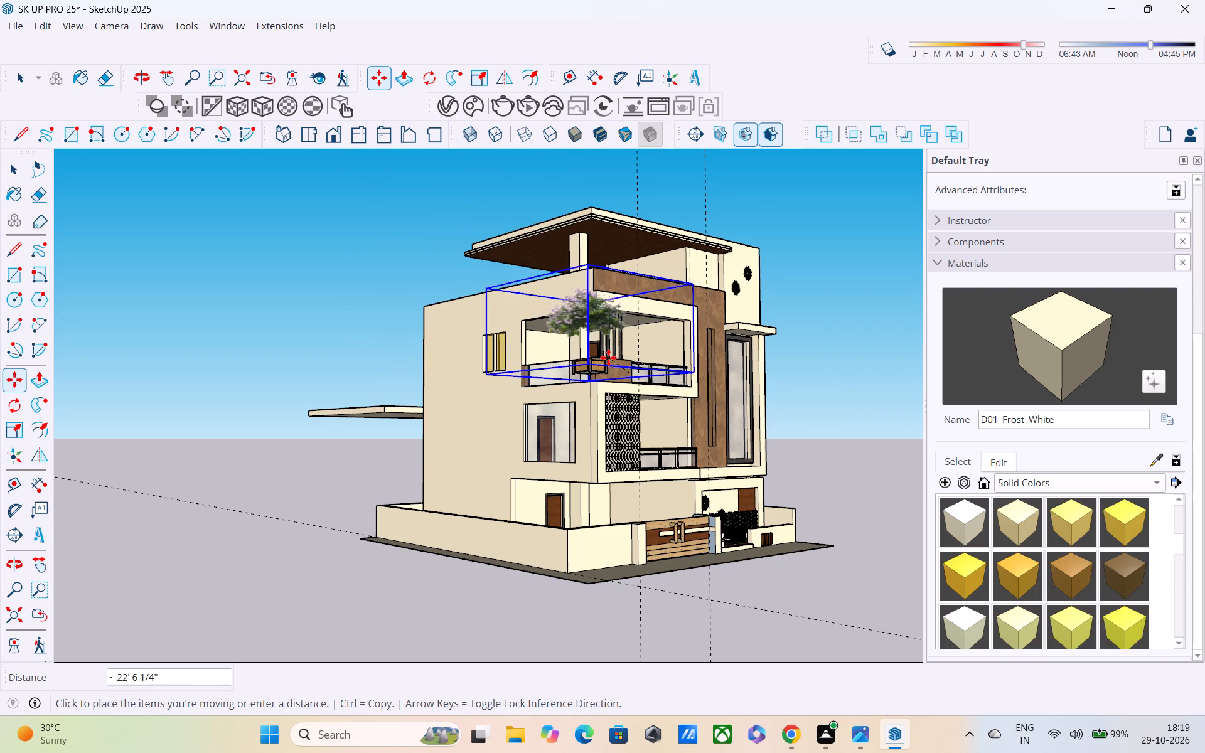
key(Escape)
Move the potted flowering tree off the upper balcony into the open space in front of the house.
middle_drag(651, 363, 560, 524)
scroll(600, 434, up, 9)
click(643, 344)
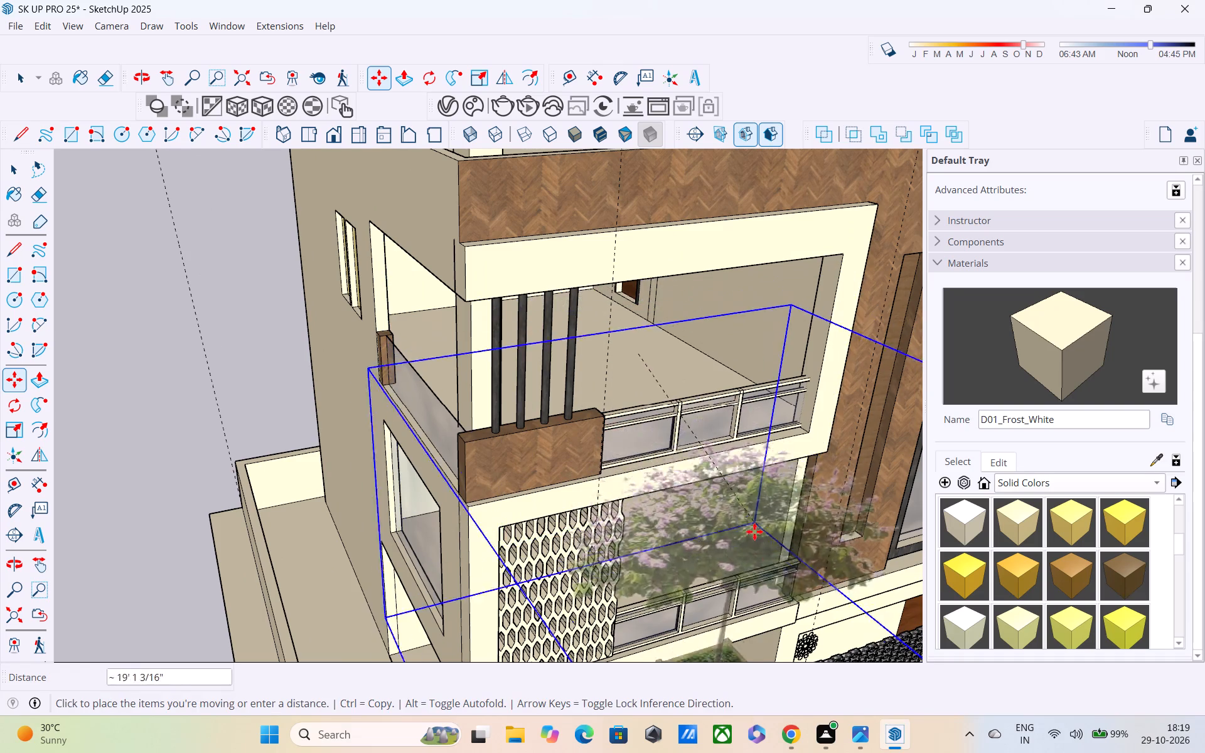
middle_drag(754, 535, 739, 315)
scroll(751, 361, down, 7)
scroll(761, 484, down, 5)
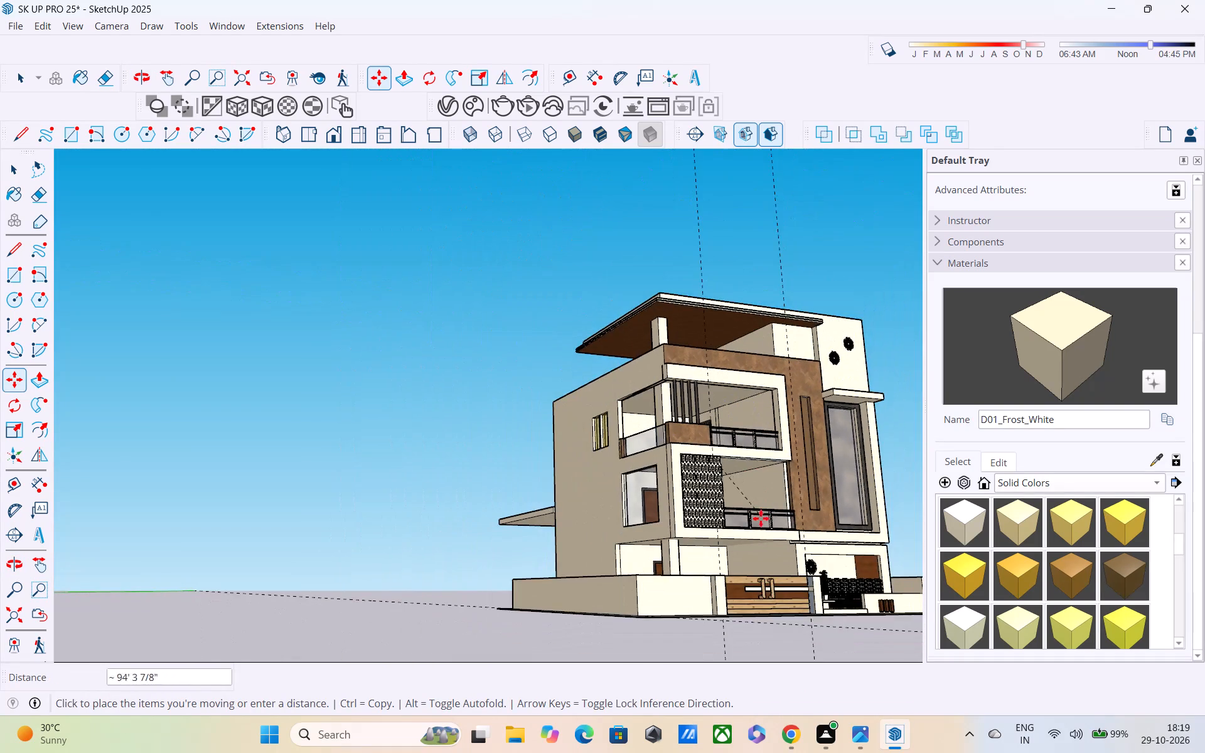
scroll(745, 523, up, 1)
middle_drag(741, 526, 752, 590)
scroll(751, 518, up, 5)
scroll(746, 494, down, 6)
scroll(746, 491, up, 1)
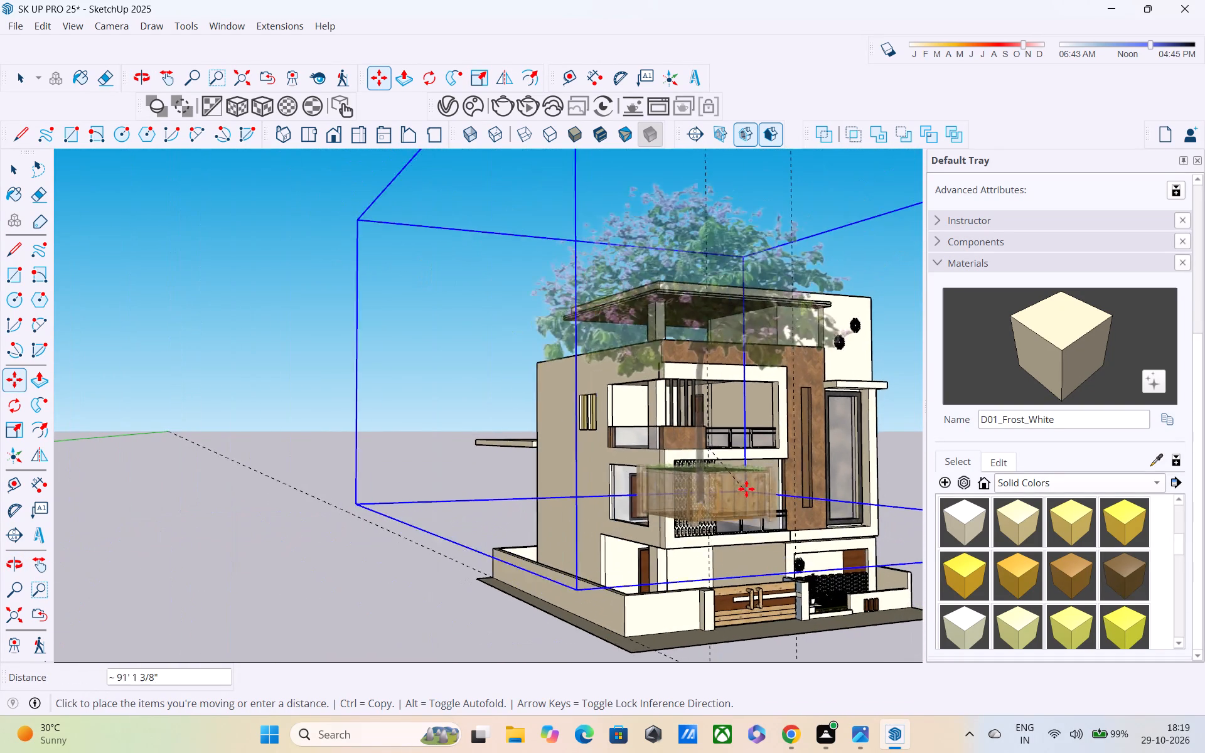
scroll(746, 489, down, 7)
scroll(746, 489, up, 1)
middle_drag(746, 489, 1080, 496)
scroll(701, 496, down, 4)
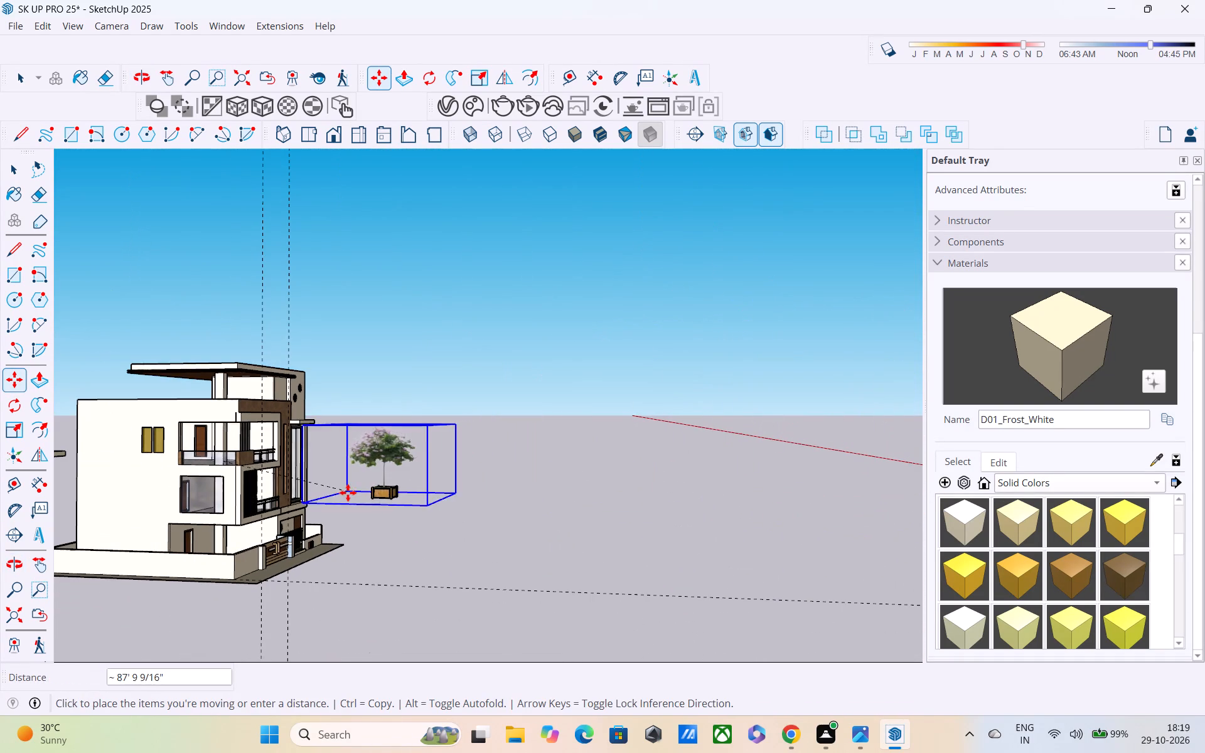
scroll(277, 501, up, 1)
click(277, 501)
Move the potted tree about 80' 9" back toward the house, just in front of the tall window on the facade.
middle_drag(308, 508, 525, 486)
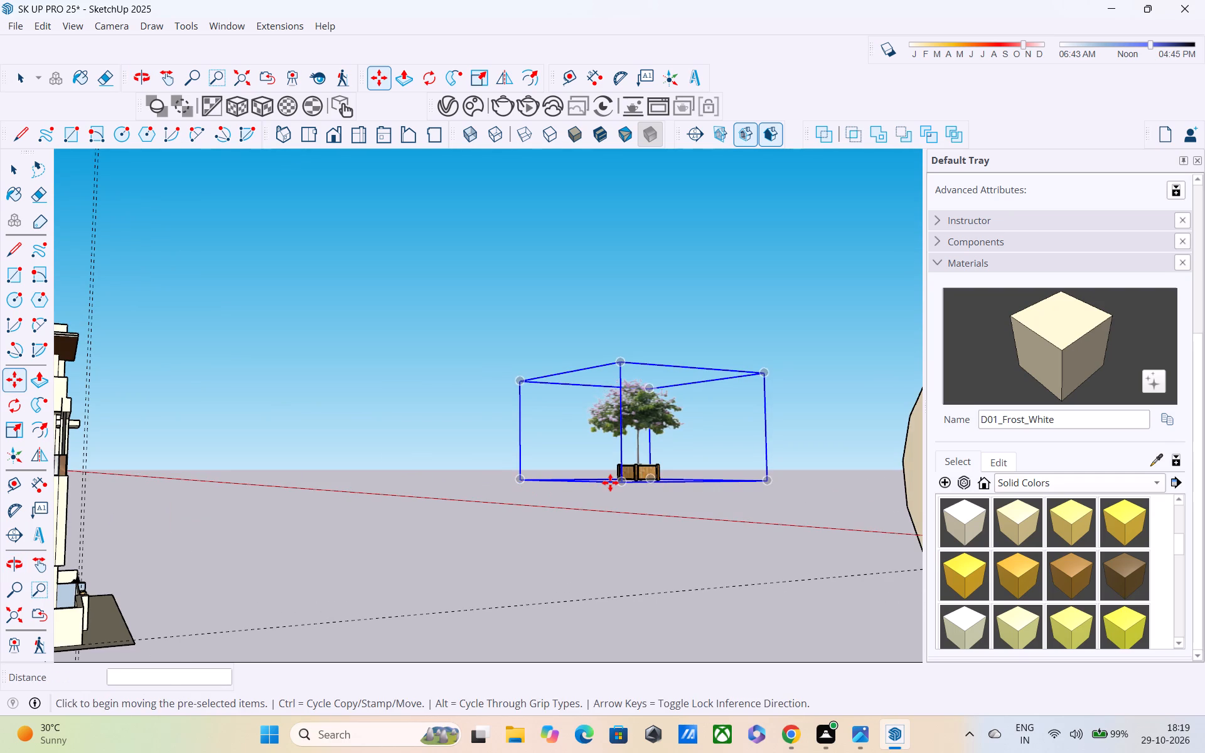
drag(624, 483, 613, 485)
scroll(301, 540, down, 6)
scroll(361, 467, down, 5)
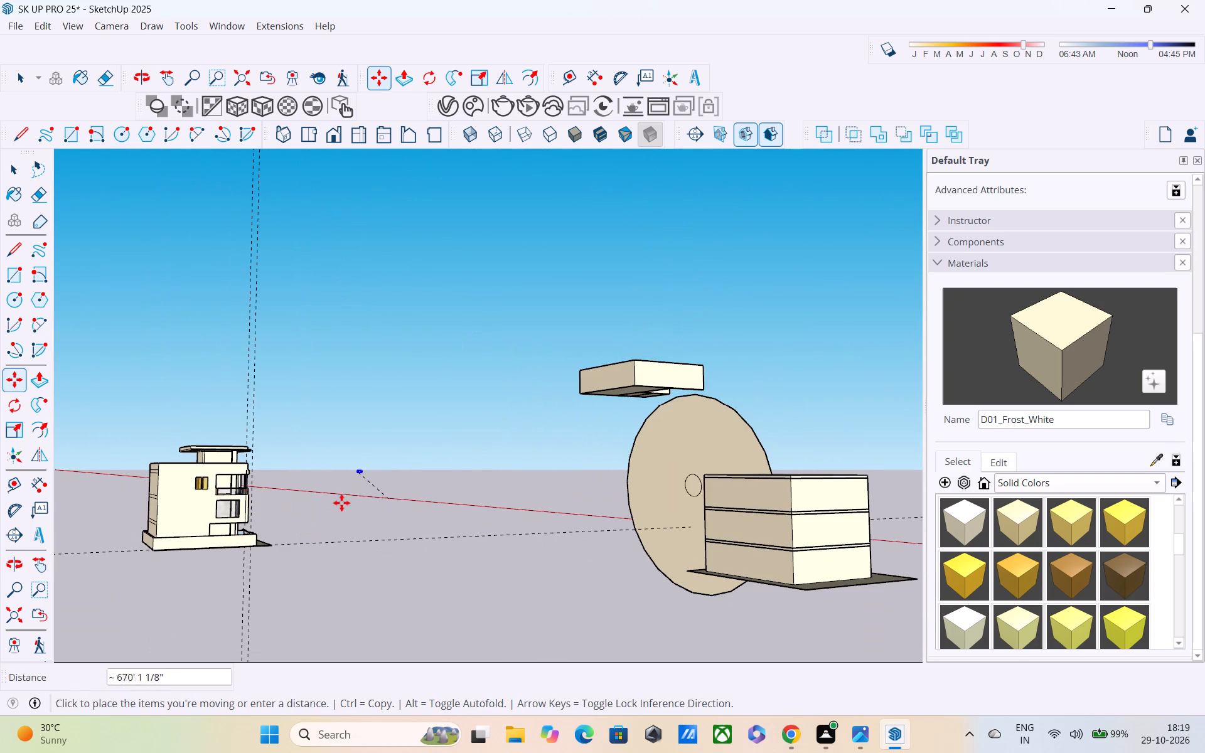
middle_drag(338, 508, 410, 459)
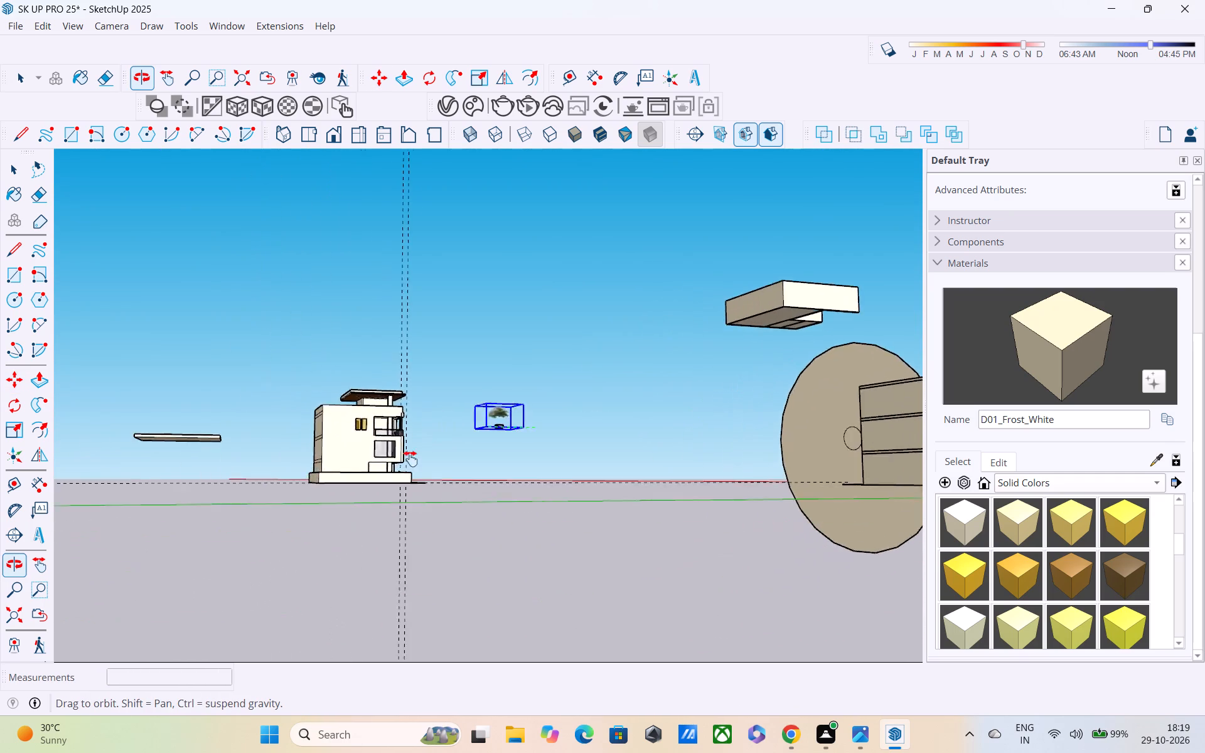
middle_drag(410, 459, 4, 711)
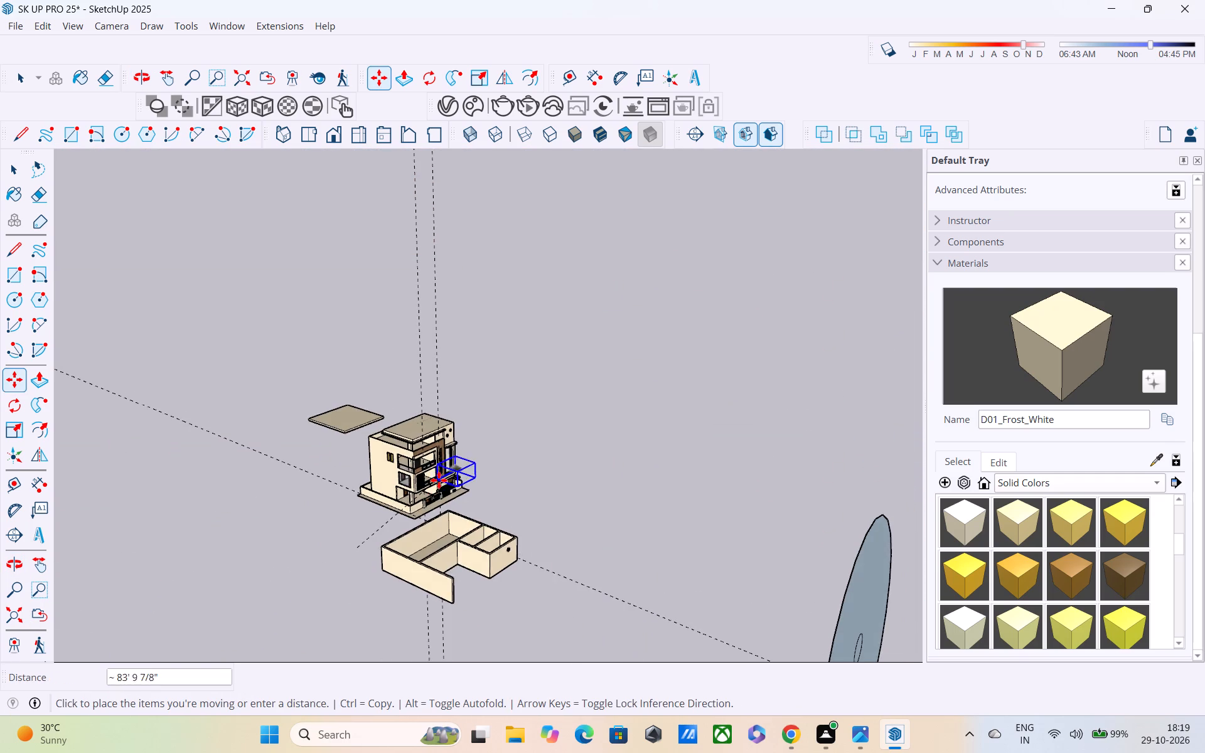
scroll(439, 480, up, 20)
scroll(439, 480, up, 2)
middle_drag(407, 484, 338, 441)
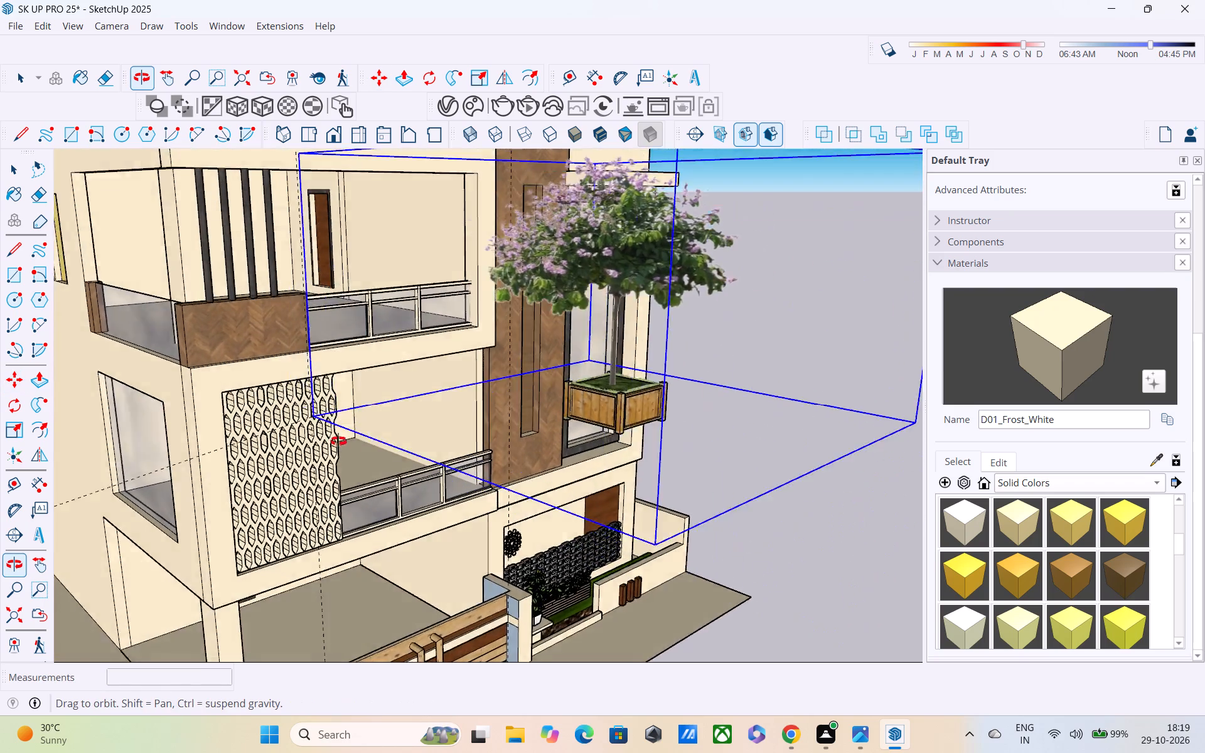
middle_drag(338, 441, 328, 435)
scroll(328, 435, up, 1)
scroll(315, 428, down, 6)
click(329, 430)
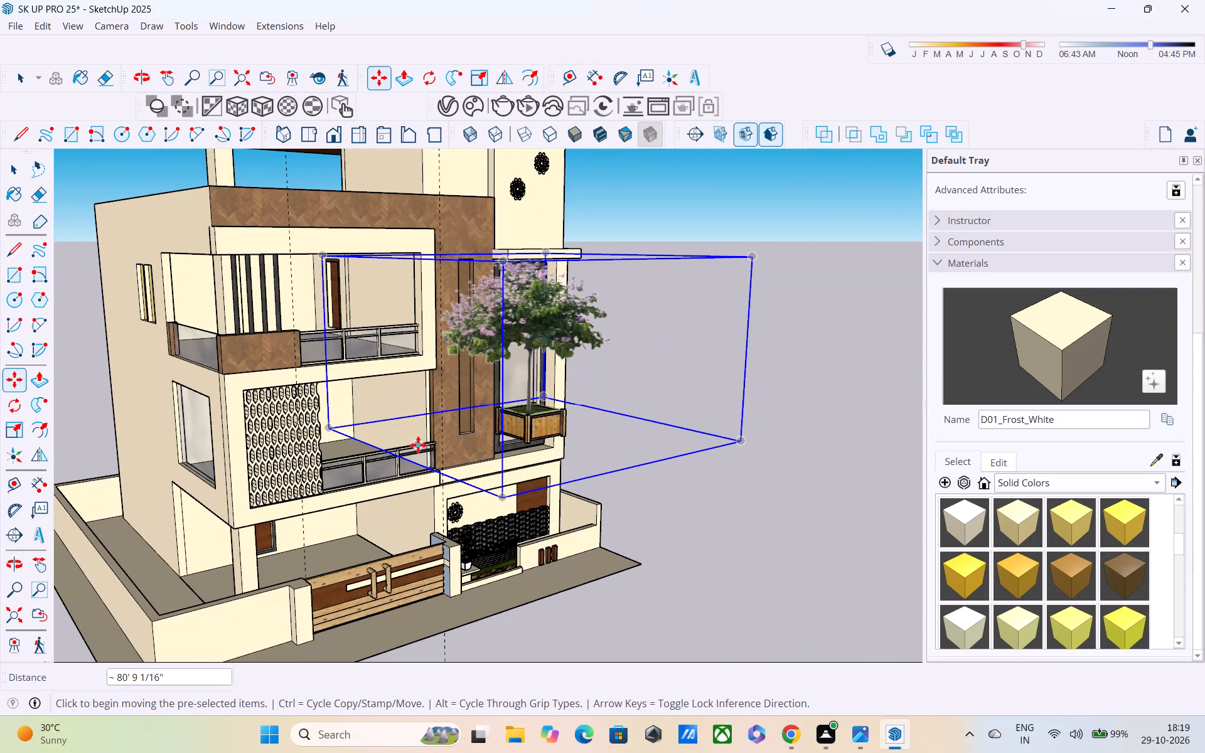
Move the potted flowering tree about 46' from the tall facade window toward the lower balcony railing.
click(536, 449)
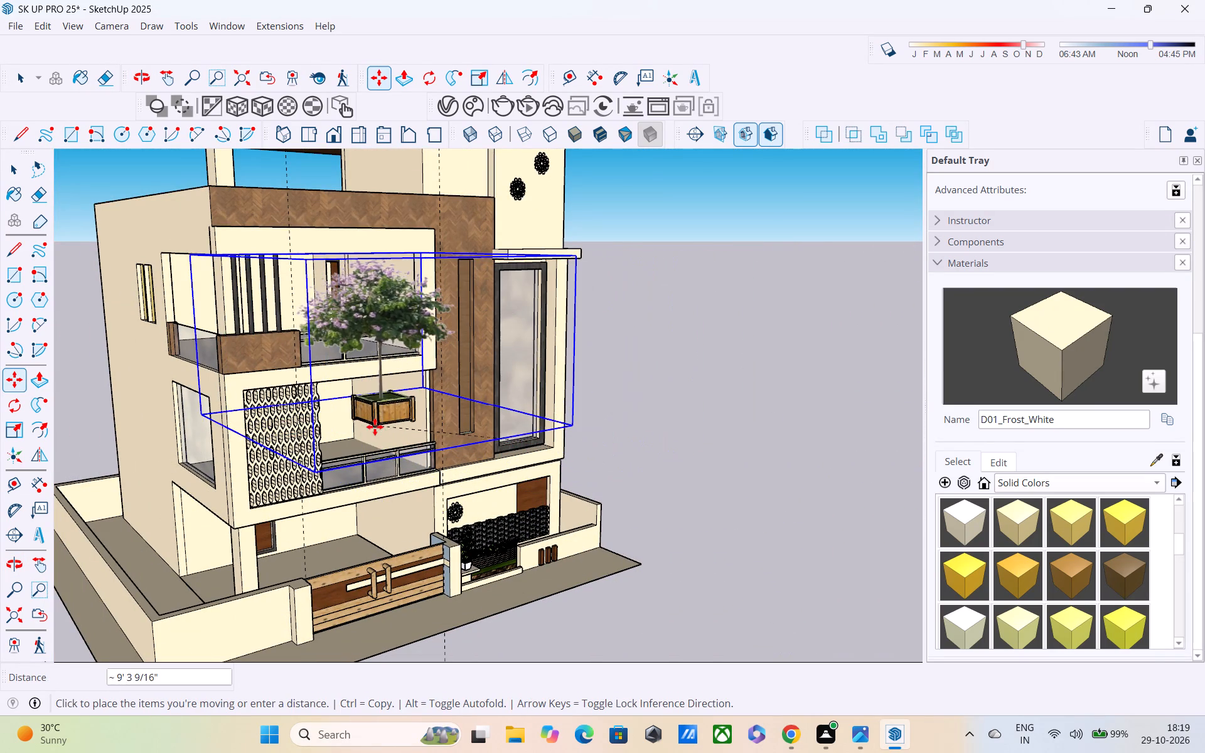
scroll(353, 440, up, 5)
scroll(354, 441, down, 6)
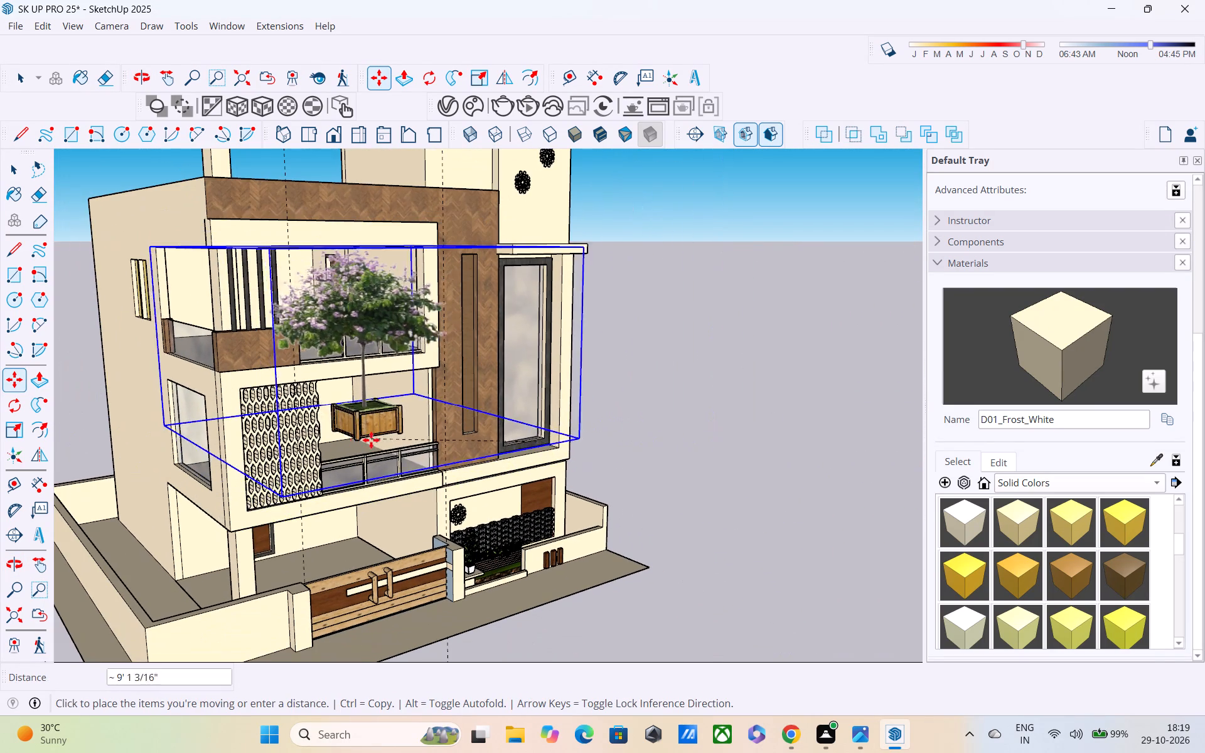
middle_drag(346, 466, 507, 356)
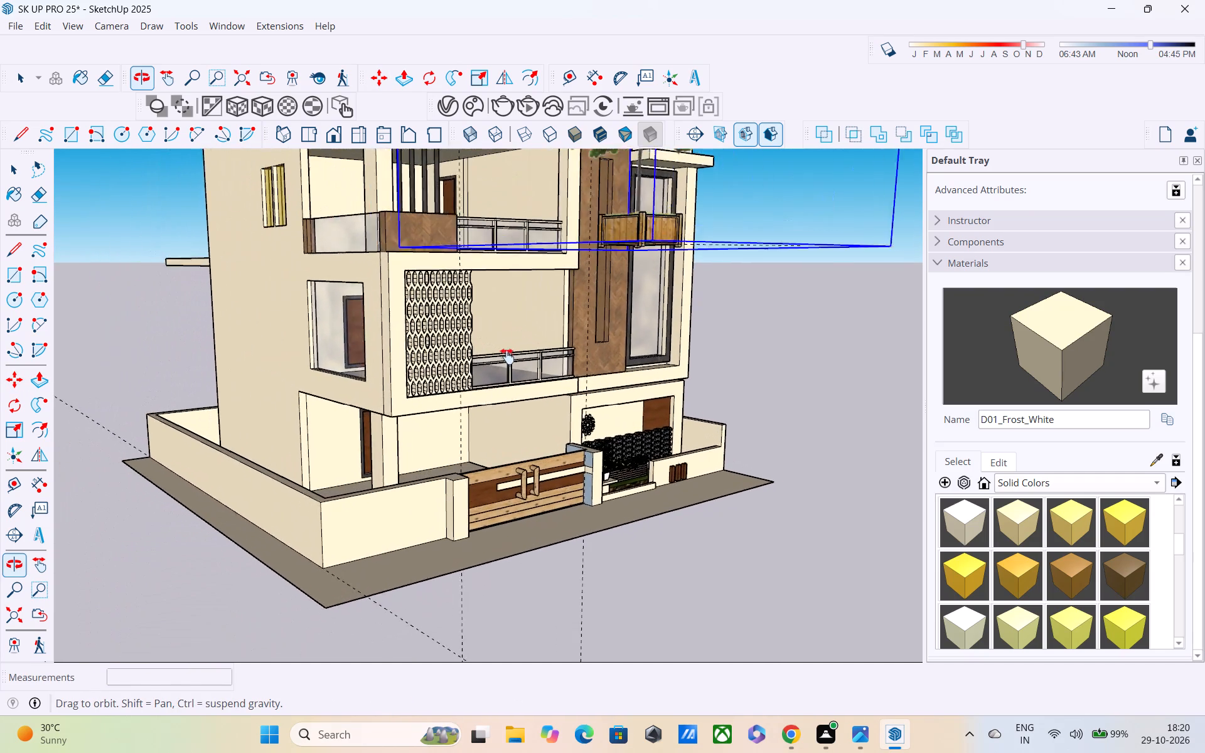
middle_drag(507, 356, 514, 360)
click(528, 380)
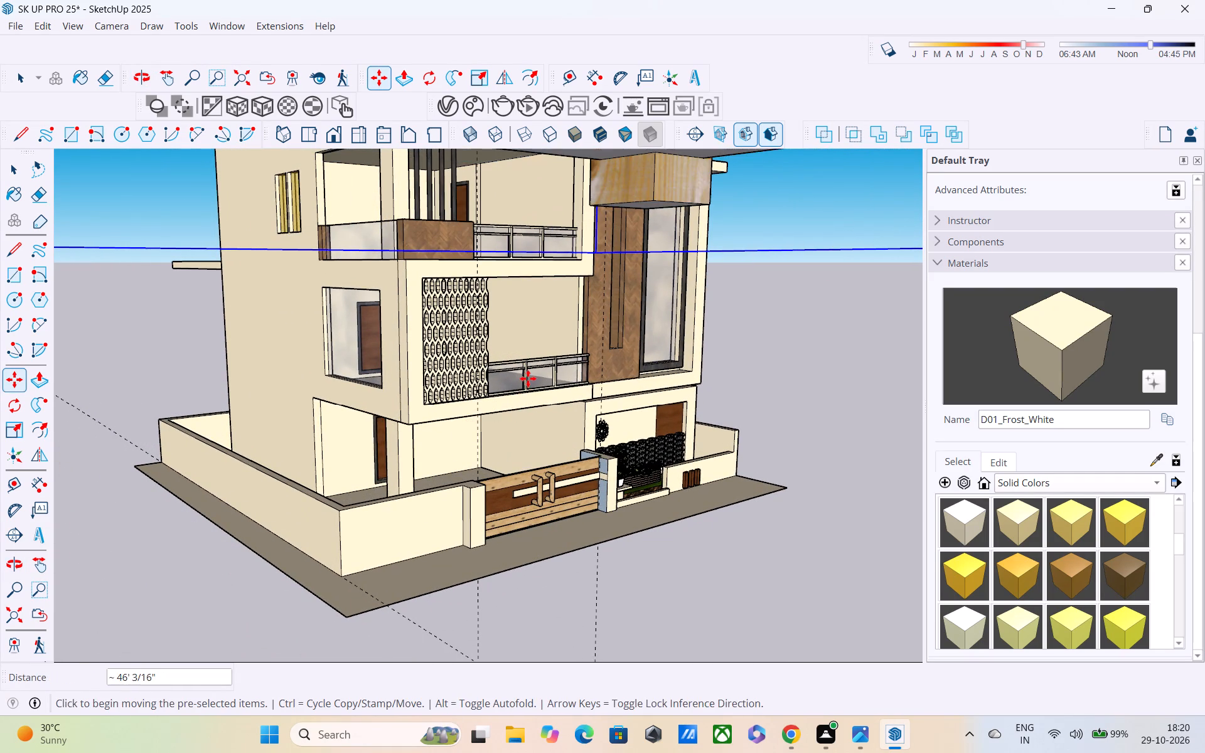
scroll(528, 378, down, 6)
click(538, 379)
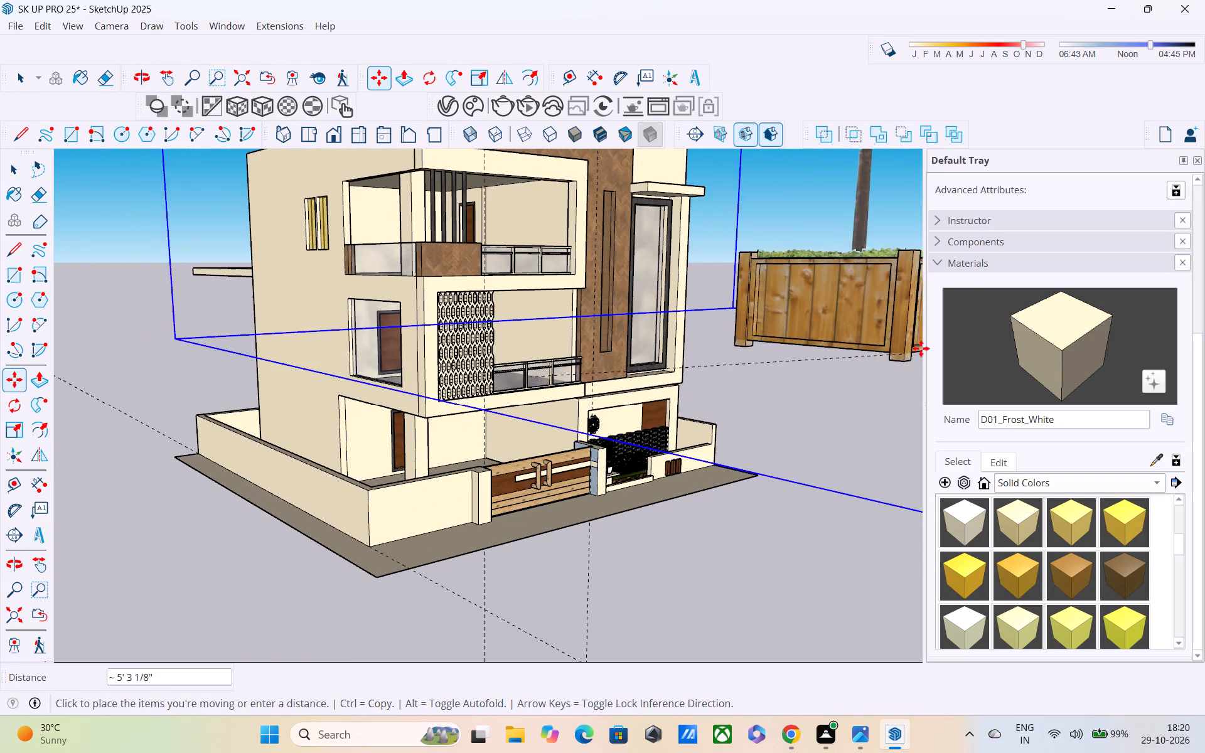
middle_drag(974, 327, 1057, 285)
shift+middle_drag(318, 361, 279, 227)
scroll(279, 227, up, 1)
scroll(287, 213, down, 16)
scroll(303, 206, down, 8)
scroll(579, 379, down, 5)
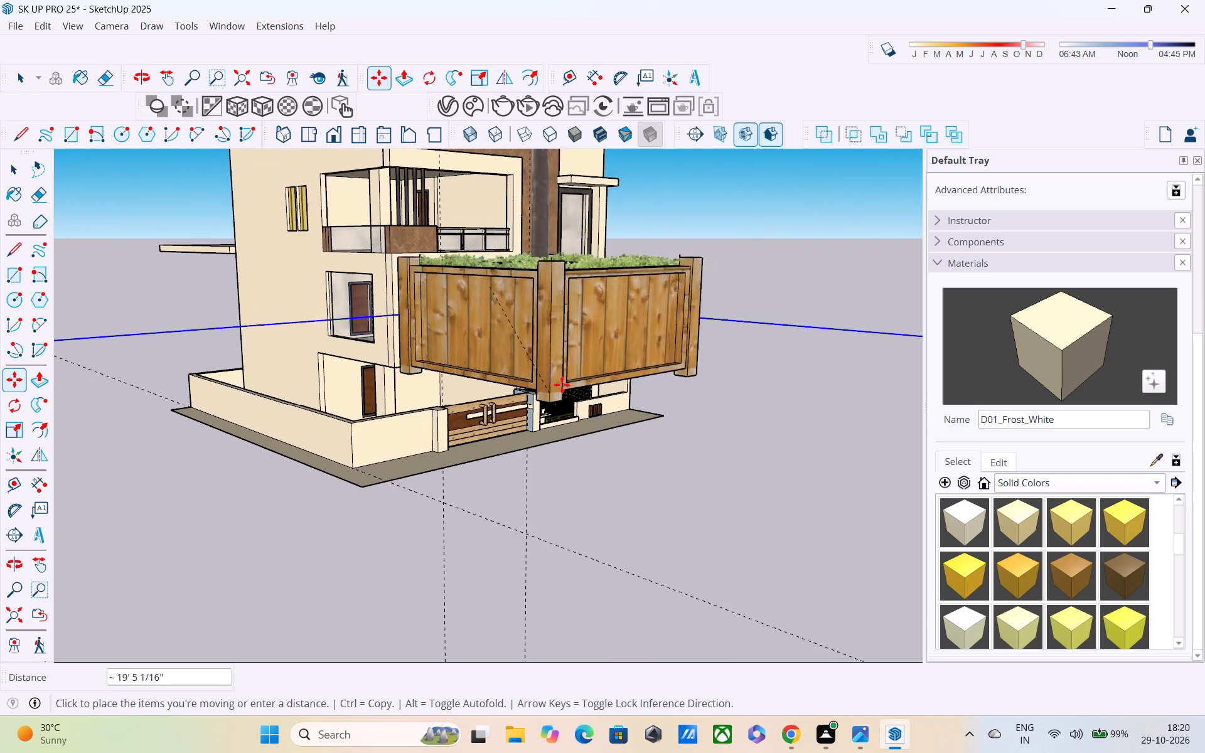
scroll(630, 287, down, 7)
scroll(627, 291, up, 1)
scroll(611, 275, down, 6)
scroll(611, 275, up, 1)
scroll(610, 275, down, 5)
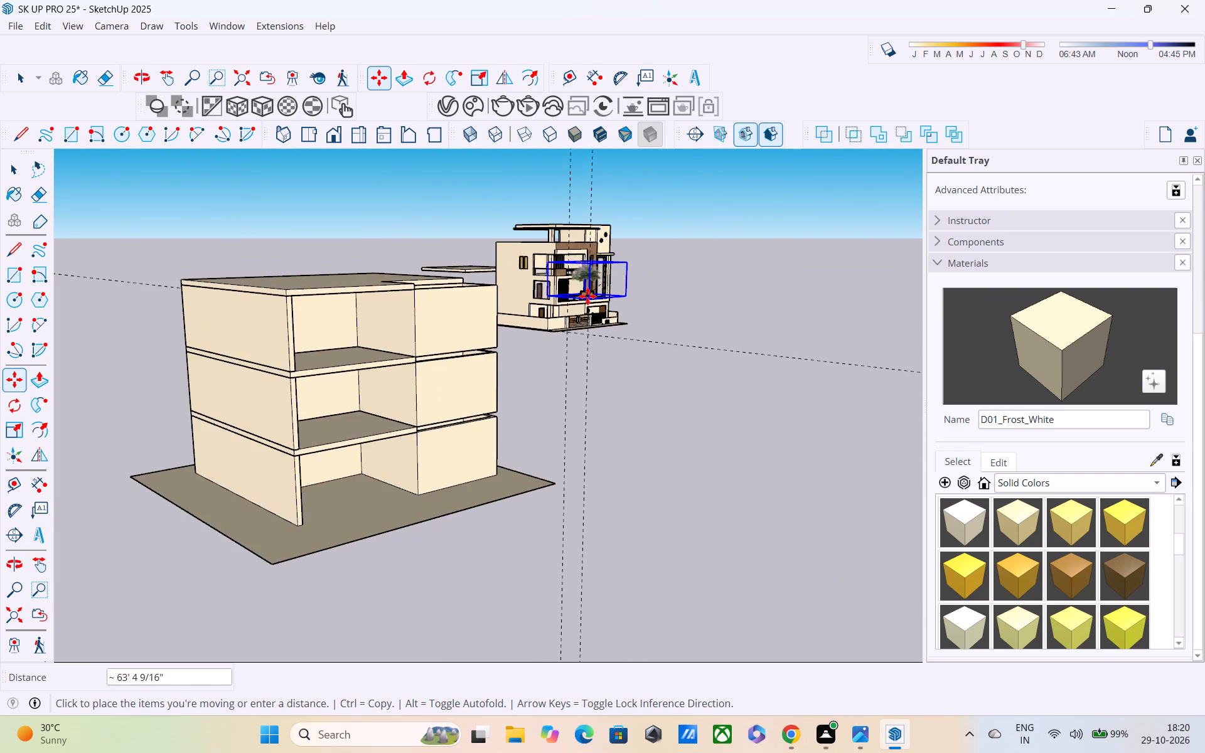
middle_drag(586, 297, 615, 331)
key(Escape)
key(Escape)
Undo the recent greenery work back past the placement of the potted flowering tree and the white-potted plant.
key(ctrl+z)
key(ctrl+z)
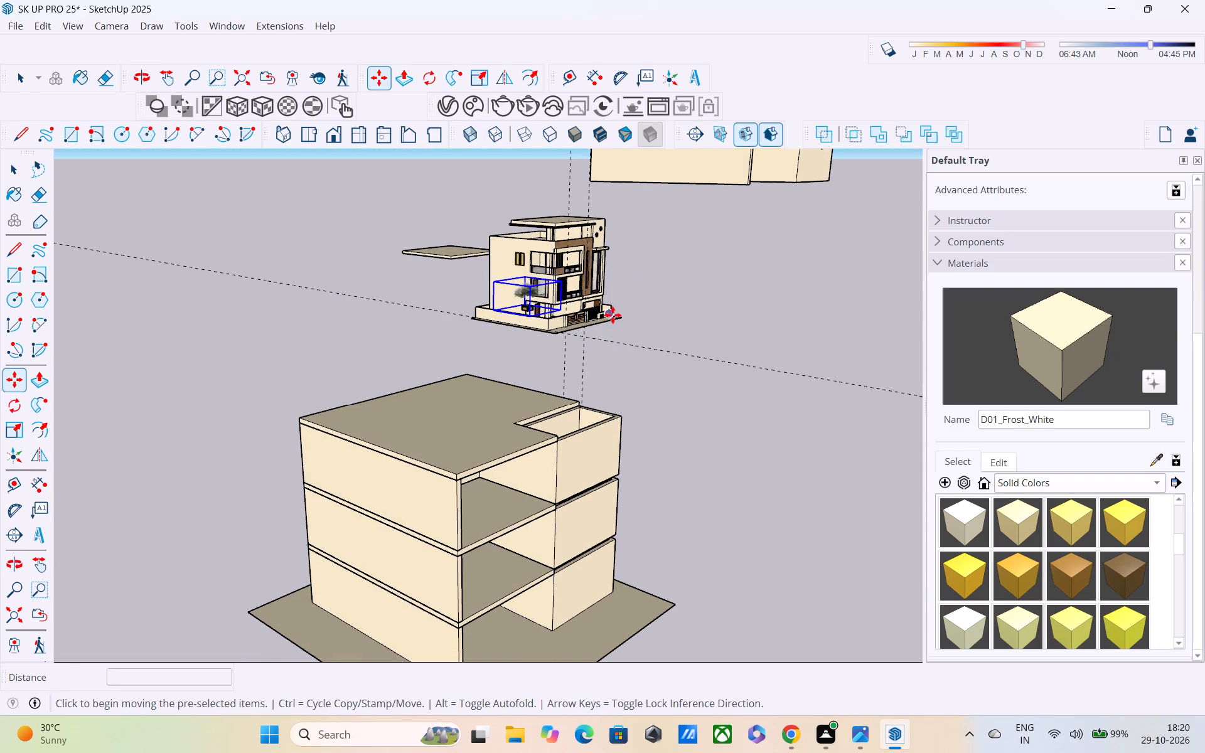
key(ctrl+z)
key(ctrl+z)
key(ctrl+z)
key(ctrl+z)
key(ctrl+z)
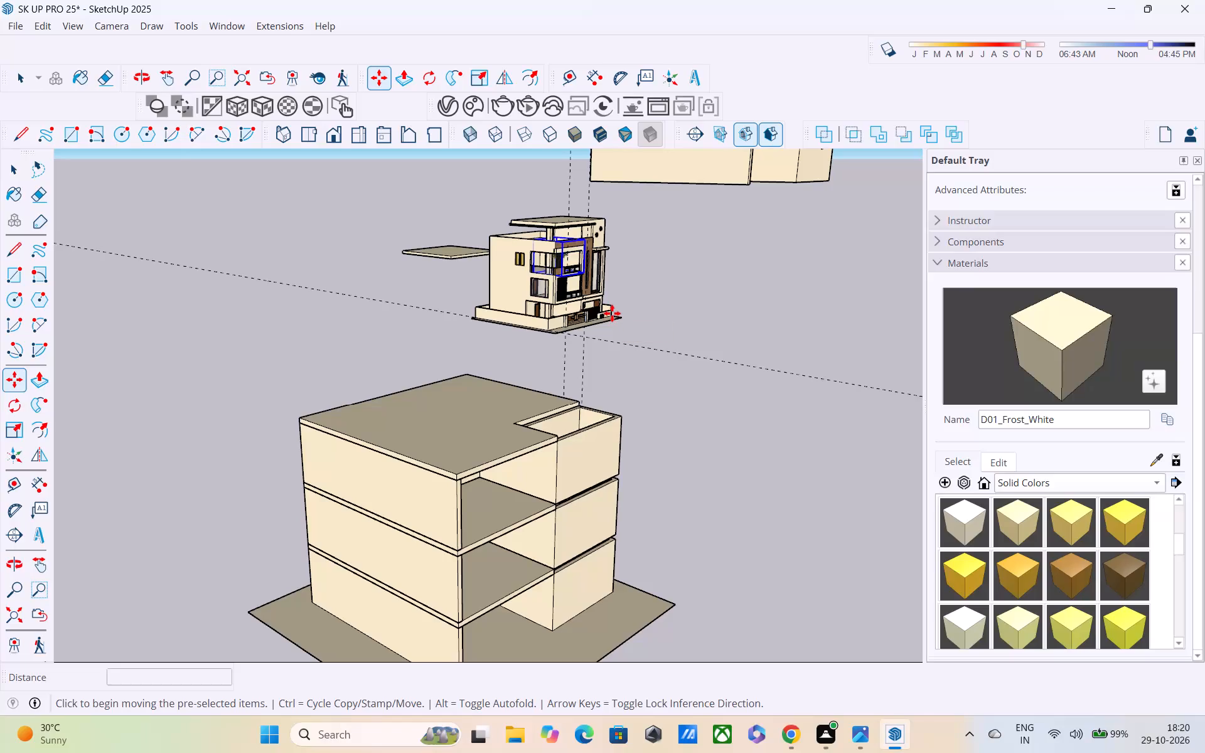
key(ctrl+z)
key(ctrl+z)
key(ctrl+z)
Examine the house's front facade, its balconies and the planting bed and ledge beside the gate pillar.
scroll(601, 319, down, 2)
middle_drag(569, 318, 554, 317)
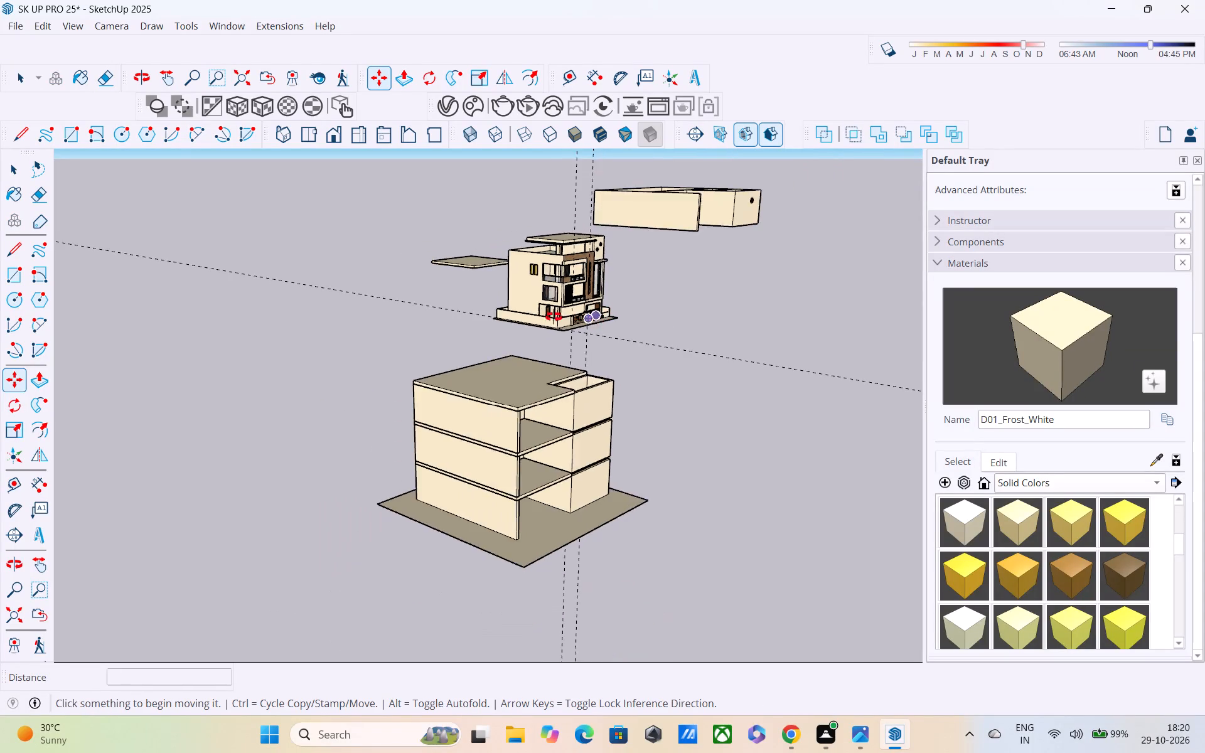
middle_drag(554, 317, 307, 264)
scroll(564, 246, up, 2)
scroll(772, 284, down, 1)
middle_click(643, 280)
scroll(641, 280, up, 1)
scroll(640, 279, down, 6)
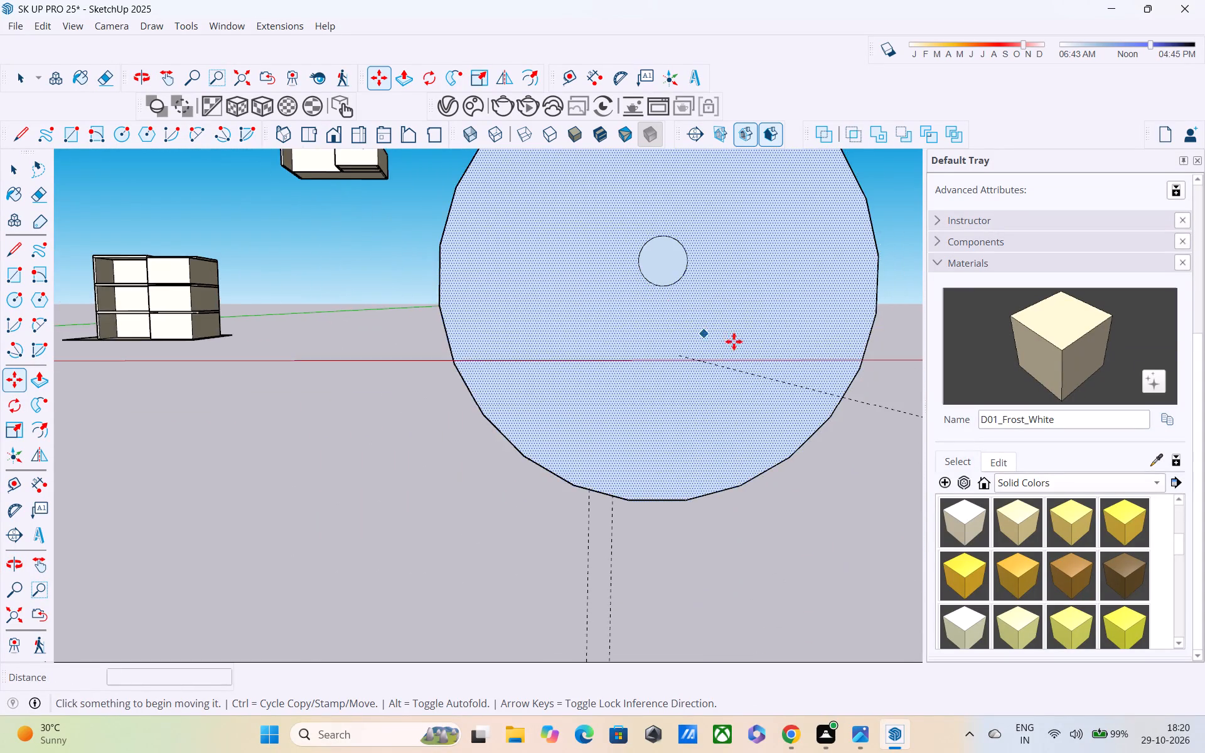
middle_drag(742, 344, 218, 350)
scroll(737, 344, down, 1)
scroll(216, 348, up, 1)
scroll(358, 352, down, 7)
scroll(572, 355, down, 4)
scroll(682, 339, up, 6)
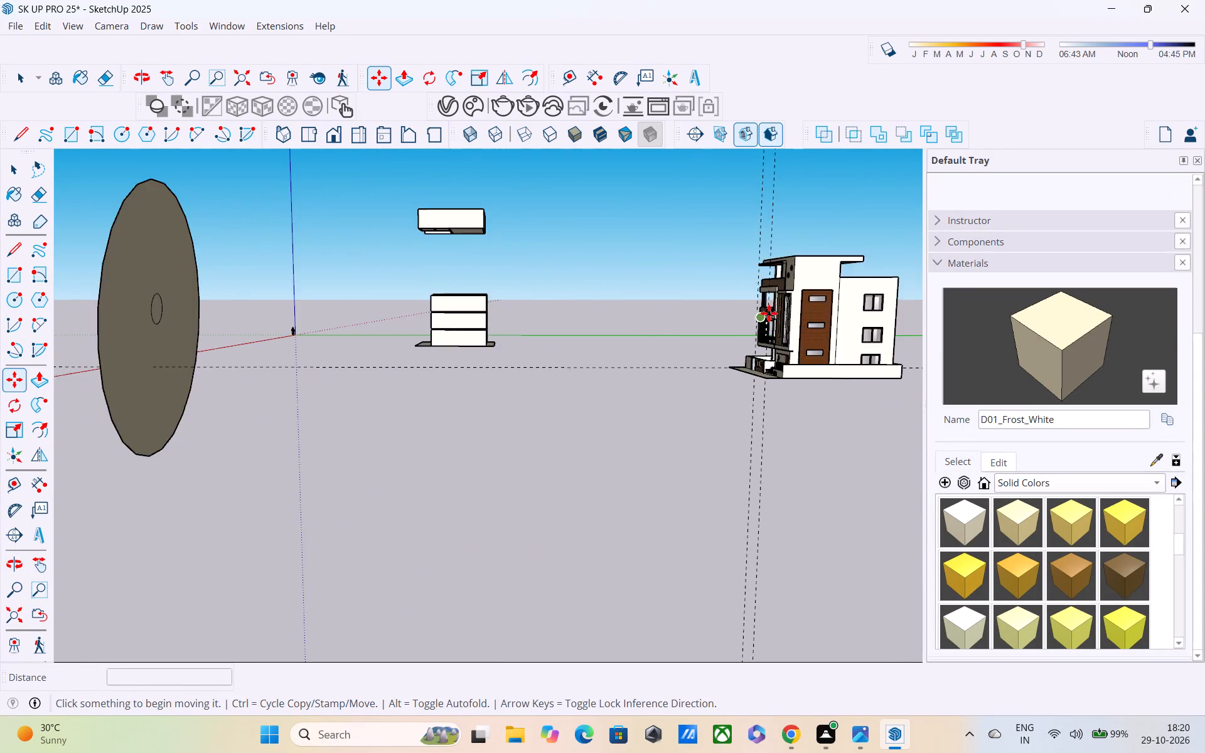
scroll(769, 313, up, 5)
middle_drag(817, 283, 900, 366)
scroll(779, 287, up, 12)
middle_drag(758, 276, 761, 284)
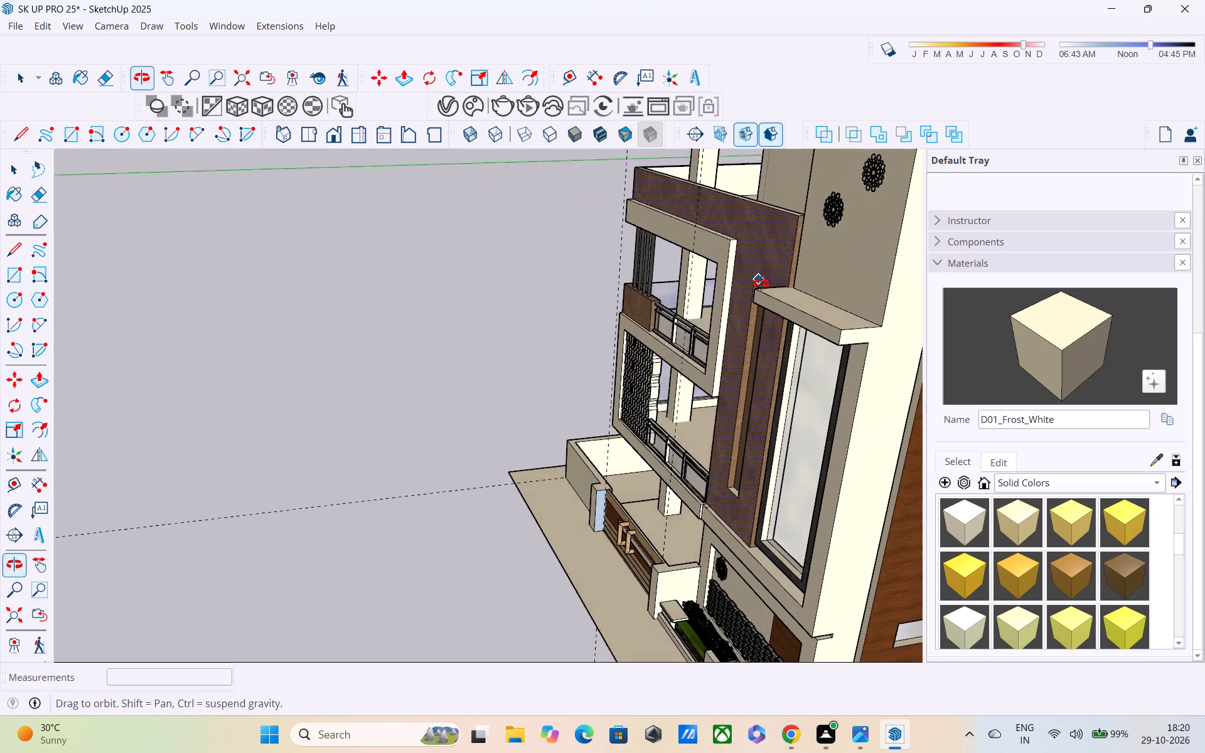
middle_drag(761, 284, 1094, 249)
scroll(851, 234, up, 4)
scroll(820, 233, down, 6)
scroll(733, 235, down, 7)
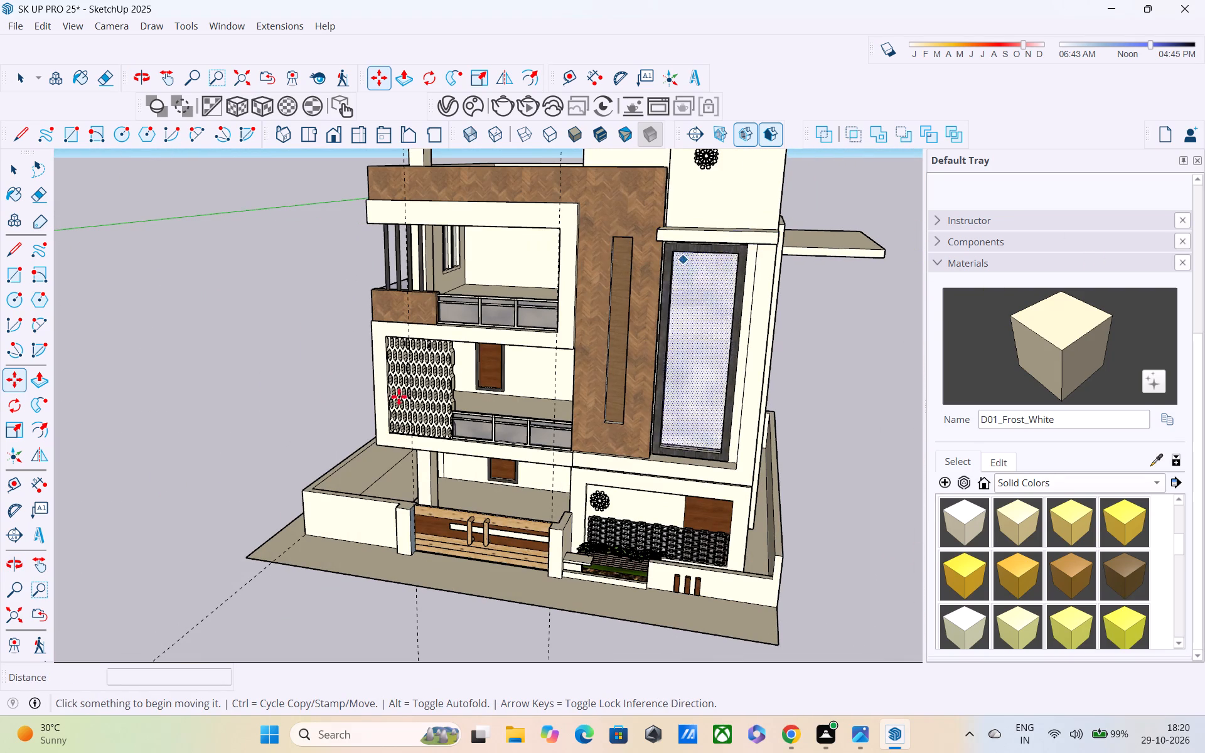
scroll(292, 328, down, 2)
middle_drag(322, 345, 338, 321)
scroll(532, 538, up, 12)
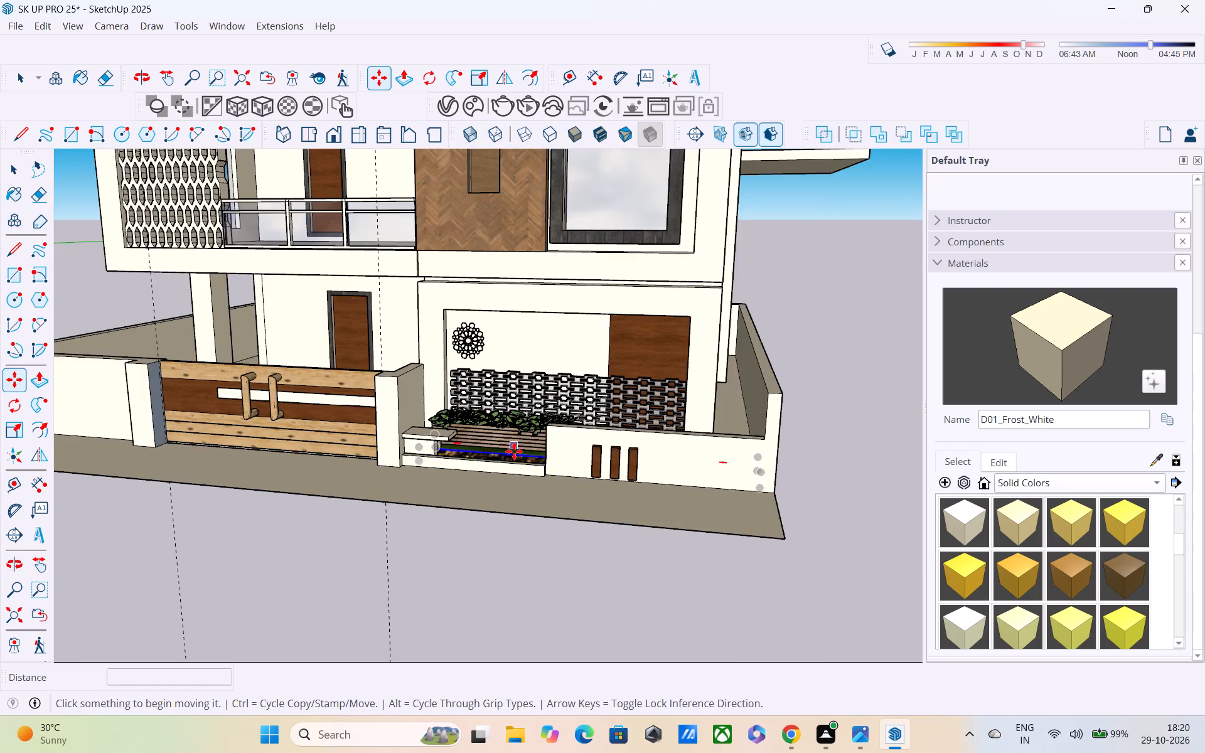
scroll(514, 451, up, 3)
middle_drag(513, 448, 493, 429)
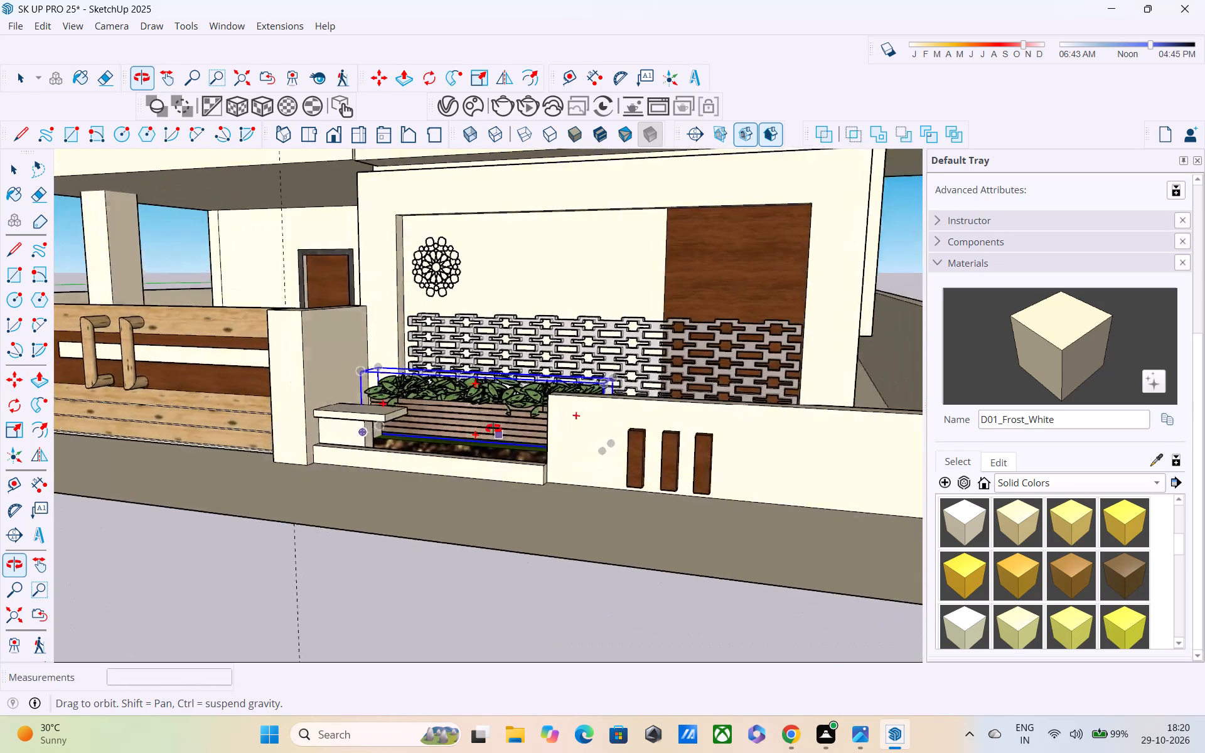
middle_drag(493, 429, 562, 422)
scroll(565, 417, down, 4)
Start importing a model and browse the SketchUp files in the Downloads folder.
click(22, 31)
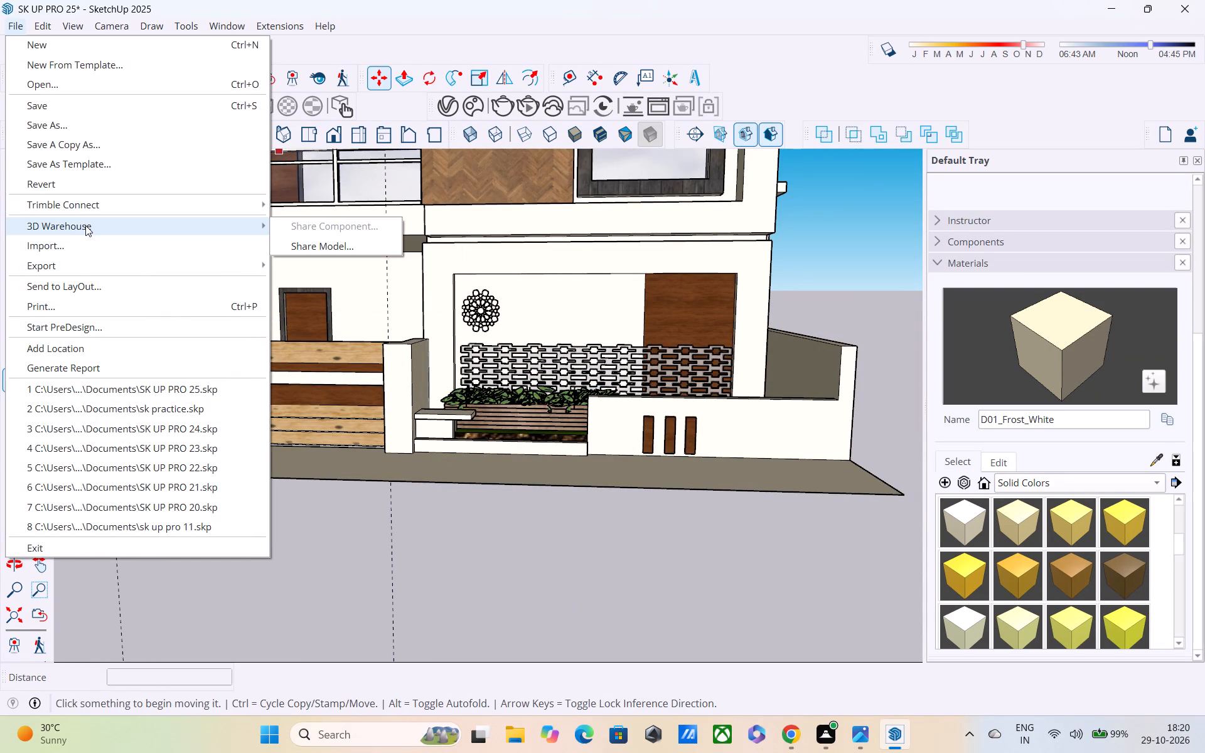
click(73, 241)
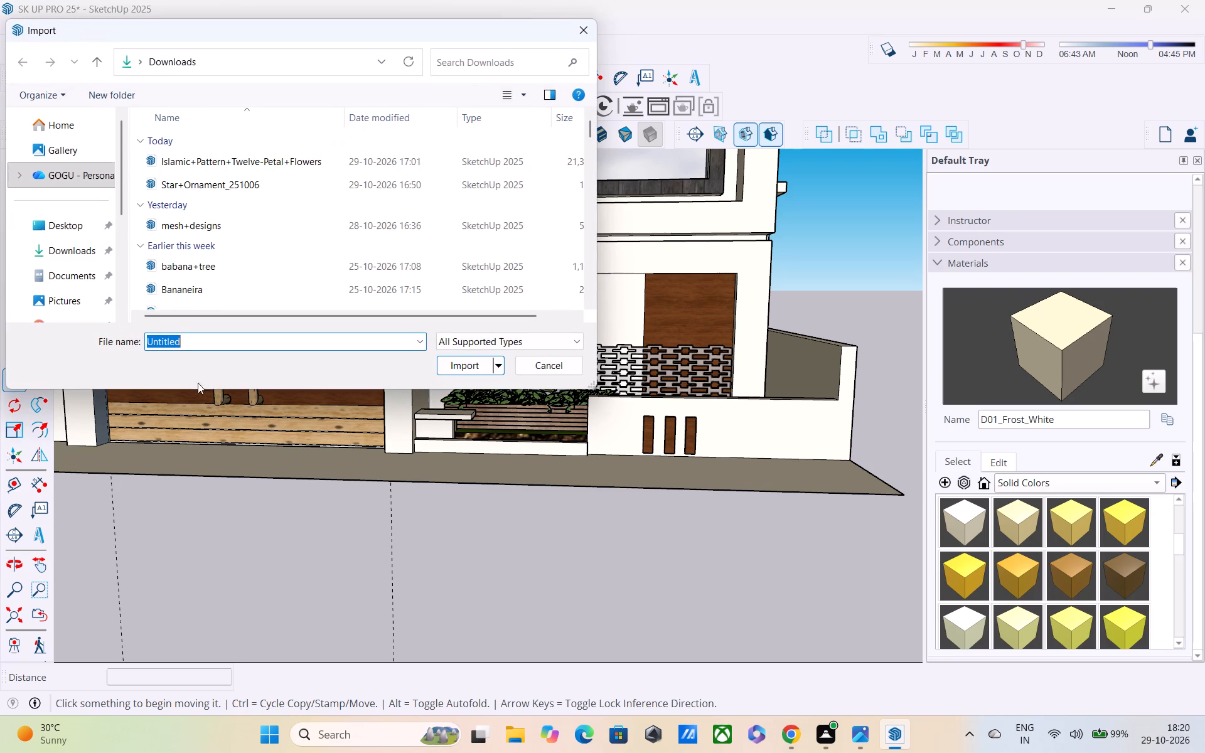
click(97, 255)
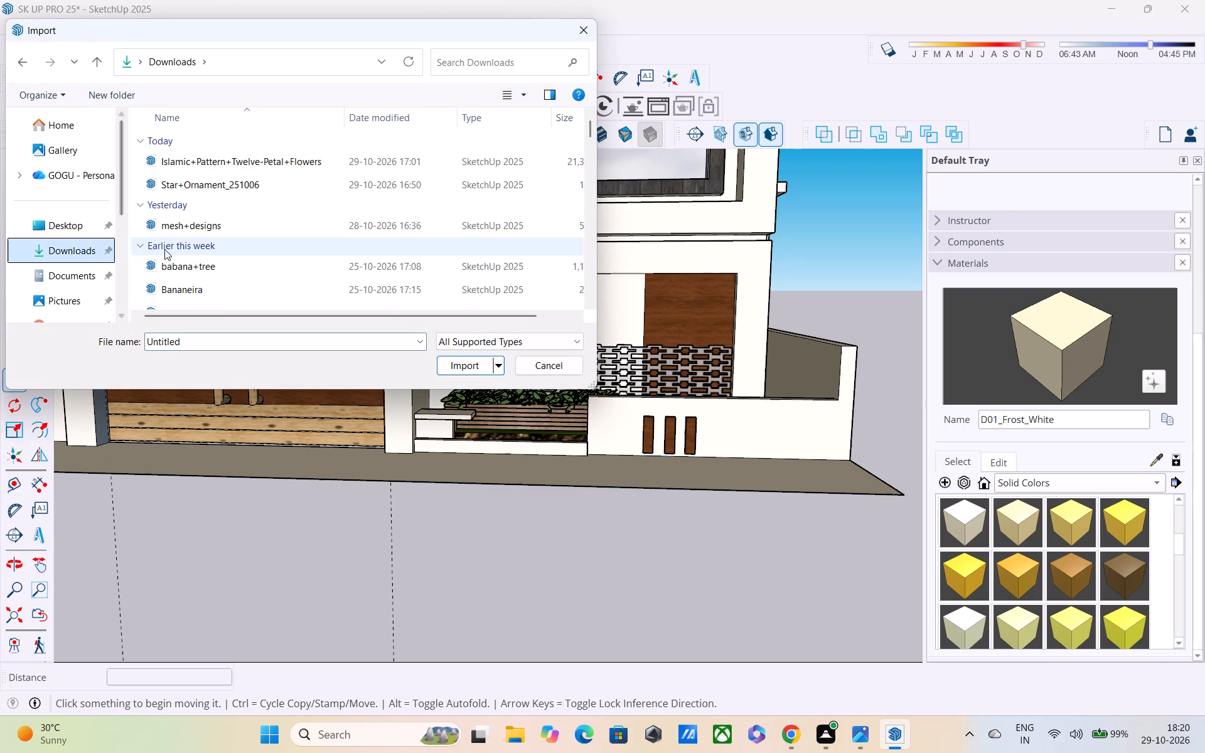
scroll(174, 249, down, 5)
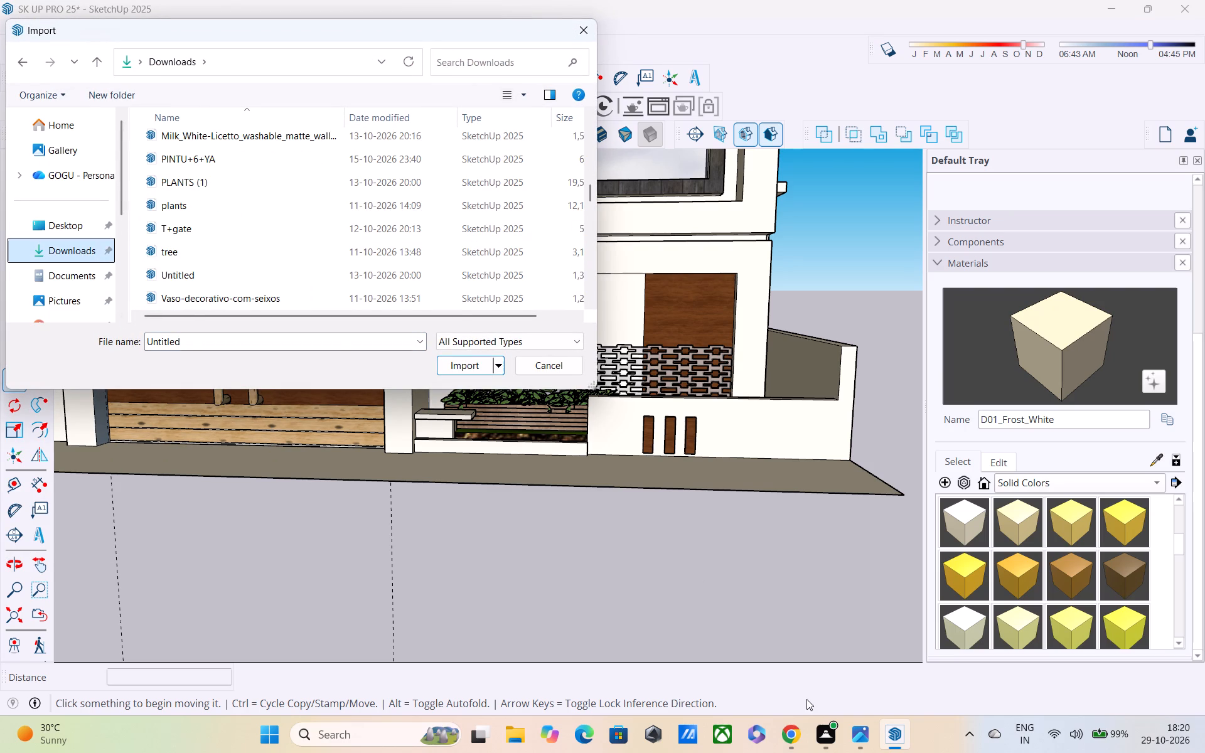
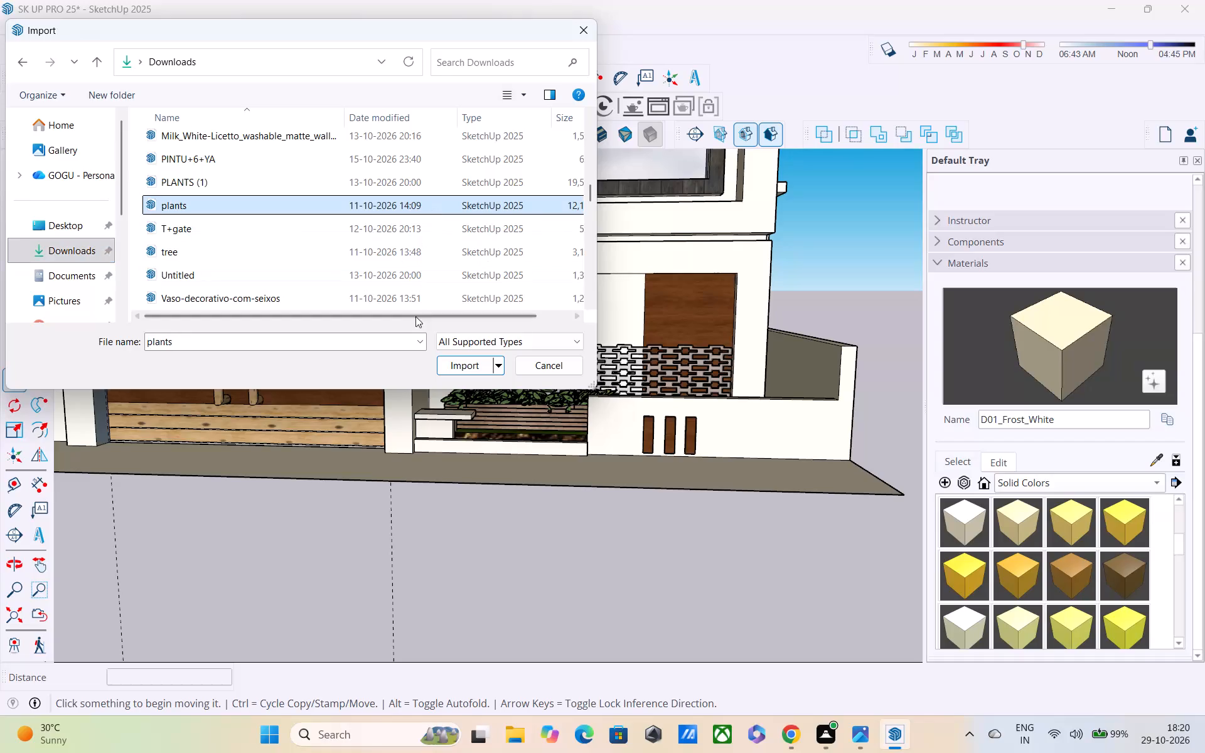
Import the plants model from Downloads and place the potted plant on the white ledge beside the gate pillar.
click(448, 371)
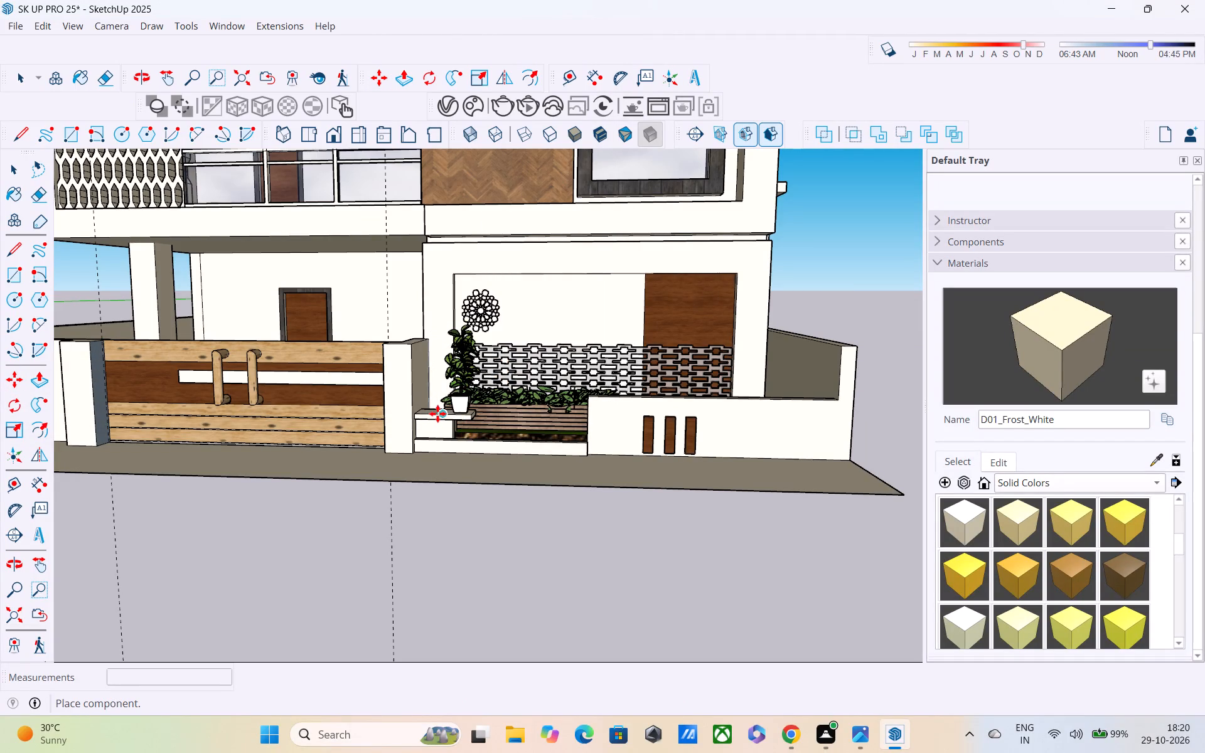
click(424, 415)
scroll(432, 420, down, 4)
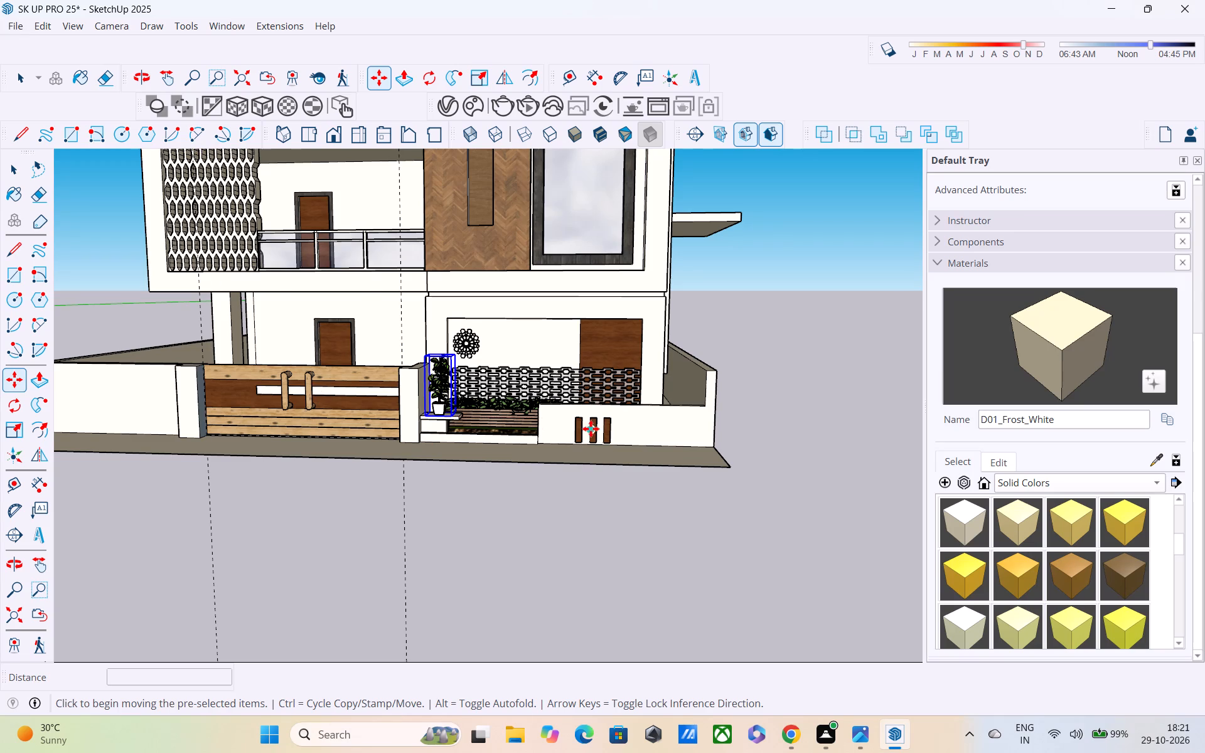
middle_drag(441, 452, 319, 456)
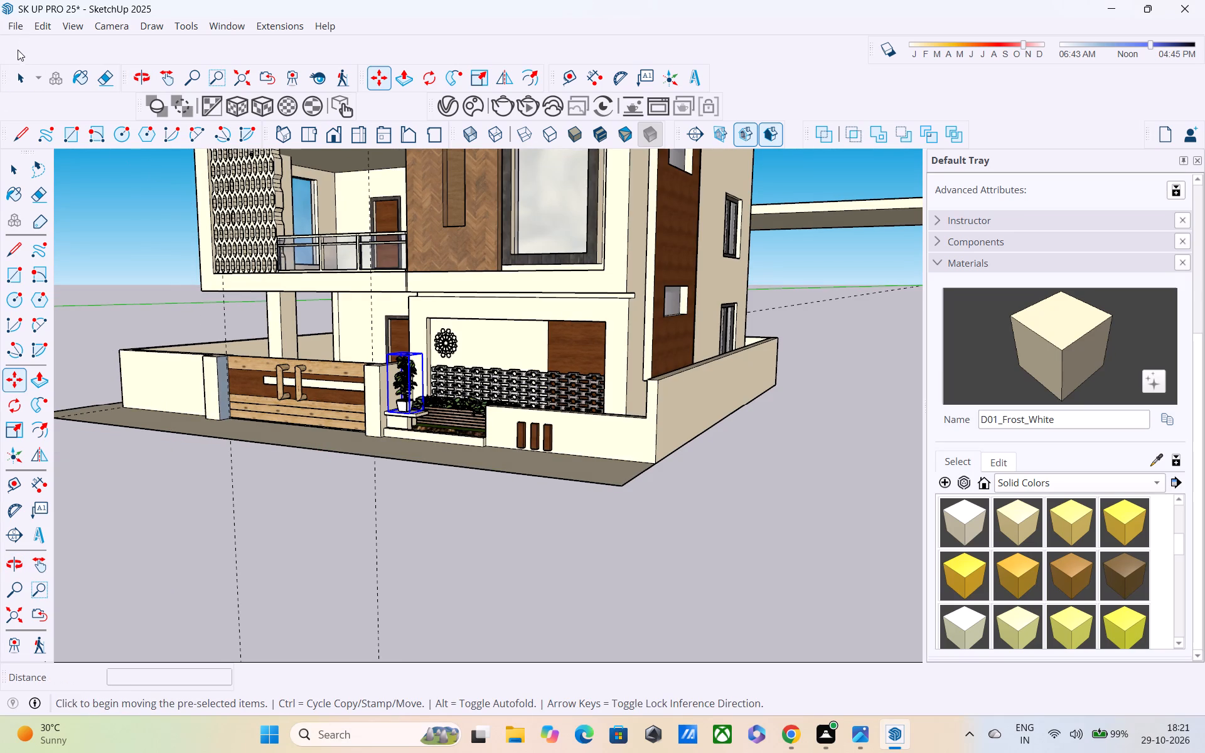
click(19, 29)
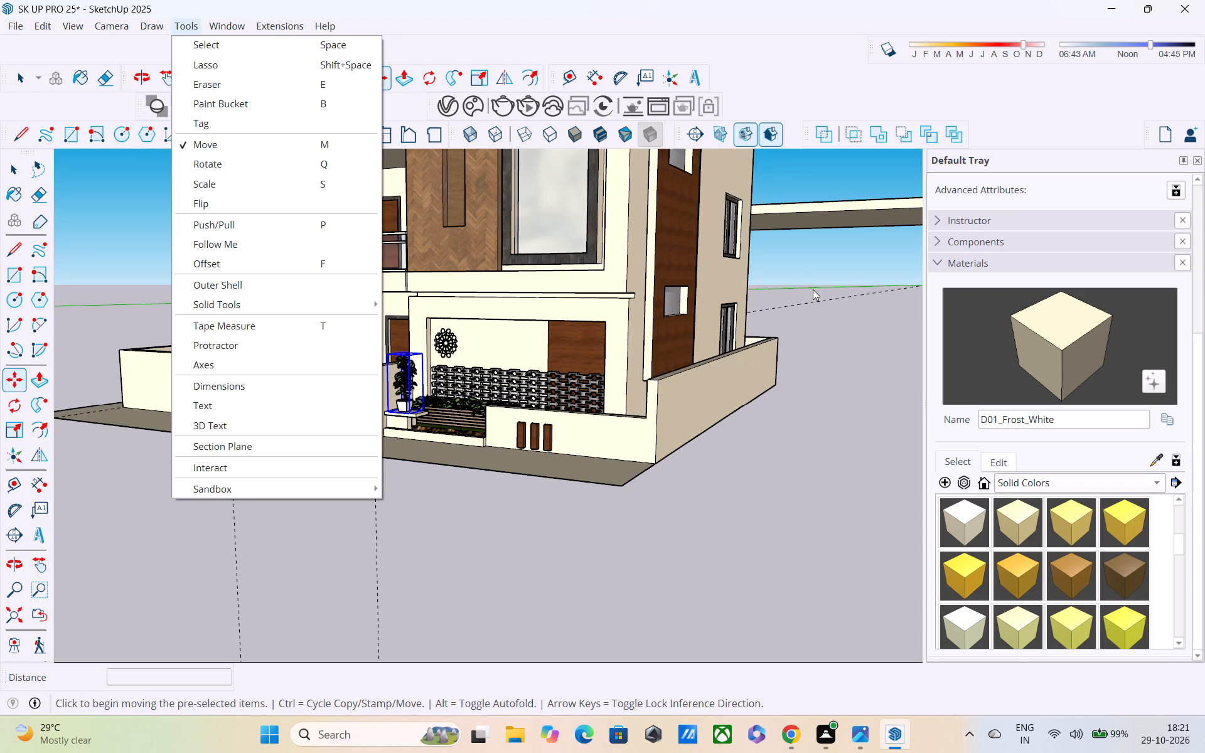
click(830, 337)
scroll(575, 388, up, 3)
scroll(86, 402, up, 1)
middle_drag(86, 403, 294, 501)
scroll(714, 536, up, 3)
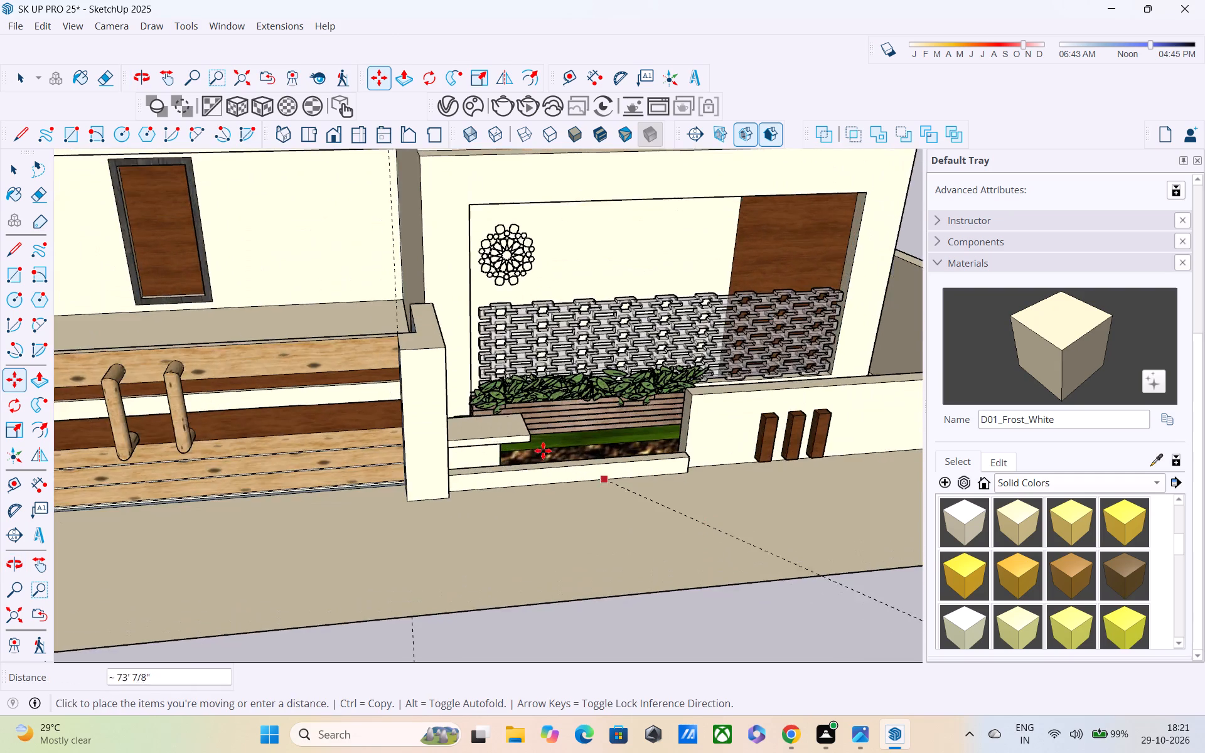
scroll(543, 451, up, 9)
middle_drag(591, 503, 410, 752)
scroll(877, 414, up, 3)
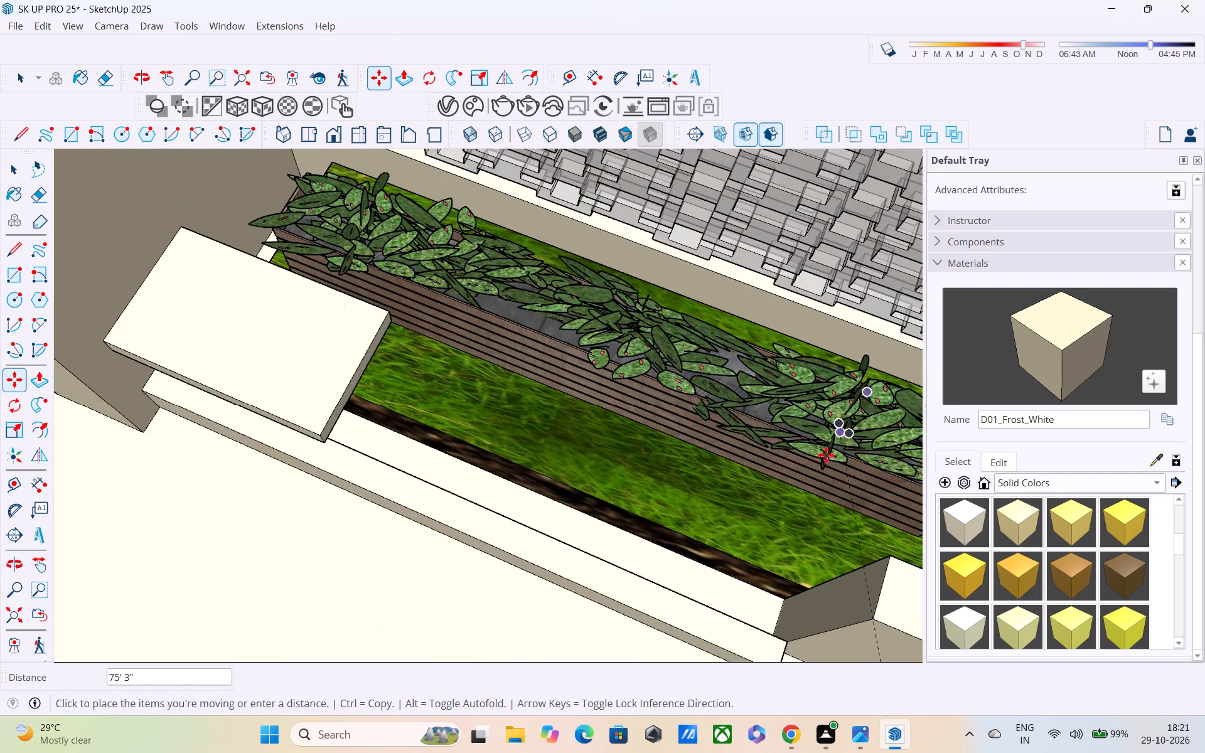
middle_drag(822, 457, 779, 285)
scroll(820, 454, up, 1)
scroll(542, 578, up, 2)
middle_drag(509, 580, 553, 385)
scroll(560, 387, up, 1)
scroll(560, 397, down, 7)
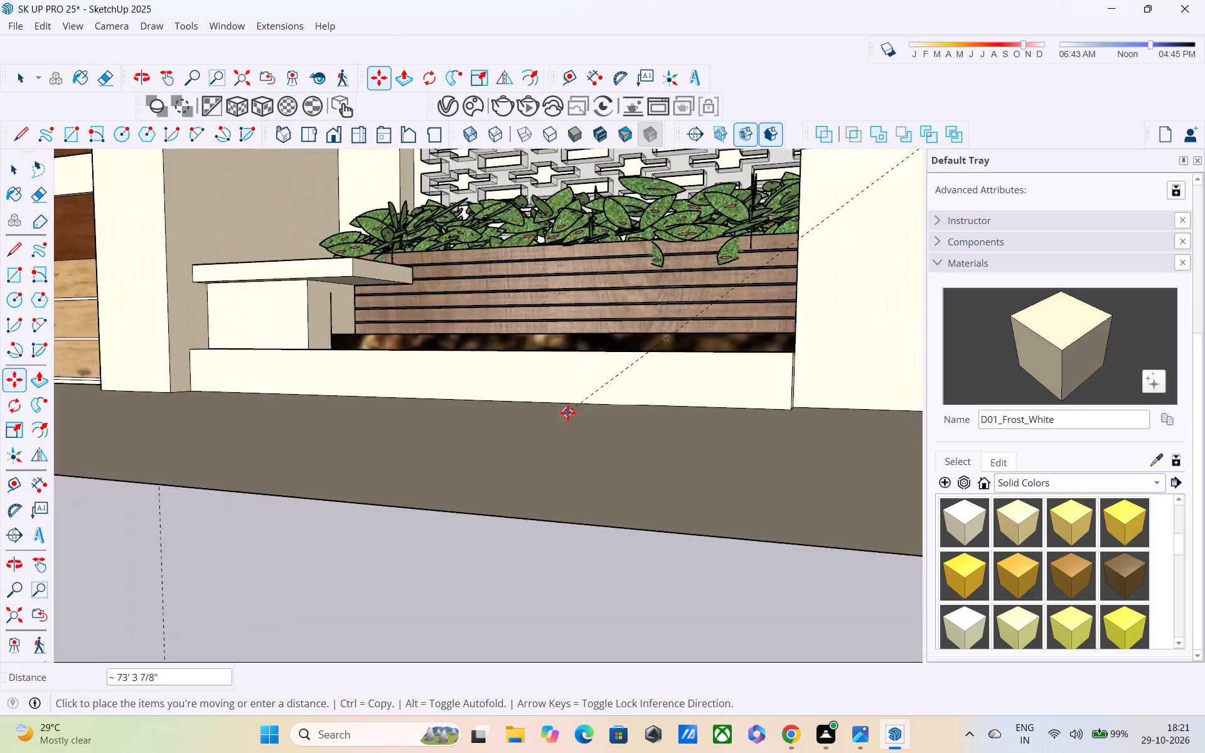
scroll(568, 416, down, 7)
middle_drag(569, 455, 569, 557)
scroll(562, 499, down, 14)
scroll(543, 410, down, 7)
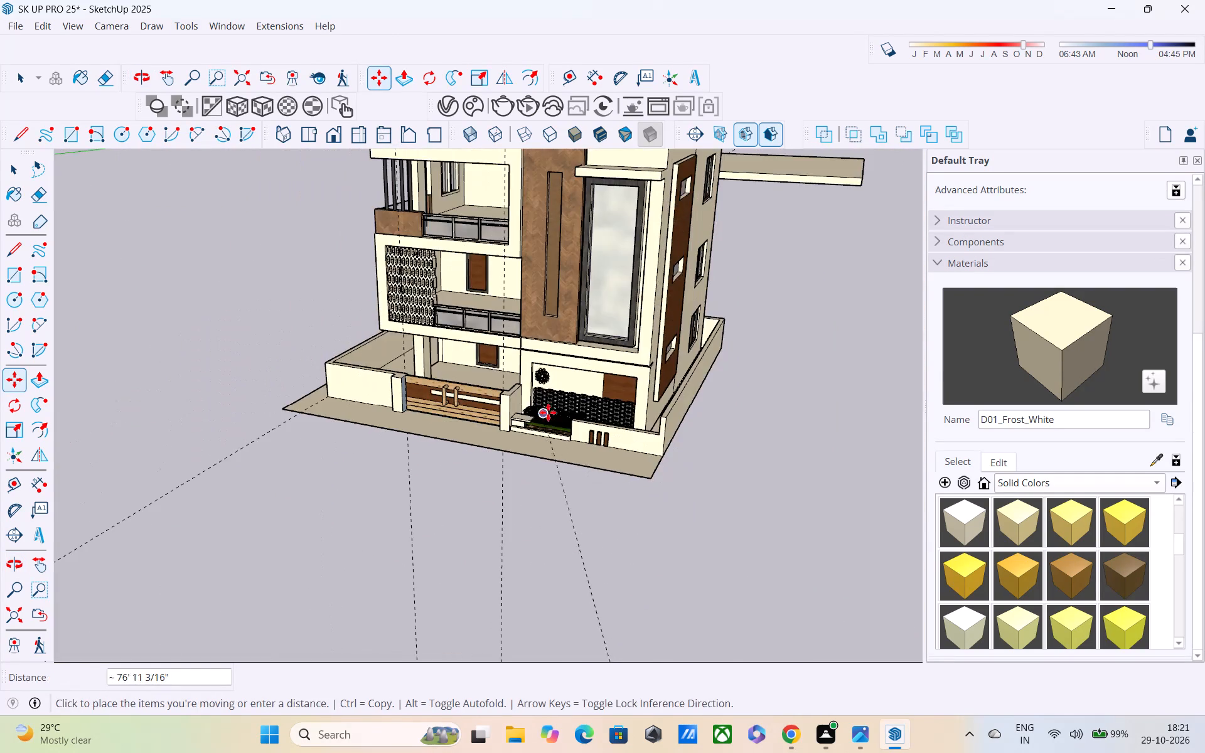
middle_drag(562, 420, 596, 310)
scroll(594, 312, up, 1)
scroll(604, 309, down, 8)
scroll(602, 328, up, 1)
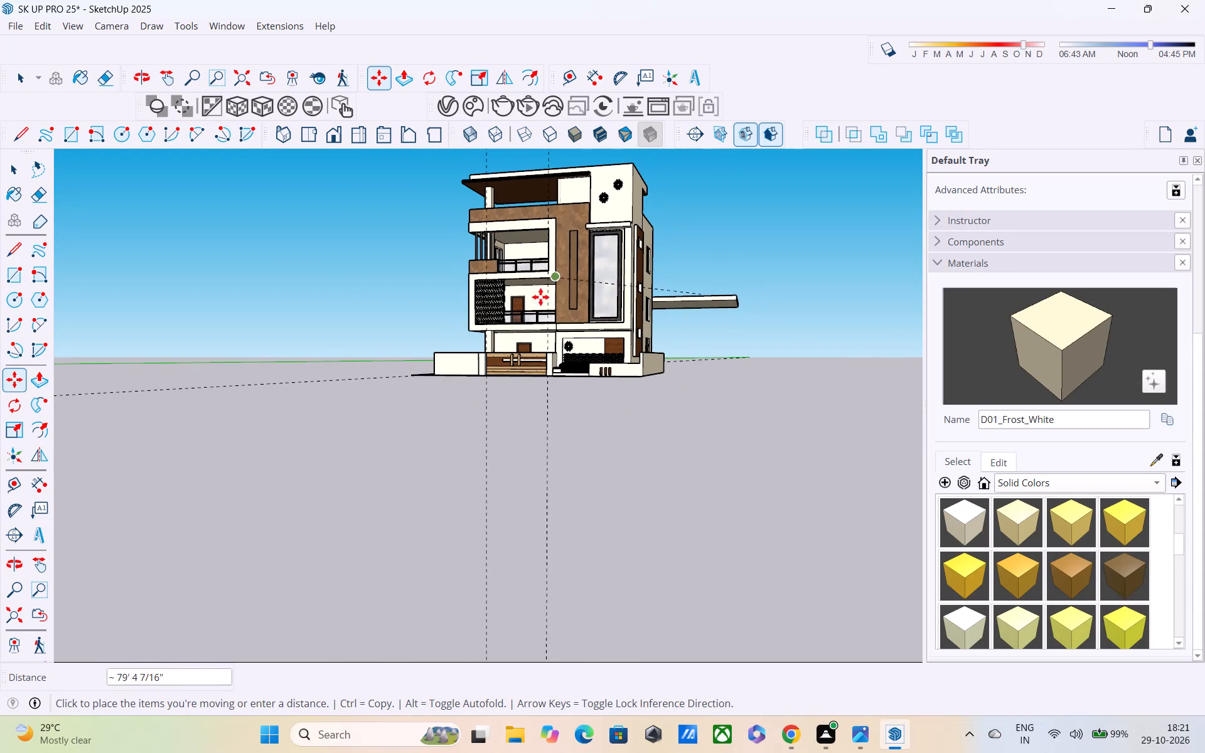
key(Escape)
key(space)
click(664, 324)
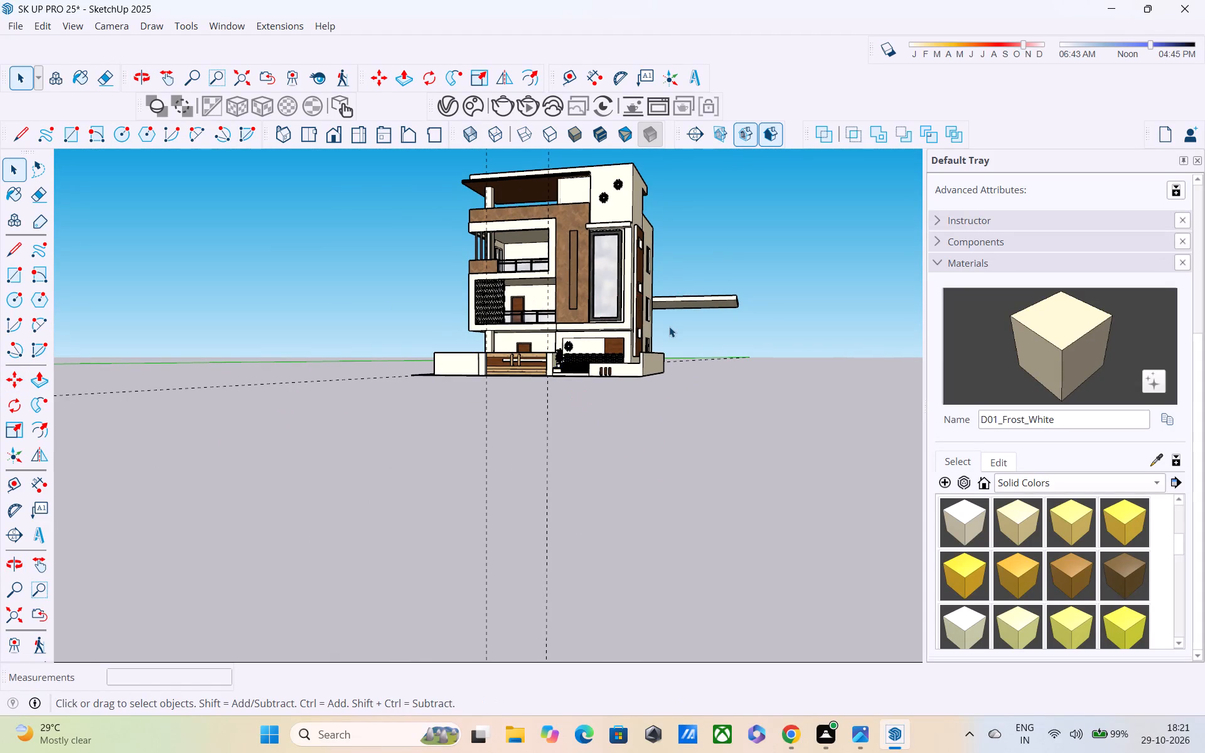
Open the facade group and scale the upper round ornament on the top-floor wall wider by about 1.37.
middle_drag(674, 338, 390, 513)
scroll(511, 395, up, 9)
middle_drag(550, 334, 622, 203)
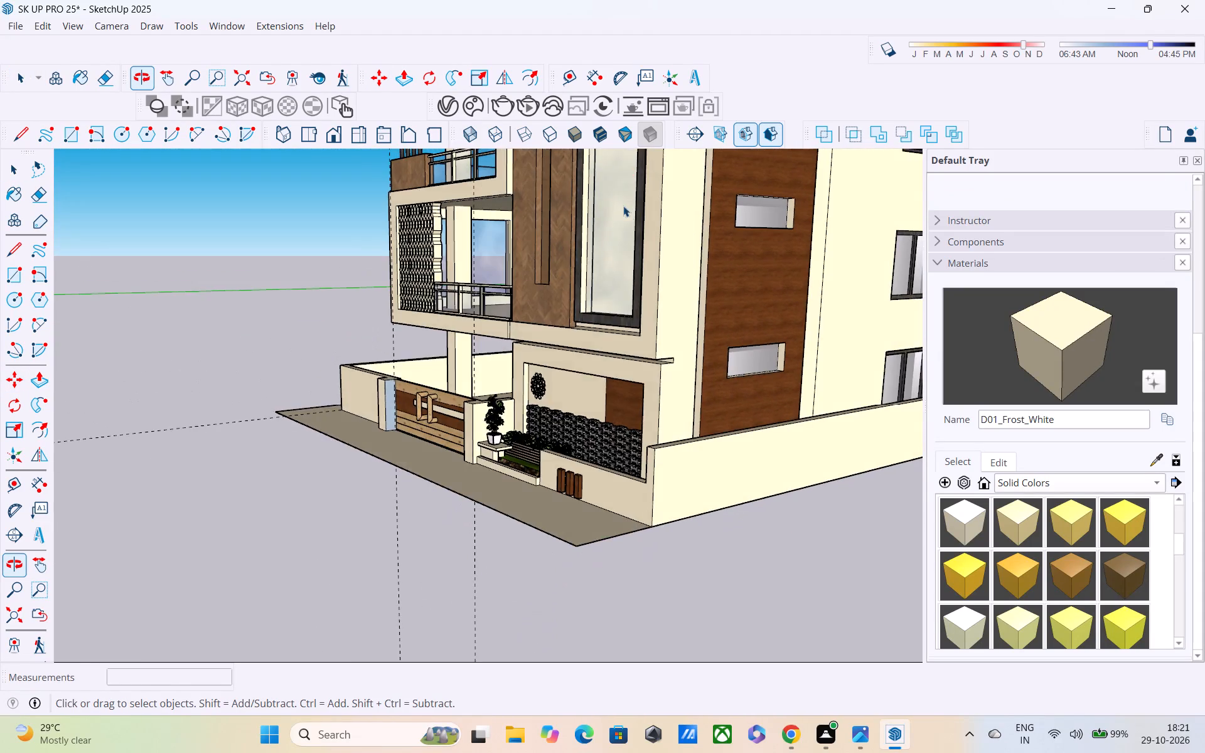
scroll(628, 224, down, 6)
middle_drag(632, 280, 666, 457)
middle_drag(666, 447, 731, 417)
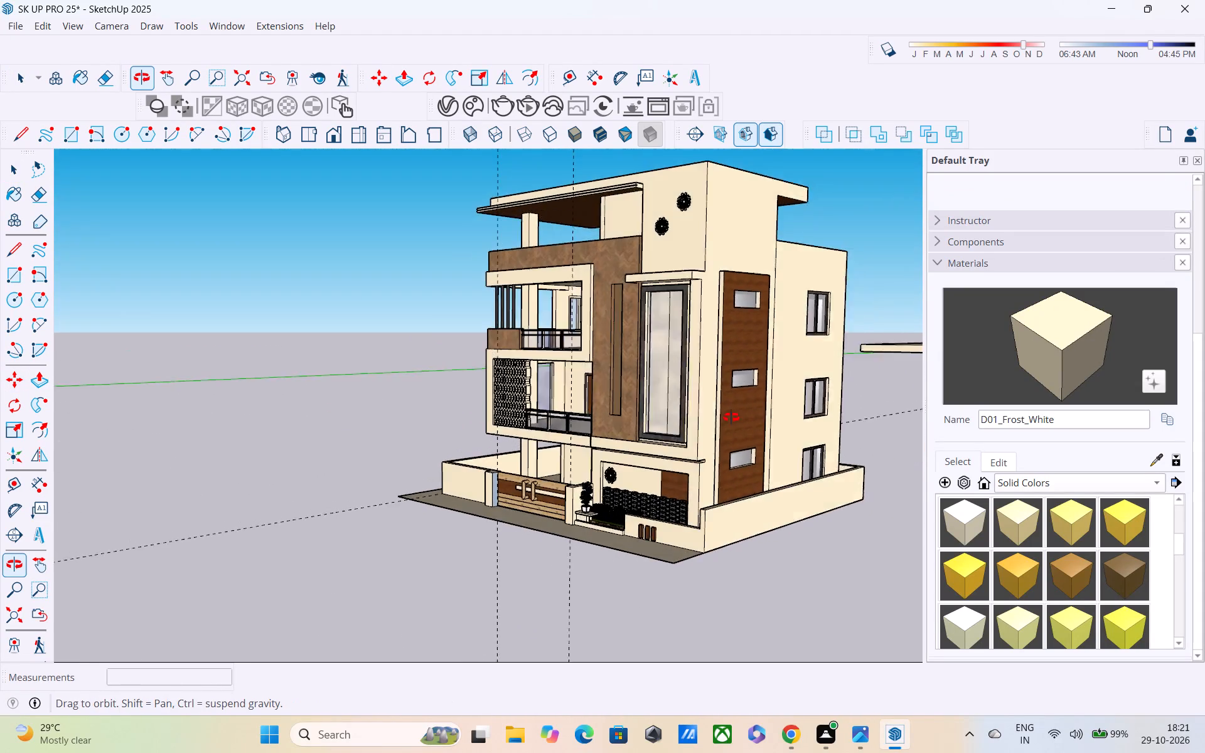
middle_drag(731, 417, 810, 431)
scroll(729, 393, up, 2)
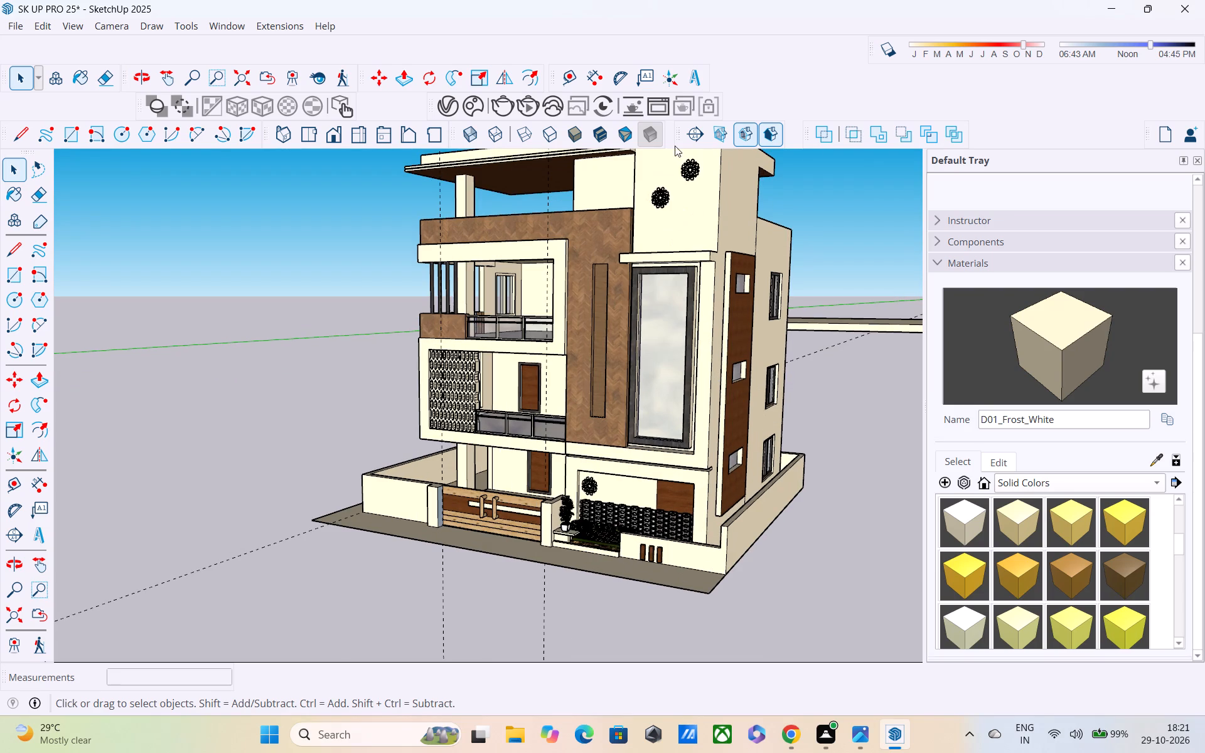
click(690, 167)
click(690, 166)
click(692, 166)
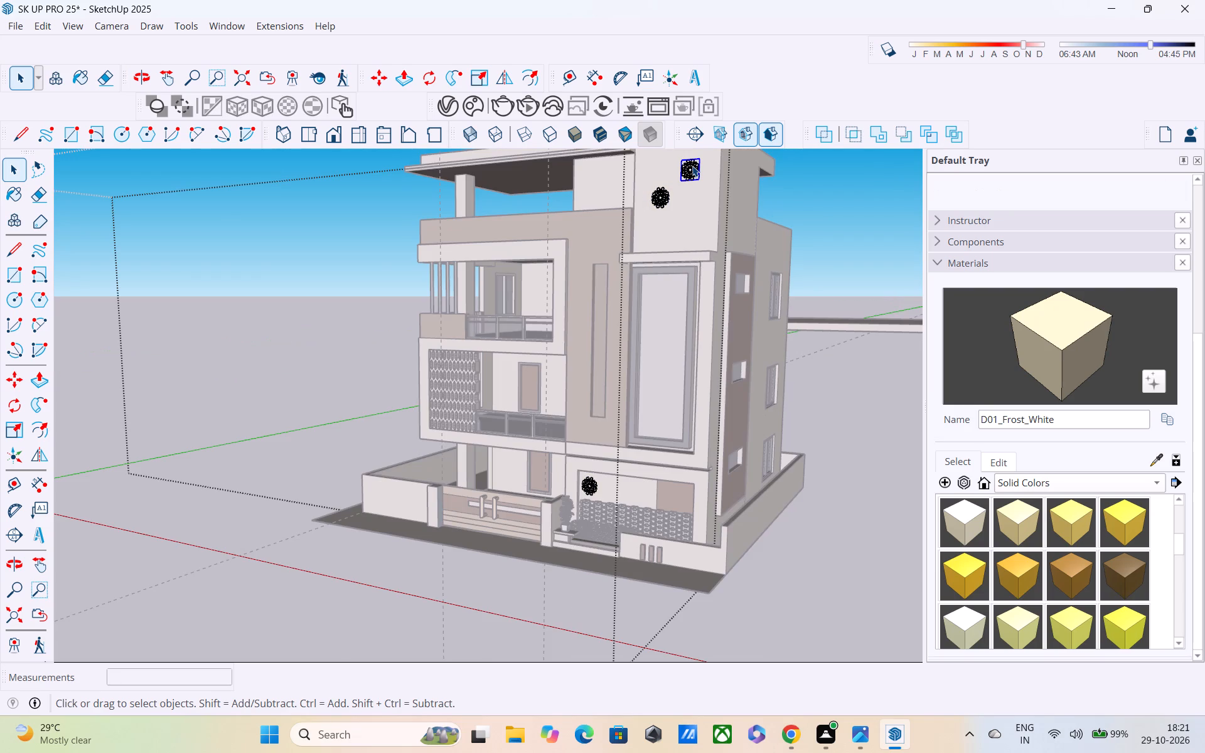
key(s)
scroll(692, 159, up, 3)
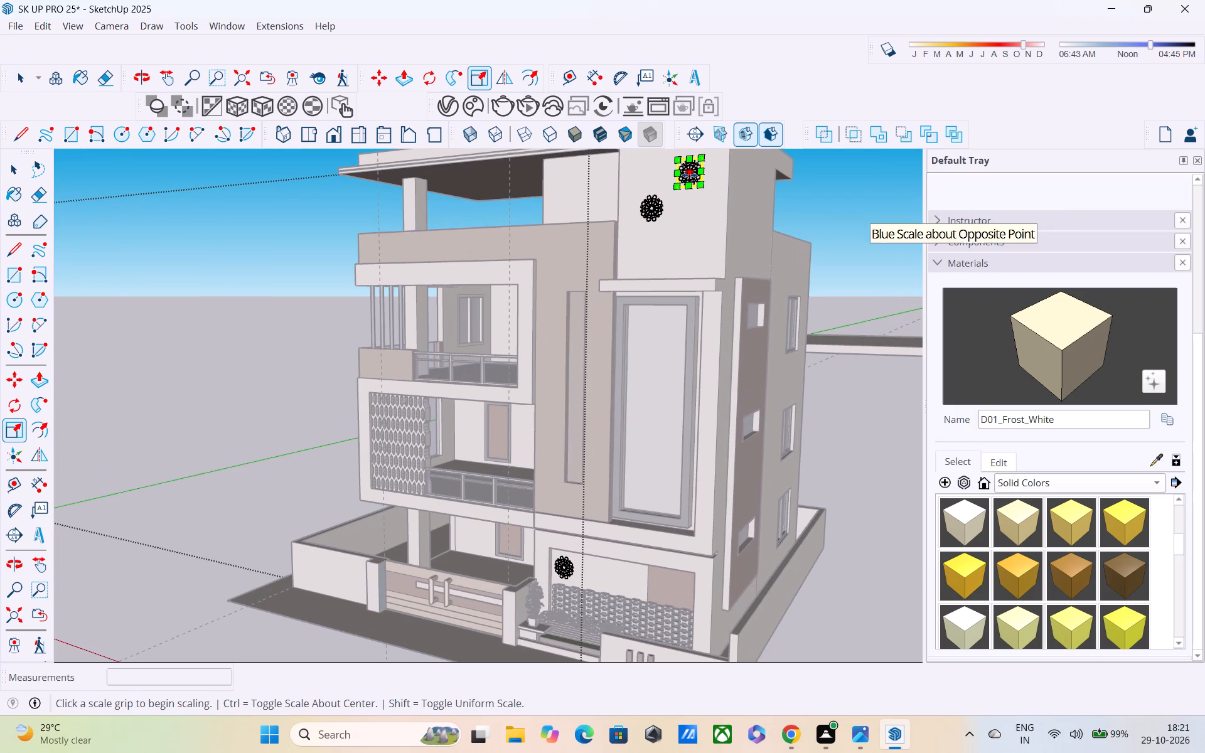
click(689, 175)
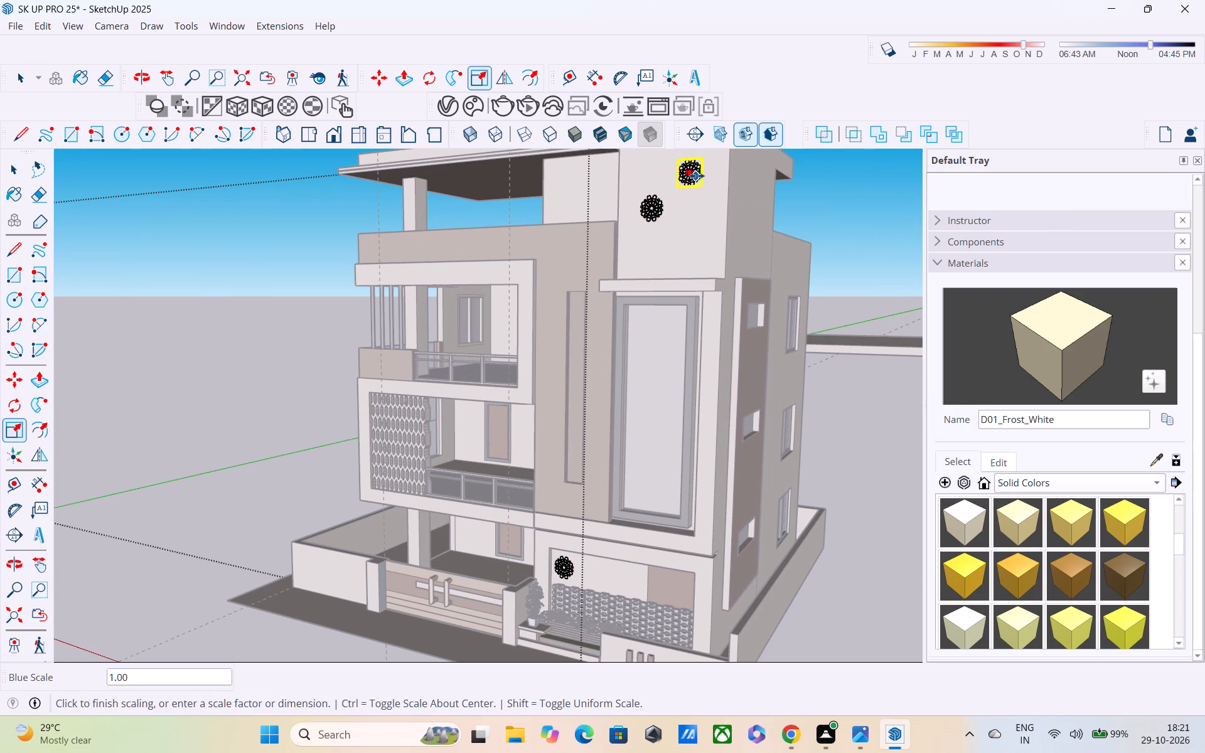
drag(697, 176, 710, 195)
scroll(685, 180, up, 4)
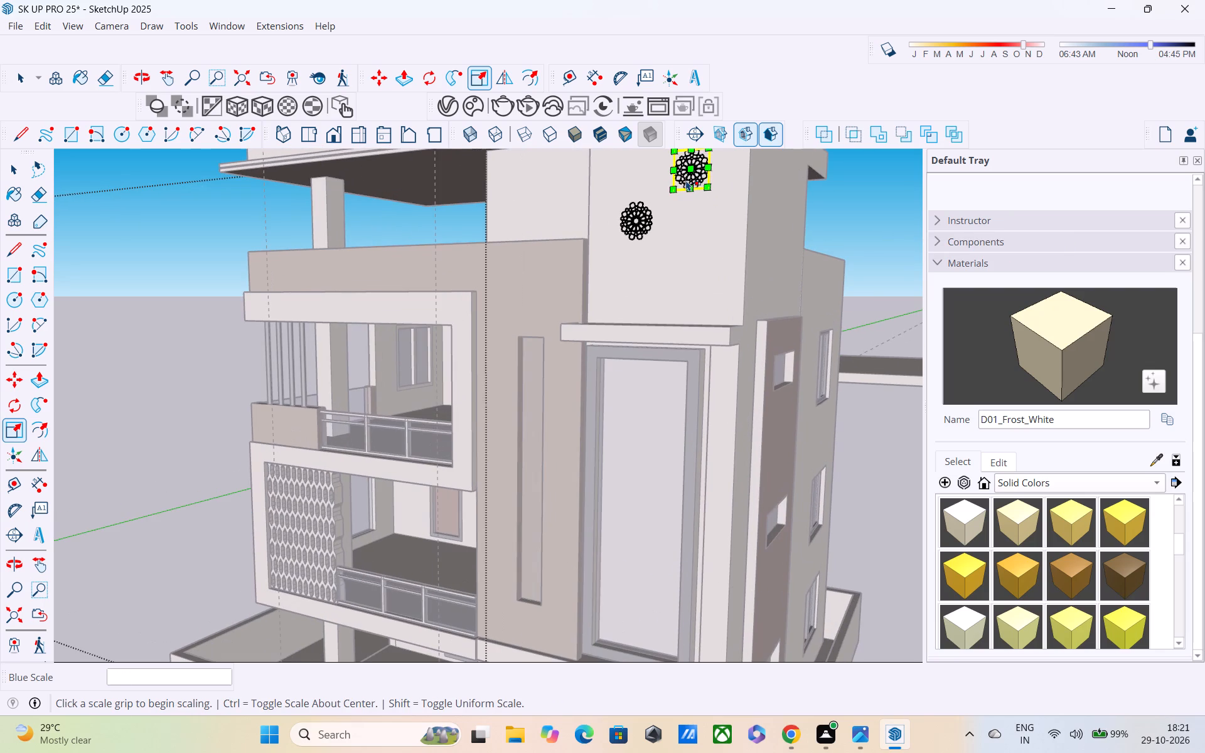
drag(704, 166, 722, 186)
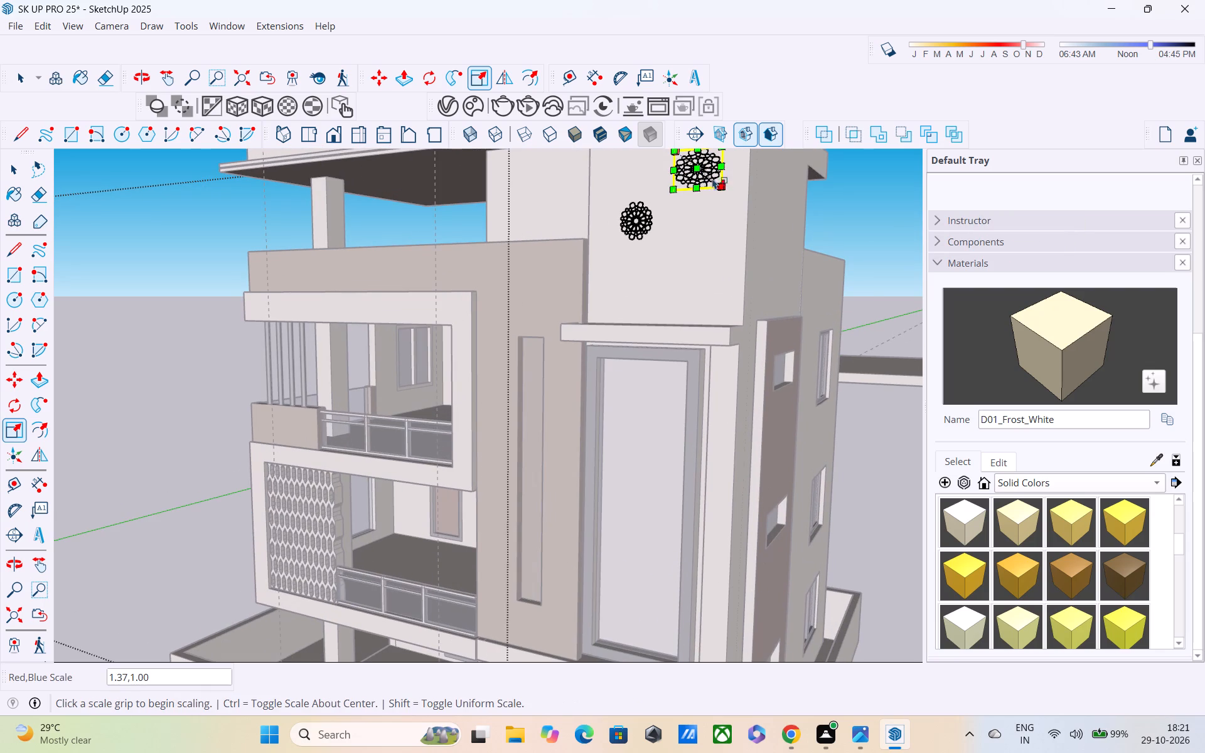
Stretch the upper ornament's height by about 1.34 and width by about 1.52, extend it downward, and leave the group.
scroll(663, 243, up, 3)
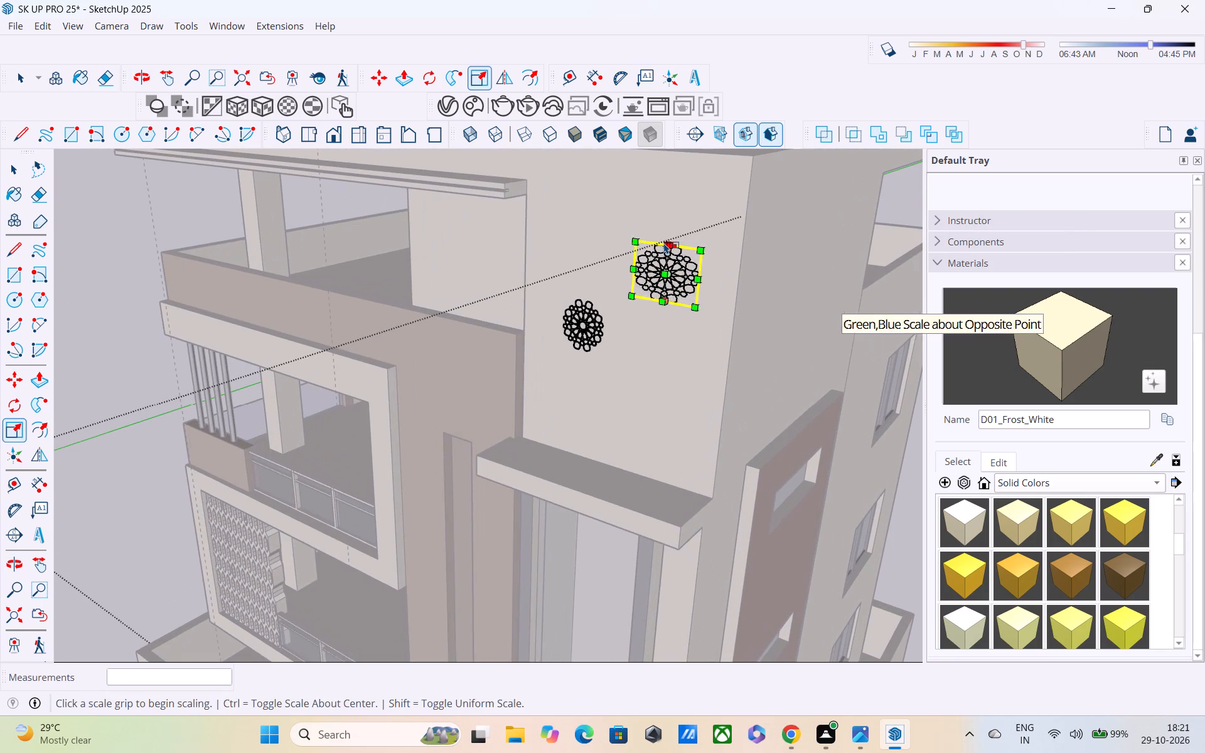
drag(664, 243, 670, 227)
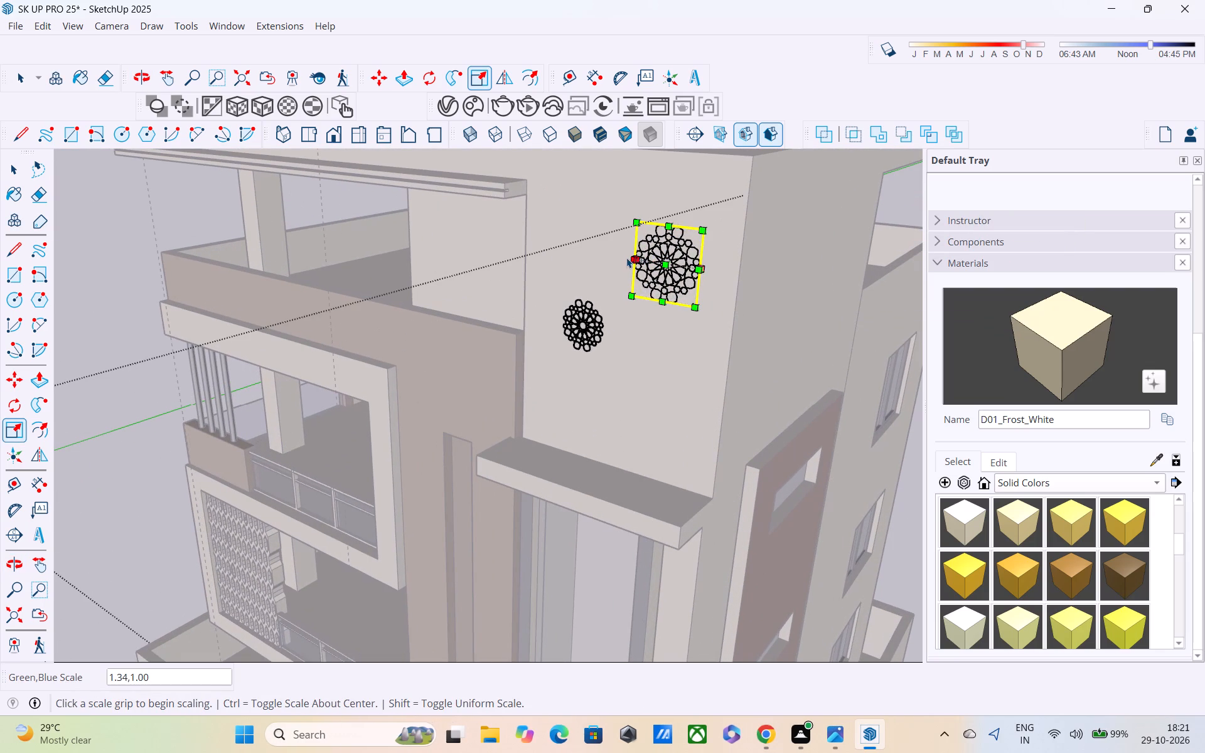
click(625, 257)
drag(632, 255, 613, 248)
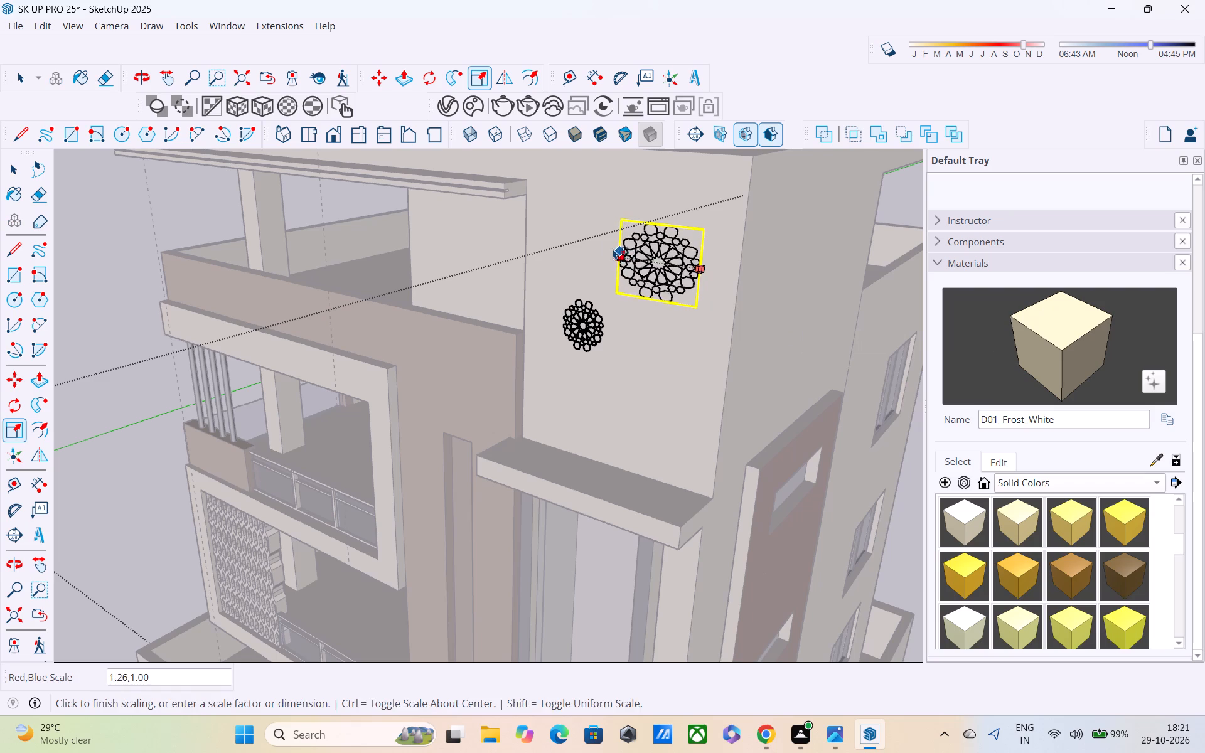
drag(613, 248, 604, 247)
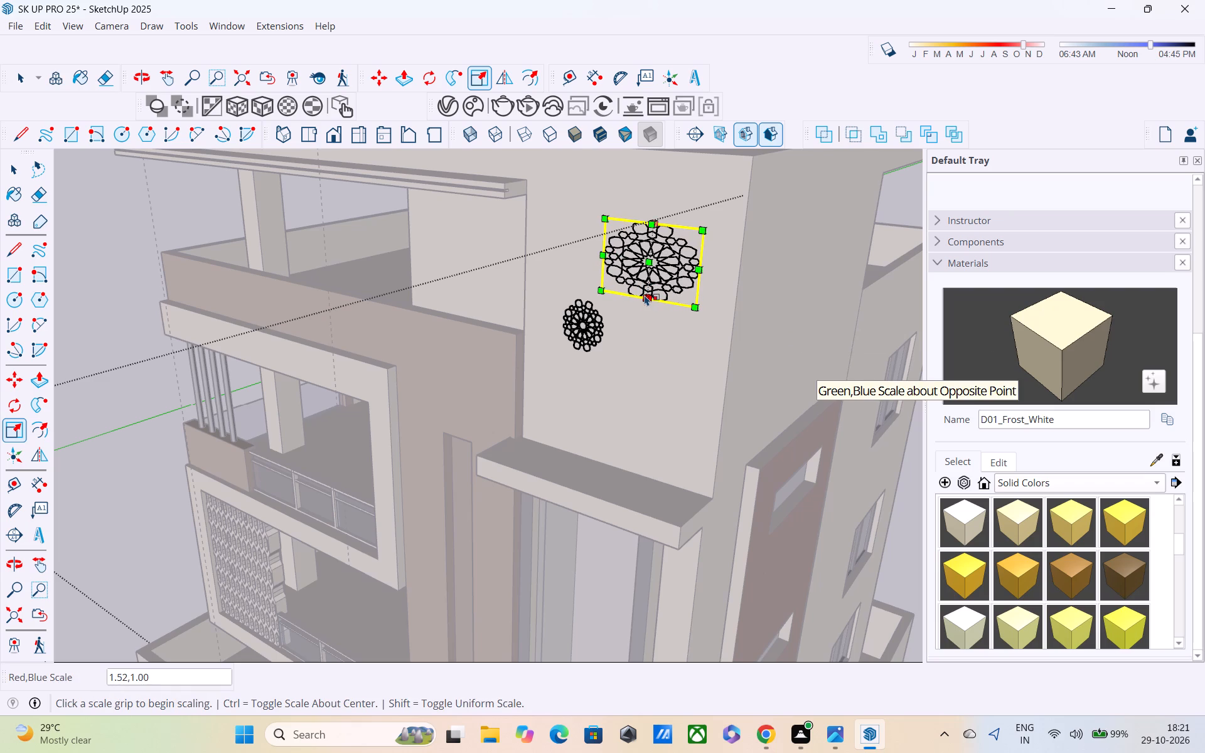
drag(645, 295, 640, 311)
middle_drag(640, 311, 644, 270)
scroll(645, 270, down, 7)
key(space)
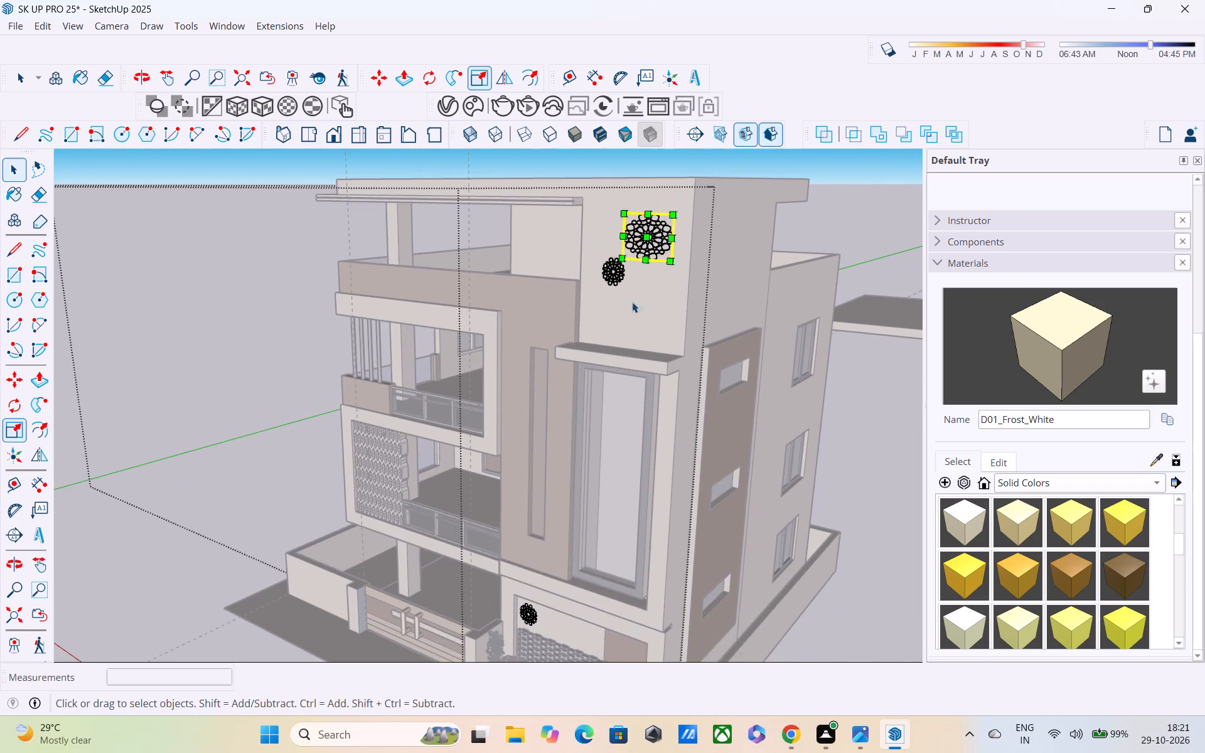
click(302, 279)
middle_drag(369, 301, 486, 287)
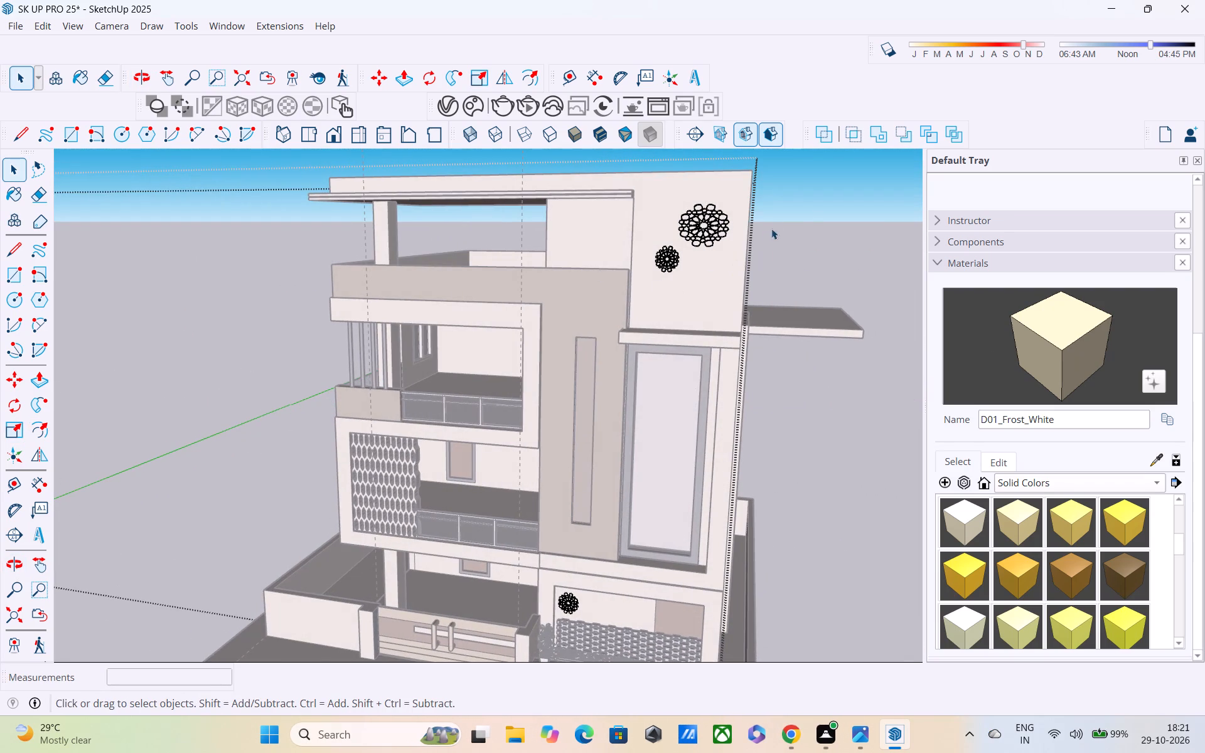
click(806, 213)
Sample Wood_Veneer_15_1K1 from the roof canopy's underside and paint both strips of the canopy's front edge with it.
middle_drag(785, 239, 771, 224)
scroll(678, 212, down, 1)
scroll(626, 203, up, 2)
middle_drag(603, 195, 605, 287)
scroll(616, 274, up, 4)
middle_drag(608, 240, 710, 104)
scroll(717, 172, down, 5)
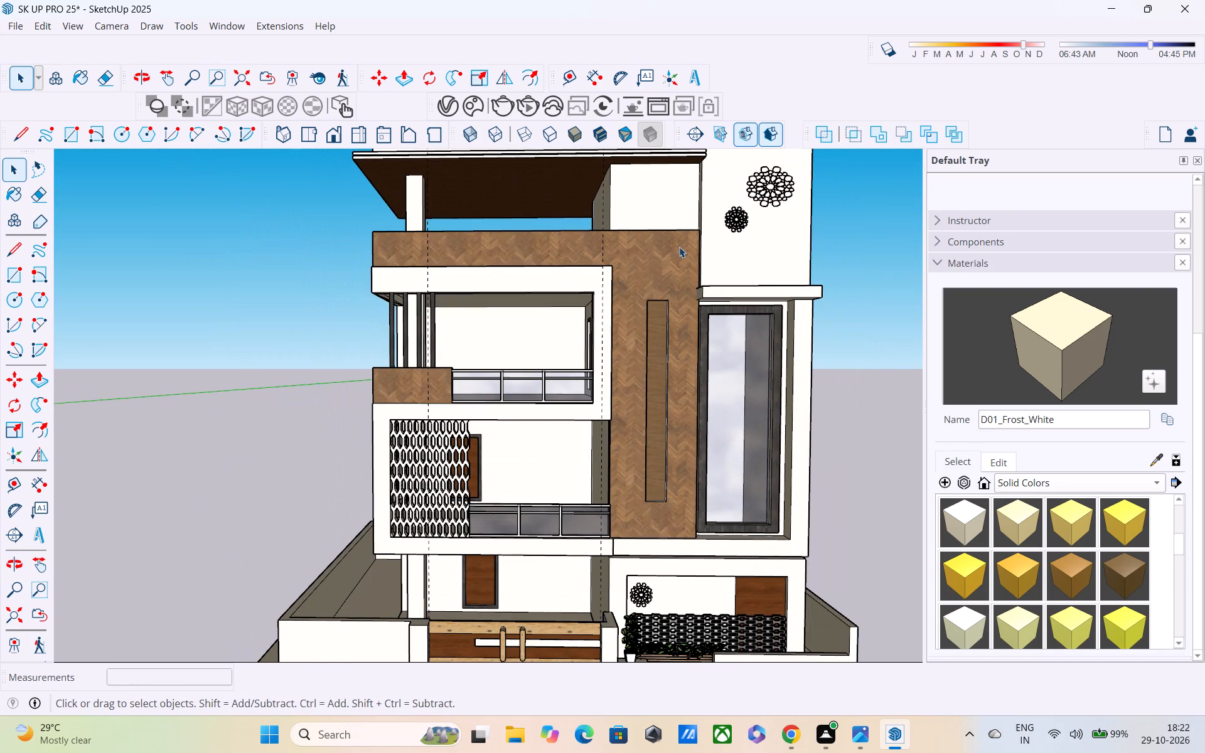
middle_drag(616, 266, 624, 471)
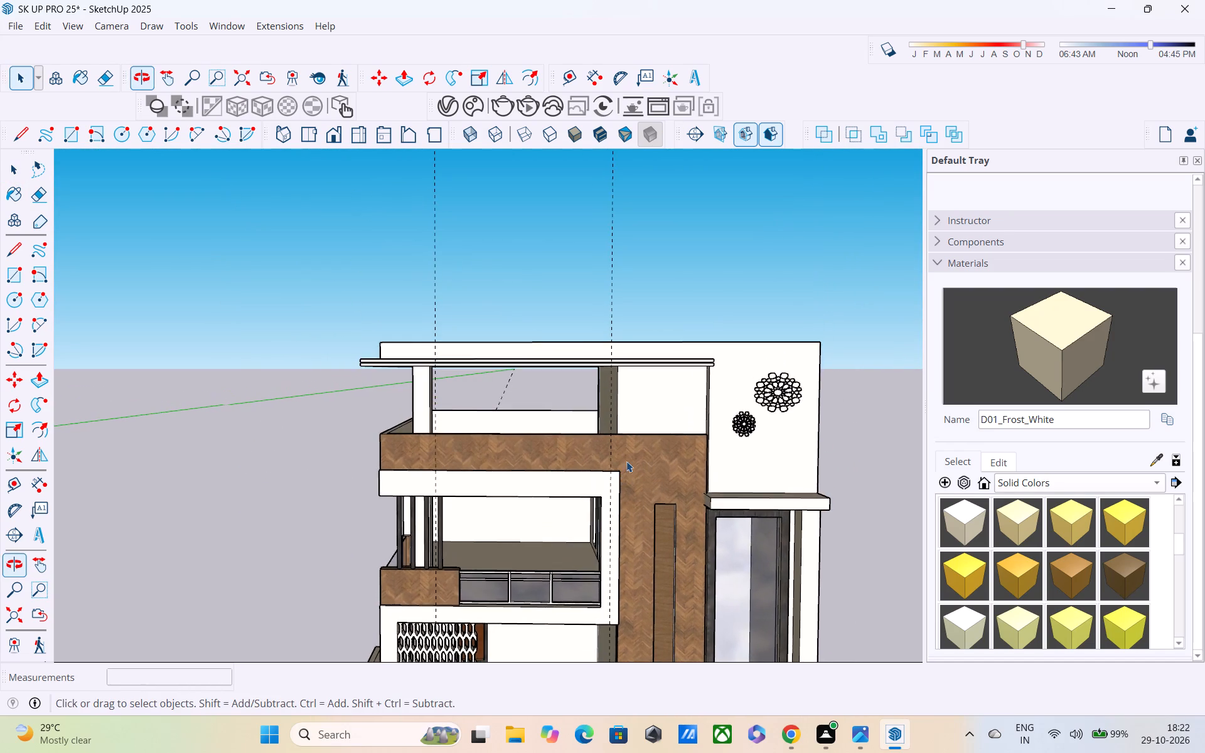
scroll(626, 393, up, 3)
double_click(630, 350)
middle_drag(635, 356, 677, 397)
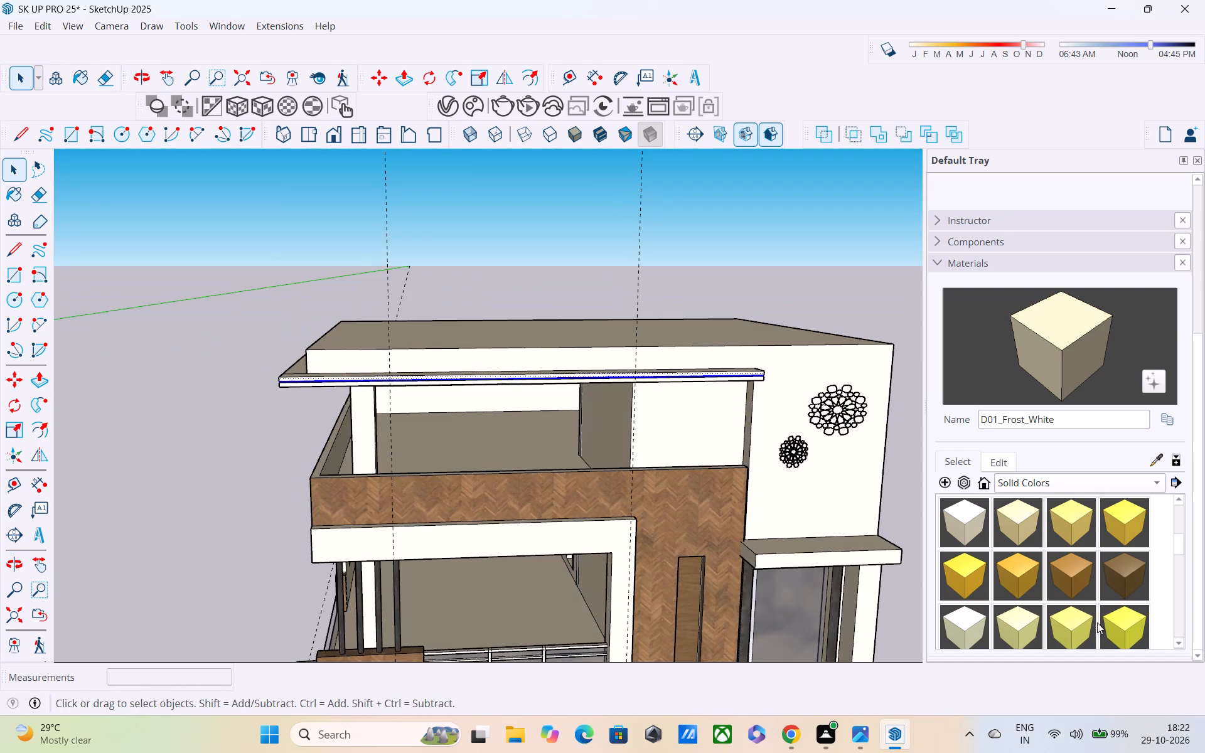
middle_drag(765, 528, 774, 374)
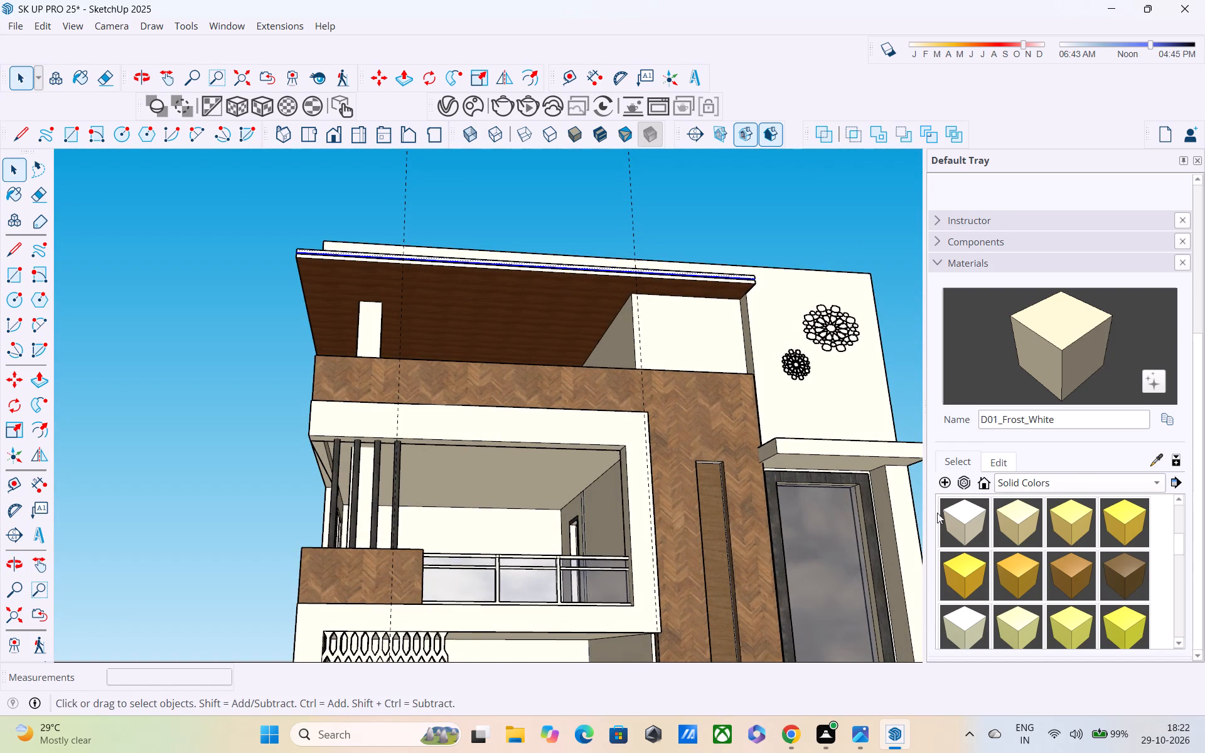
click(1155, 457)
click(527, 297)
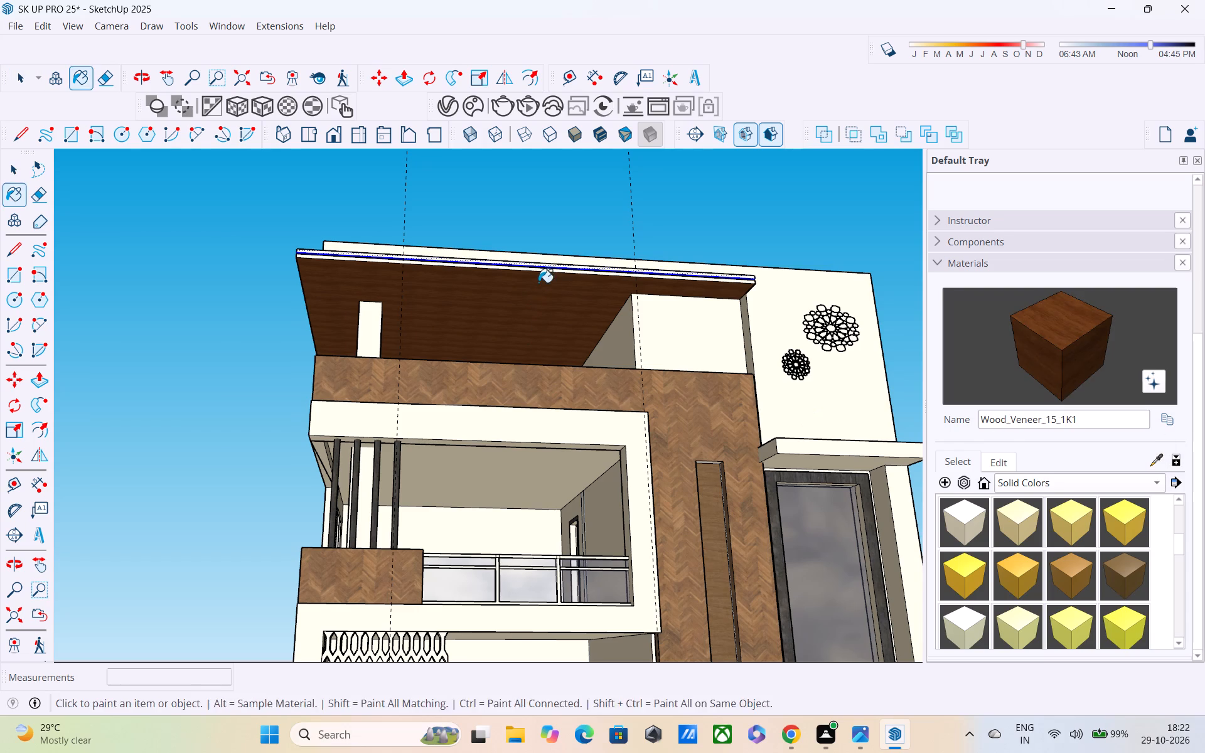
middle_drag(546, 346, 528, 515)
scroll(527, 450, up, 4)
scroll(525, 392, up, 3)
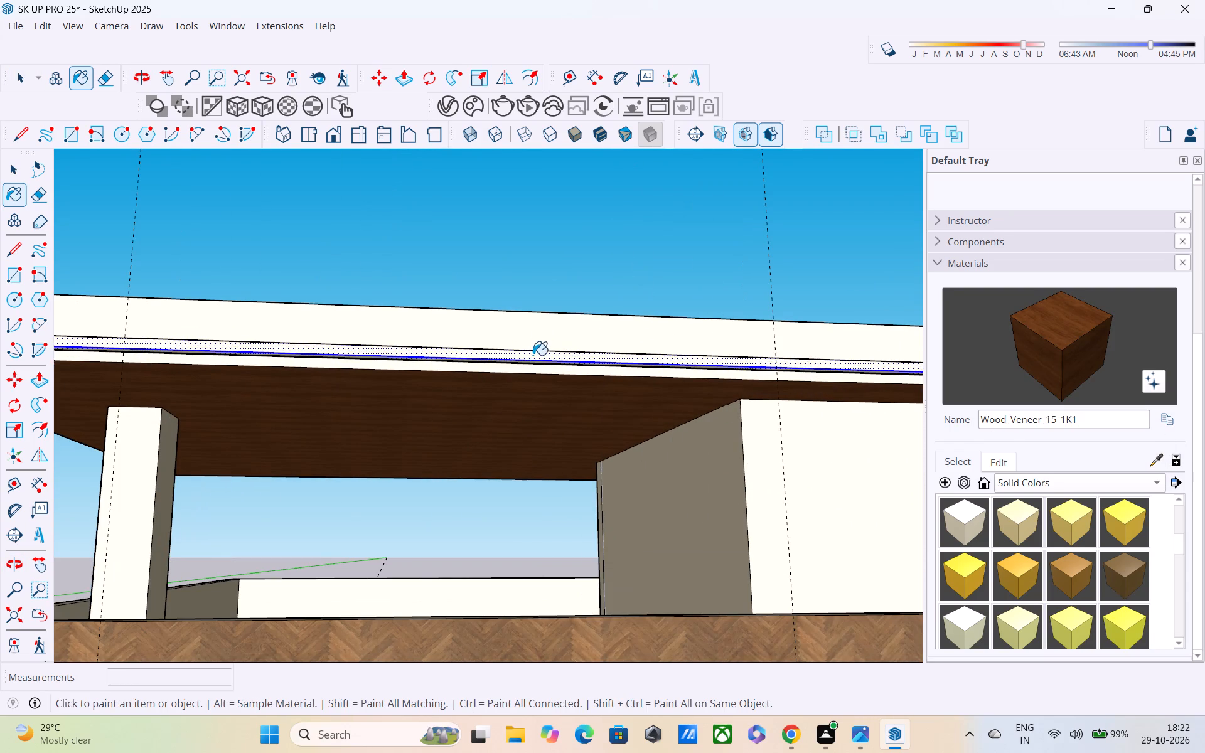
click(533, 355)
click(533, 371)
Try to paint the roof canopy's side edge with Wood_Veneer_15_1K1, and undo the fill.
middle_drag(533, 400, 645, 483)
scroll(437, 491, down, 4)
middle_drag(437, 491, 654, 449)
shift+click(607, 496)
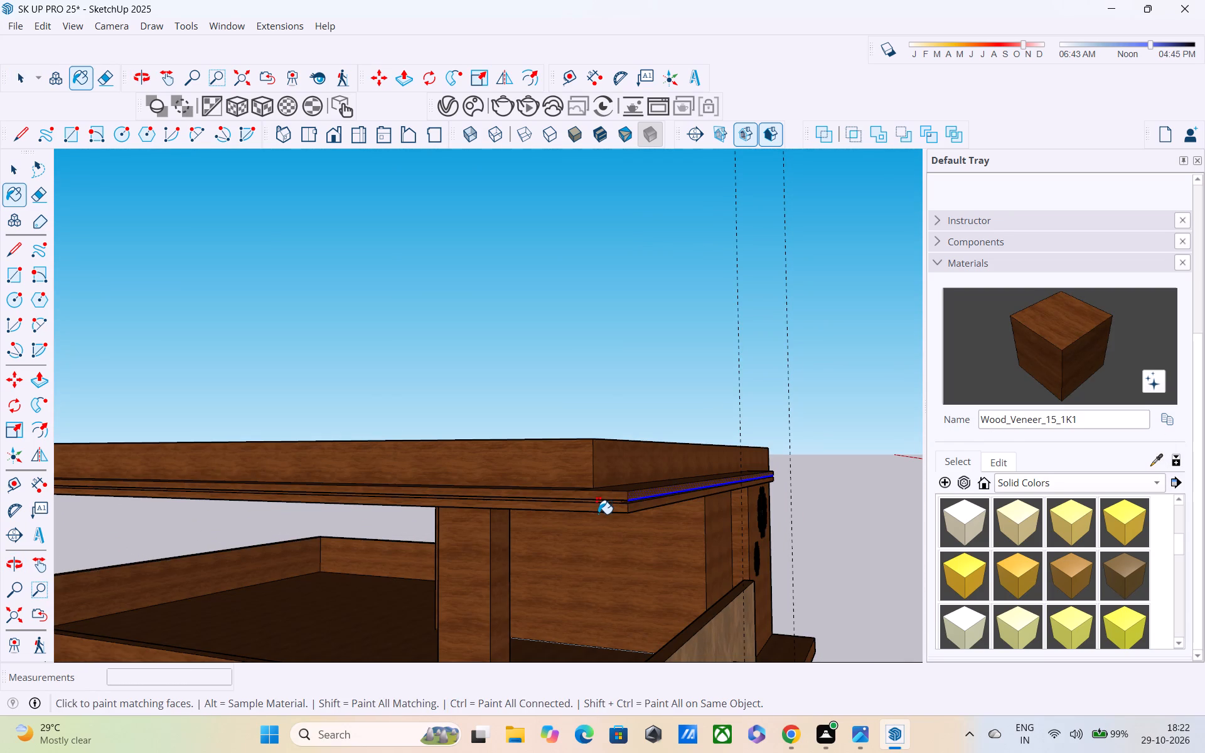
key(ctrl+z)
Paint the canopy's side edge strips and the top face of its front projection with Wood_Veneer_15_1K1.
key(space)
double_click(601, 494)
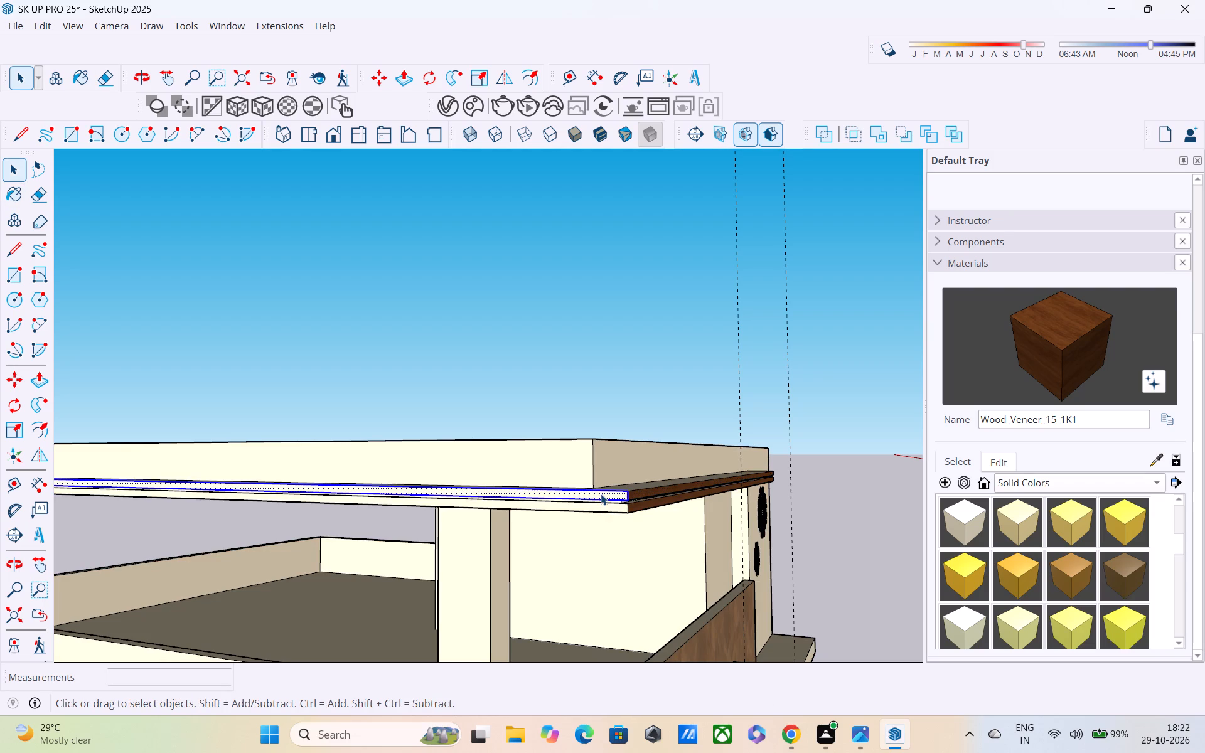
click(1037, 344)
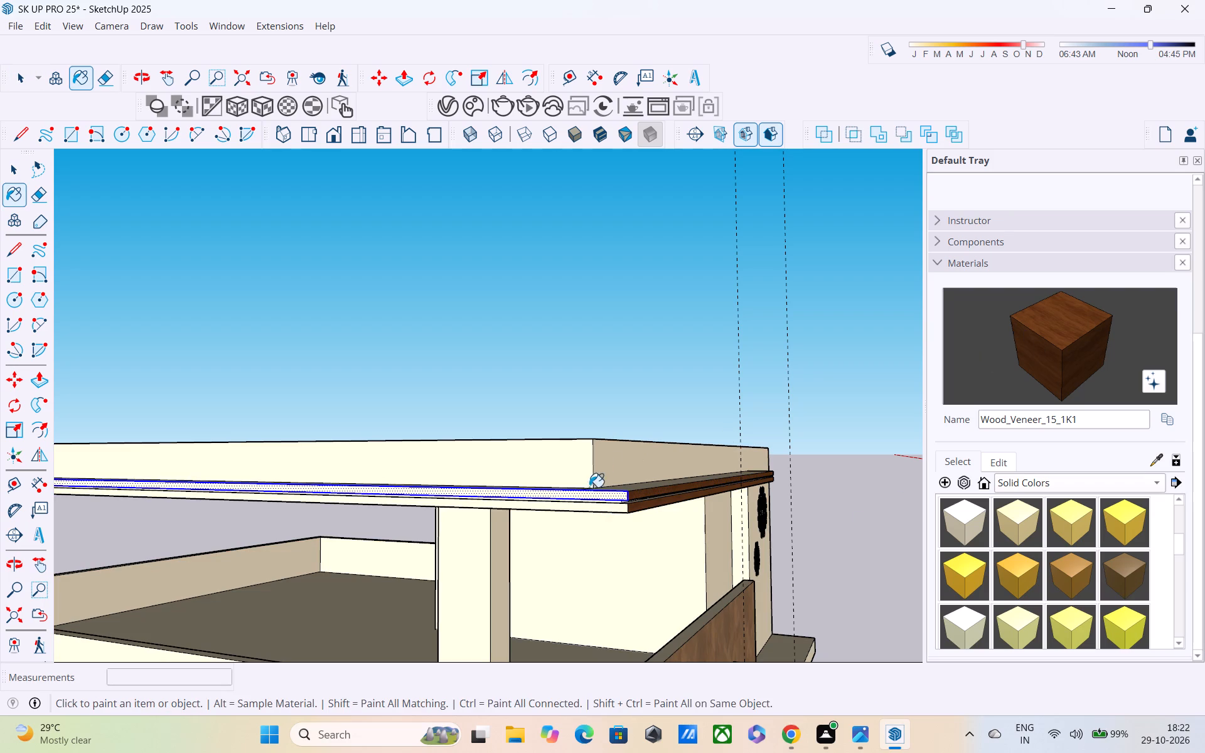
click(589, 499)
click(589, 506)
middle_drag(597, 518, 510, 612)
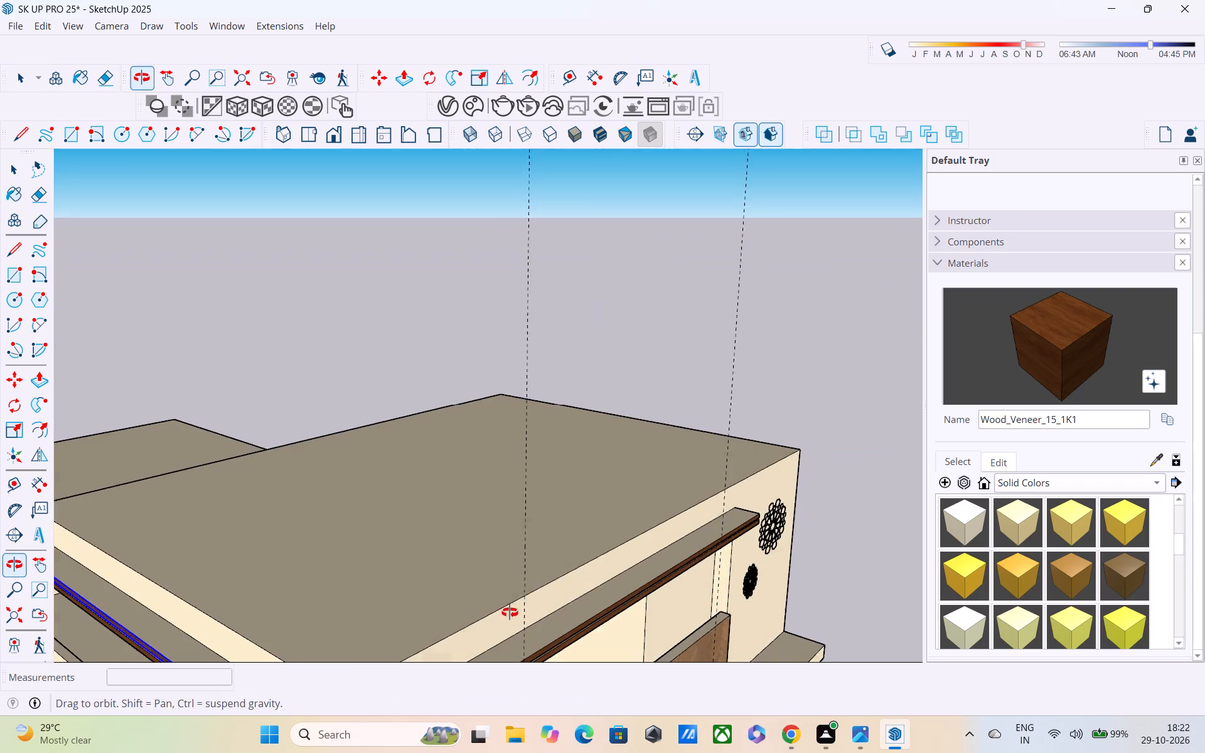
middle_drag(510, 612, 505, 613)
click(610, 595)
middle_drag(610, 595, 766, 456)
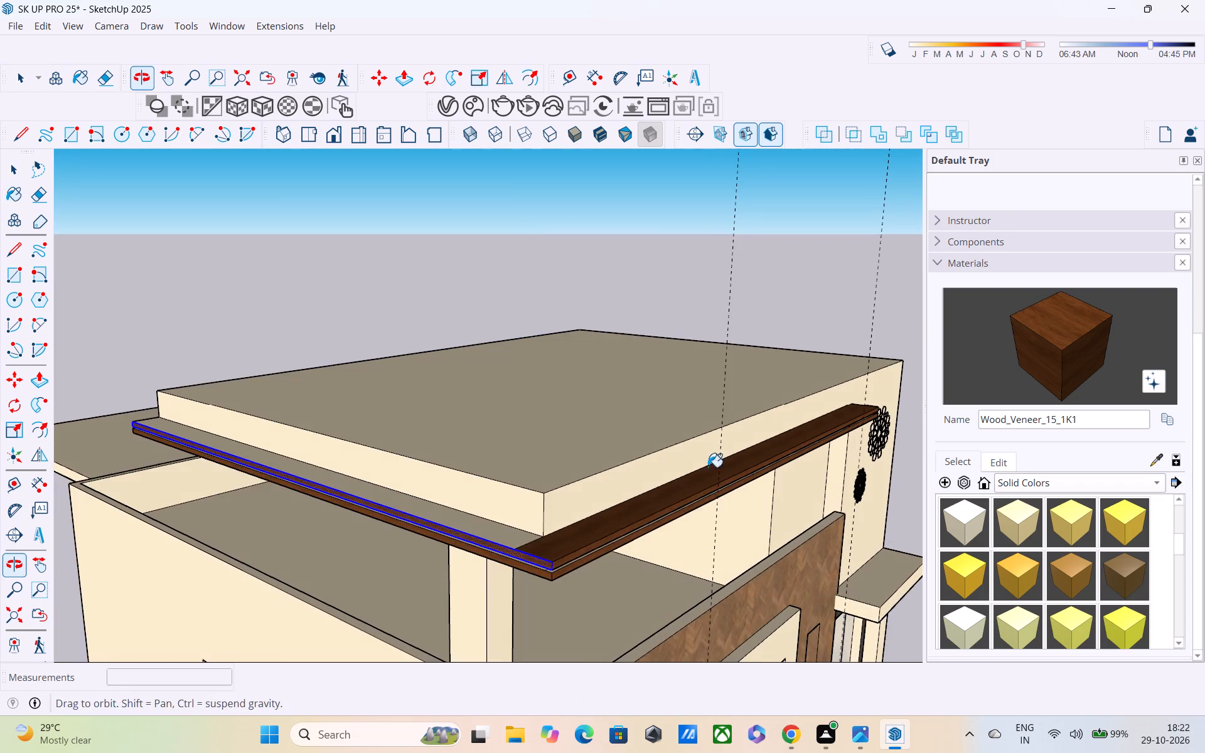
Paint the top face and outer edge of the roof canopy's remaining side projection with Wood_Veneer_15_1K1.
middle_drag(466, 550, 490, 572)
click(493, 559)
click(500, 552)
middle_drag(509, 562, 638, 567)
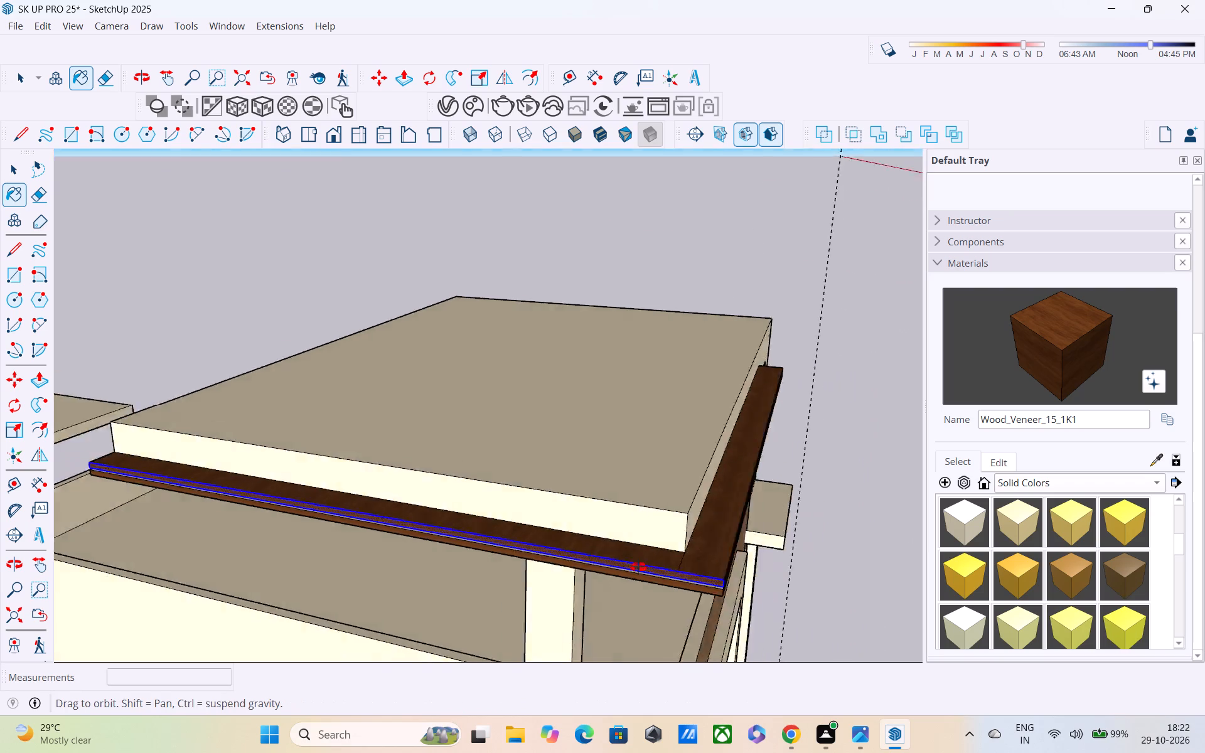
middle_drag(638, 567, 905, 511)
middle_drag(67, 561, 442, 537)
click(547, 427)
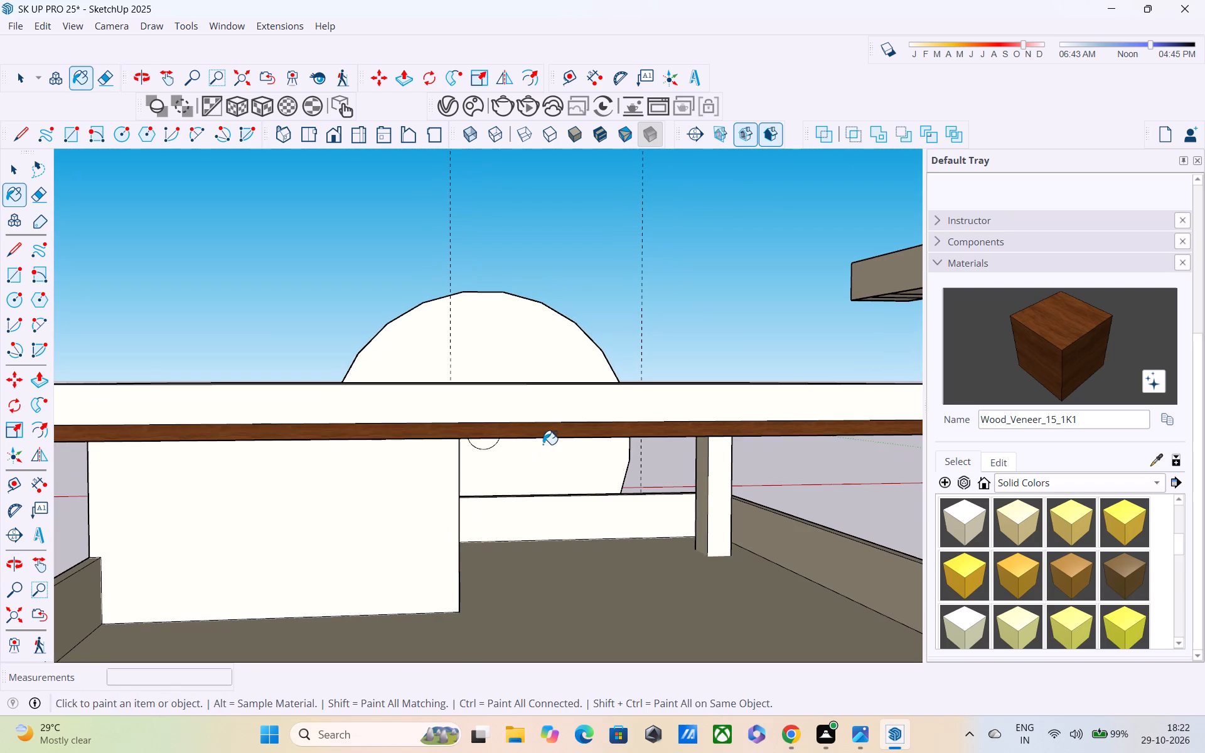
Clear the selection and examine the roof slab, canopy and outer walls from several sides of the house.
scroll(543, 444, down, 5)
middle_drag(529, 449, 723, 456)
middle_drag(535, 456, 665, 467)
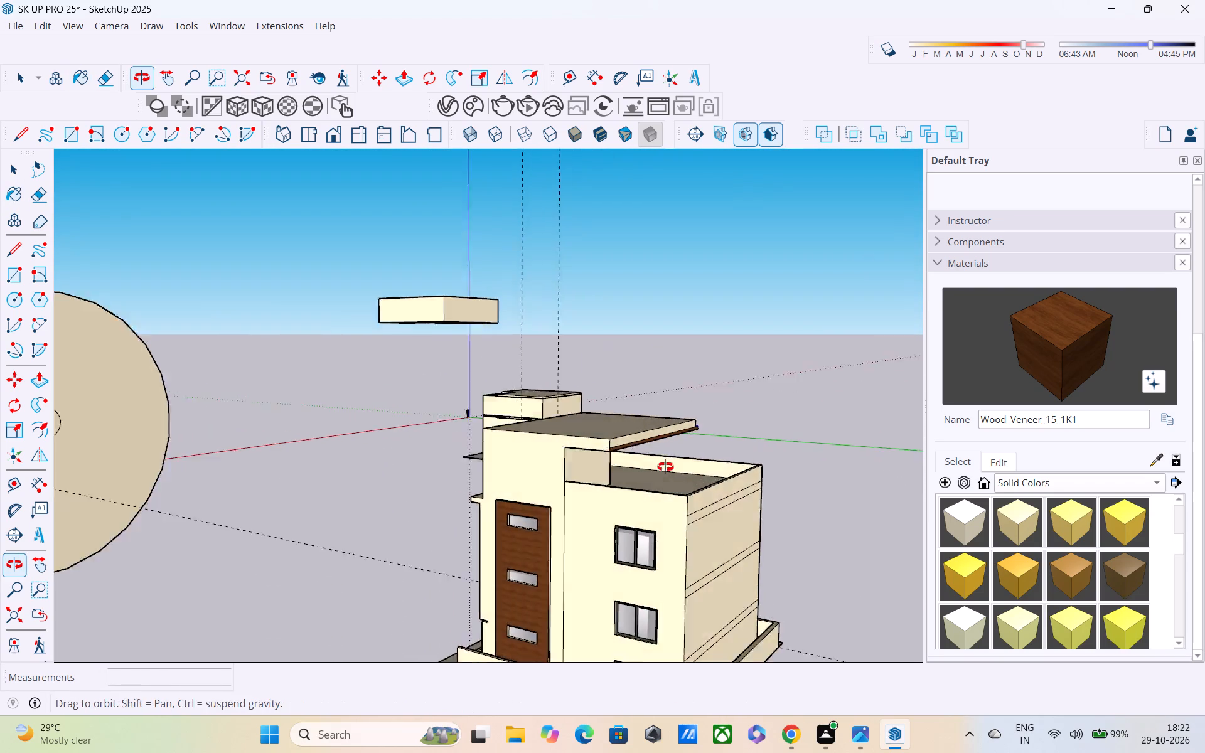
middle_drag(665, 467, 715, 465)
scroll(715, 465, up, 1)
key(space)
click(709, 346)
drag(699, 399, 709, 401)
middle_drag(711, 403, 875, 387)
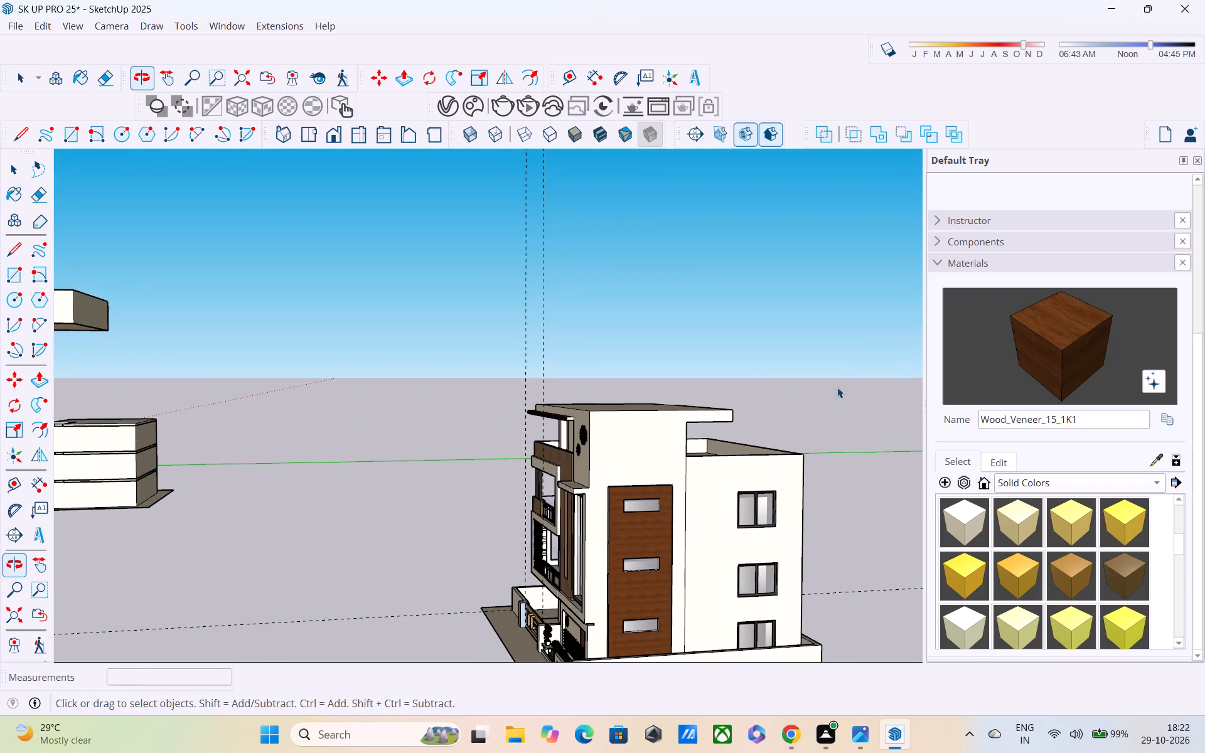
middle_drag(604, 398, 828, 345)
key(space)
scroll(592, 420, up, 9)
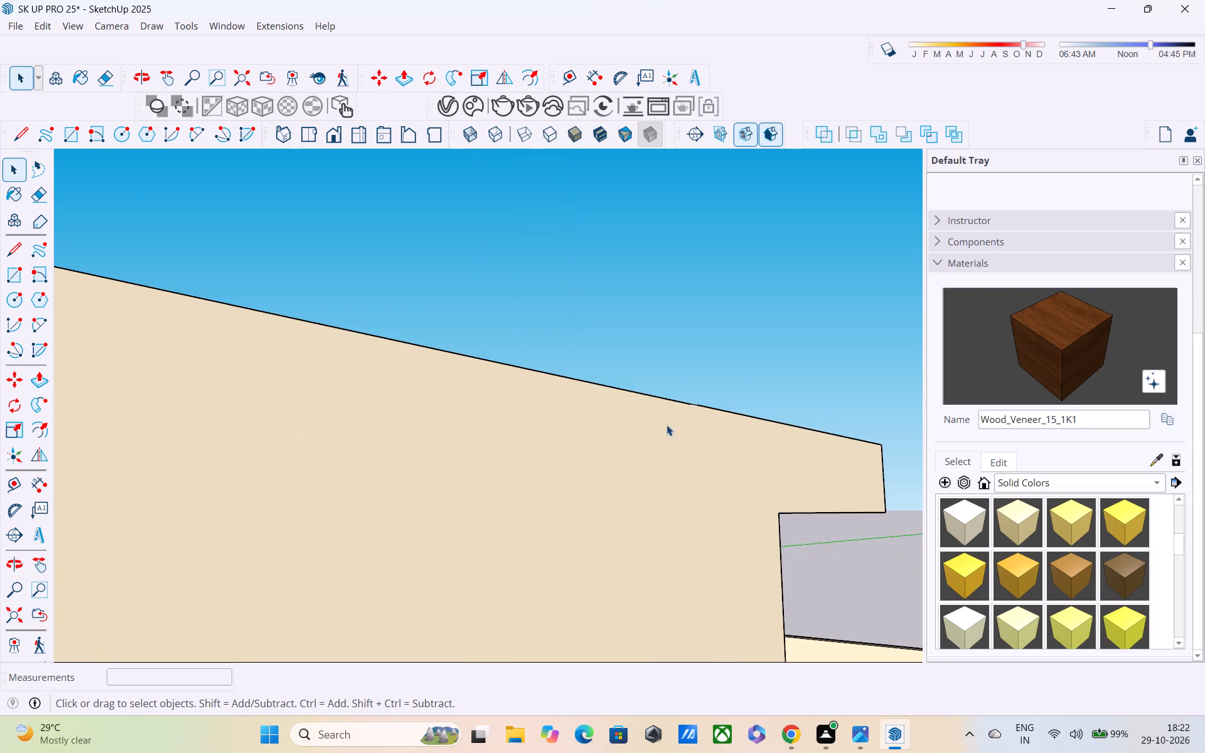
scroll(668, 427, down, 7)
middle_drag(511, 466, 694, 390)
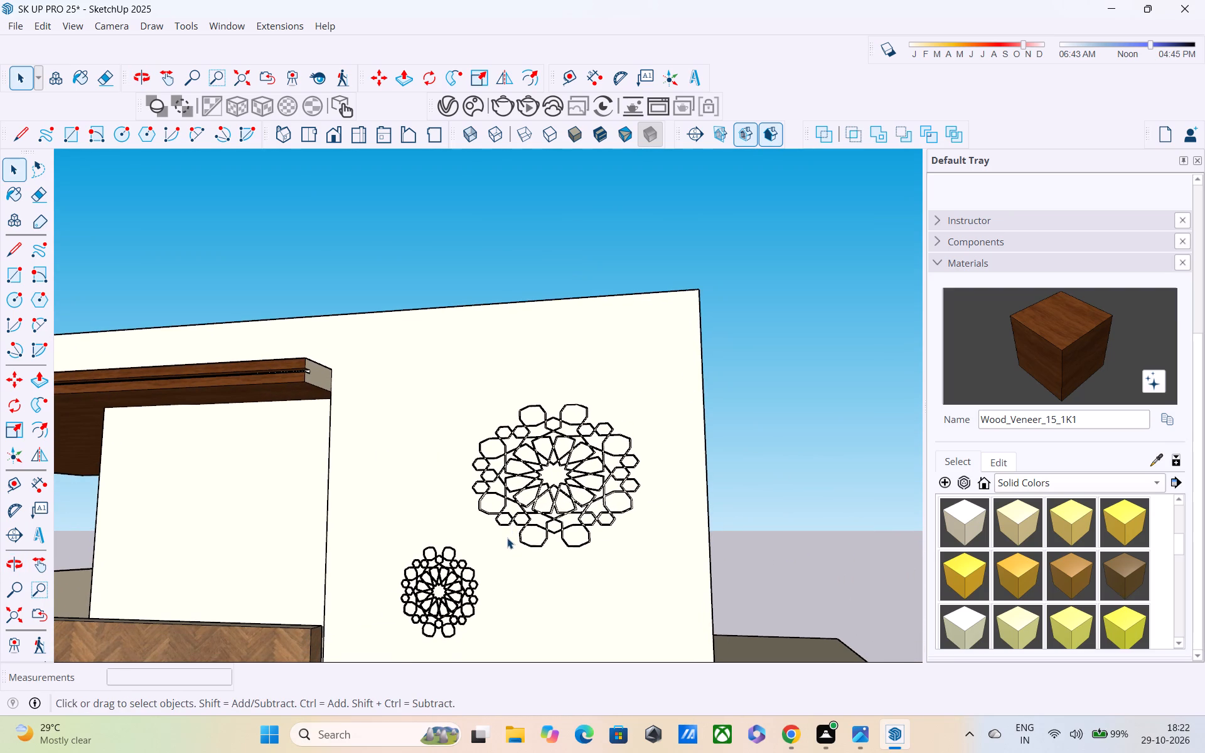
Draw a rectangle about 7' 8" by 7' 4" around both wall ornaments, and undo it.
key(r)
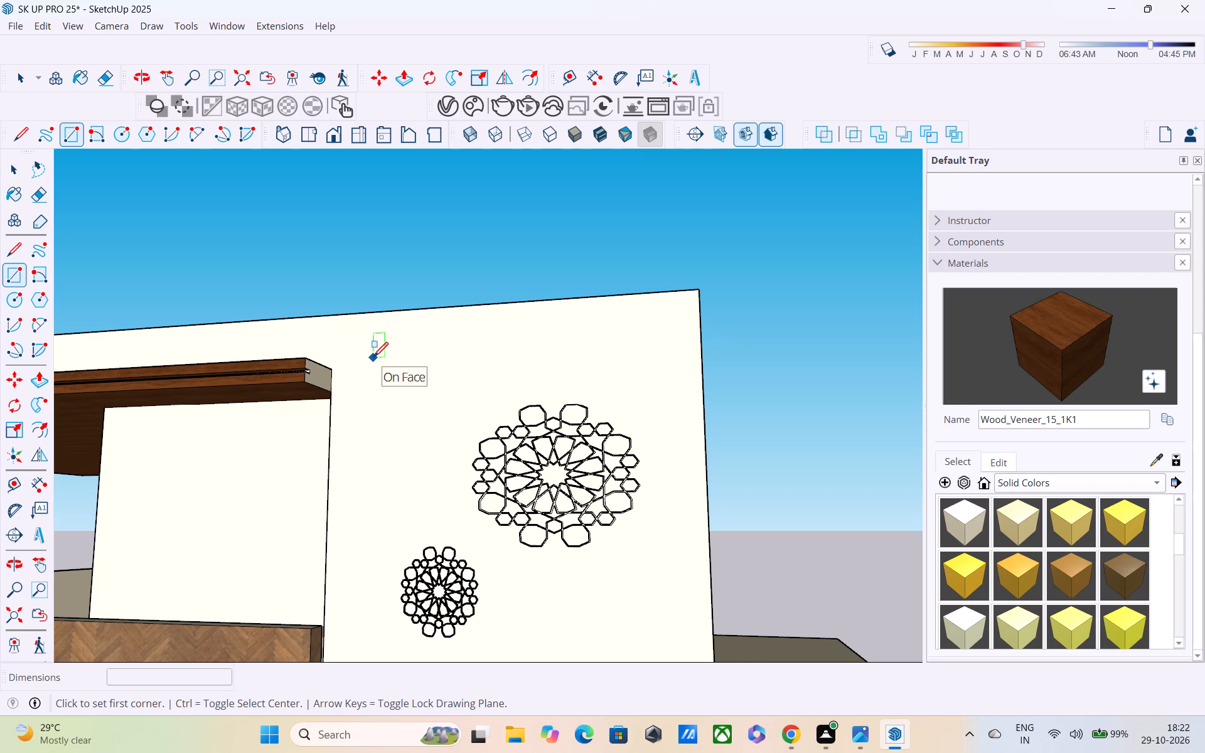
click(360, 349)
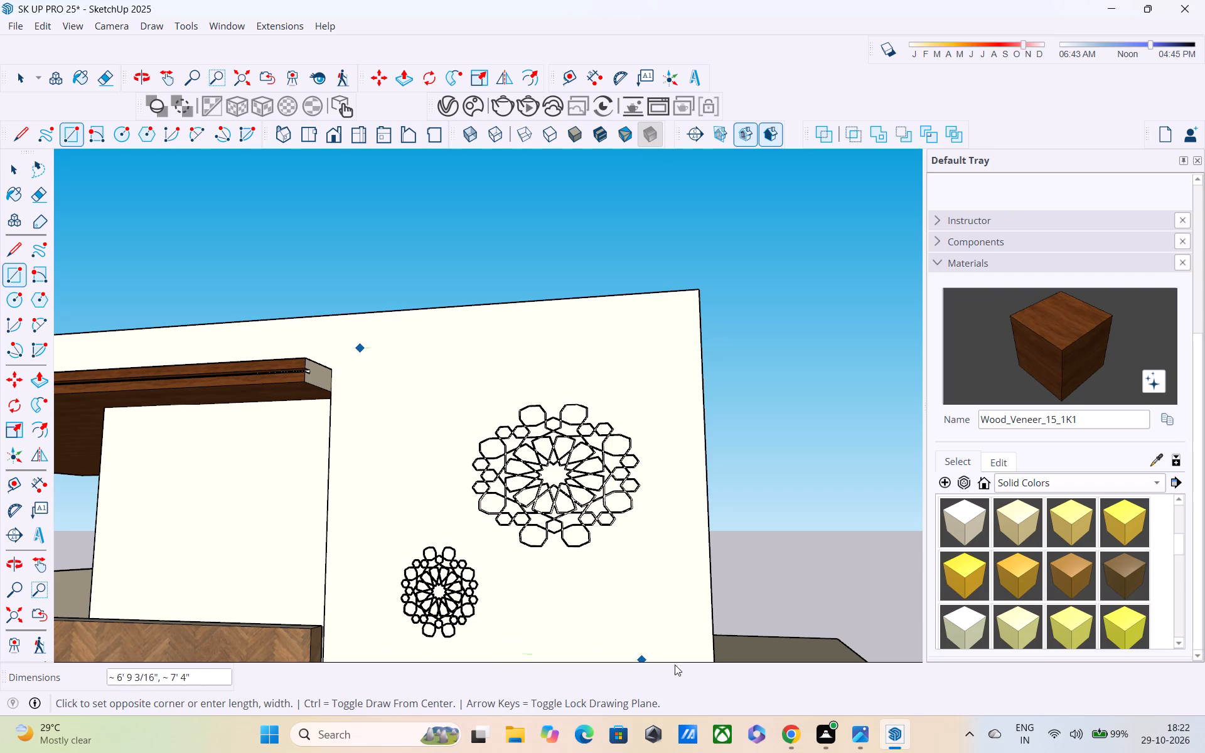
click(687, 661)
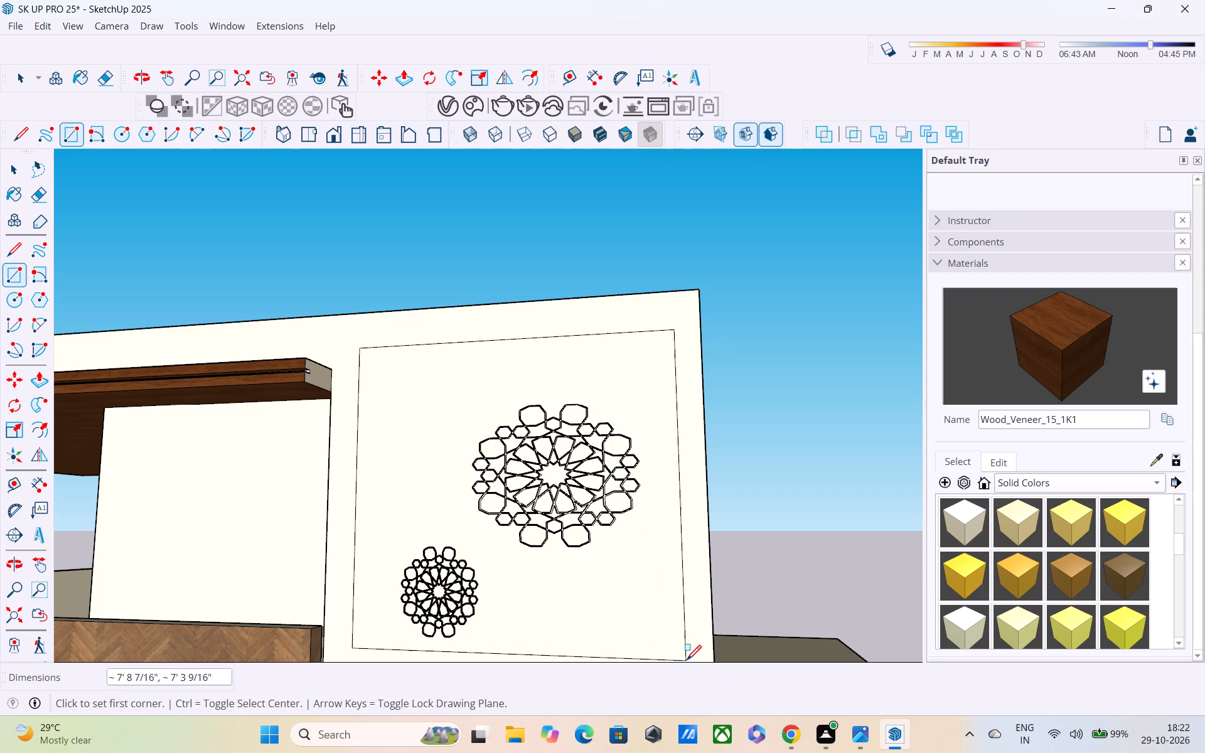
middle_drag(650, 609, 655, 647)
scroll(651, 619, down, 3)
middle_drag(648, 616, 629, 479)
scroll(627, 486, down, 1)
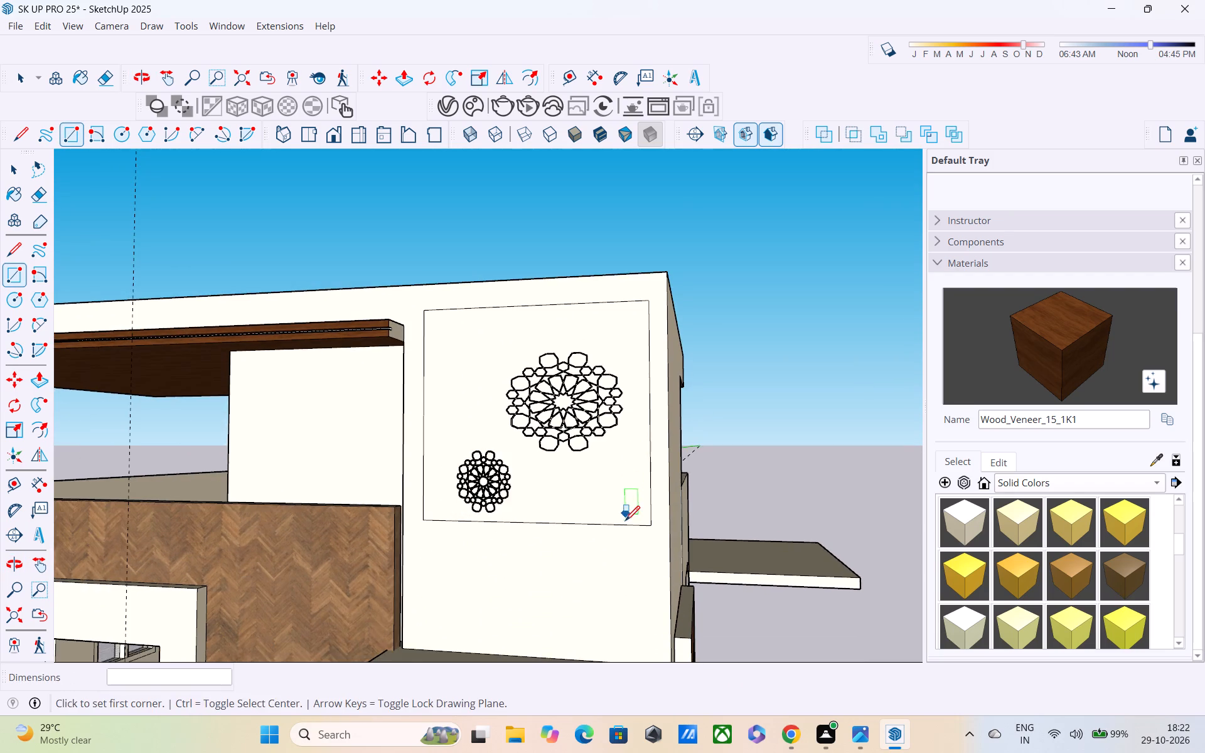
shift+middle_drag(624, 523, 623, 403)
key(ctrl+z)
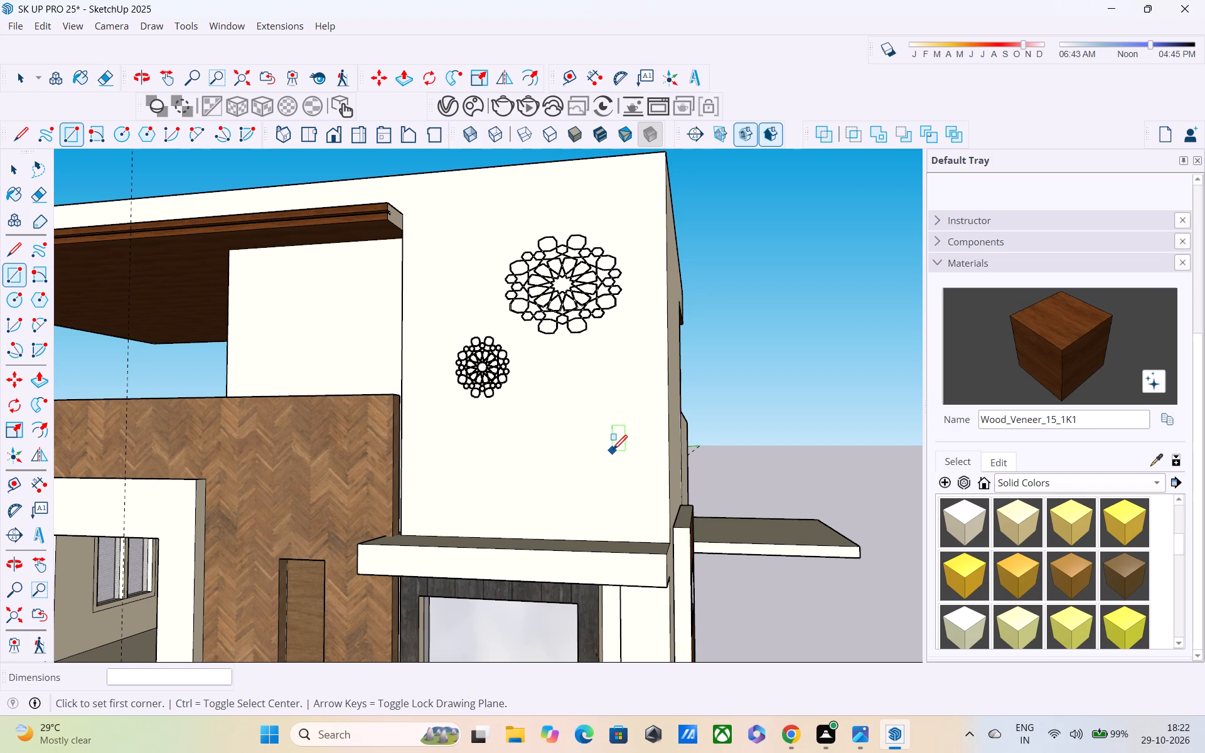
Outline a frame around both wall ornaments: a rectangle about 7' 10" by 10', offset inward about 4 1/4".
click(423, 201)
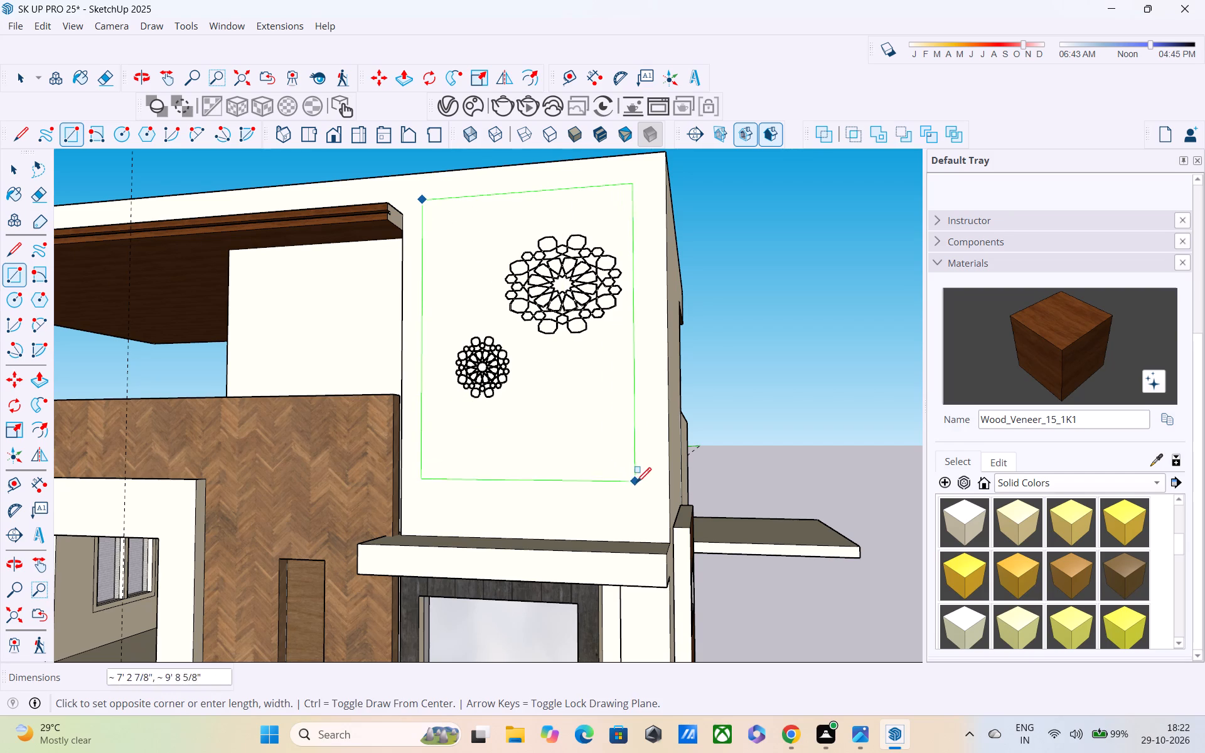
click(654, 492)
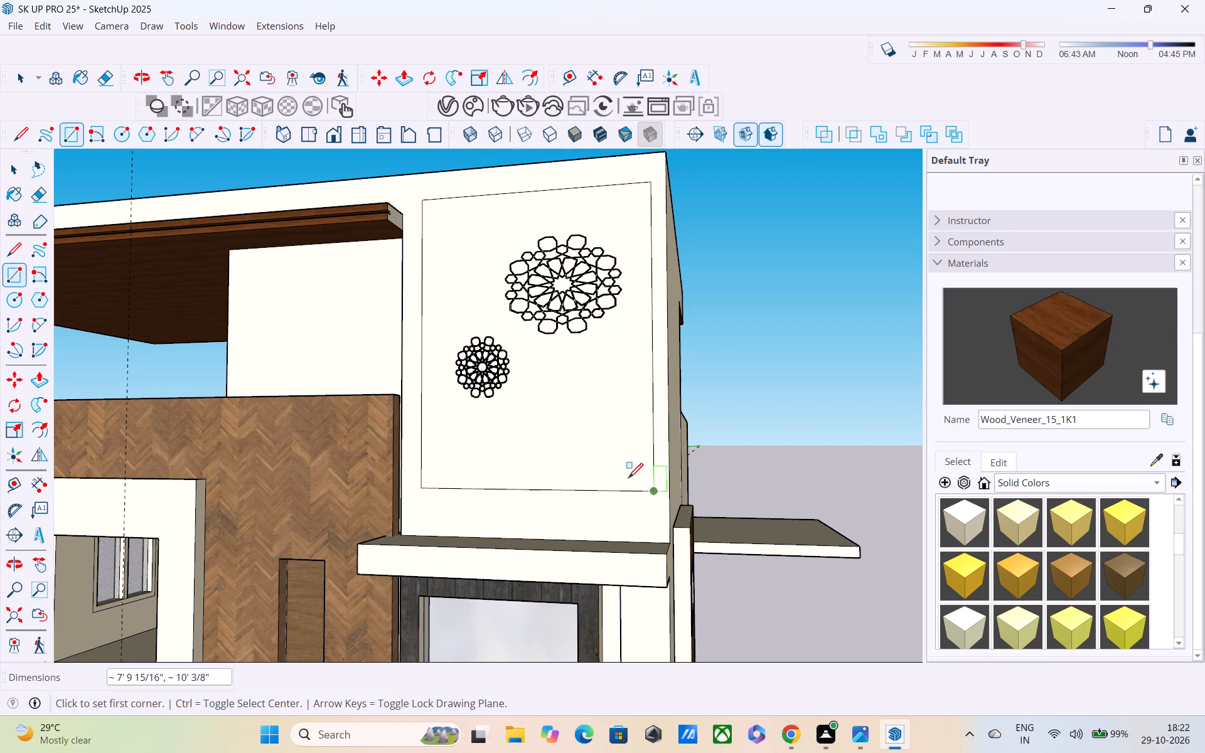
key(f)
click(525, 351)
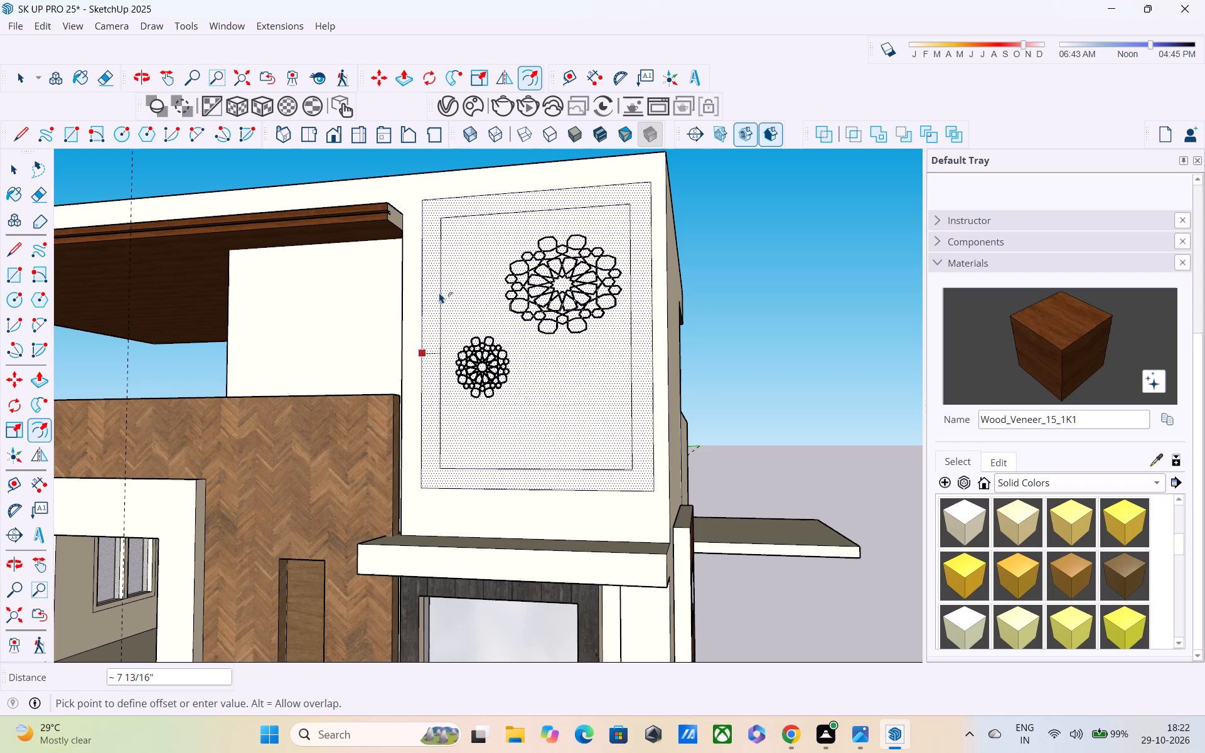
click(432, 267)
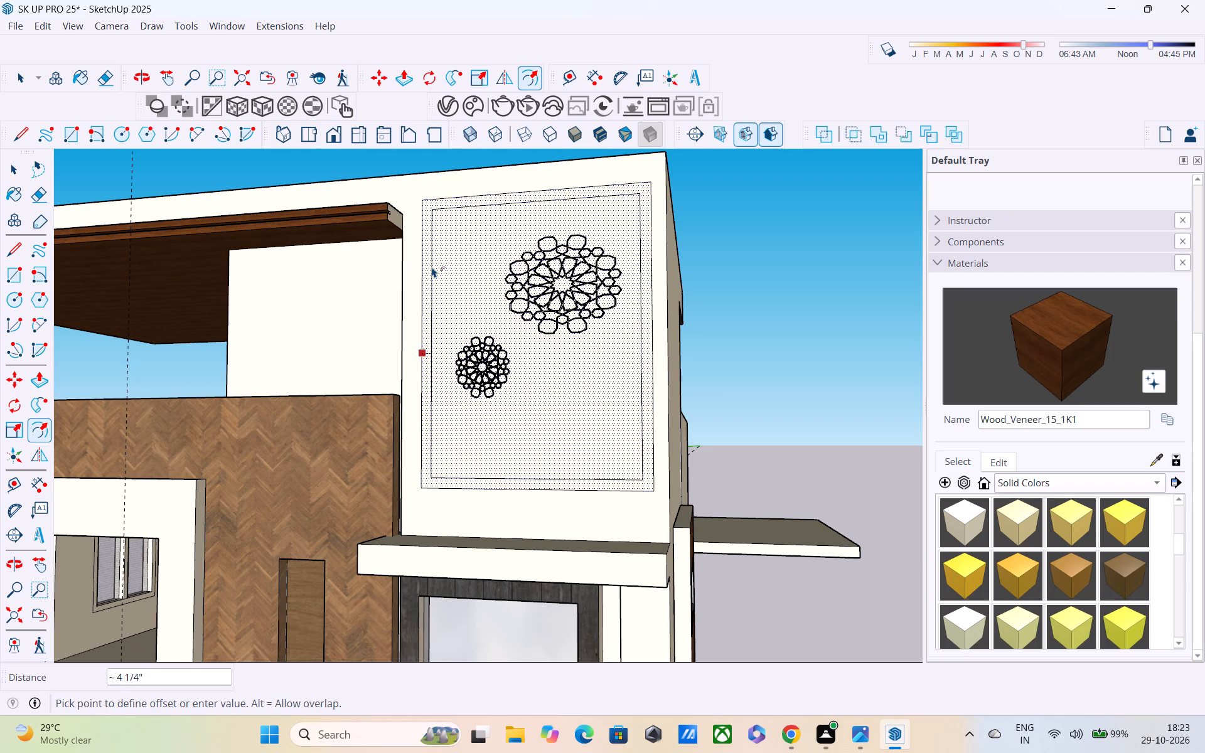
key(space)
Extrude the border between the two rectangles 3" out from the wall as a raised frame.
key(p)
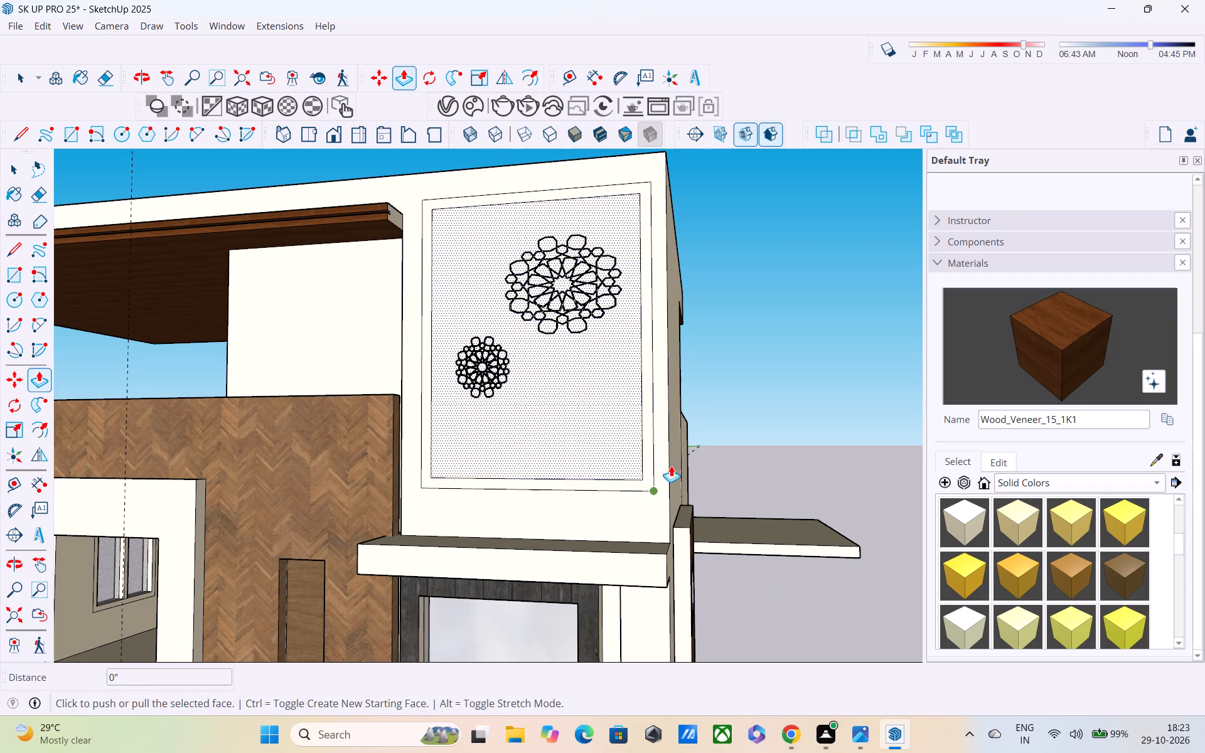
key(space)
click(784, 364)
click(647, 476)
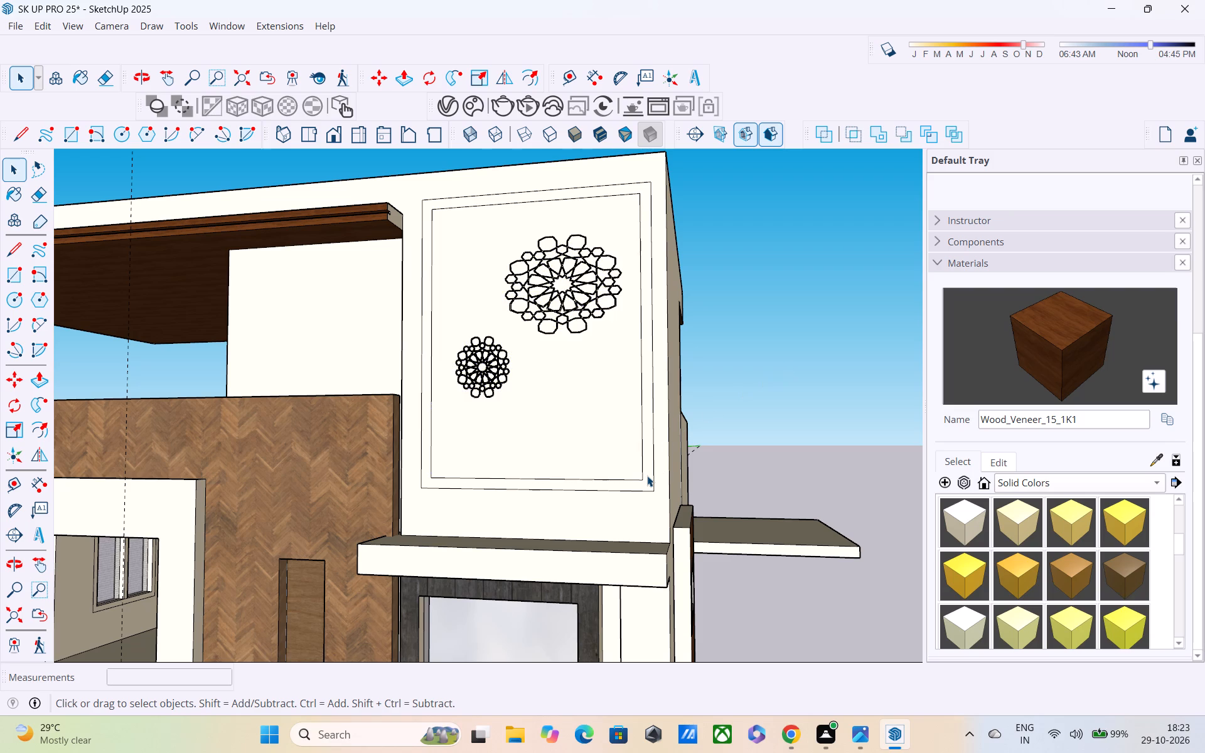
key(p)
click(646, 475)
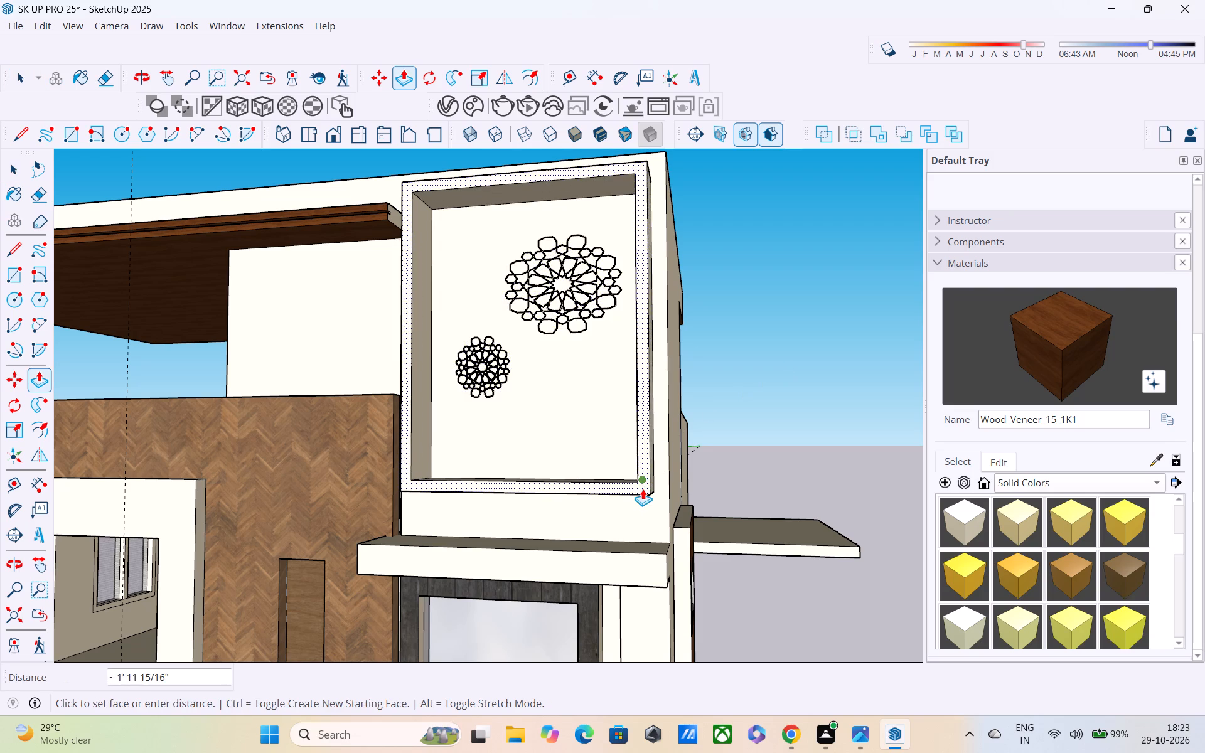
text(3")
key(Return)
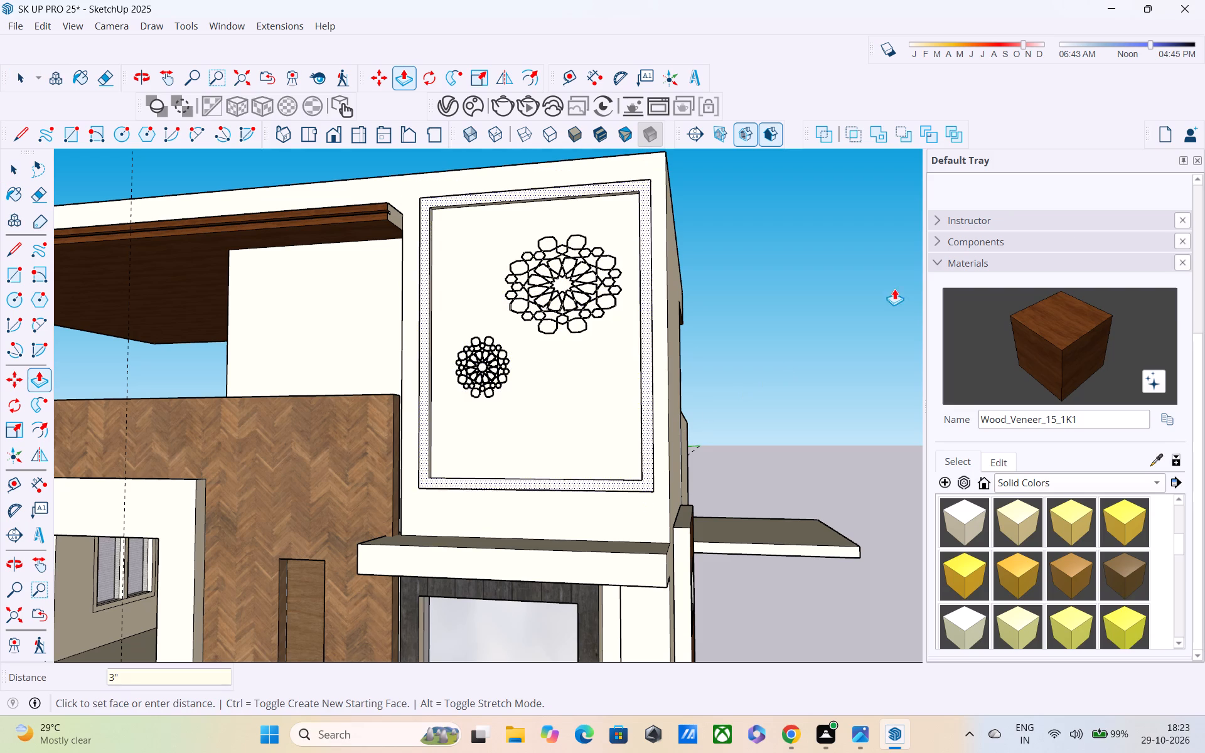
Paint the front face of the raised frame around the ornaments with Wood_Veneer_15_1K1.
drag(1061, 334, 1053, 329)
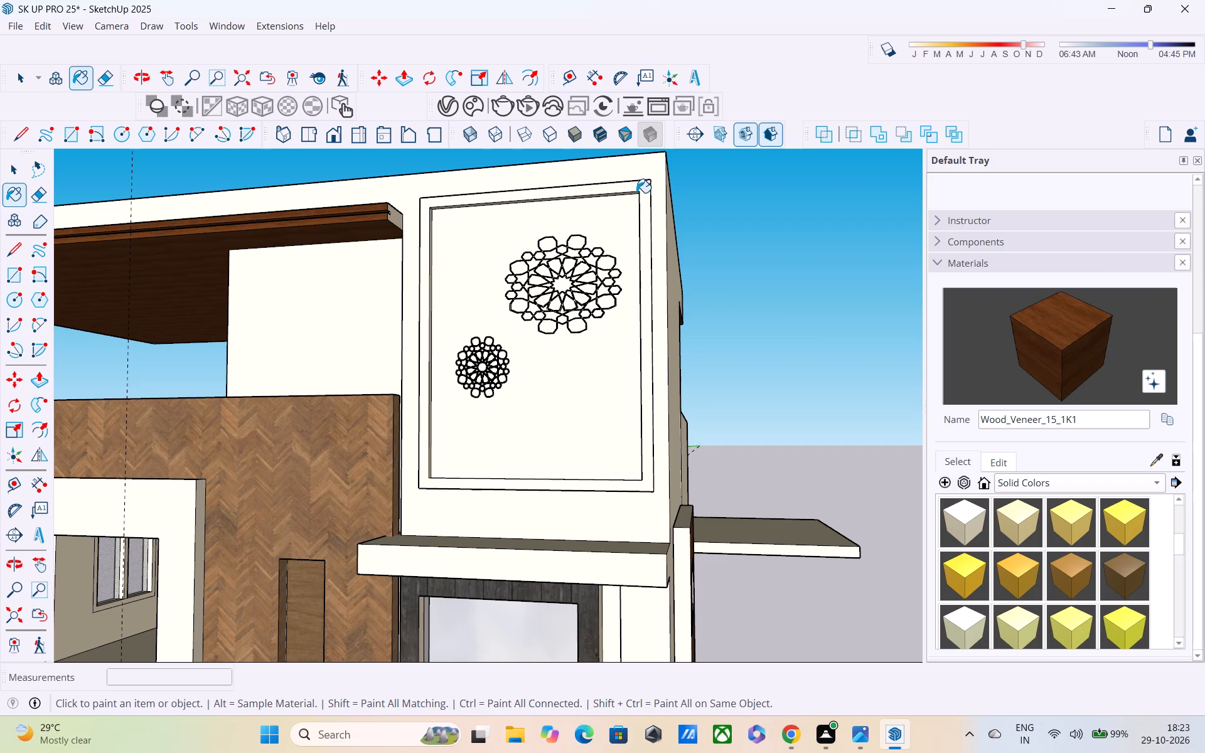
click(636, 193)
click(639, 184)
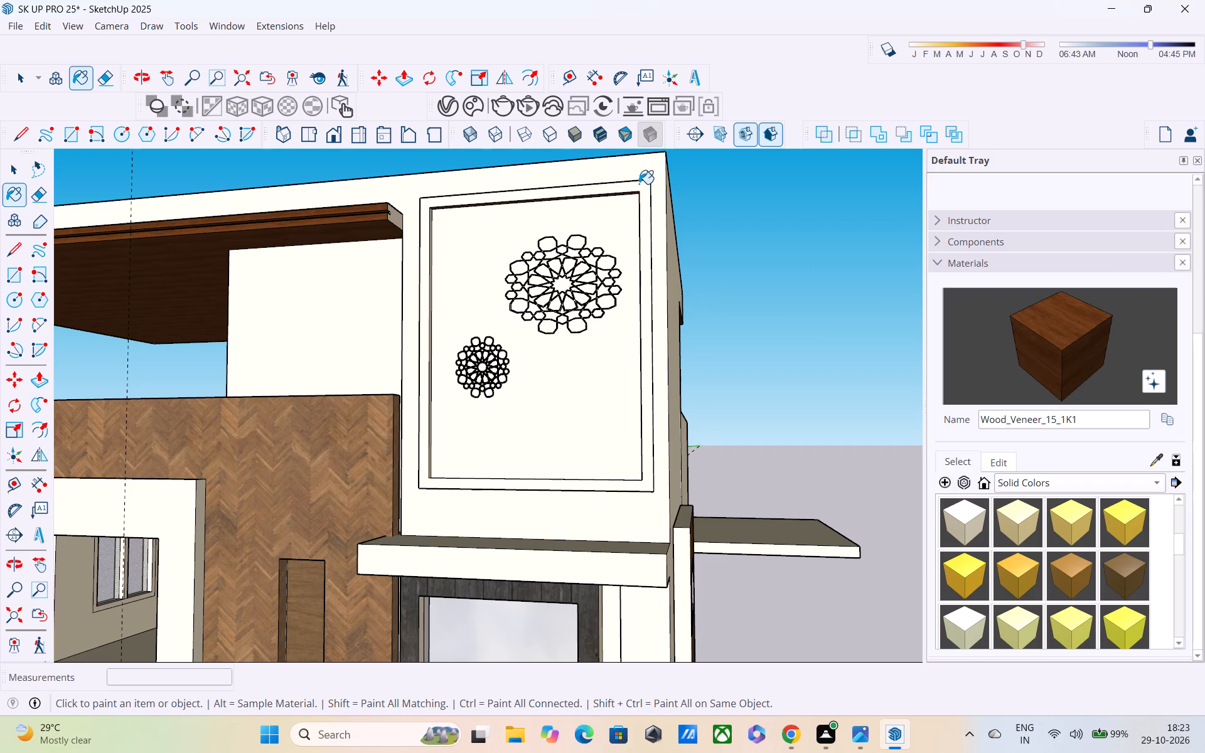
Examine the framed ornament panel and the whole house facade from the front and the side.
scroll(425, 430, up, 2)
middle_drag(425, 439, 427, 529)
scroll(427, 528, down, 7)
middle_drag(497, 501, 500, 490)
scroll(500, 491, down, 6)
shift+middle_drag(513, 440, 513, 272)
scroll(519, 266, up, 1)
scroll(519, 266, down, 3)
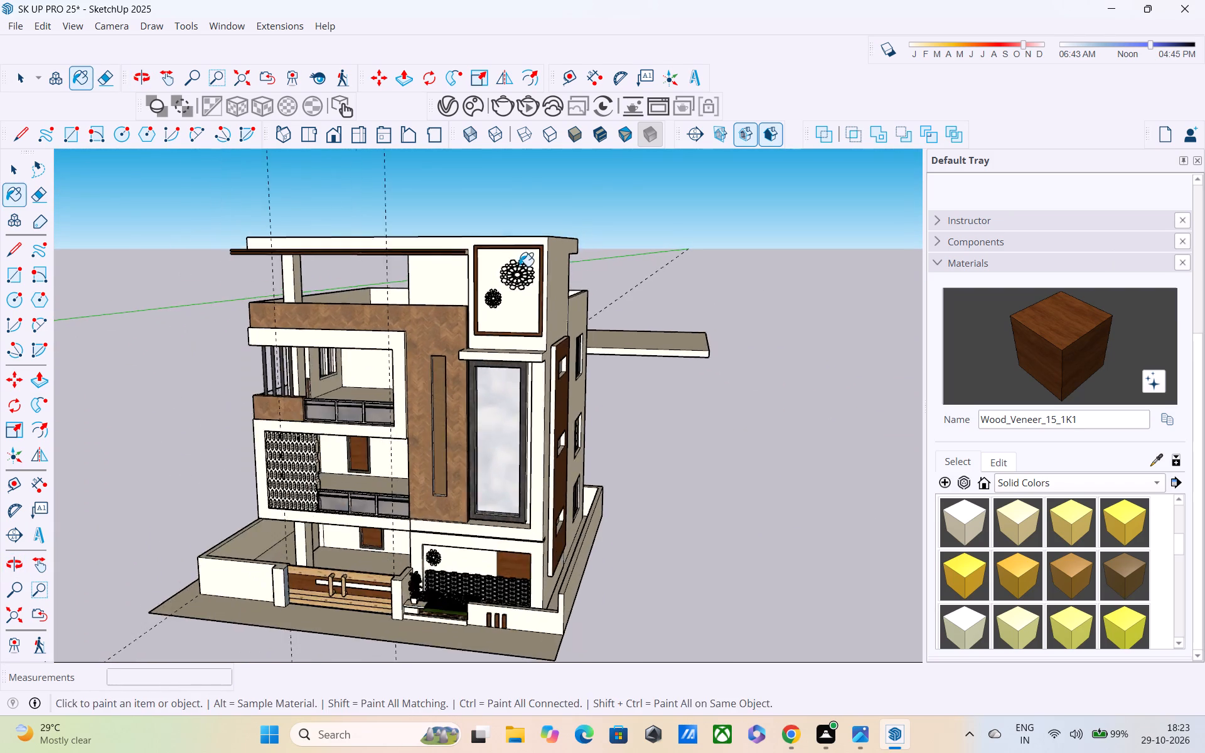
scroll(519, 266, down, 1)
middle_drag(523, 297, 599, 204)
scroll(597, 295, down, 4)
middle_drag(583, 323, 423, 451)
scroll(540, 306, up, 5)
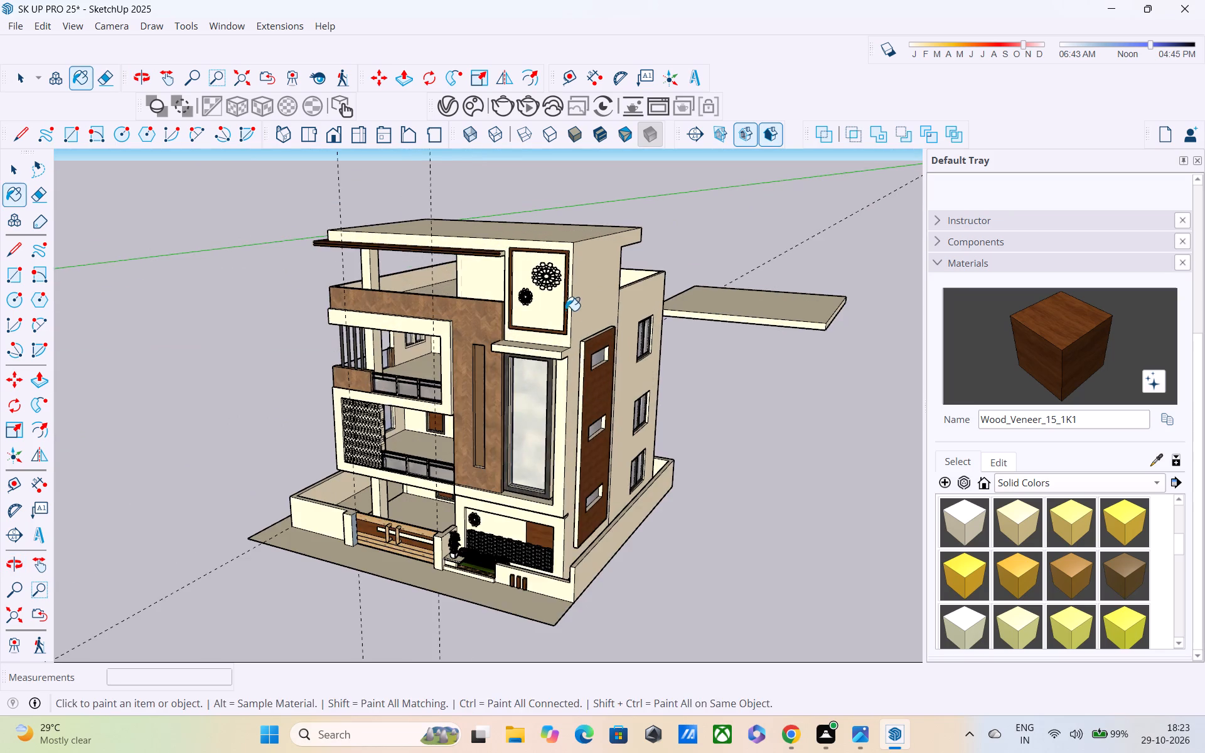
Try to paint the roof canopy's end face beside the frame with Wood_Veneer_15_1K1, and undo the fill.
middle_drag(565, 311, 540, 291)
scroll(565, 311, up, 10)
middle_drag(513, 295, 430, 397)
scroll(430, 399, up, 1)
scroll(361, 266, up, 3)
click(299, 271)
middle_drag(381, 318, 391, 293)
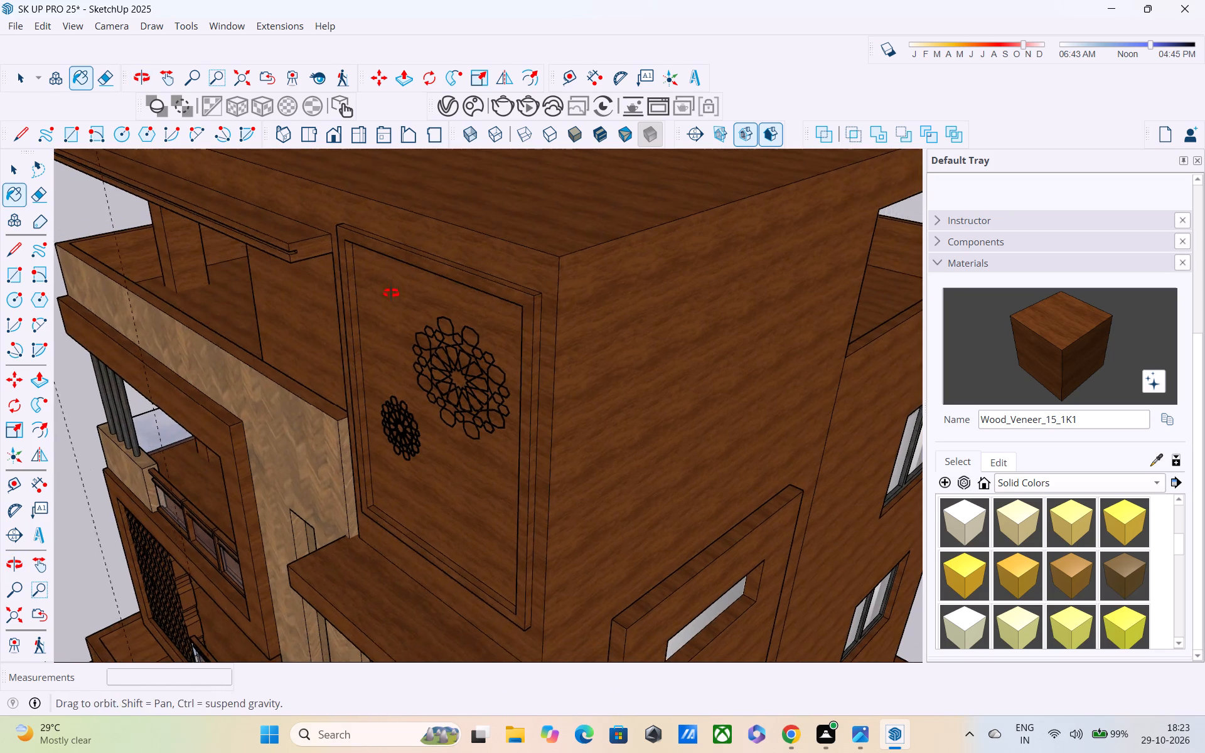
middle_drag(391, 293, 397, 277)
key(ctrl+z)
Select only the roof canopy's end face beside the frame and paint it with Wood_Veneer_15_1K1.
scroll(346, 200, up, 1)
key(space)
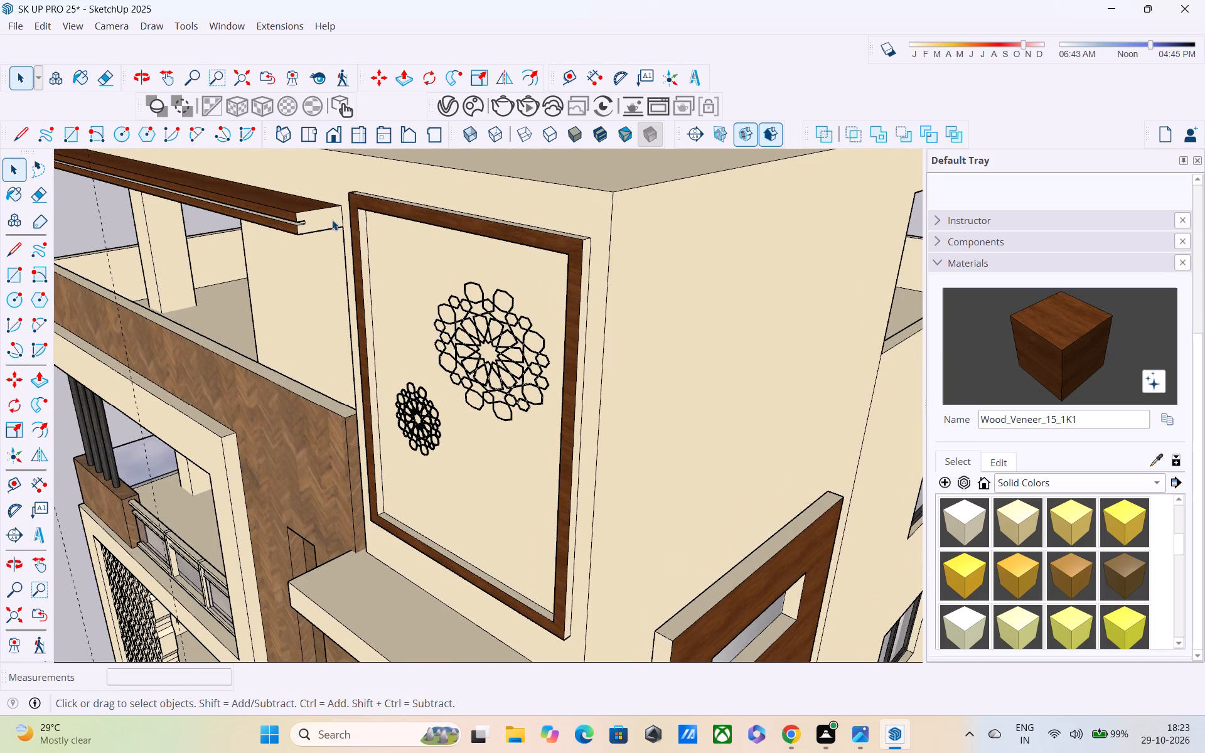
click(332, 220)
drag(1063, 344, 1051, 343)
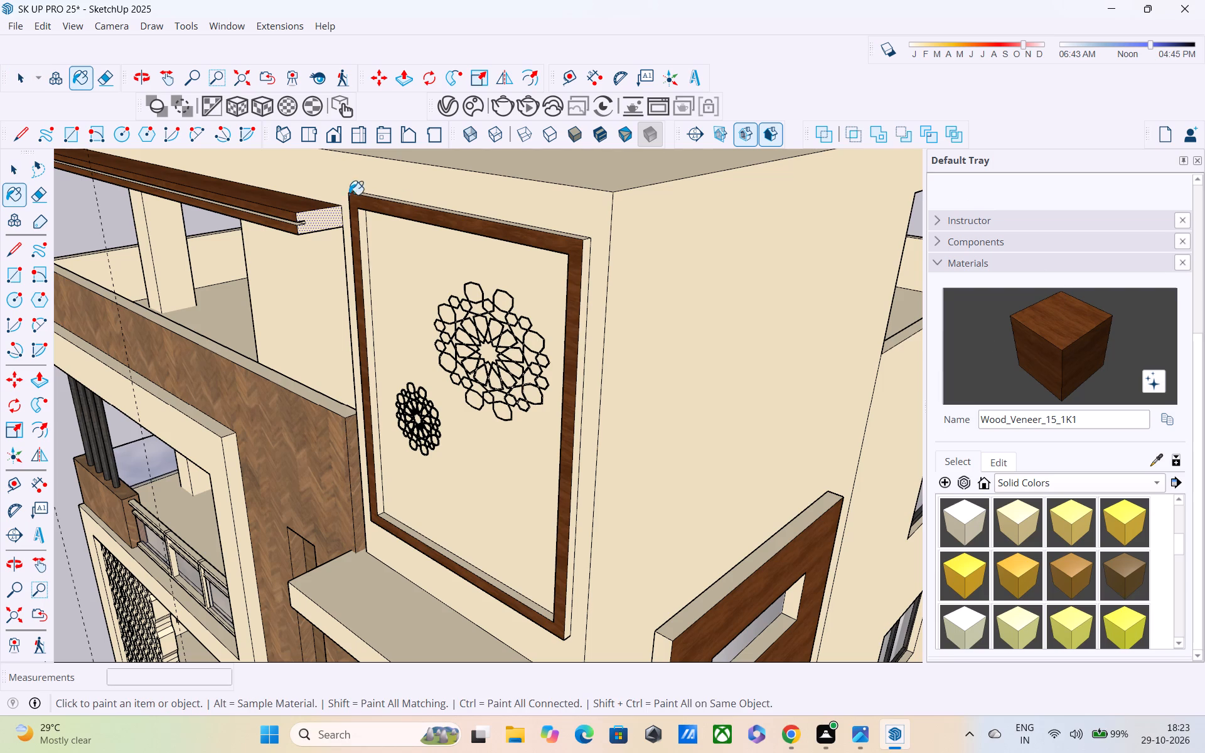
click(311, 222)
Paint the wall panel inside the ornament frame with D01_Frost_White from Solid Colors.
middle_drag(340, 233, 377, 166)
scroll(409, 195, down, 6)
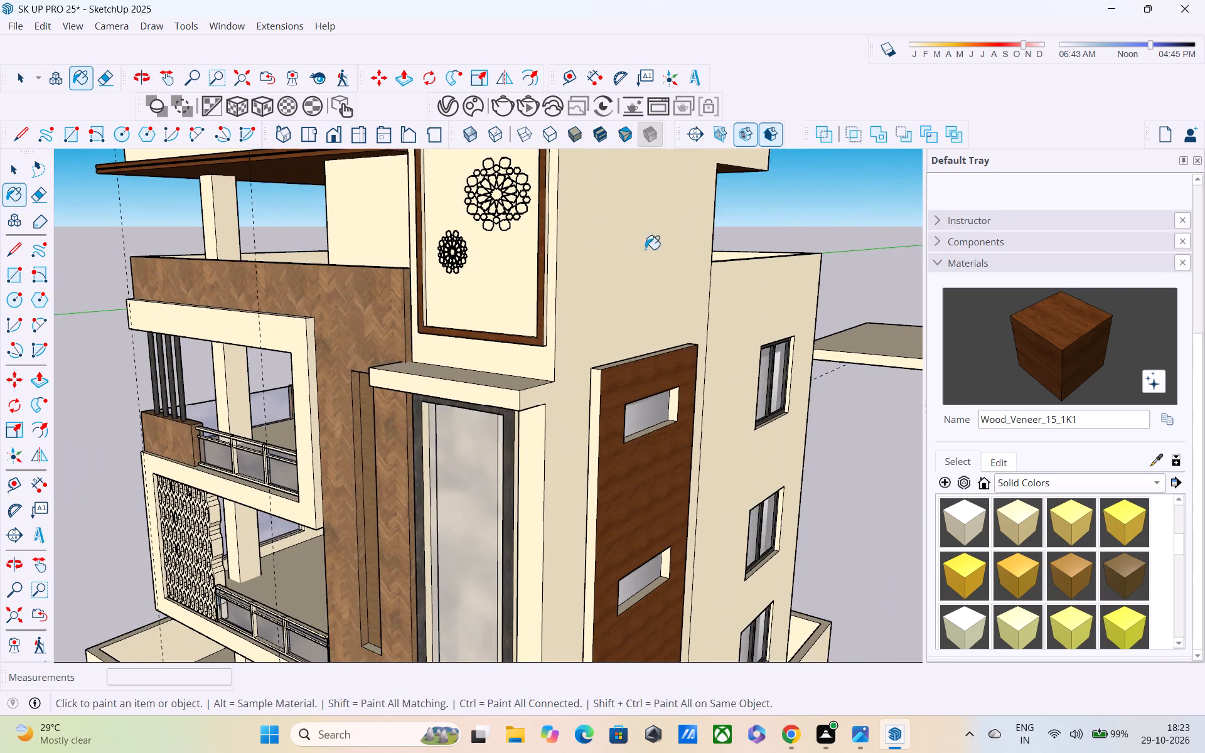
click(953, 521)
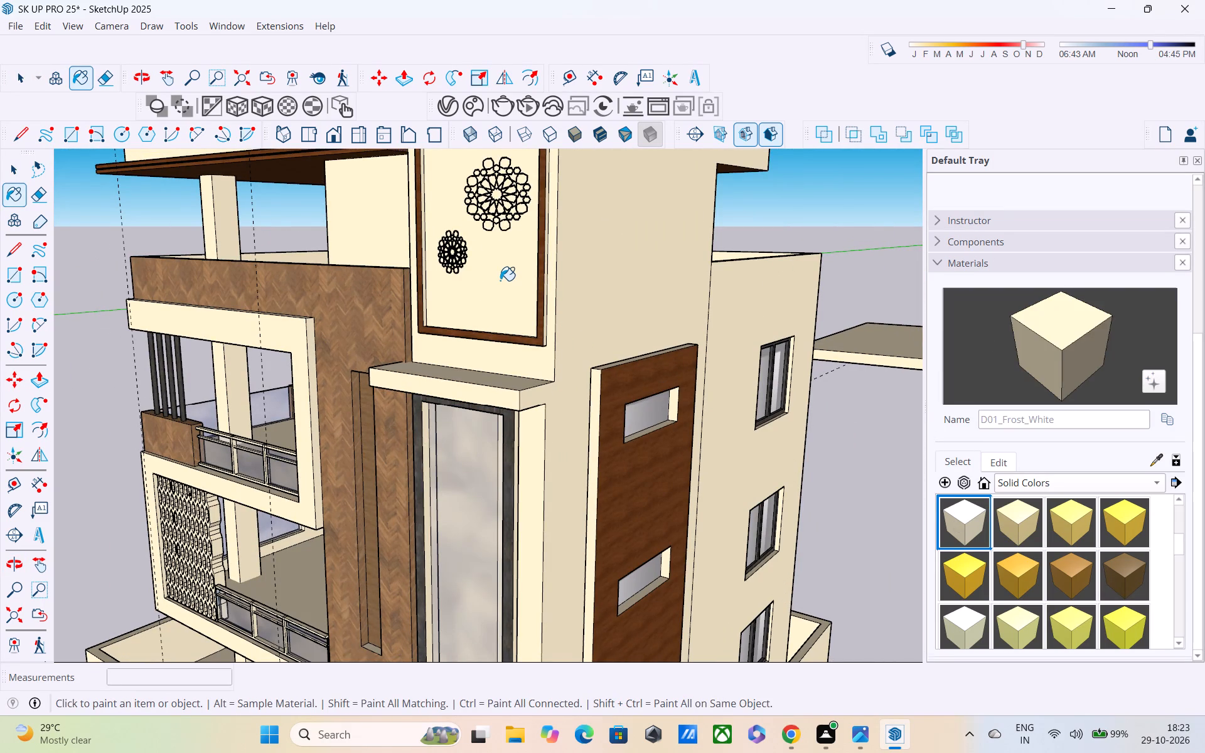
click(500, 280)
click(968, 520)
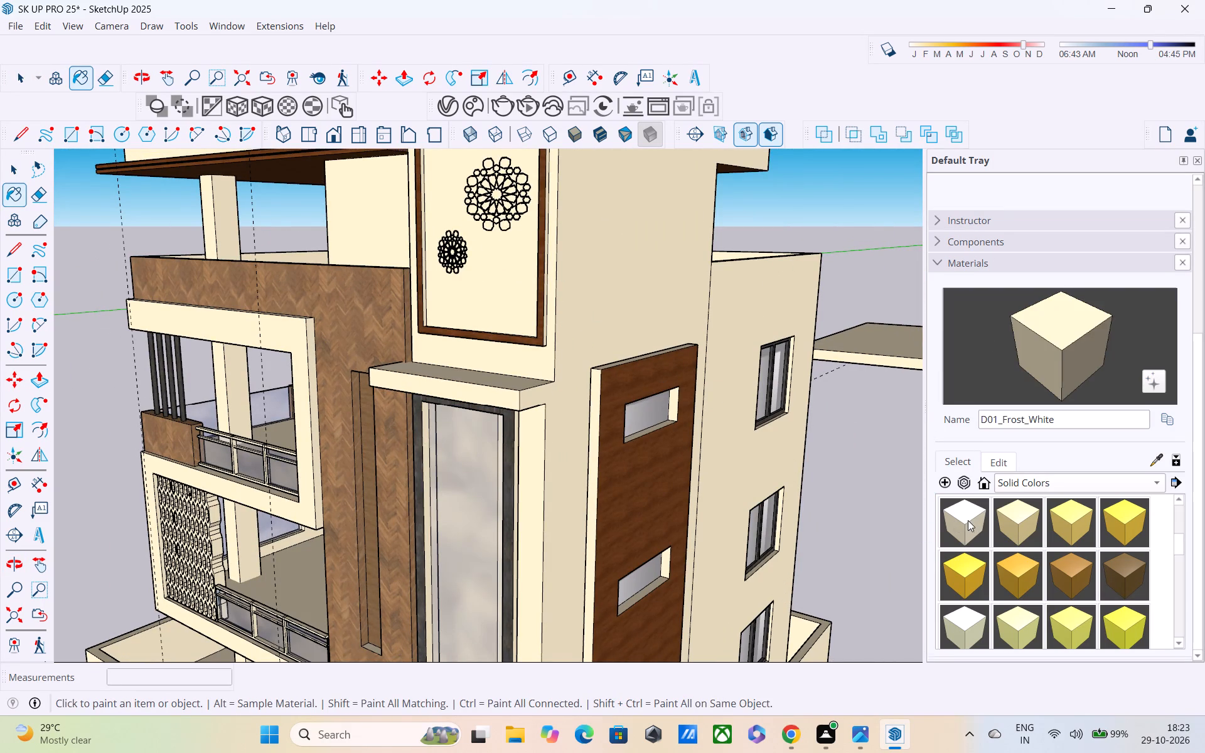
Paint the wall panel inside the ornament frame with the grey M04_Stone_Frost from Solid Colors.
scroll(1022, 489, down, 10)
scroll(1014, 592, down, 5)
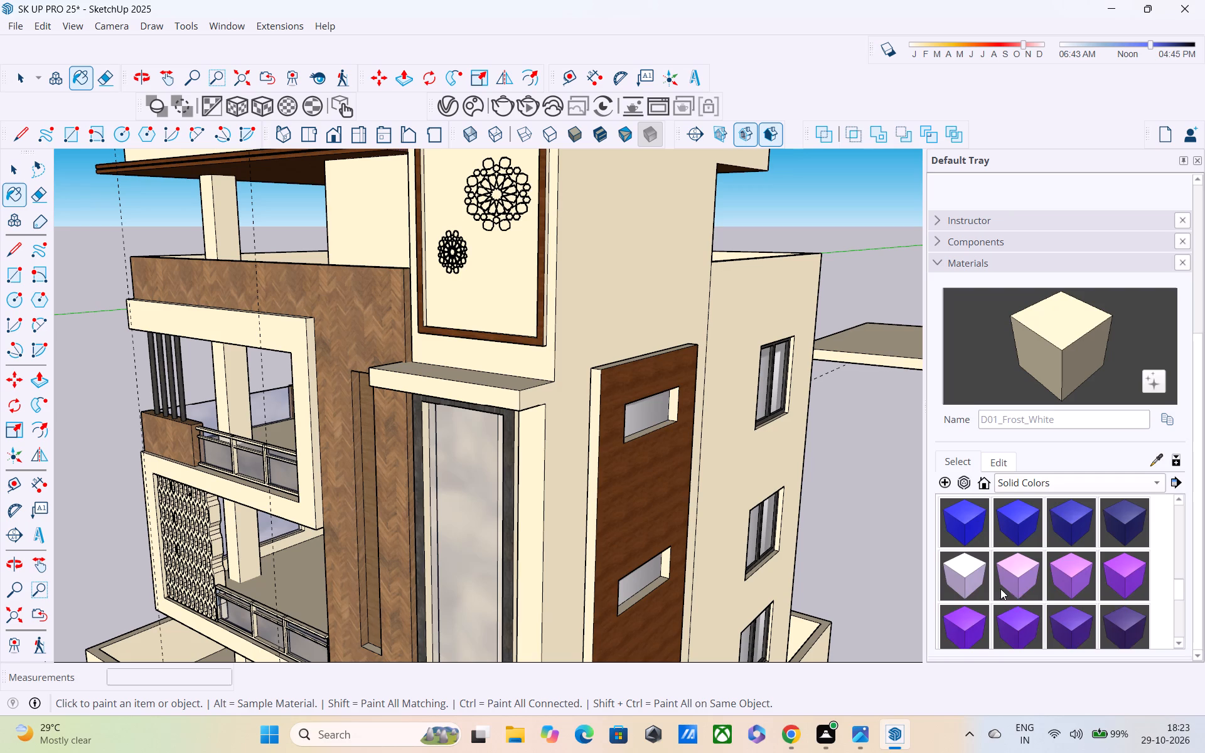
scroll(1000, 589, down, 8)
click(956, 524)
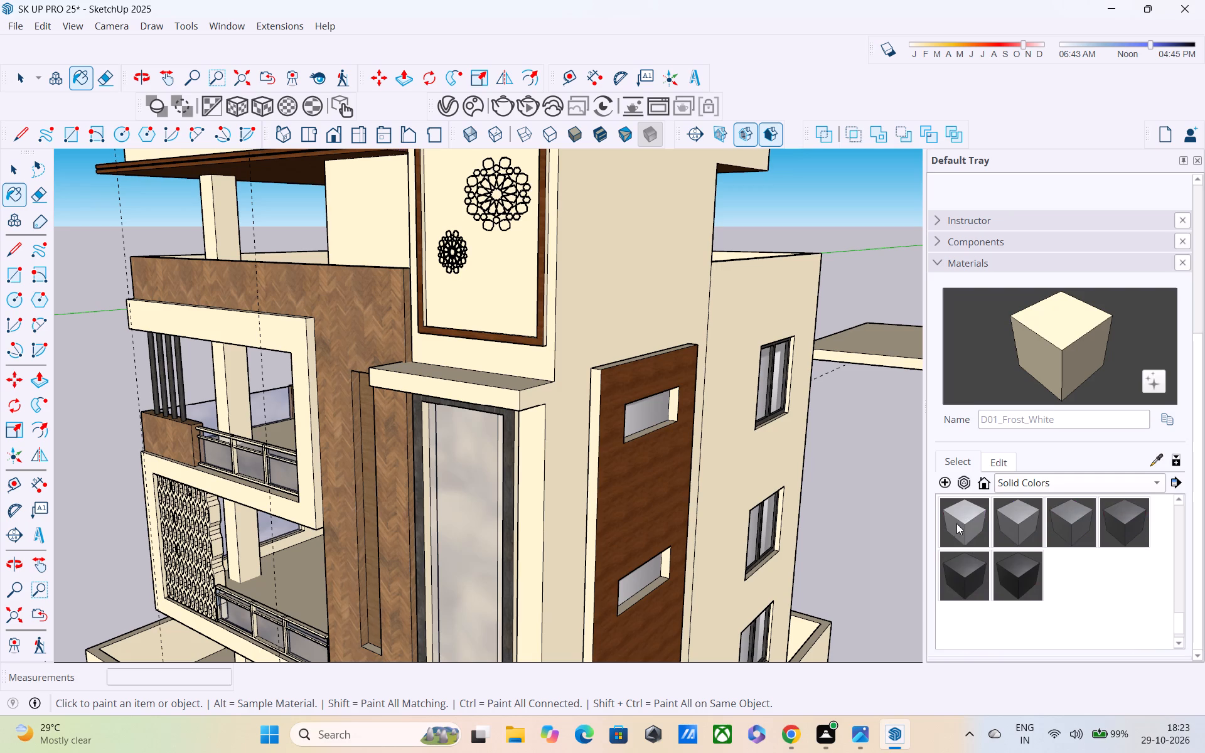
click(509, 280)
Paint the upper side wall and all its matching faces across the house with M04_Stone_Frost.
middle_drag(535, 314, 583, 265)
scroll(586, 264, up, 1)
scroll(587, 263, down, 6)
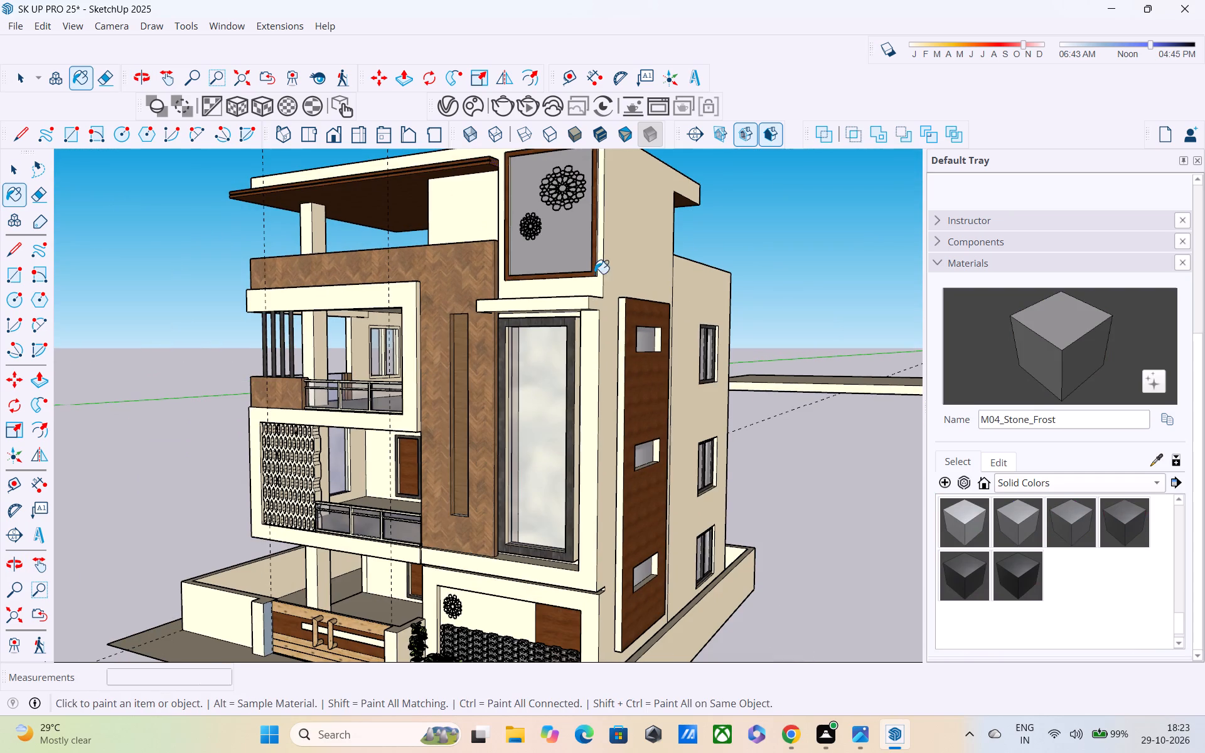
click(648, 247)
scroll(637, 276, down, 4)
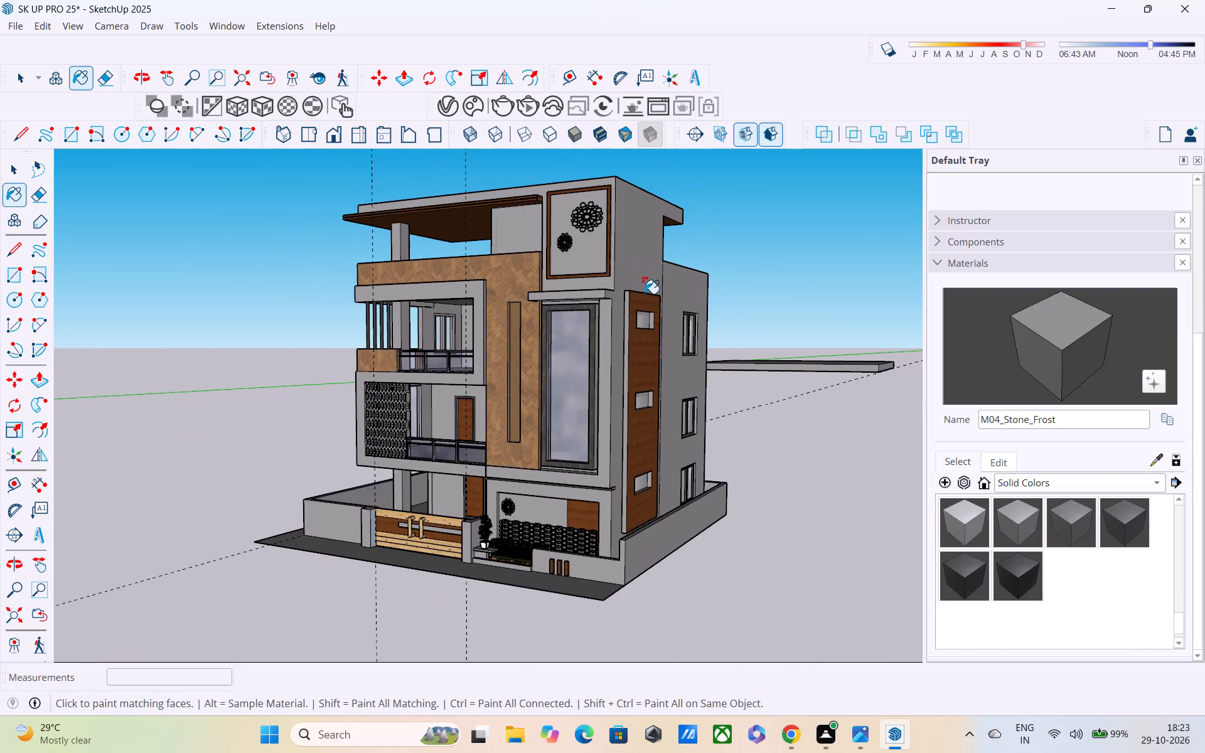
Examine the grey wall color against the wood details from the front and side of the house.
scroll(661, 295, up, 1)
scroll(661, 295, down, 2)
middle_drag(663, 297, 840, 281)
scroll(840, 282, down, 4)
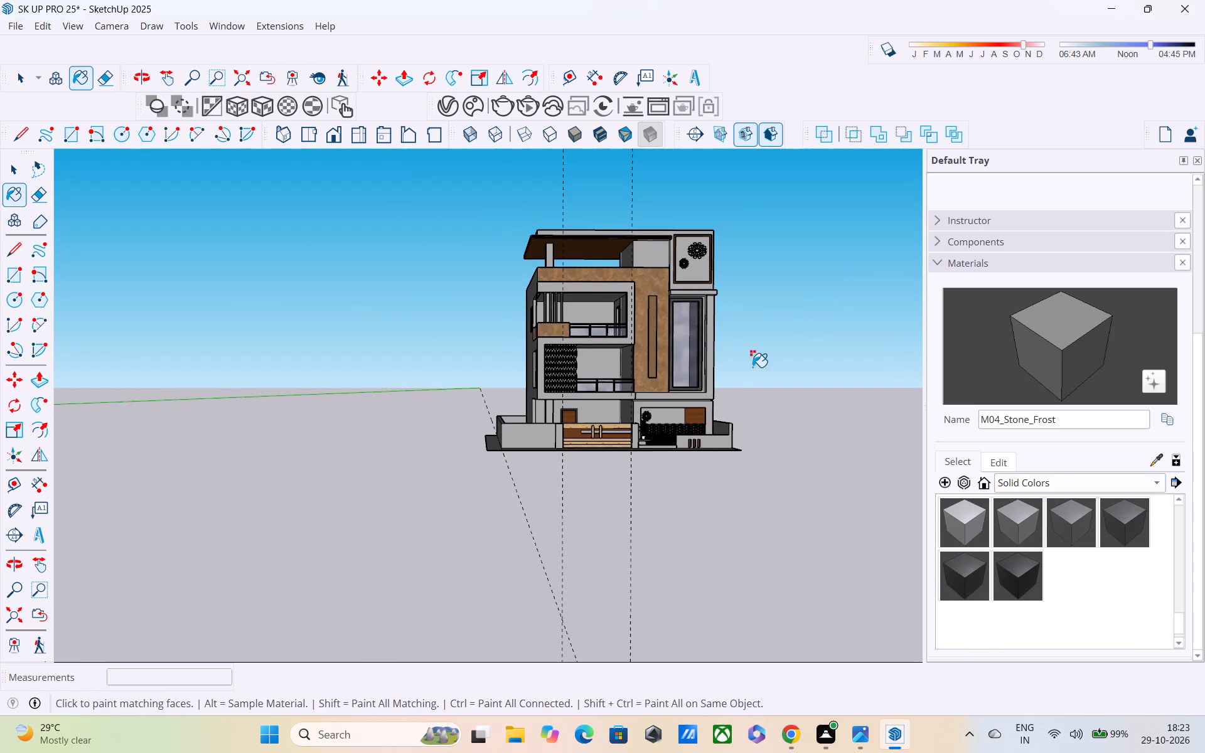
scroll(611, 424, up, 1)
scroll(675, 372, down, 1)
middle_drag(628, 415, 558, 449)
scroll(818, 269, up, 5)
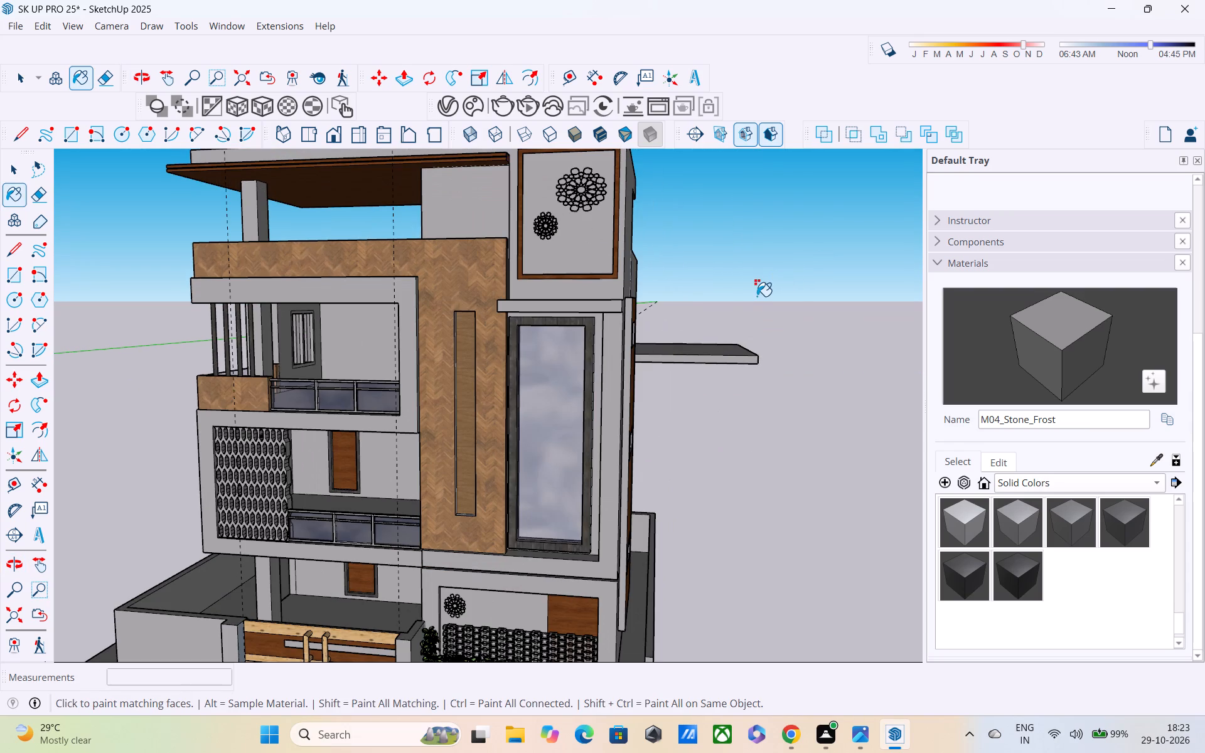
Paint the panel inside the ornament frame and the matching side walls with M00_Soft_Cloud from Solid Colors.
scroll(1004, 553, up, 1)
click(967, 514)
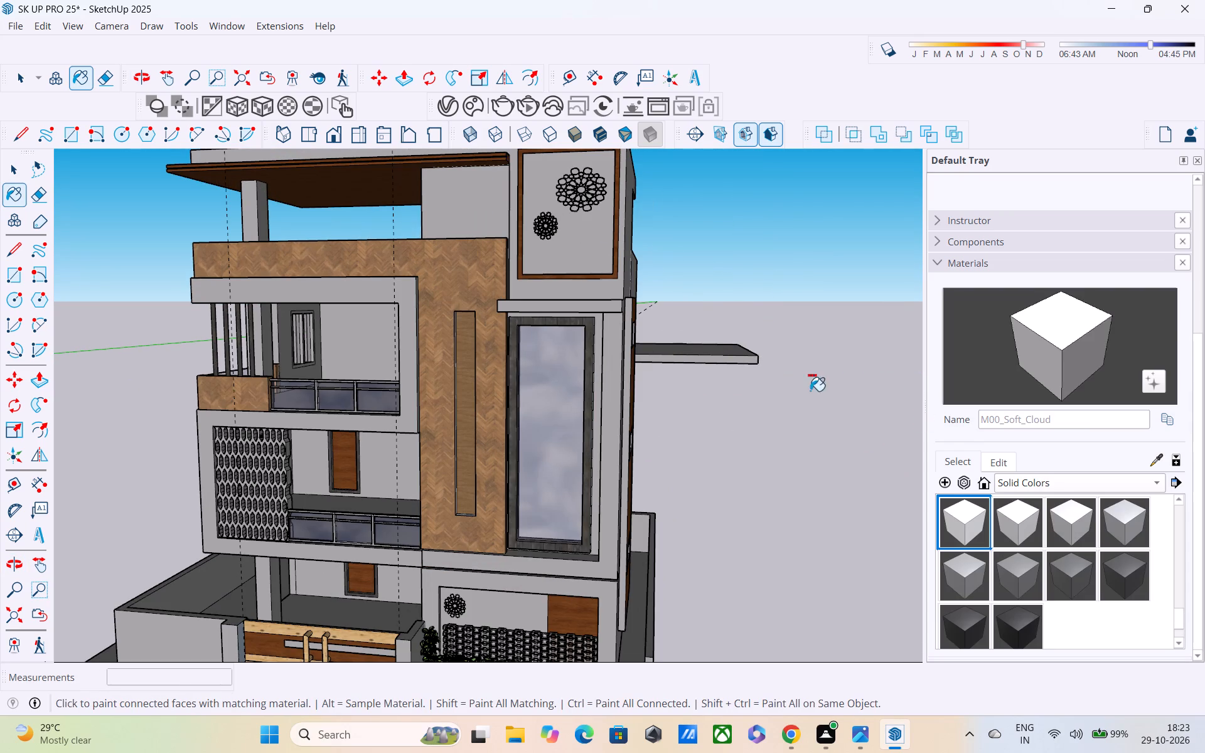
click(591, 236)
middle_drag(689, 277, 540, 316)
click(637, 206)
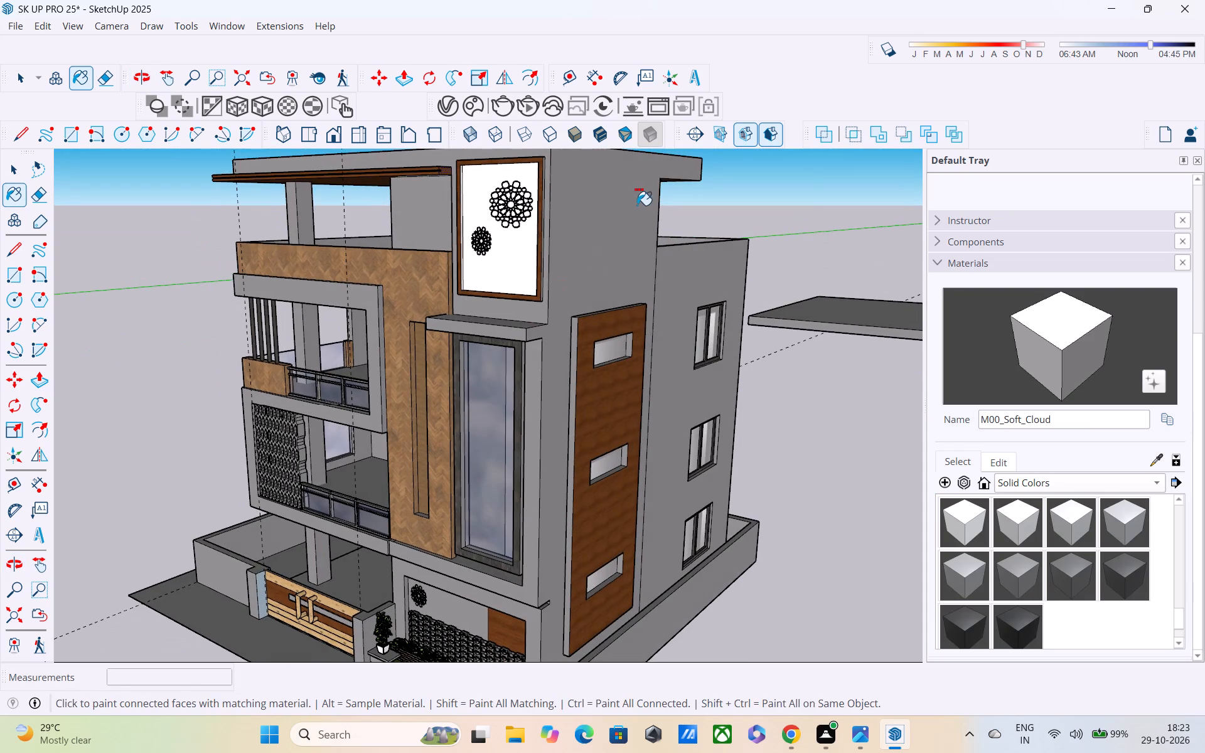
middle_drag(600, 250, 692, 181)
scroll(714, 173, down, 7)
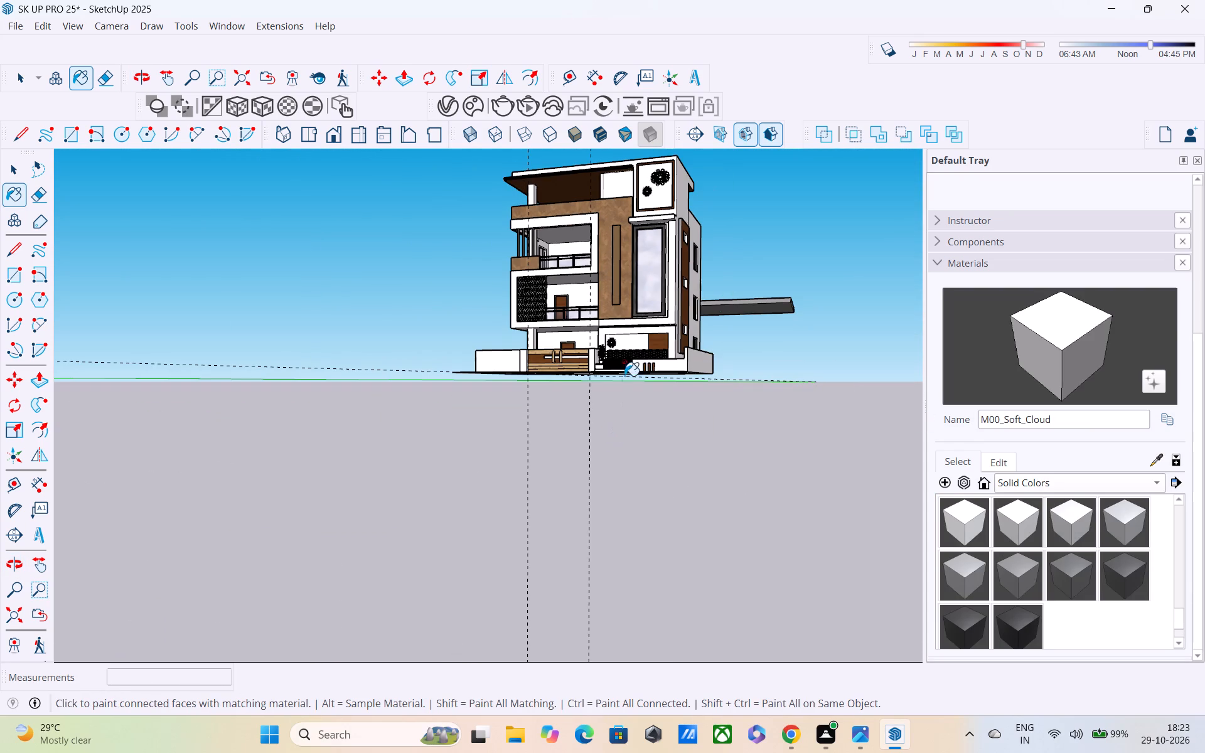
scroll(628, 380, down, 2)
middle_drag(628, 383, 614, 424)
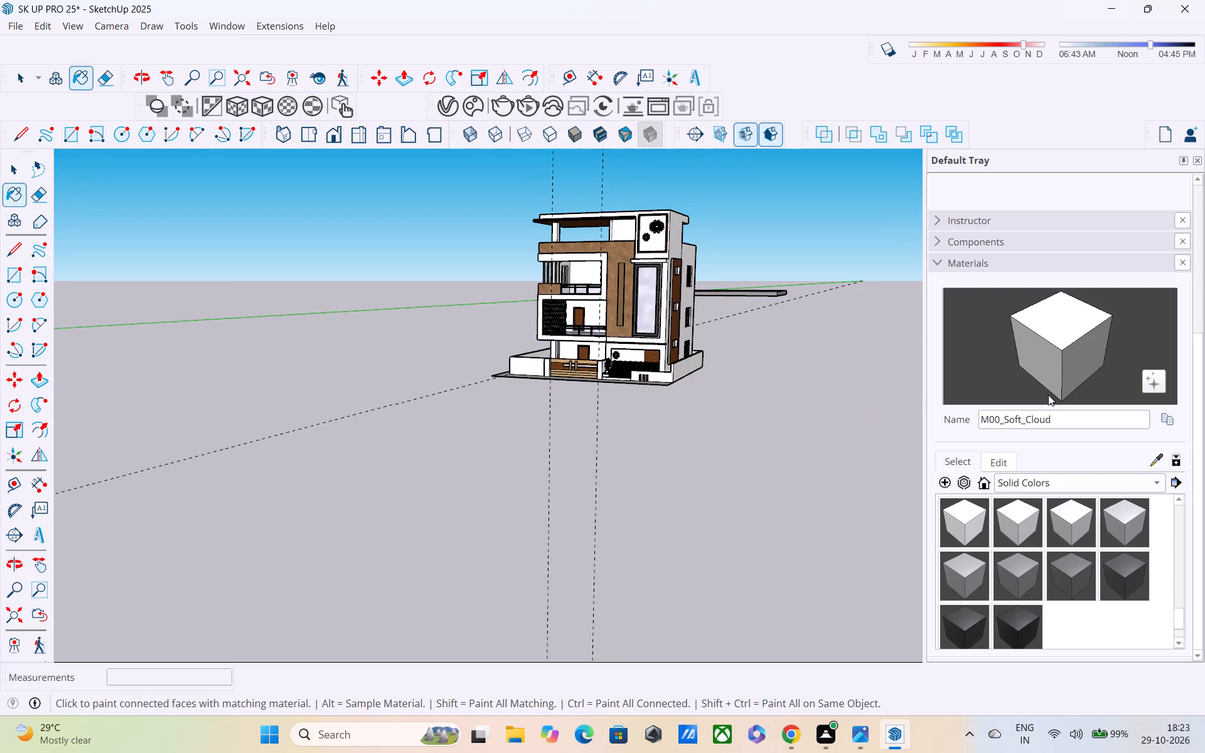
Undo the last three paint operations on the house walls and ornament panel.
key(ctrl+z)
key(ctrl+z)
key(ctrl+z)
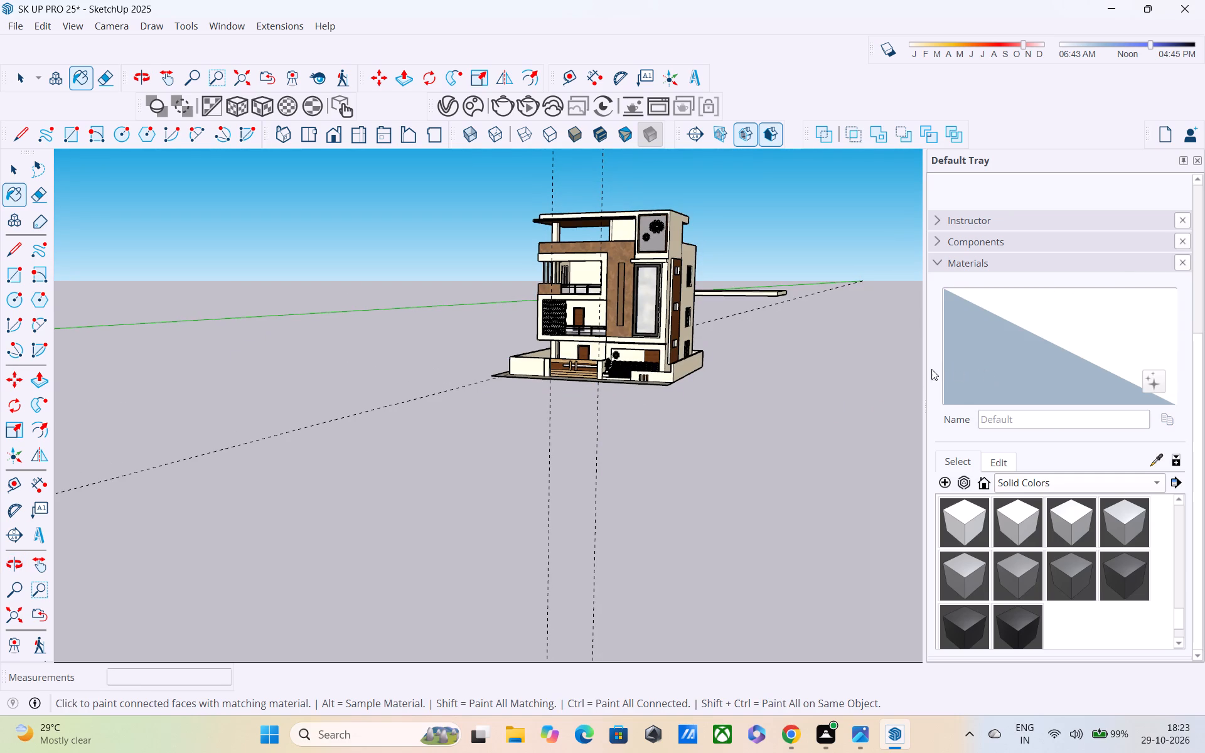
Paint the wall panel inside the ornament frame with M00_Soft_Cloud from Solid Colors.
scroll(1015, 535, up, 2)
click(973, 505)
scroll(610, 271, up, 4)
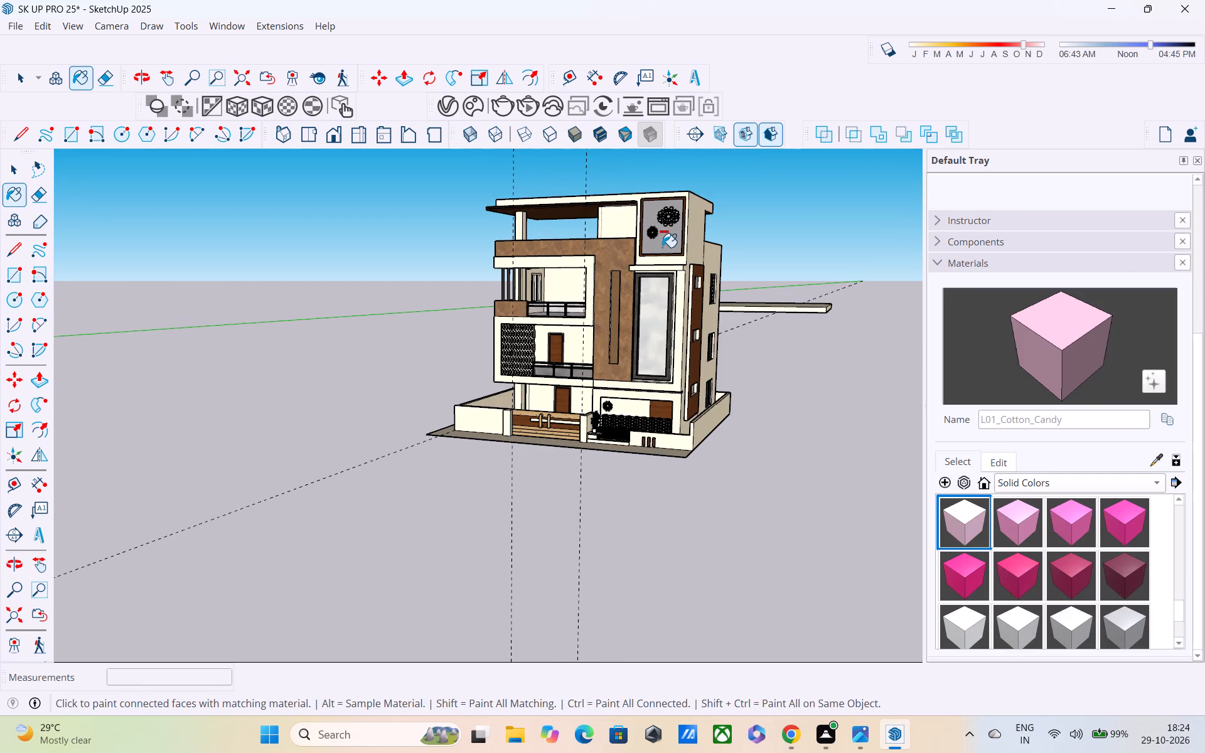
click(960, 625)
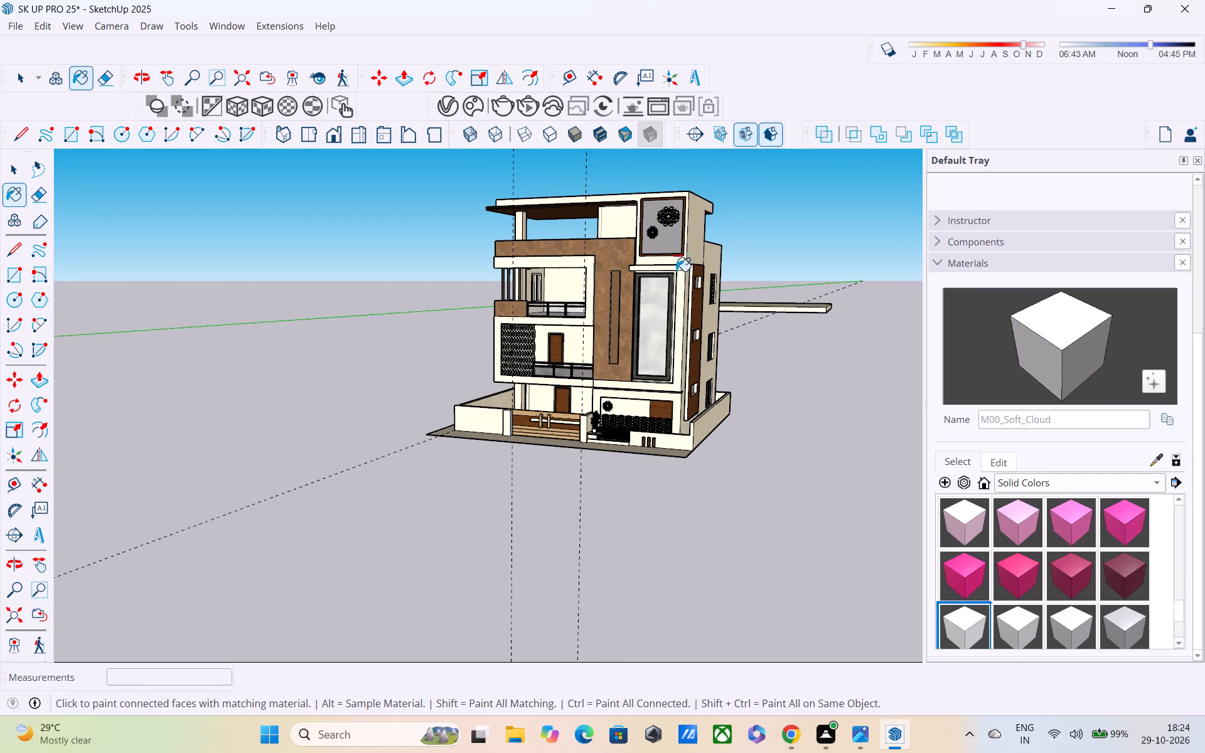
click(674, 245)
Paint the upper side wall and all its matching faces across the house with M00_Soft_Cloud.
middle_drag(684, 276, 710, 354)
scroll(641, 267, up, 4)
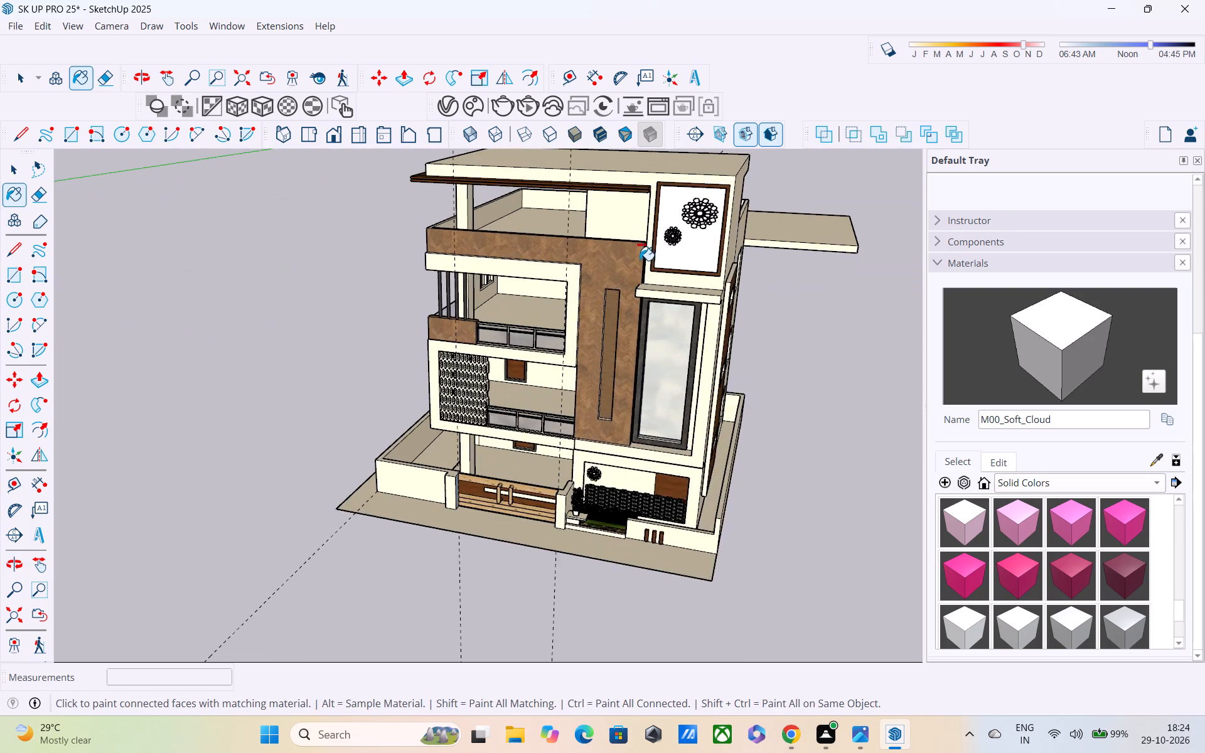
scroll(640, 260, up, 3)
middle_drag(634, 251, 601, 220)
scroll(602, 245, down, 3)
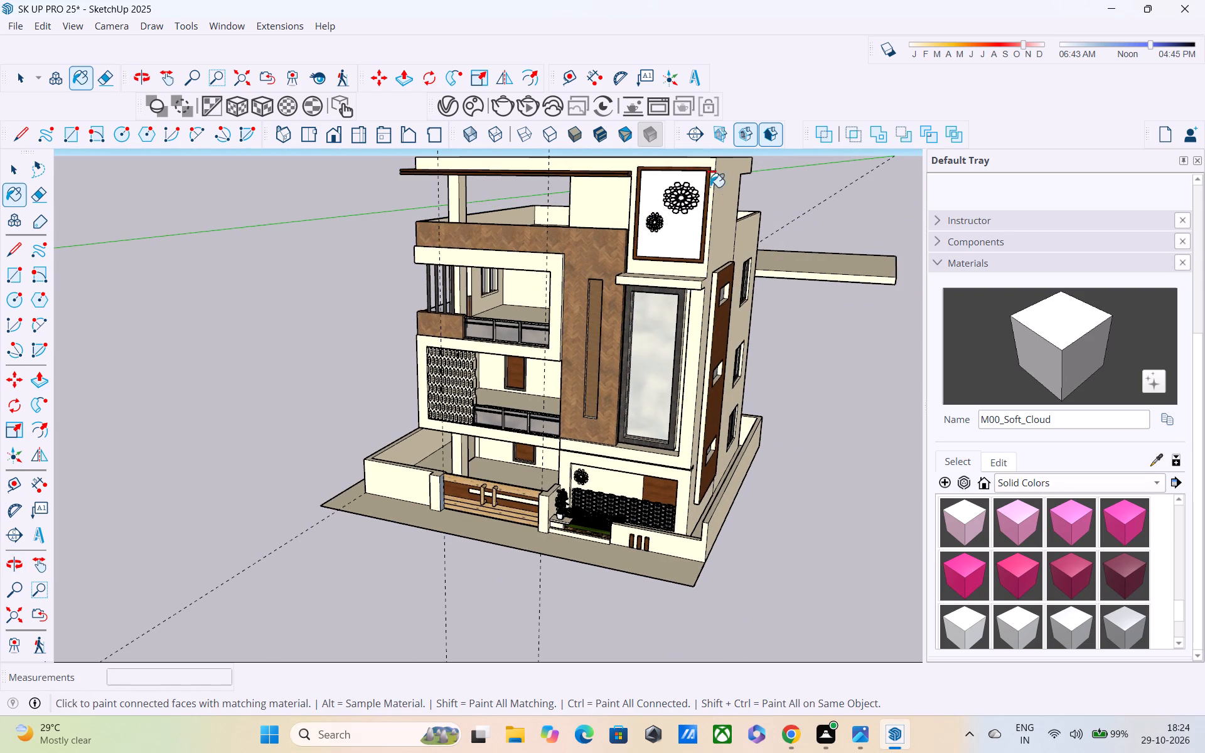
middle_drag(730, 210, 637, 135)
click(692, 201)
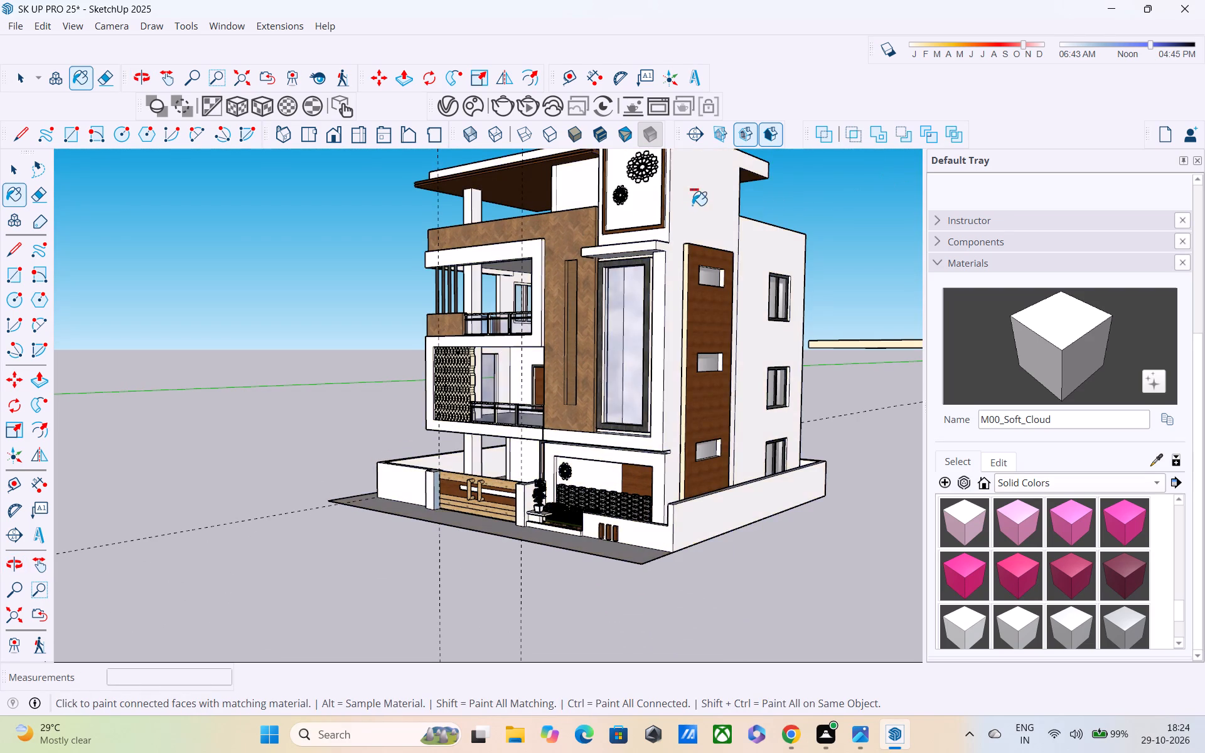
Delete the stray flat slab lying apart from the house on its far side.
middle_drag(691, 216, 733, 248)
scroll(740, 245, up, 1)
scroll(740, 244, down, 7)
scroll(756, 272, up, 1)
middle_drag(778, 300, 635, 302)
scroll(641, 307, down, 6)
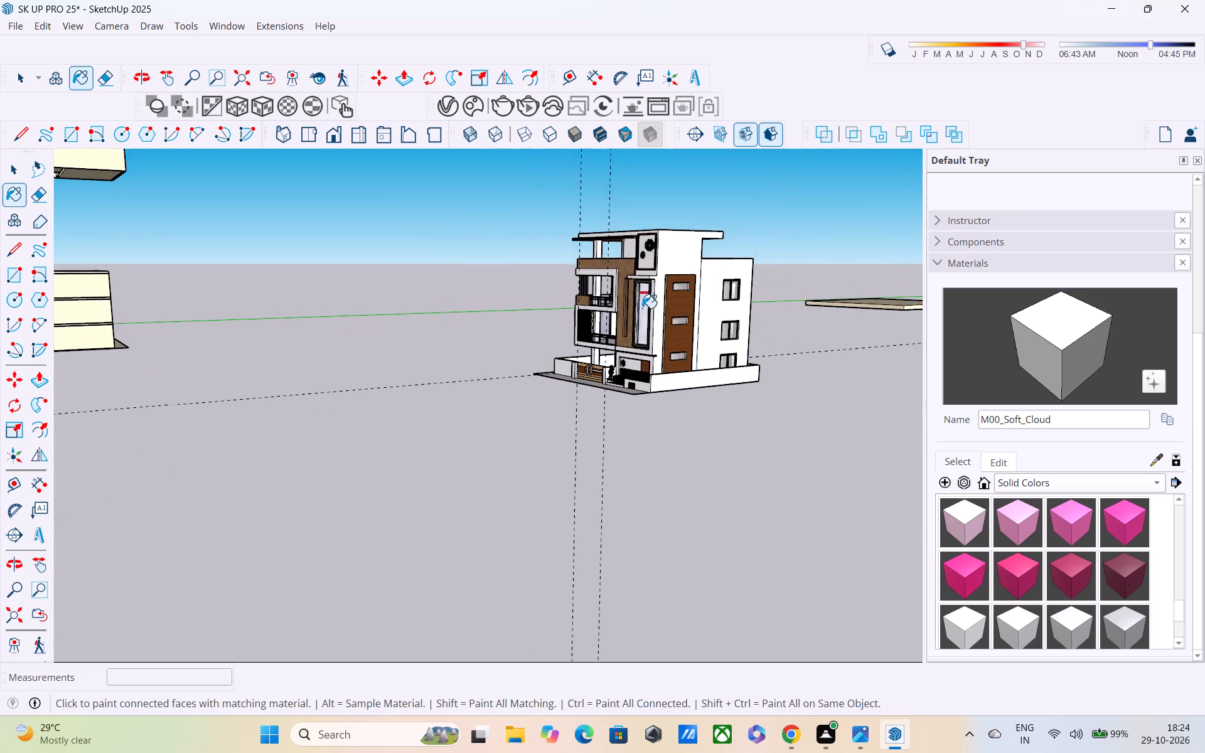
scroll(655, 304, up, 1)
key(space)
click(886, 304)
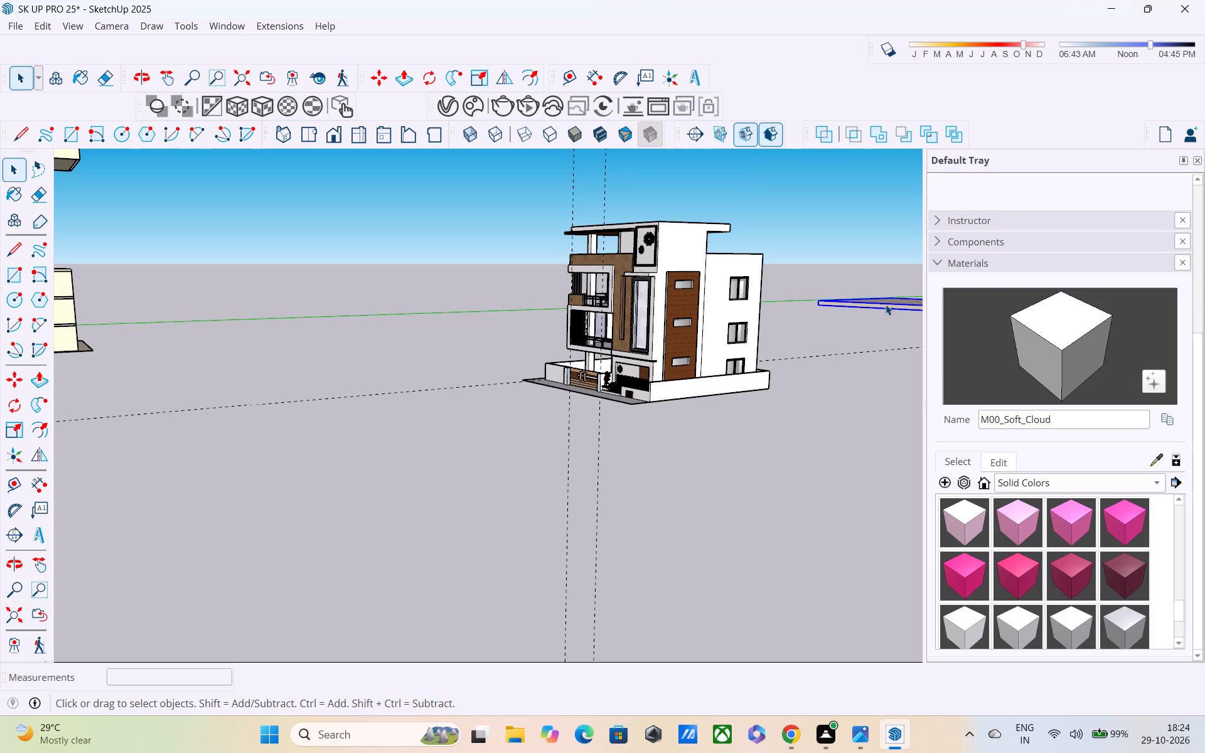
key(Delete)
Delete the two vertical dashed guide lines crossing the house.
scroll(840, 307, down, 3)
middle_drag(606, 329, 747, 255)
scroll(755, 246, up, 1)
scroll(753, 242, down, 1)
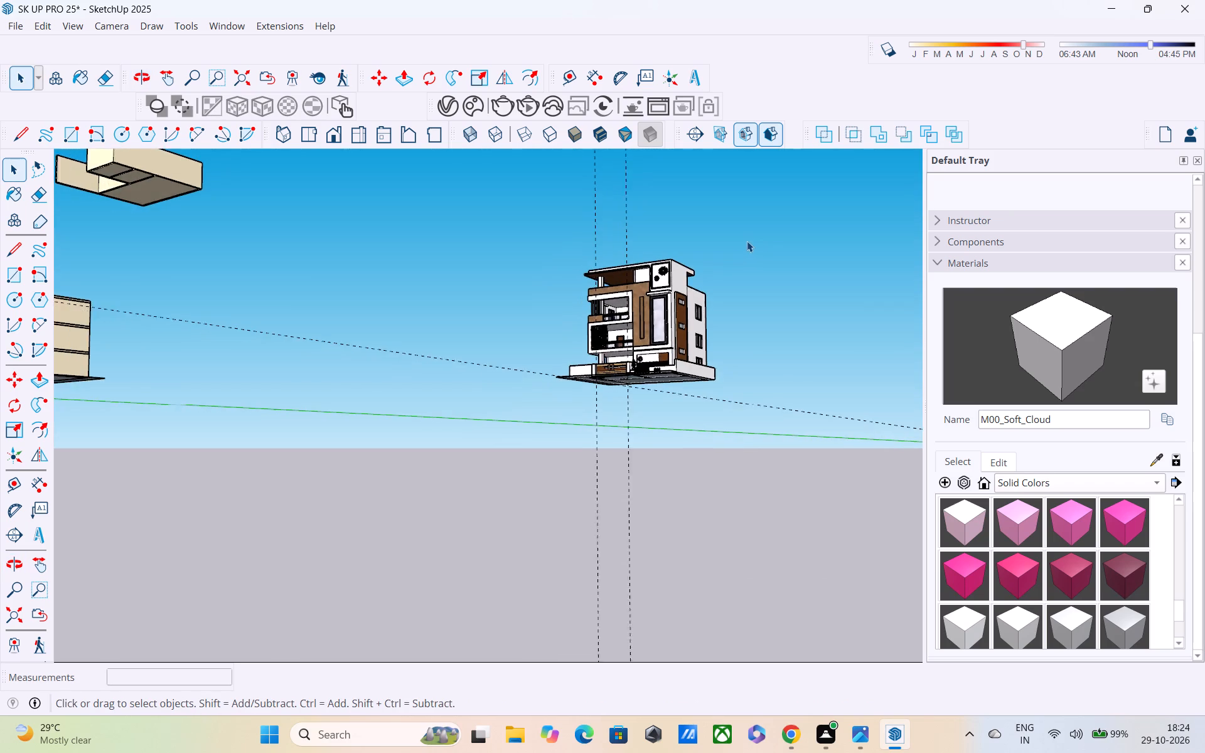
scroll(747, 241, down, 2)
drag(685, 192, 410, 221)
key(Delete)
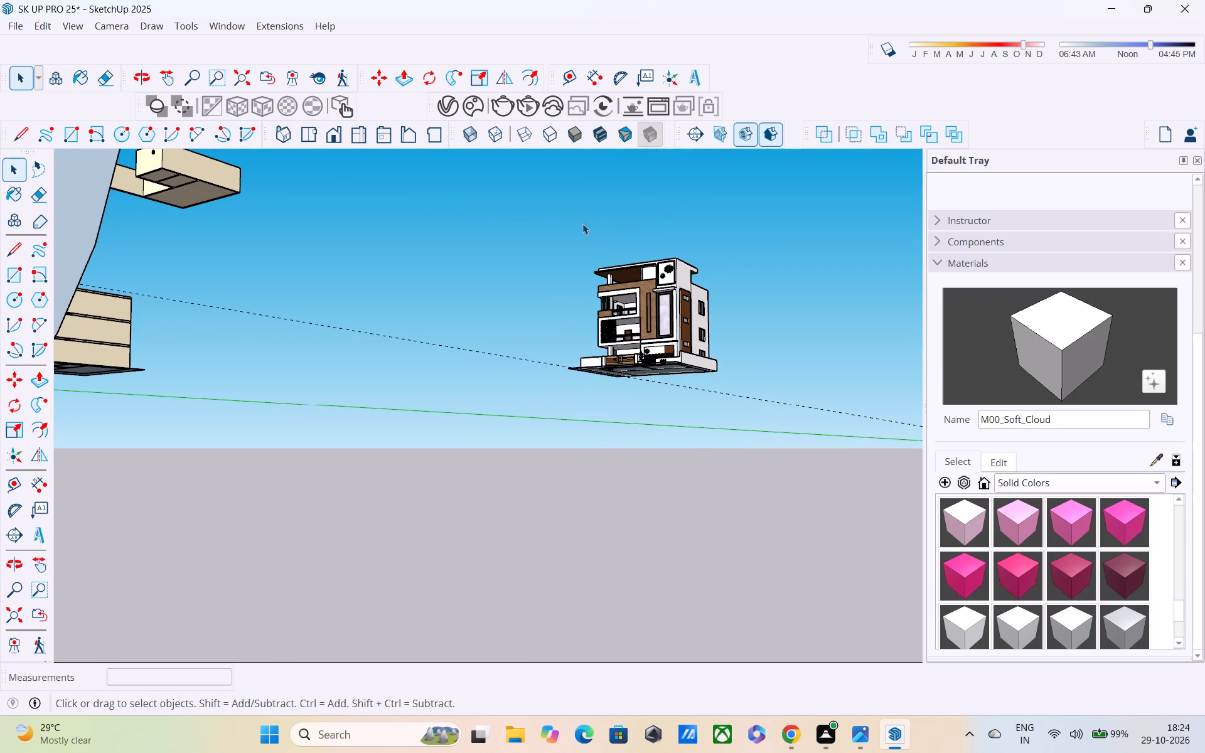
Save the model, purging its unused items.
scroll(582, 226, down, 5)
middle_drag(590, 239, 699, 334)
middle_drag(476, 237, 514, 415)
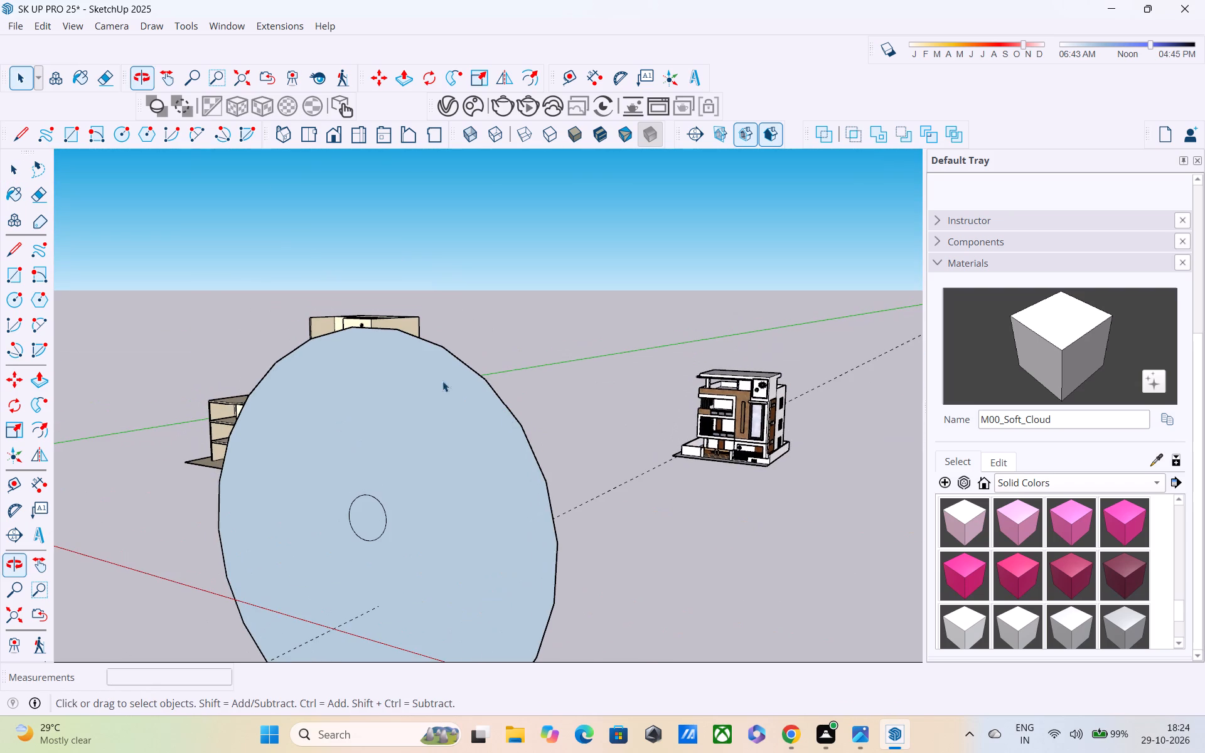
key(ctrl+s)
click(542, 479)
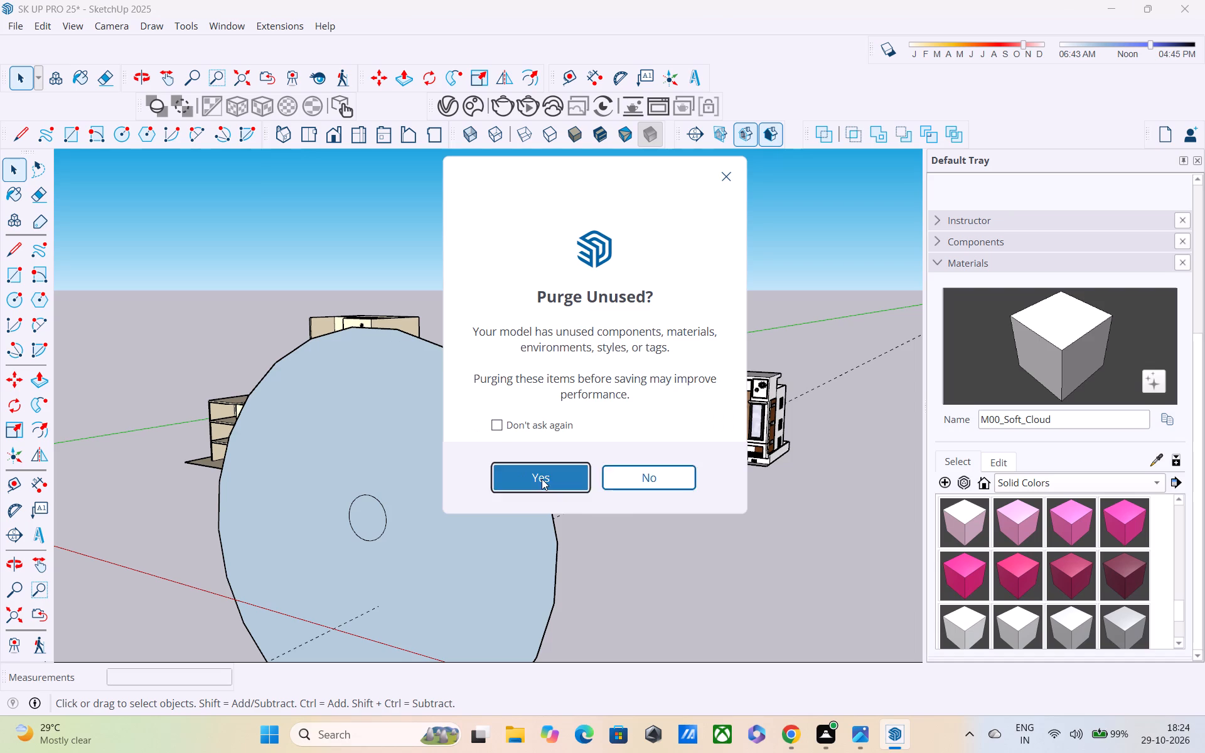
Delete the large disc's outer face and the low beige block behind it.
drag(254, 306, 375, 441)
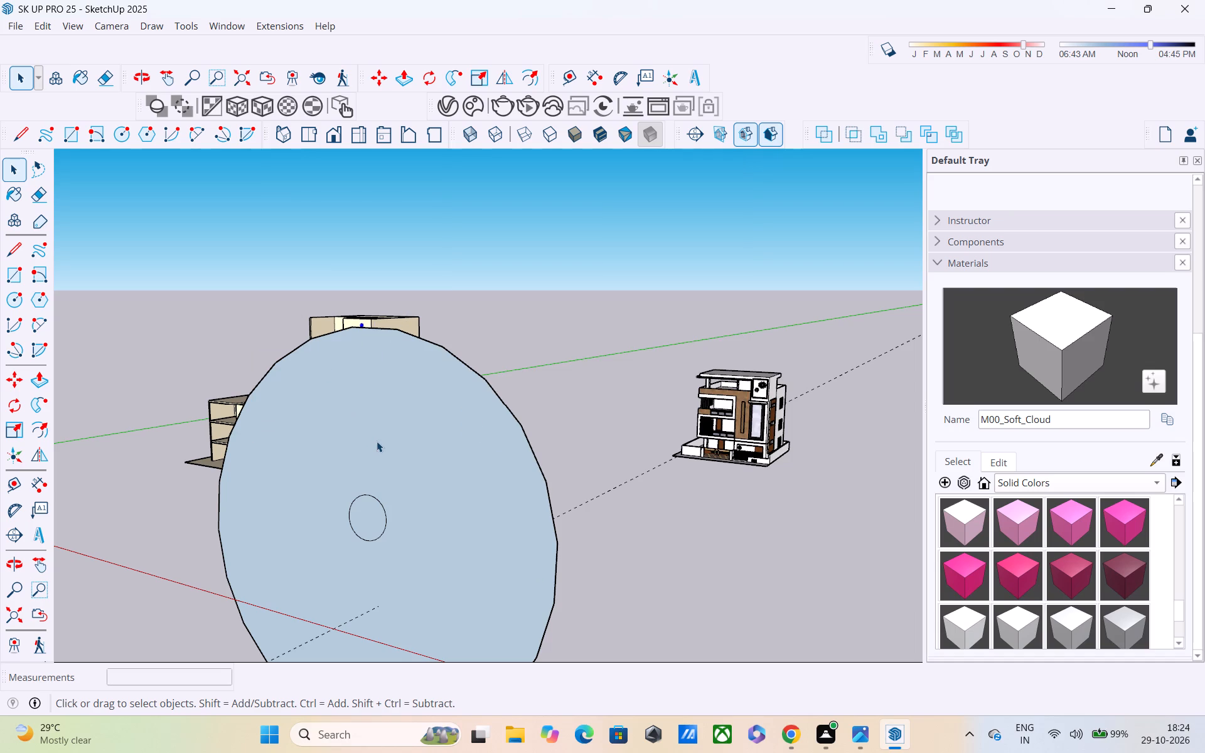
click(377, 441)
key(Delete)
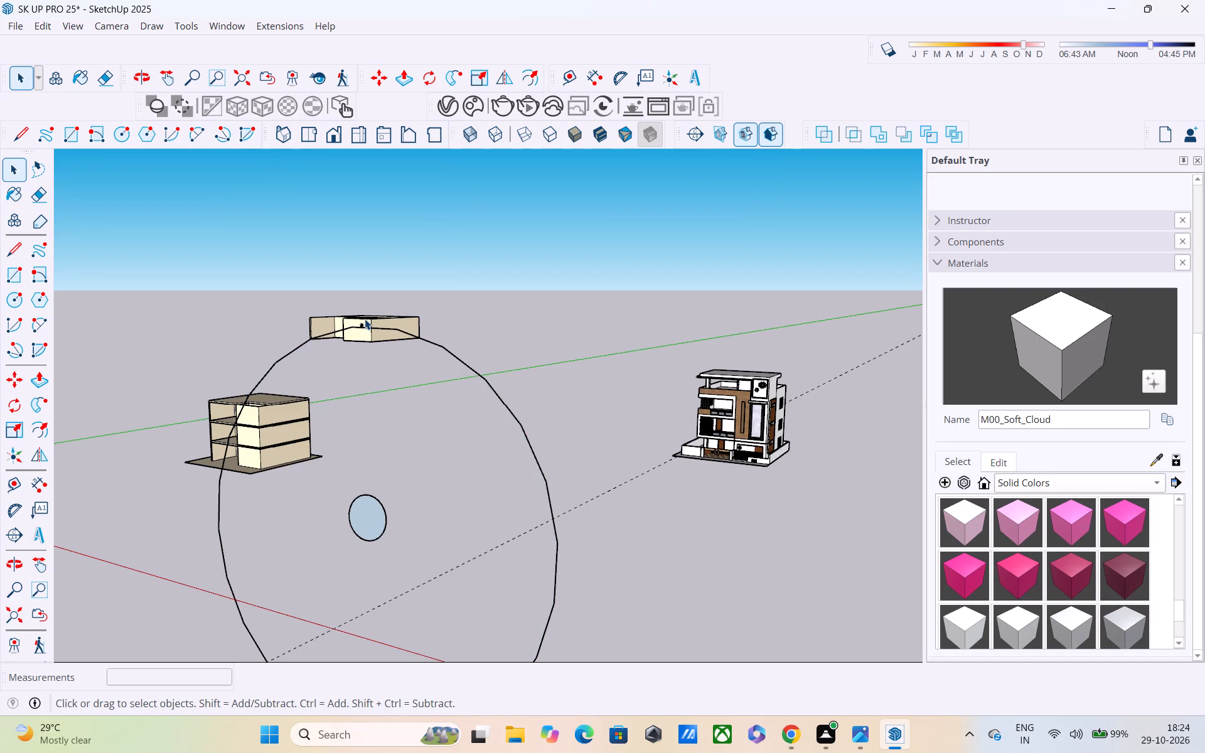
click(364, 318)
key(Delete)
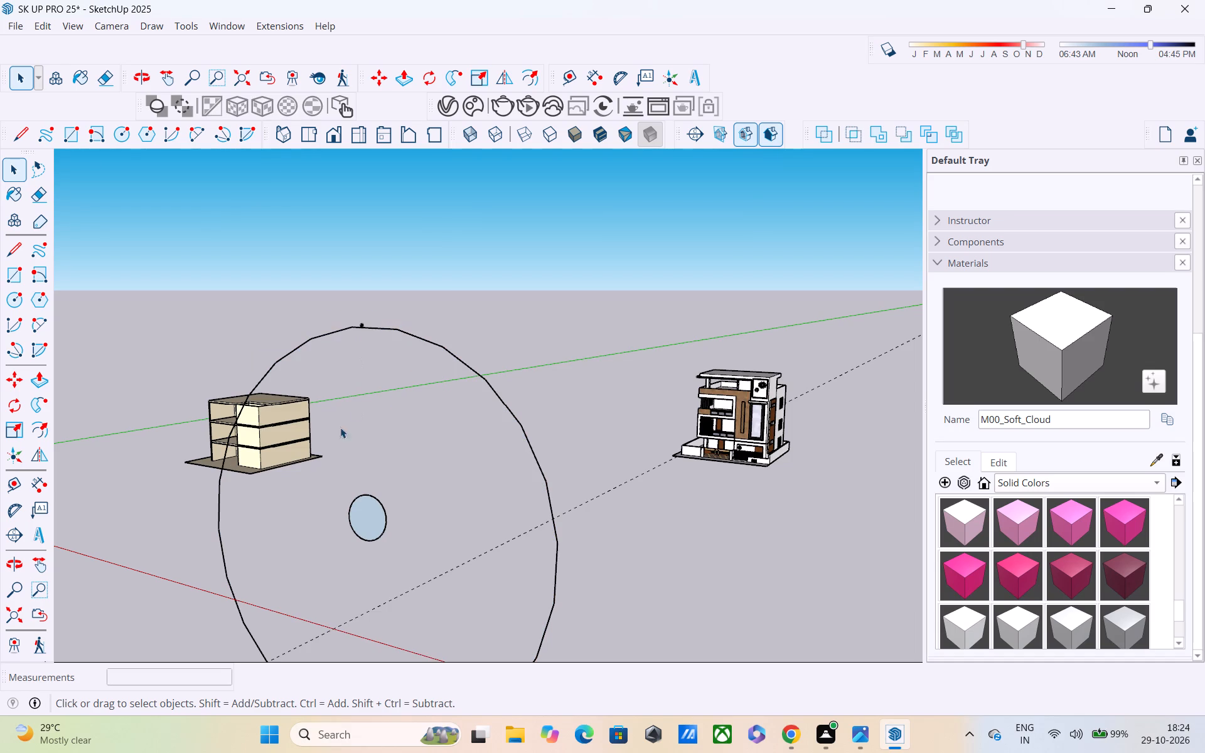
Delete the plain beige three-storey building mass standing apart from the finished house.
click(283, 407)
triple_click(281, 428)
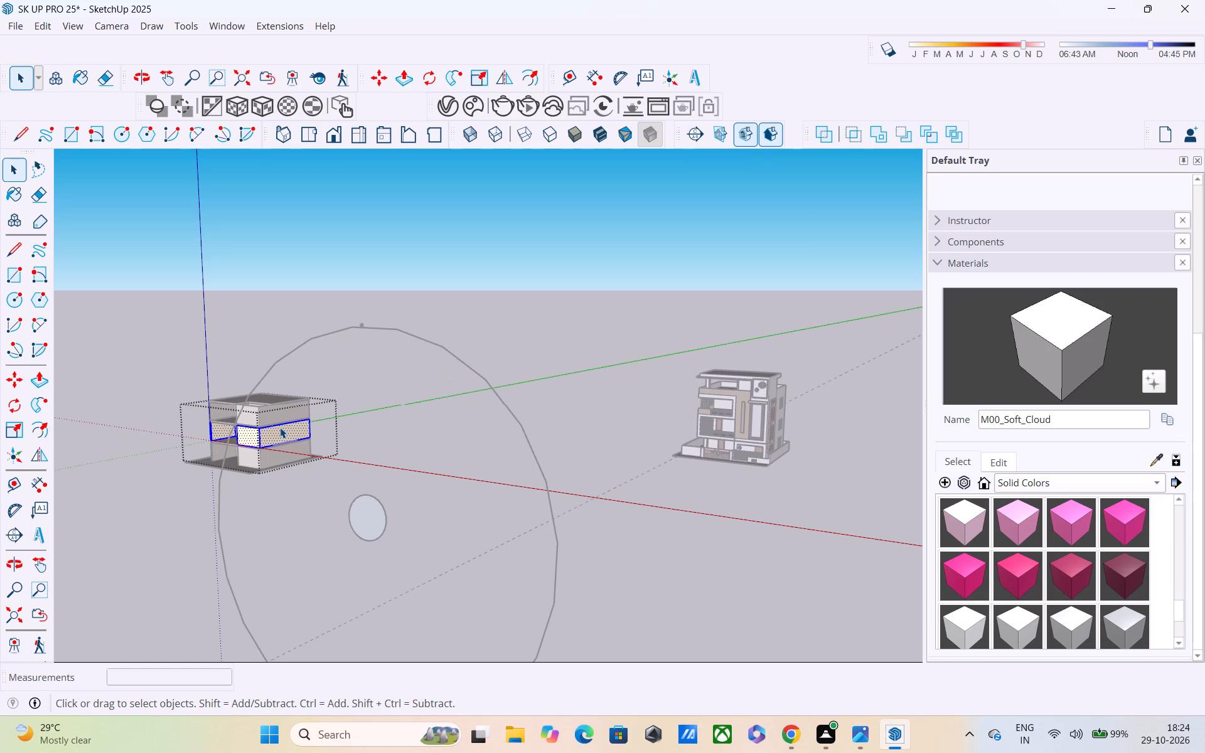
click(311, 373)
drag(142, 358, 348, 516)
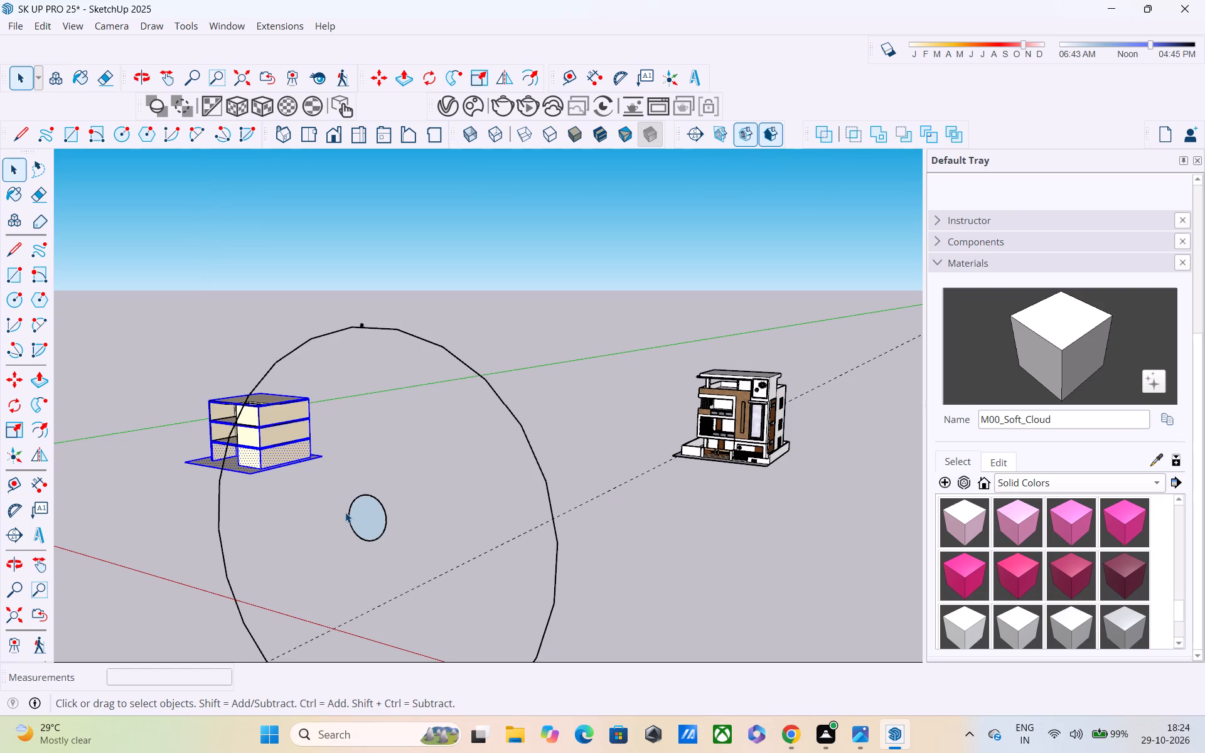
key(Delete)
Delete the outline of the large circle.
drag(338, 439, 385, 616)
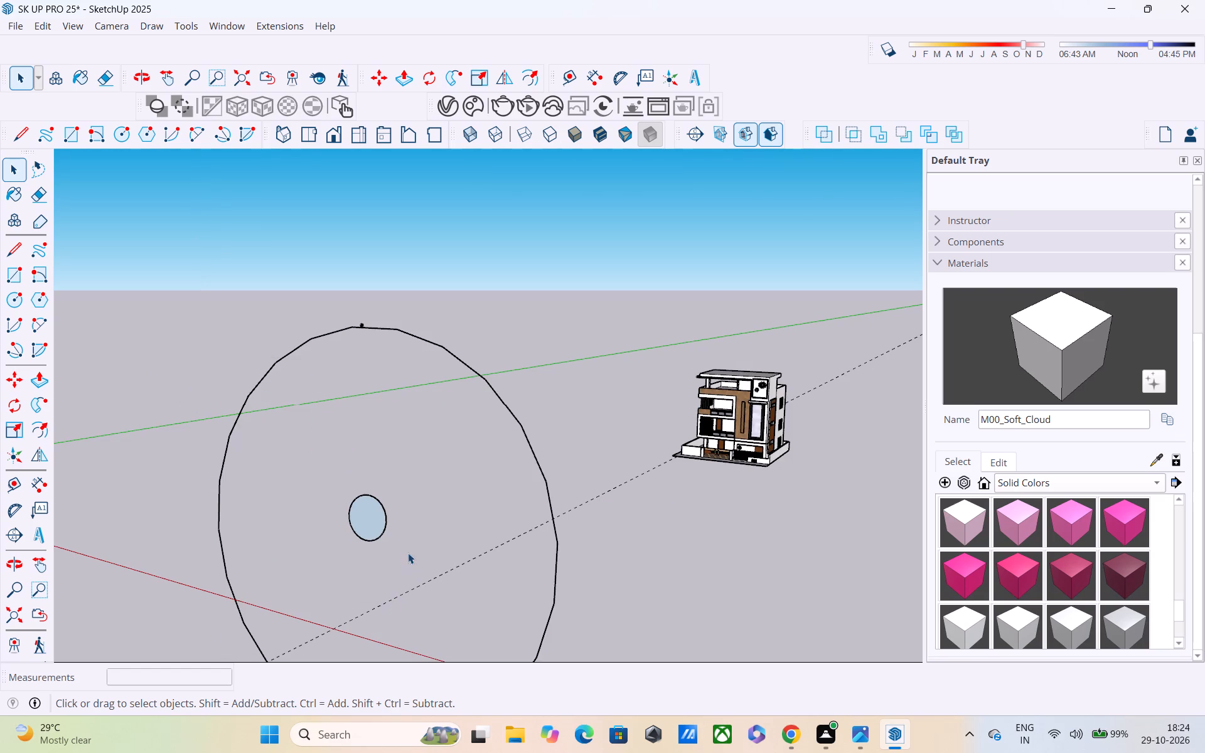
scroll(408, 550, down, 6)
click(467, 477)
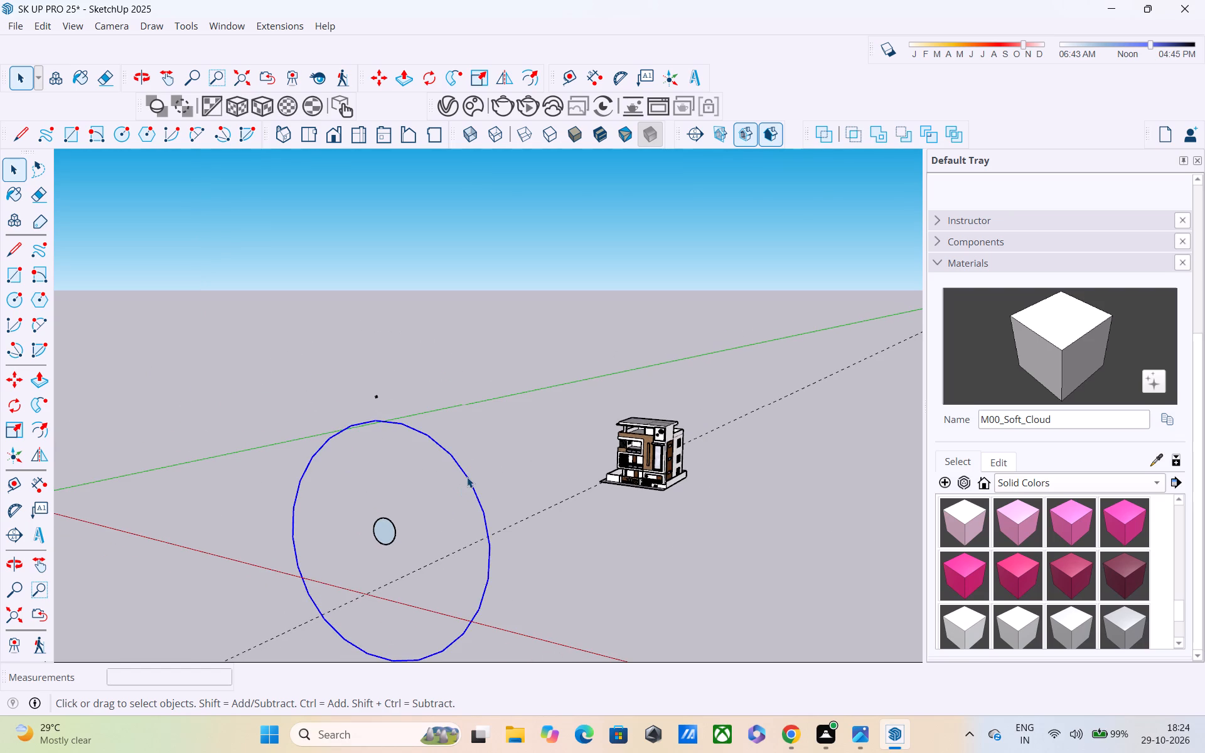
key(Delete)
Delete the face and outline of the small circle left on the ground area.
click(384, 515)
click(383, 525)
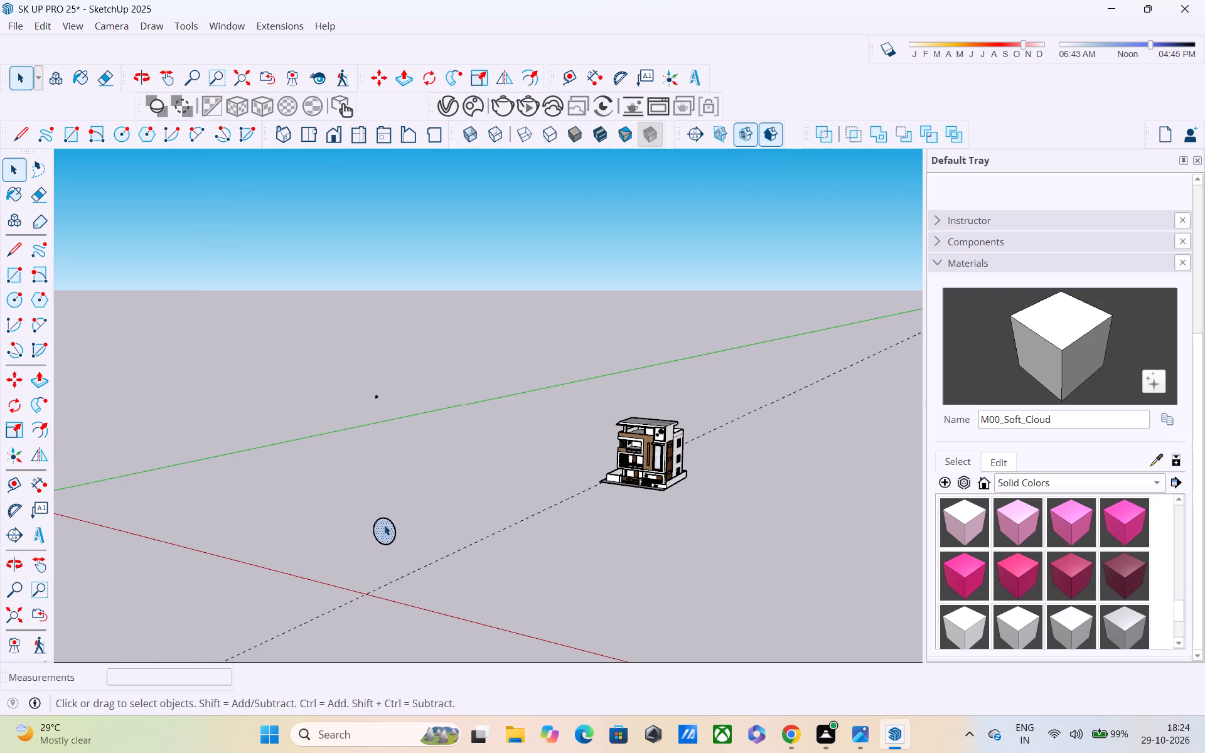
key(Delete)
drag(356, 484, 434, 592)
key(Delete)
Delete the tiny stray object remaining above the removed circles.
drag(354, 382, 387, 468)
key(Delete)
Delete the remaining dashed guide line running past the house.
scroll(390, 463, down, 5)
scroll(431, 457, up, 1)
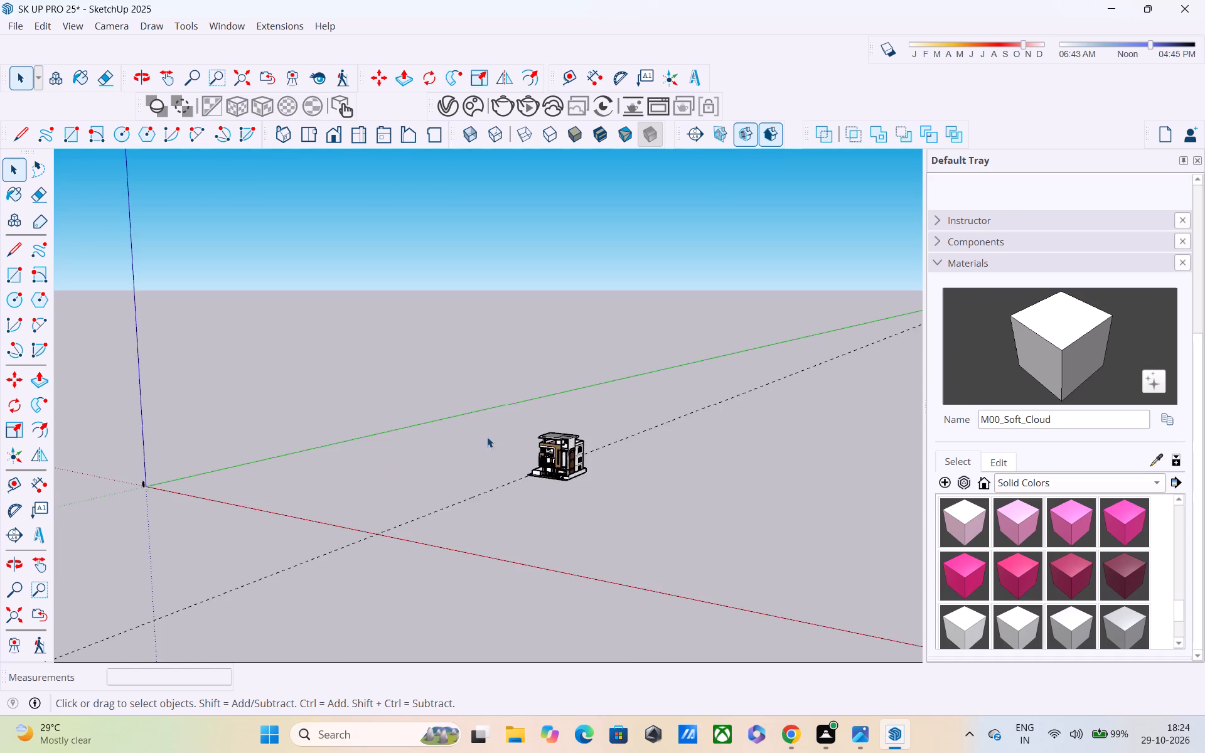
middle_drag(501, 437, 736, 365)
scroll(683, 403, up, 9)
middle_drag(468, 510, 397, 587)
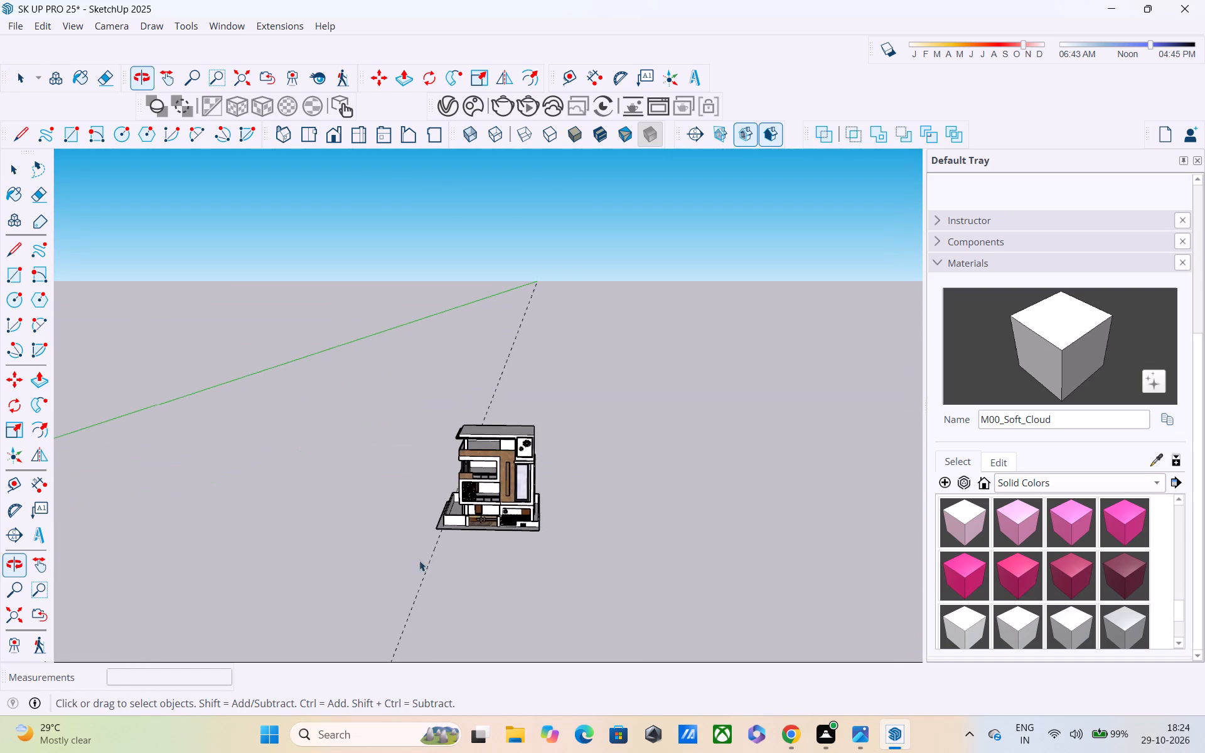
scroll(429, 549, up, 4)
click(431, 563)
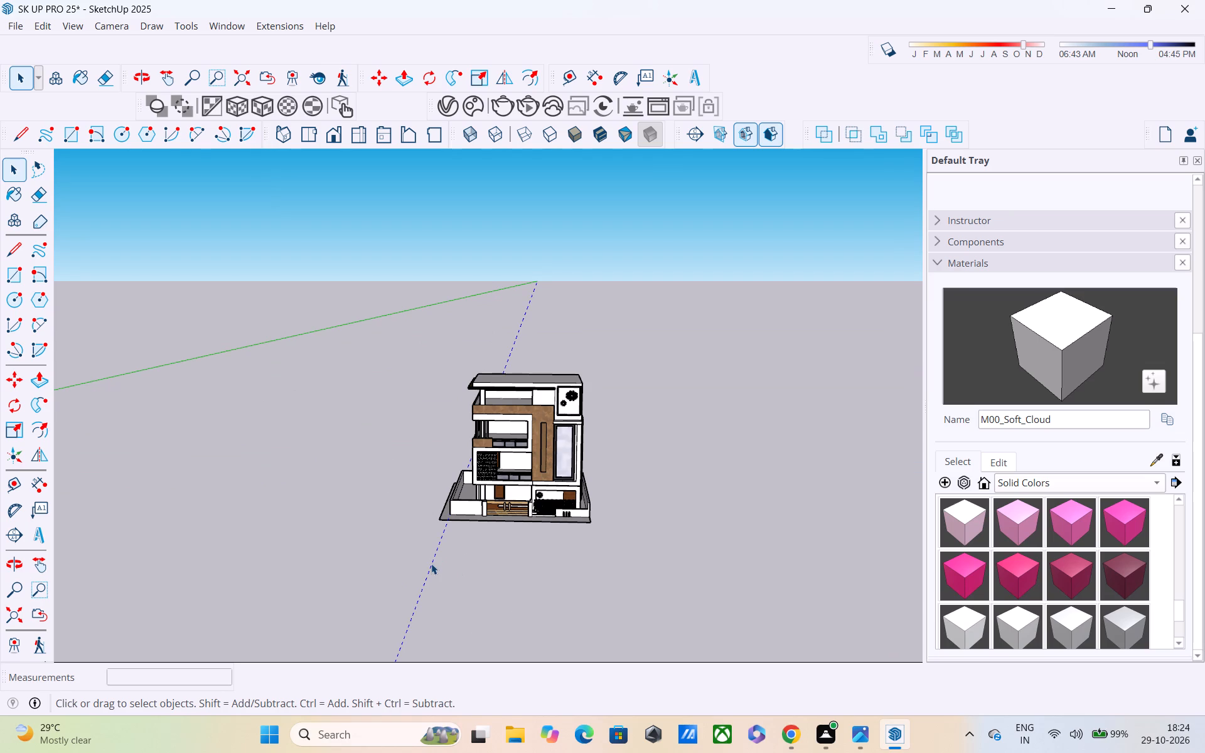
key(Delete)
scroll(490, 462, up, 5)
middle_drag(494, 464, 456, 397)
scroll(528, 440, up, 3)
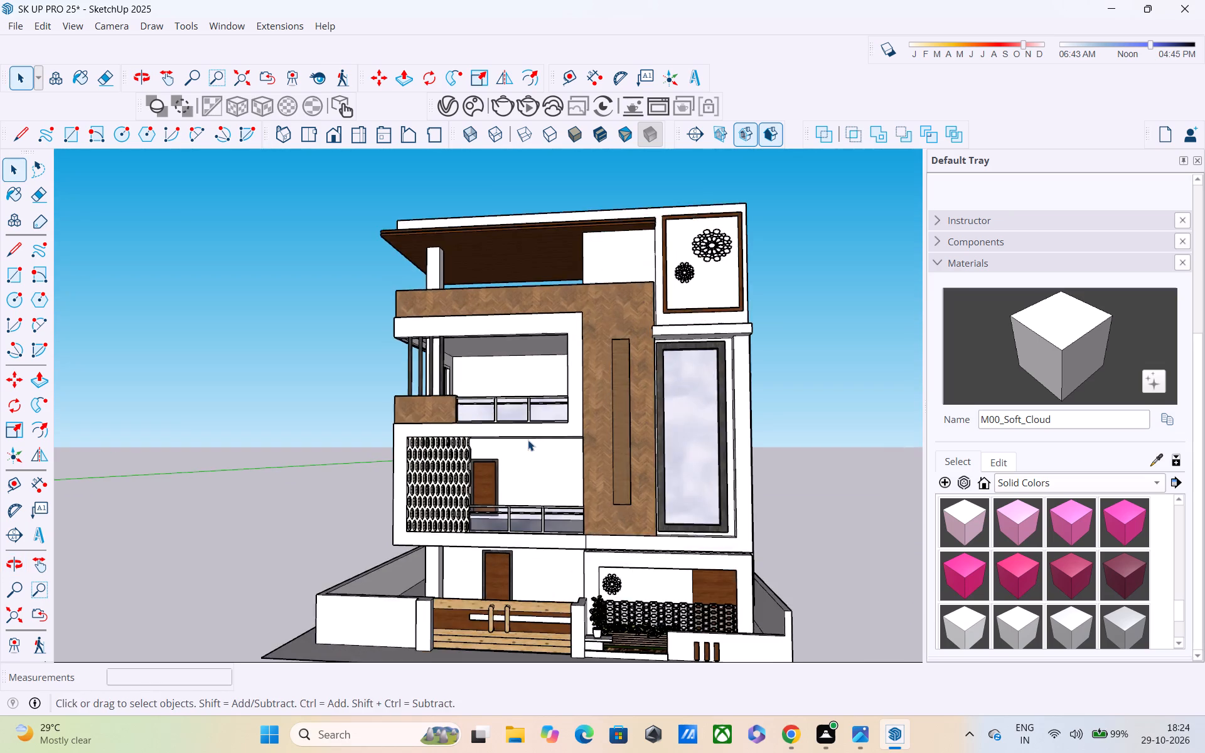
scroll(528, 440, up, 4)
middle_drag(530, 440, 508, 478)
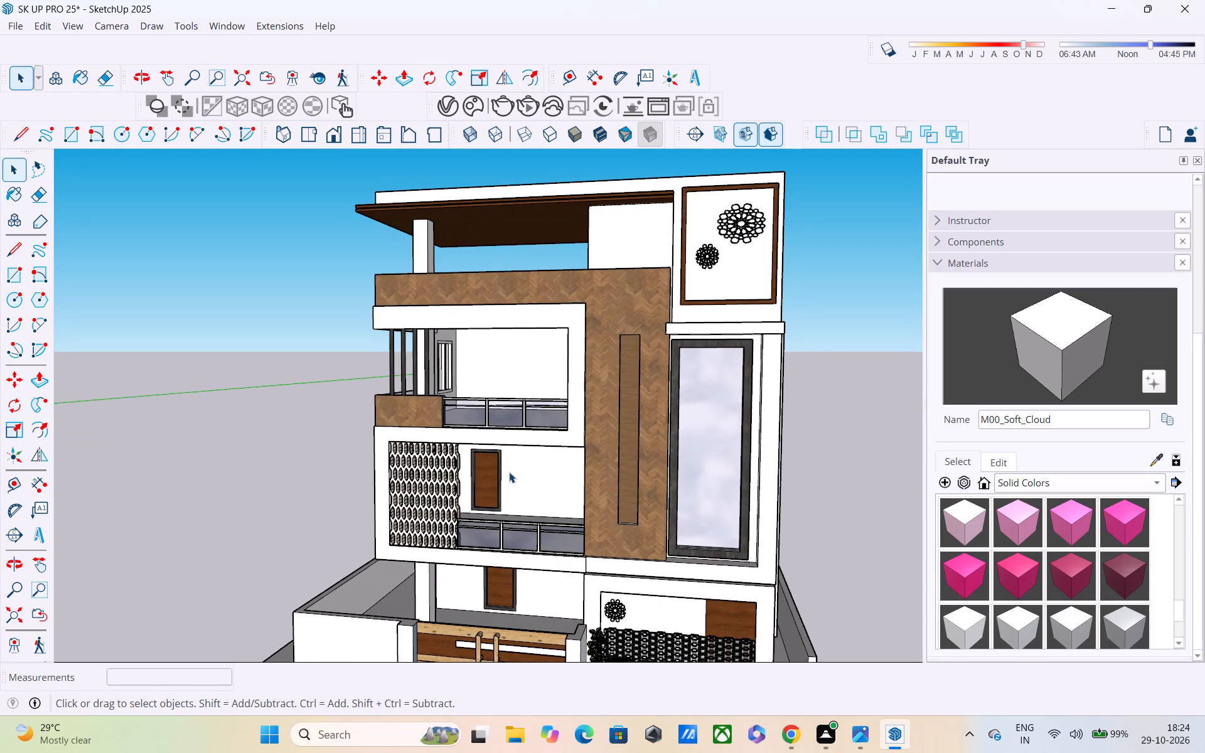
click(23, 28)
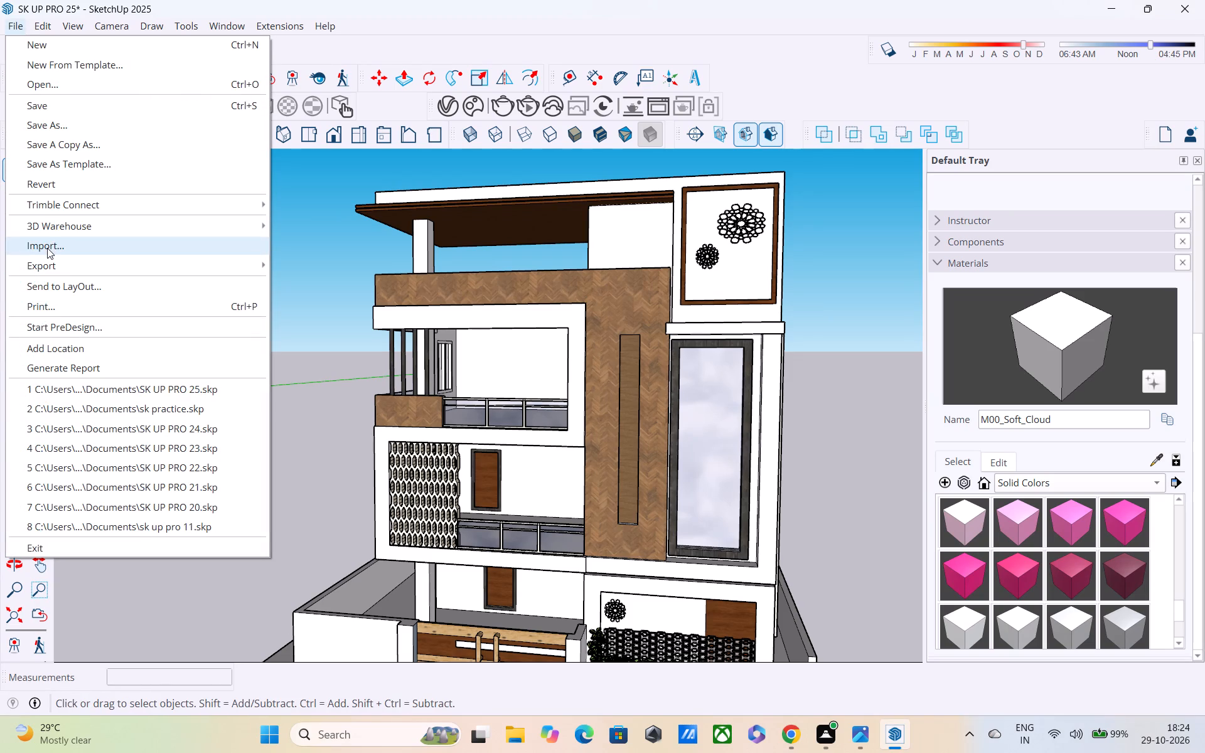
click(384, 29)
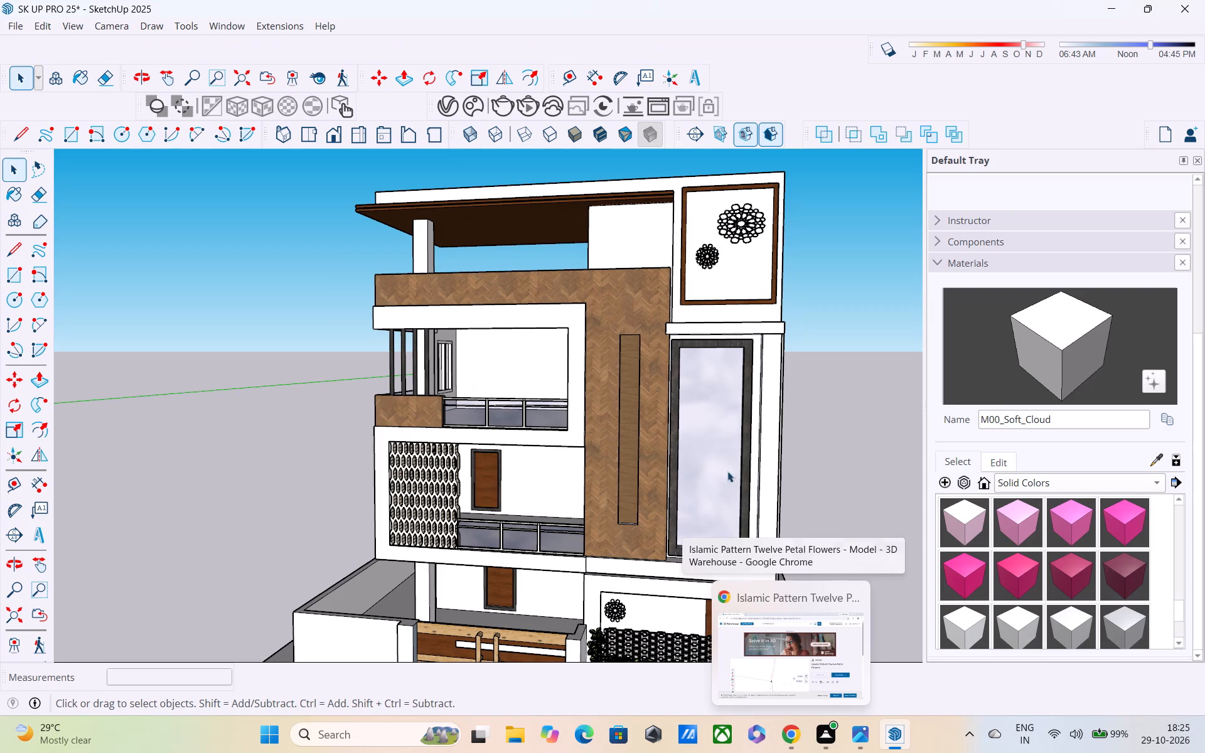
Switch to 3D Warehouse in Chrome and search the models for SOFA.
click(796, 660)
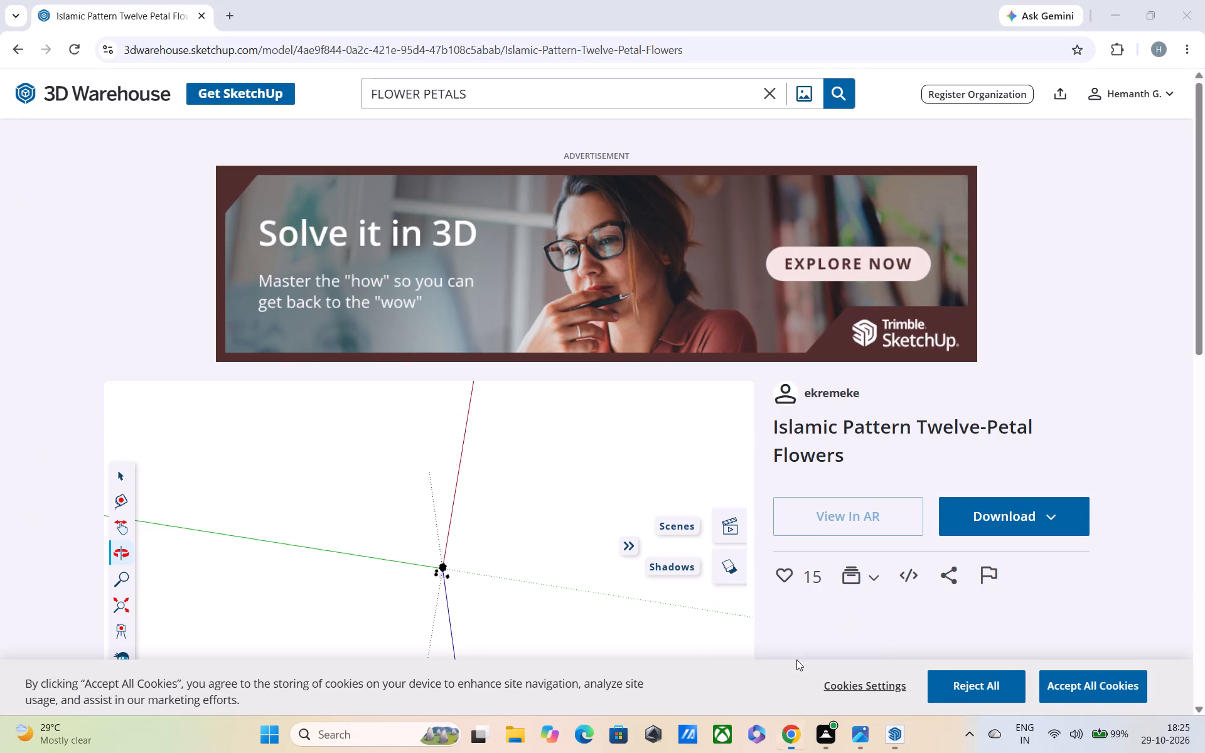
click(590, 91)
key(BackSpace)
key(BackSpace)
key(BackSpace)
key(BackSpace)
key(BackSpace)
key(BackSpace)
key(BackSpace)
key(BackSpace)
key(BackSpace)
key(BackSpace)
key(BackSpace)
key(BackSpace)
key(BackSpace)
key(BackSpace)
key(BackSpace)
key(BackSpace)
key(BackSpace)
key(BackSpace)
key(BackSpace)
key(BackSpace)
text(SO)
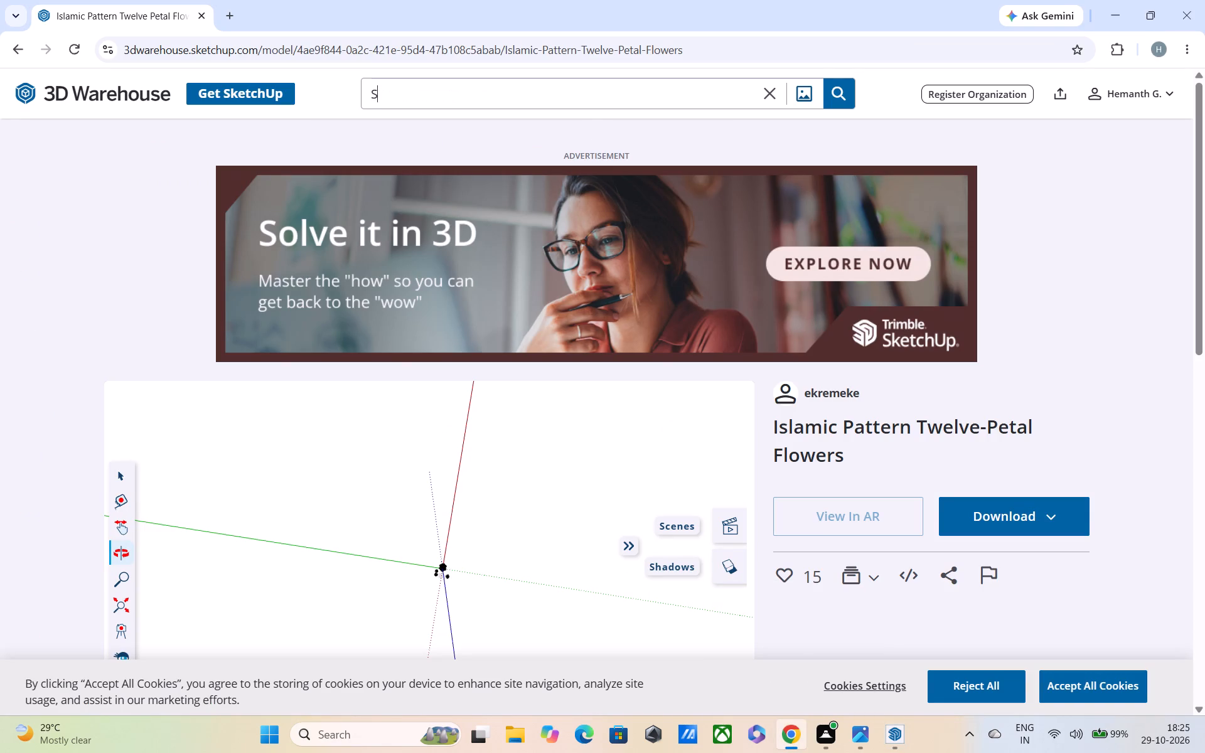
text(FA)
key(Return)
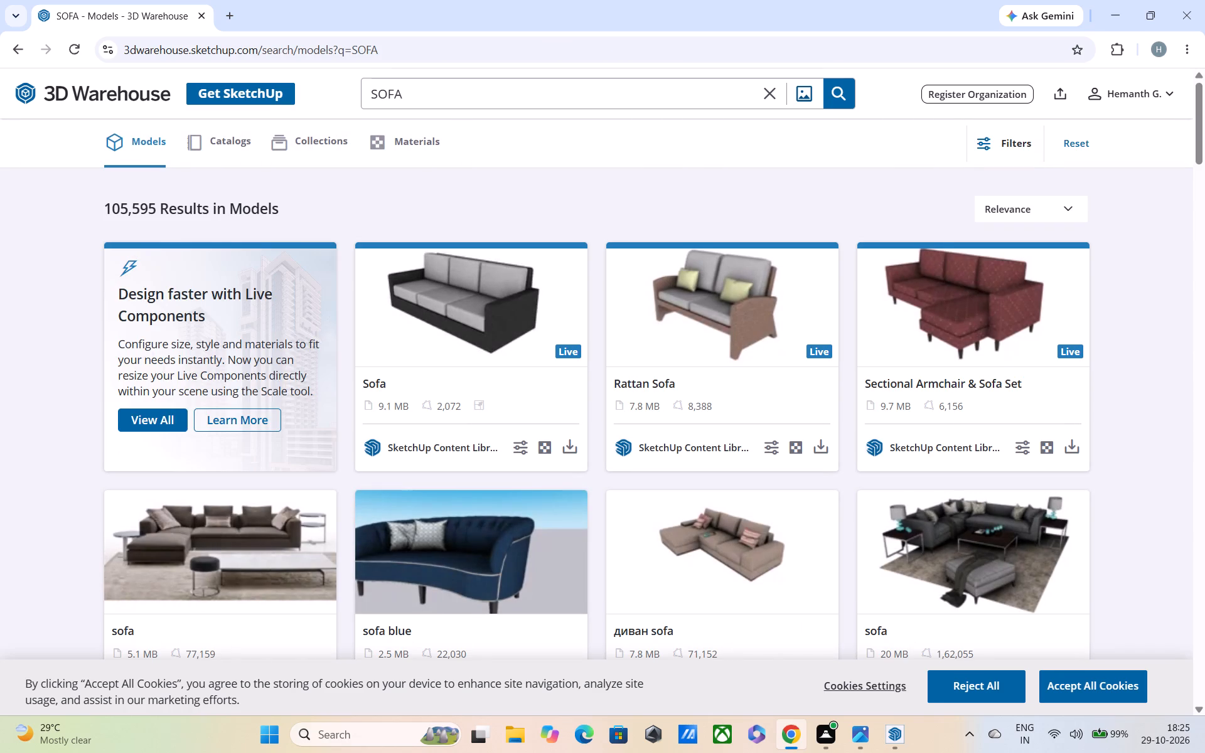
Download the brown sectional sofa with side table, stool and coffee table as a SketchUp file.
scroll(759, 525, down, 1)
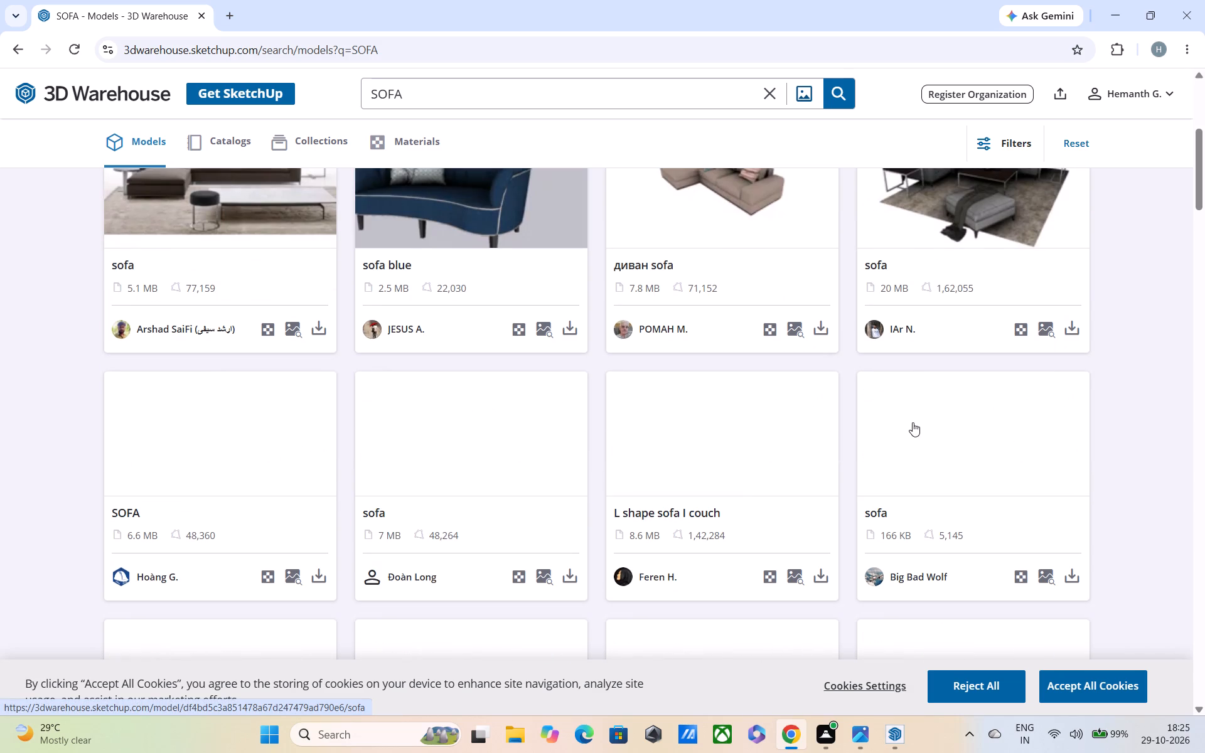
scroll(914, 416, up, 1)
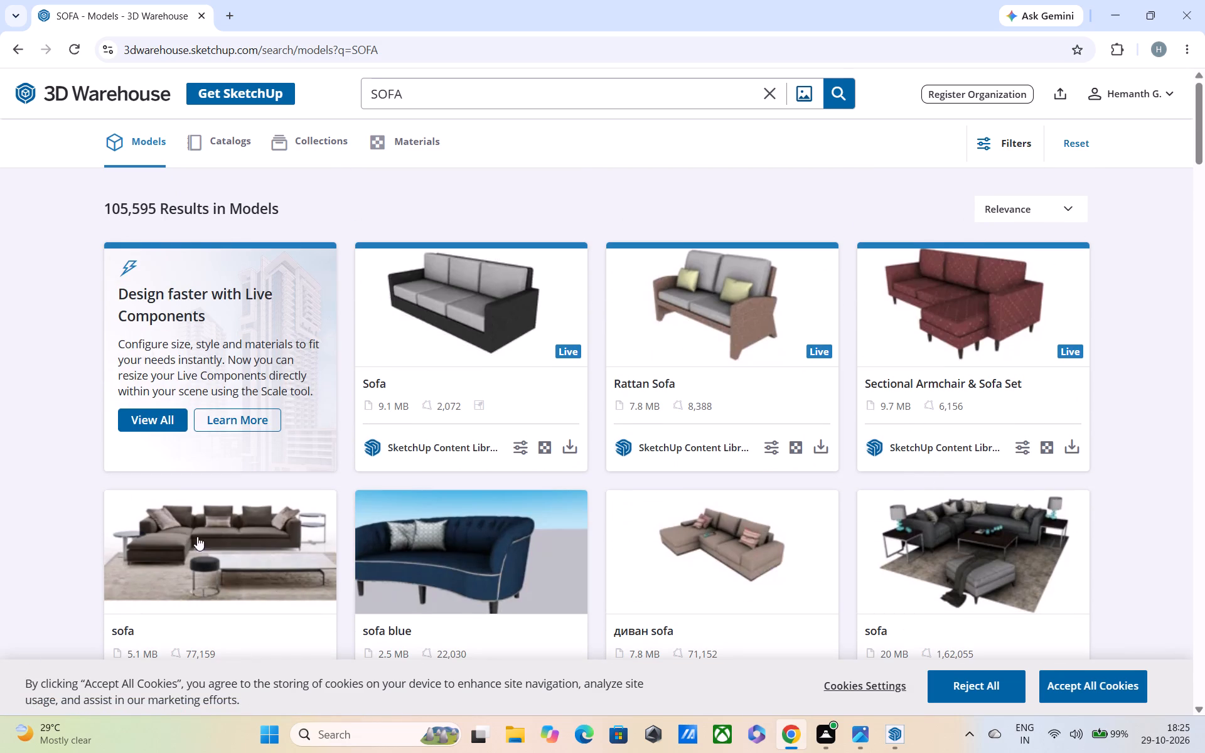
click(198, 572)
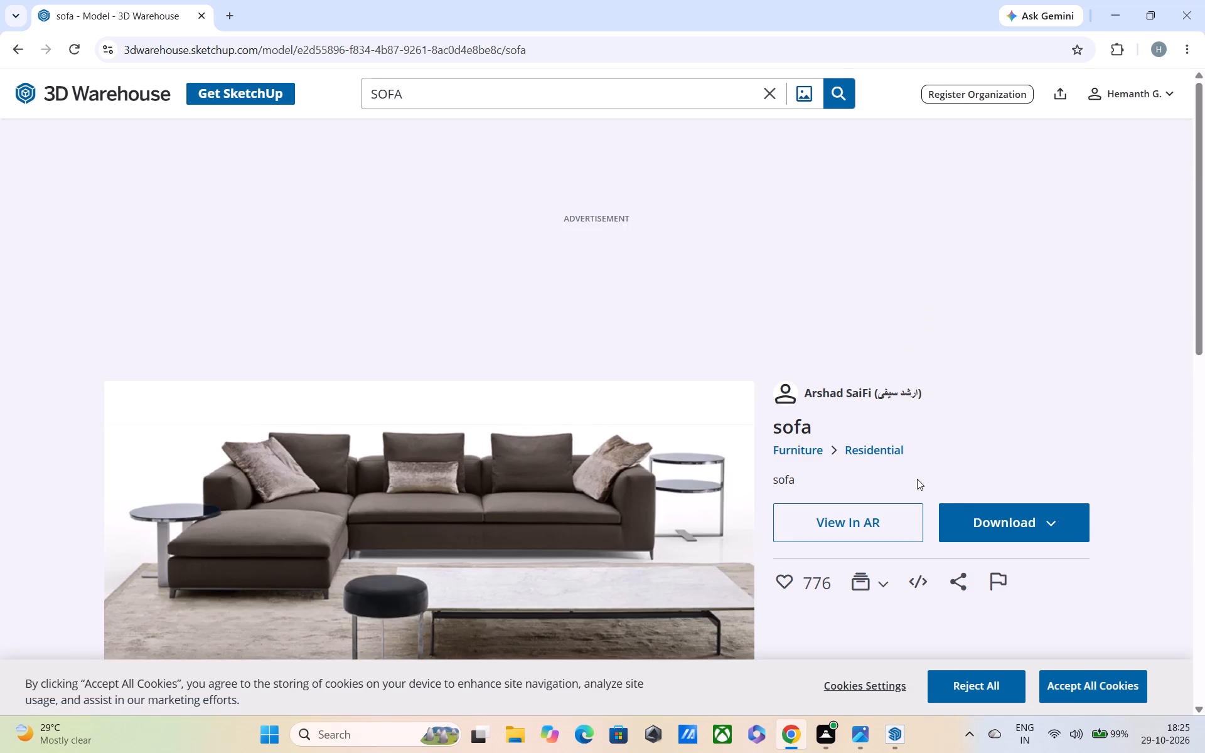
click(972, 514)
scroll(971, 498, down, 1)
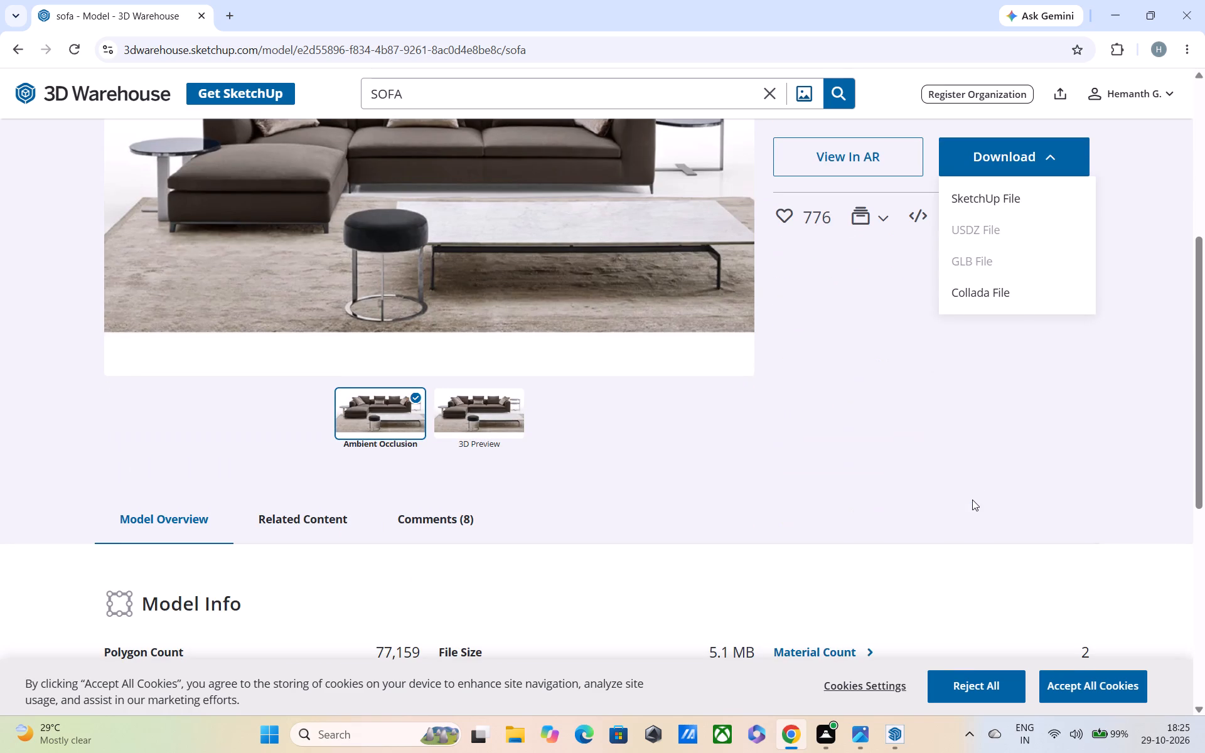
click(990, 204)
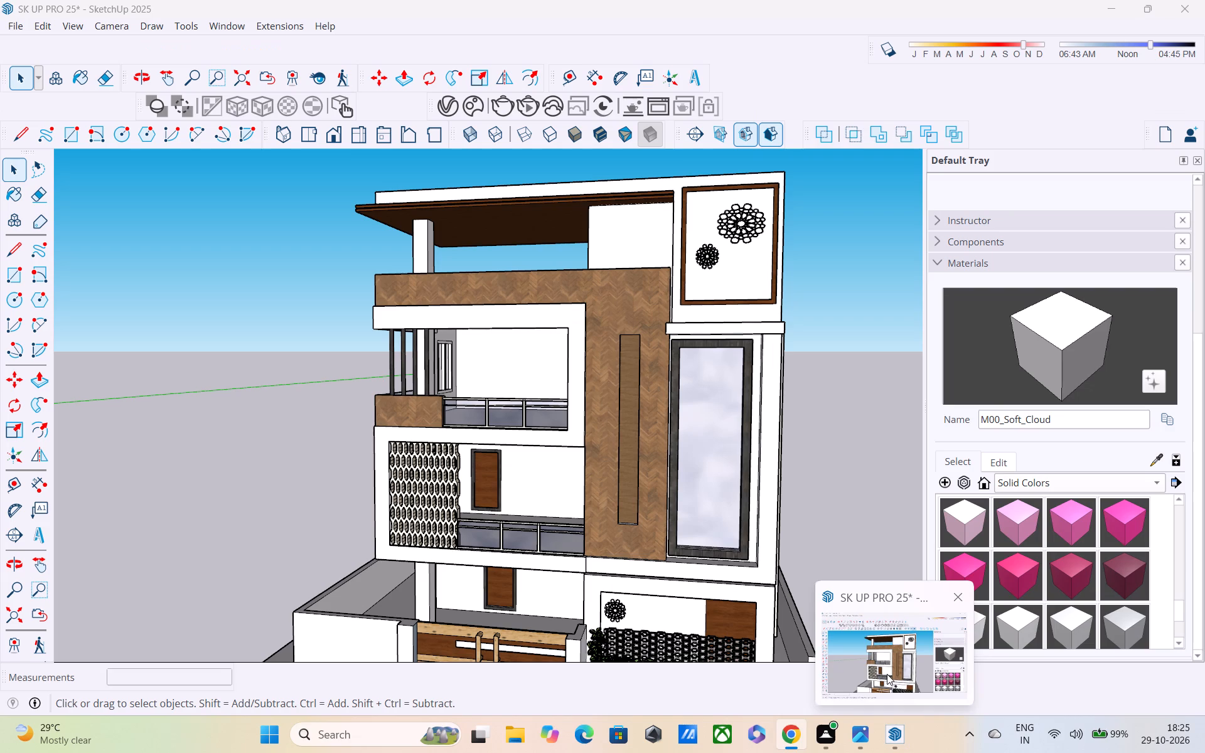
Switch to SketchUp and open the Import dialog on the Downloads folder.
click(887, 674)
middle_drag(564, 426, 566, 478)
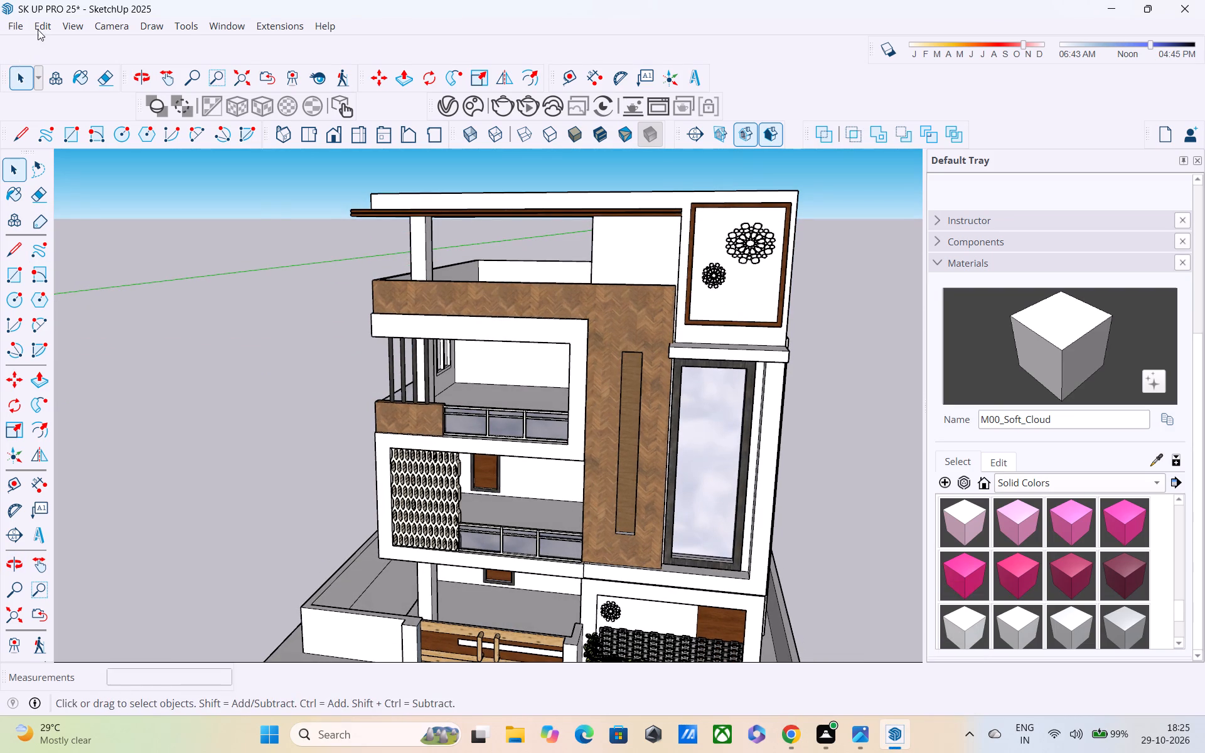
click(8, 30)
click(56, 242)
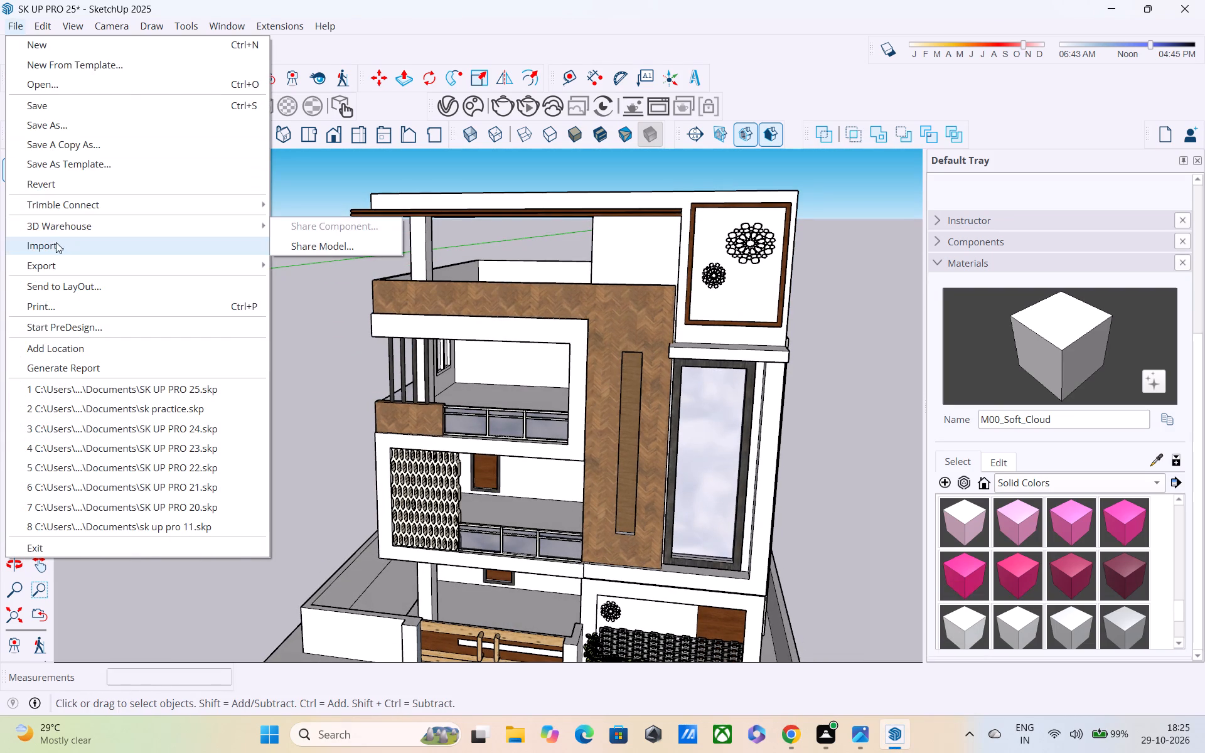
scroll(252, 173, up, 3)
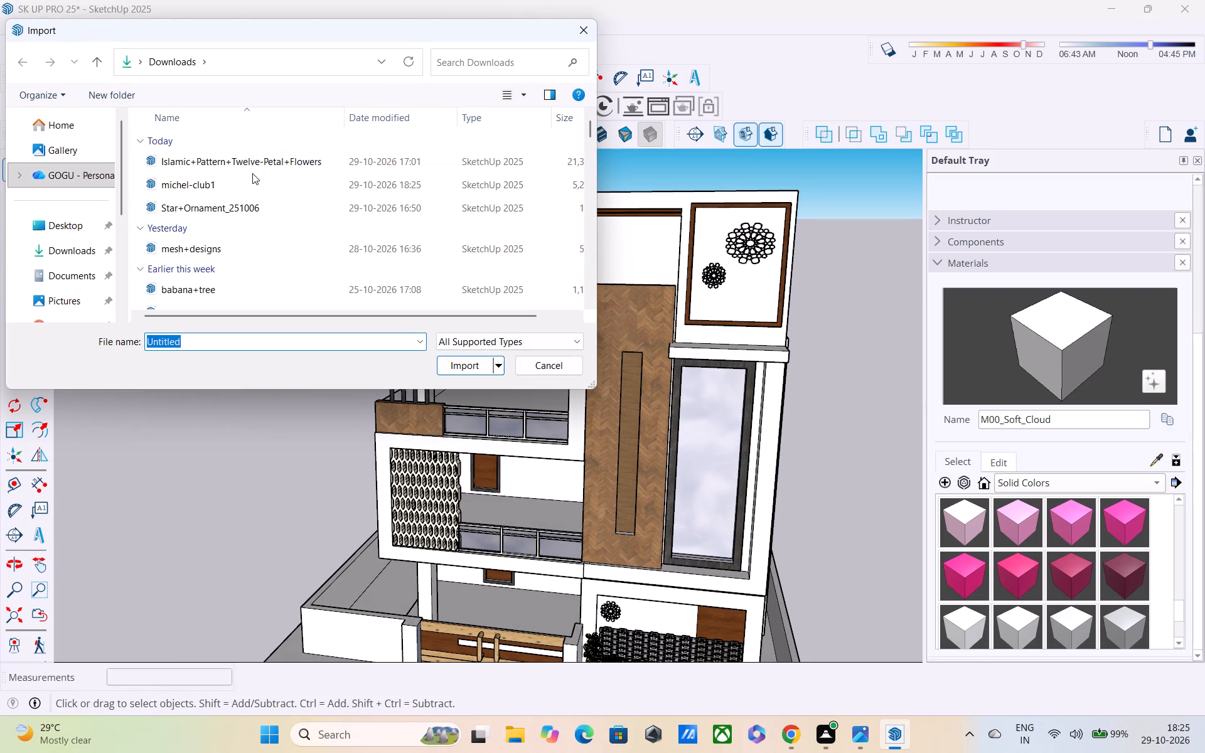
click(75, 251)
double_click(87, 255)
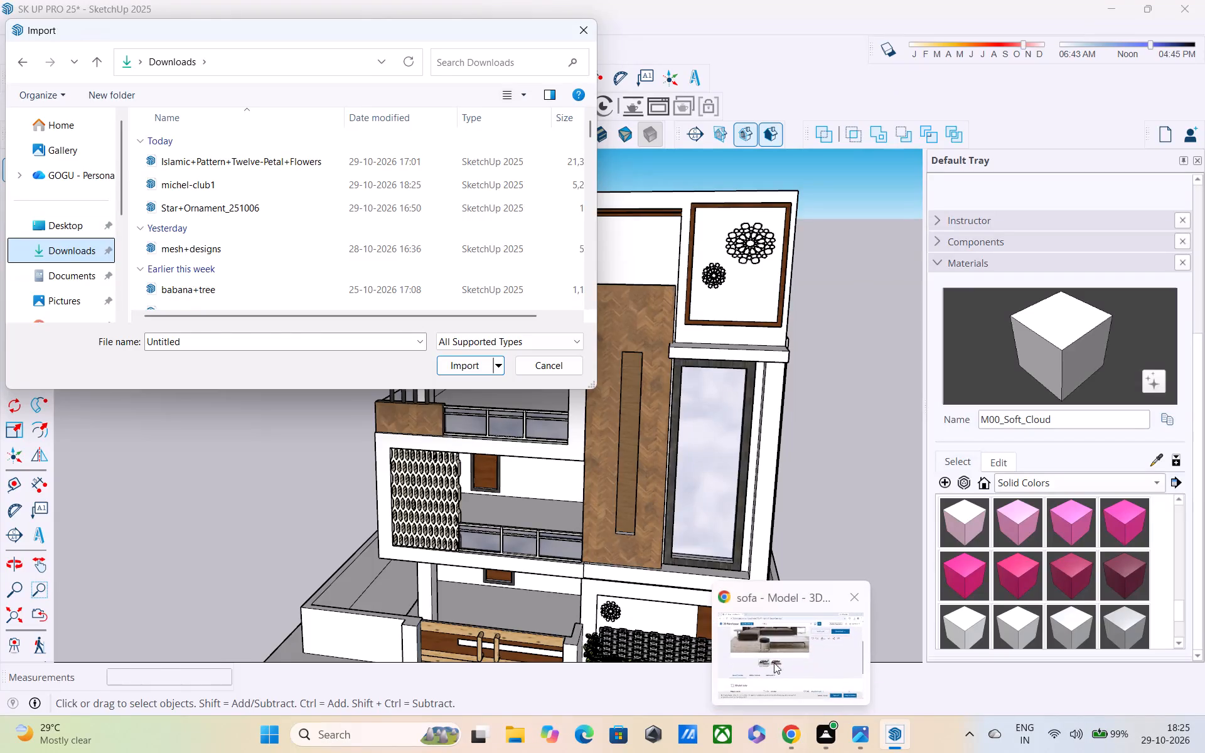
Switch to Chrome and check the recent download history for the sofa file.
click(773, 656)
scroll(941, 189, up, 2)
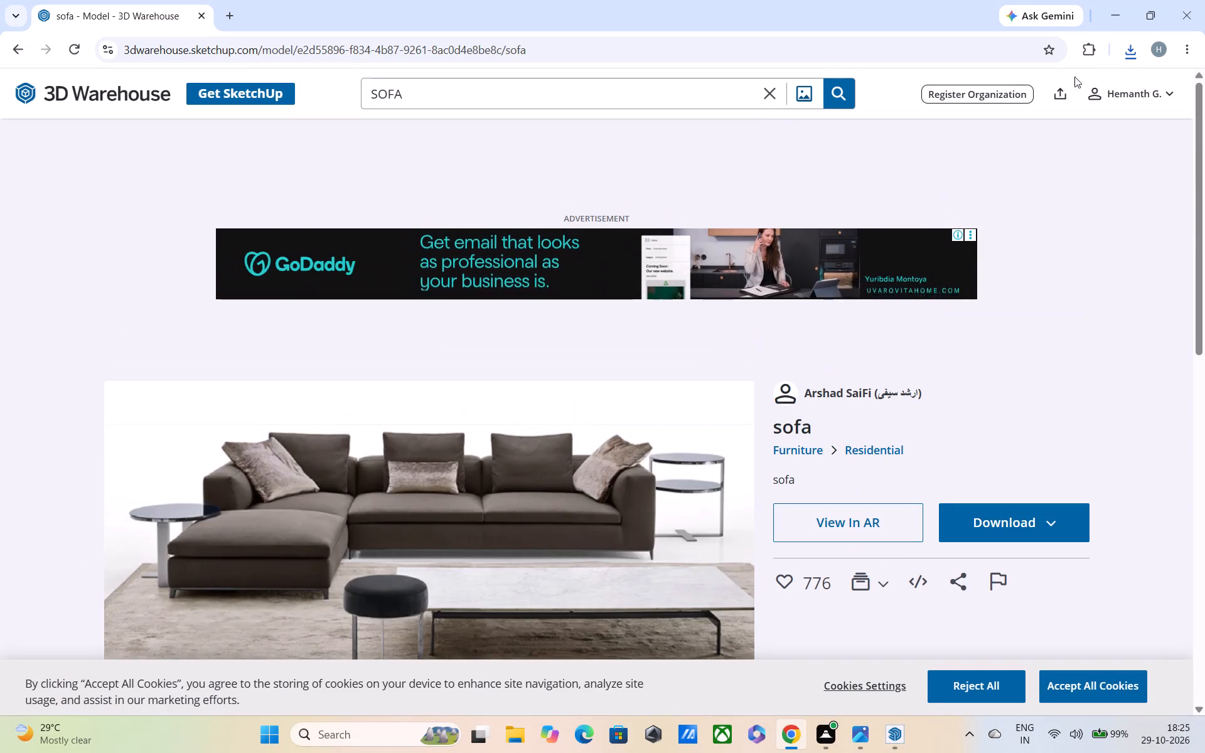
click(1118, 48)
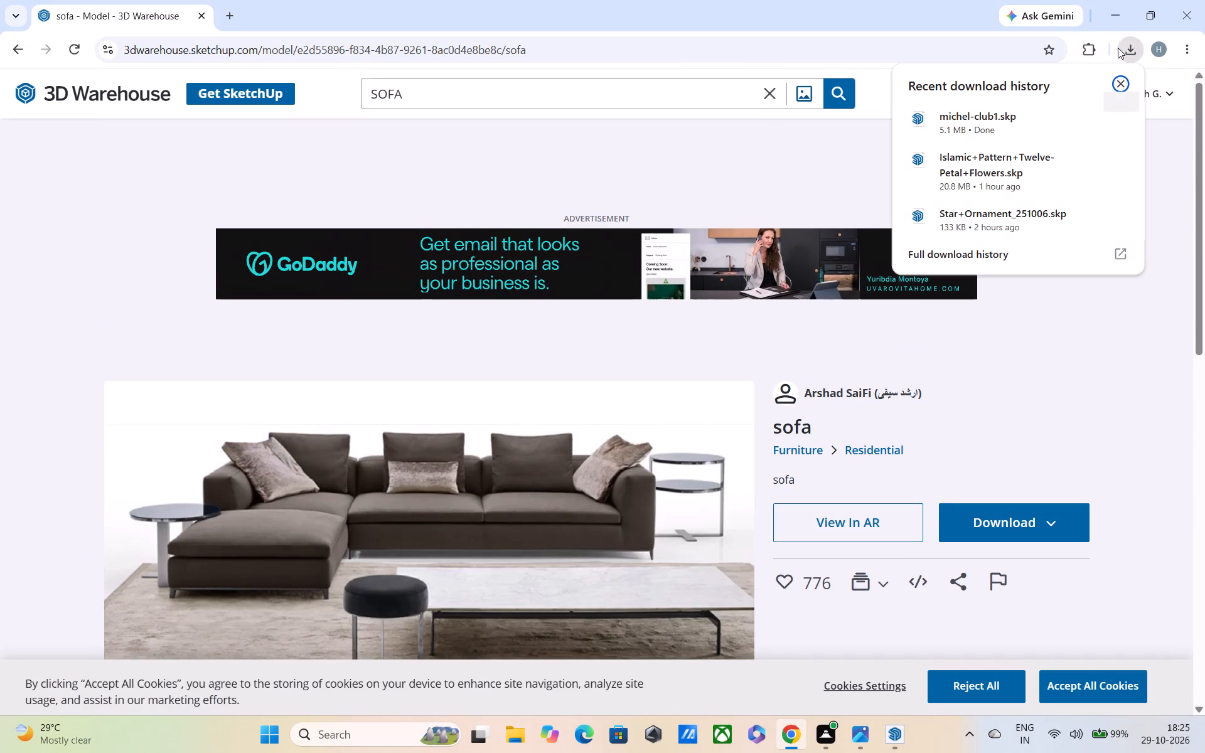
click(936, 42)
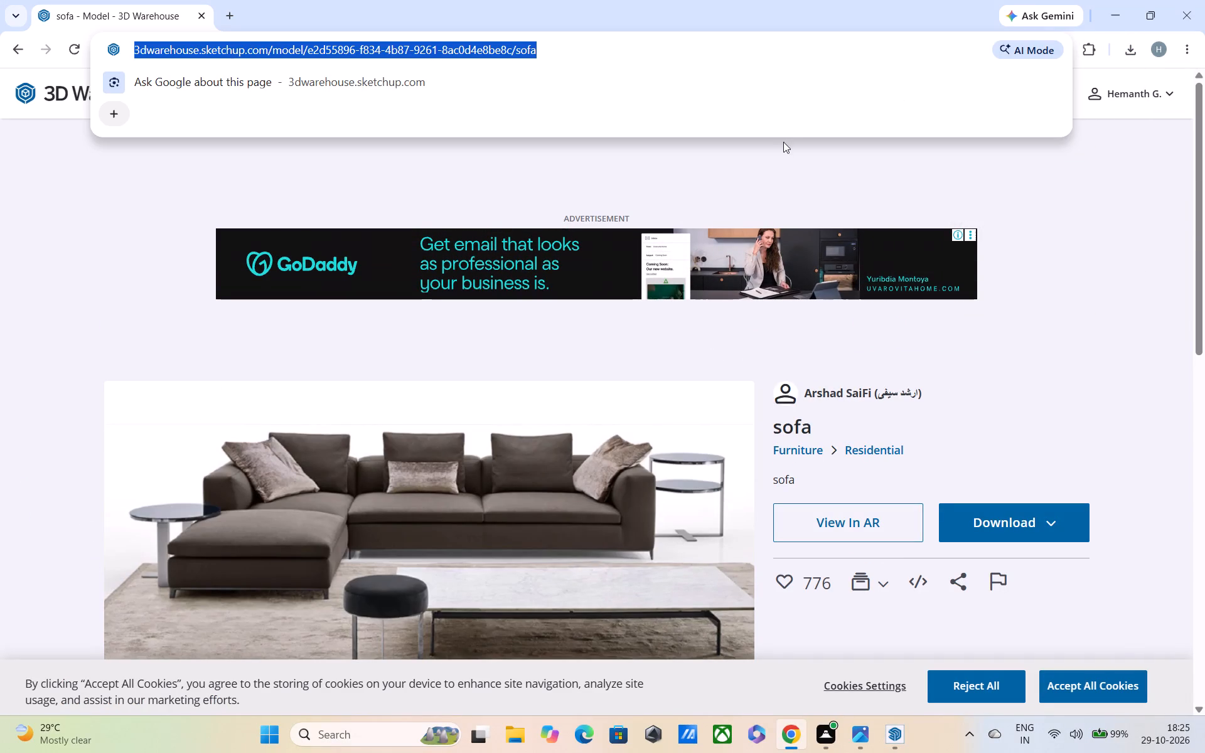
click(765, 156)
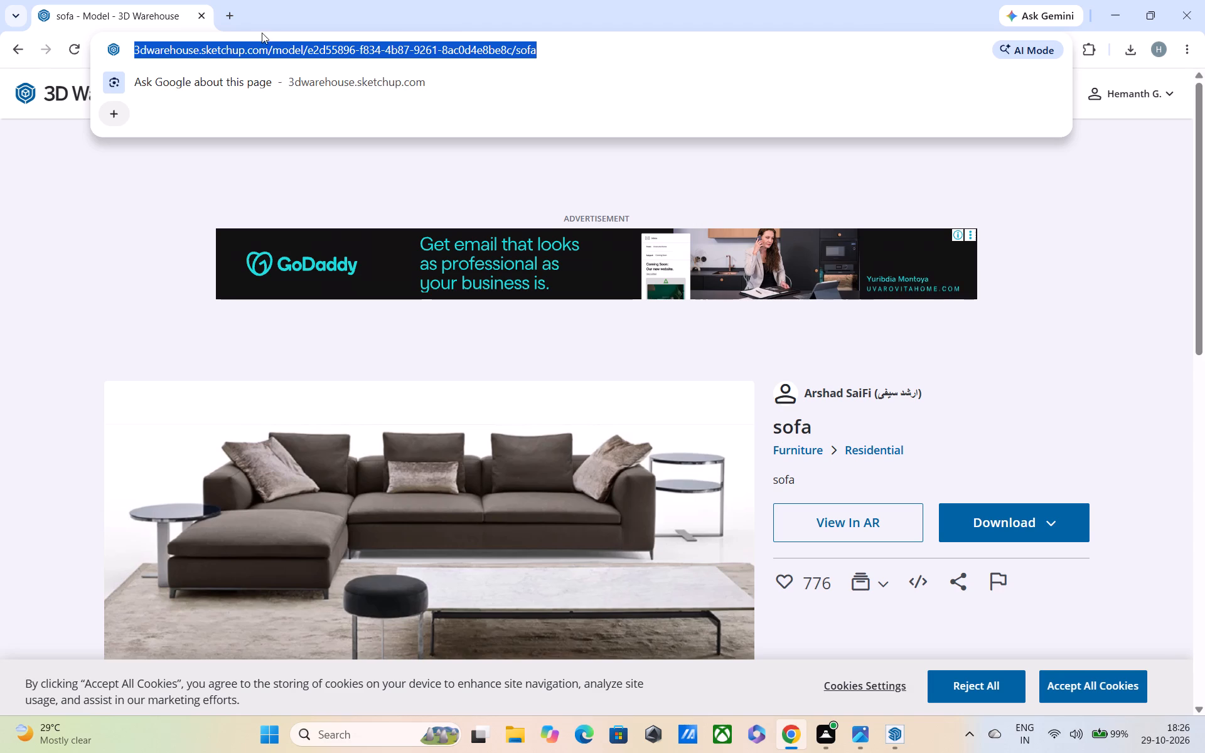
click(88, 206)
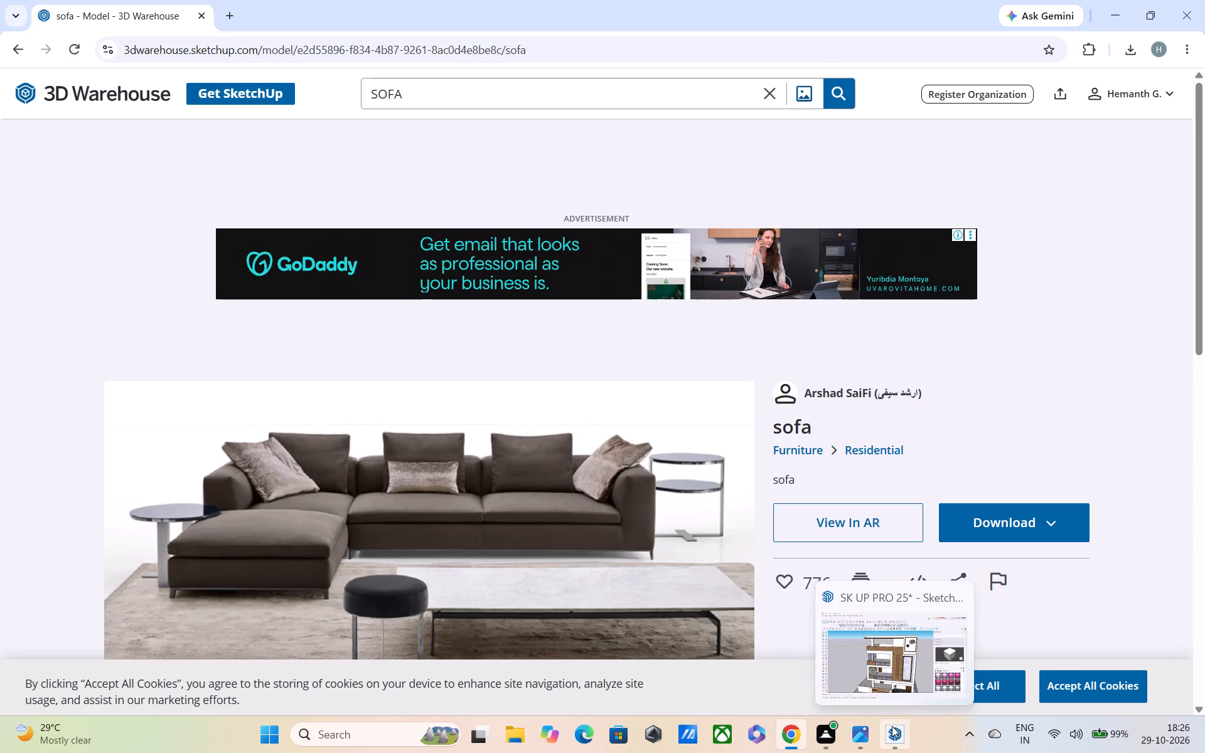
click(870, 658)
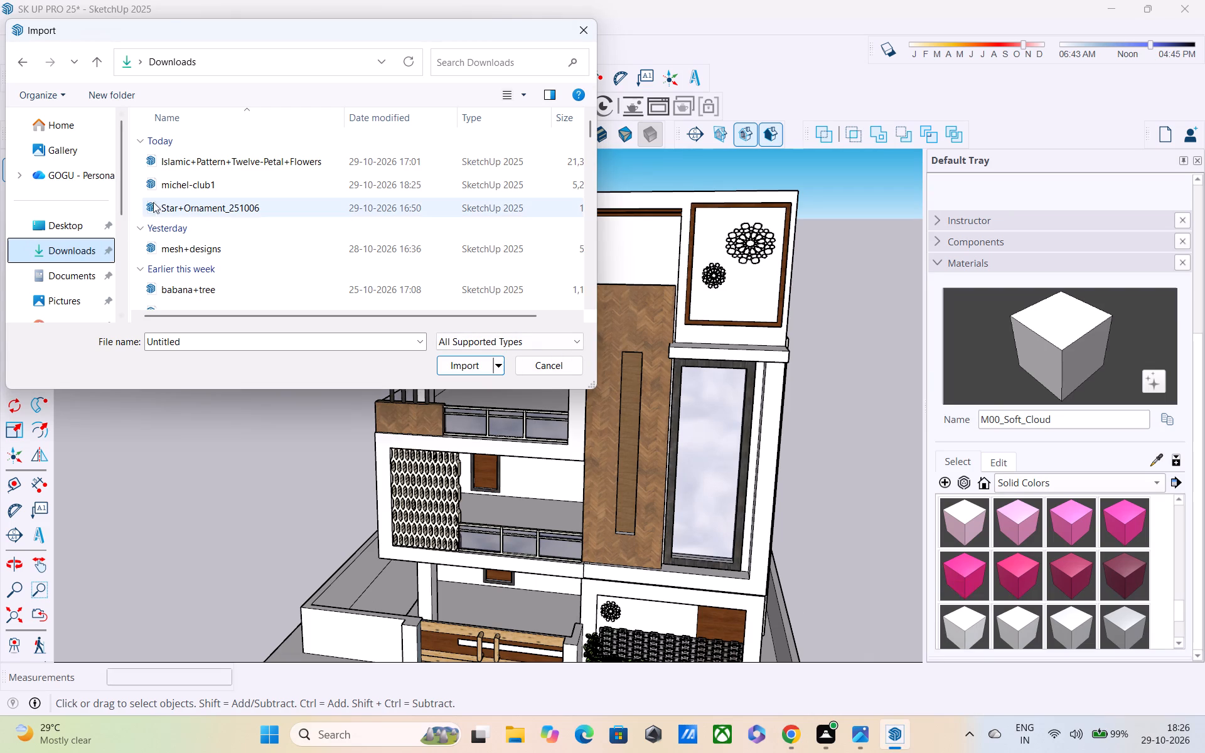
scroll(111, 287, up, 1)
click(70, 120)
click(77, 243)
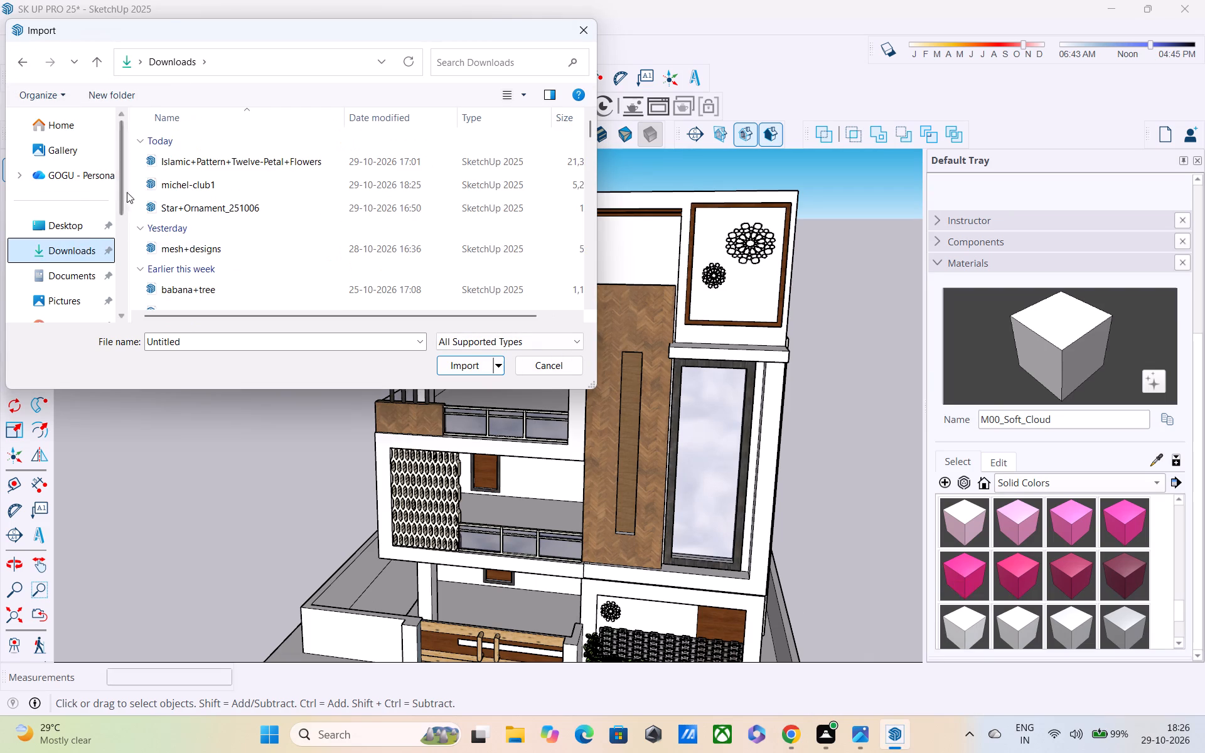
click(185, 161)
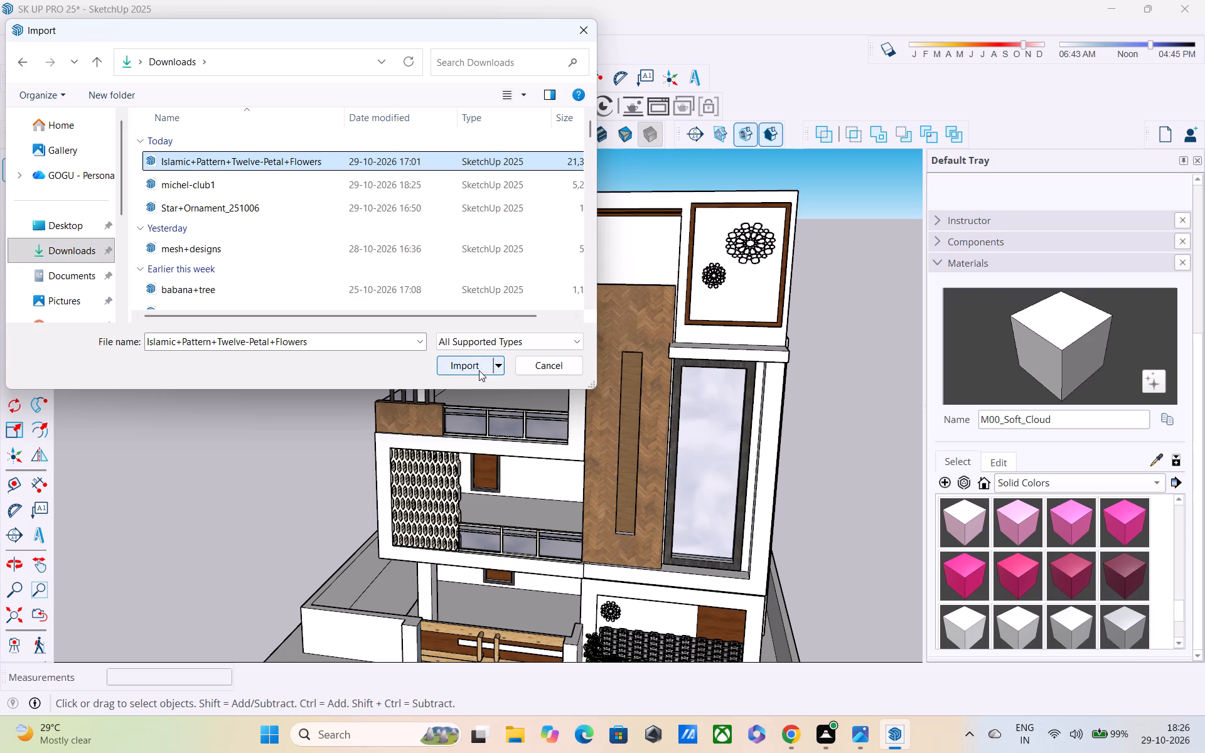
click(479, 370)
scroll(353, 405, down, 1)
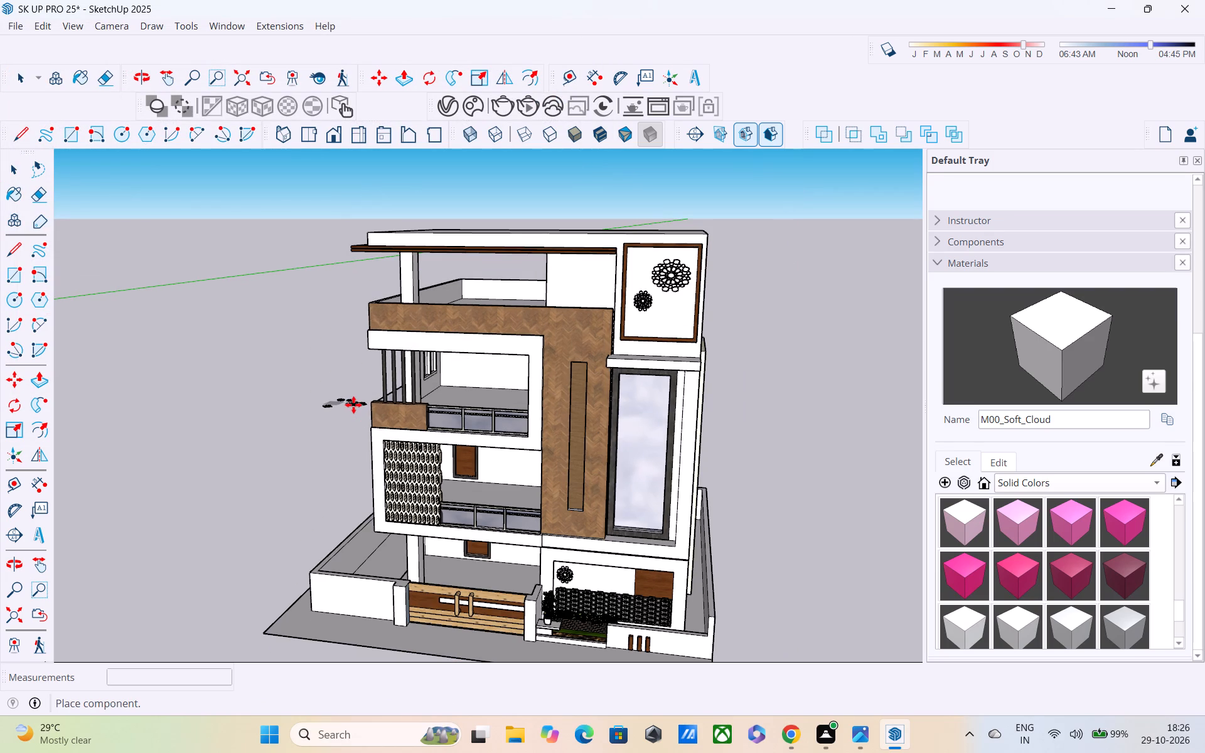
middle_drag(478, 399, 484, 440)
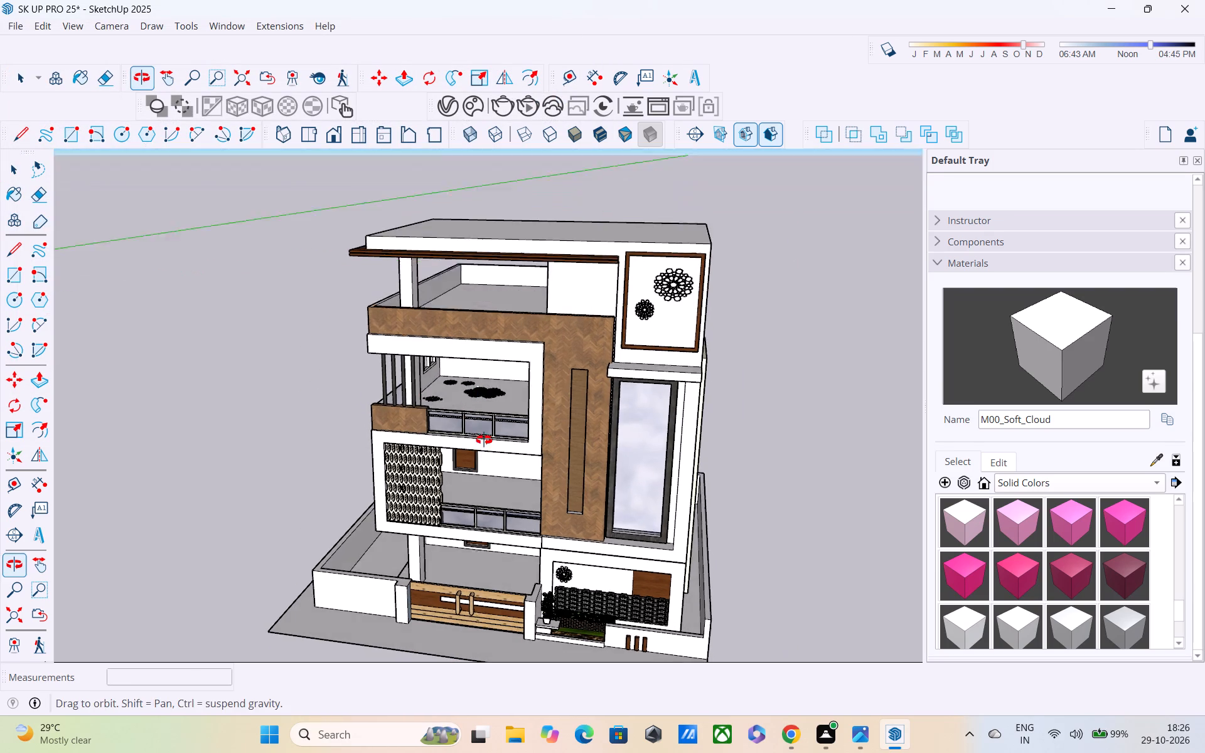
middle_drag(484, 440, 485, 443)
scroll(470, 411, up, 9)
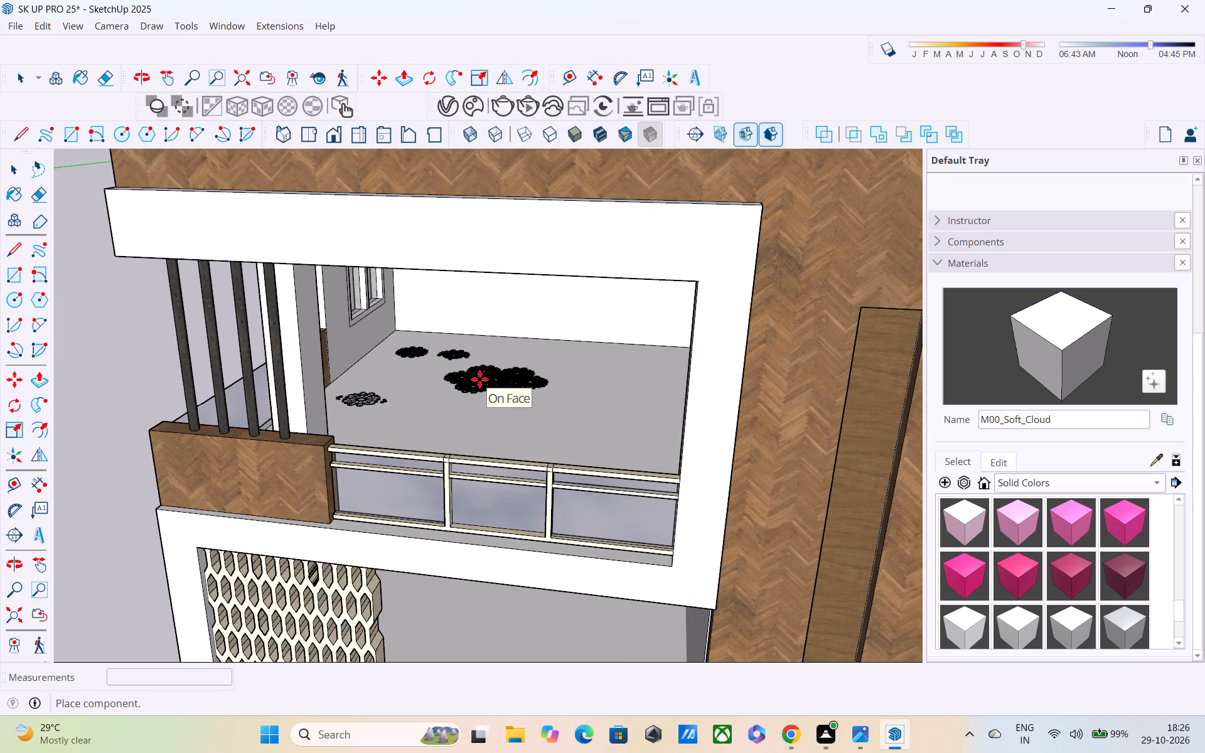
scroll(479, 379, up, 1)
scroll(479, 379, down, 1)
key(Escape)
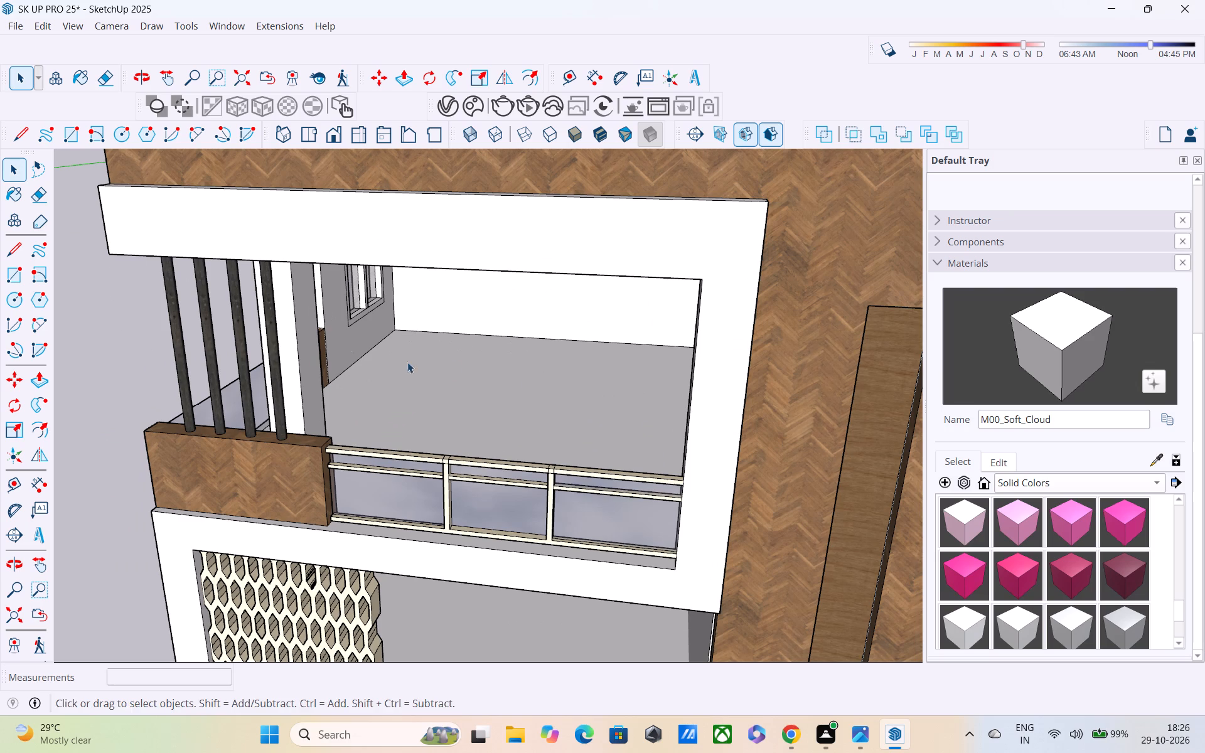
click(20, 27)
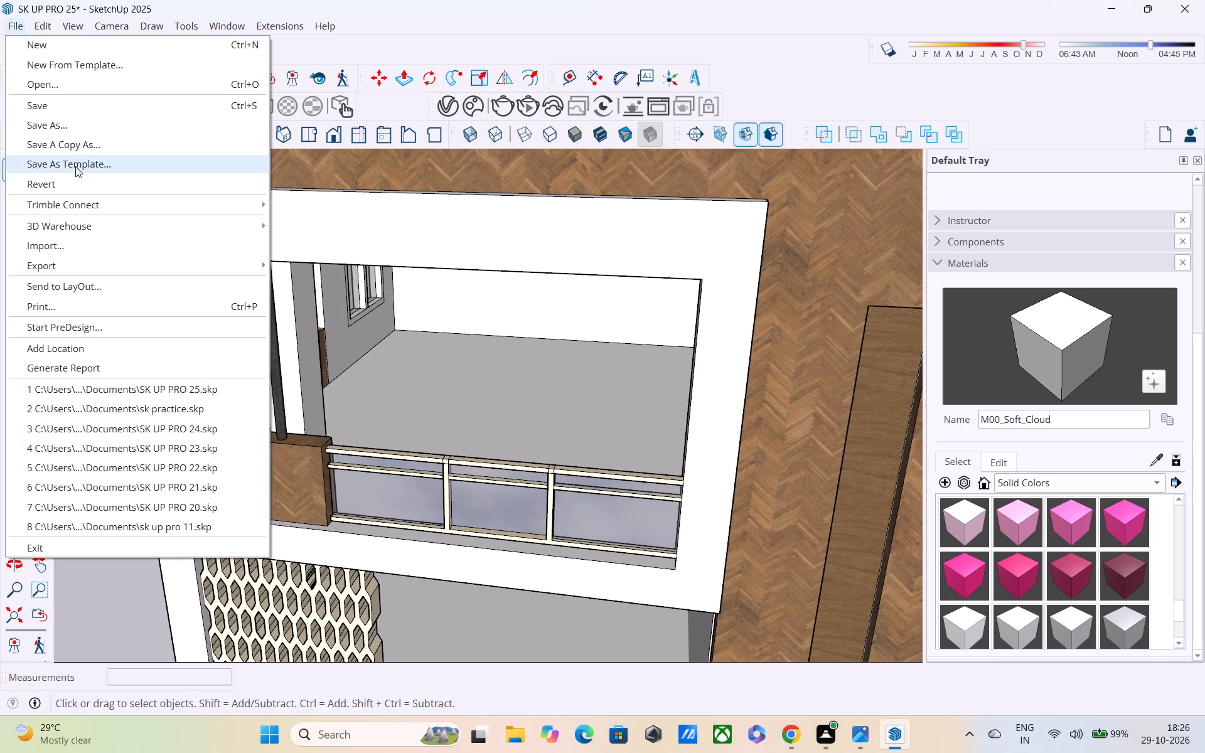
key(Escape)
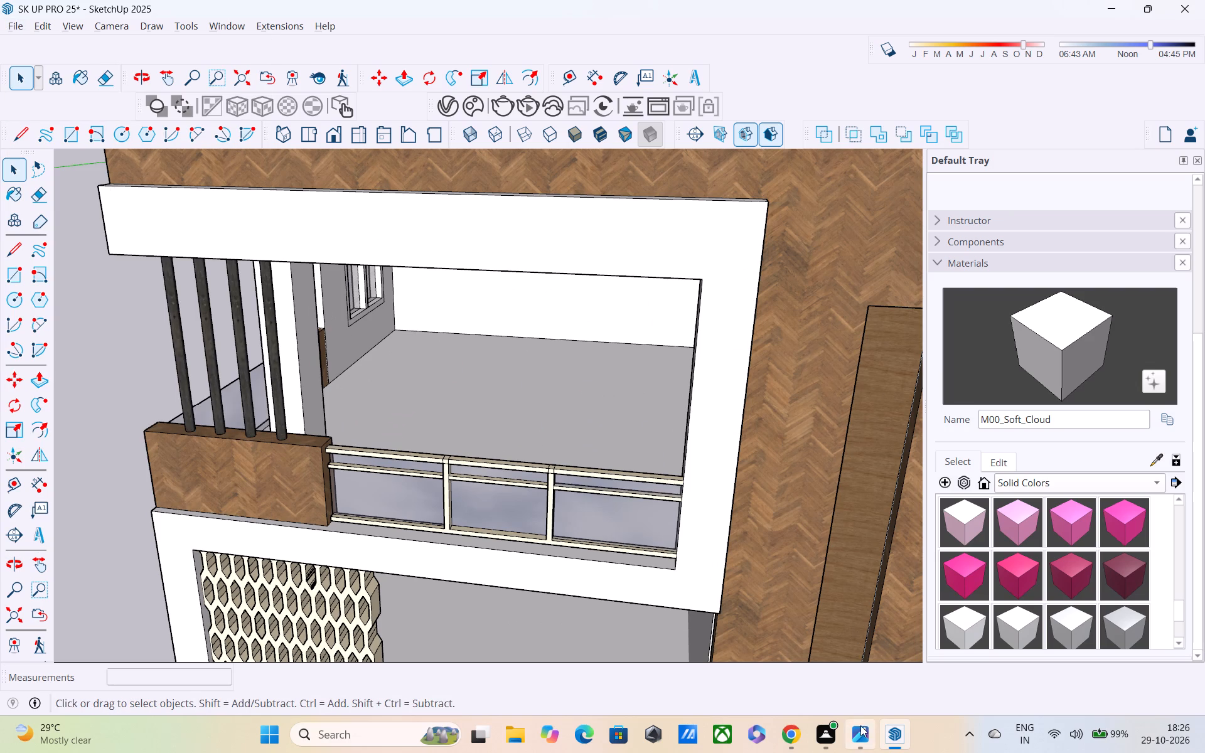
Switch to Chrome and download the sectional sofa again as a SketchUp file.
click(774, 666)
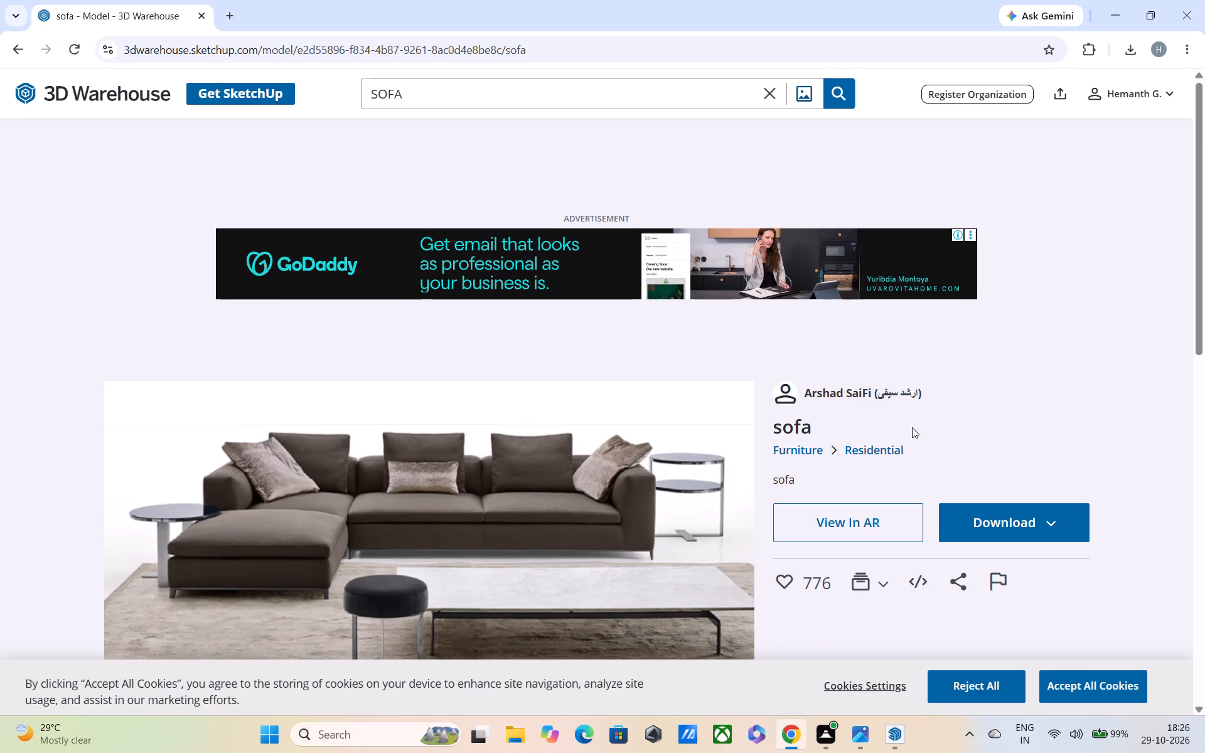
click(975, 521)
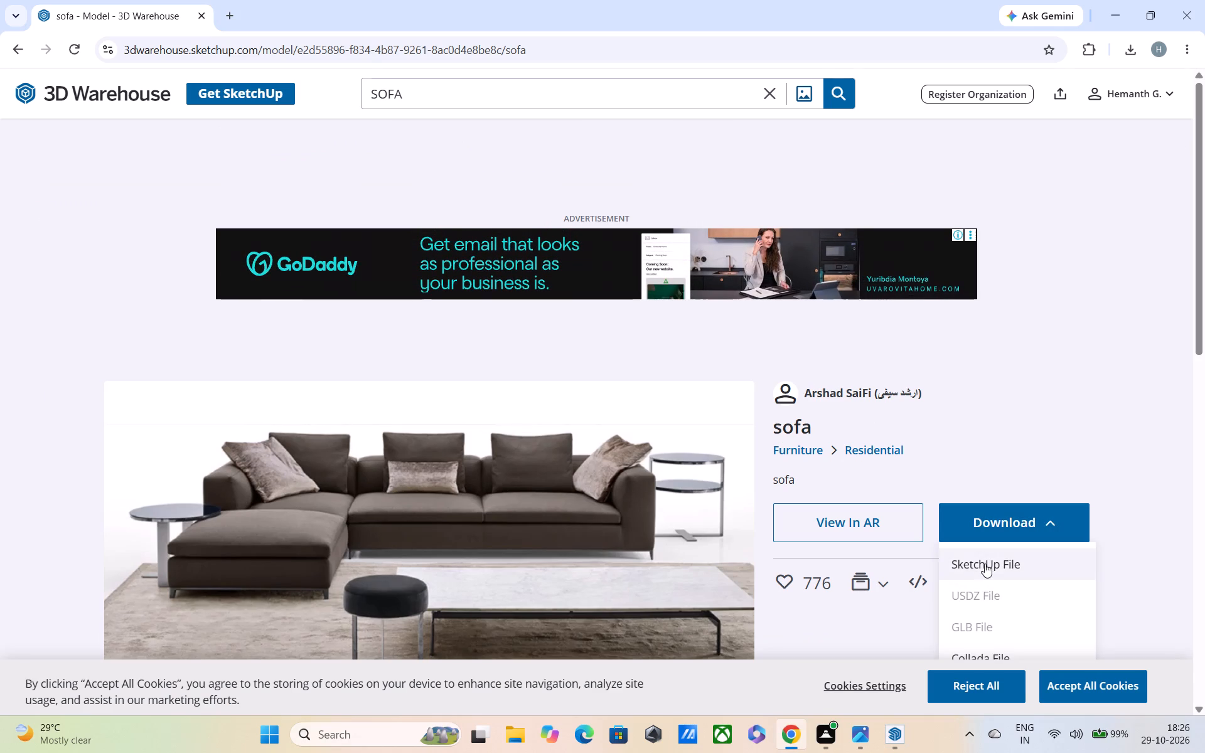
click(985, 563)
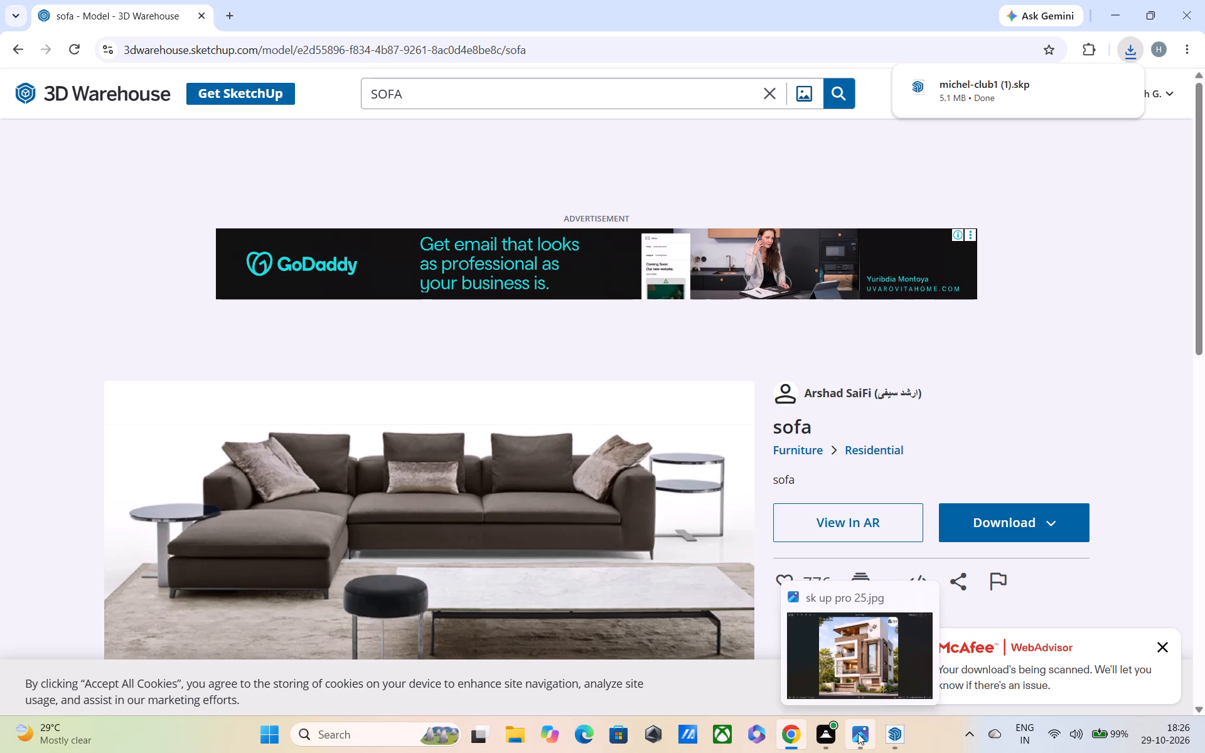
Switch to SketchUp, import the downloaded michel-club1 (1) sofa model, and place it on the upper balcony floor.
click(859, 643)
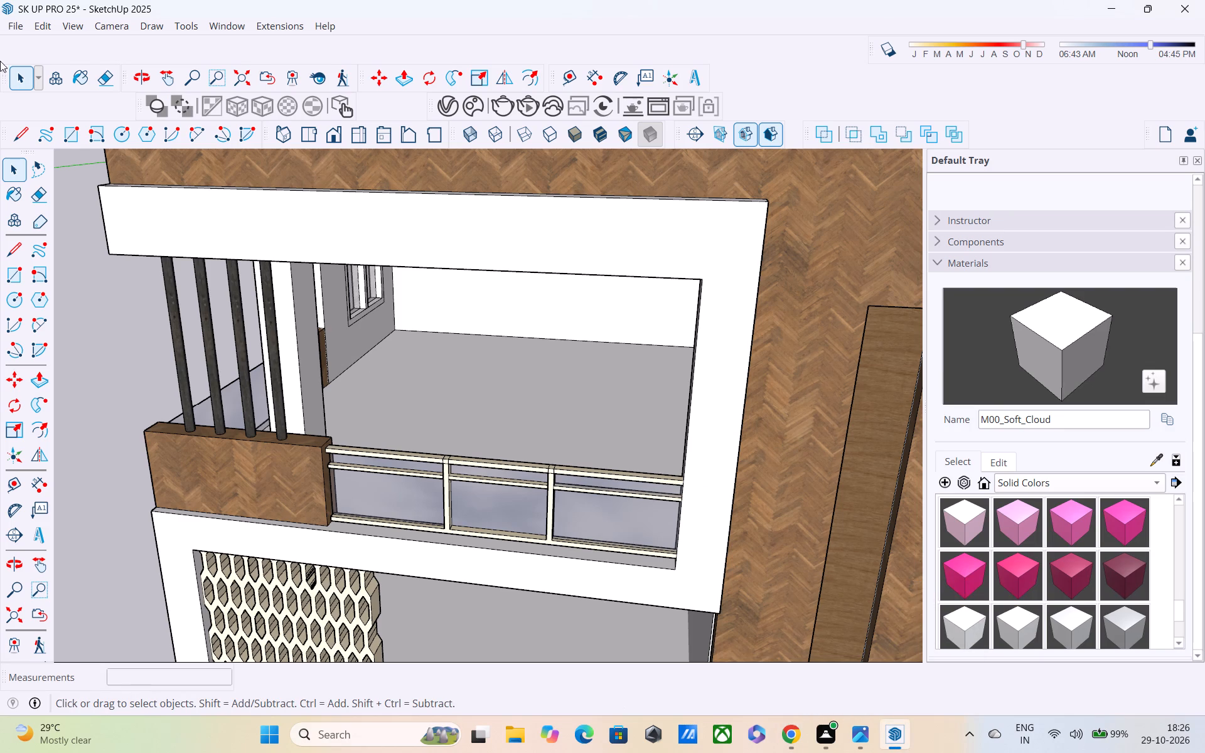
click(23, 28)
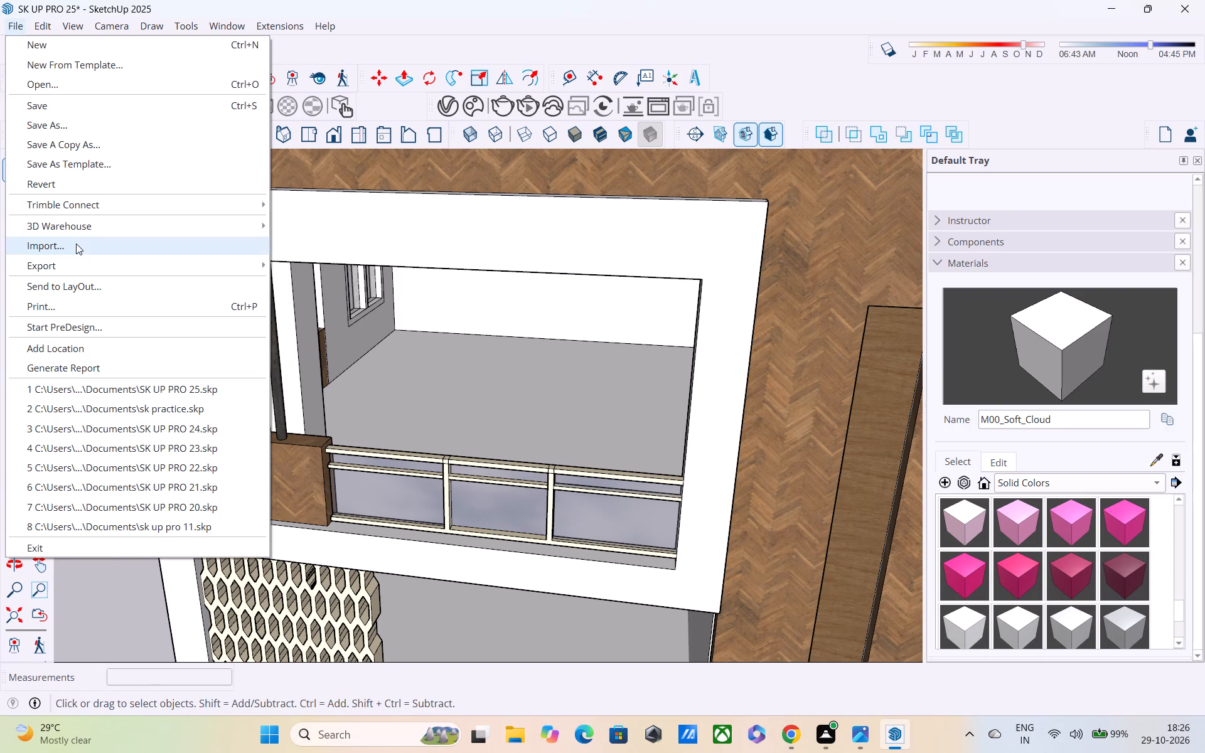
click(76, 243)
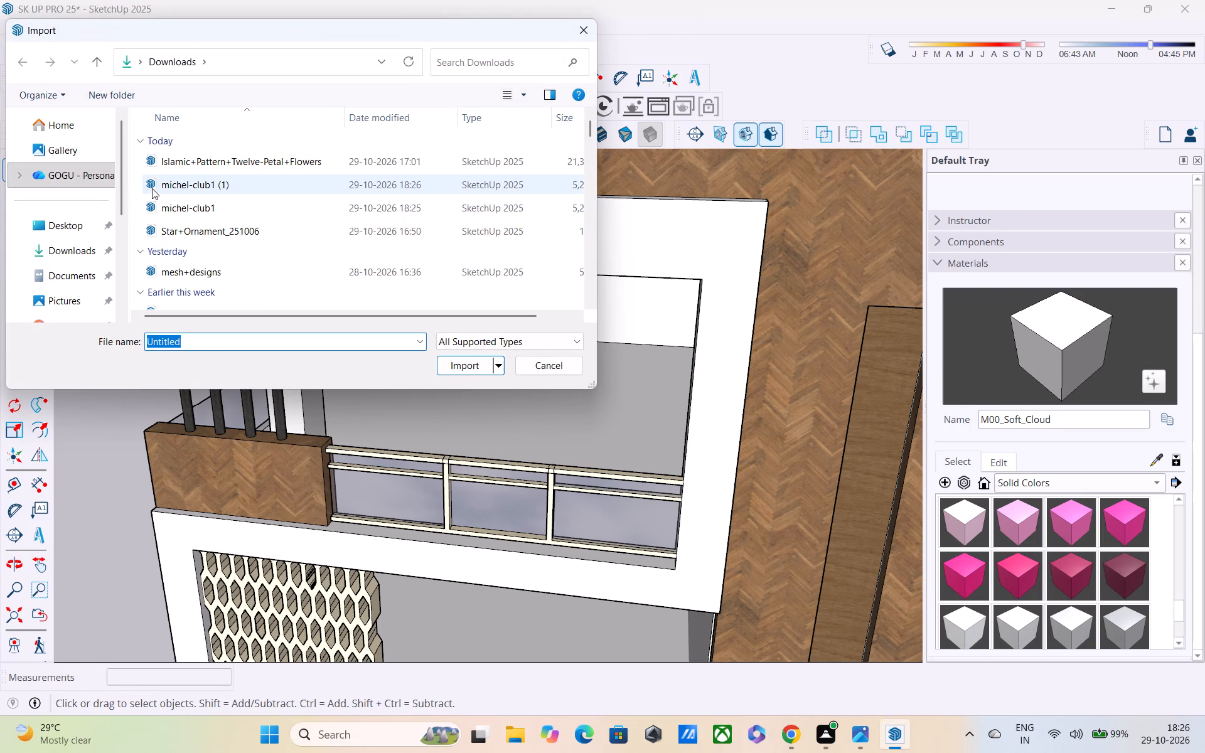
click(152, 188)
click(469, 361)
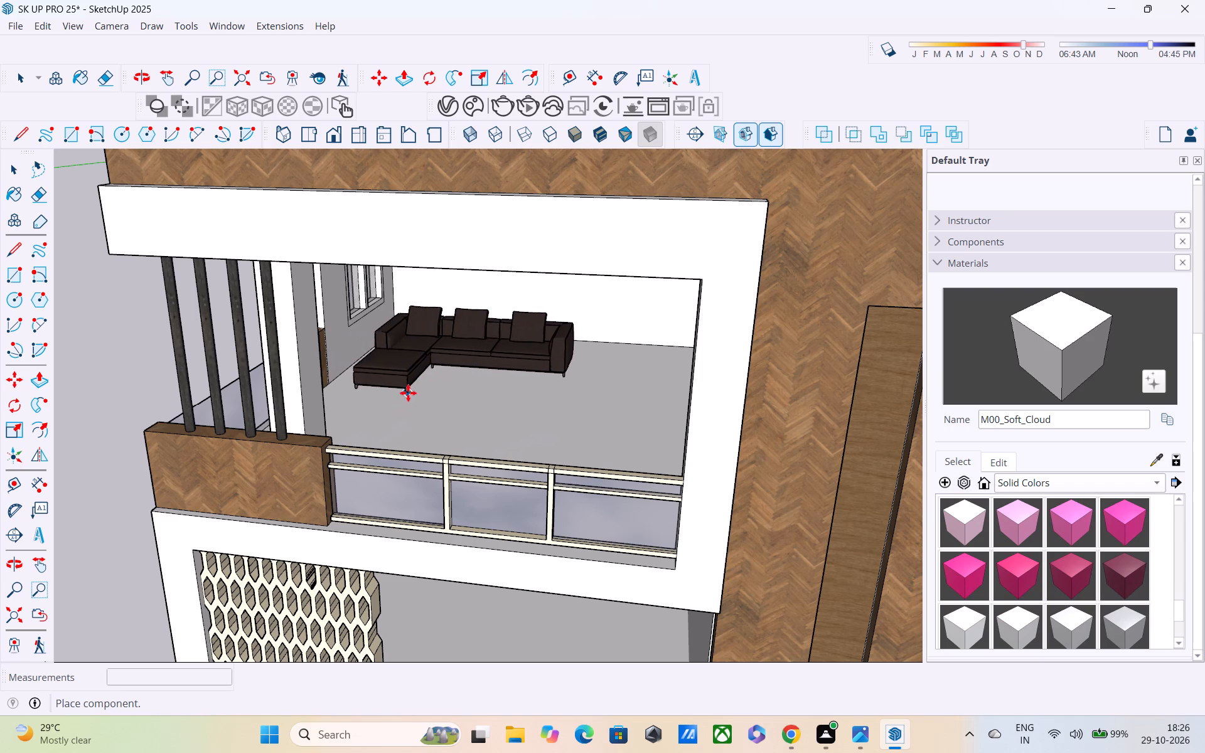
click(415, 400)
middle_drag(442, 395, 469, 299)
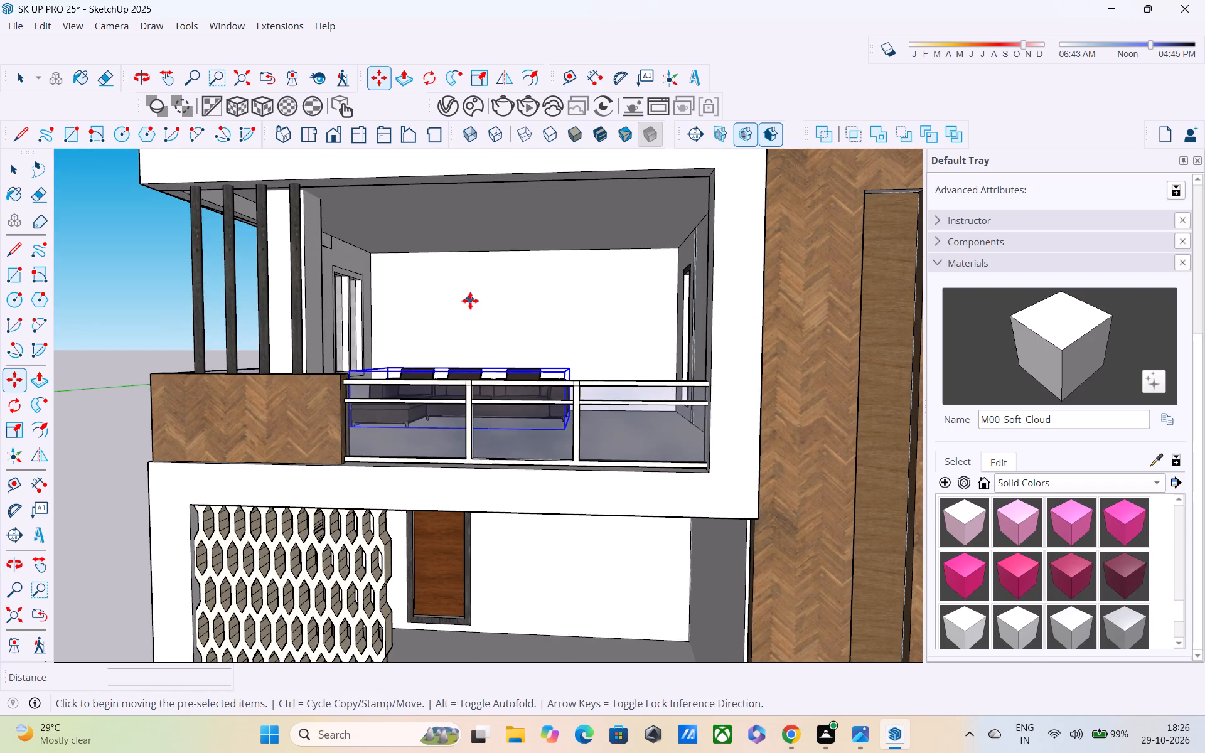
middle_drag(473, 348, 474, 402)
key(space)
Examine the sofa's placement on the upper balcony up close and within the whole front elevation.
scroll(458, 383, down, 5)
middle_drag(440, 400, 380, 348)
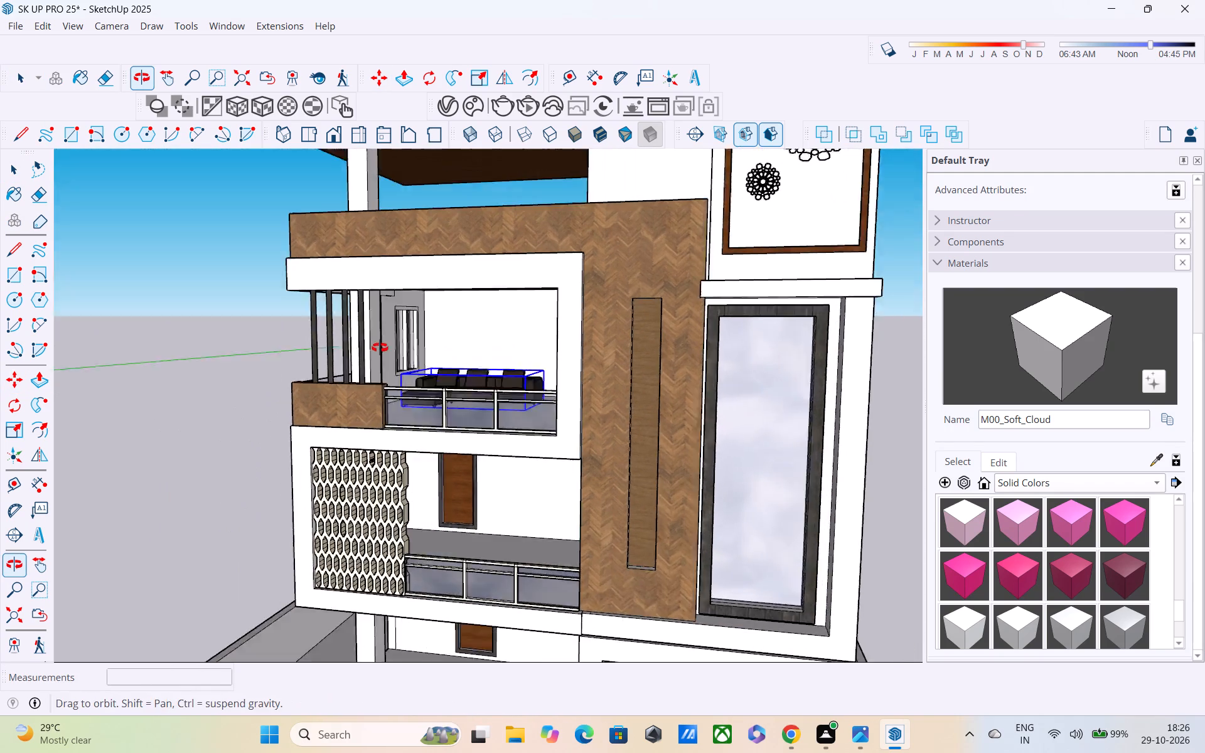
middle_drag(380, 348, 377, 341)
scroll(377, 341, up, 1)
scroll(377, 342, down, 5)
middle_drag(401, 403, 522, 471)
scroll(445, 360, up, 10)
scroll(445, 359, down, 4)
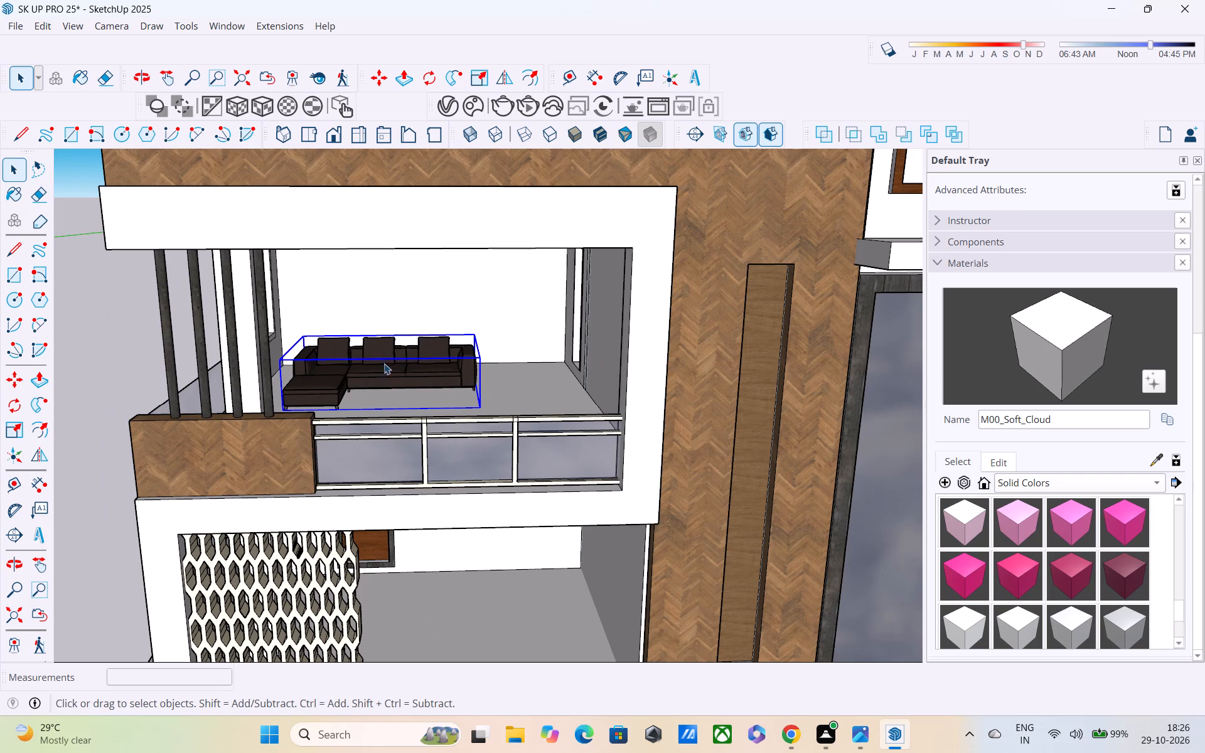
scroll(368, 353, down, 3)
key(space)
click(134, 341)
middle_drag(505, 385, 502, 324)
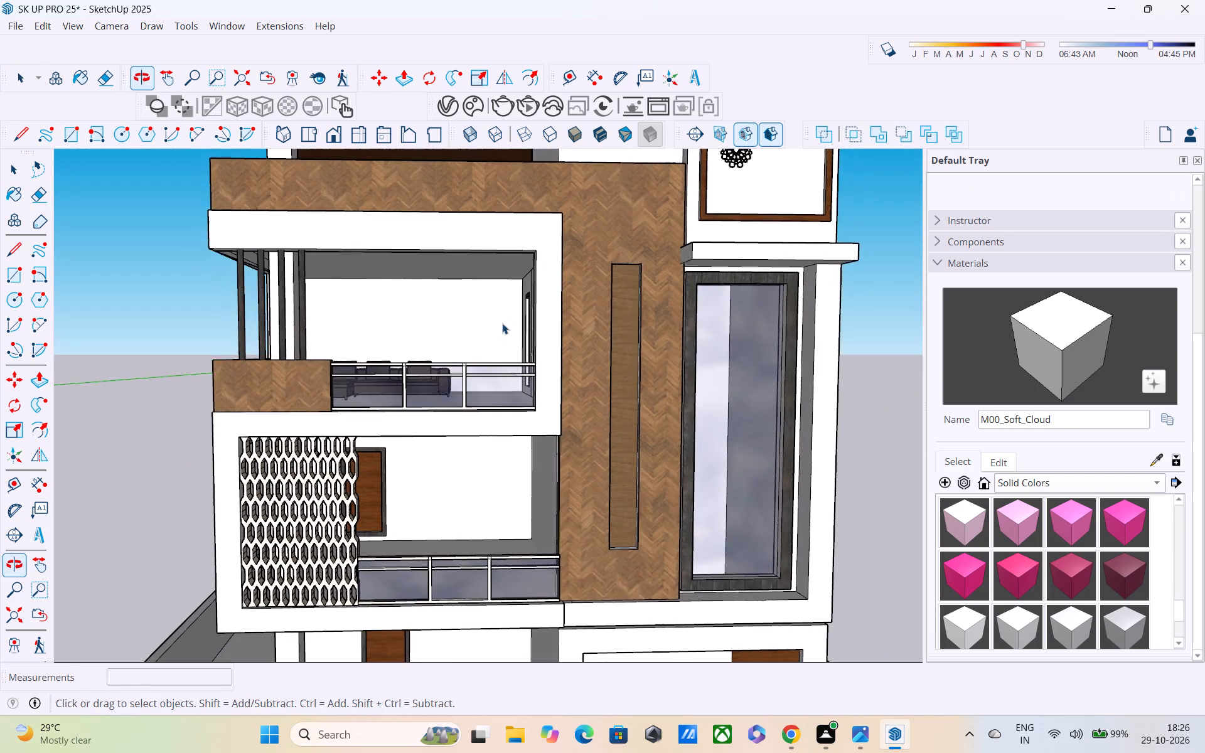
scroll(501, 323, down, 4)
middle_drag(487, 360, 406, 400)
scroll(338, 341, down, 1)
middle_drag(340, 357, 344, 388)
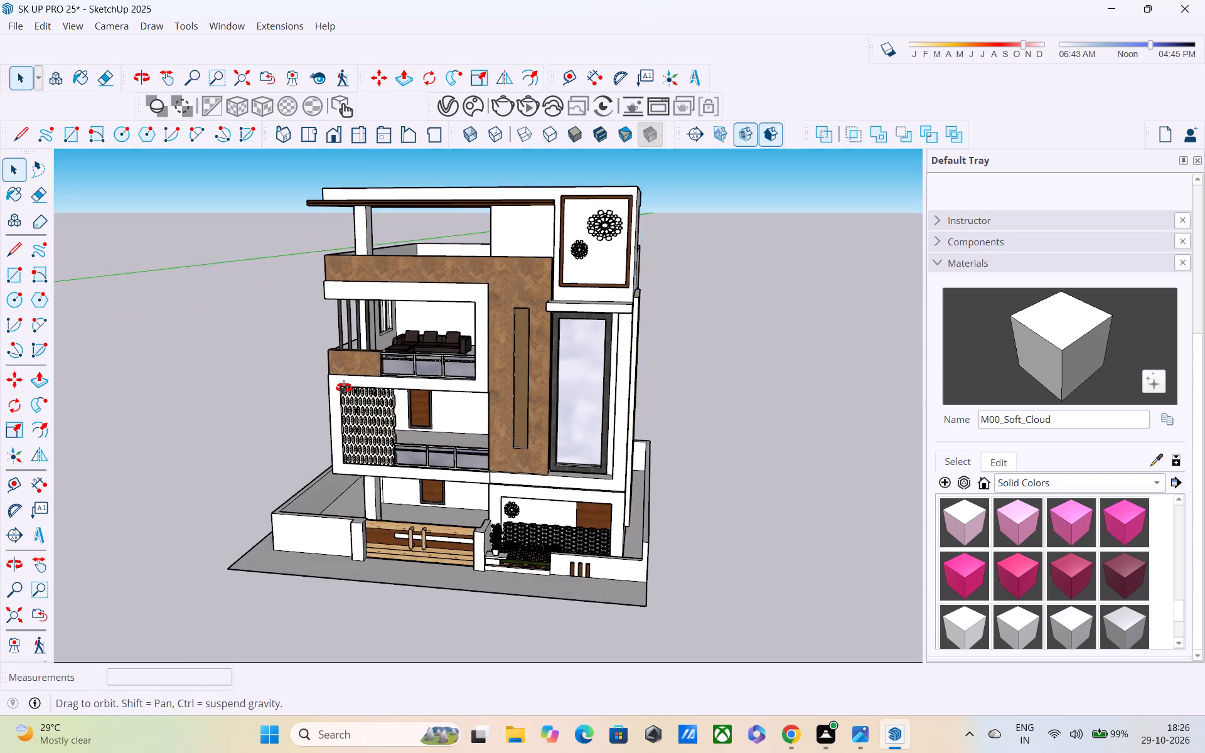
middle_drag(344, 388, 340, 402)
Import FF_Model_ID8636_1_ruthrocker1 from the Downloads folder and place the rocking chair on the balcony floor beside the lattice screen.
click(14, 25)
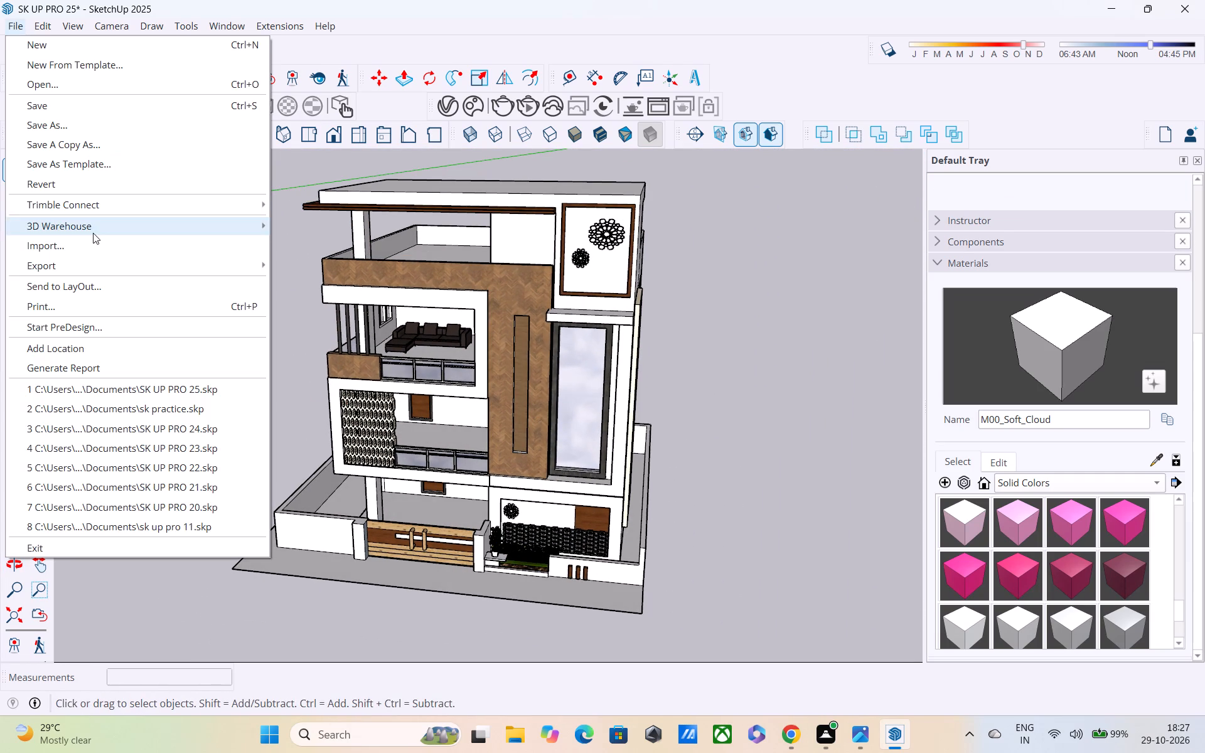
click(97, 247)
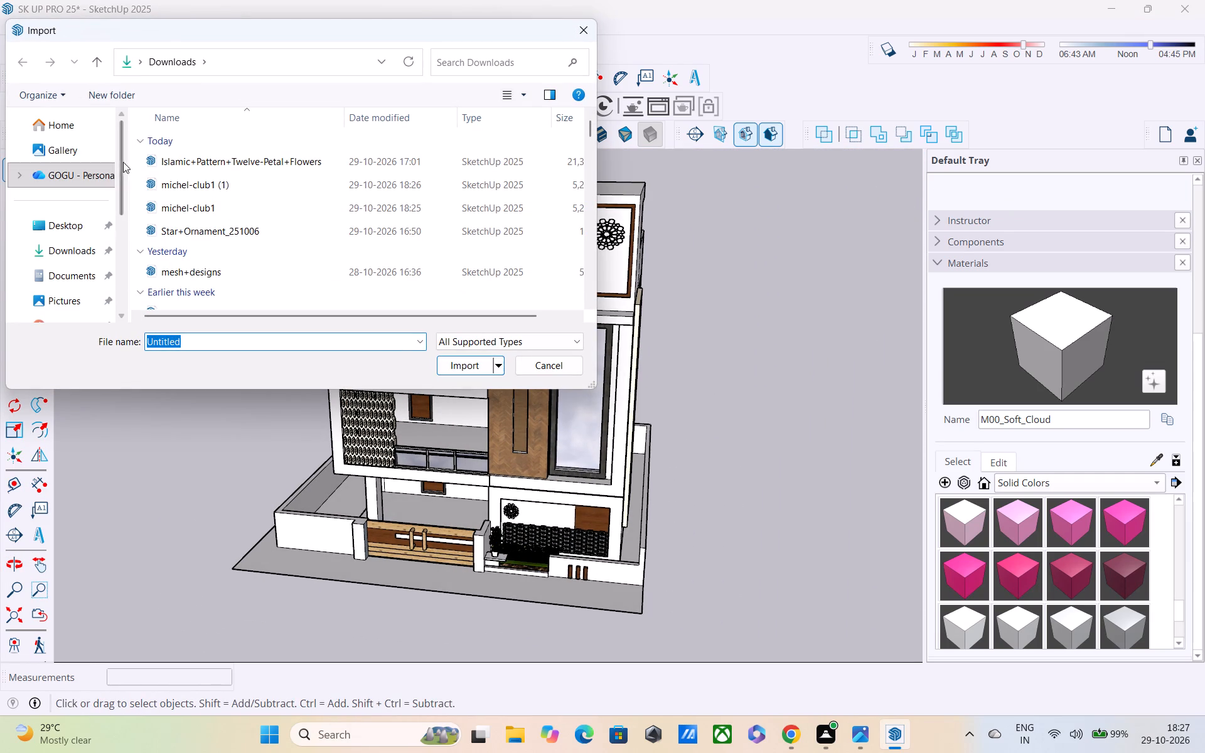
click(77, 255)
scroll(203, 244, down, 1)
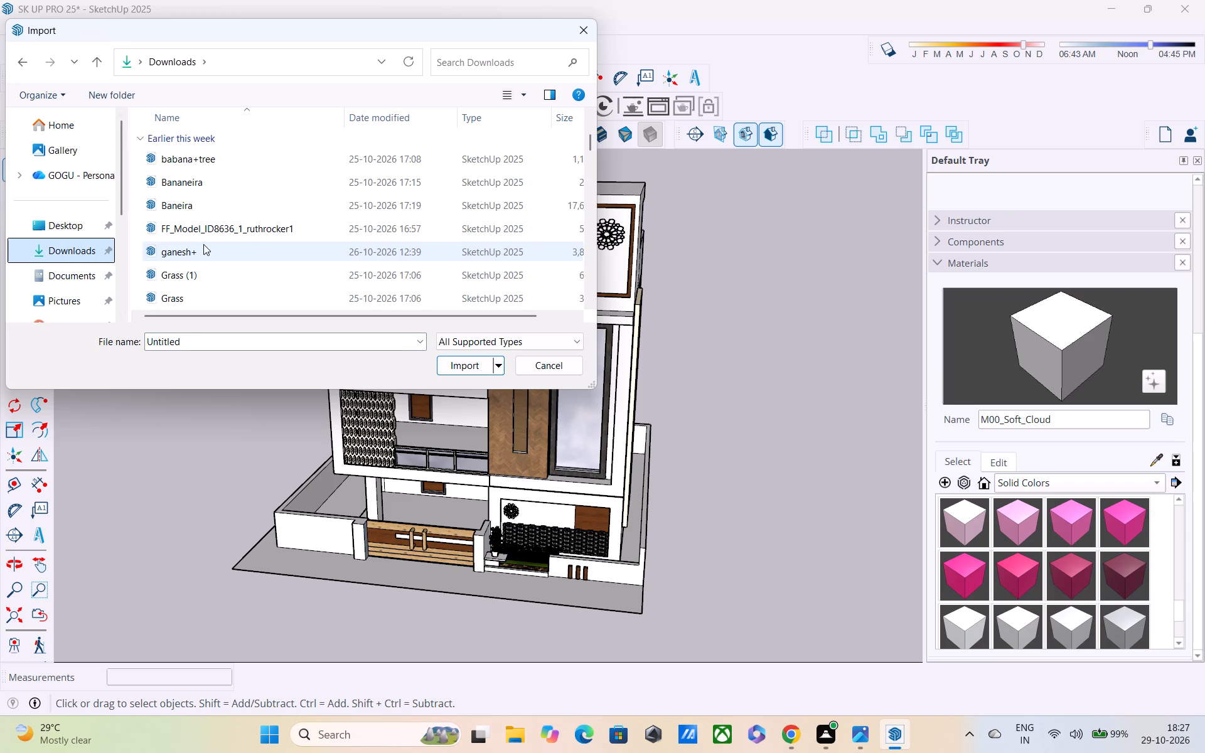
click(196, 236)
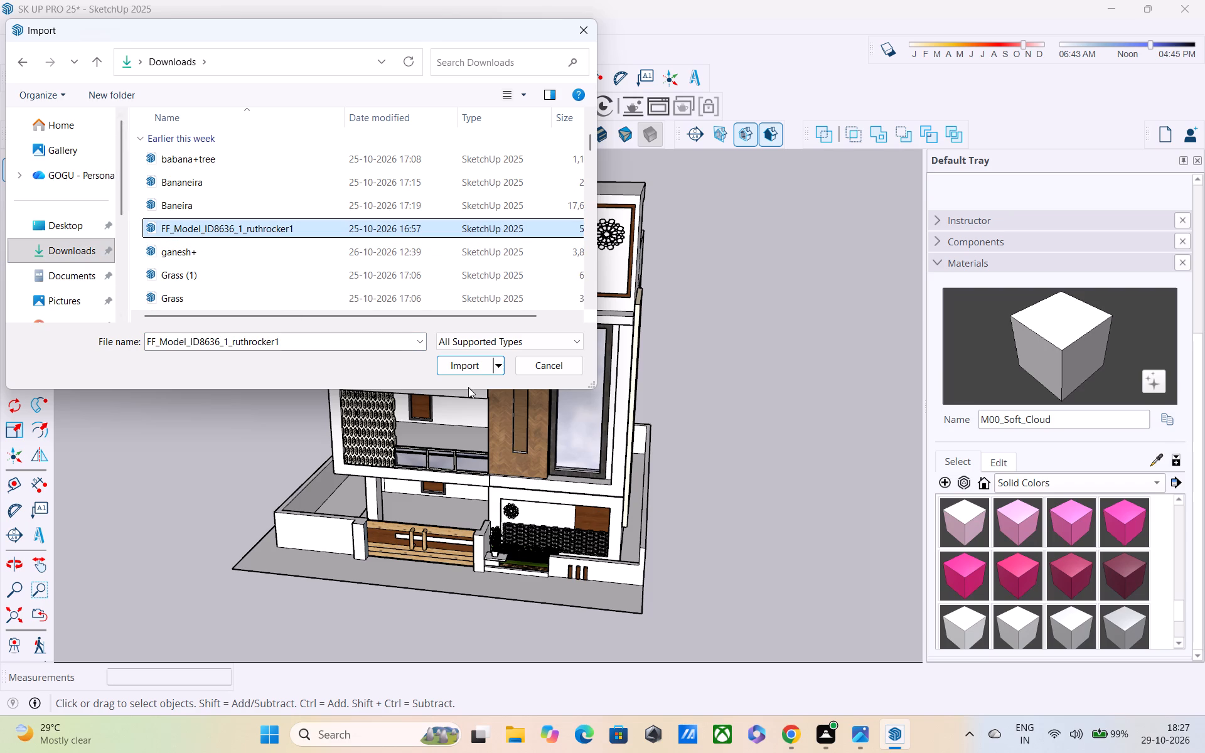
click(478, 371)
middle_drag(430, 435, 426, 447)
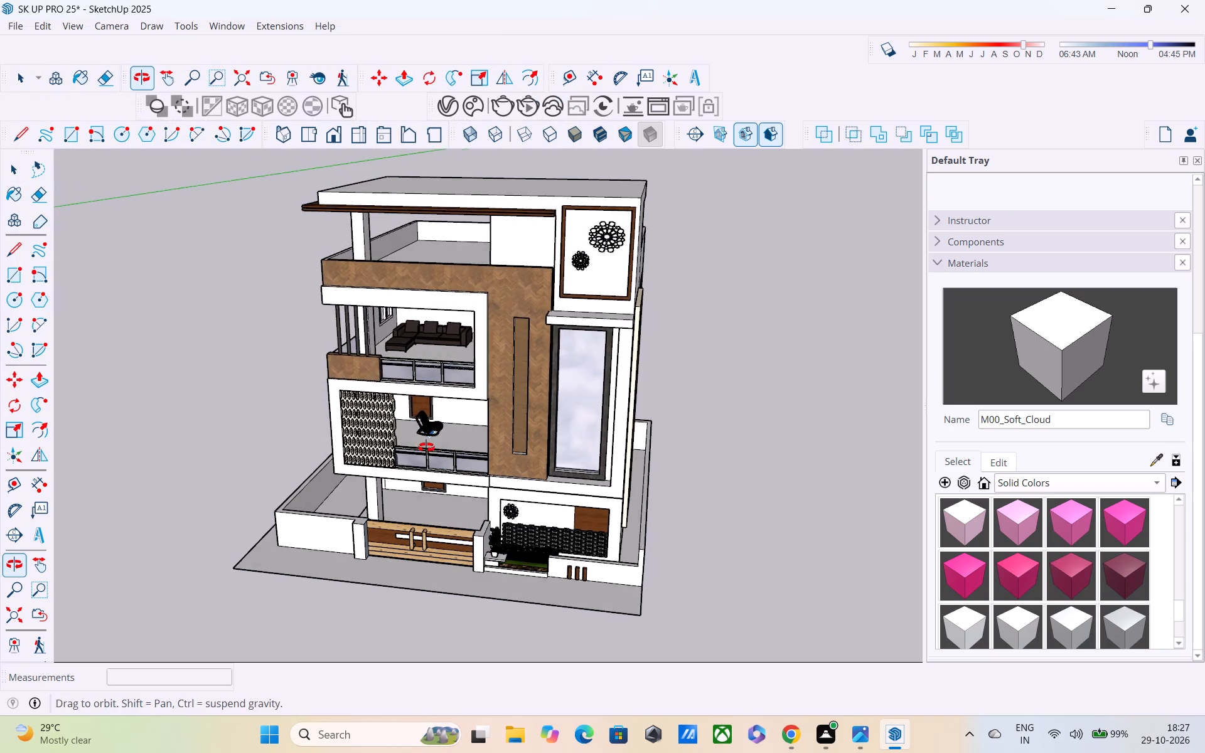
middle_drag(426, 447, 426, 449)
scroll(425, 441, up, 12)
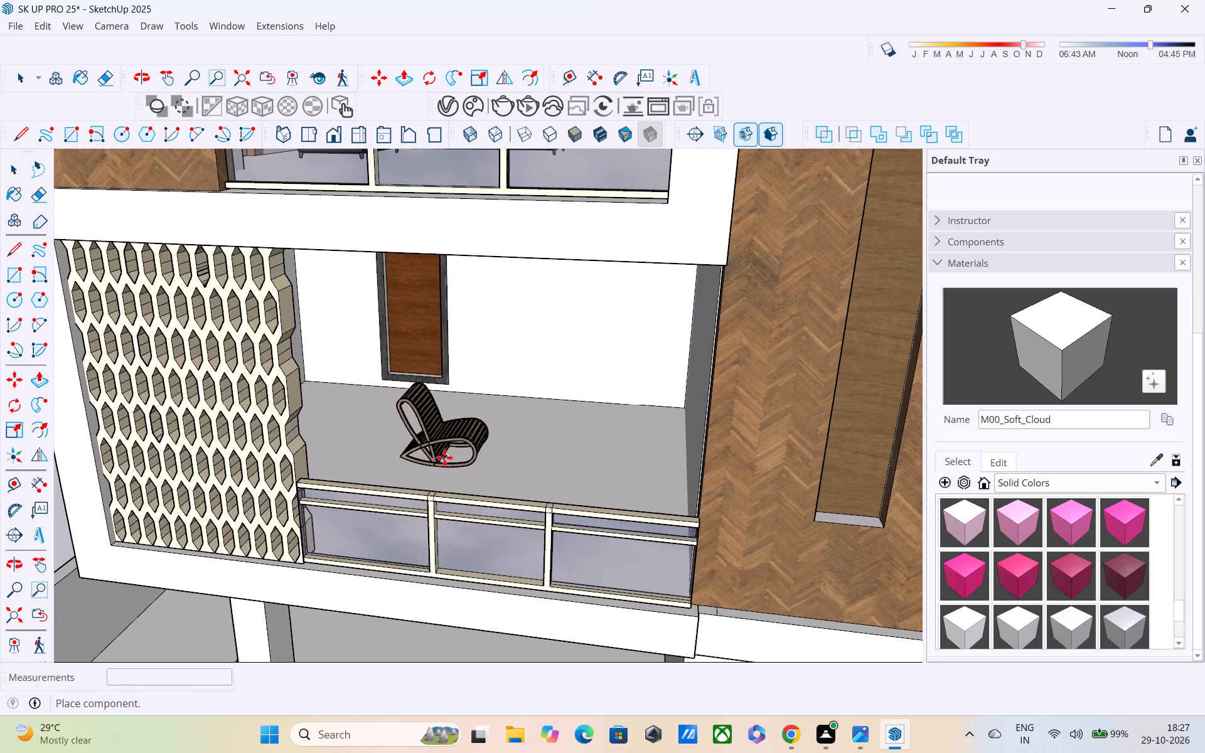
middle_drag(449, 463, 385, 429)
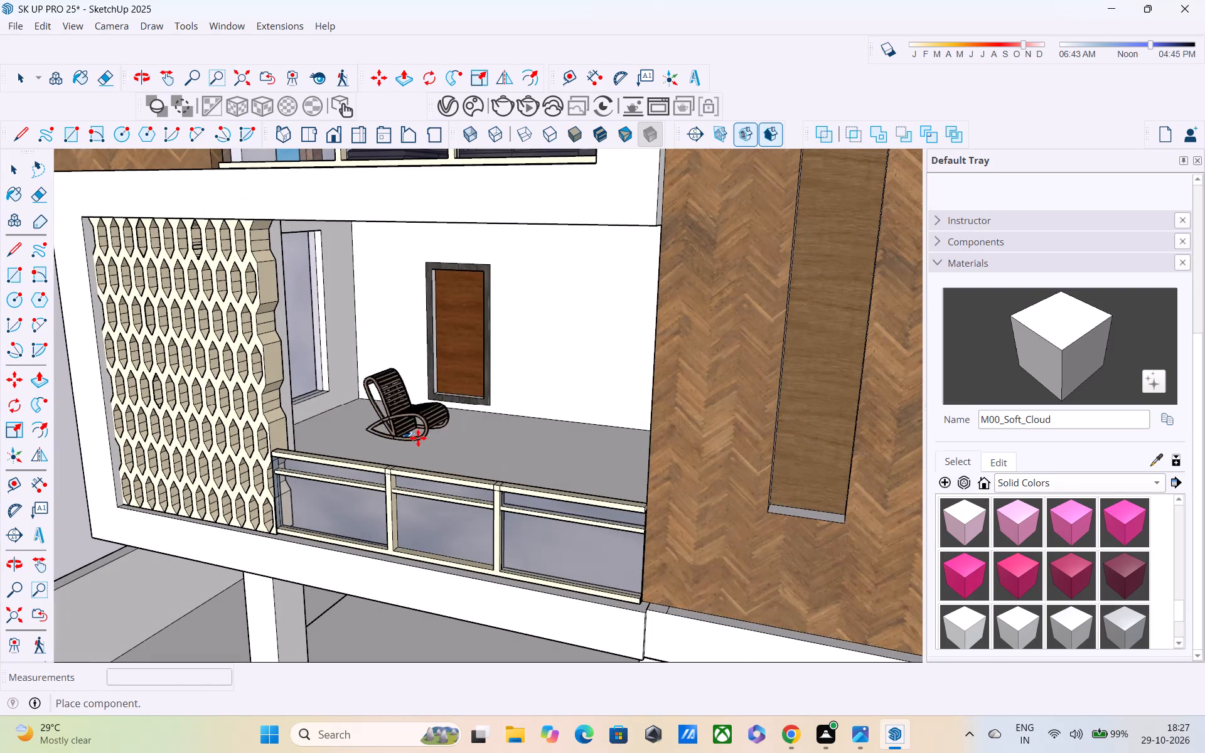
middle_drag(461, 448, 469, 512)
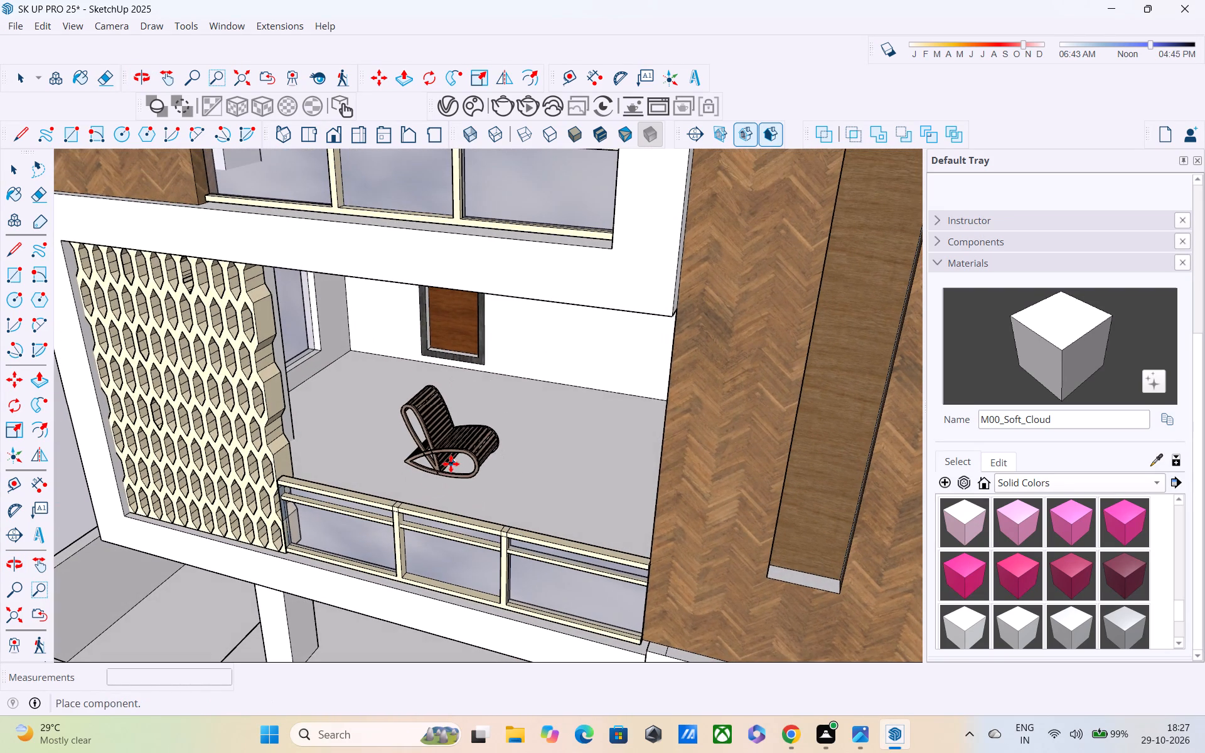
click(450, 463)
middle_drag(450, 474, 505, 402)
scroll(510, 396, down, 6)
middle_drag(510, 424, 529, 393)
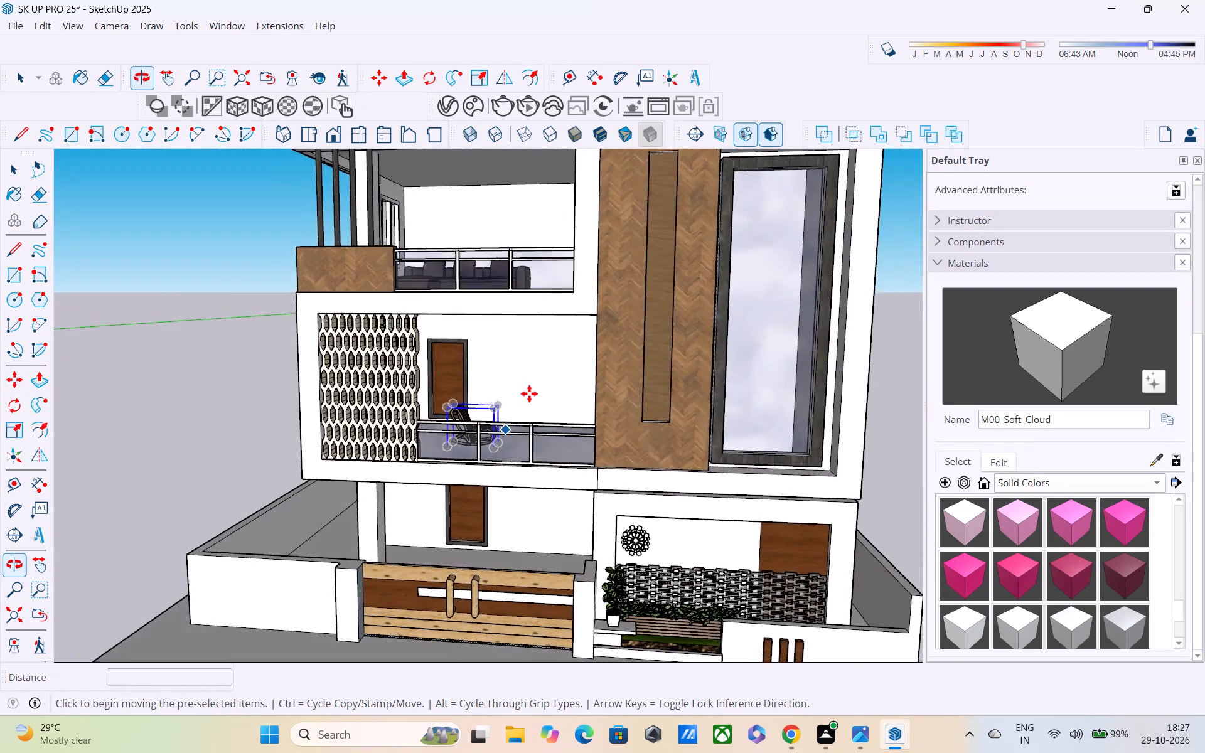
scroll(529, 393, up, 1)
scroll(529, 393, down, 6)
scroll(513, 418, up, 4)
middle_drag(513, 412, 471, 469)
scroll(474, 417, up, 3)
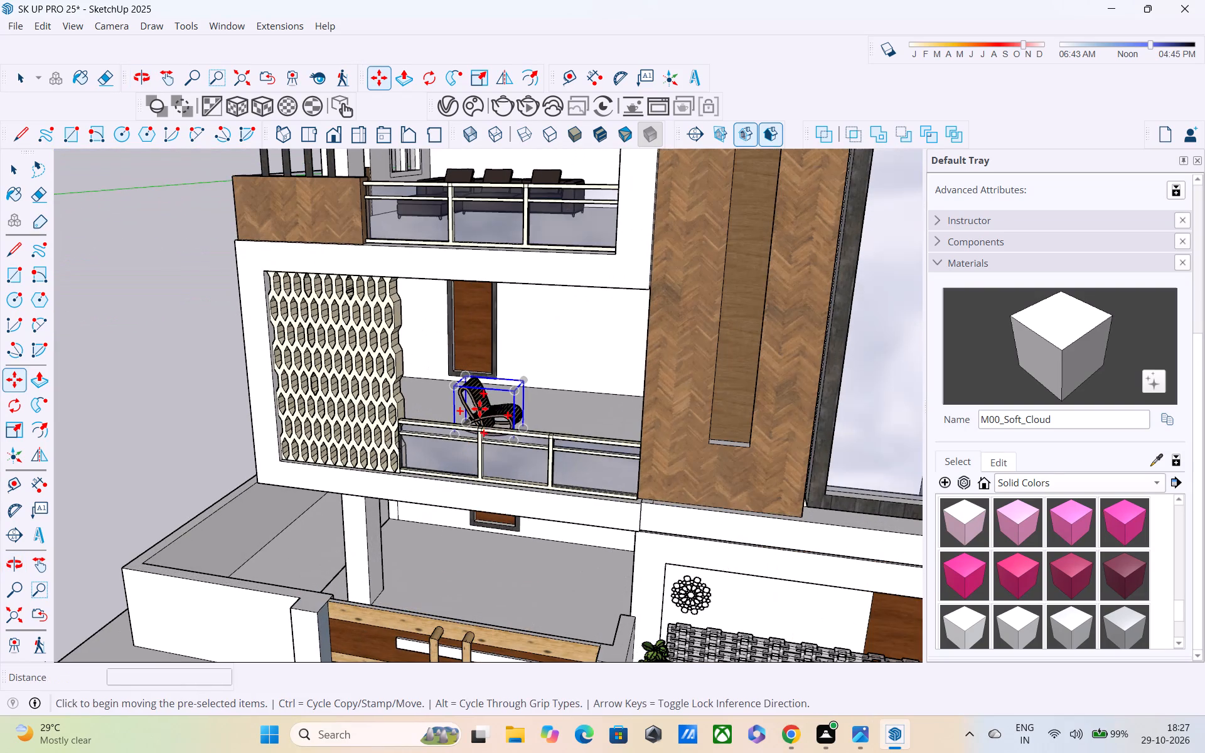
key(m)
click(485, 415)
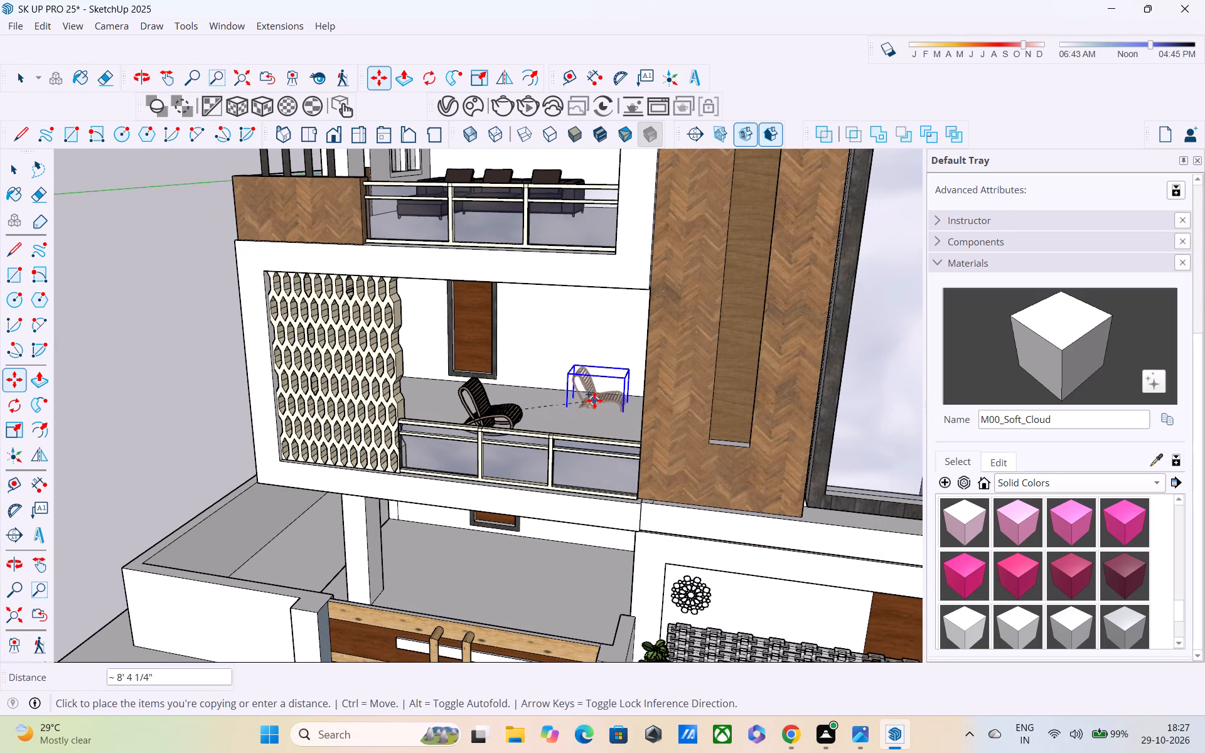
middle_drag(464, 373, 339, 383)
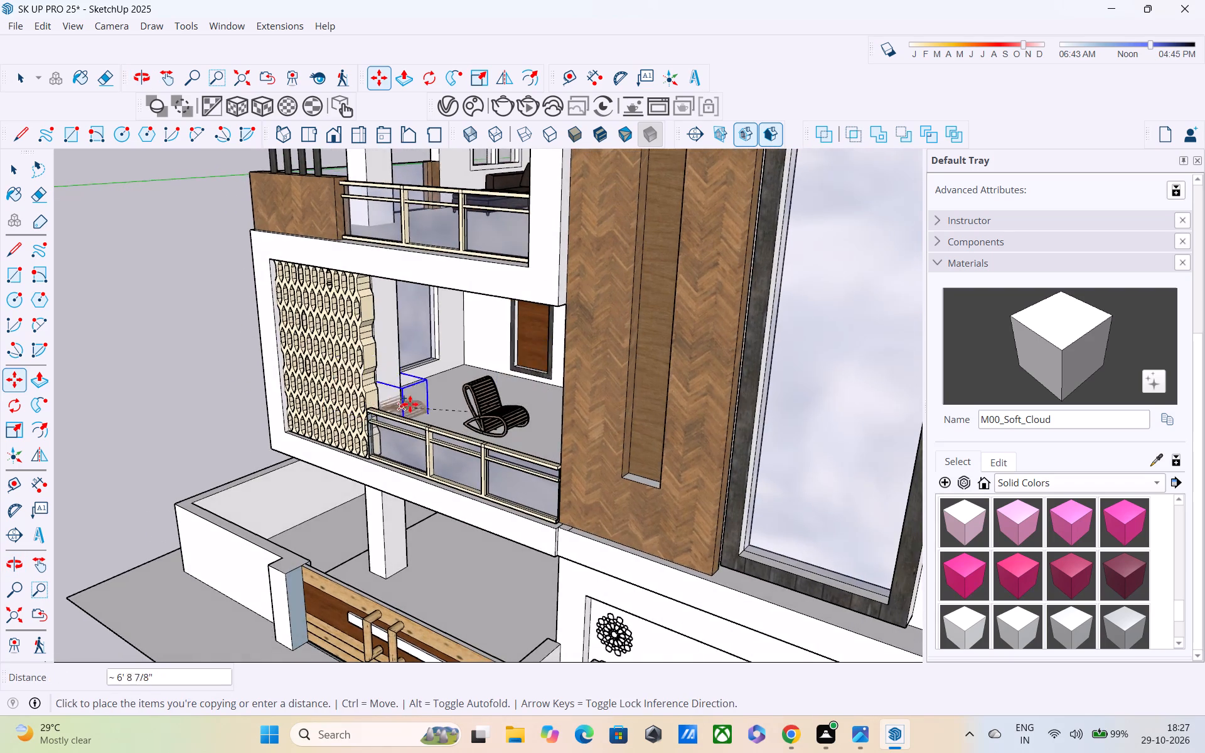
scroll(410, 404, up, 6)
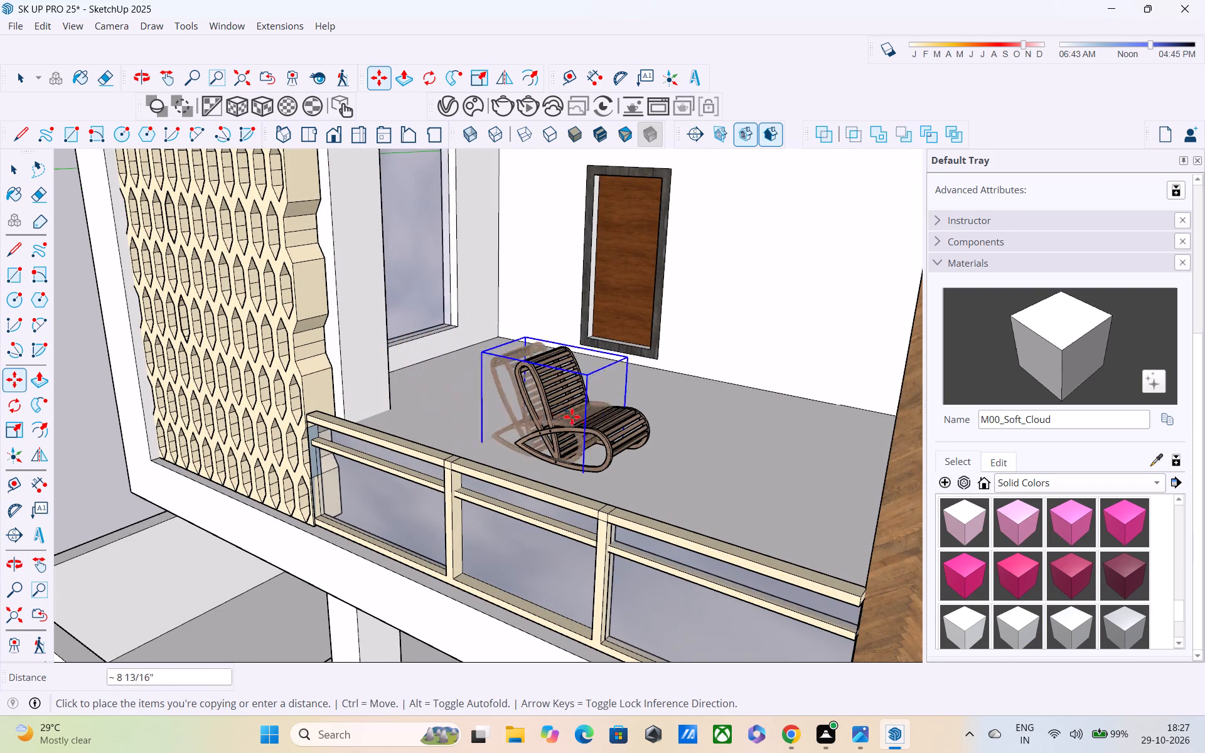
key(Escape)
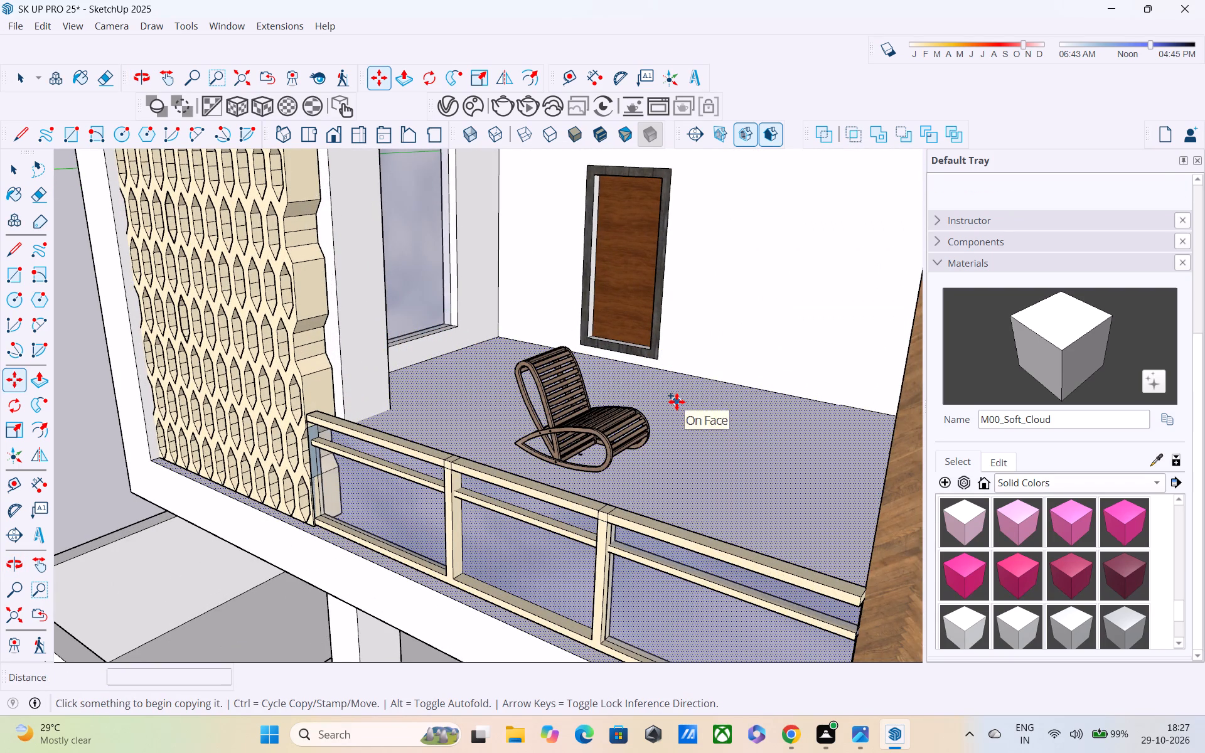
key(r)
Move the rocking chair vertically up by about 4" so its base sits on the lattice-screen balcony's floor.
key(space)
click(577, 410)
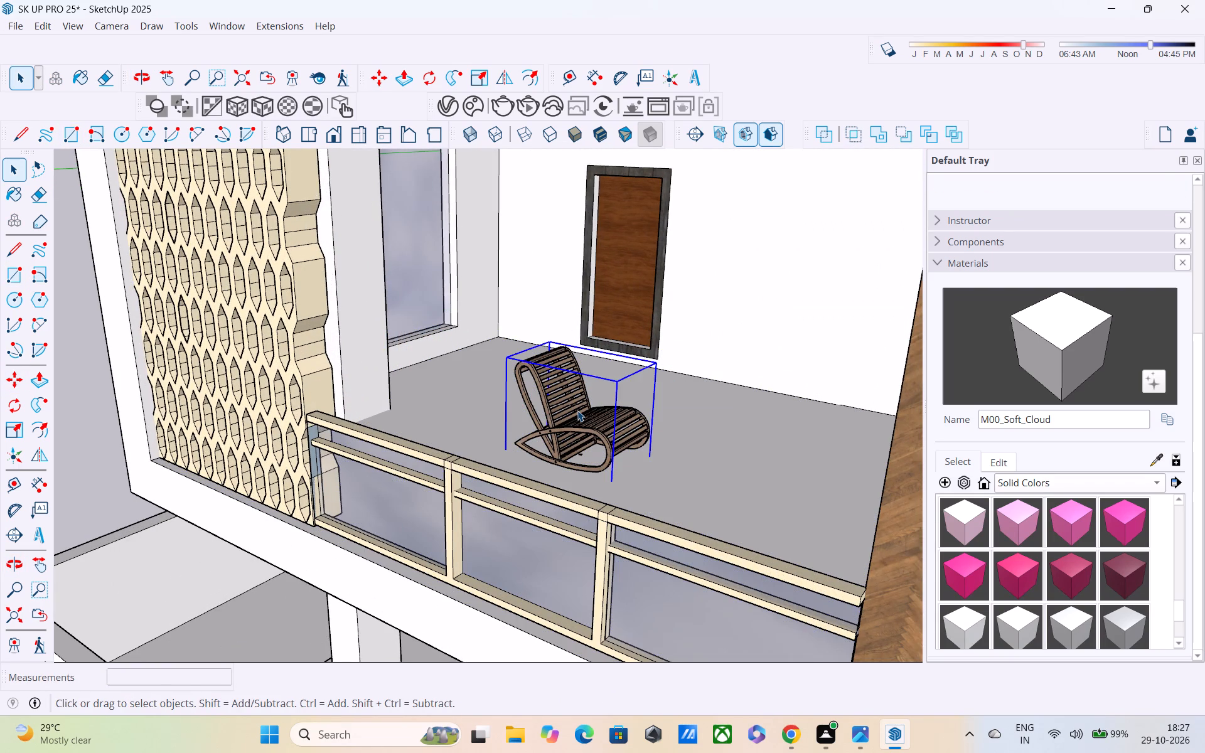
key(m)
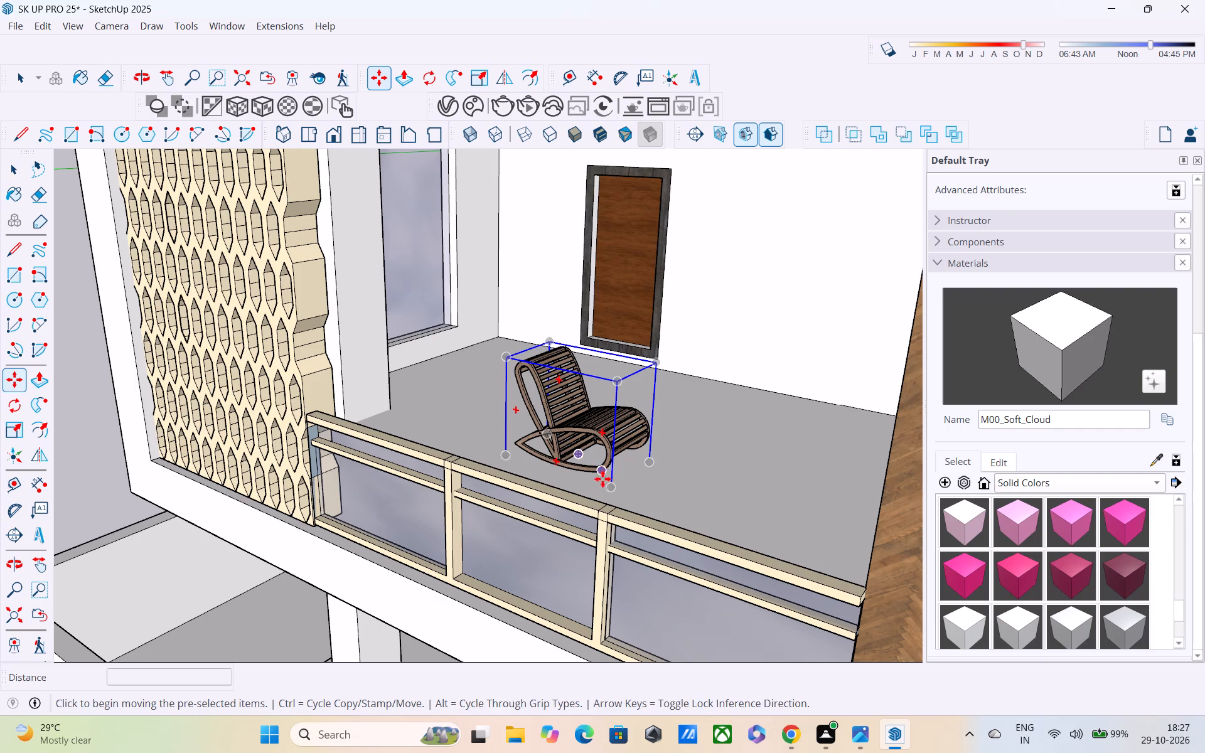
click(606, 491)
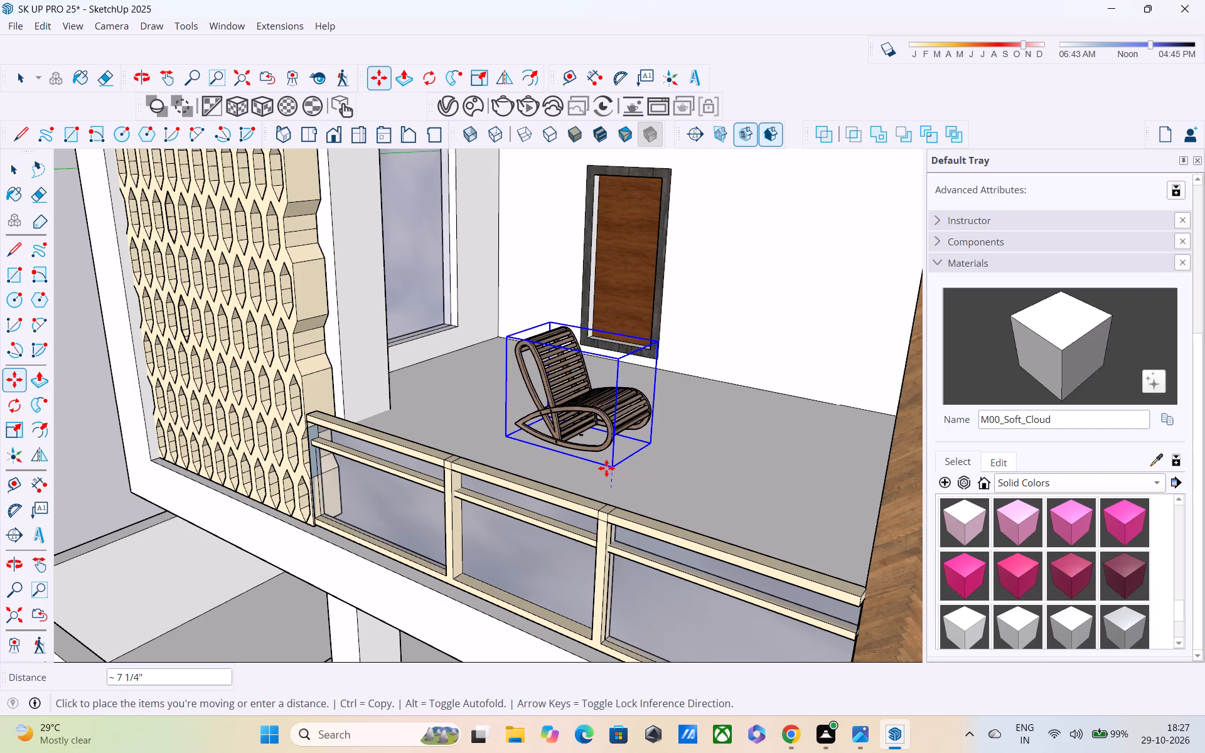
click(608, 472)
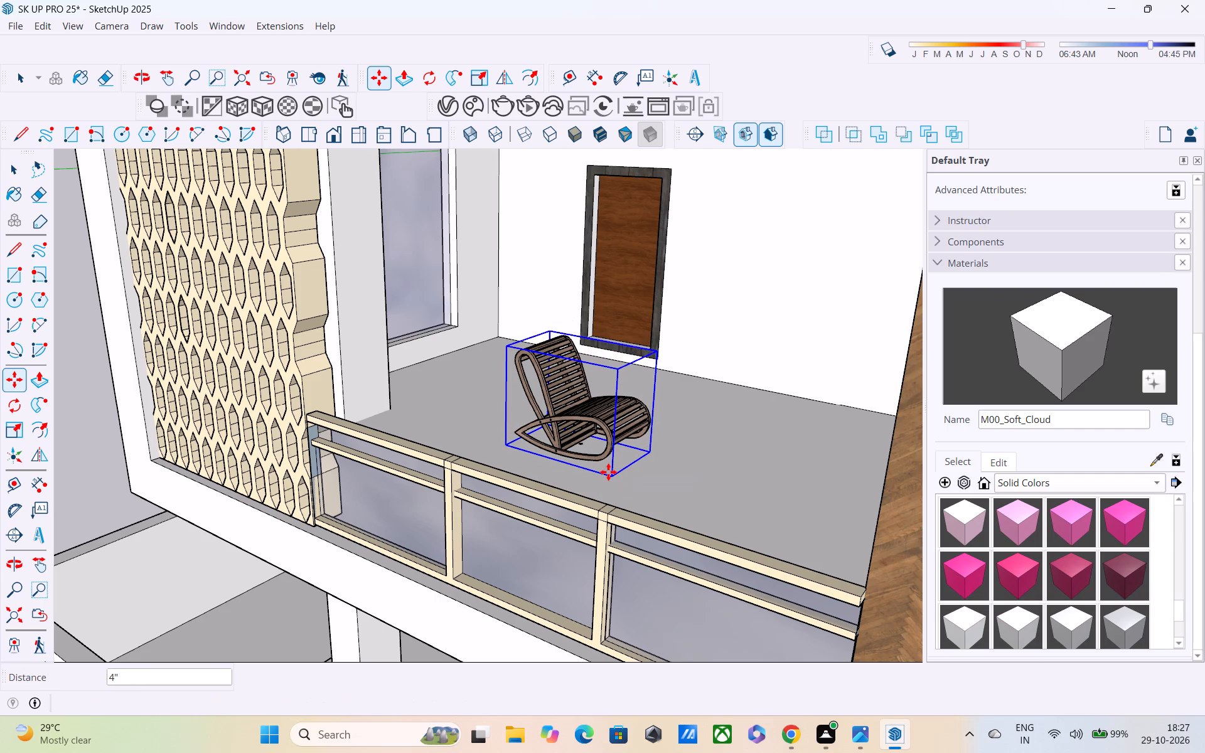
Rotate the rocking chair 90 degrees horizontally so it faces the balcony railing.
key(q)
click(607, 465)
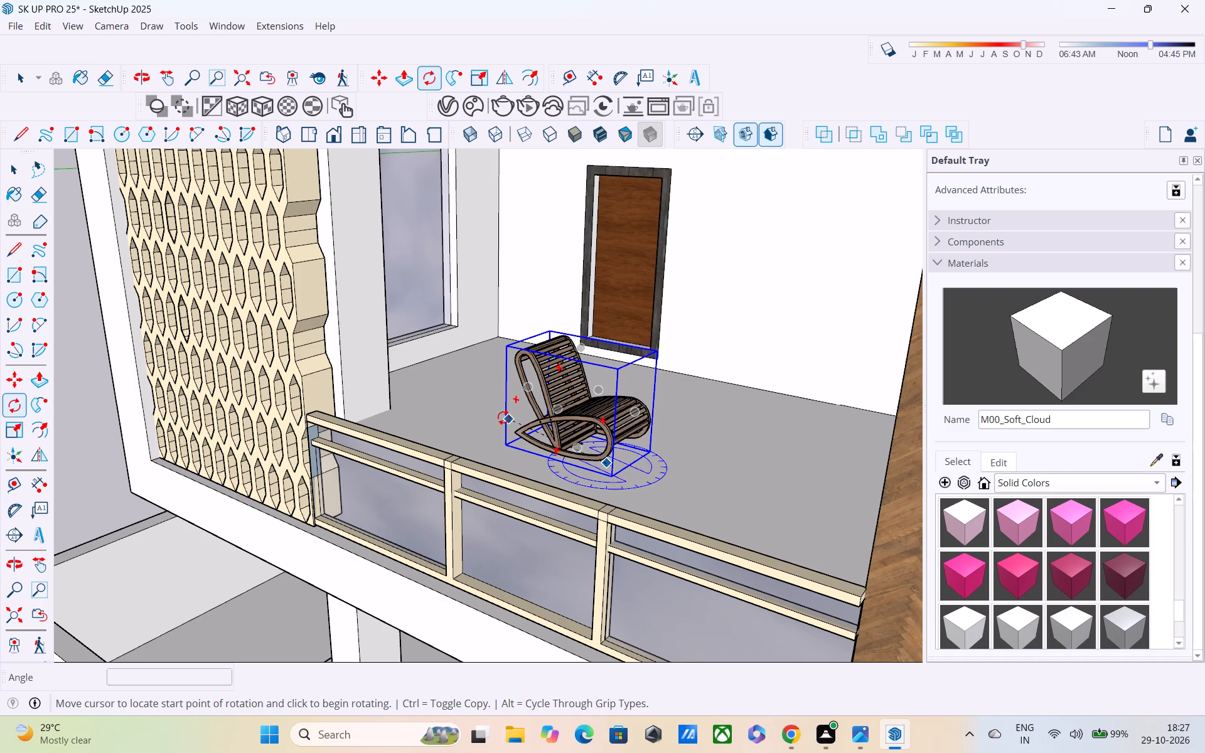
click(482, 424)
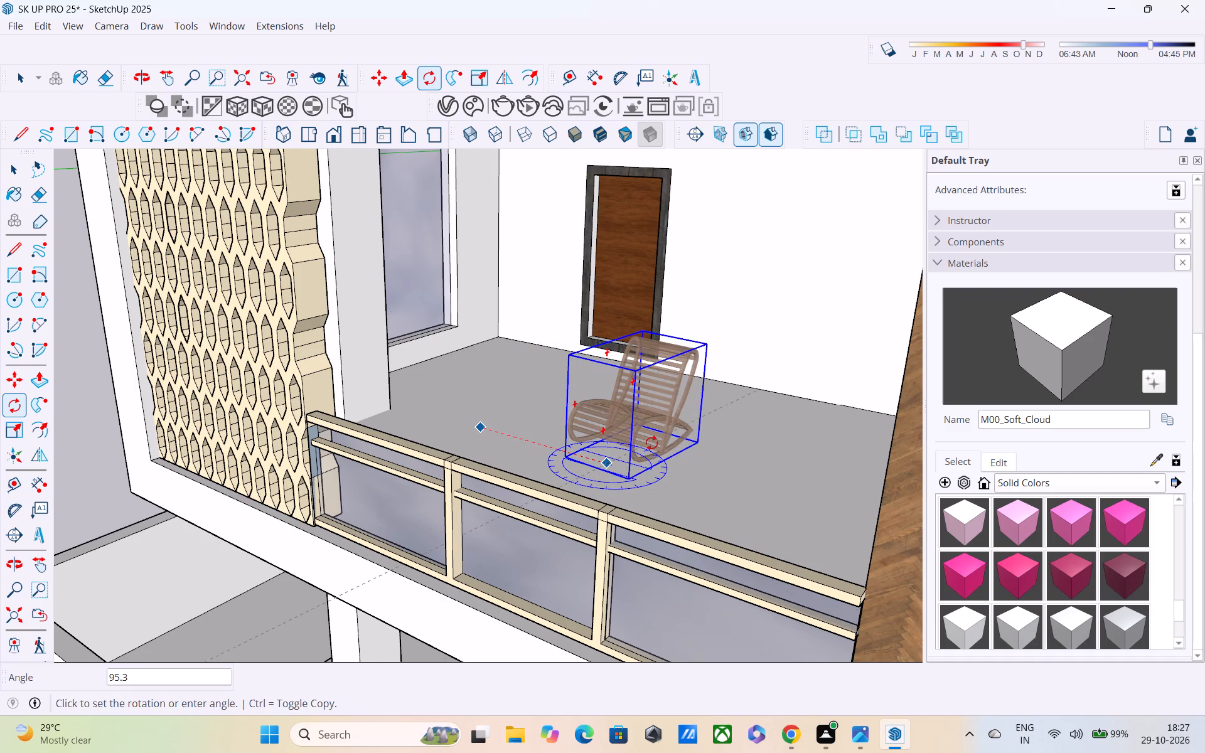
text(90)
key(Return)
Move the rocking chair about 5' 3" along the balcony, away from the lattice screen toward the far side wall.
scroll(651, 443, up, 1)
scroll(572, 432, down, 3)
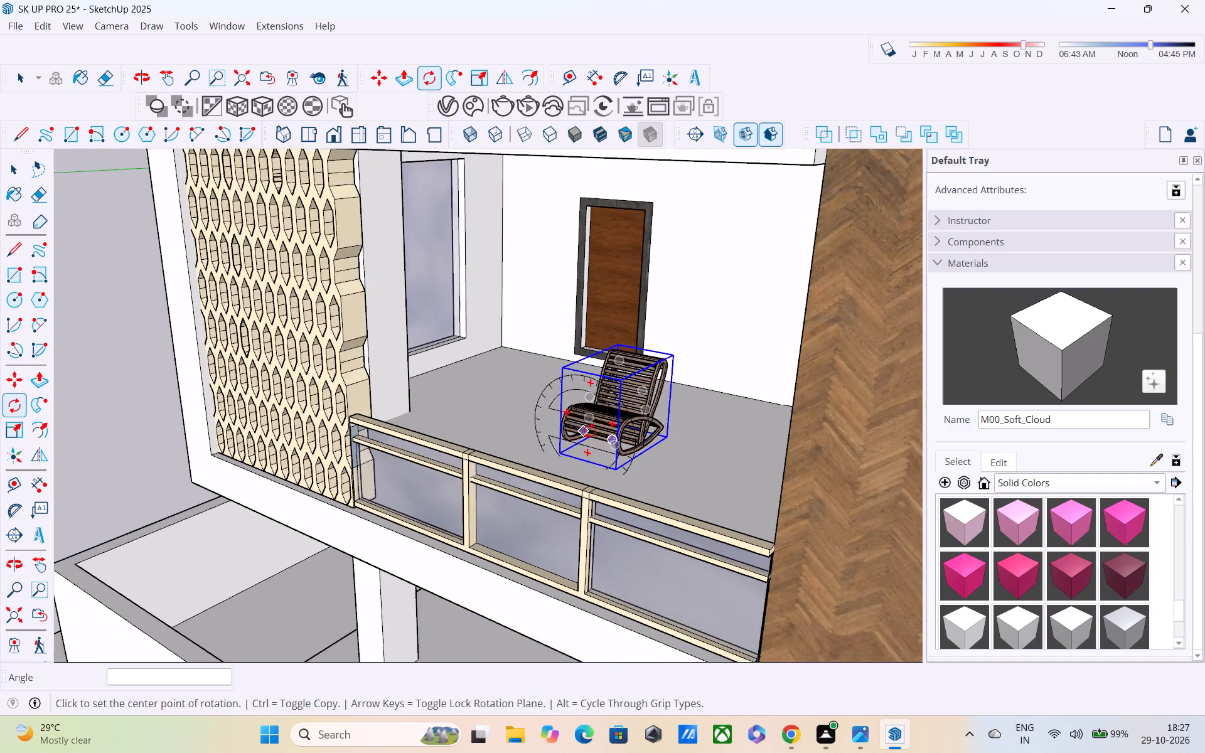
middle_drag(623, 432, 825, 395)
scroll(766, 401, down, 3)
key(space)
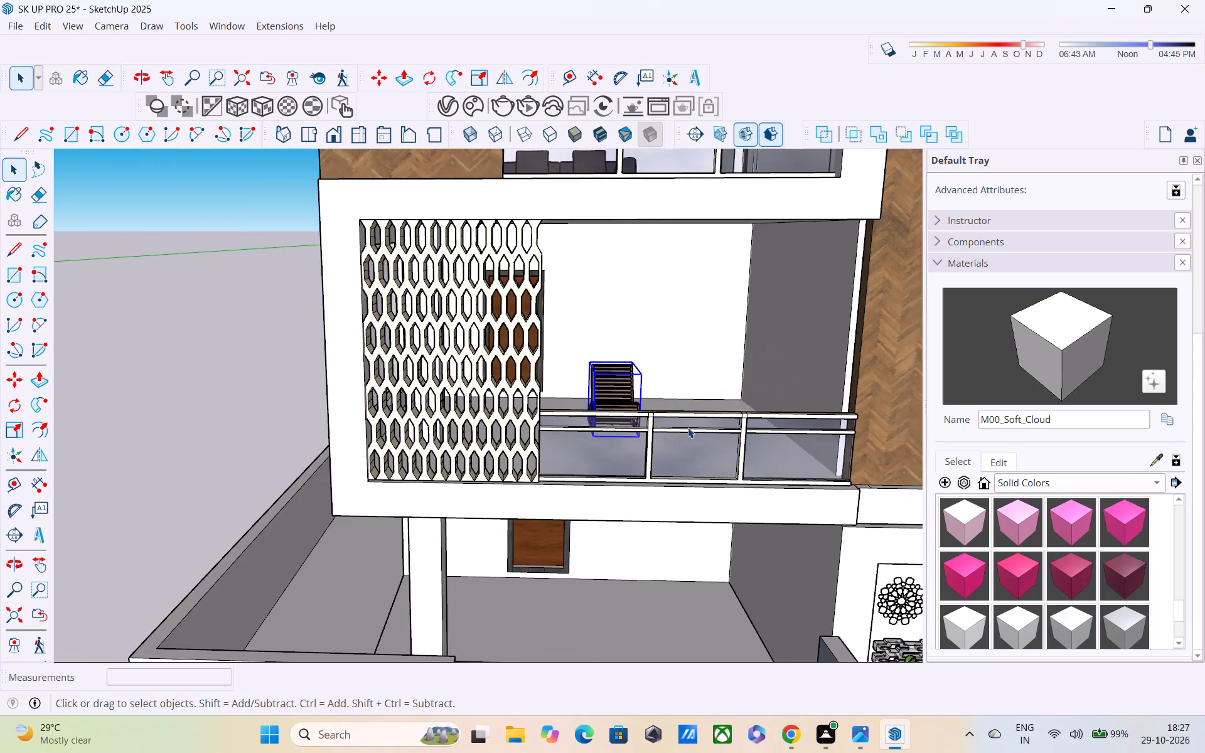
scroll(611, 394, up, 4)
middle_drag(611, 394, 582, 420)
click(587, 420)
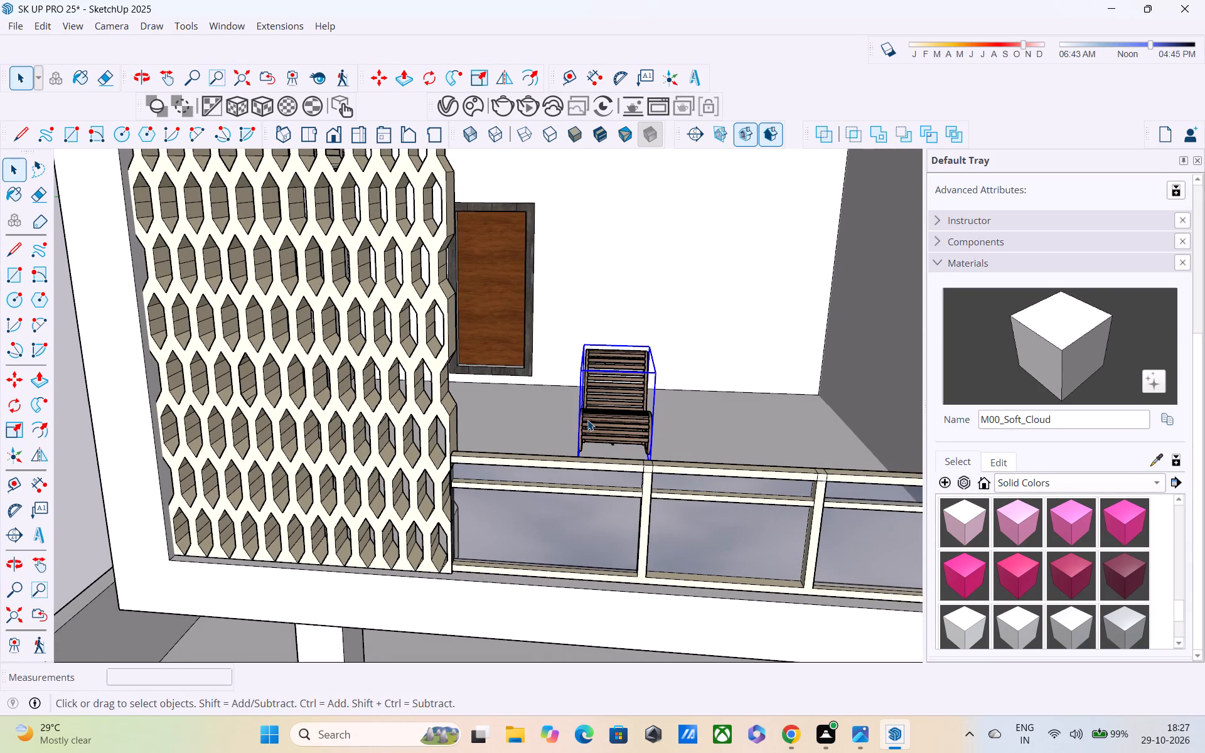
key(m)
click(594, 428)
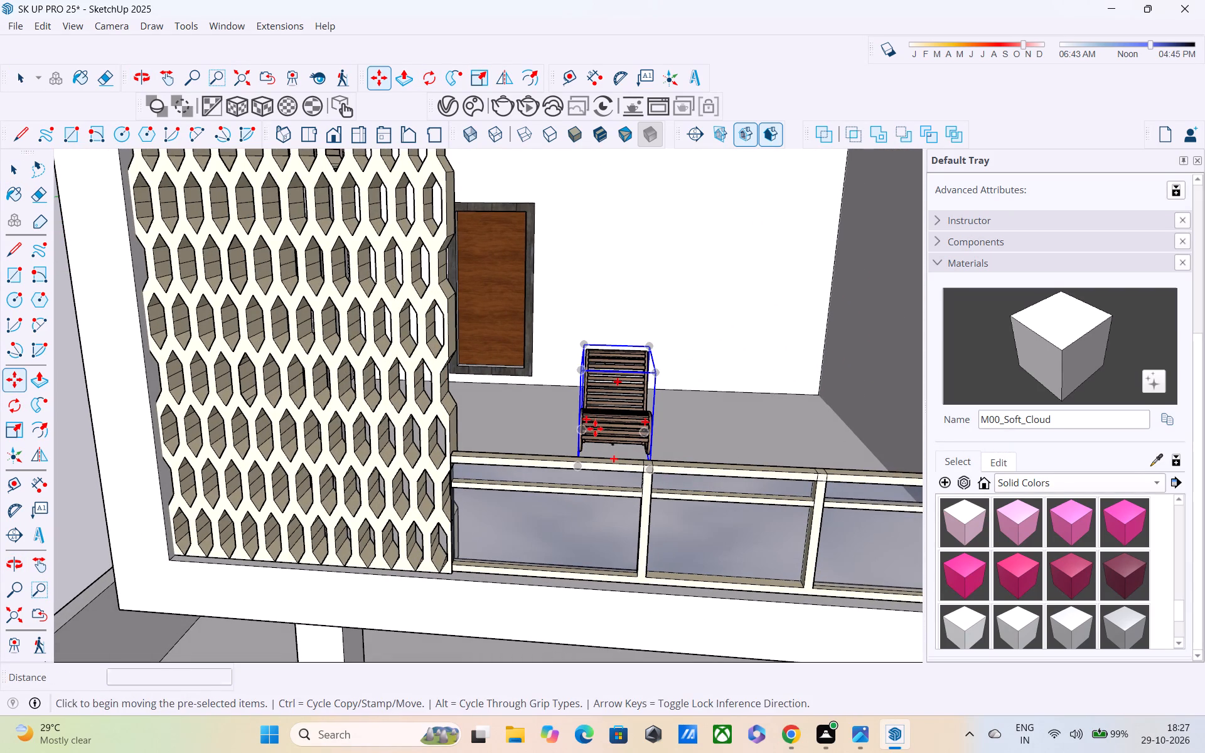
click(698, 401)
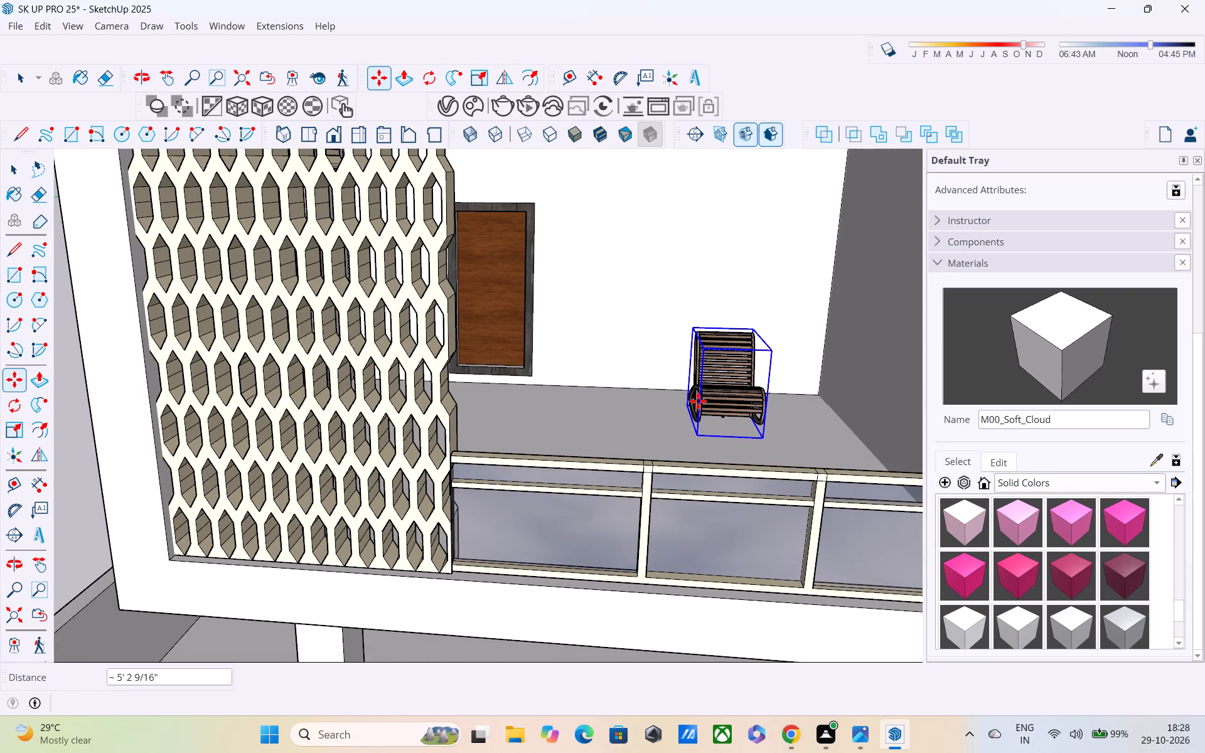
Copy the rocking chair along the balcony floor to a spot near the side window behind the lattice screen.
click(699, 397)
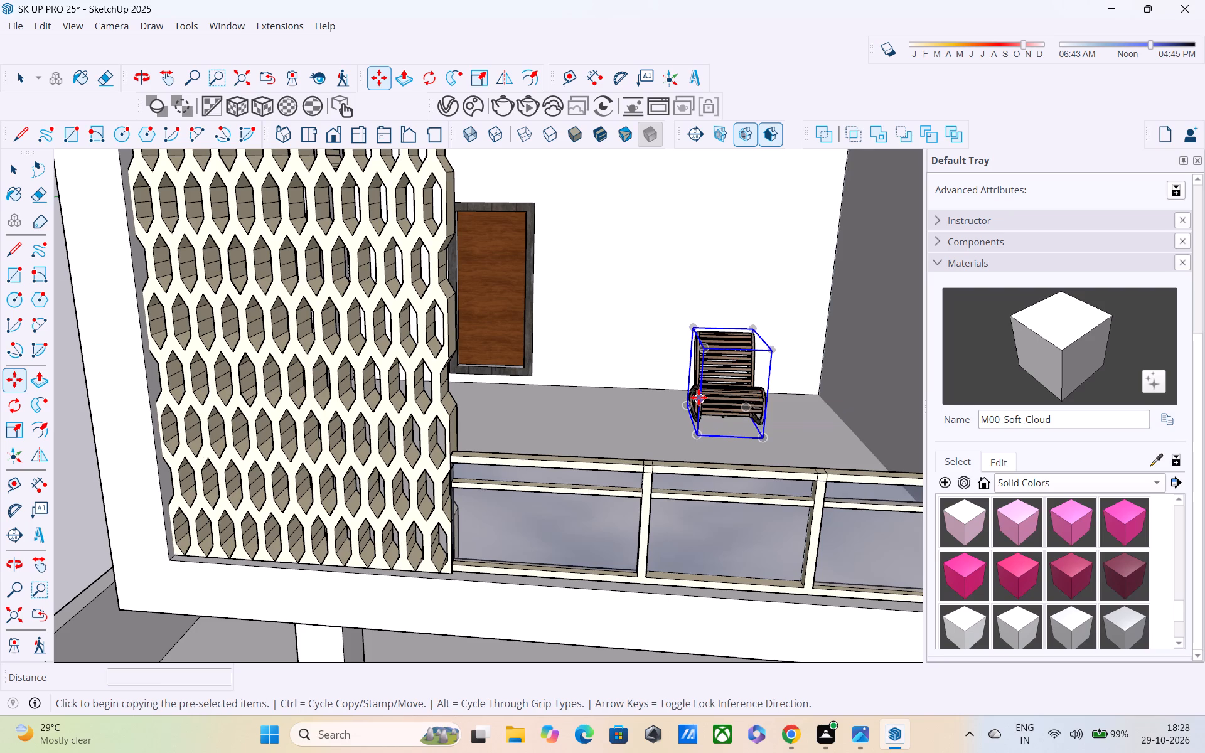
middle_drag(584, 397, 528, 399)
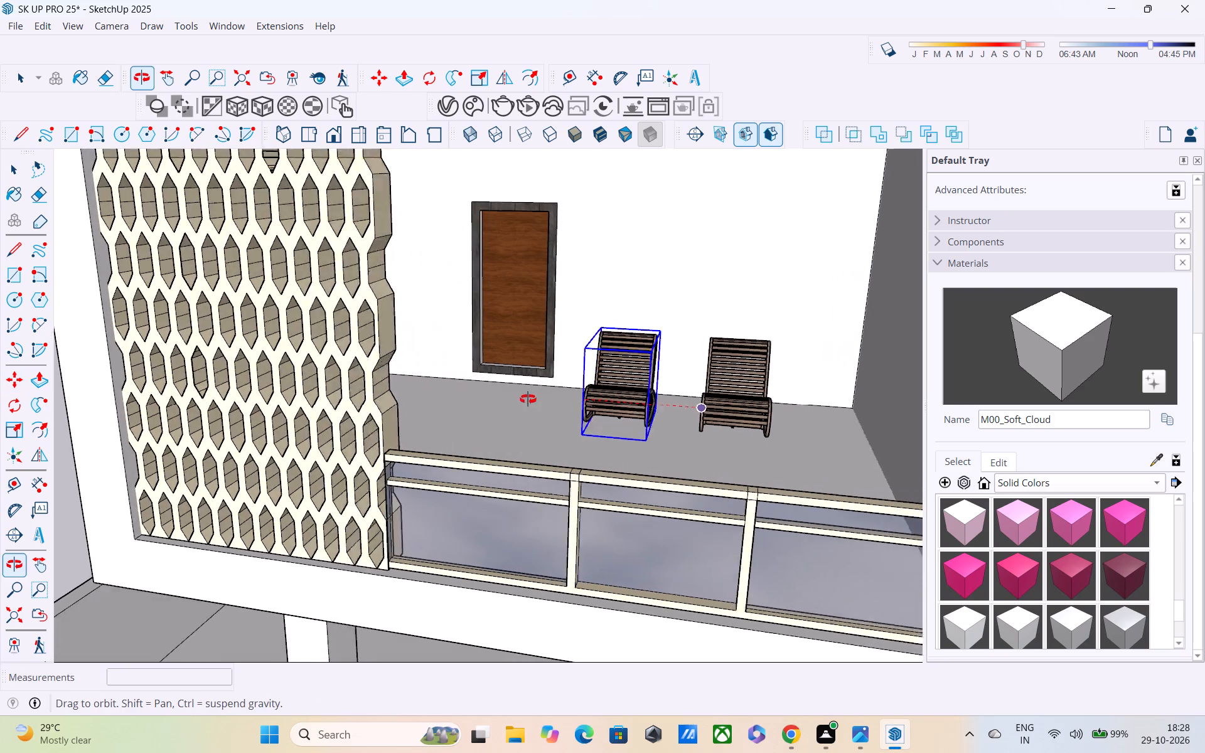
middle_drag(528, 399, 489, 392)
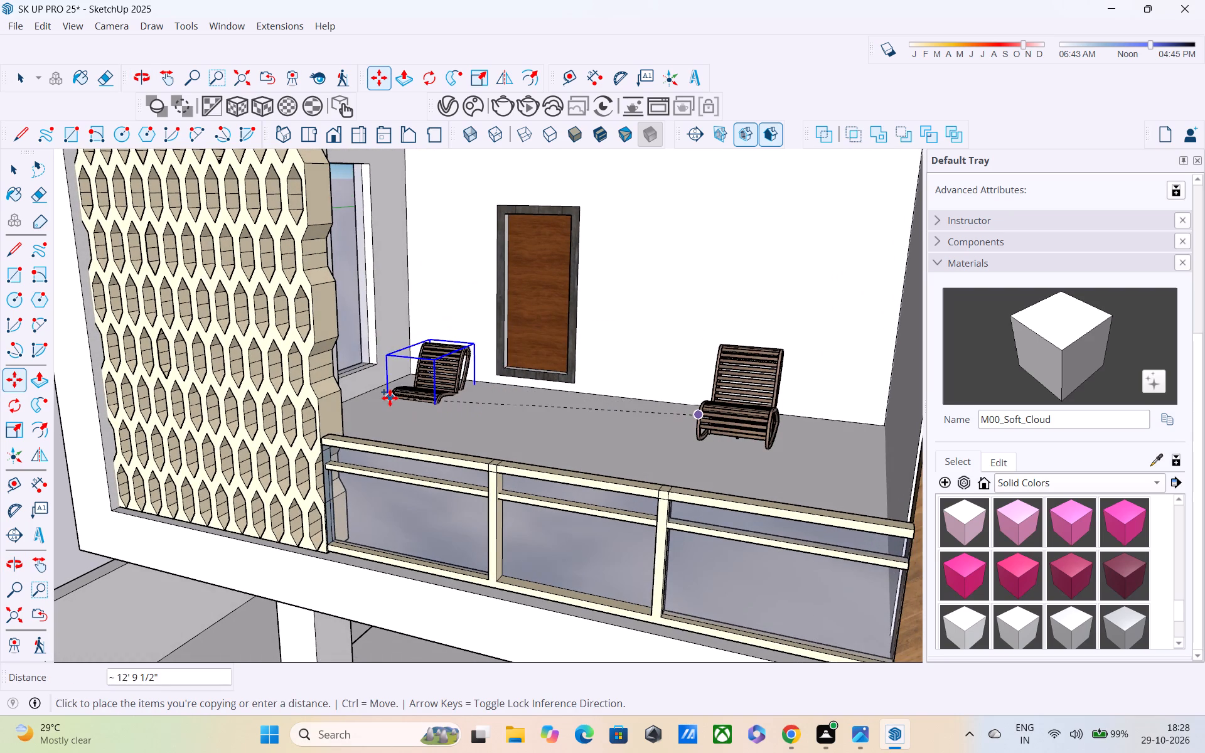
click(376, 382)
Review both rocking chairs on the balcony and the house's front facade from several angles.
middle_drag(532, 446, 549, 441)
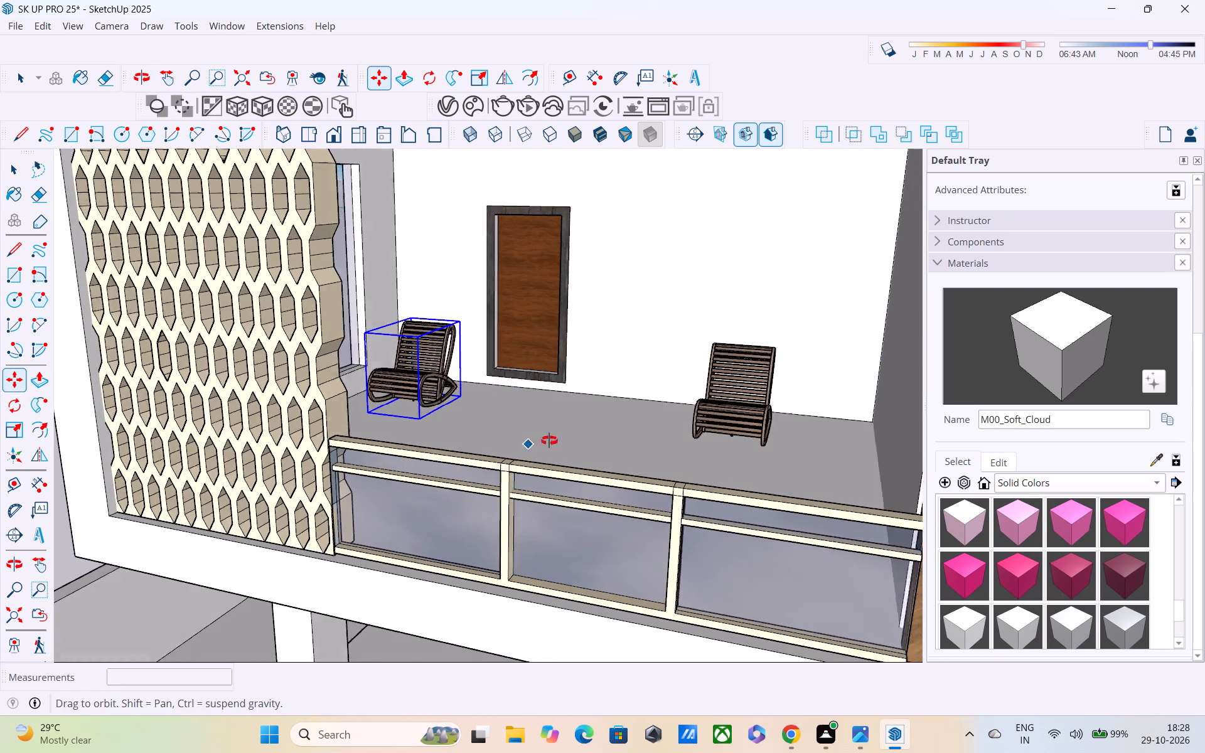
middle_drag(549, 441, 572, 414)
middle_drag(641, 427, 643, 421)
shift+middle_drag(643, 422, 608, 347)
middle_drag(608, 348, 623, 444)
scroll(632, 428, down, 6)
scroll(660, 360, up, 1)
scroll(660, 360, down, 6)
key(space)
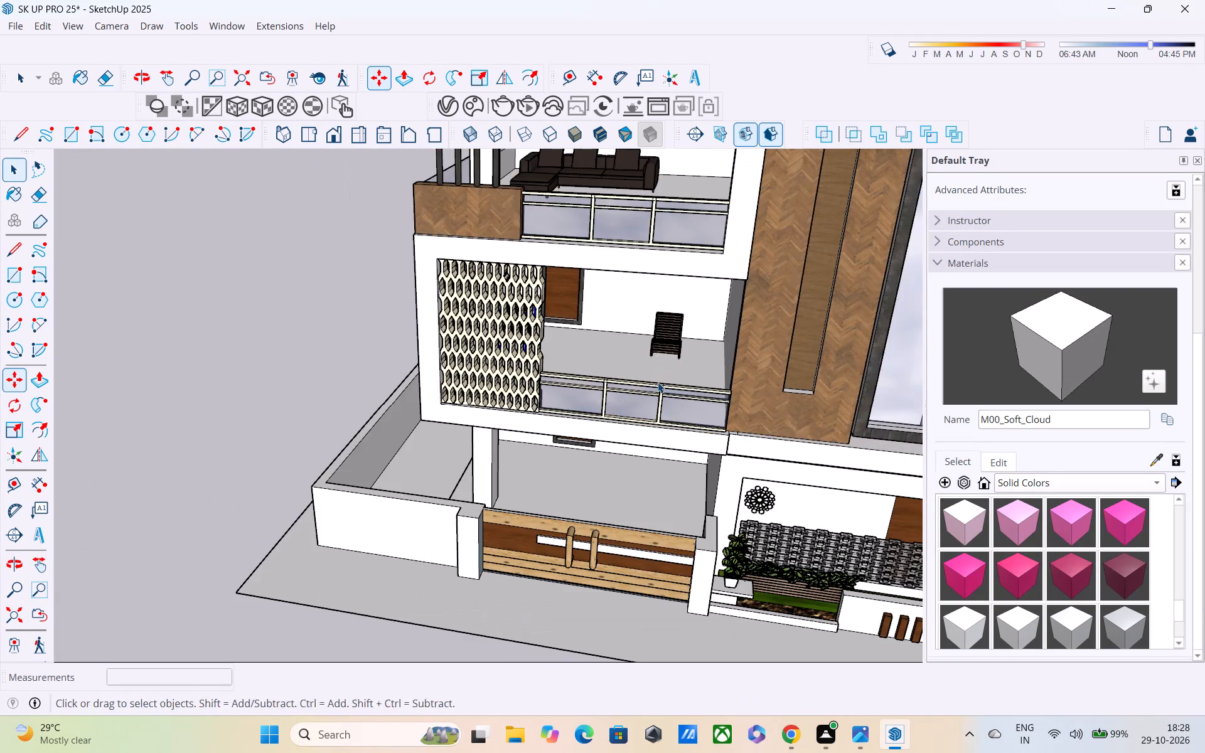
middle_drag(655, 366, 651, 336)
scroll(653, 347, up, 1)
scroll(651, 336, down, 5)
middle_drag(658, 467, 620, 351)
shift+scroll(620, 351, up, 1)
scroll(620, 351, down, 1)
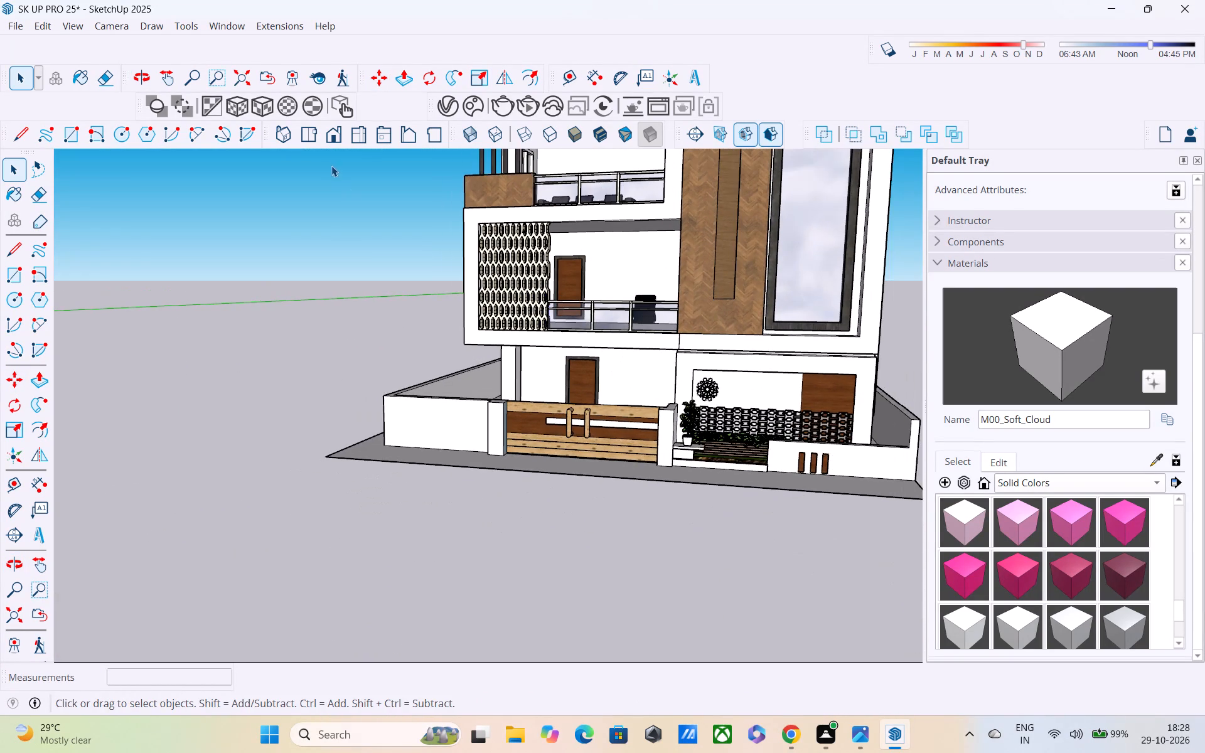
scroll(329, 164, down, 1)
middle_drag(343, 278, 378, 479)
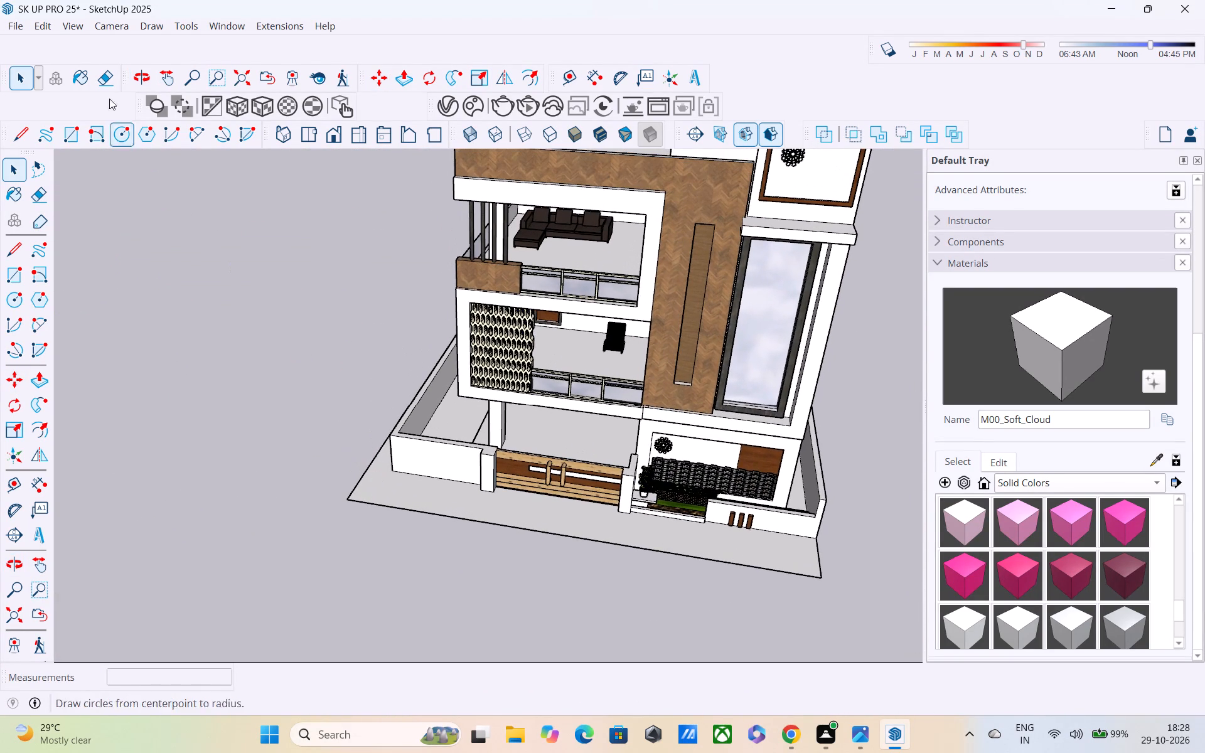
Import PLANTS (1) from the Downloads folder and place the planter on the lattice-screen balcony floor.
click(14, 22)
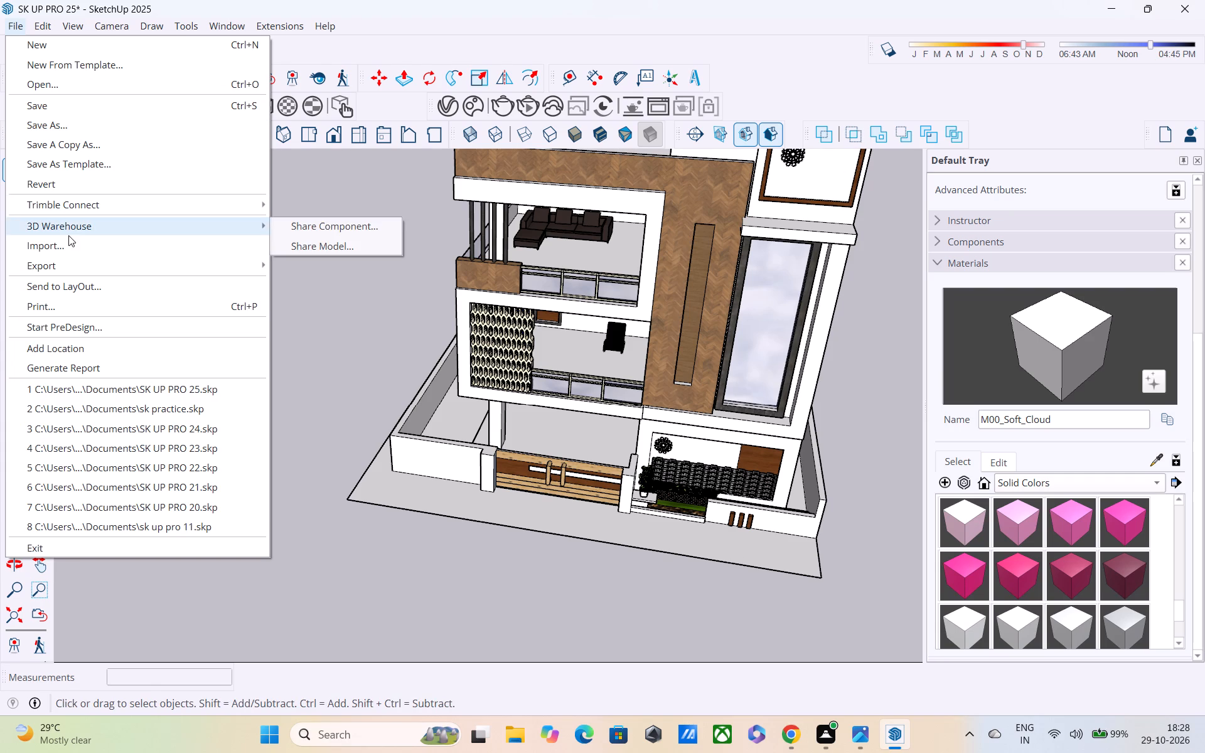
click(68, 242)
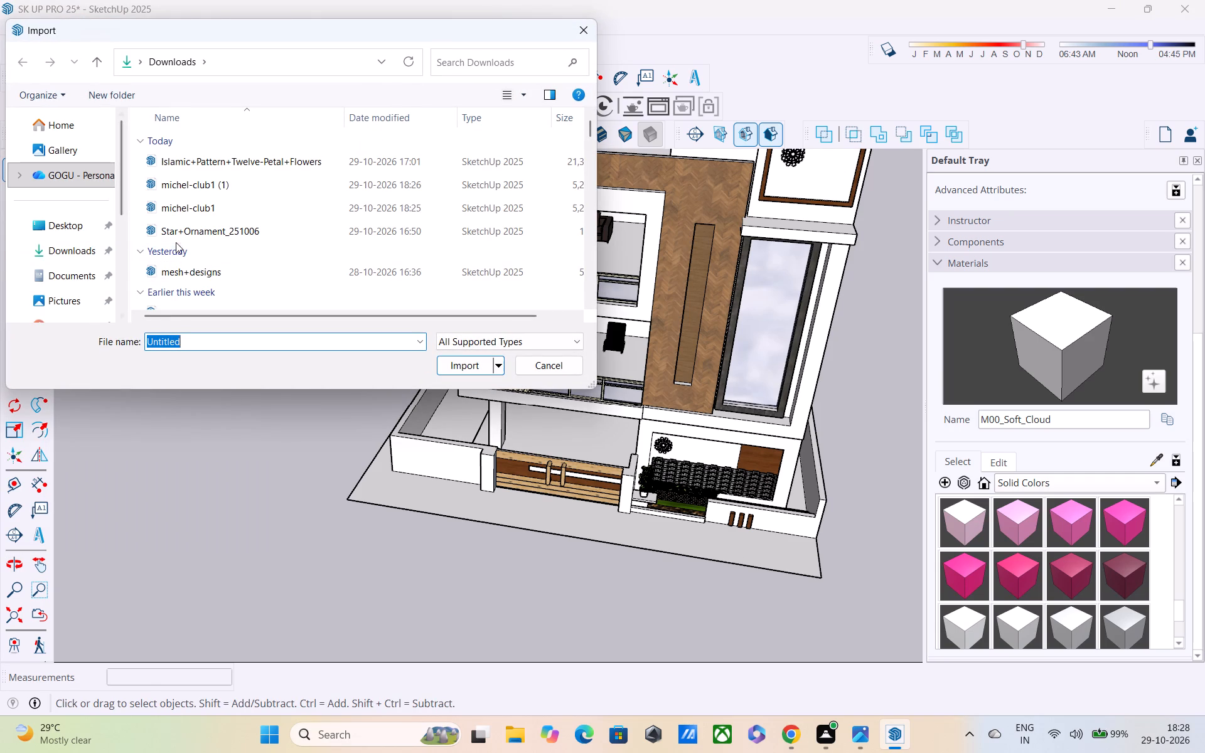
click(94, 255)
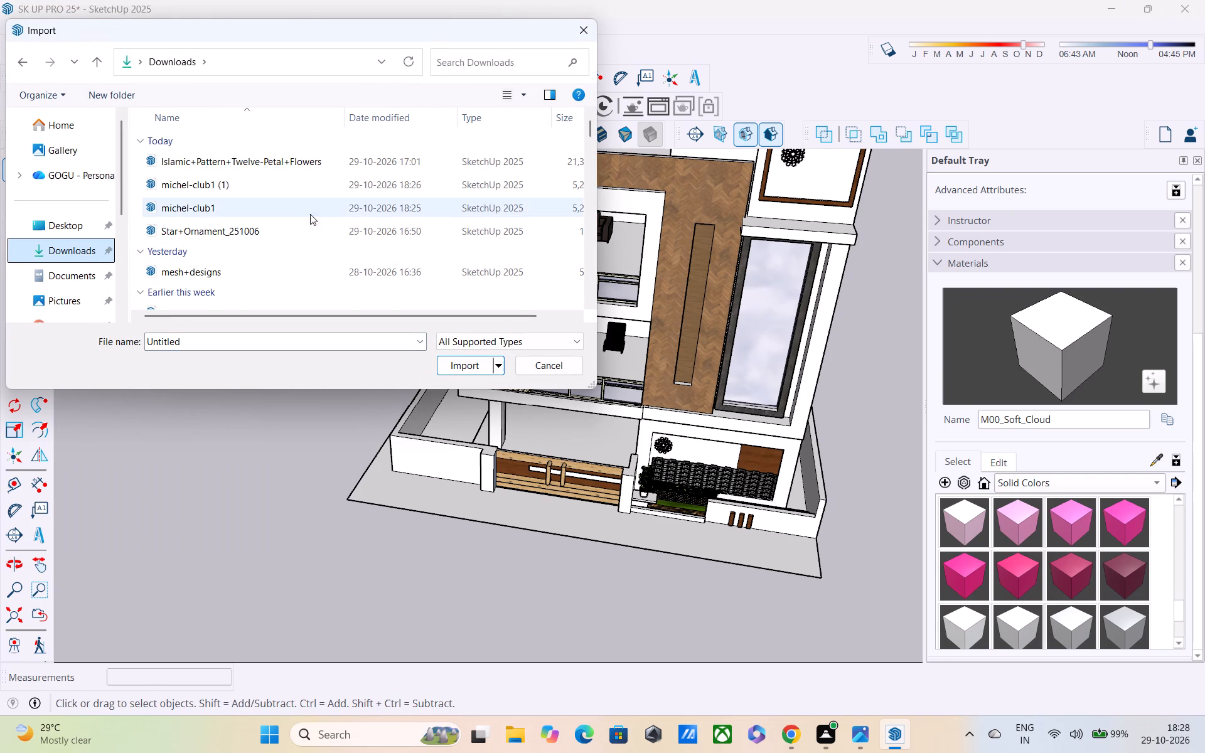
scroll(310, 214, down, 2)
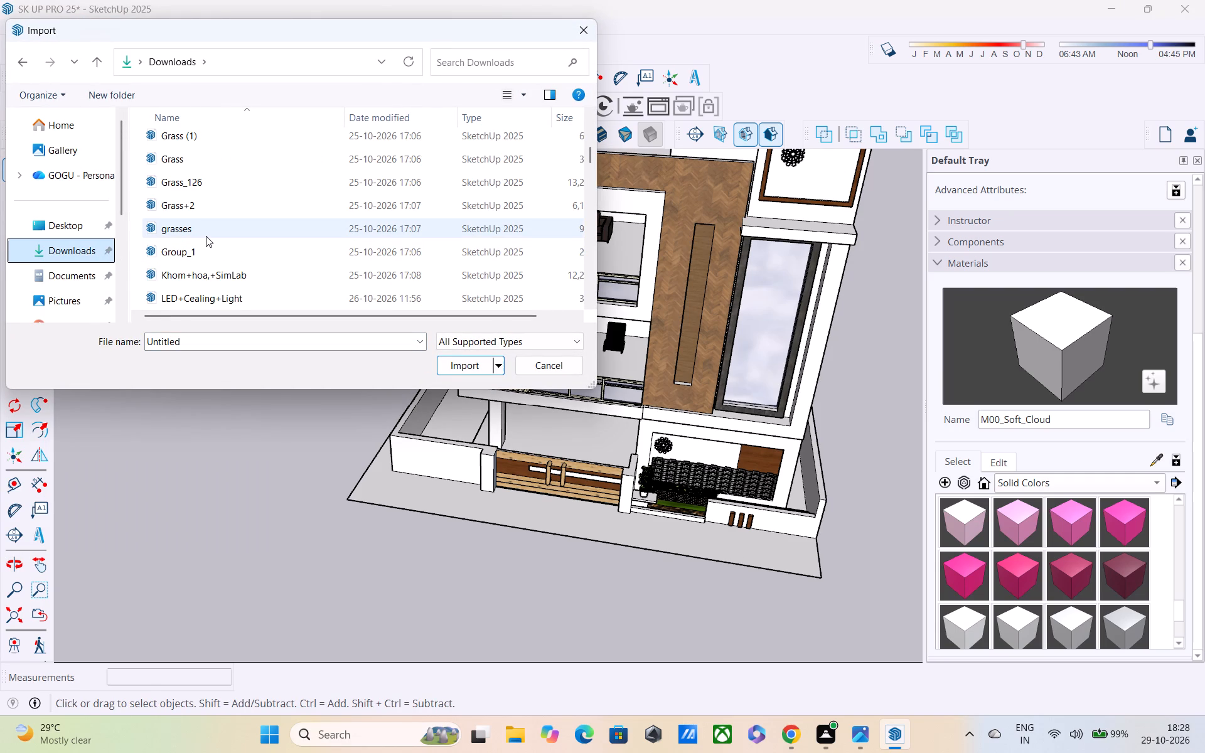
scroll(206, 235, down, 1)
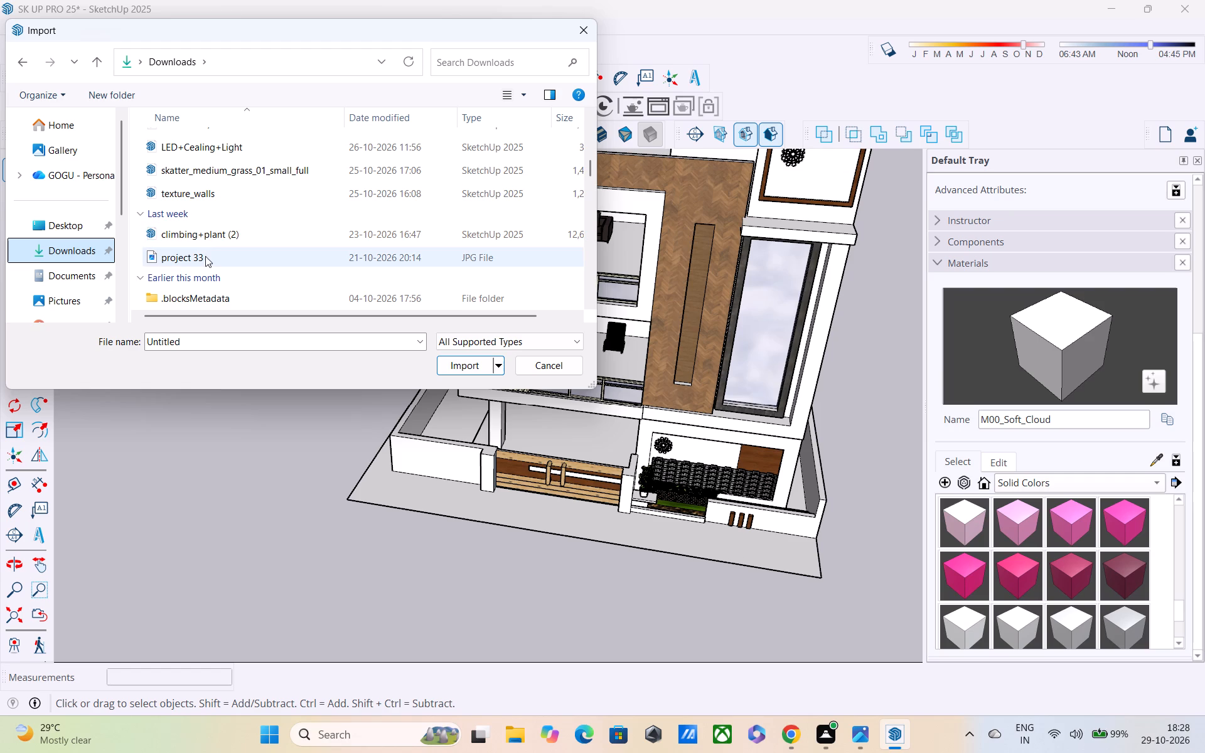
scroll(212, 282, down, 1)
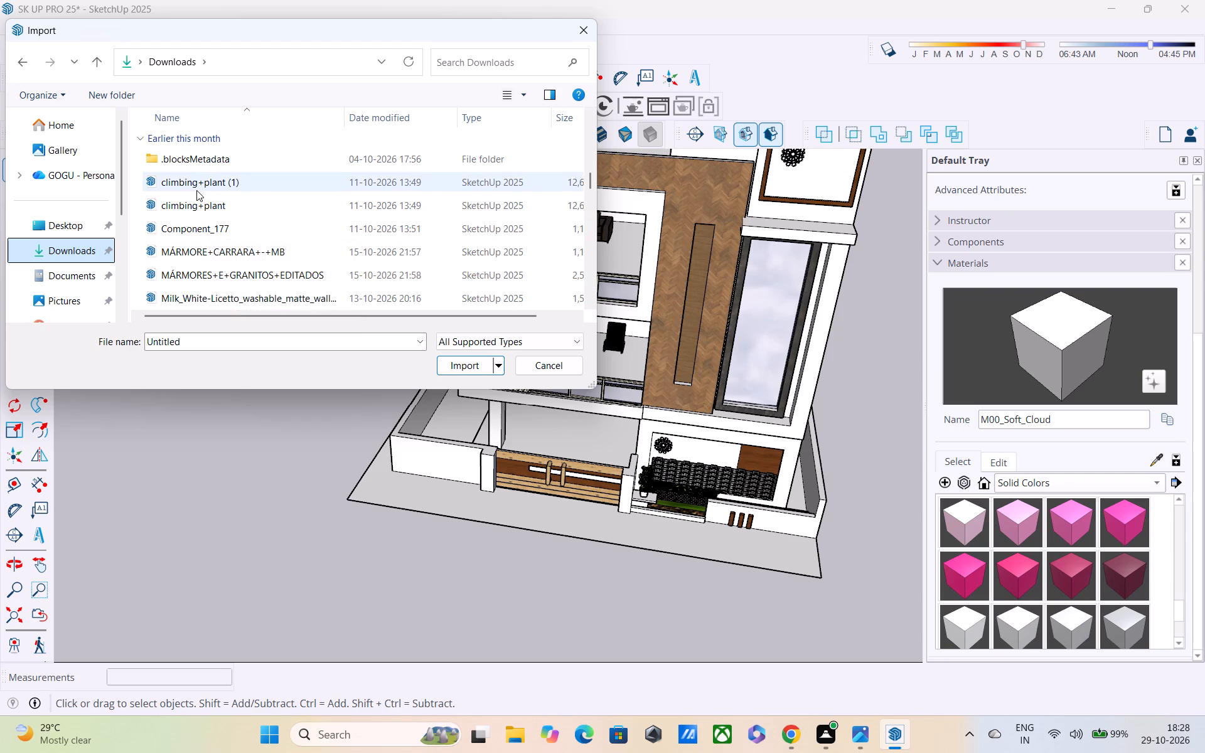
scroll(203, 223, down, 1)
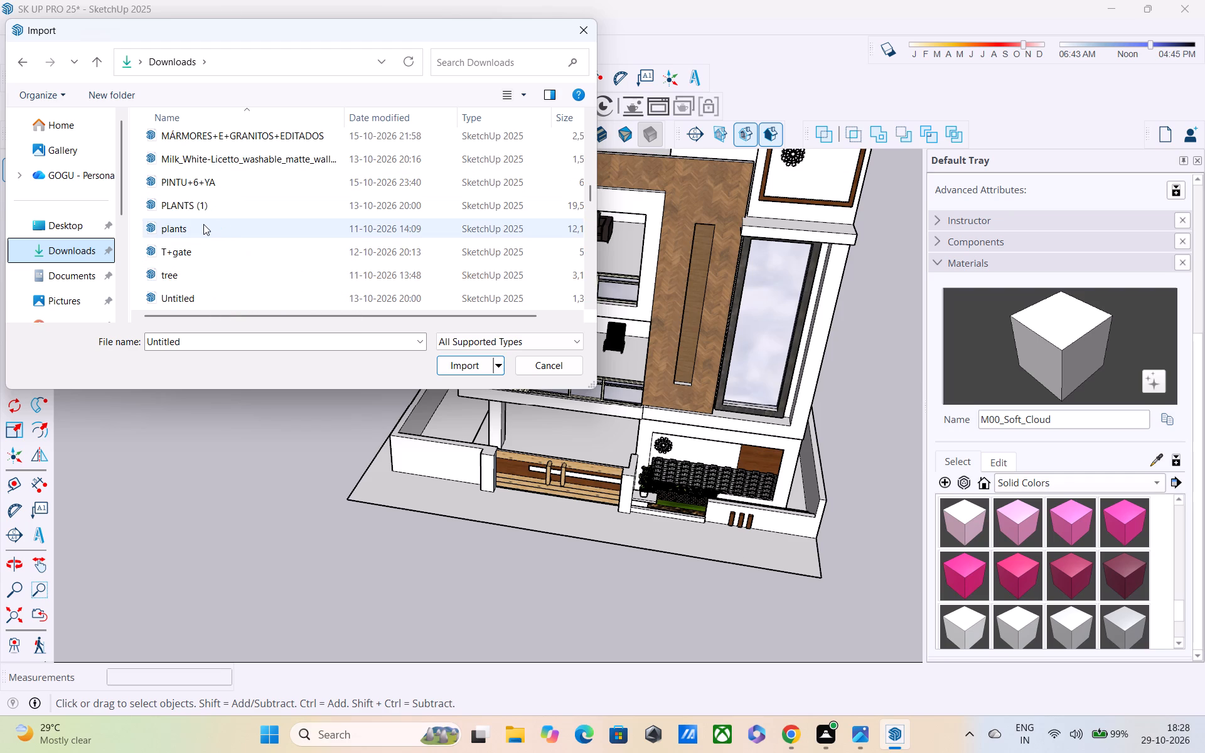
click(203, 206)
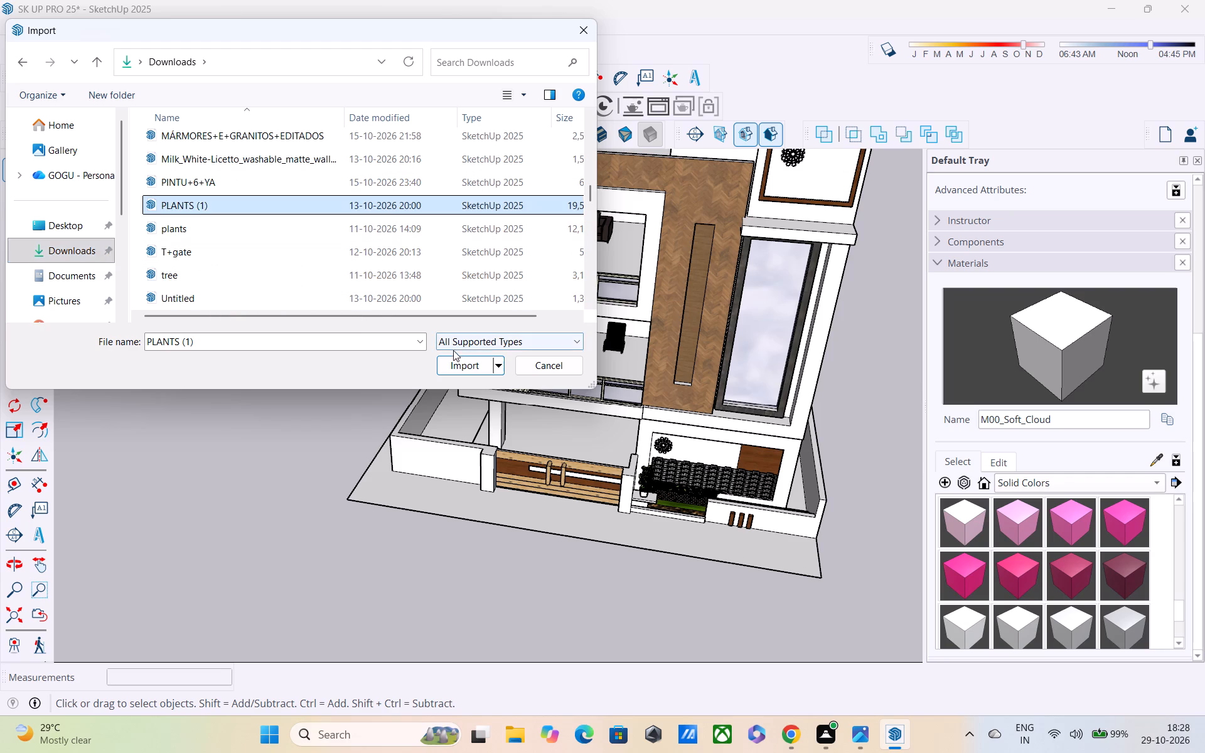
click(458, 362)
middle_drag(477, 407, 518, 321)
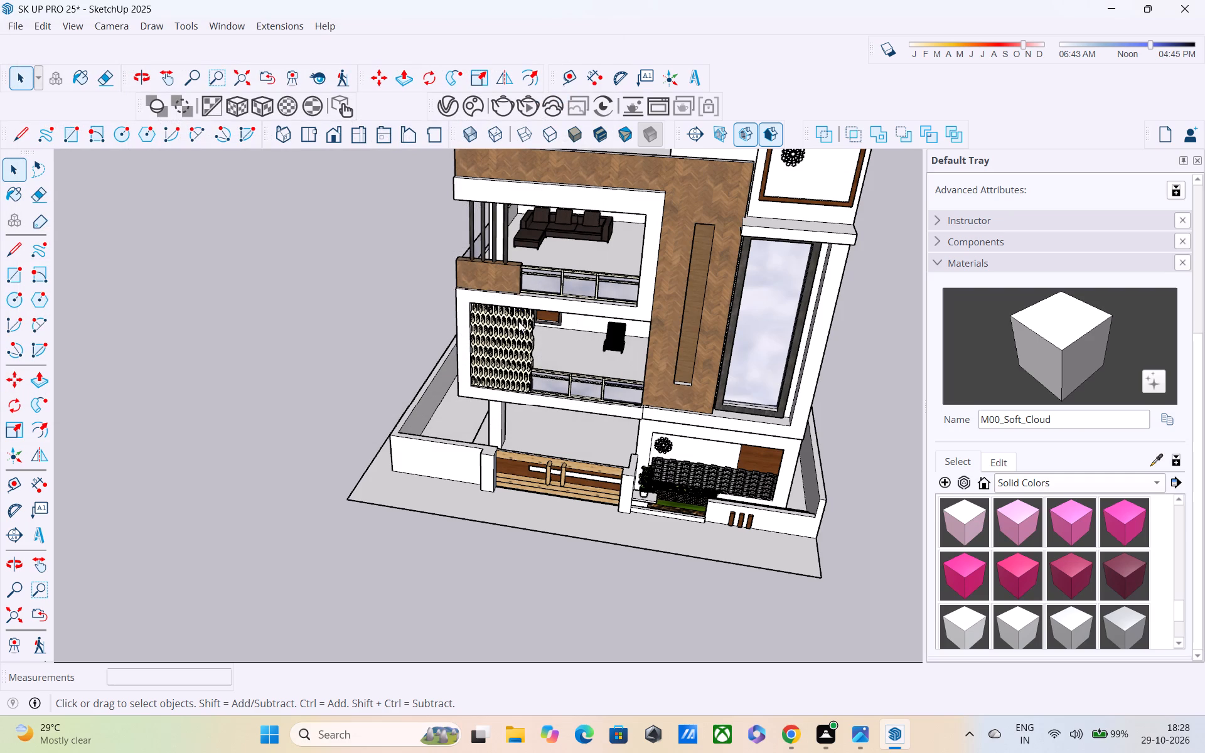
middle_drag(518, 329, 559, 239)
middle_drag(541, 388, 577, 294)
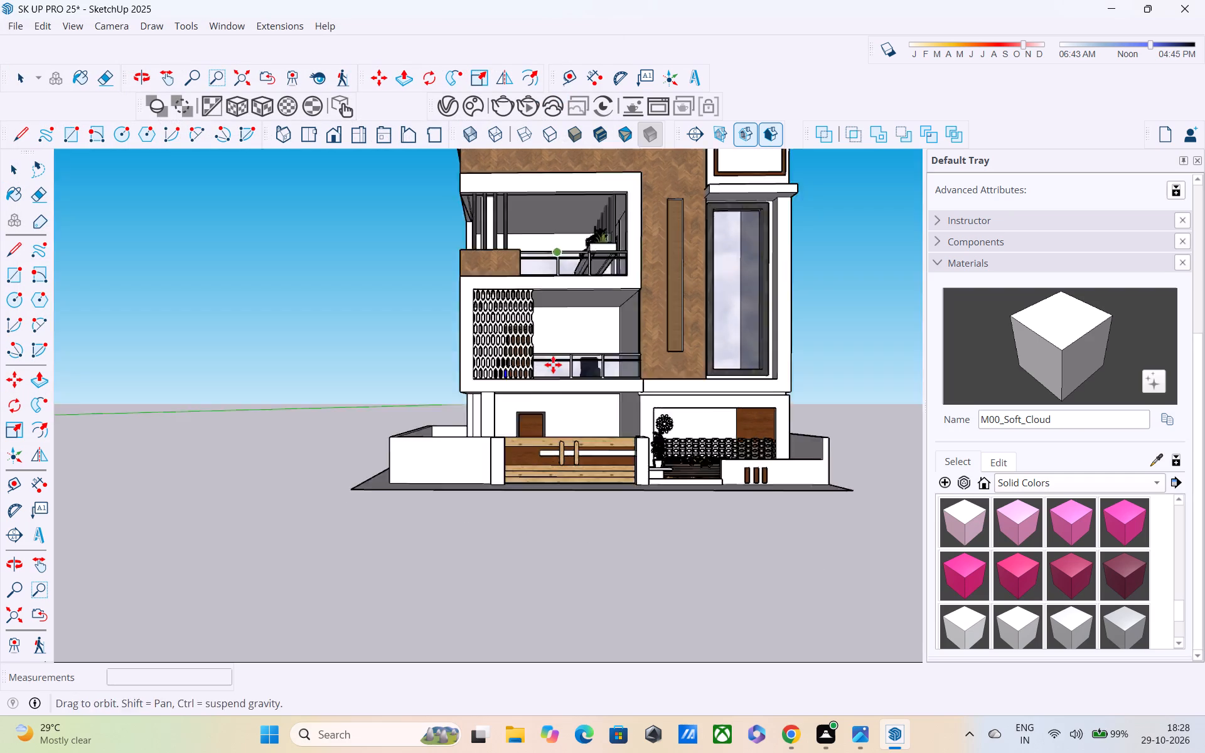
middle_drag(553, 365, 493, 498)
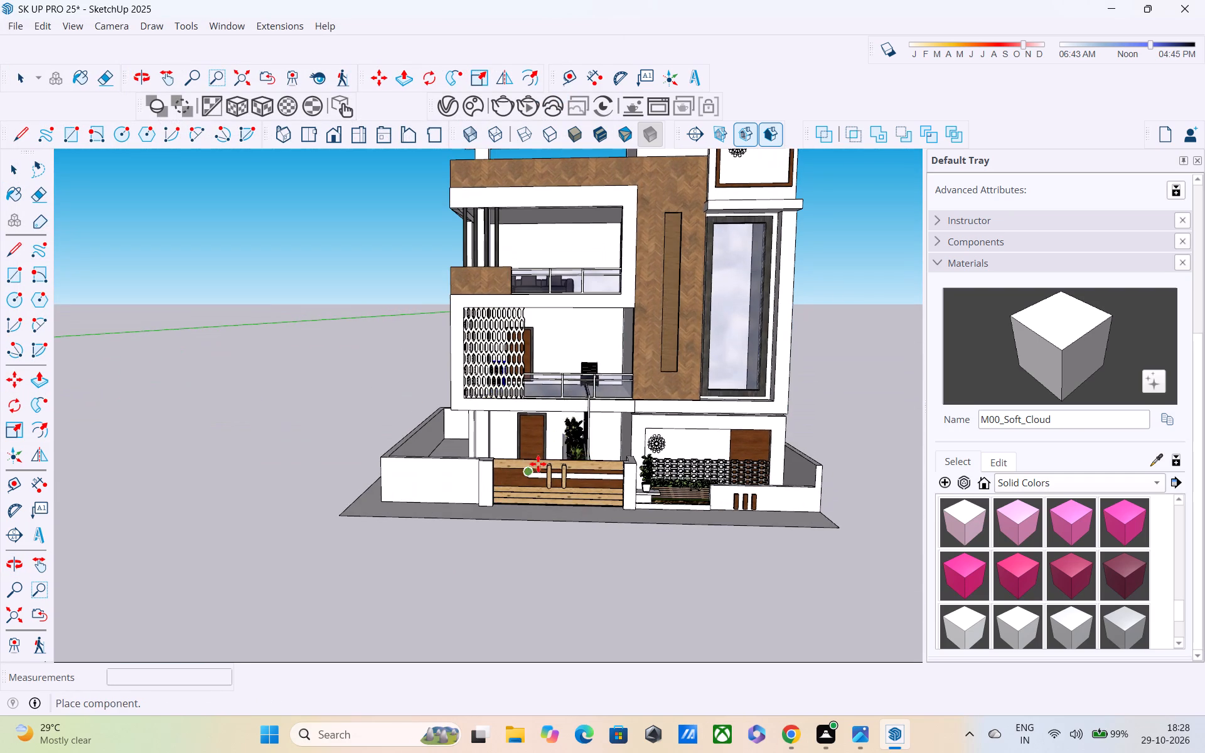
middle_drag(555, 387, 555, 393)
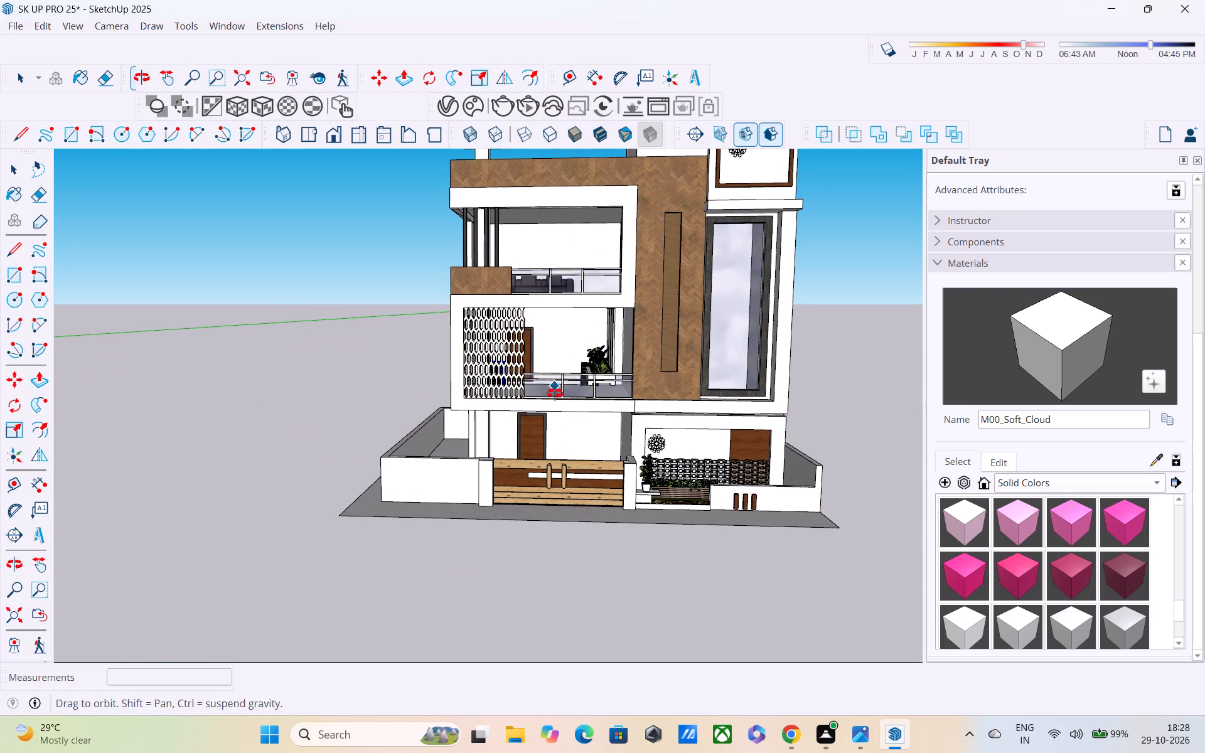
middle_drag(555, 393, 562, 446)
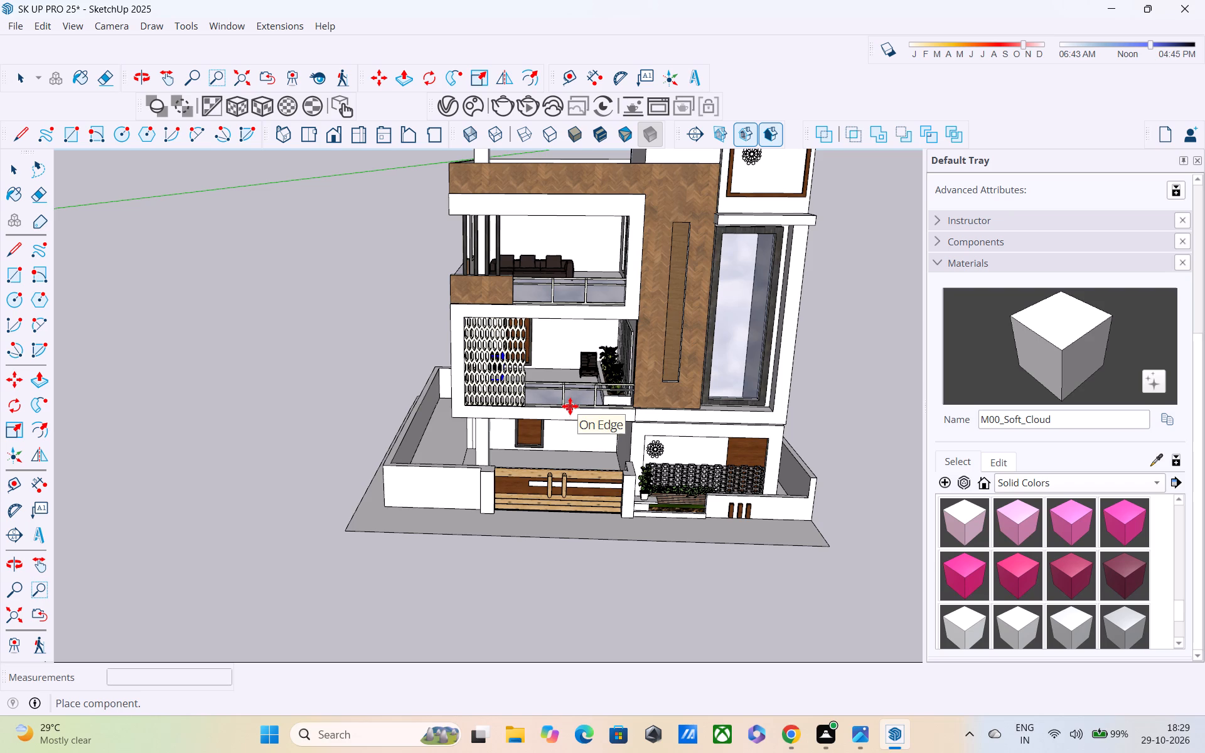
click(528, 402)
Scale the imported planter down in height along the blue axis so it sits low on the balcony.
scroll(585, 375, up, 1)
middle_drag(585, 375, 817, 353)
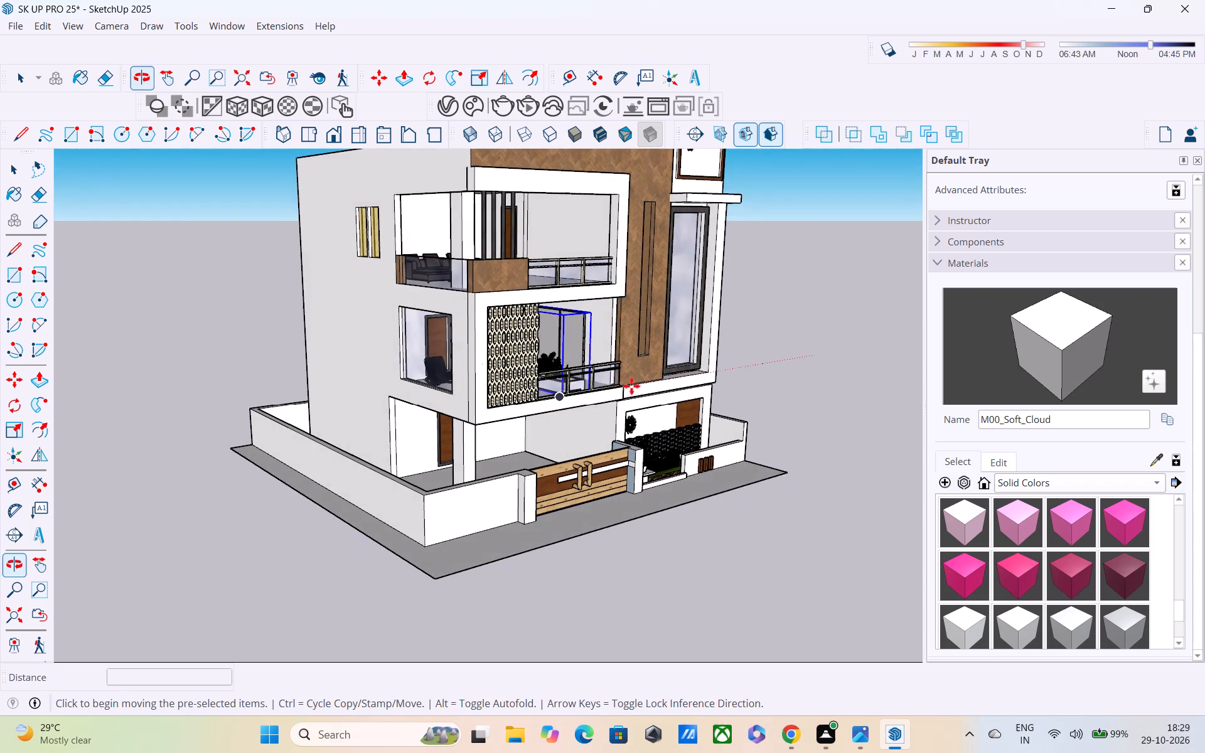
scroll(624, 387, up, 9)
middle_drag(572, 351, 472, 387)
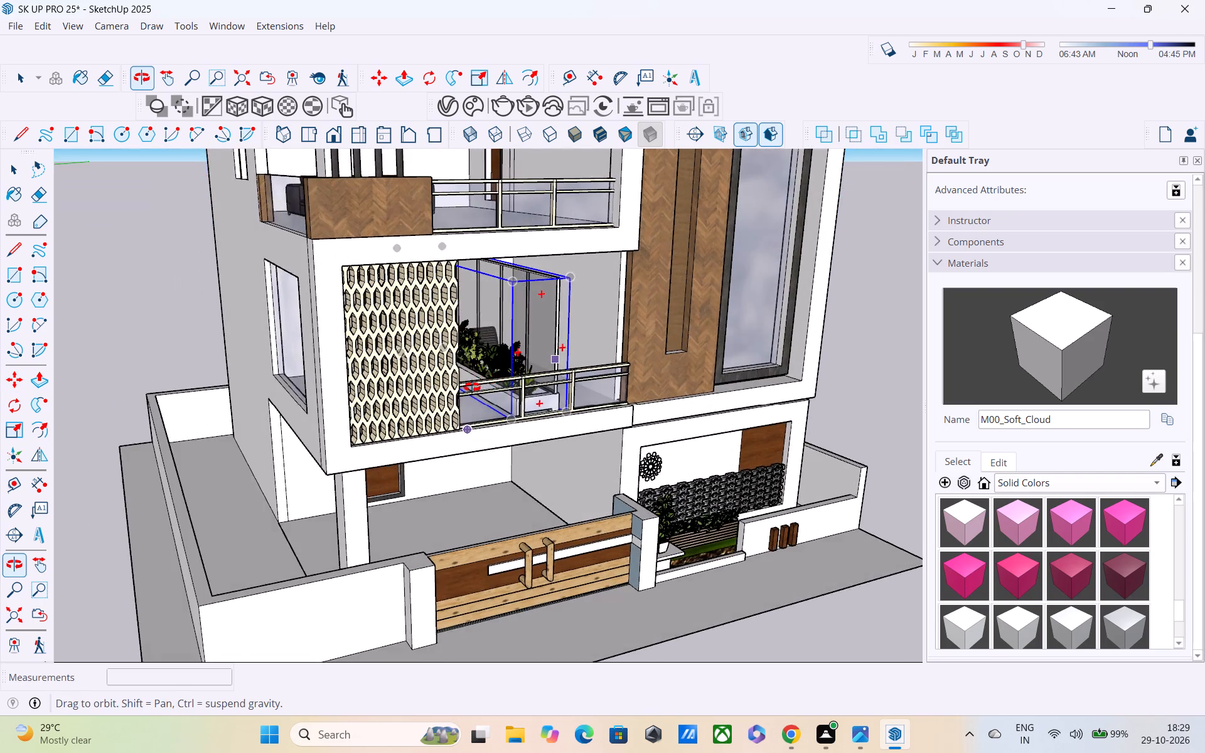
middle_drag(472, 387, 426, 356)
key(s)
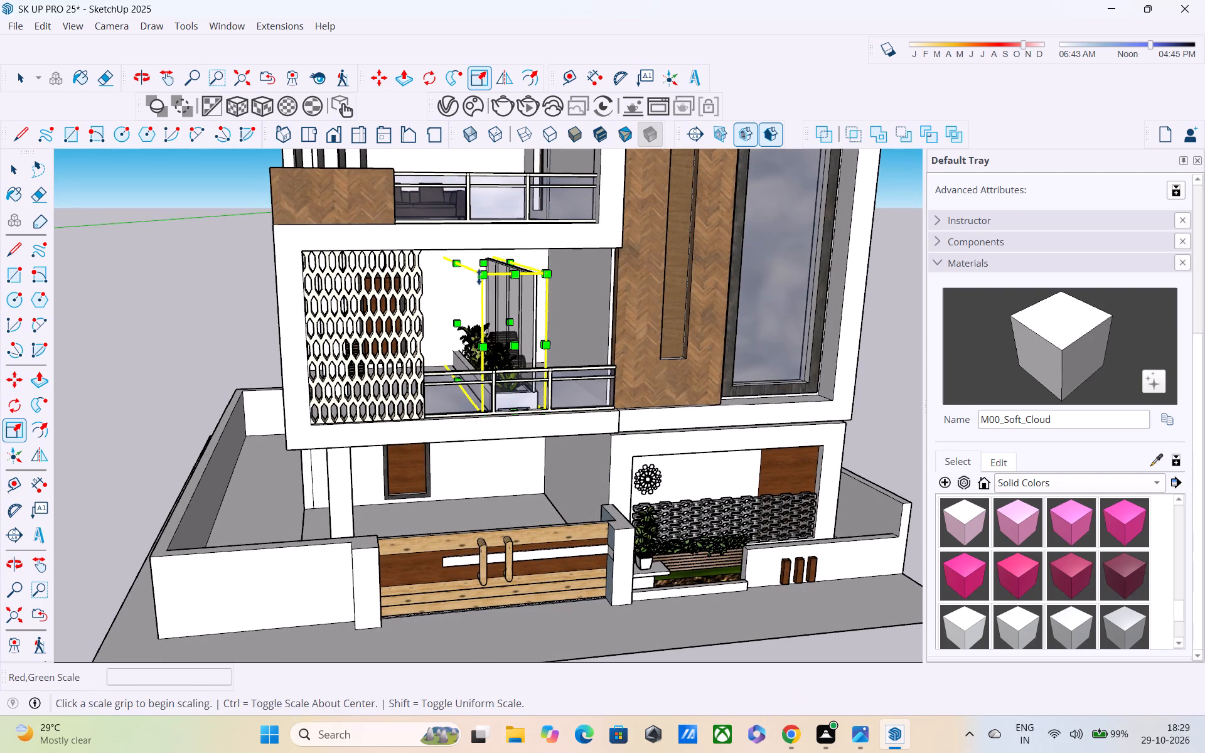
click(486, 265)
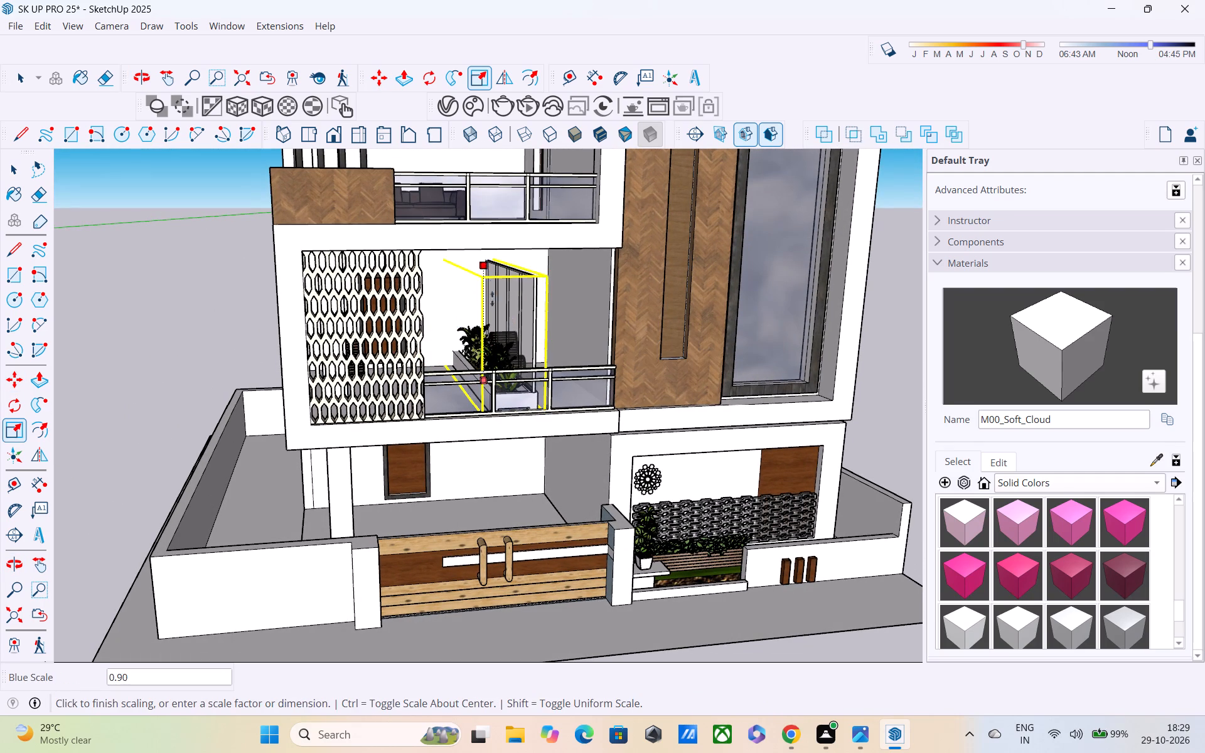
click(503, 340)
Shorten the planter along the green axis, pulling its front end back behind the balcony railing.
middle_drag(540, 375, 562, 464)
click(526, 414)
drag(520, 404, 516, 397)
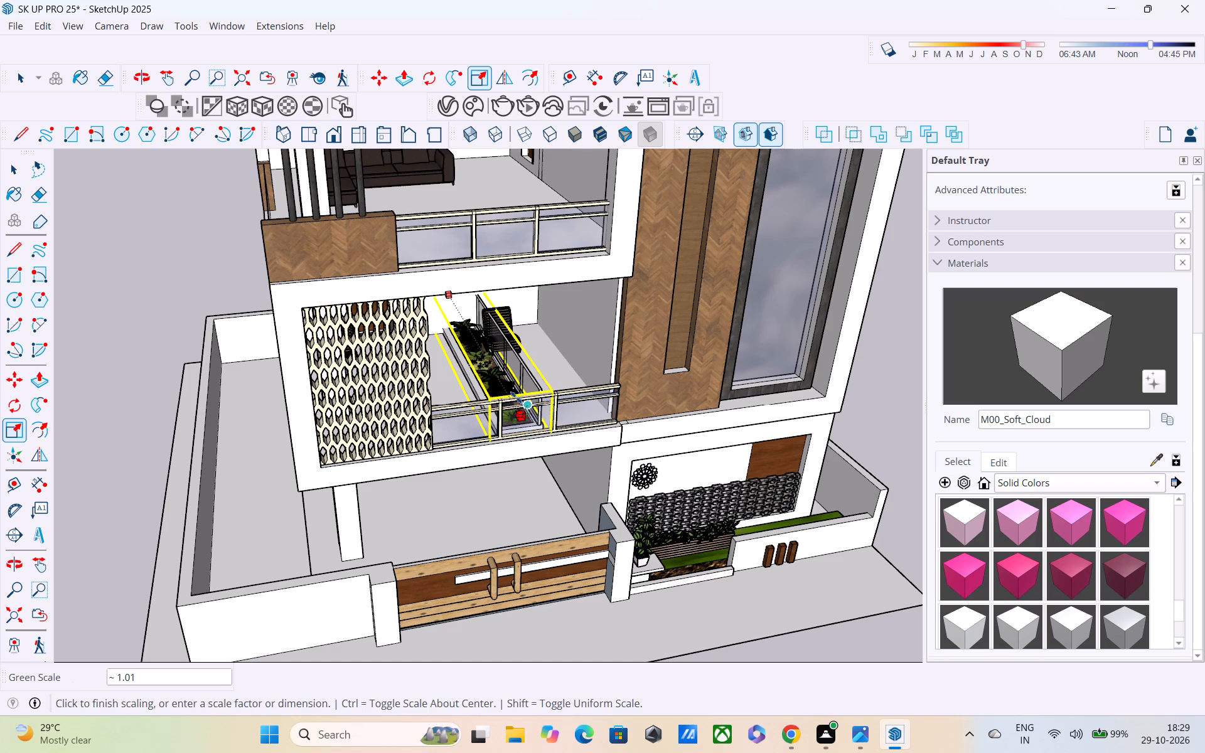
drag(516, 397, 516, 395)
drag(524, 417, 505, 368)
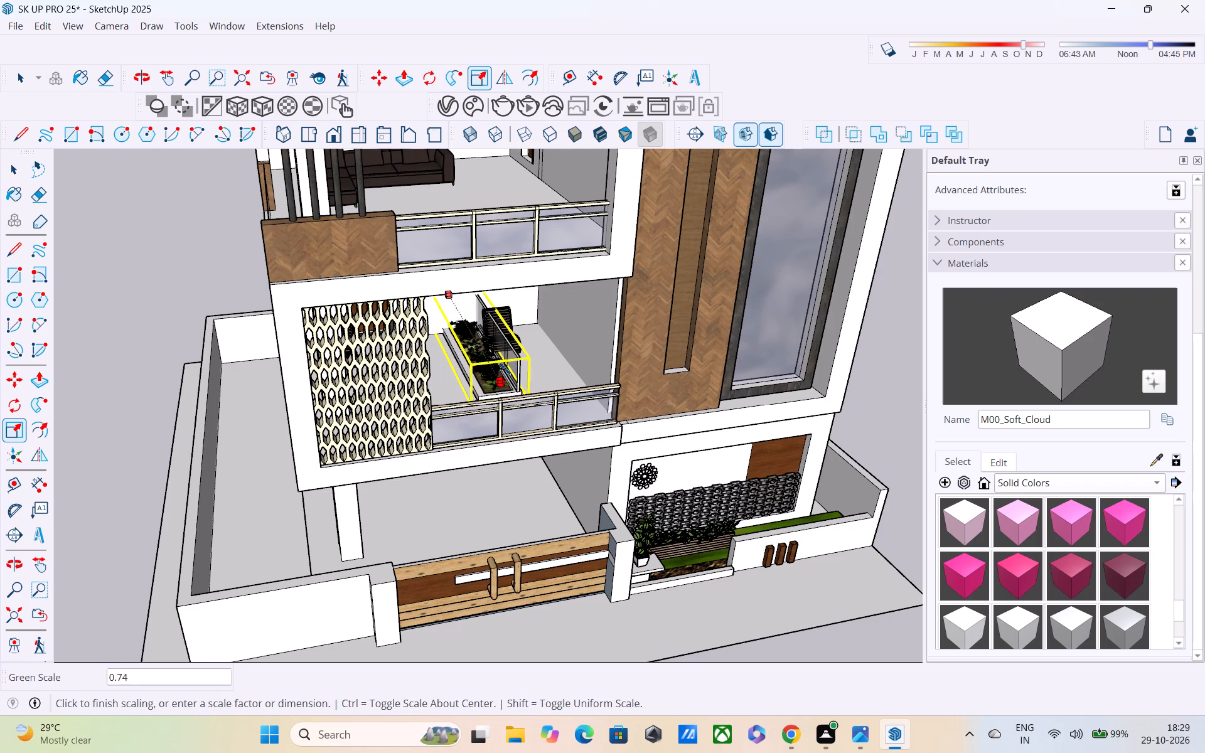
drag(505, 368, 503, 365)
click(500, 370)
Move the planter about 3' 3" across the balcony floor toward the wood-veneer wall side.
middle_drag(498, 341, 517, 312)
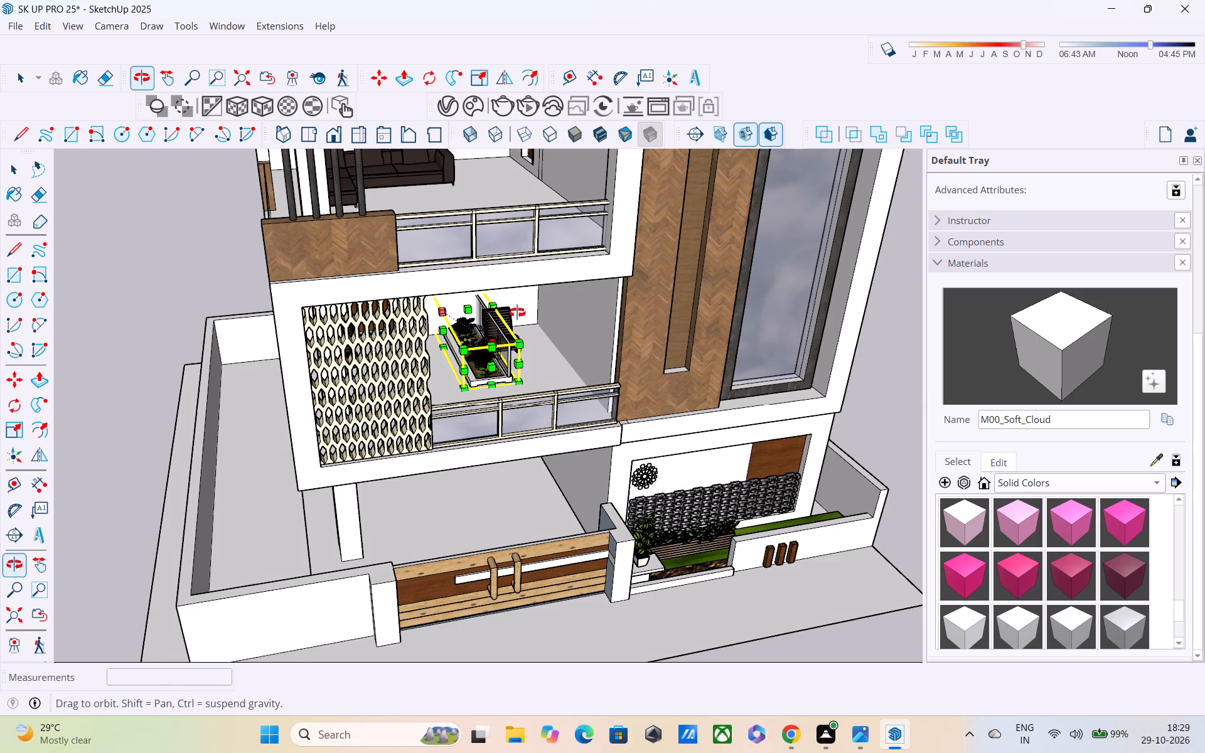
middle_drag(517, 312, 528, 275)
middle_drag(516, 309, 452, 348)
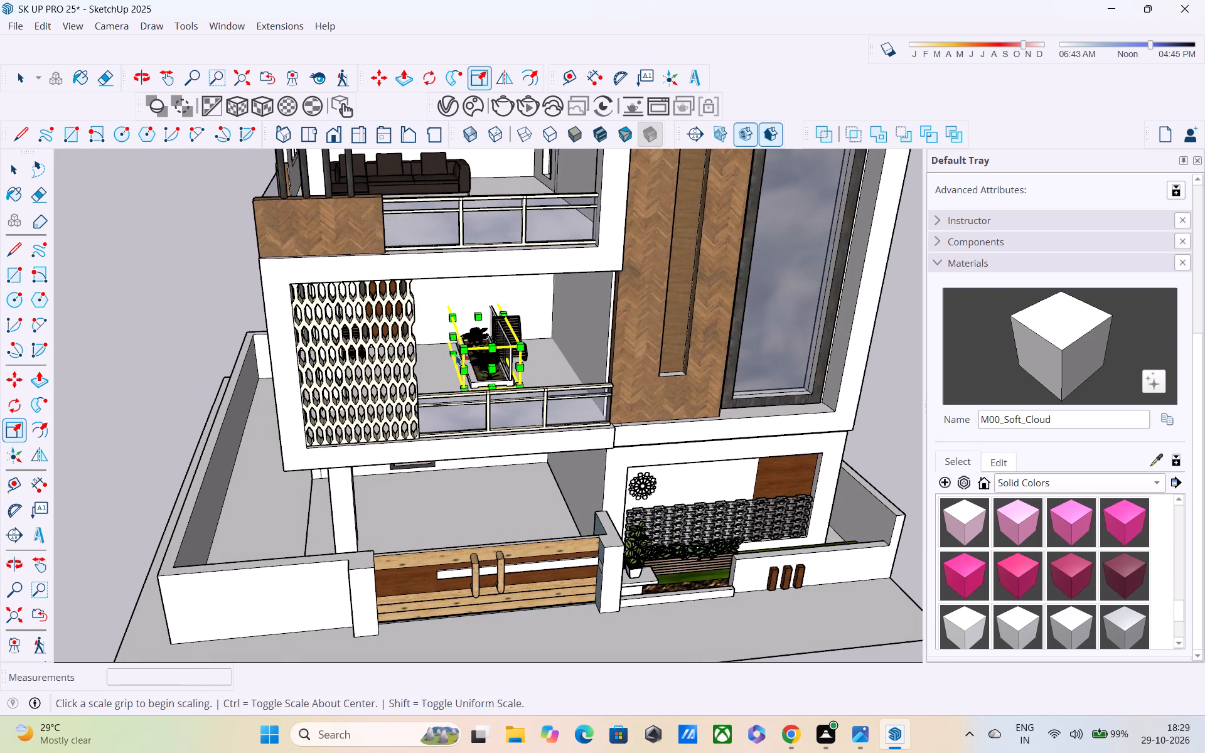
key(m)
click(478, 367)
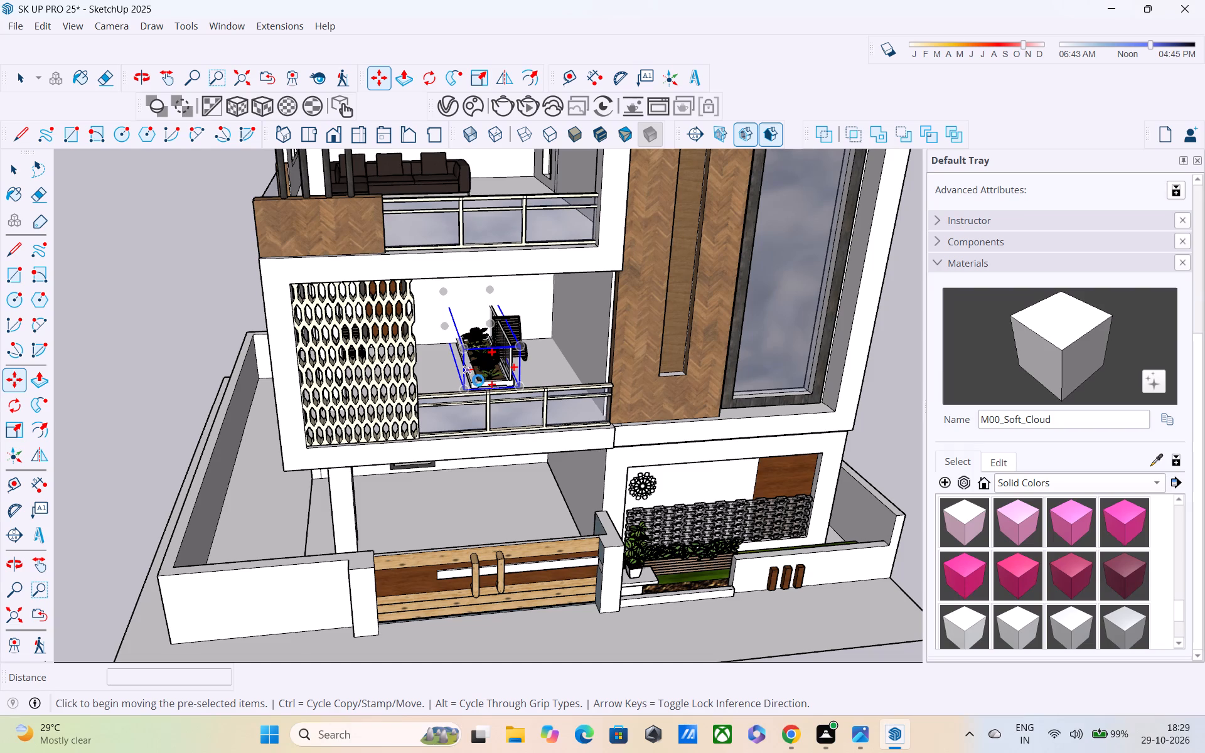
drag(500, 379, 488, 398)
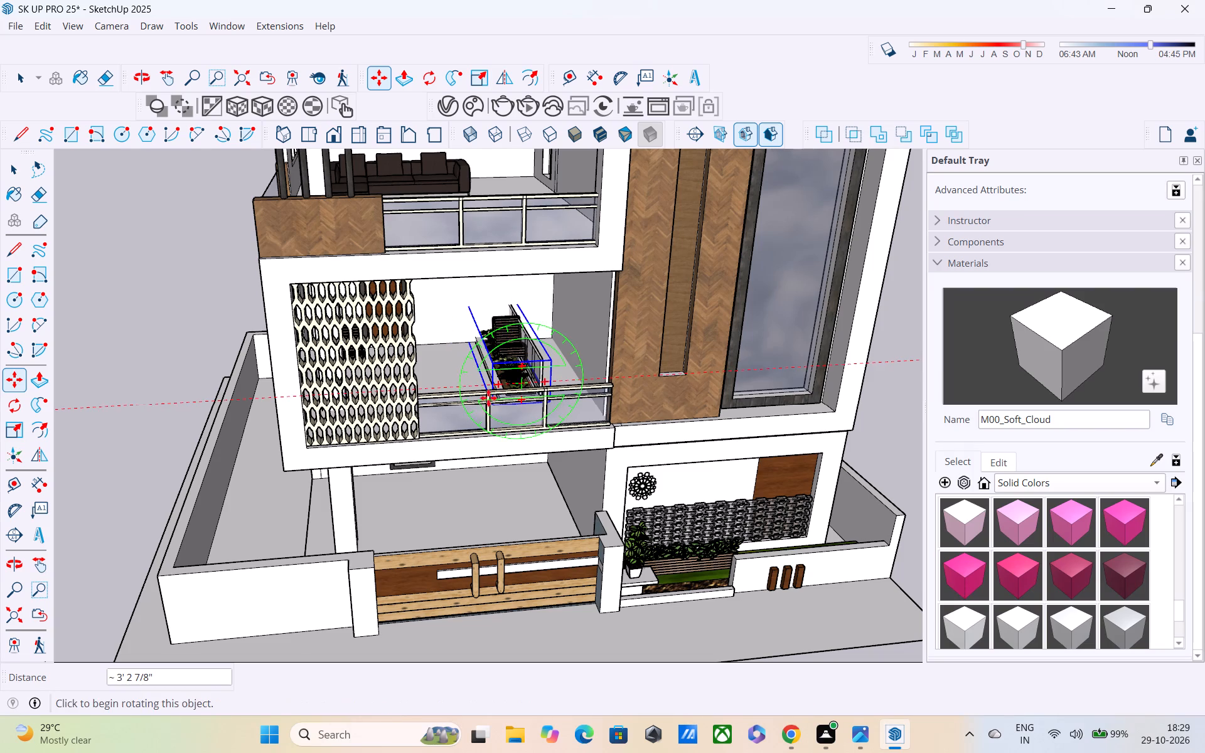
drag(488, 398, 478, 398)
key(Escape)
Move the planter across the lattice-screen balcony, away from the wood-veneer wall, to stand between the two rocking chairs.
scroll(508, 349, up, 2)
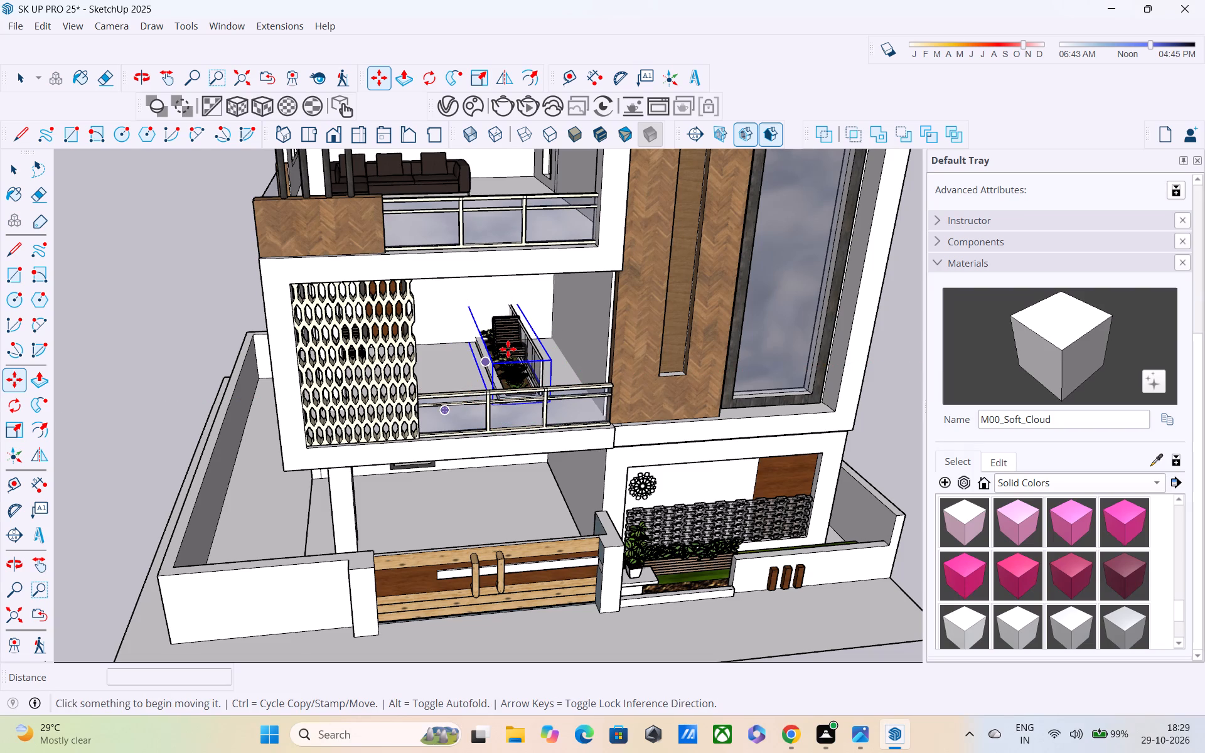
middle_drag(508, 351, 526, 426)
middle_drag(515, 383, 430, 424)
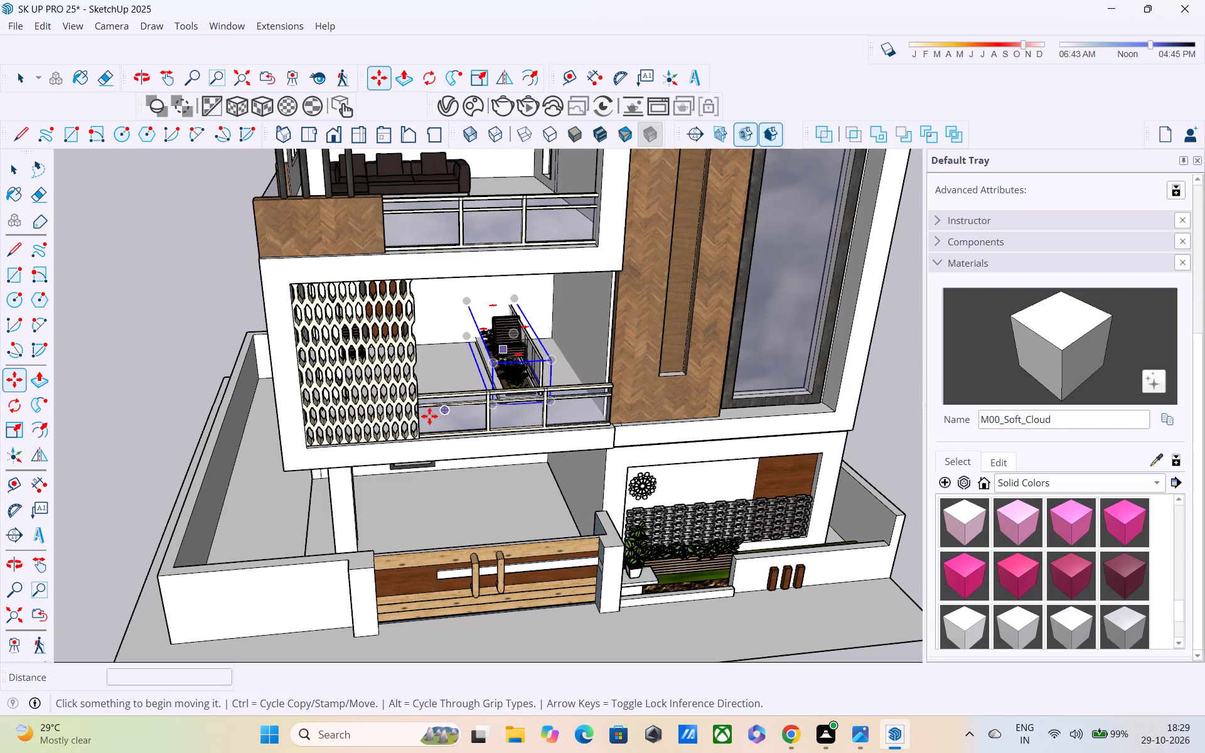
middle_drag(486, 375, 432, 305)
middle_drag(496, 382, 481, 351)
scroll(530, 383, up, 2)
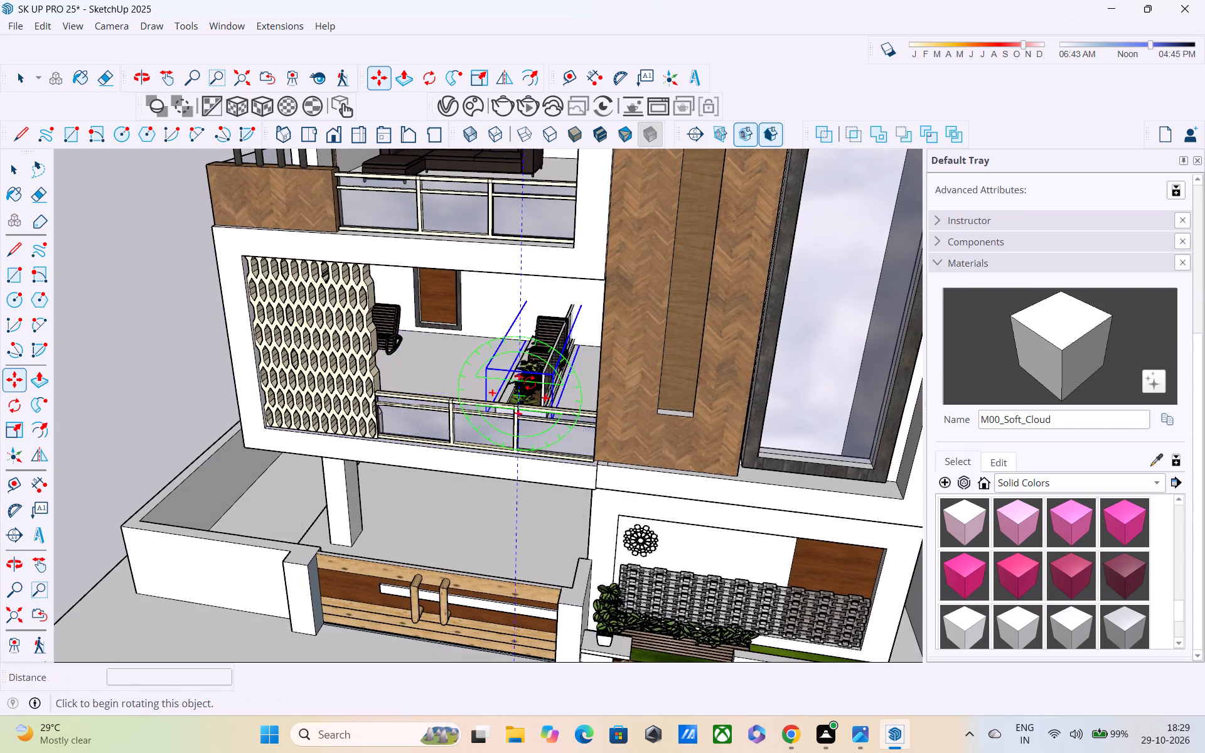
scroll(530, 383, up, 1)
middle_drag(530, 383, 559, 418)
key(Escape)
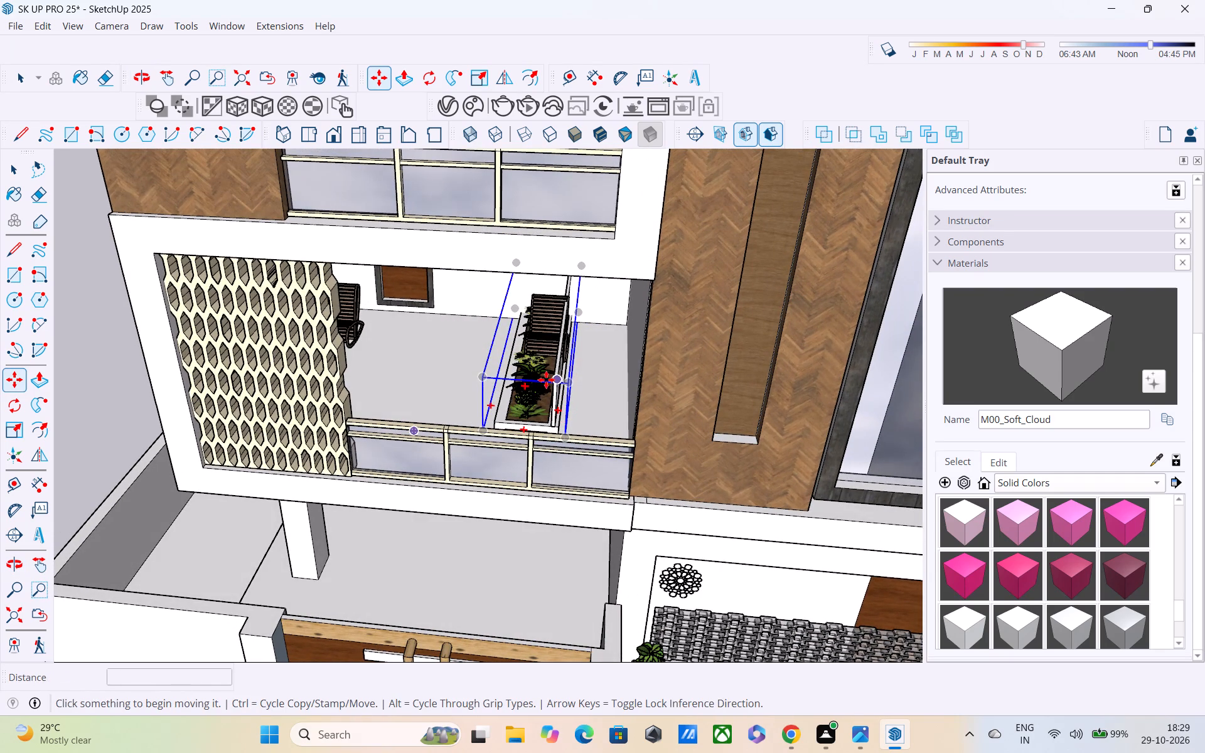
key(space)
key(m)
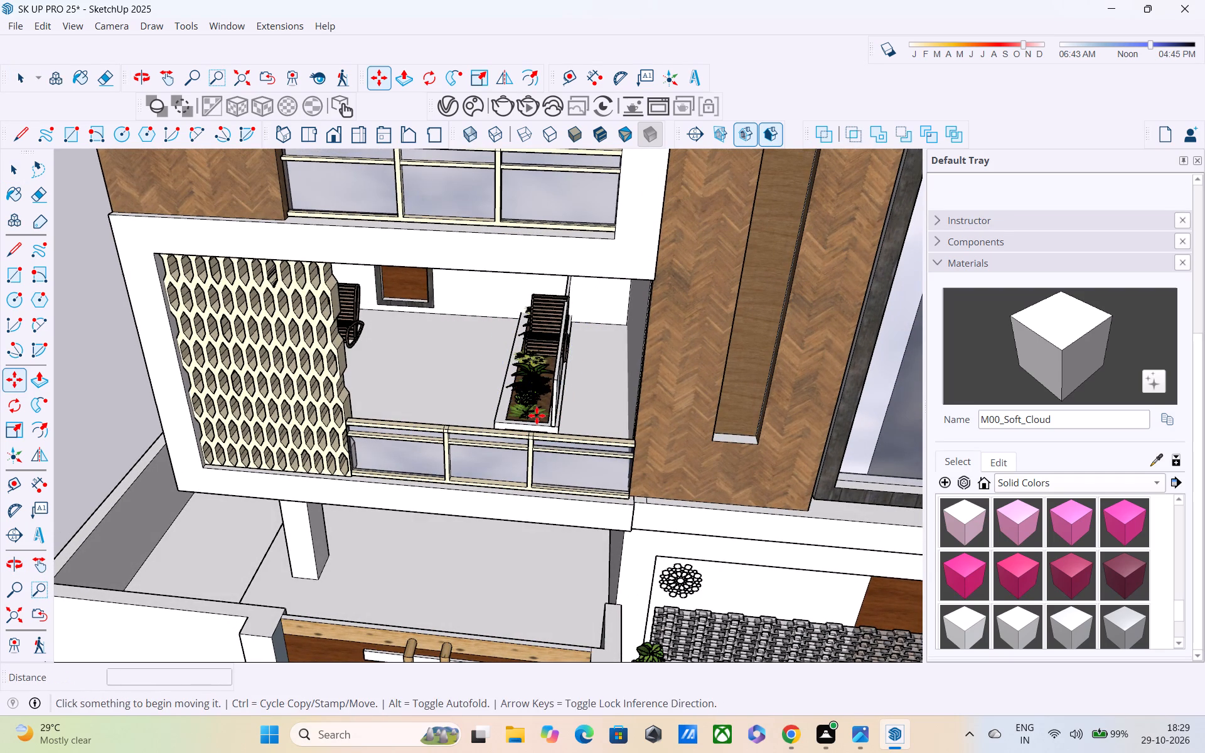
click(537, 416)
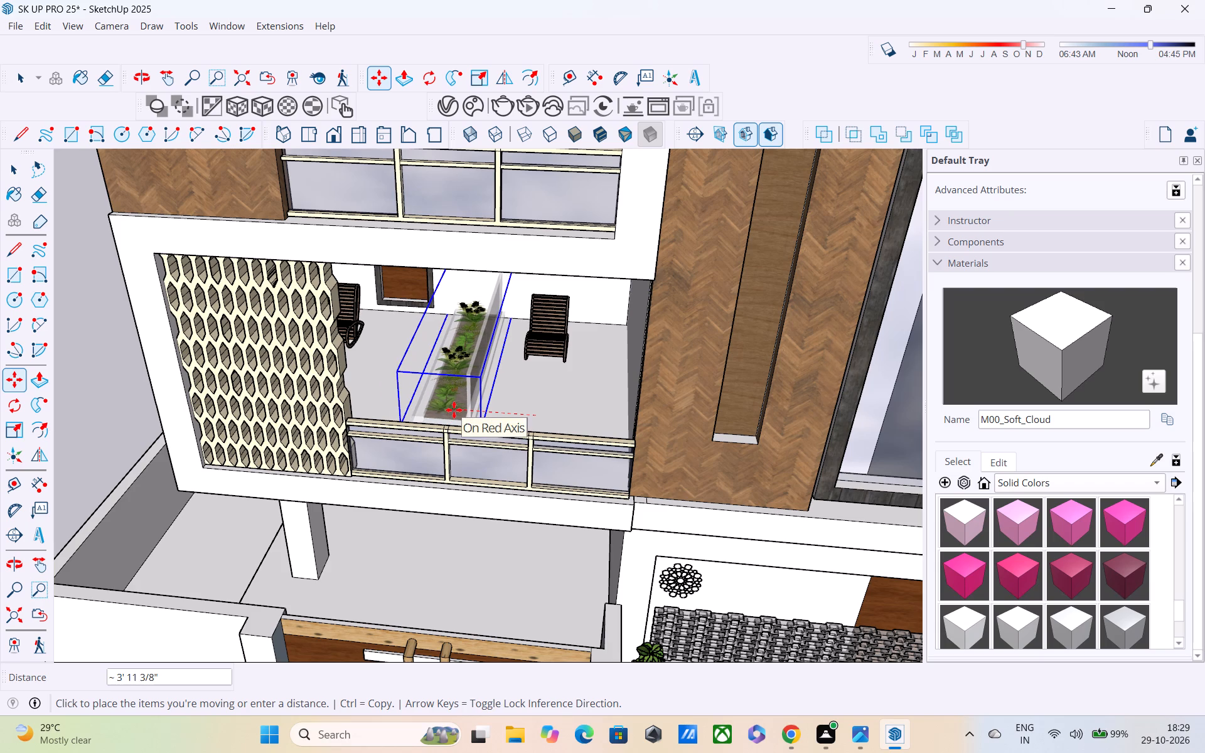
middle_drag(454, 410, 469, 366)
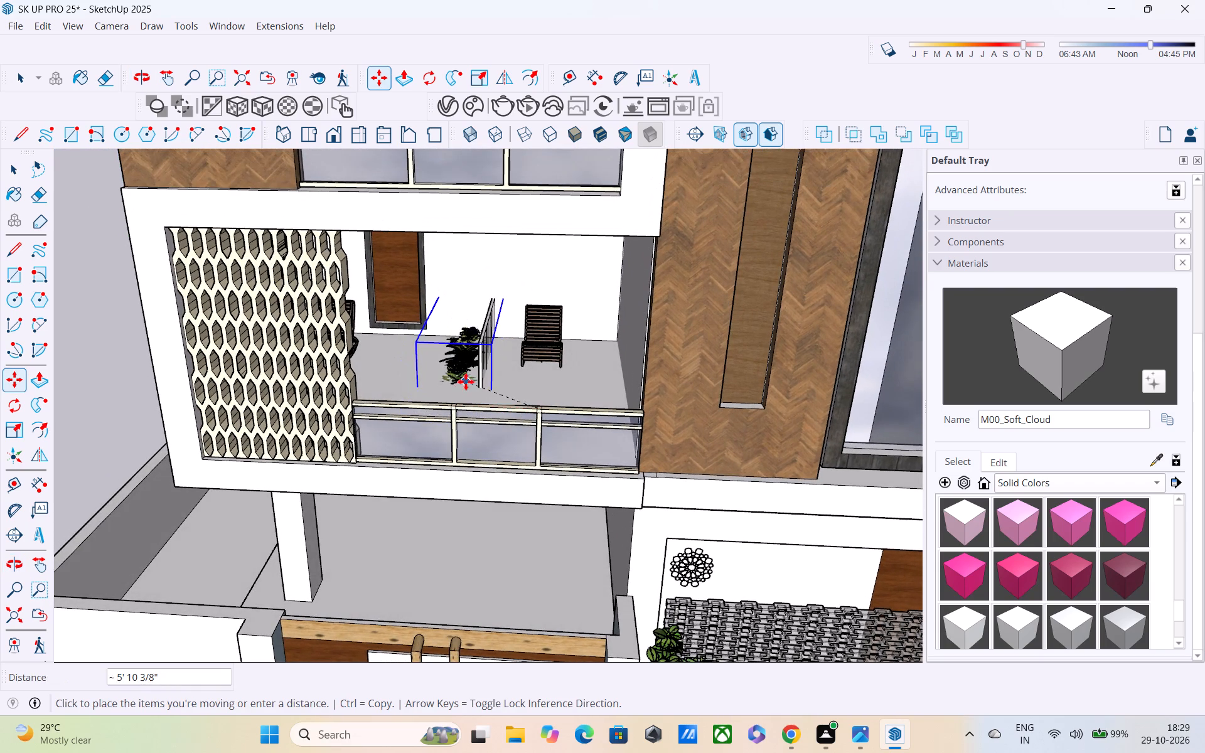
click(459, 412)
Move the planter by its front bottom corner about 3' 10" to rest on the balcony floor behind the railing.
scroll(468, 405, up, 1)
middle_drag(468, 405, 369, 347)
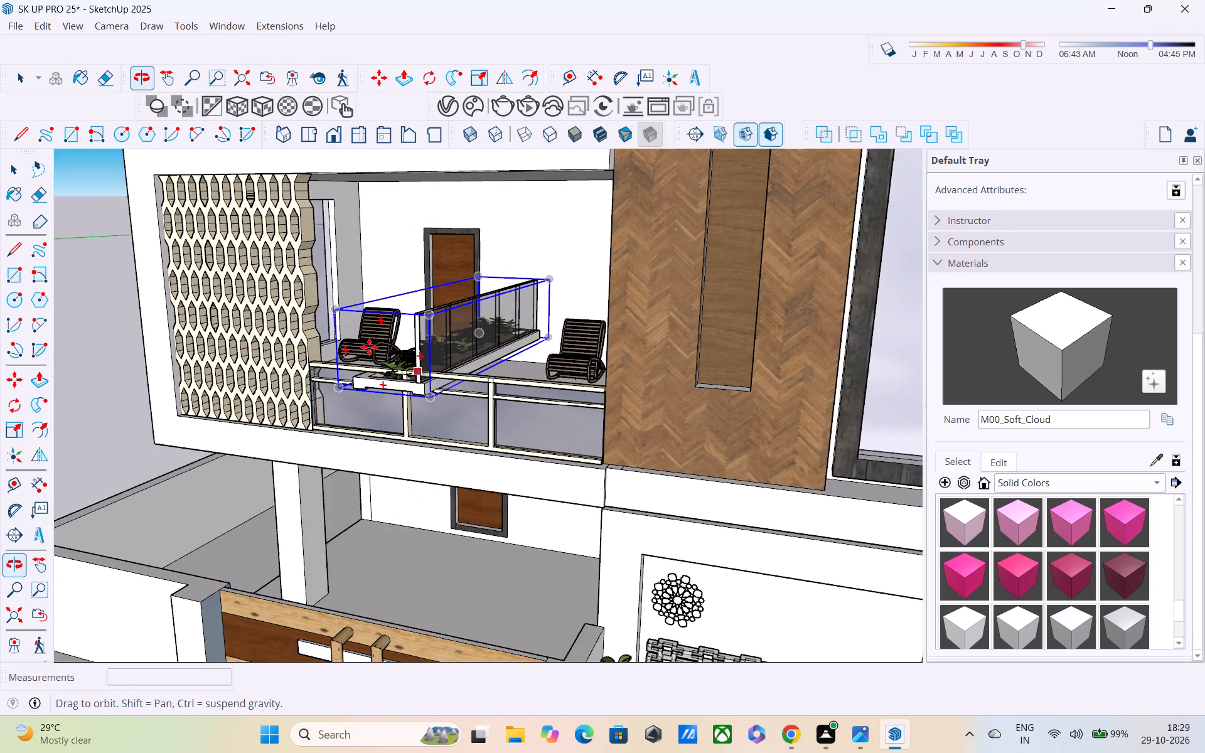
click(424, 394)
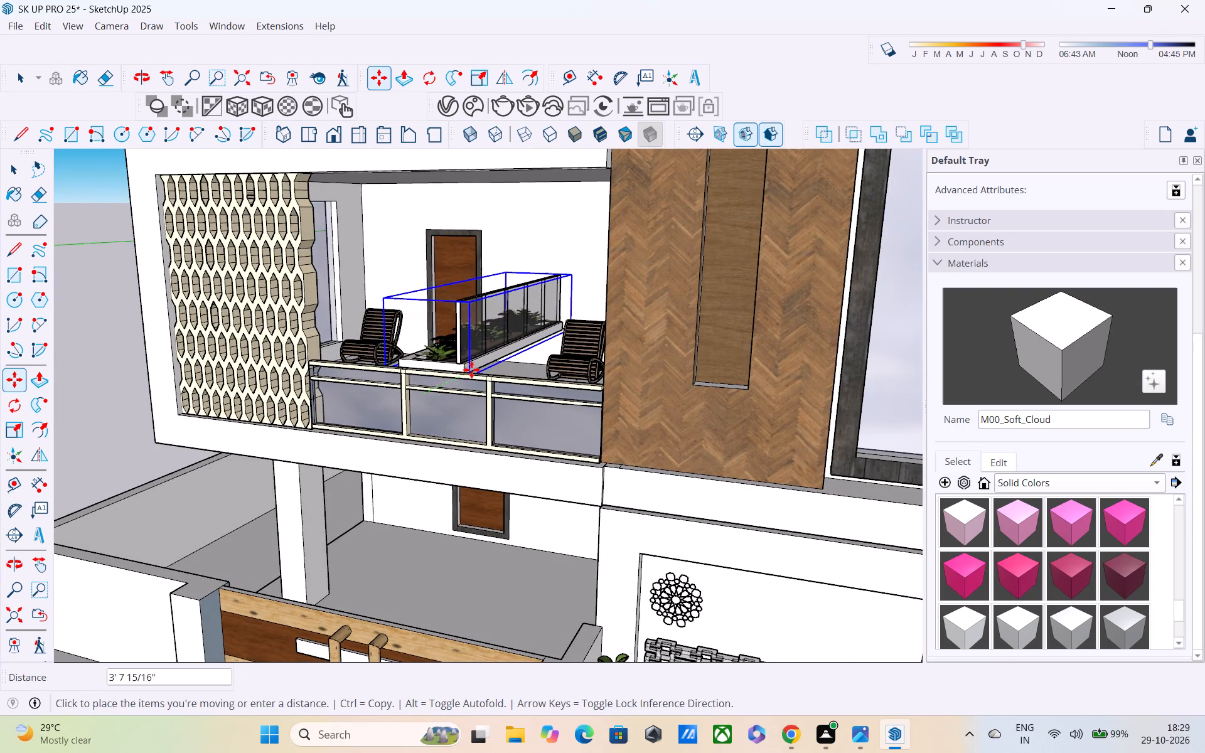
scroll(473, 375, up, 16)
middle_drag(504, 381, 511, 432)
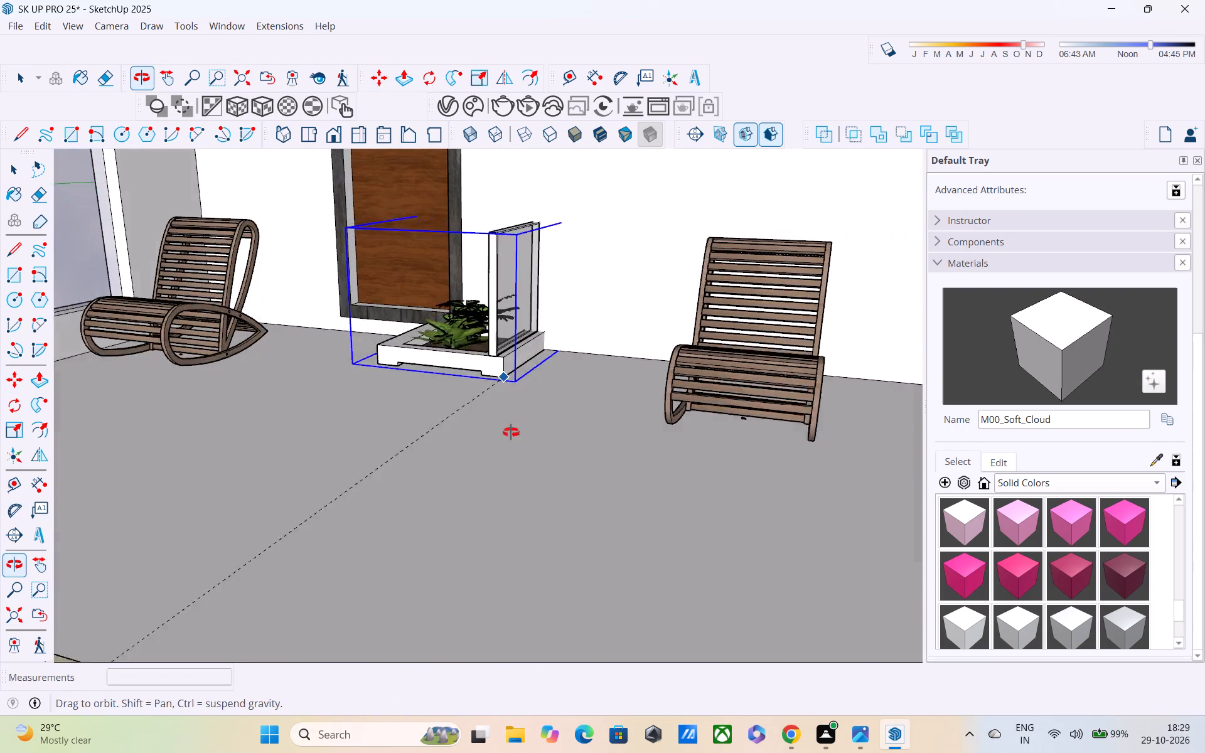
middle_drag(511, 432, 511, 457)
scroll(401, 535, down, 7)
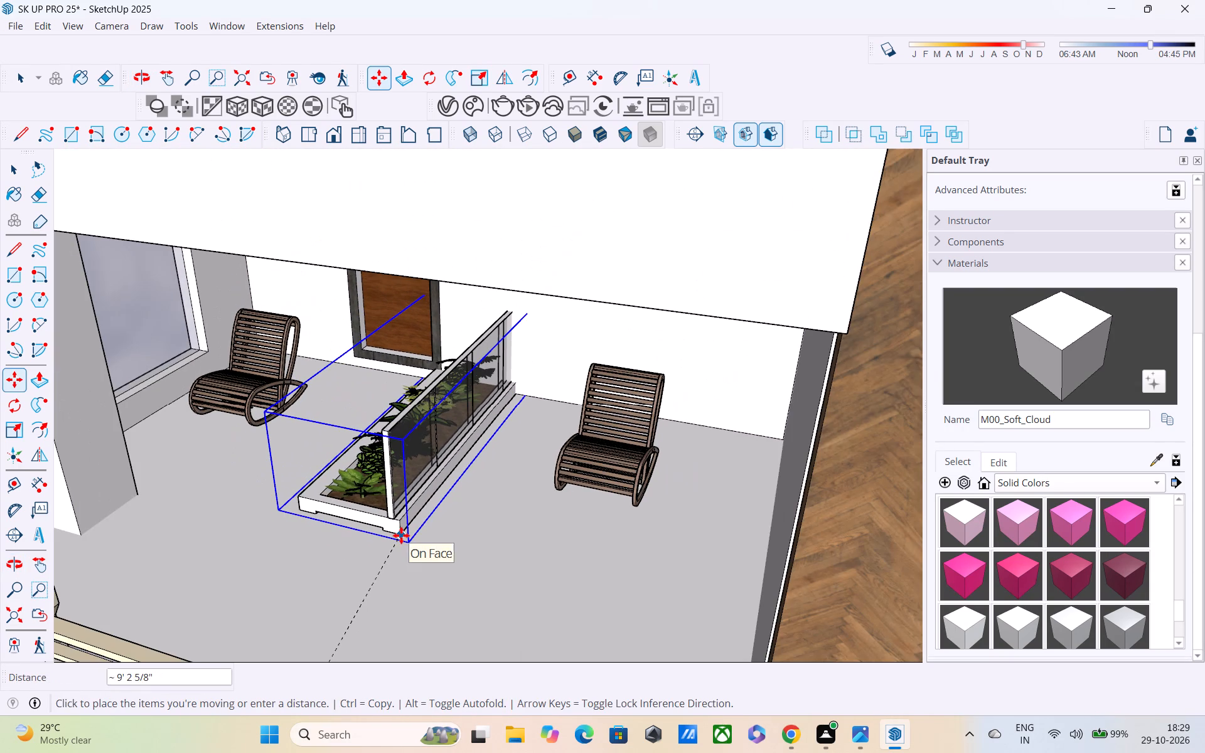
middle_drag(401, 535, 422, 467)
scroll(422, 467, up, 1)
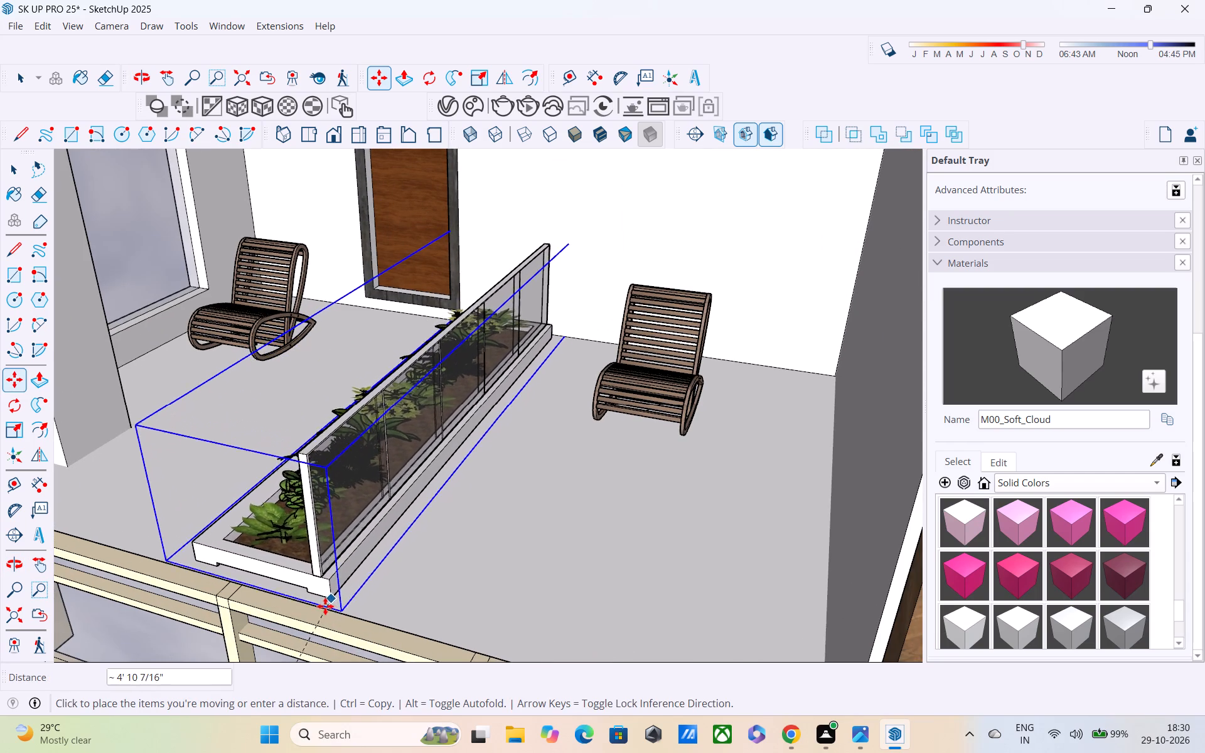
middle_drag(344, 581, 326, 605)
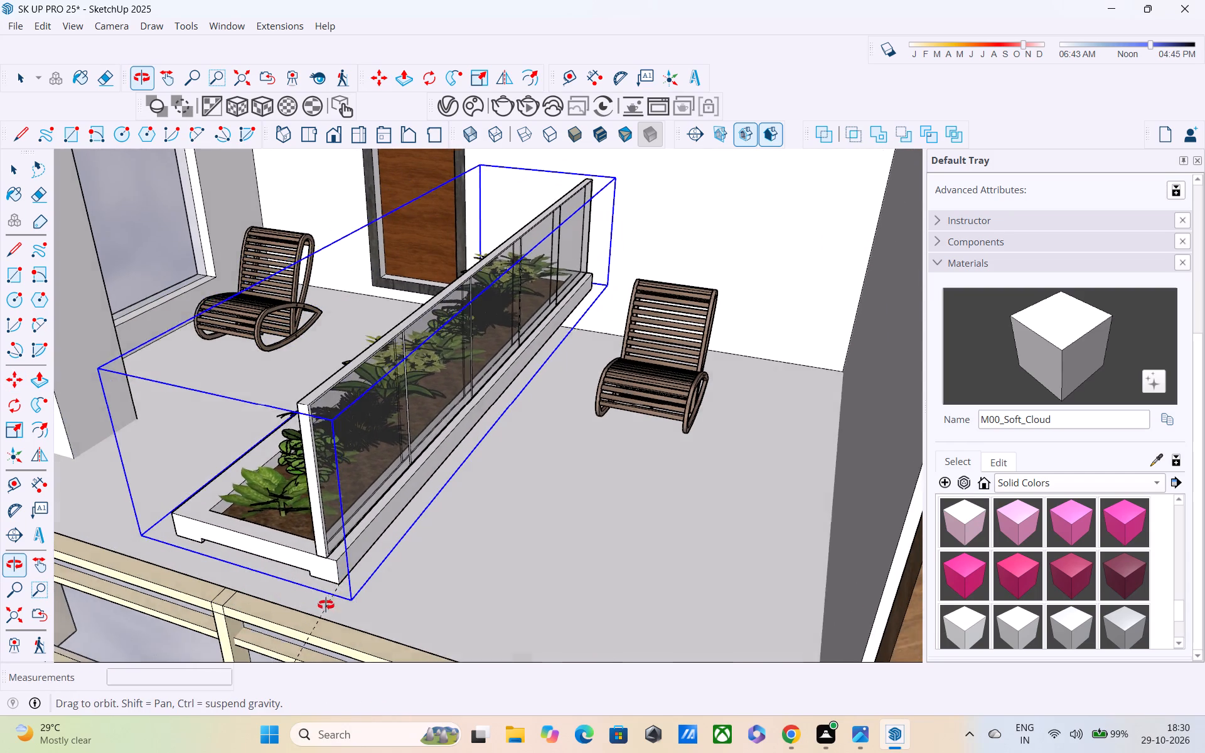
middle_drag(326, 605, 255, 545)
scroll(360, 567, up, 3)
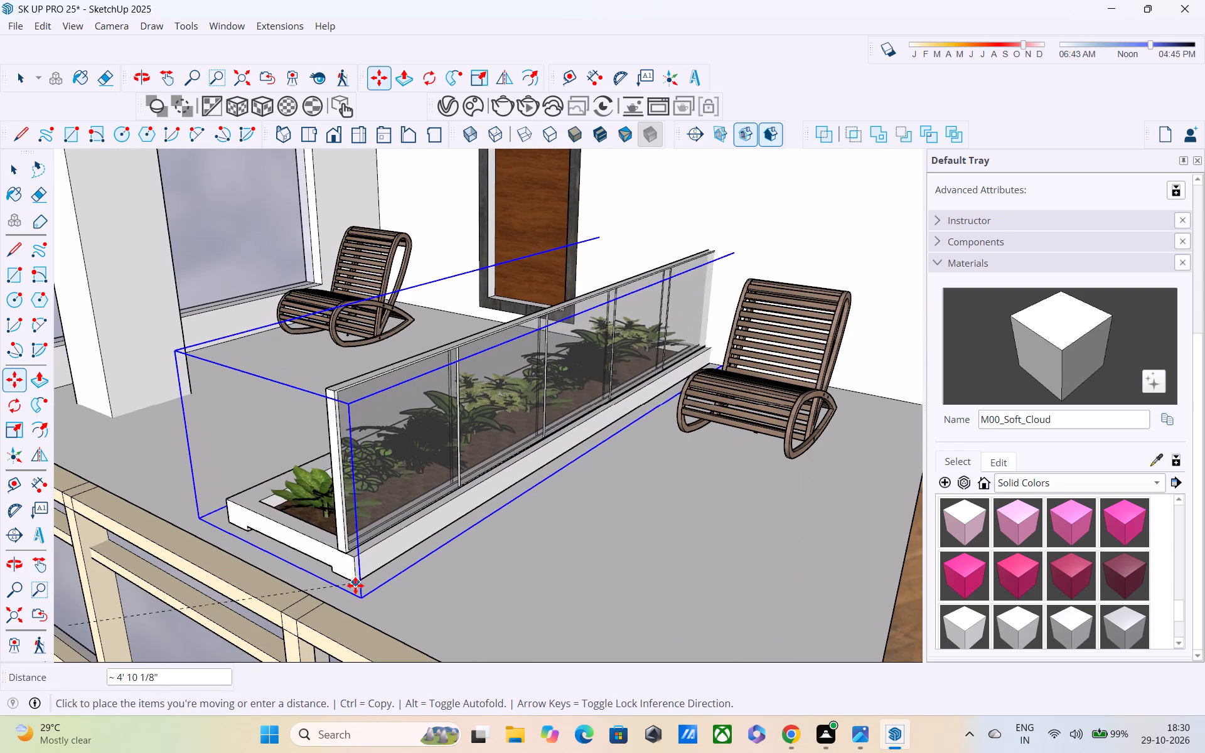
scroll(355, 585, up, 6)
middle_drag(337, 581, 324, 581)
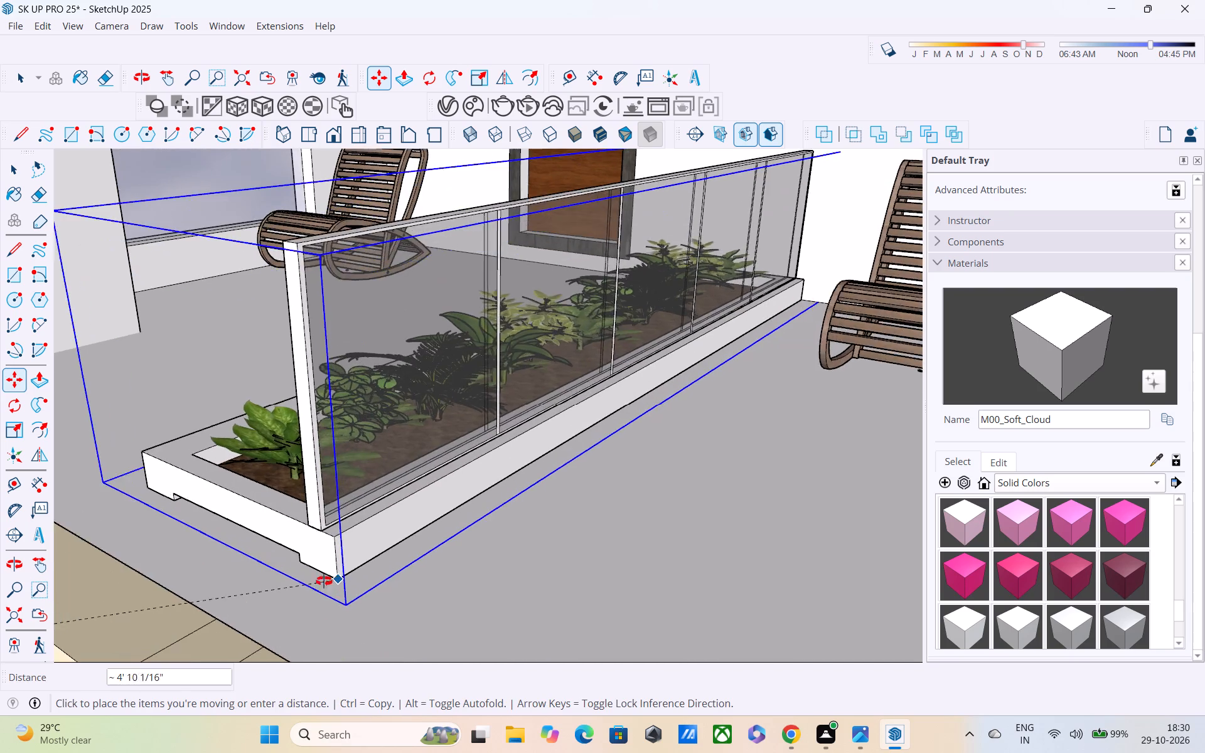
middle_drag(324, 581, 200, 561)
click(191, 570)
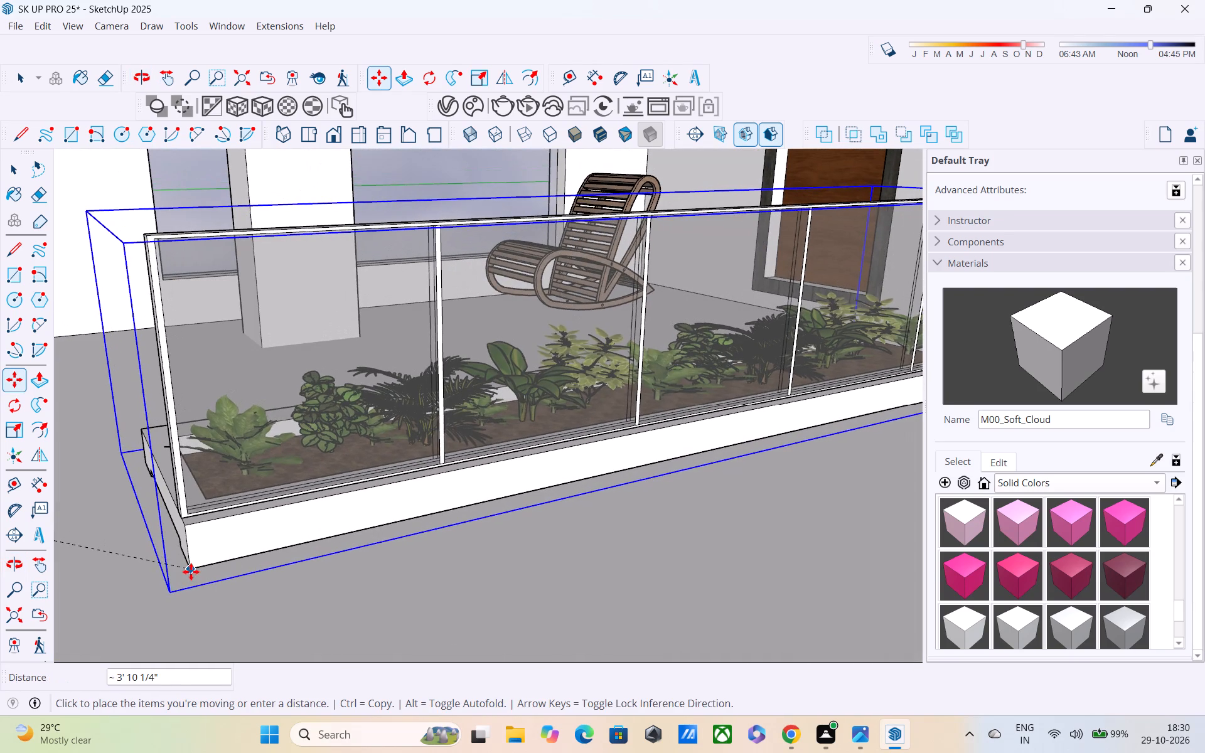
Scale the planter's height down to about 0.73 along the blue axis.
key(s)
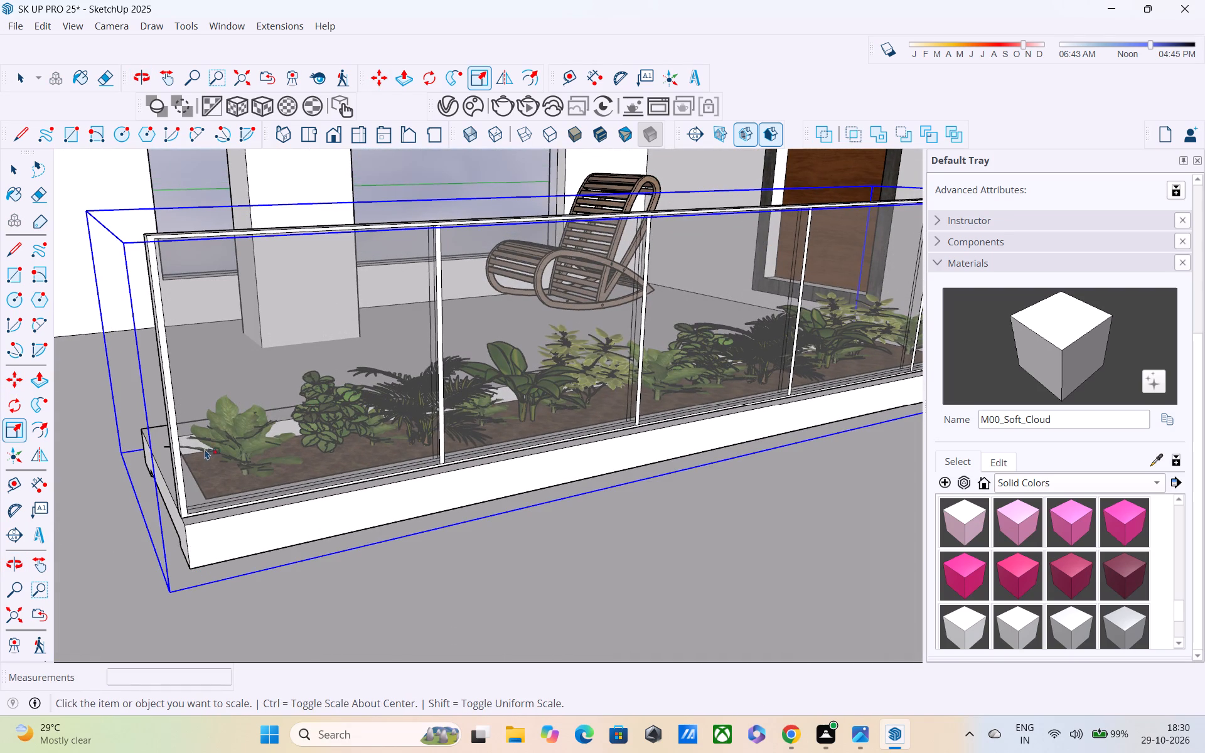
key(s)
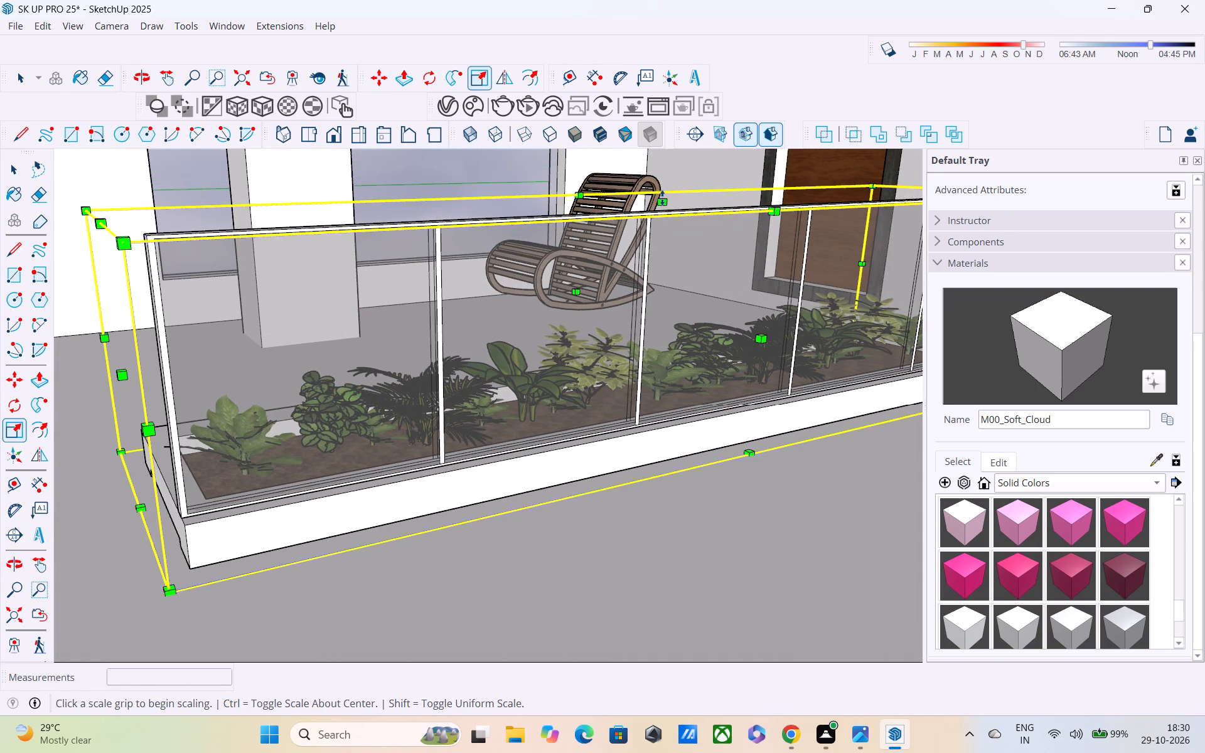
drag(662, 198, 669, 262)
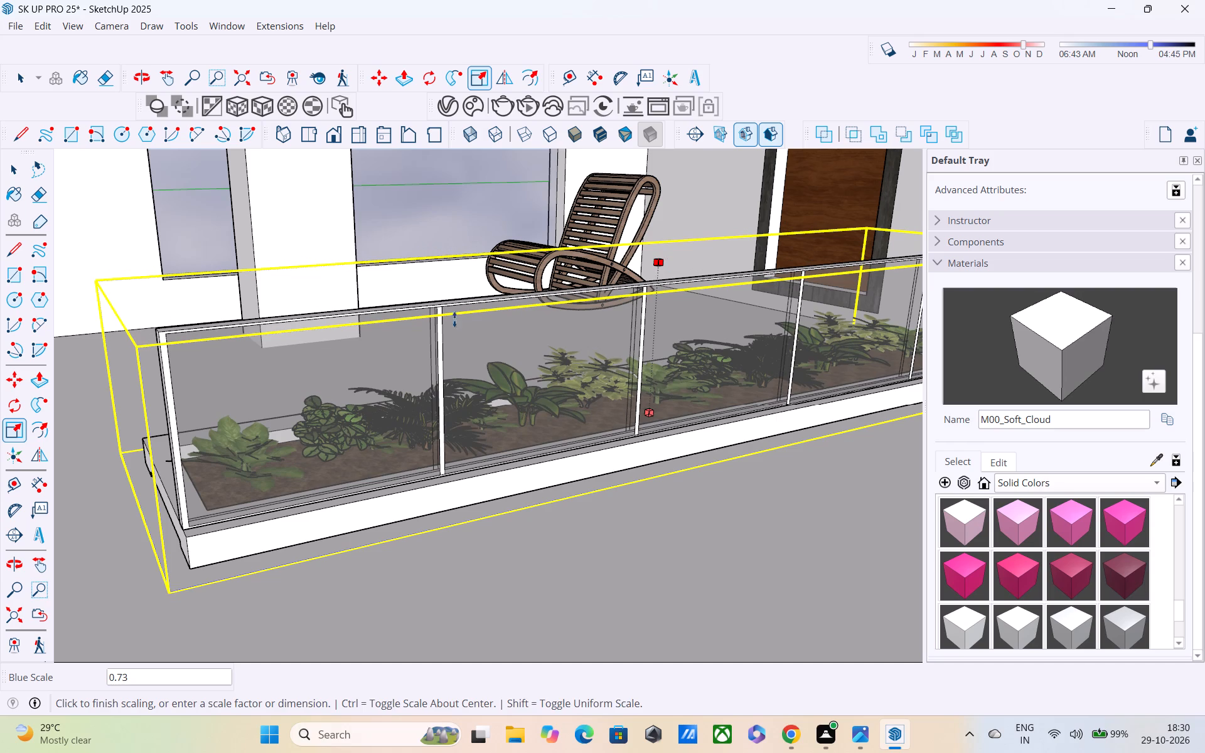
Shorten the planter along the green axis from both ends, scaling it by about 0.63 from the end nearest the door.
drag(129, 412, 227, 418)
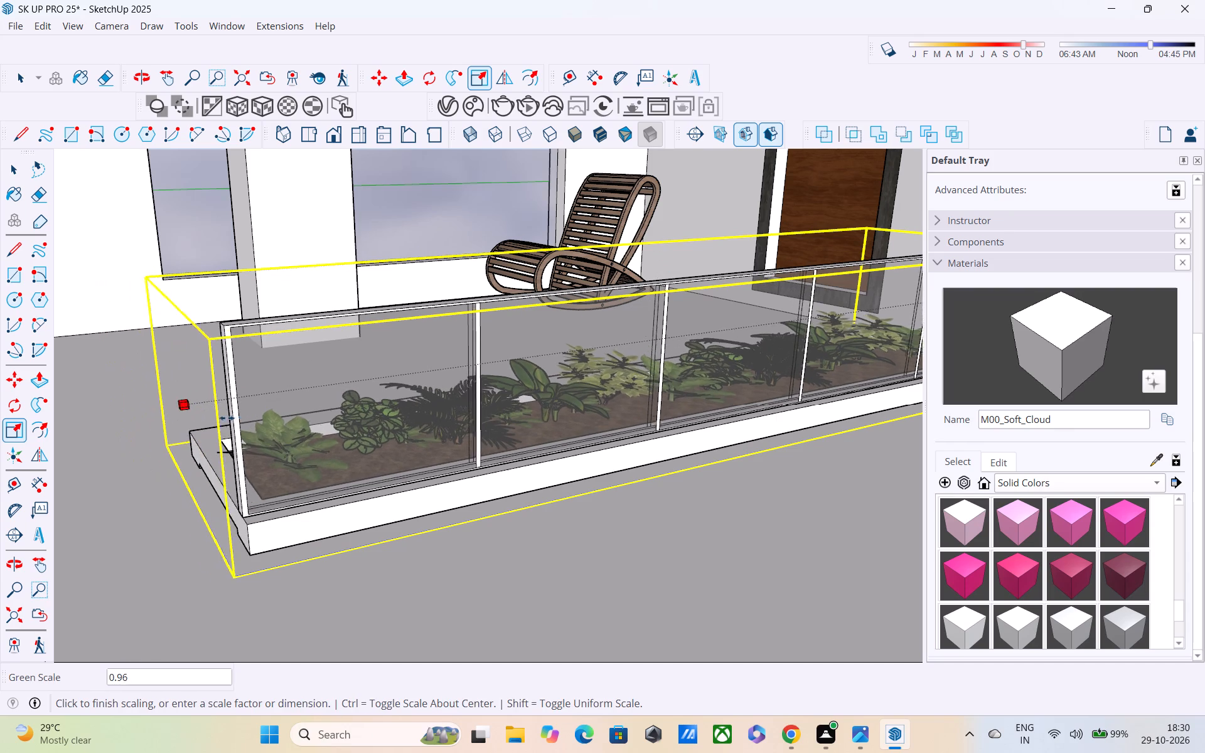
drag(227, 418, 358, 420)
middle_drag(359, 421, 175, 498)
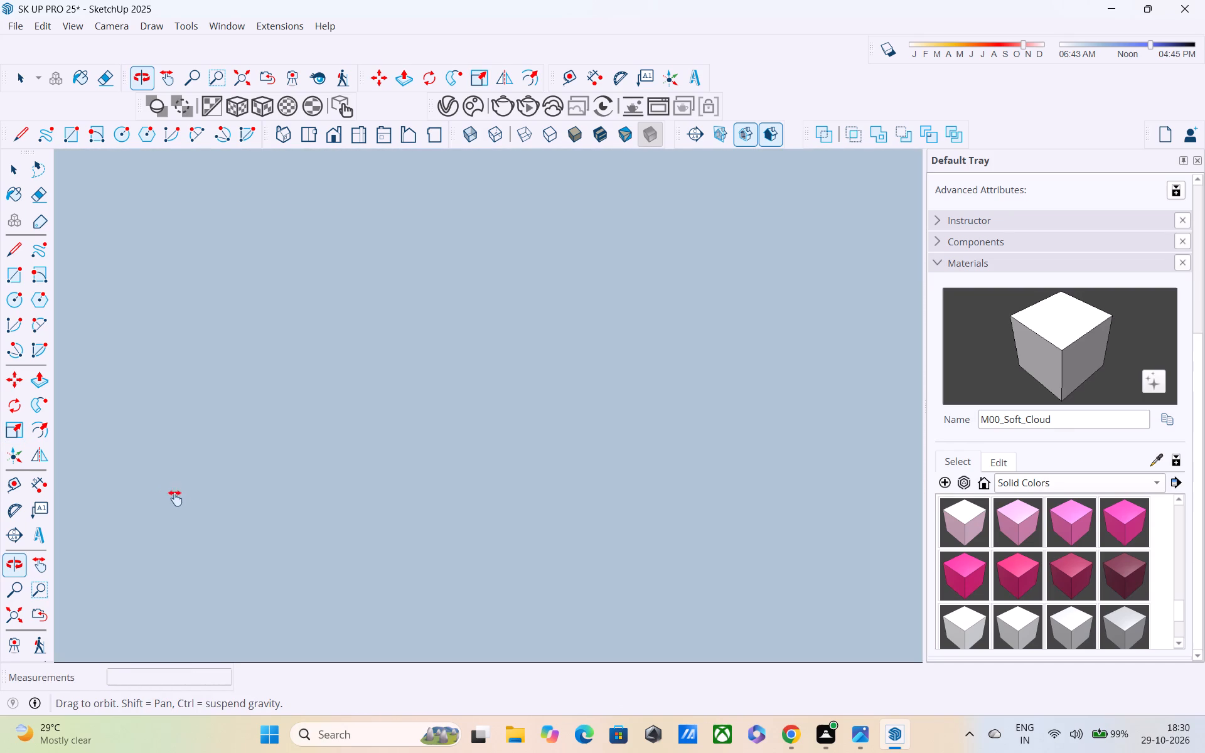
middle_drag(175, 498, 247, 475)
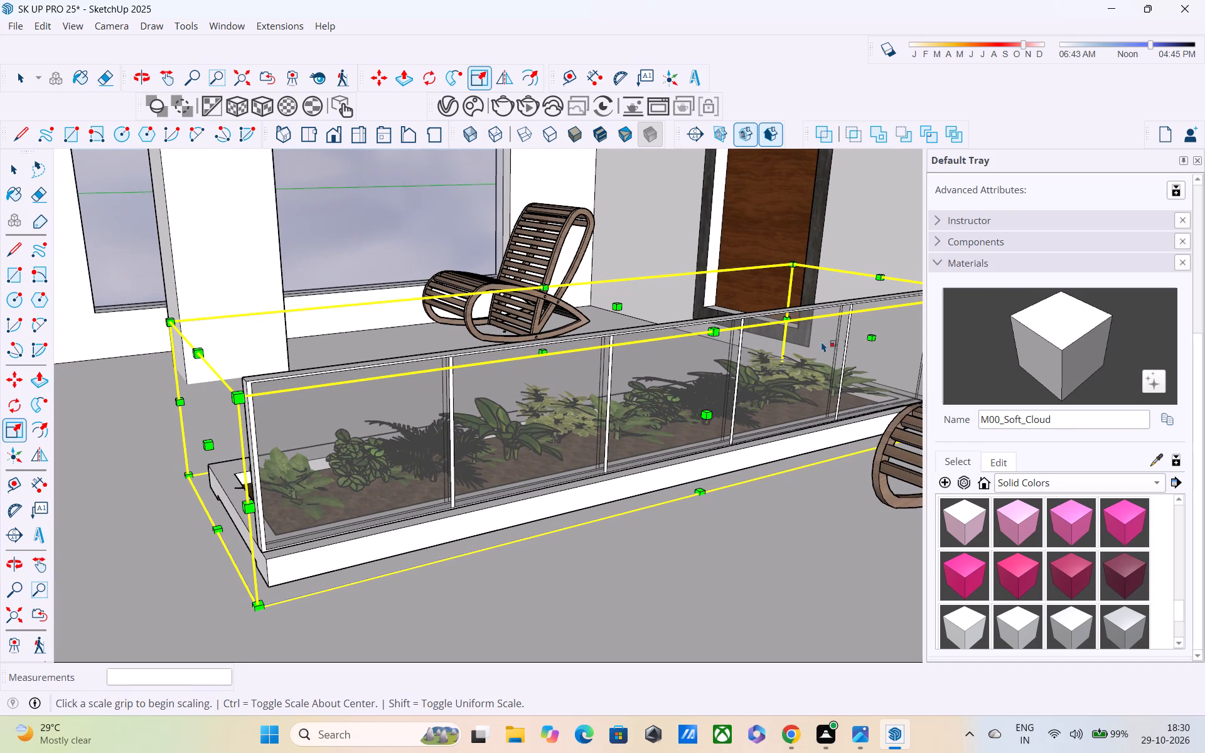
drag(866, 340, 761, 393)
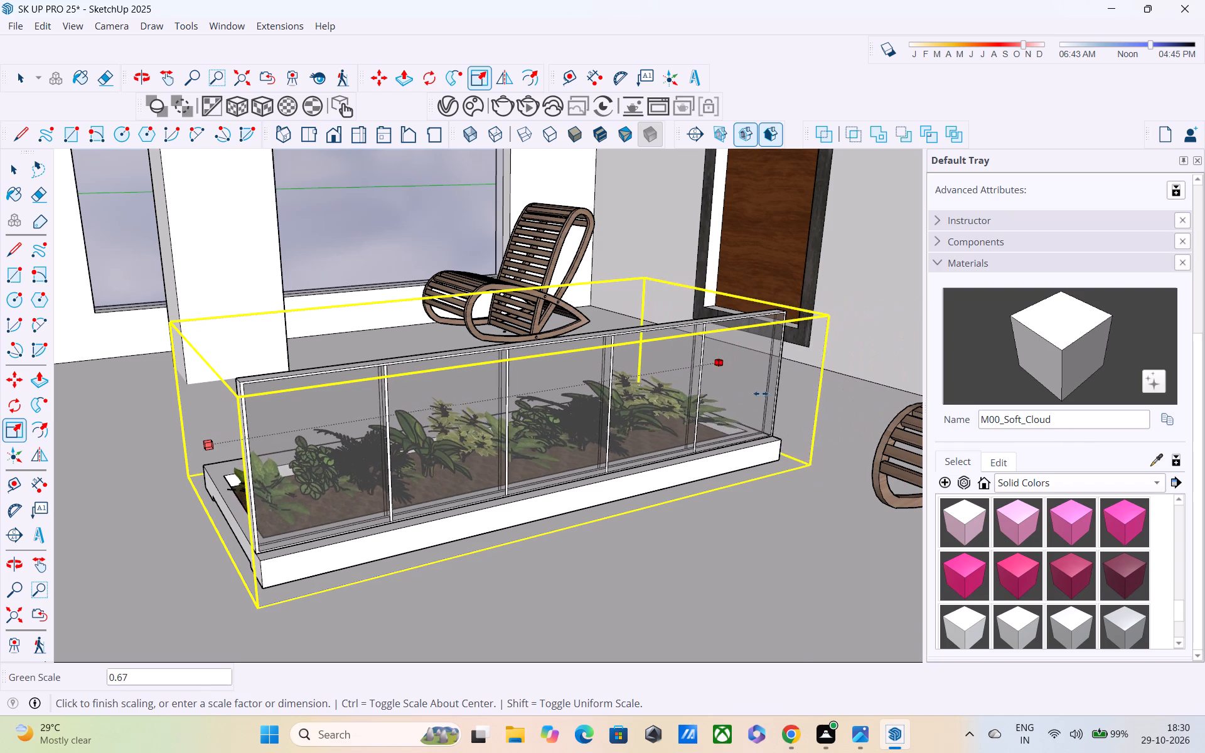
drag(761, 393, 749, 397)
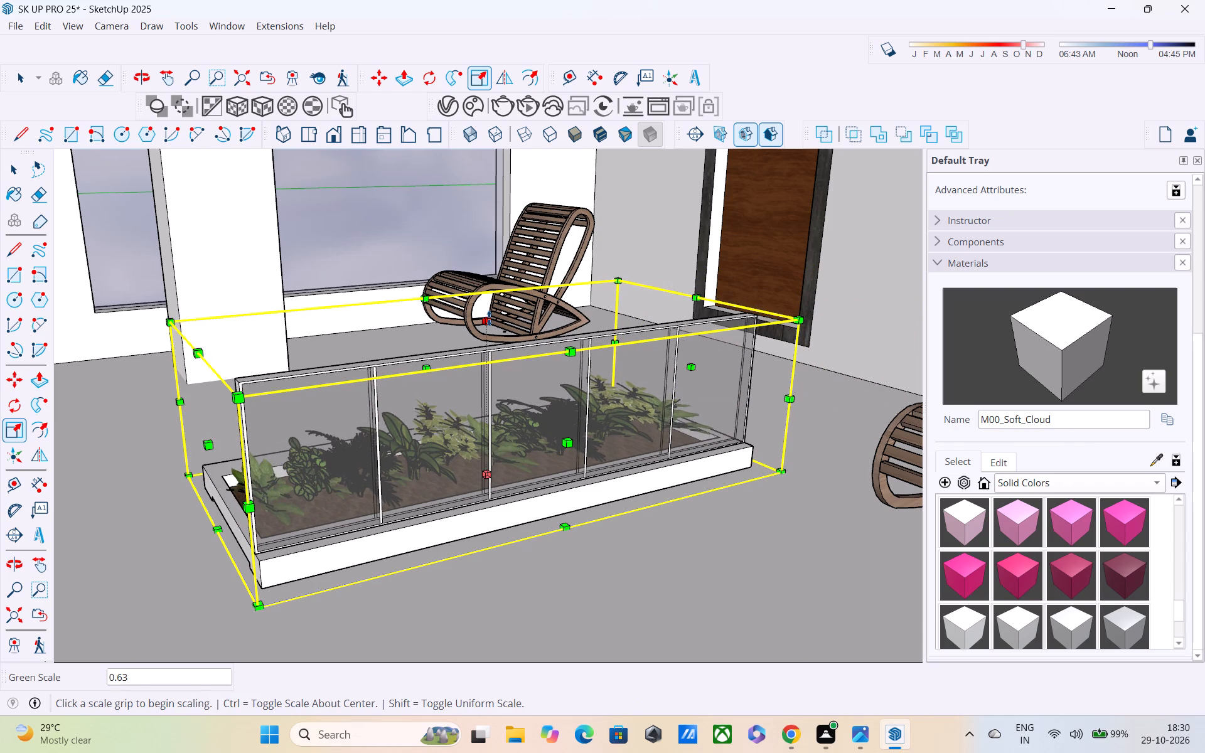
Scale the planter's height up by about 1.35 along the blue axis.
drag(489, 318, 483, 262)
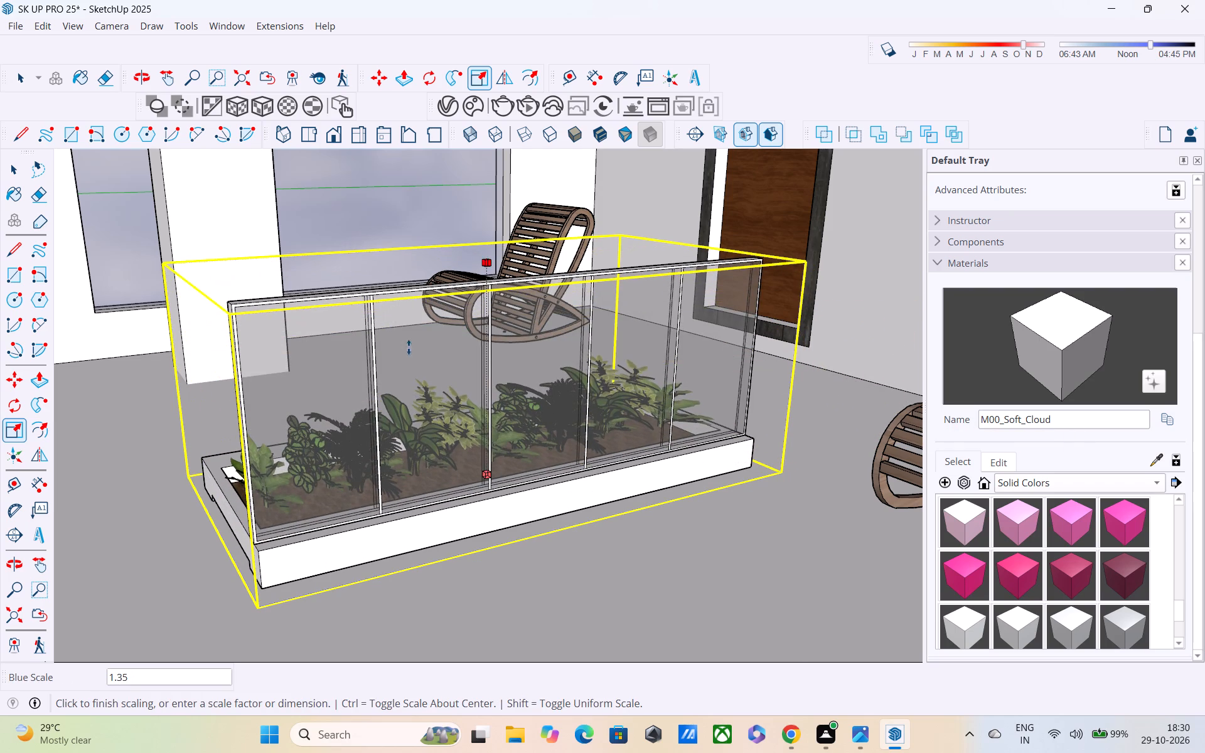
Shorten the planter further along the green axis by pulling in its railing-side end.
drag(203, 410, 279, 414)
drag(695, 339, 671, 352)
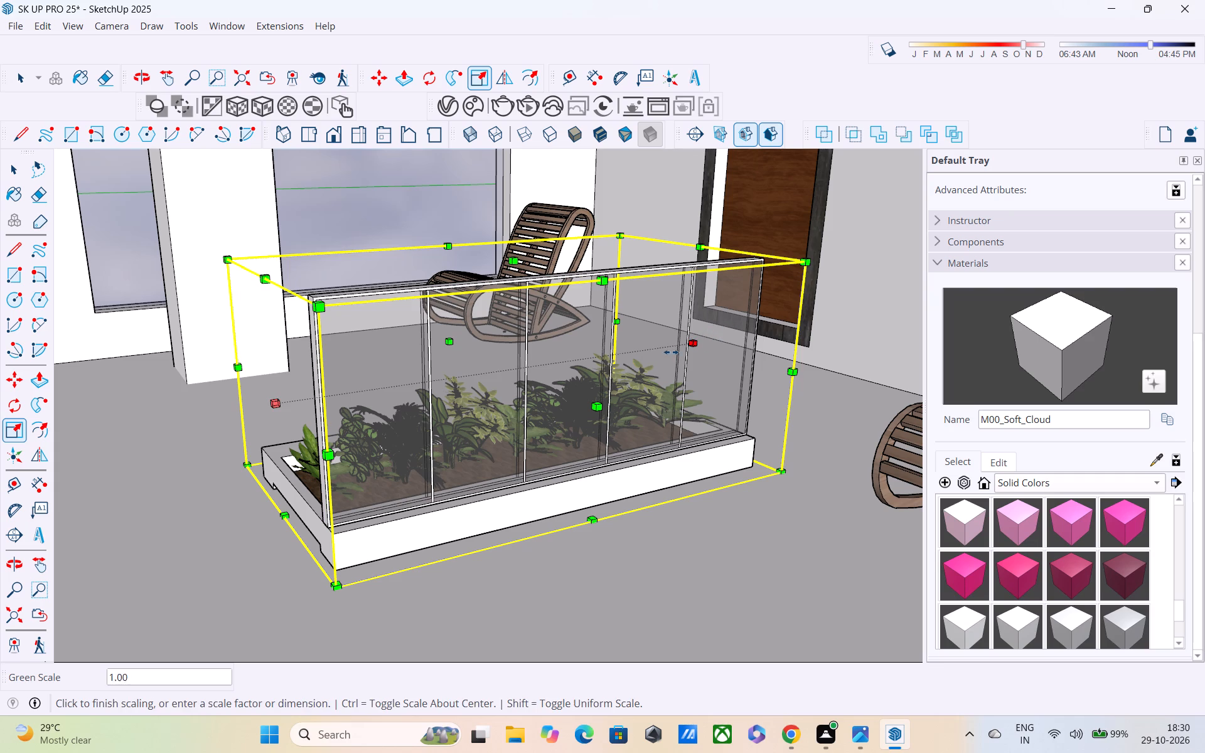
drag(671, 352, 668, 353)
Rotate the planter 90° on the balcony floor about its front bottom corner.
middle_drag(493, 387, 515, 399)
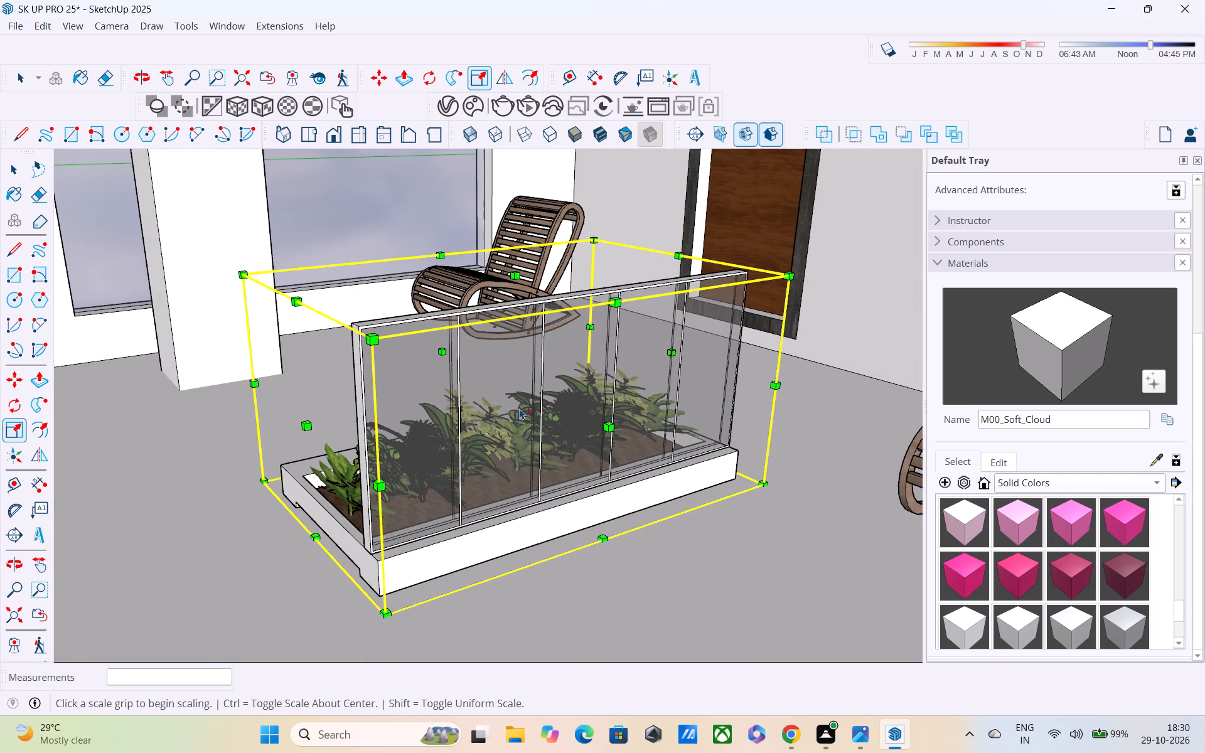
key(q)
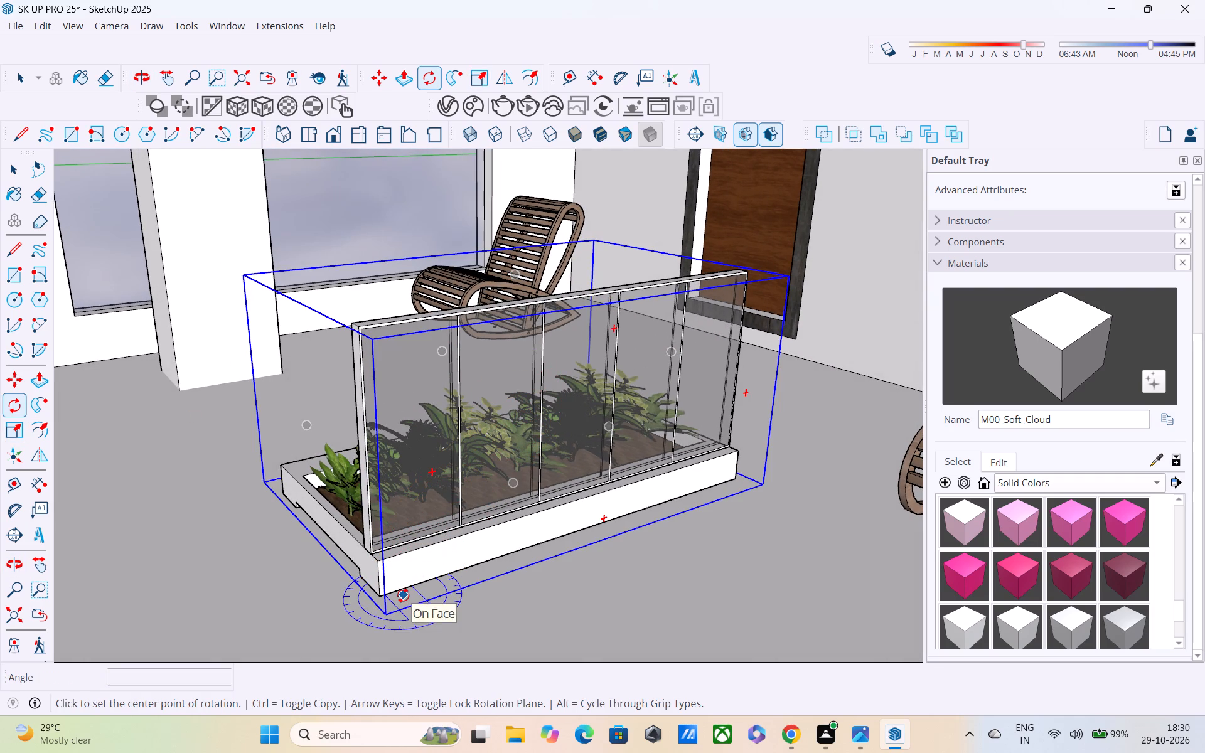
click(402, 595)
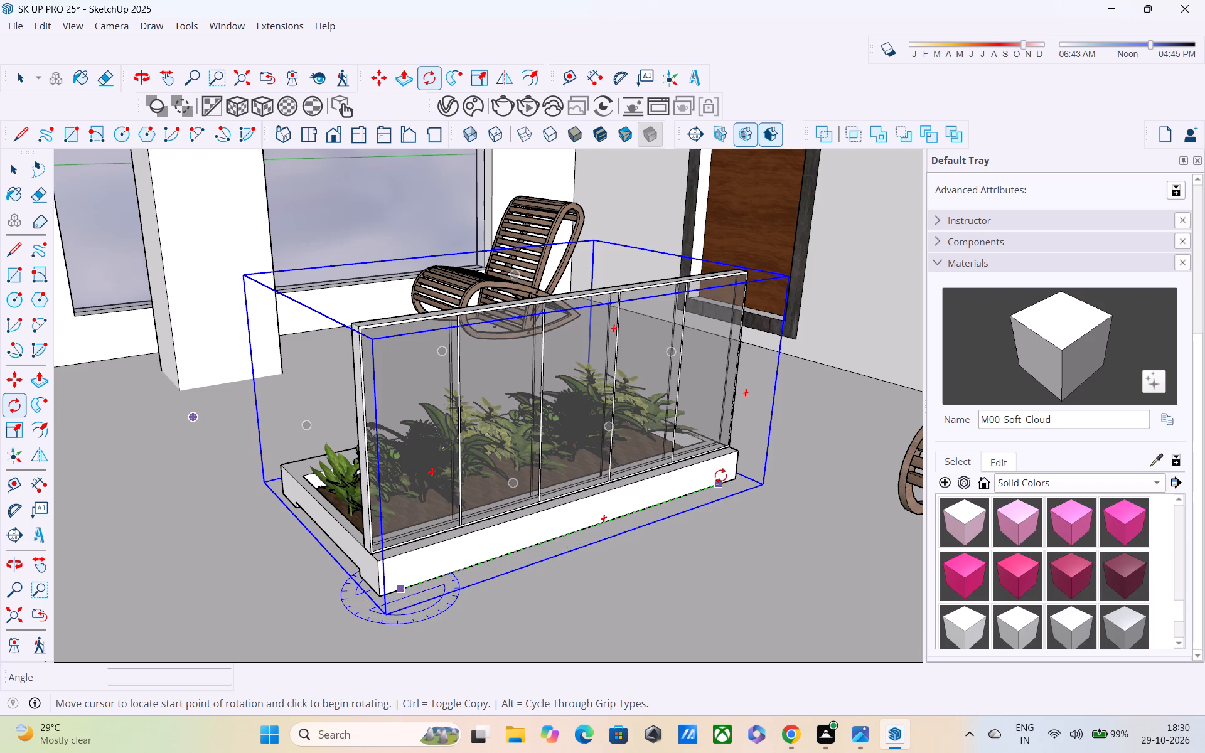
click(757, 474)
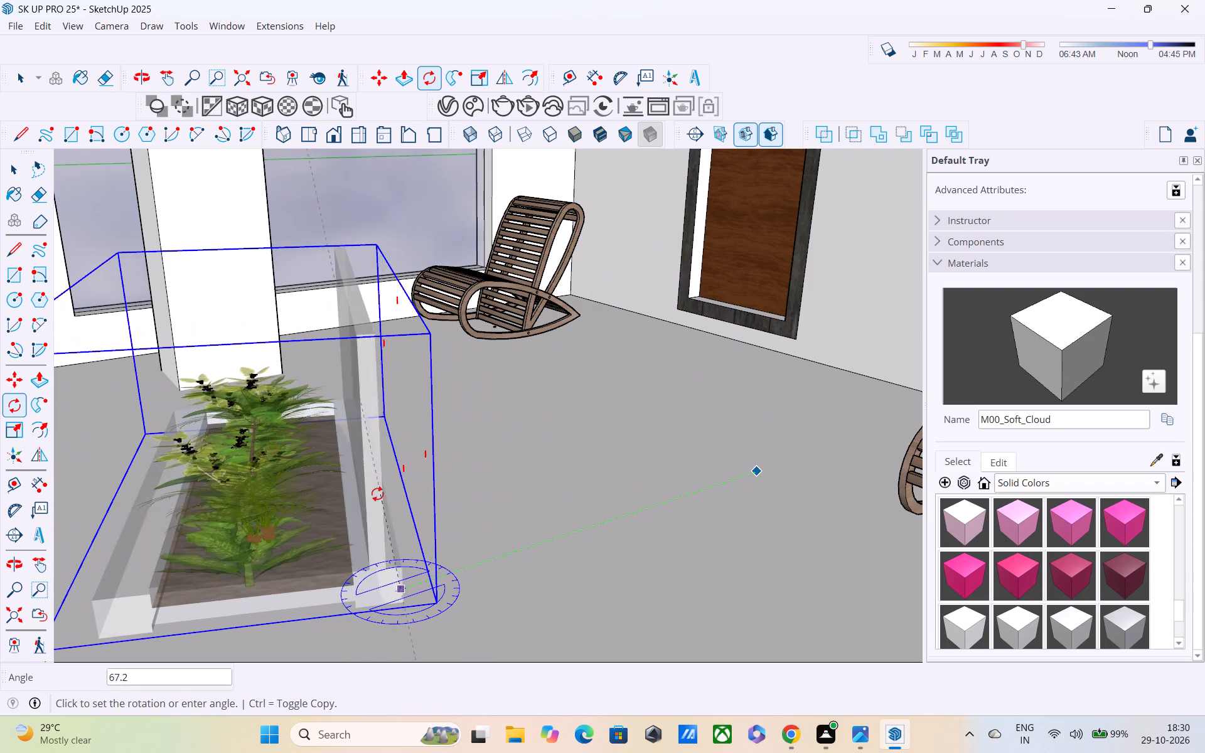
text(90)
key(Return)
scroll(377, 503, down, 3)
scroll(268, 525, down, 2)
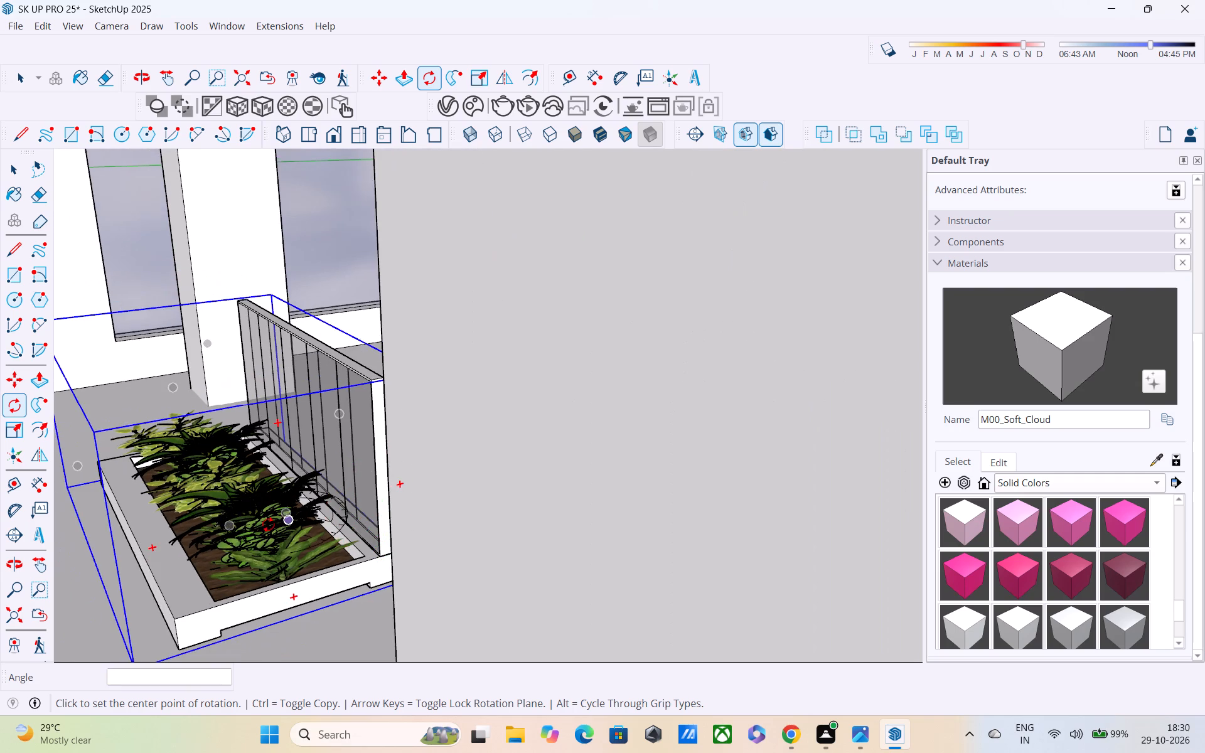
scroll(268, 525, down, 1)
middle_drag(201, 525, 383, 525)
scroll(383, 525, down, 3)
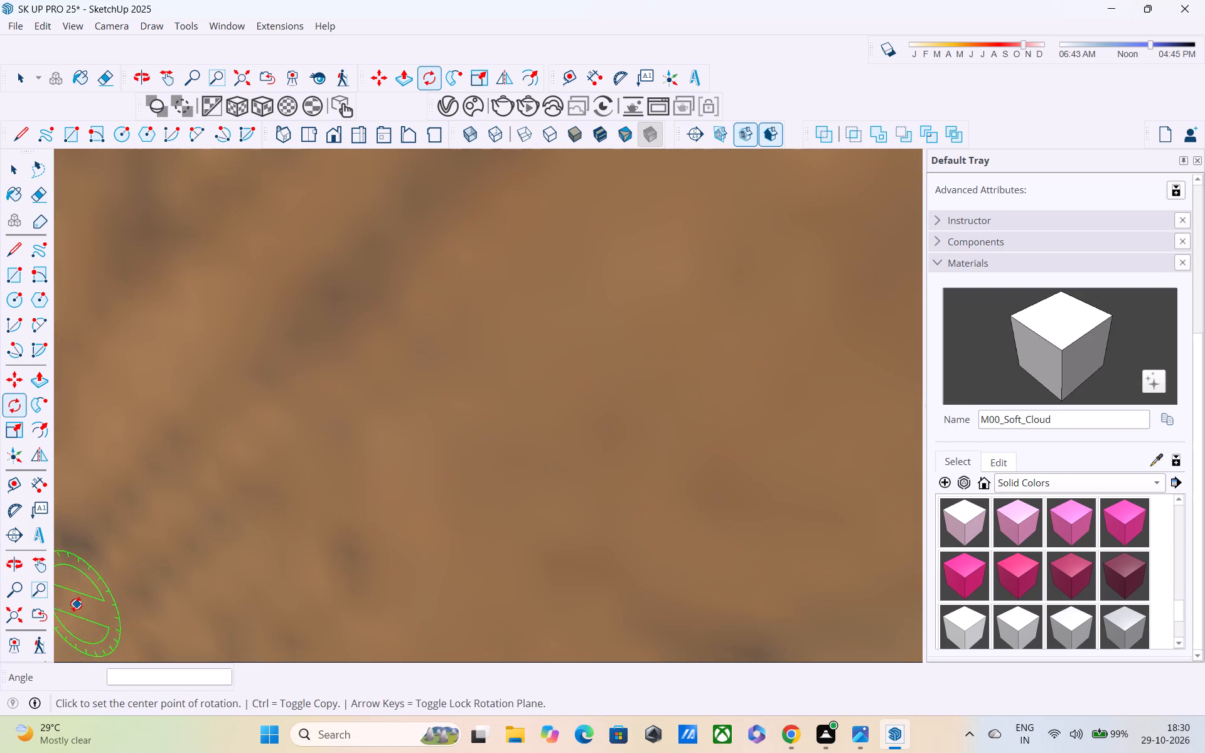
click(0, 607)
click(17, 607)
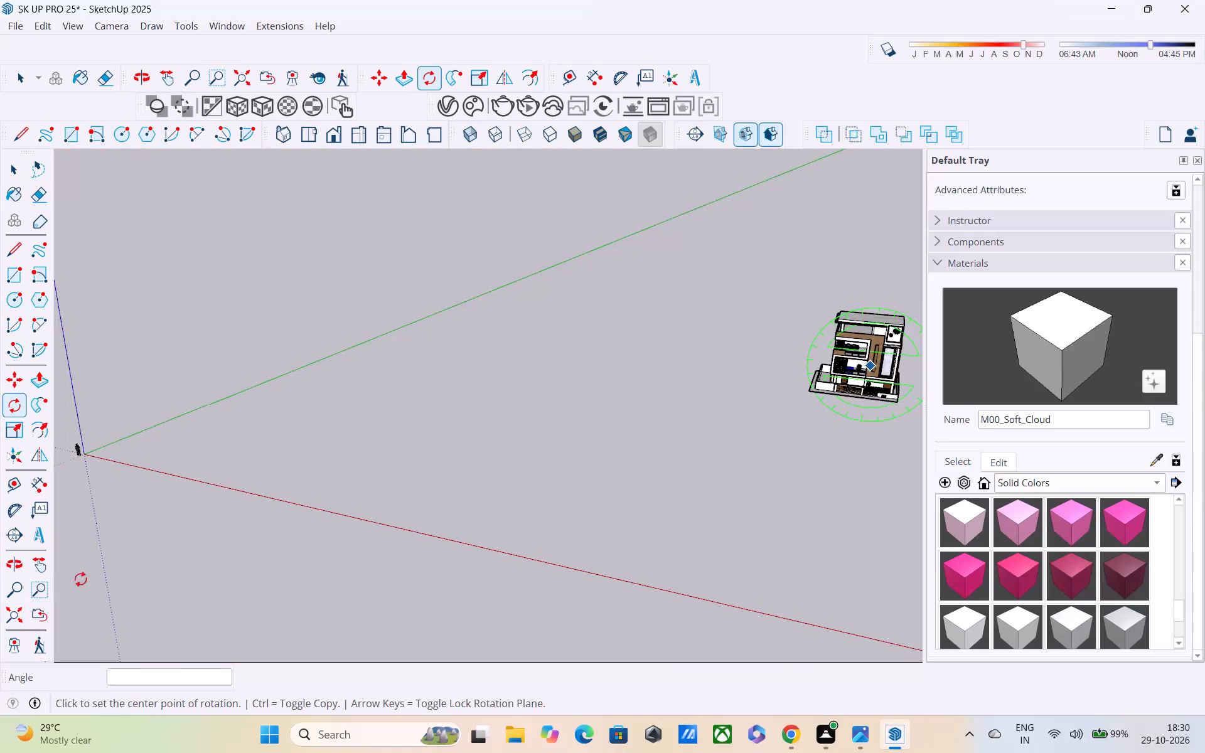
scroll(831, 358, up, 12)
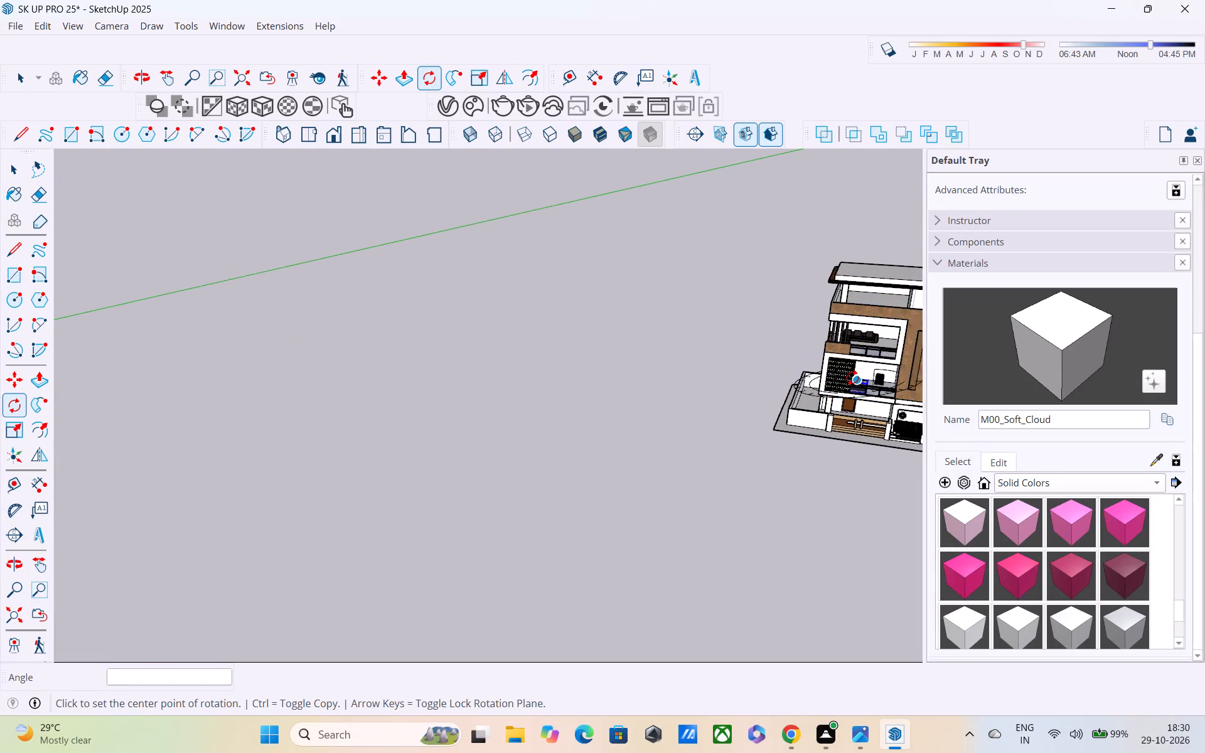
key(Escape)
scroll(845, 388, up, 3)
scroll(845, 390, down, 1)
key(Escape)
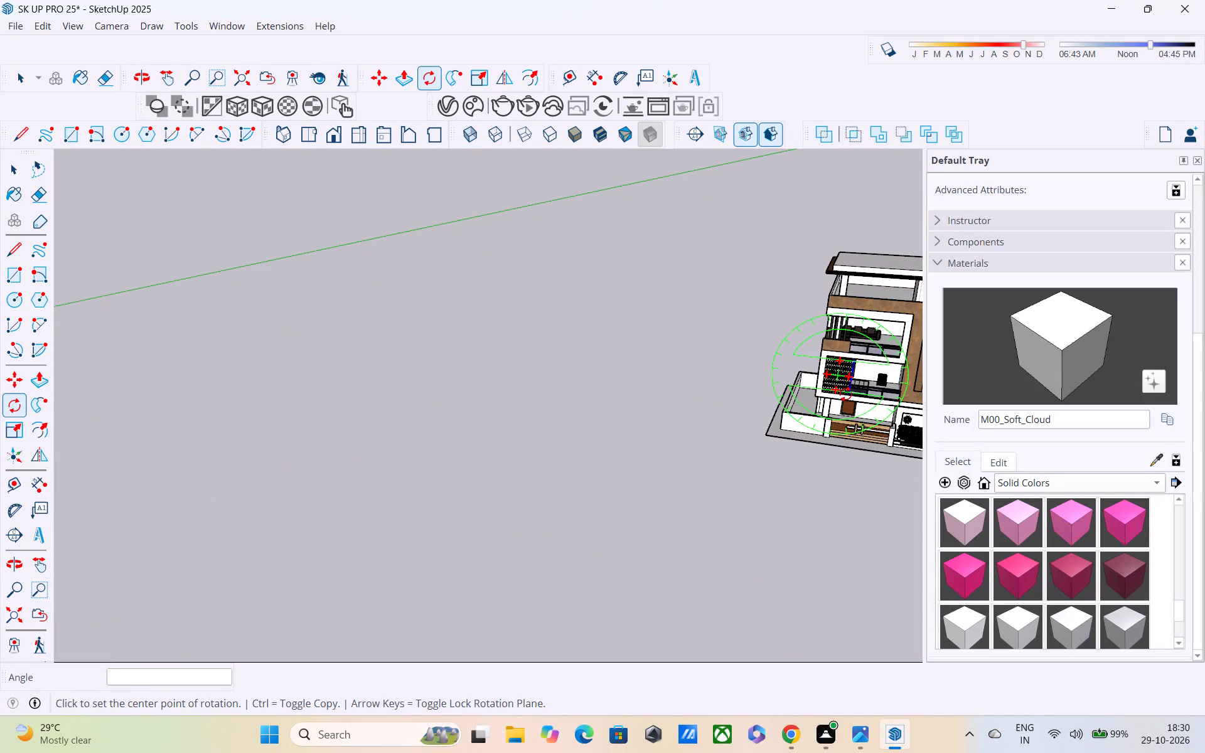
Leave the Rotate tool, clear the planter selection and fit the whole house back in view.
key(space)
key(Escape)
key(Escape)
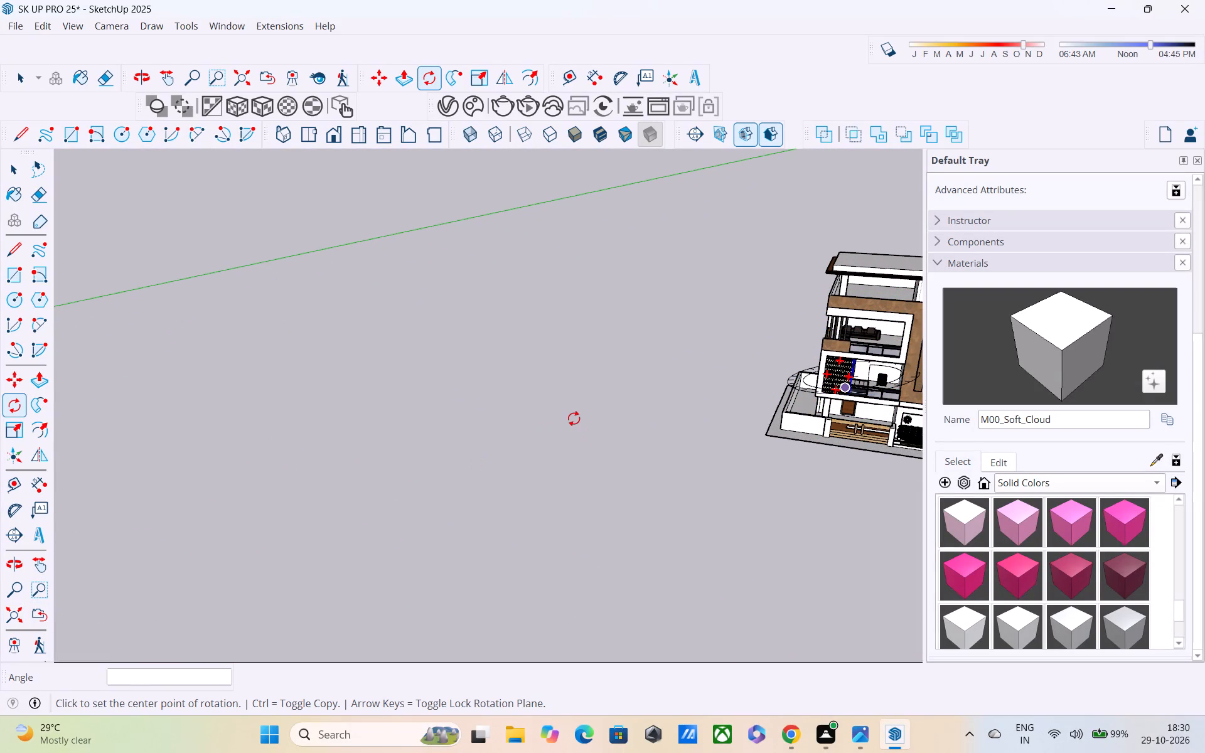
key(space)
key(space)
key(space)
scroll(656, 419, up, 1)
middle_drag(567, 446, 432, 460)
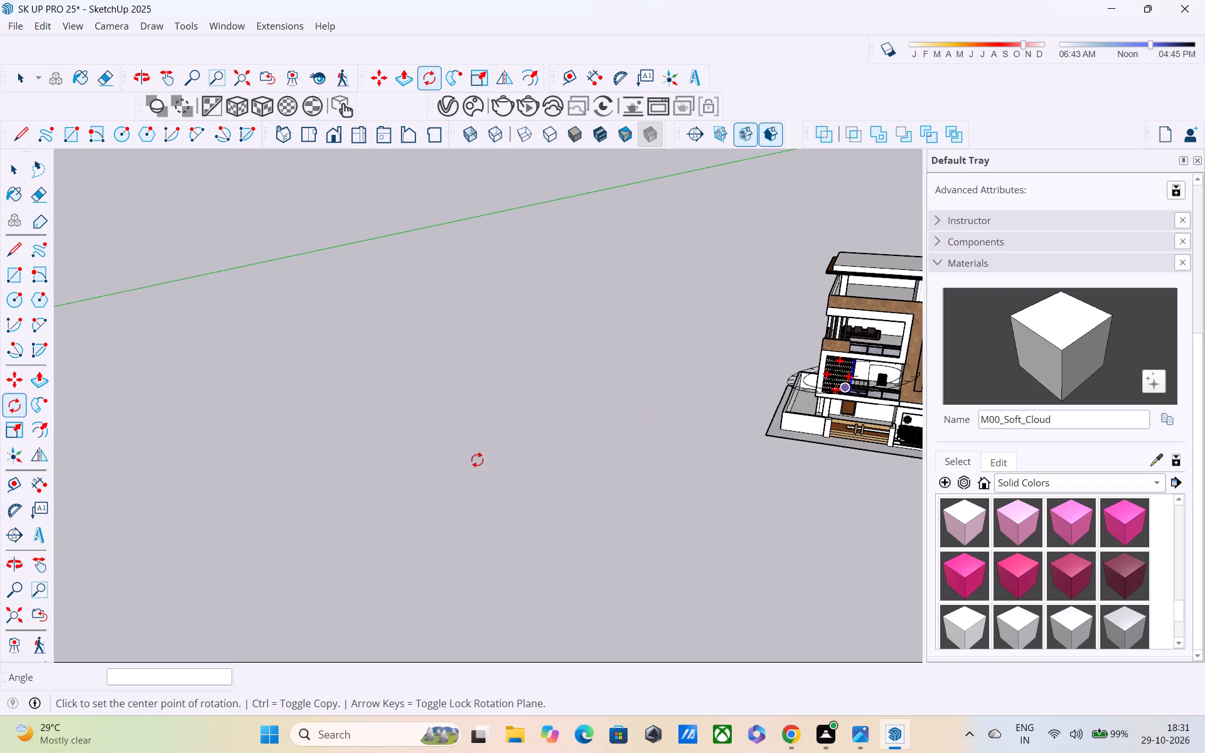
middle_drag(432, 460, 399, 439)
scroll(679, 417, up, 3)
middle_drag(698, 407, 467, 326)
scroll(467, 325, up, 1)
scroll(467, 325, down, 4)
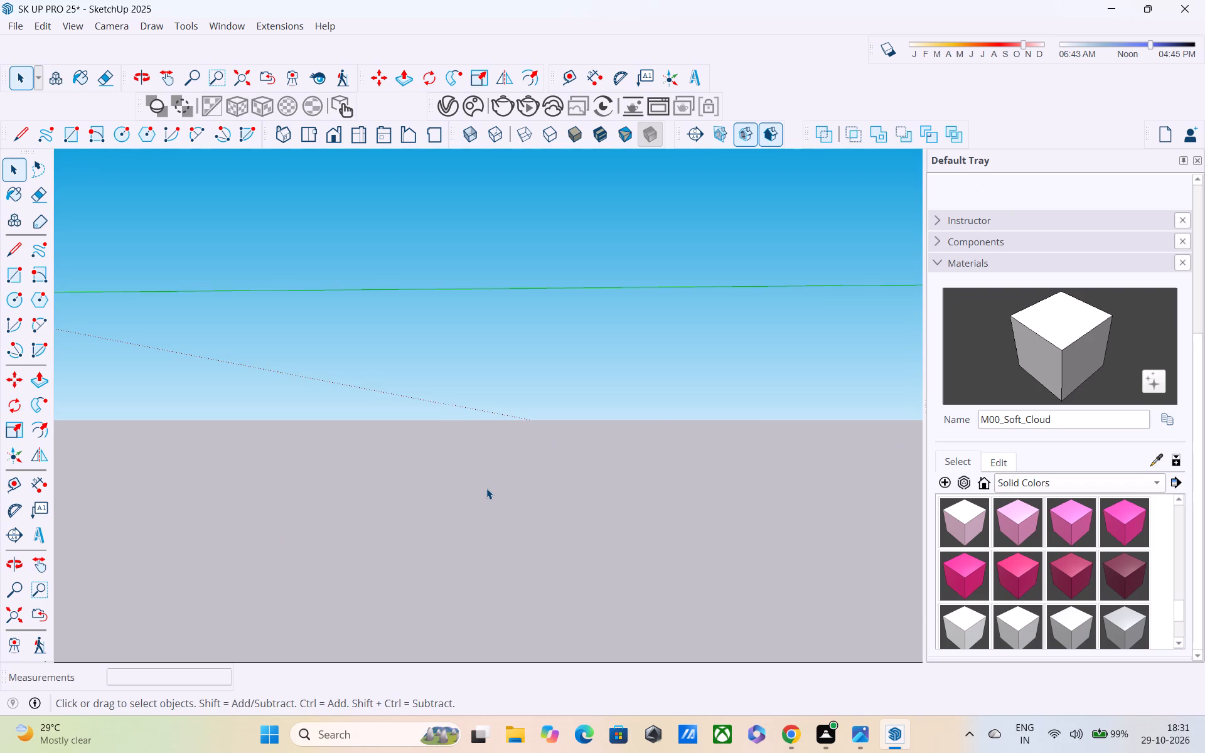
key(Escape)
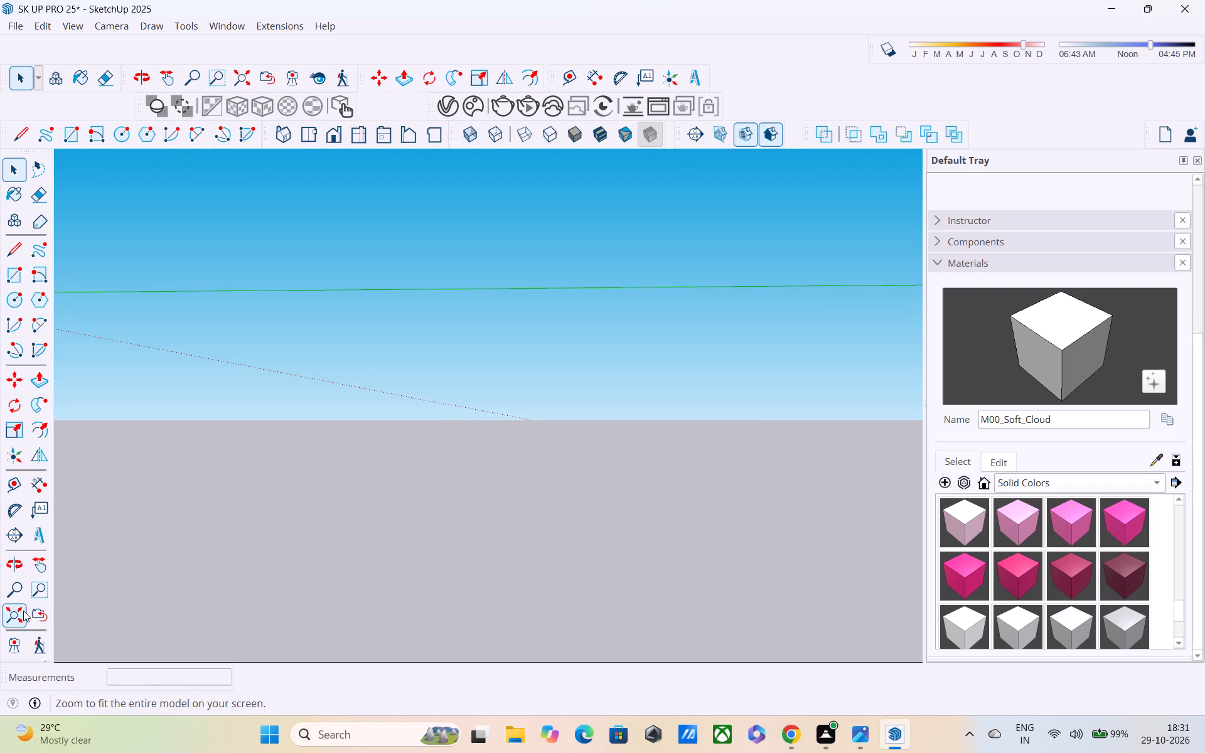
click(26, 607)
click(14, 612)
Move the planter about 5' 4" along the middle balcony's floor, away from the patterned screen toward the wood-veneer wall.
scroll(399, 543, up, 2)
middle_drag(431, 525, 1099, 549)
middle_drag(85, 532, 85, 533)
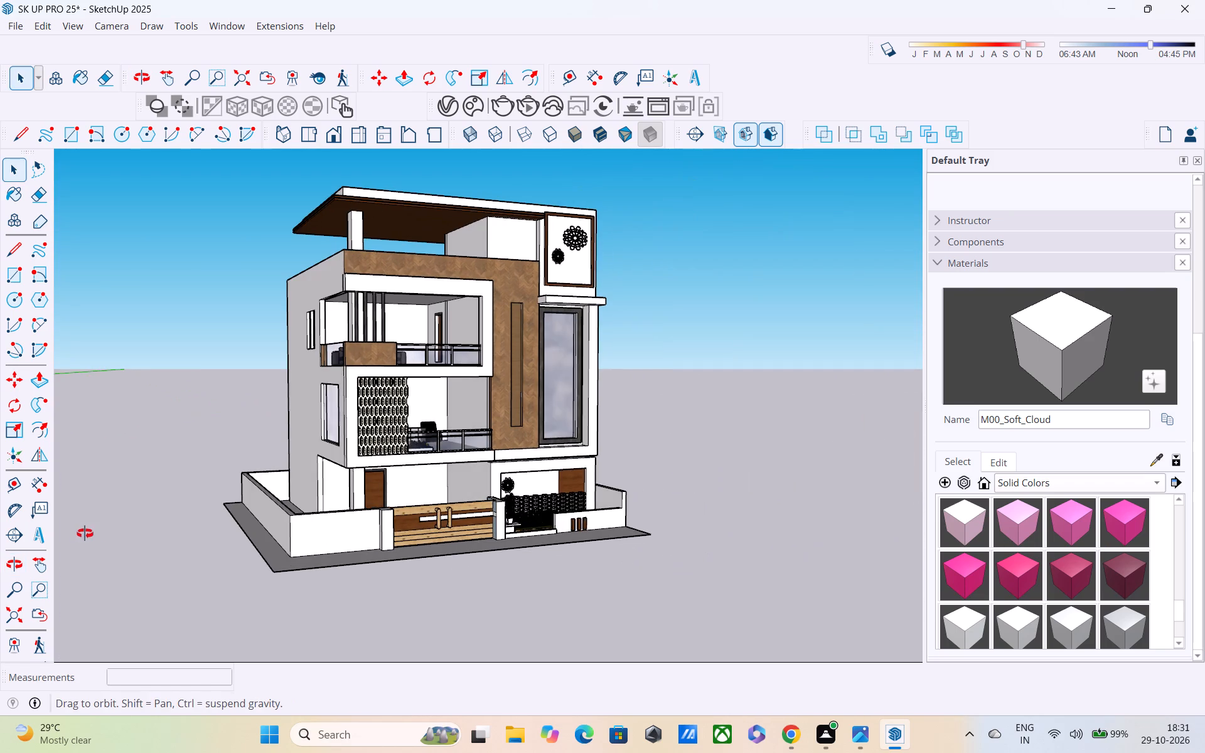
middle_drag(85, 533, 126, 538)
scroll(243, 510, up, 3)
scroll(391, 474, up, 1)
middle_drag(391, 474, 63, 599)
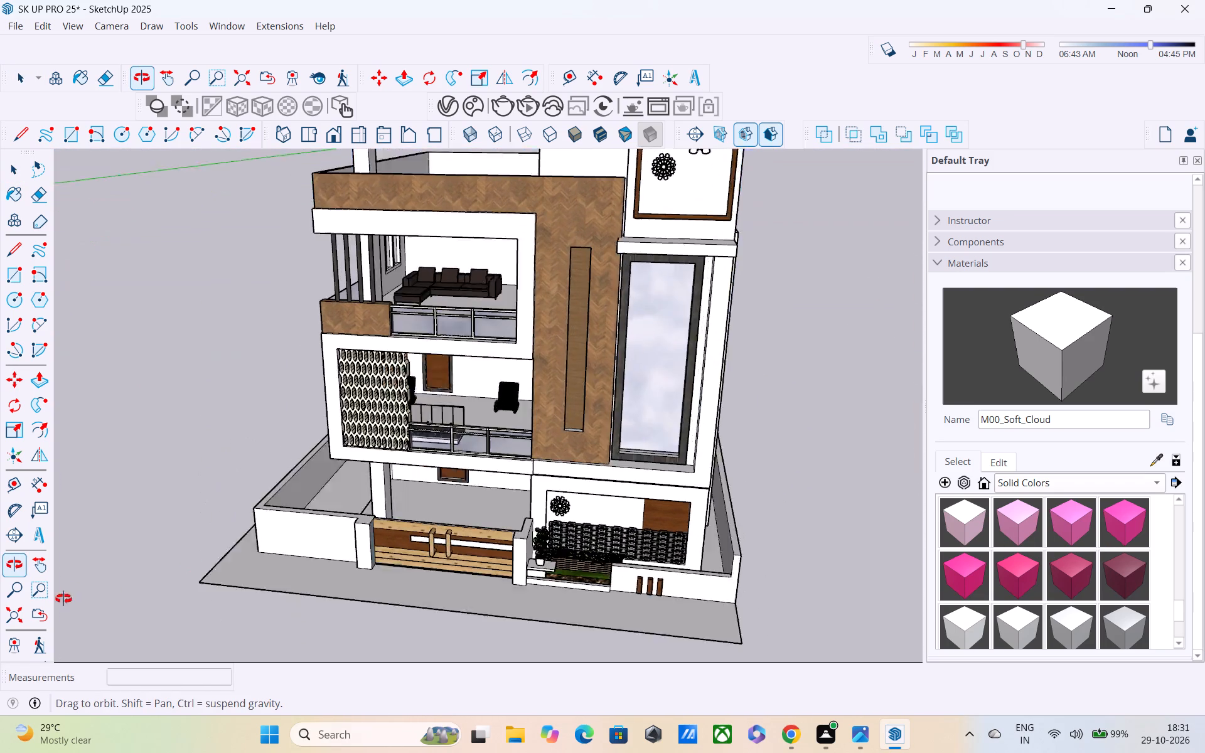
middle_drag(63, 599, 51, 604)
scroll(182, 491, up, 3)
scroll(442, 417, up, 3)
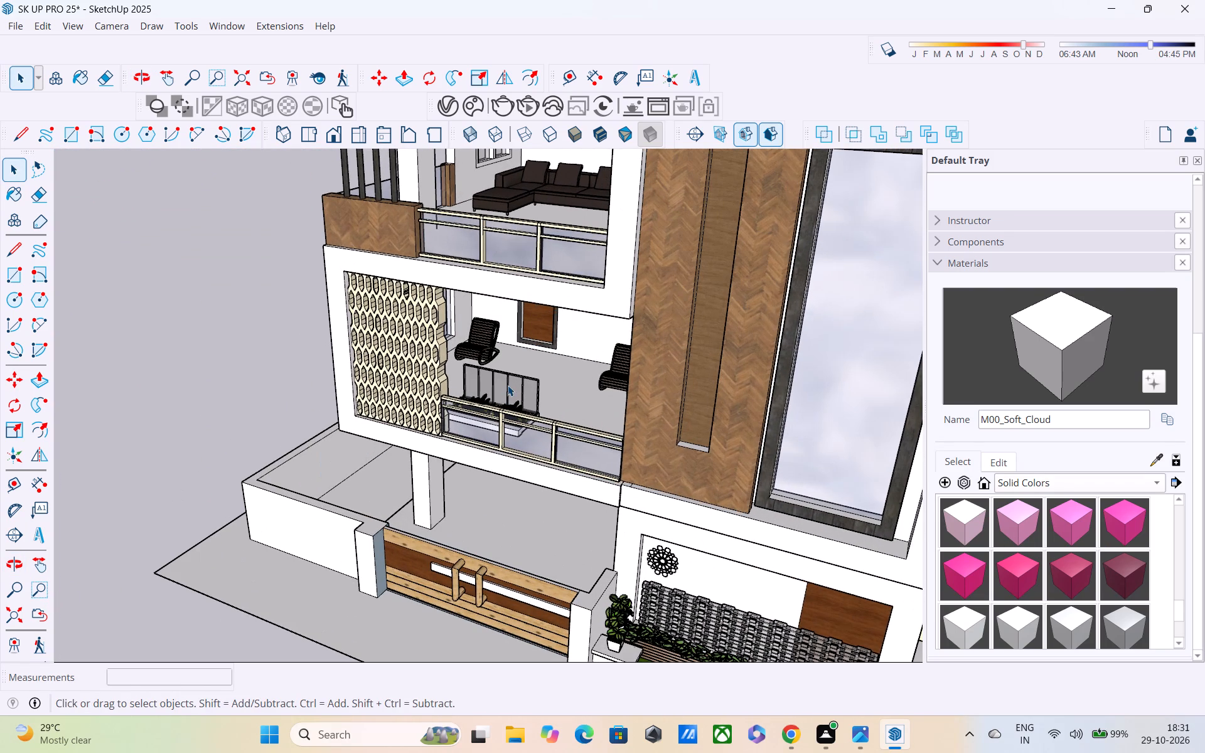
click(508, 385)
key(m)
middle_drag(530, 393, 530, 393)
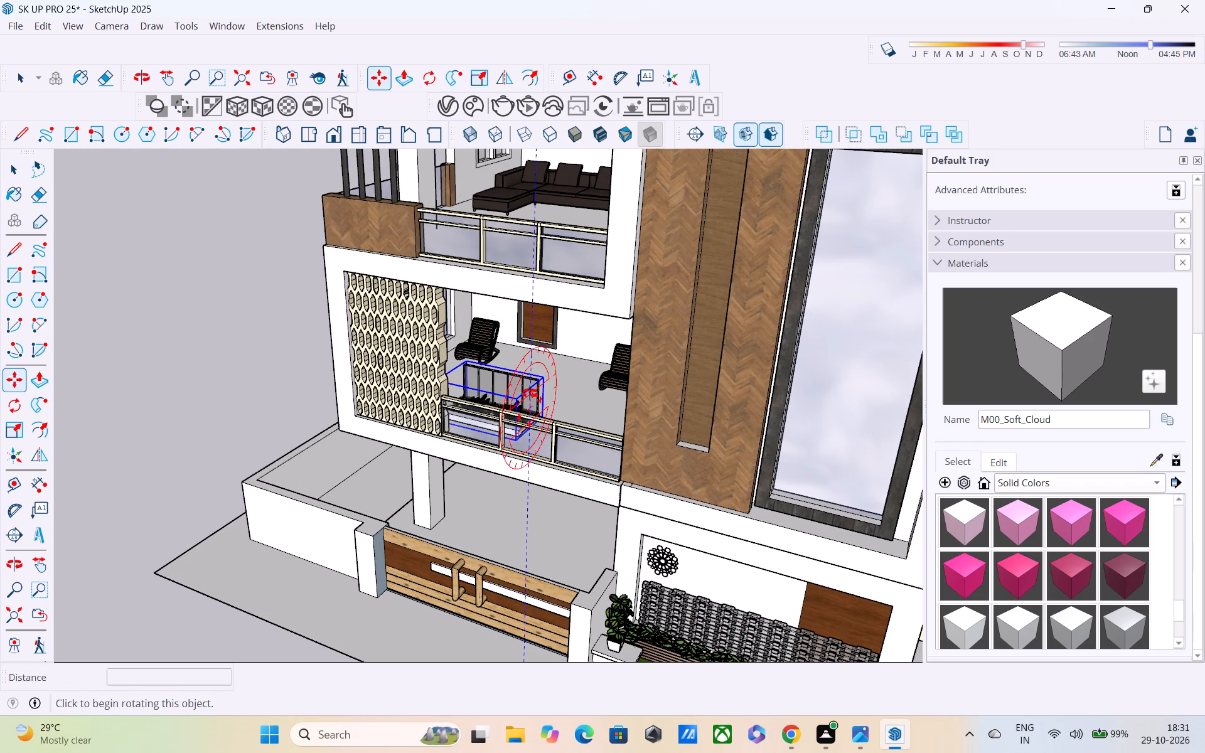
middle_drag(530, 393, 506, 453)
scroll(523, 425, up, 5)
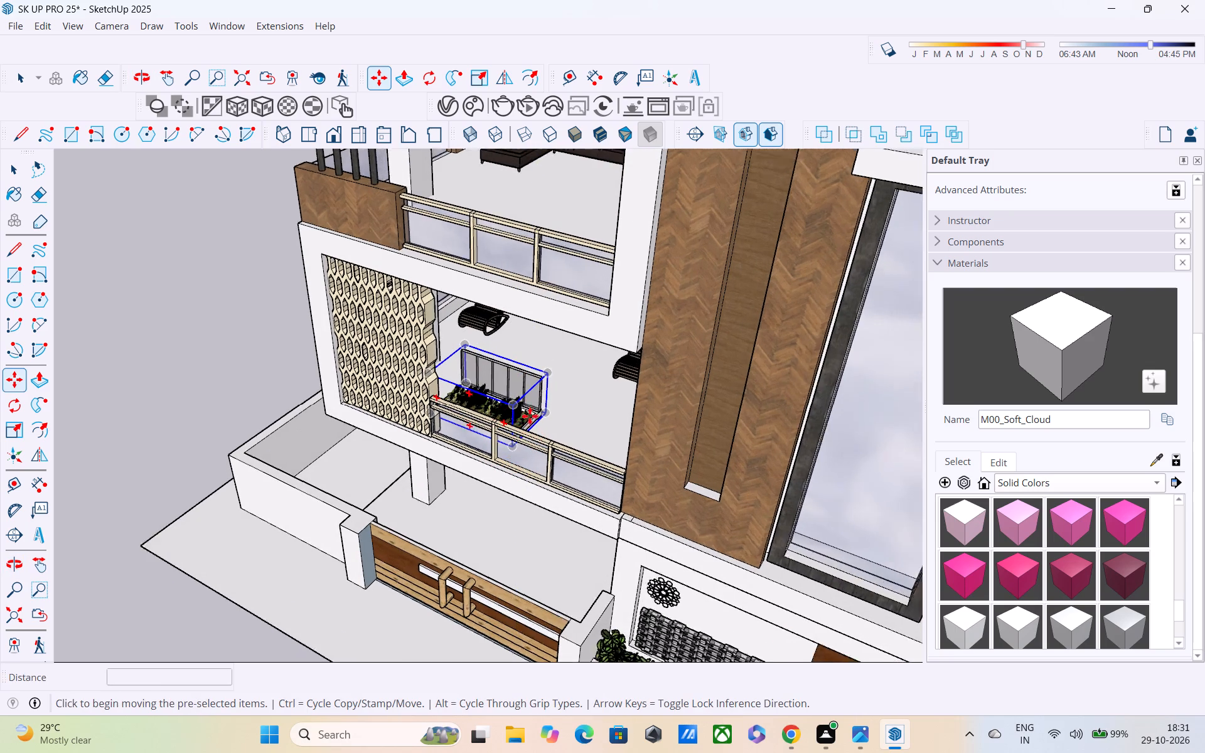
scroll(530, 416, up, 8)
click(548, 411)
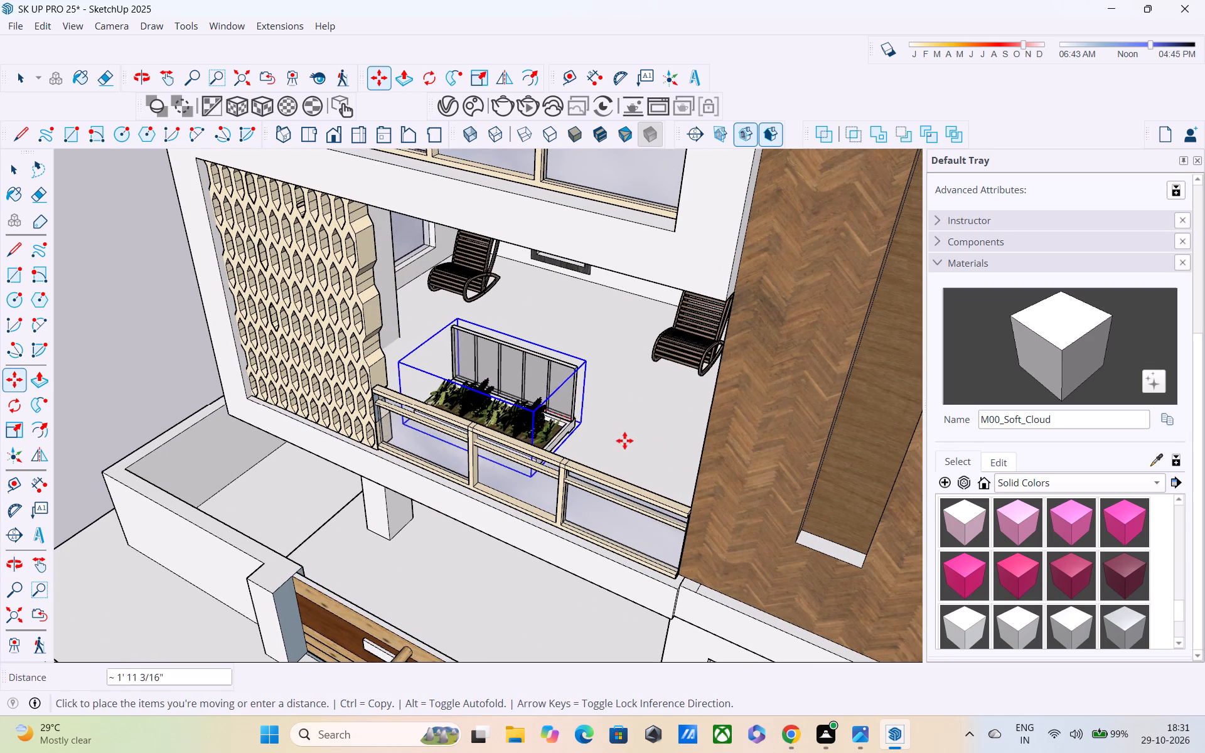
click(676, 450)
Lengthen the planter along the green axis by extending its end toward the patterned screen, keeping the blue scale at 1.00.
key(s)
scroll(555, 449, up, 3)
middle_drag(545, 383, 808, 449)
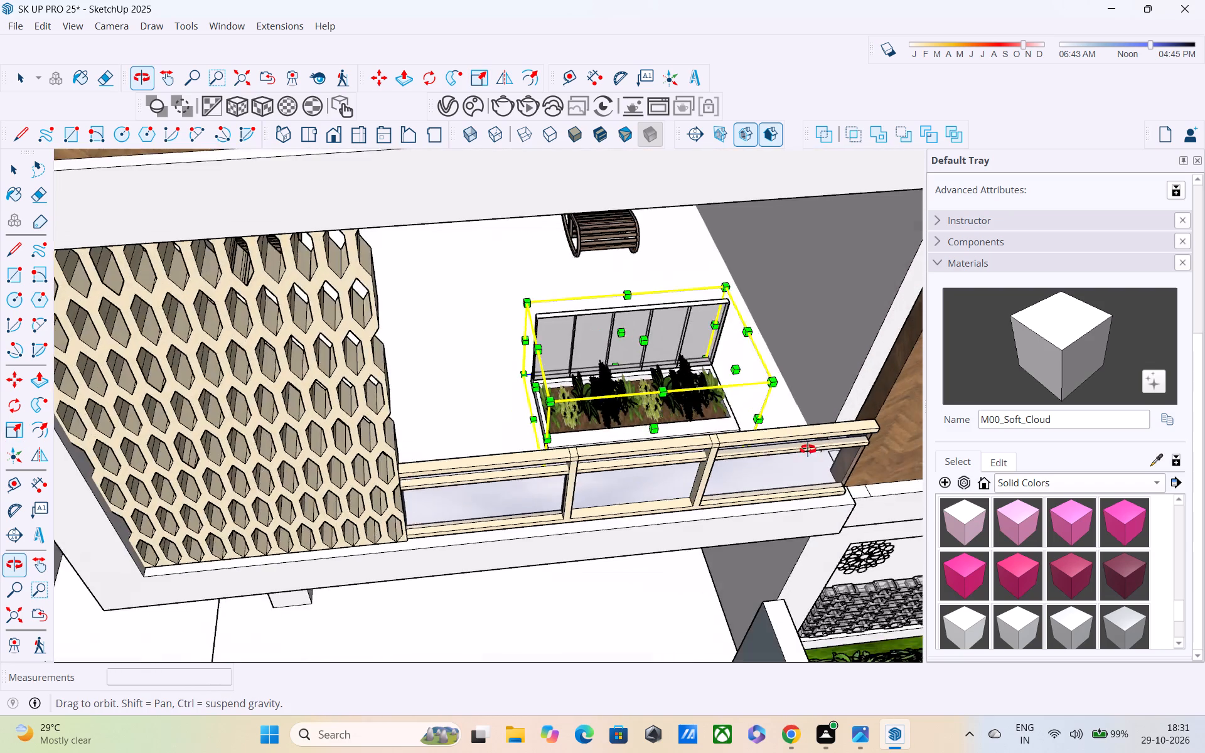
middle_drag(808, 449, 824, 439)
click(535, 410)
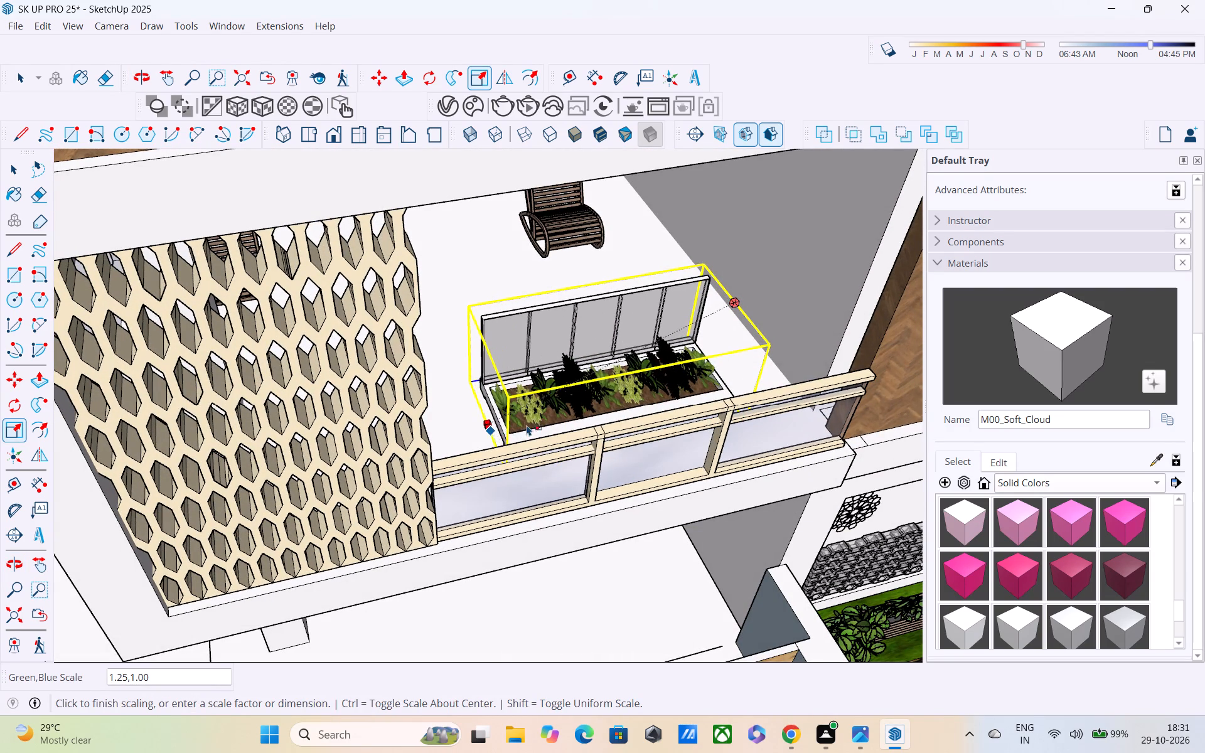
click(464, 449)
Reduce the planter's depth along the red axis by pulling in its railing side.
scroll(672, 363, up, 3)
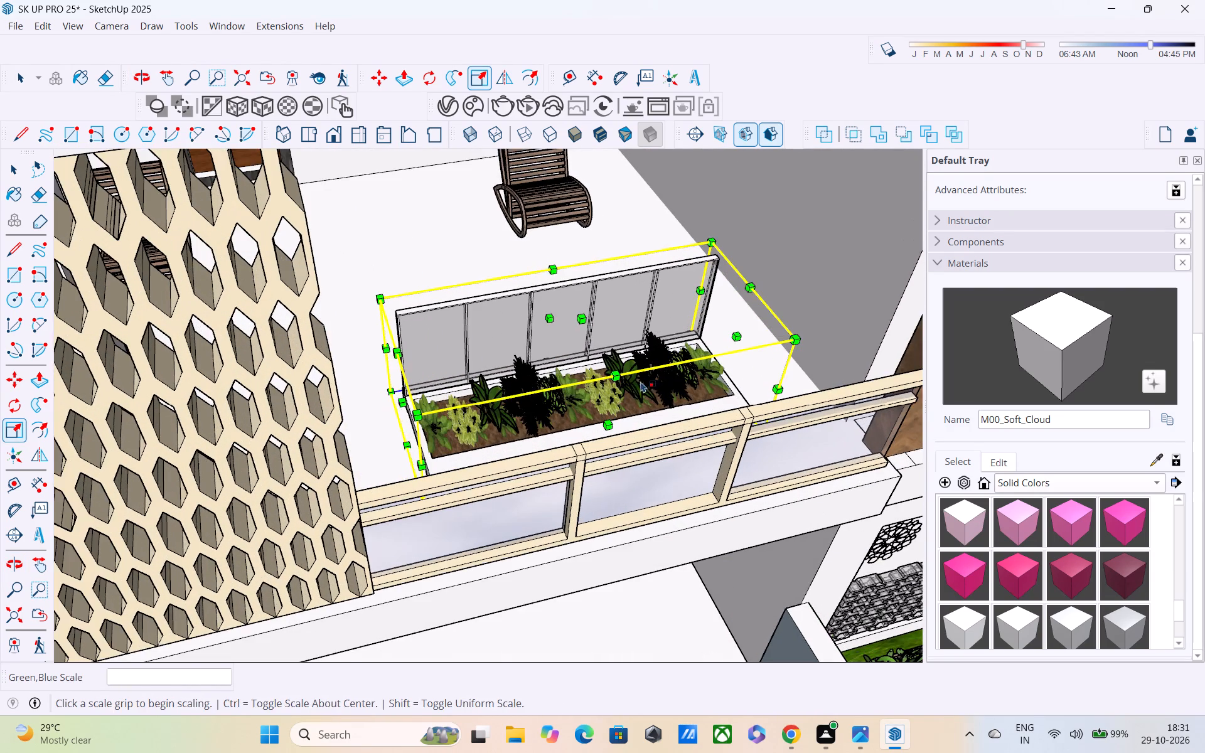
middle_drag(641, 382, 631, 469)
scroll(618, 464, up, 4)
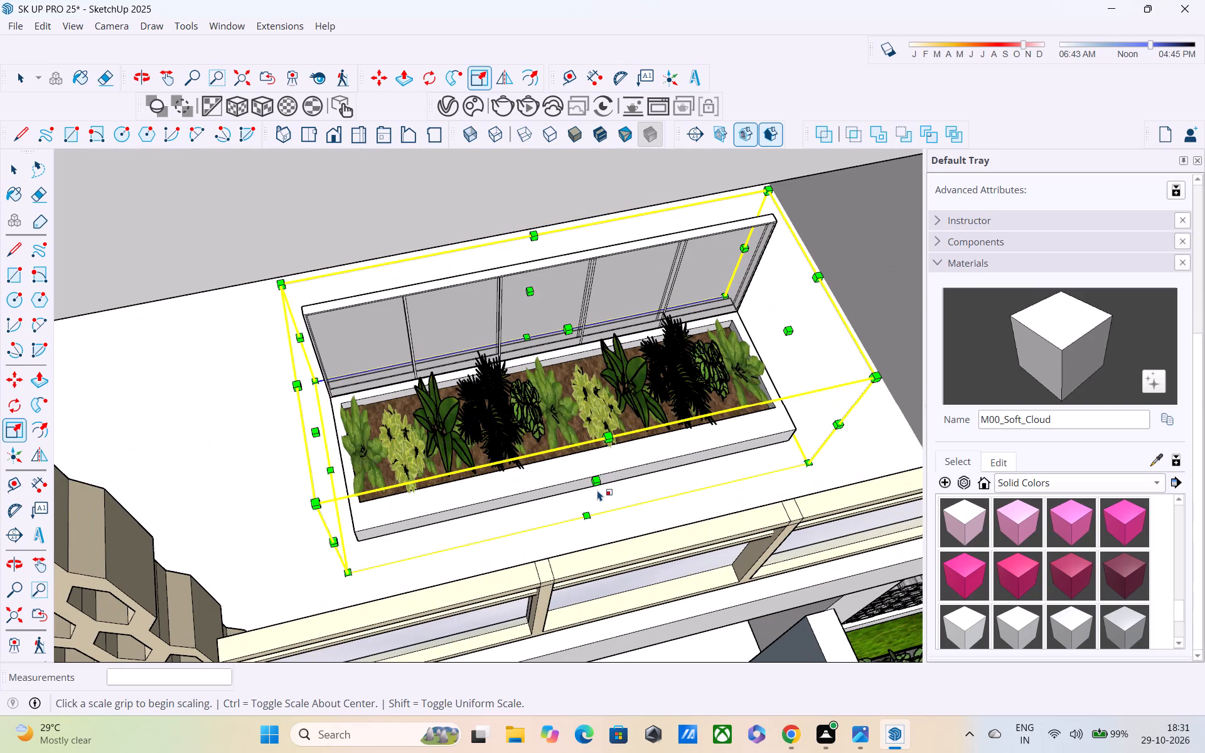
drag(594, 486, 591, 467)
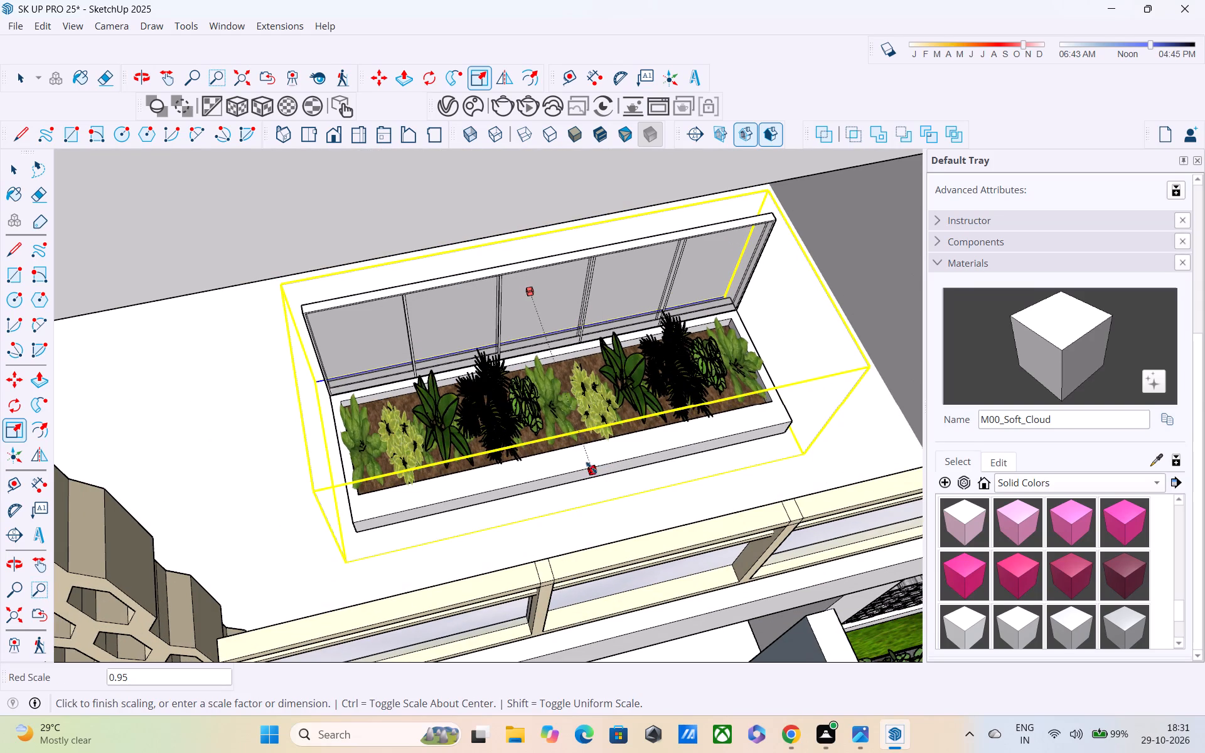
drag(591, 467, 588, 448)
middle_drag(594, 446, 567, 344)
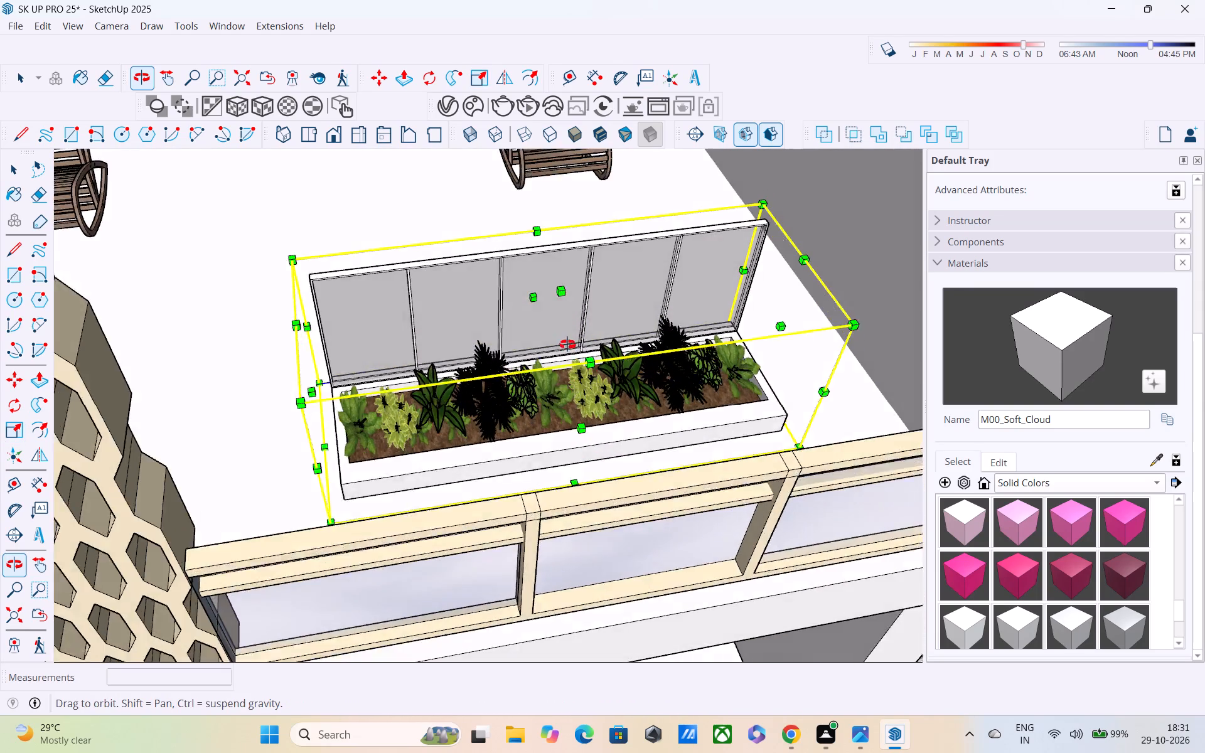
middle_drag(567, 344, 566, 339)
scroll(566, 339, down, 4)
middle_drag(597, 400, 573, 317)
scroll(580, 319, down, 4)
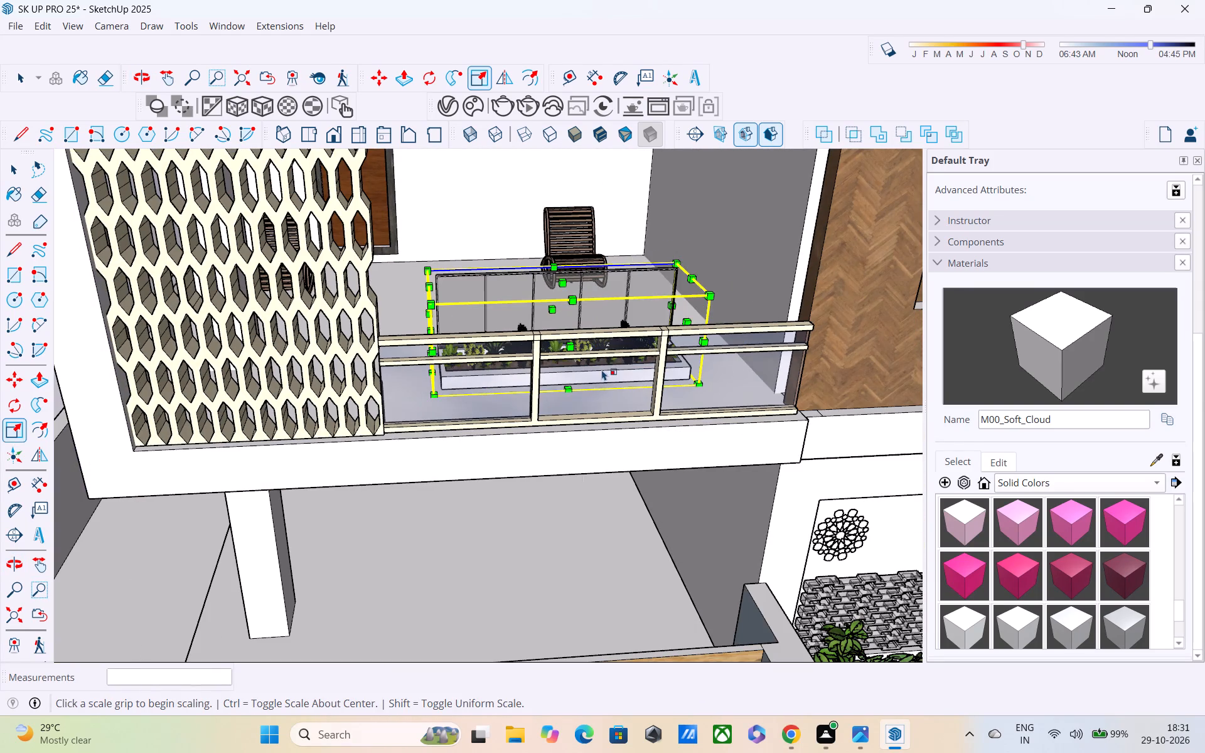
key(space)
Examine the planter's size and placement behind the balcony railing from several front views of the house.
scroll(608, 384, down, 2)
middle_drag(595, 368, 545, 292)
scroll(545, 292, down, 8)
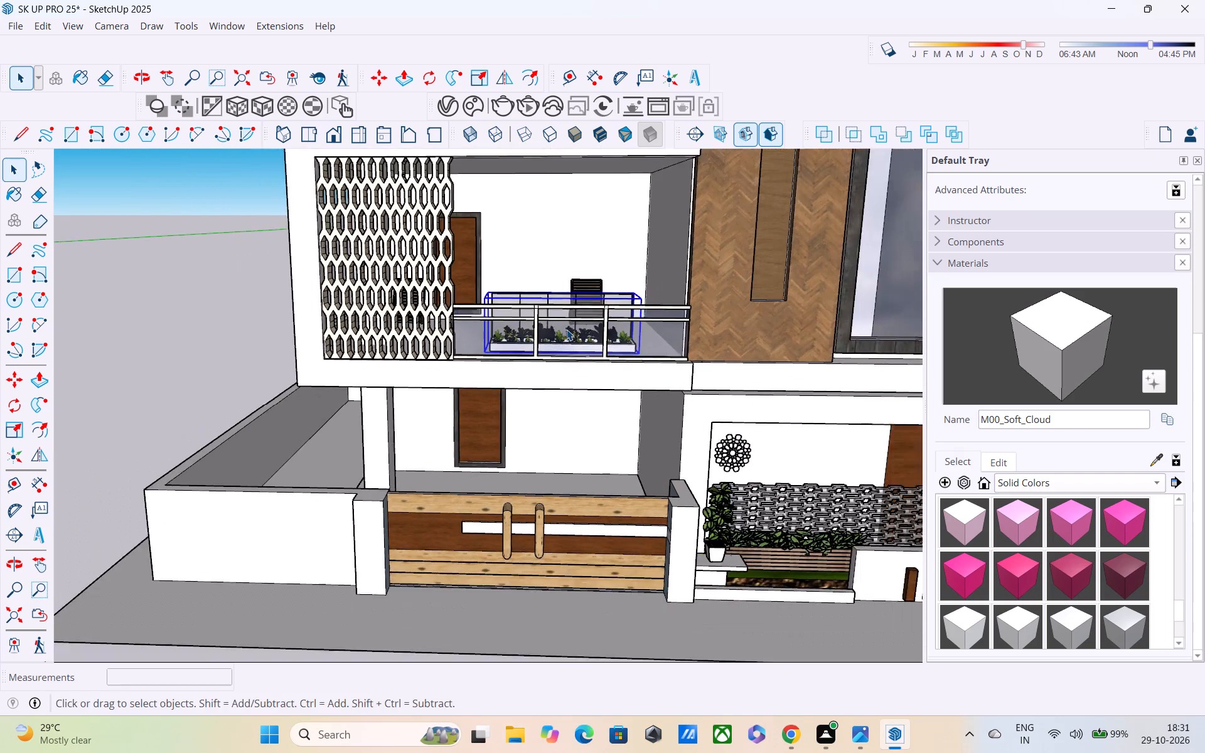
scroll(567, 329, down, 3)
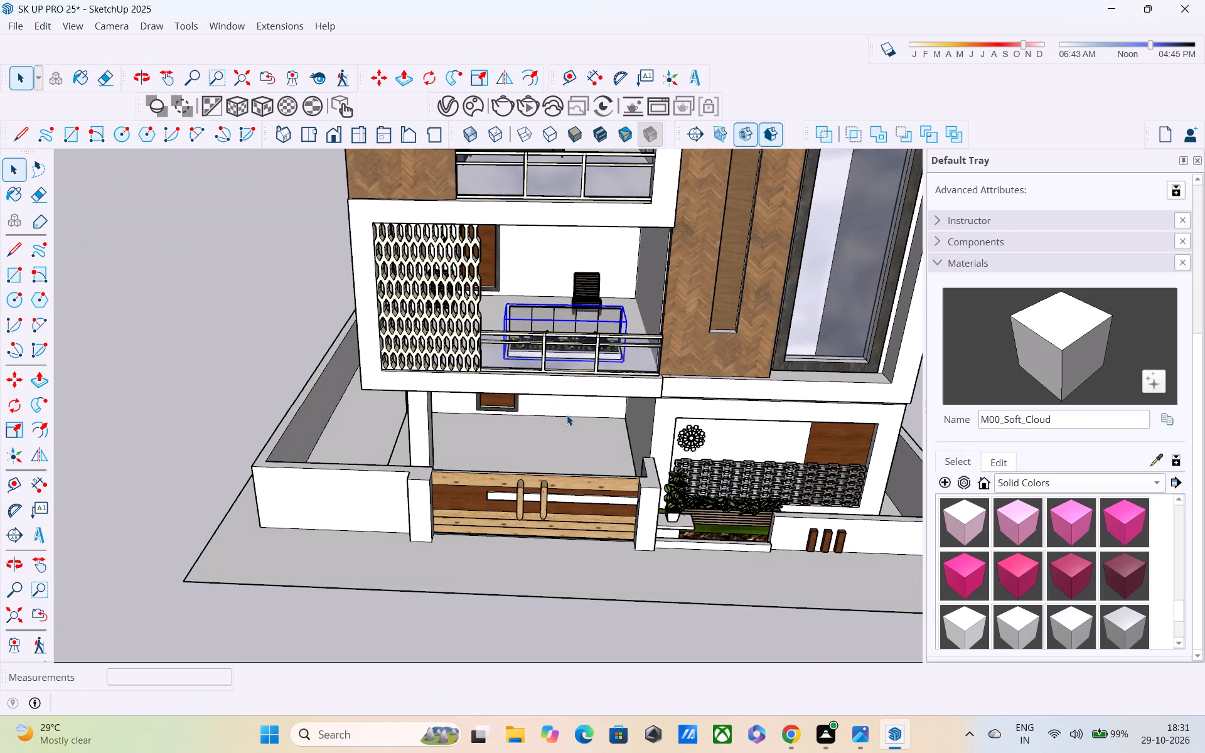
shift+middle_drag(567, 415, 572, 477)
scroll(572, 478, up, 1)
middle_drag(572, 481, 535, 356)
scroll(535, 356, down, 1)
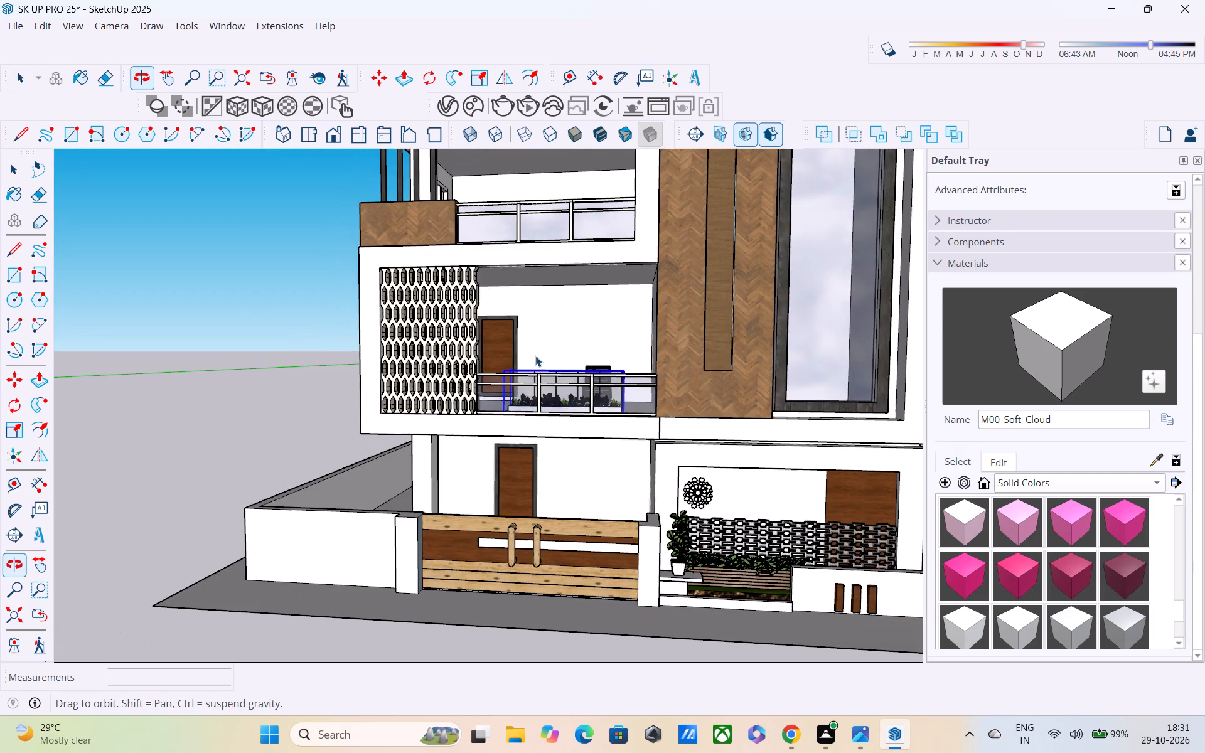
scroll(535, 356, down, 6)
shift+middle_drag(554, 385, 560, 467)
middle_drag(560, 458, 563, 475)
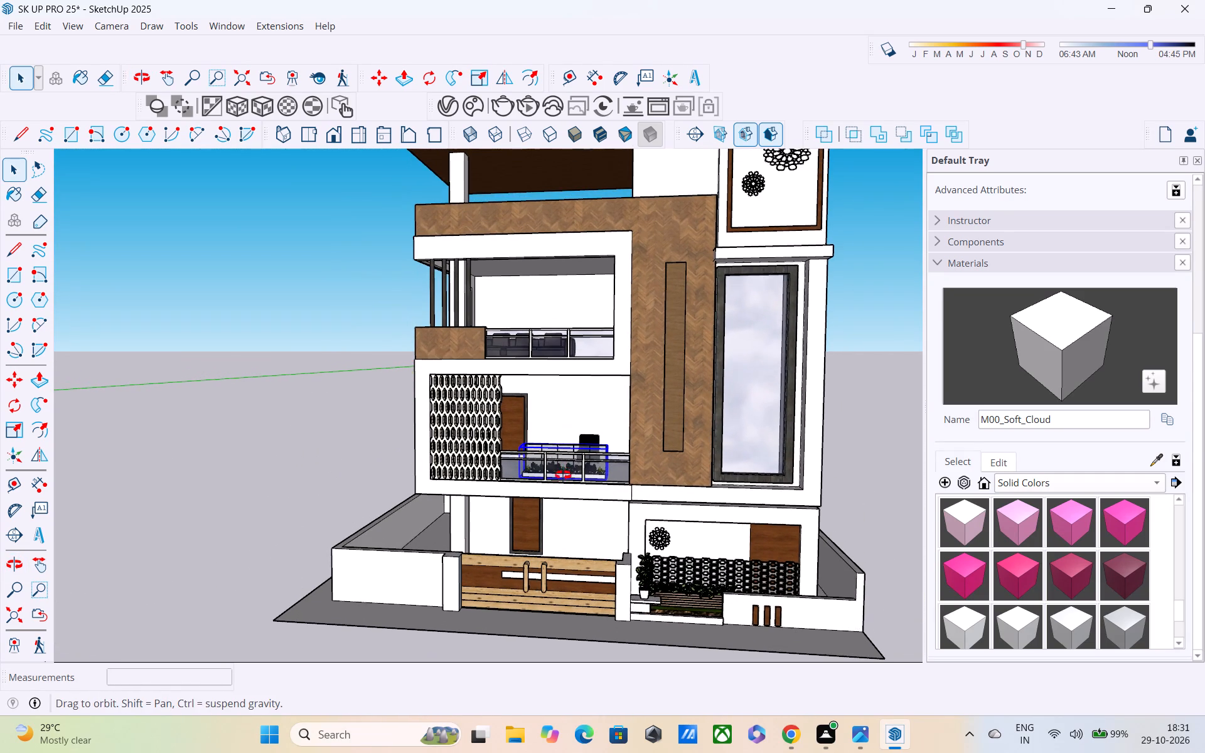
middle_drag(563, 475, 575, 550)
Scale up the height of the upper-balcony sofa along the blue axis.
click(525, 325)
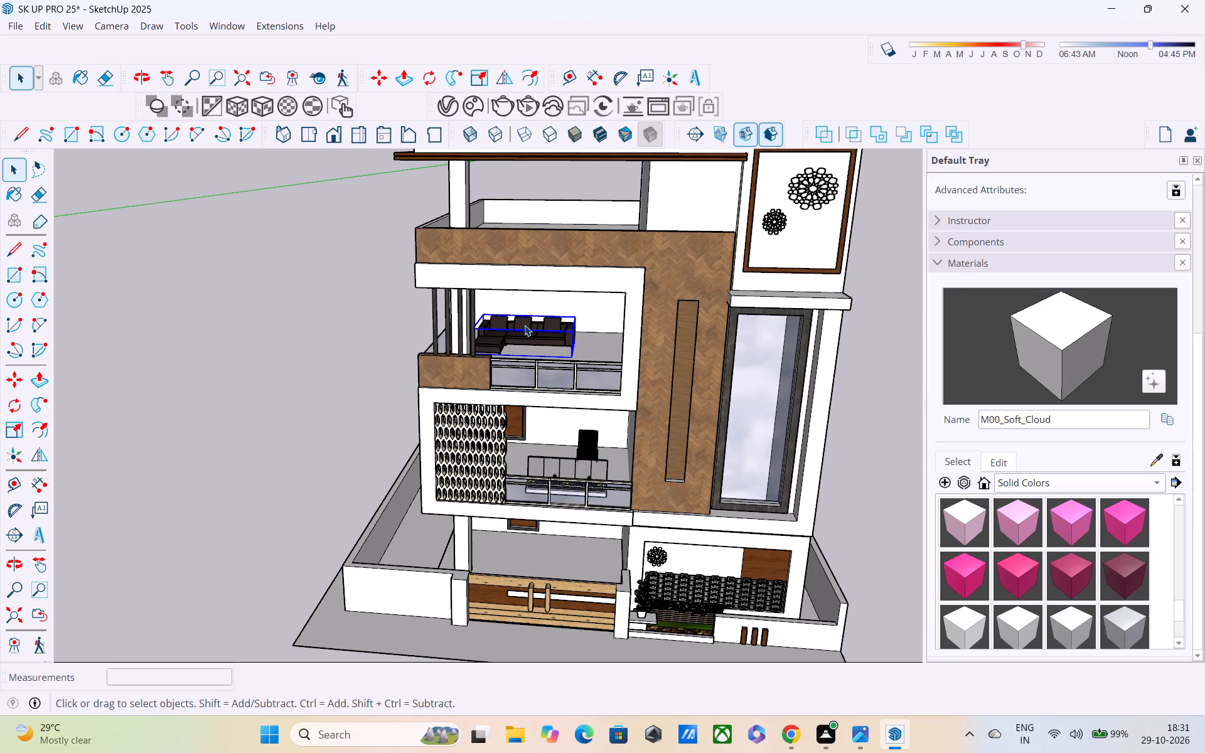
key(s)
scroll(521, 316, up, 4)
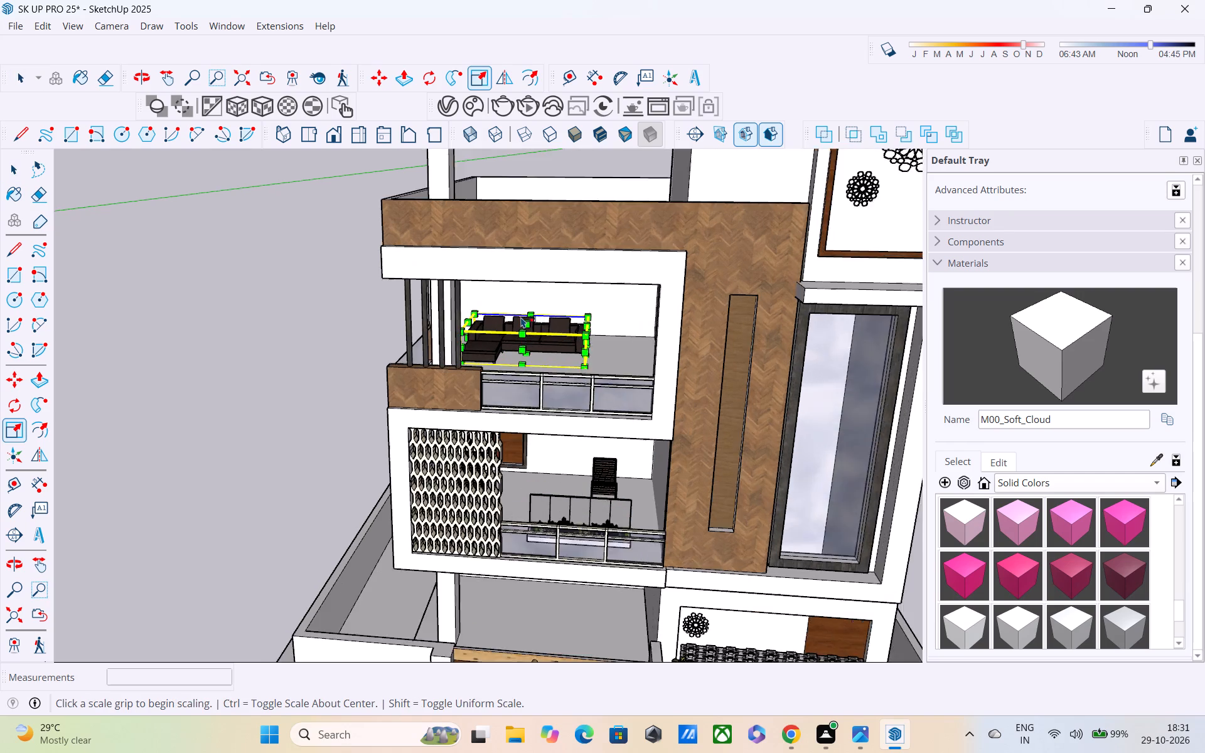
scroll(521, 317, up, 6)
drag(528, 328, 528, 314)
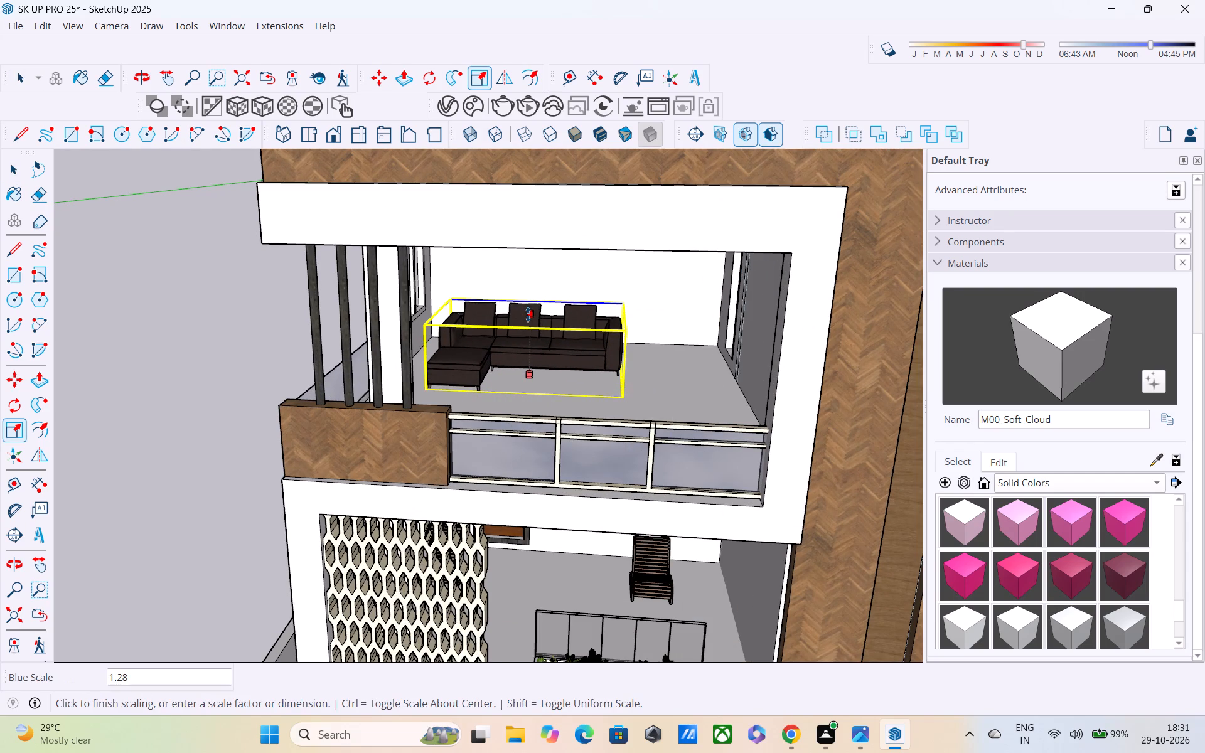
drag(528, 314, 528, 305)
Widen the upper-balcony sofa along the red axis by a factor of about 1.14, then deselect it.
middle_drag(622, 340, 581, 328)
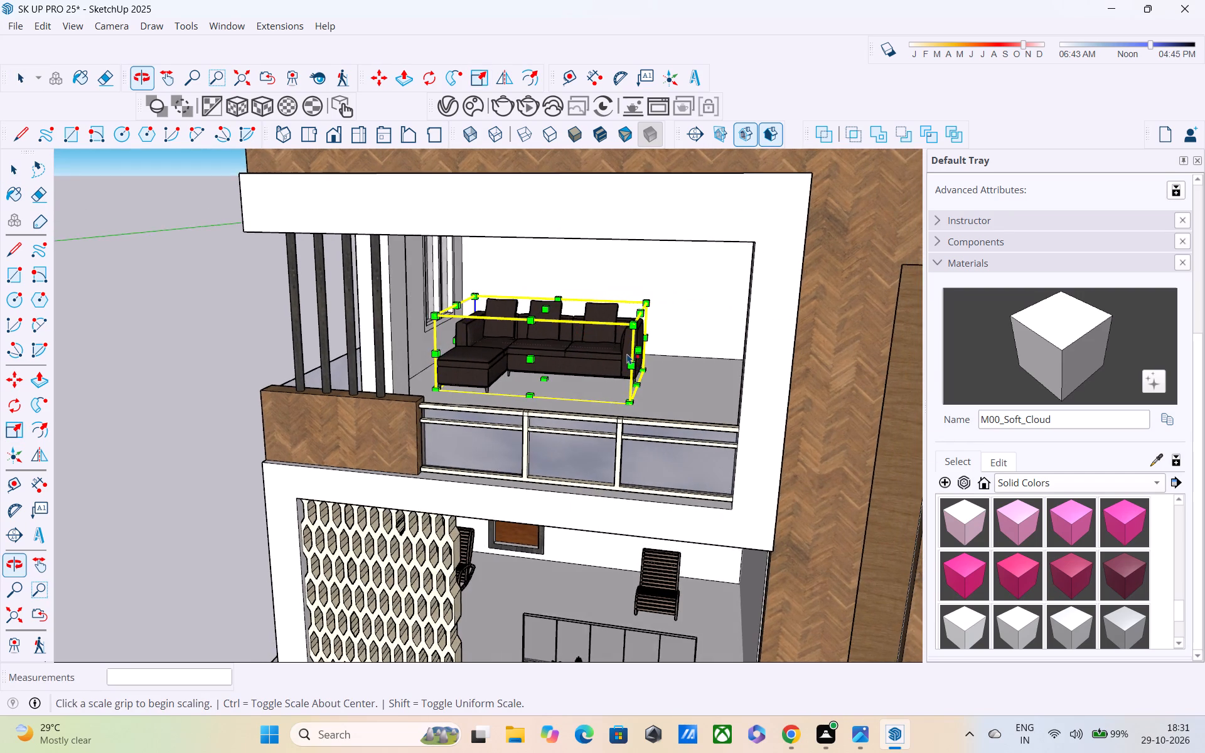
scroll(643, 358, up, 2)
drag(638, 350, 670, 363)
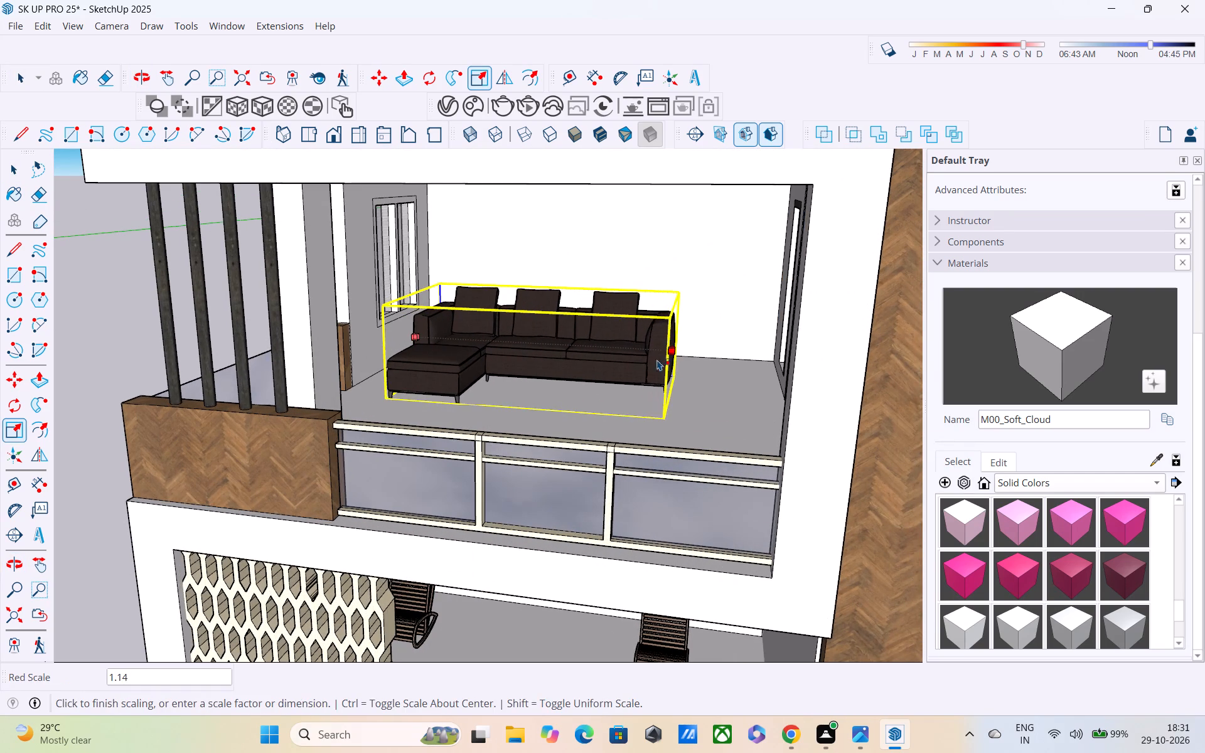
scroll(572, 354, down, 3)
key(space)
click(206, 371)
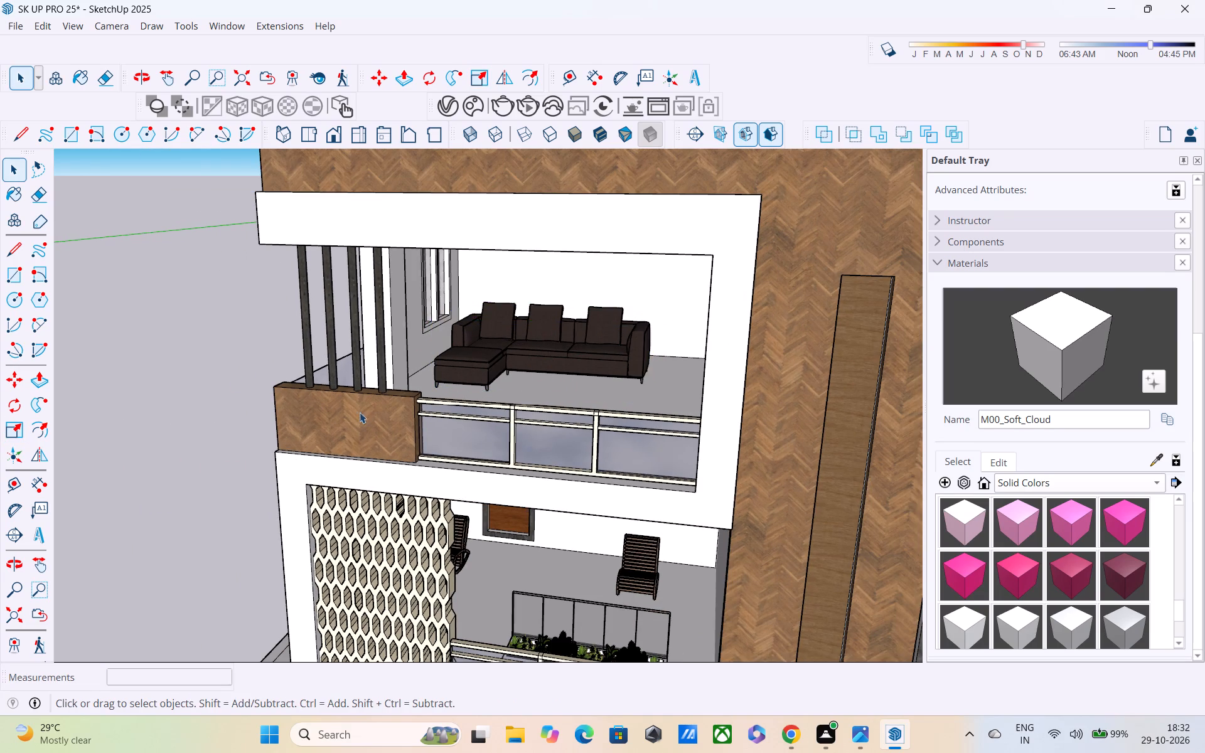
Examine the resized sofa and the planter on both balconies from different front views.
middle_drag(388, 429, 459, 418)
scroll(473, 412, down, 6)
shift+middle_drag(589, 452, 587, 452)
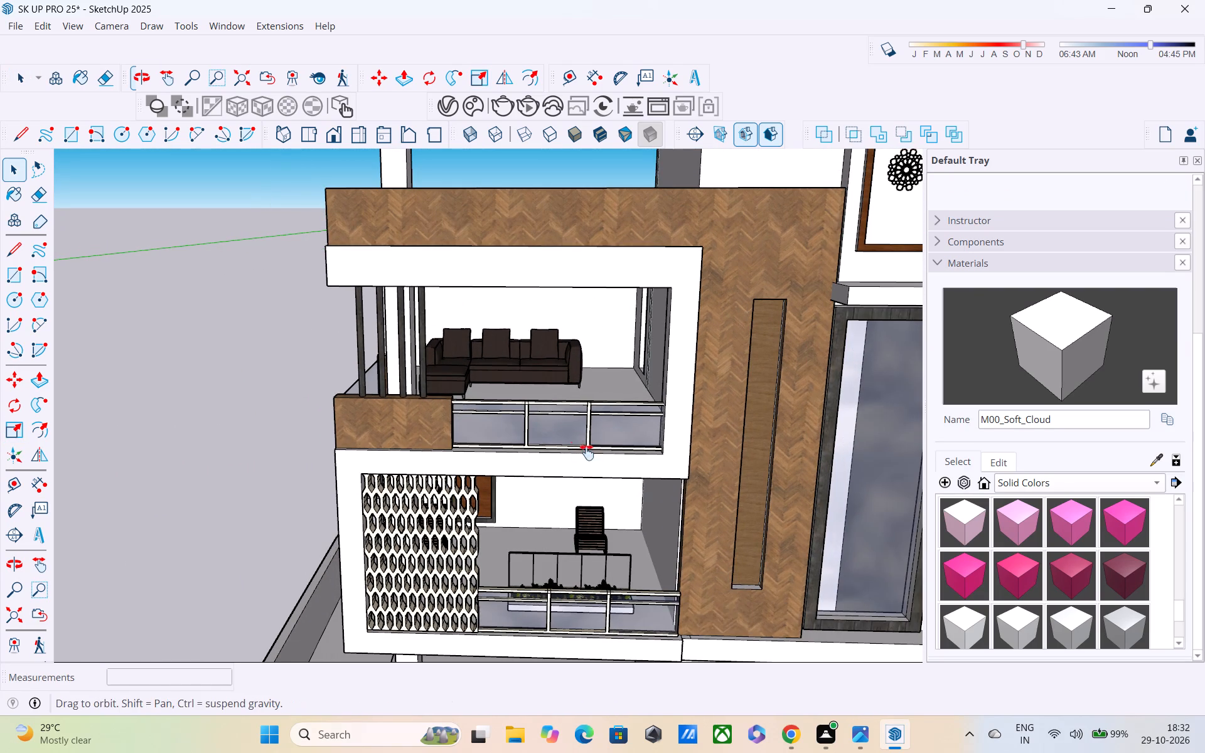
shift+middle_drag(587, 452, 490, 388)
scroll(490, 388, up, 1)
scroll(490, 388, down, 5)
middle_drag(490, 390, 453, 352)
scroll(453, 352, up, 1)
scroll(453, 352, down, 6)
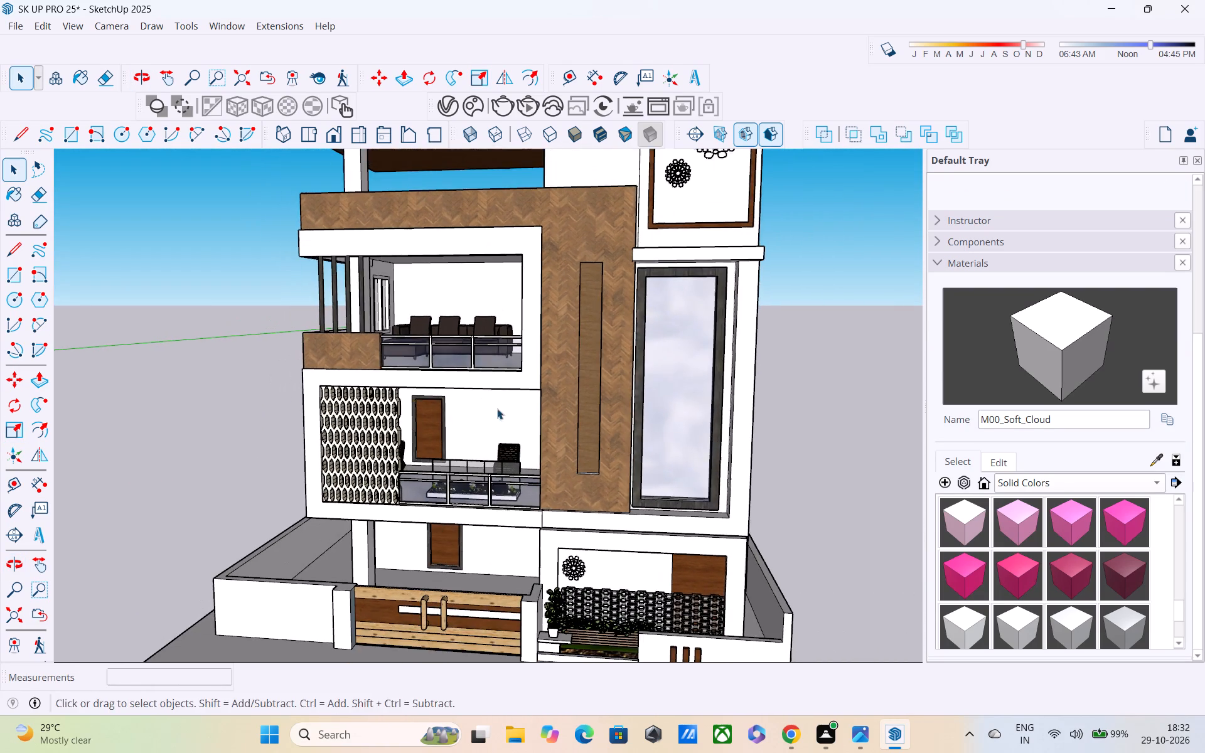
middle_drag(497, 409, 422, 360)
scroll(435, 382, up, 1)
scroll(435, 382, down, 4)
middle_drag(476, 430, 506, 405)
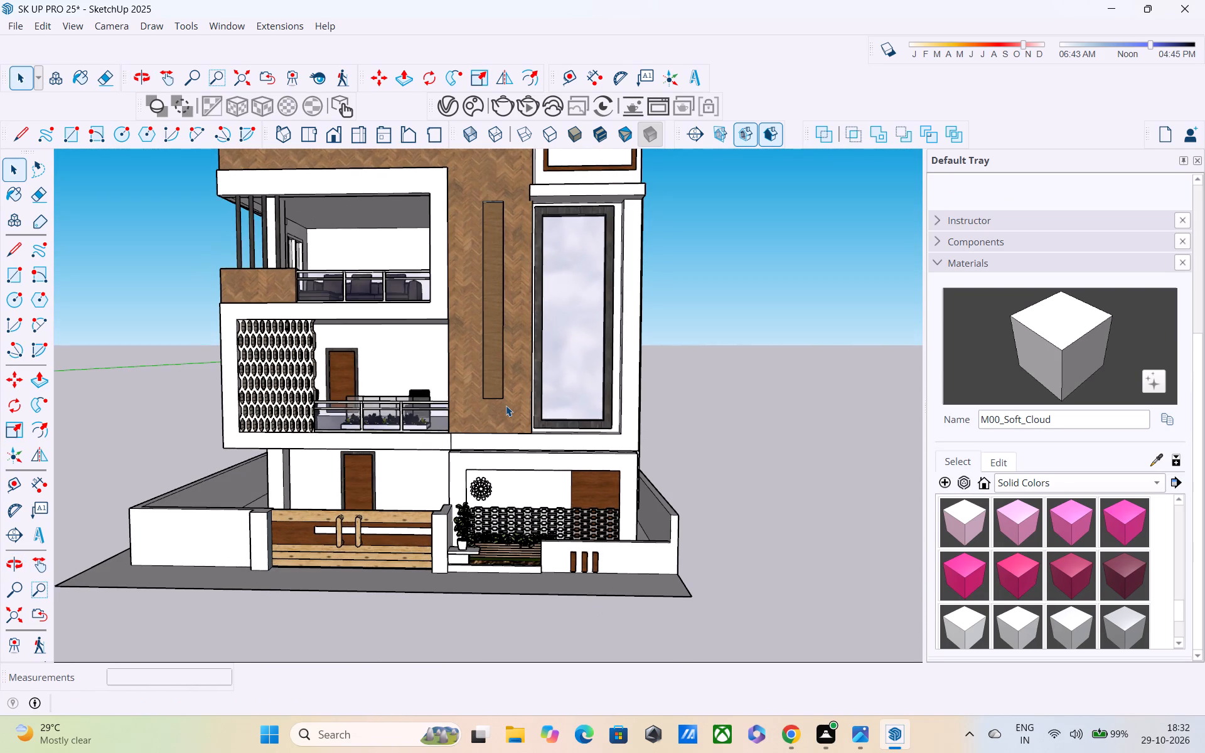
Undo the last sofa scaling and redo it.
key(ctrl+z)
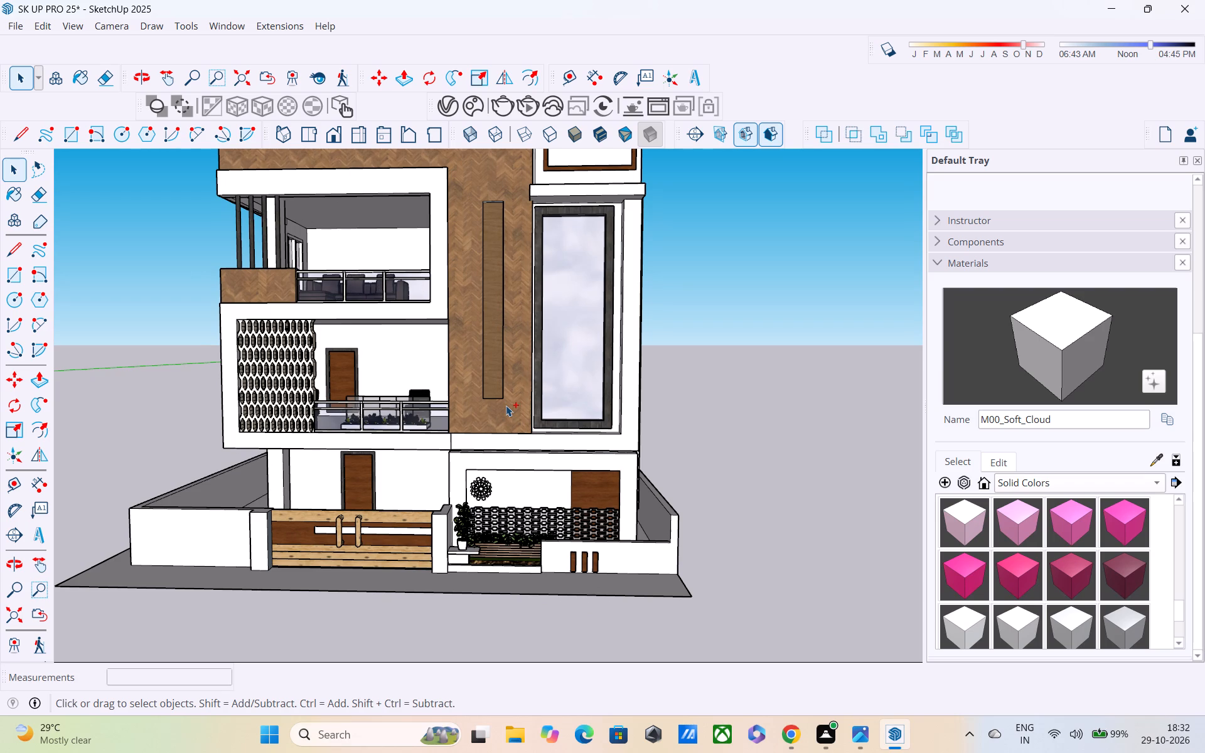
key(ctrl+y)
Save the model, purging its unused items.
key(ctrl+s)
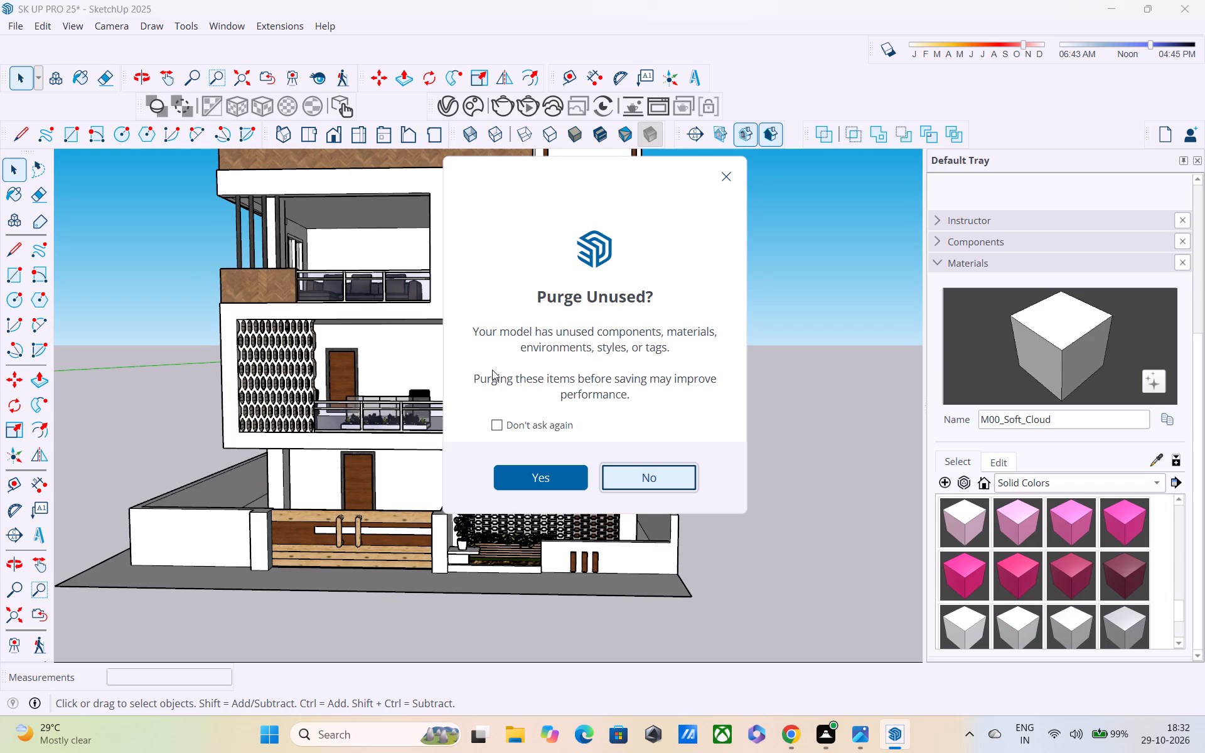
click(538, 467)
Inspect the furnished facade from the front corner, both close up and from a distance.
middle_drag(522, 457, 500, 482)
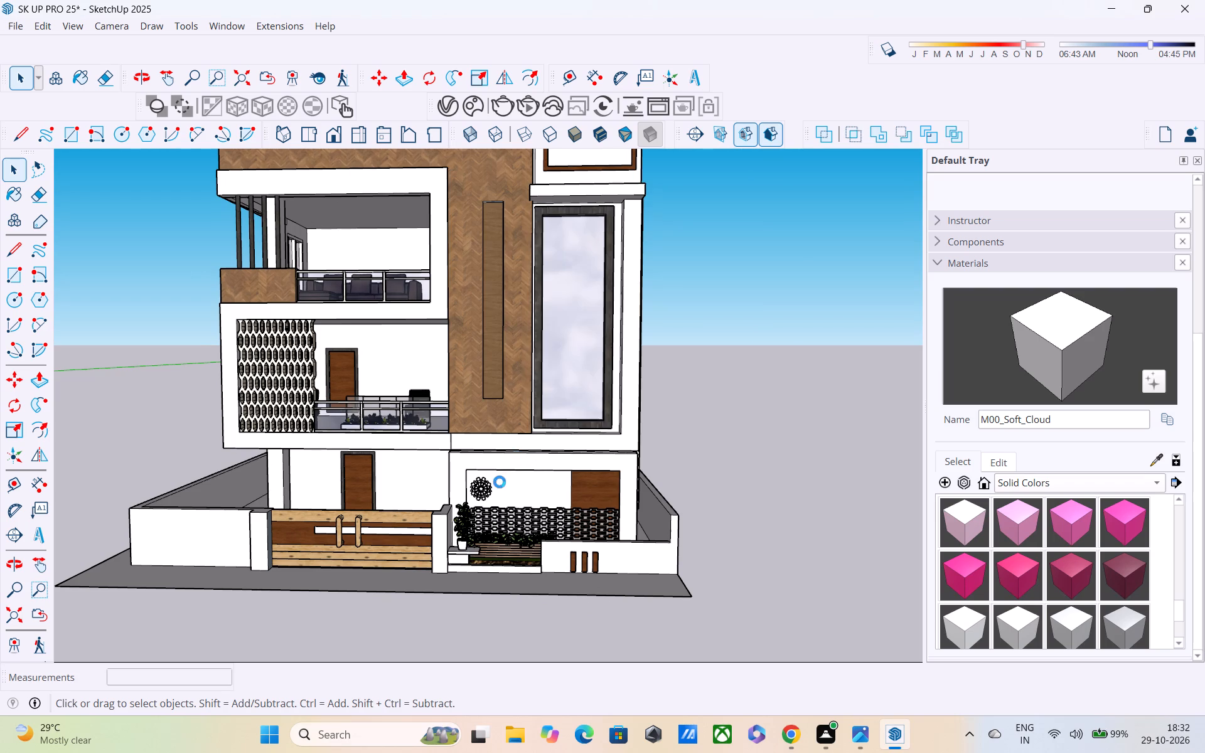
middle_drag(500, 482, 458, 512)
scroll(417, 451, up, 4)
middle_drag(414, 446, 385, 424)
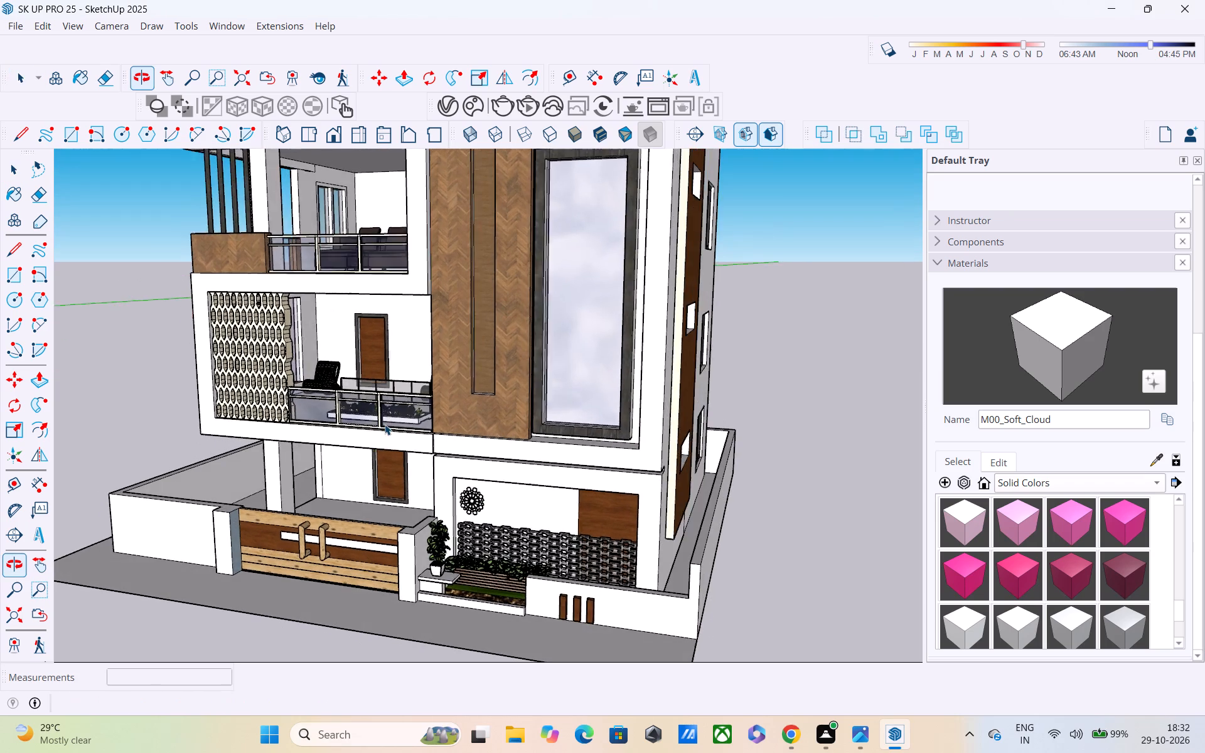
scroll(385, 424, up, 1)
scroll(385, 424, down, 6)
scroll(488, 424, down, 3)
shift+middle_drag(491, 432, 486, 484)
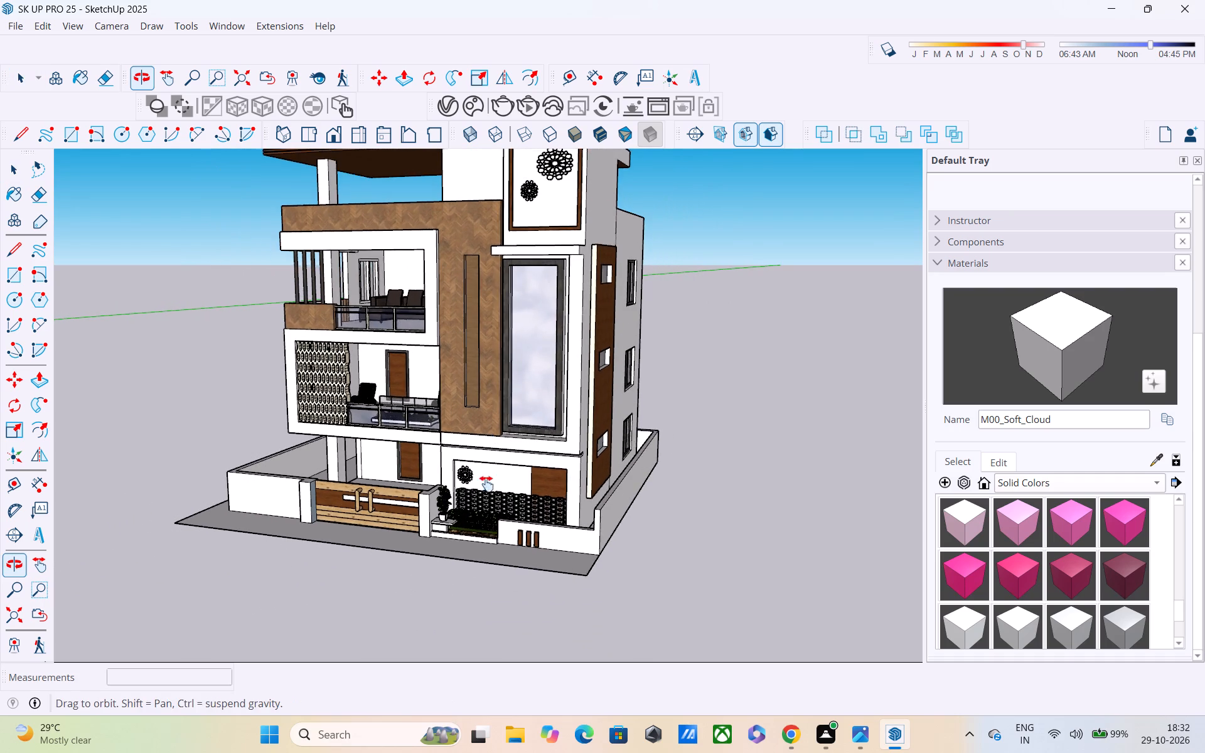
Move the small rosette ornament straight down about 1' 2" within the wood-framed panel at the top of the facade.
shift+middle_drag(486, 484, 479, 510)
scroll(512, 341, up, 4)
middle_drag(525, 298, 528, 372)
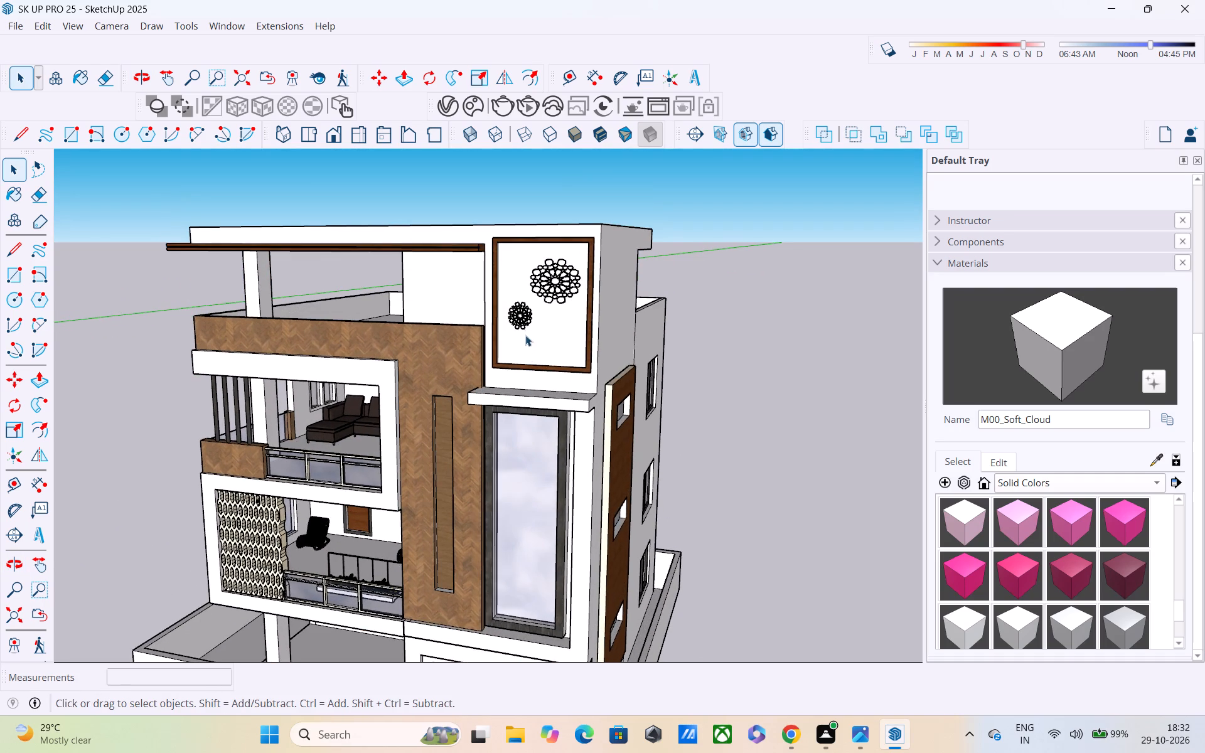
scroll(521, 319, up, 1)
click(520, 312)
click(520, 312)
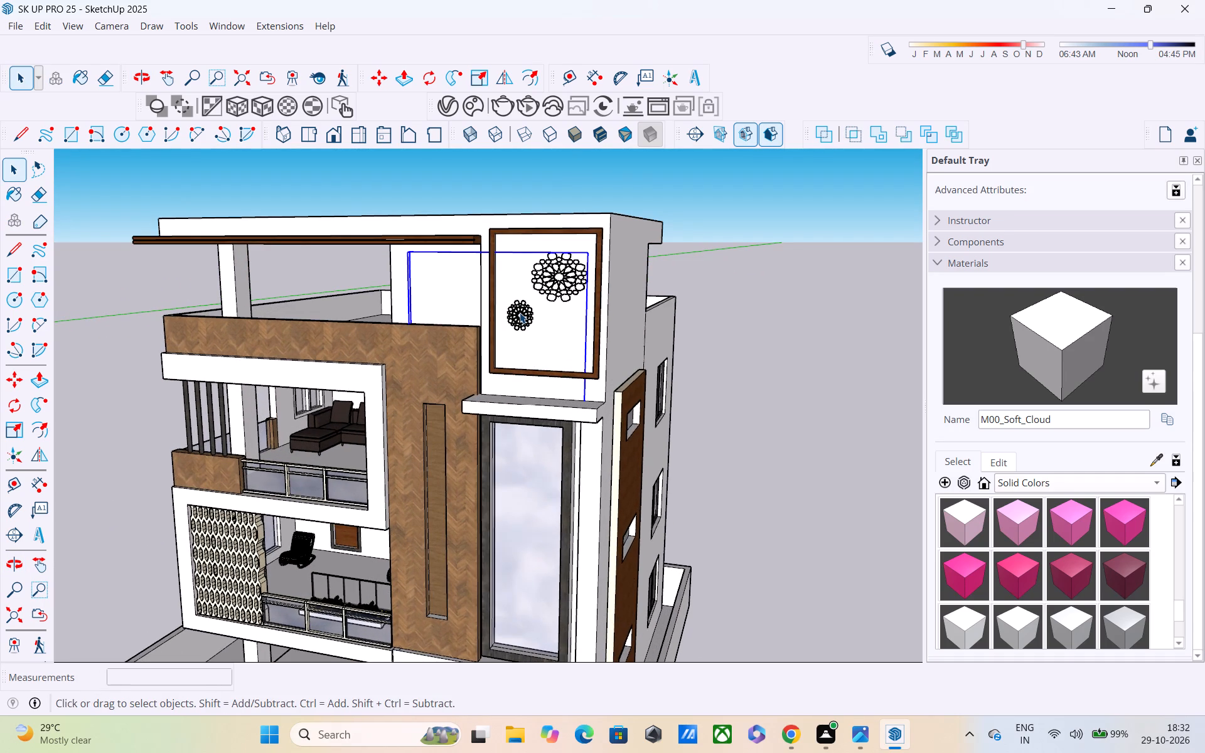
double_click(520, 312)
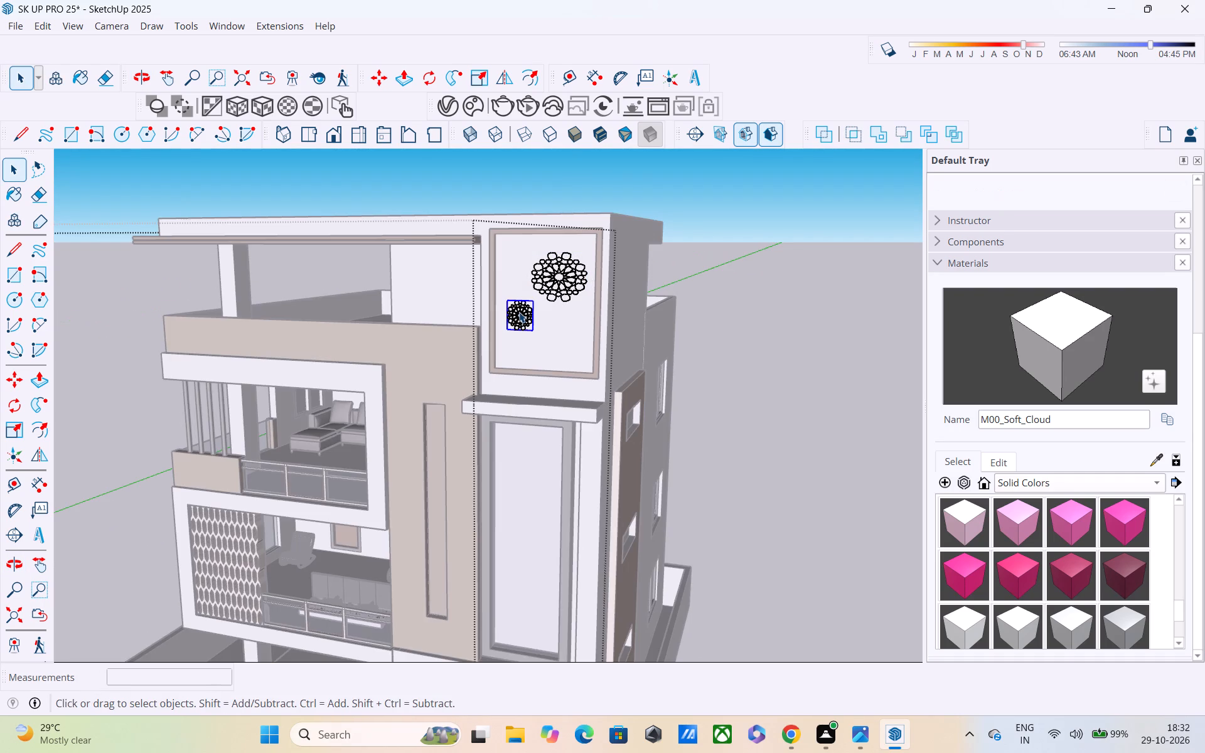
key(m)
click(519, 312)
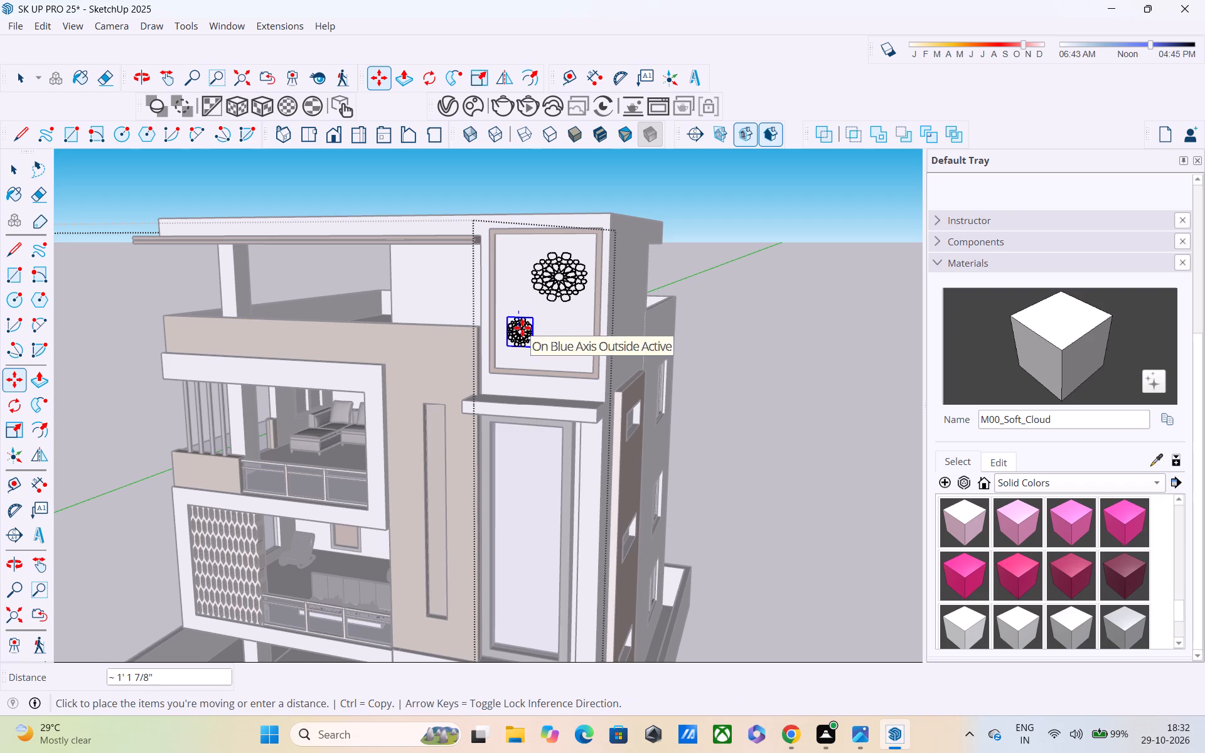
click(522, 328)
key(space)
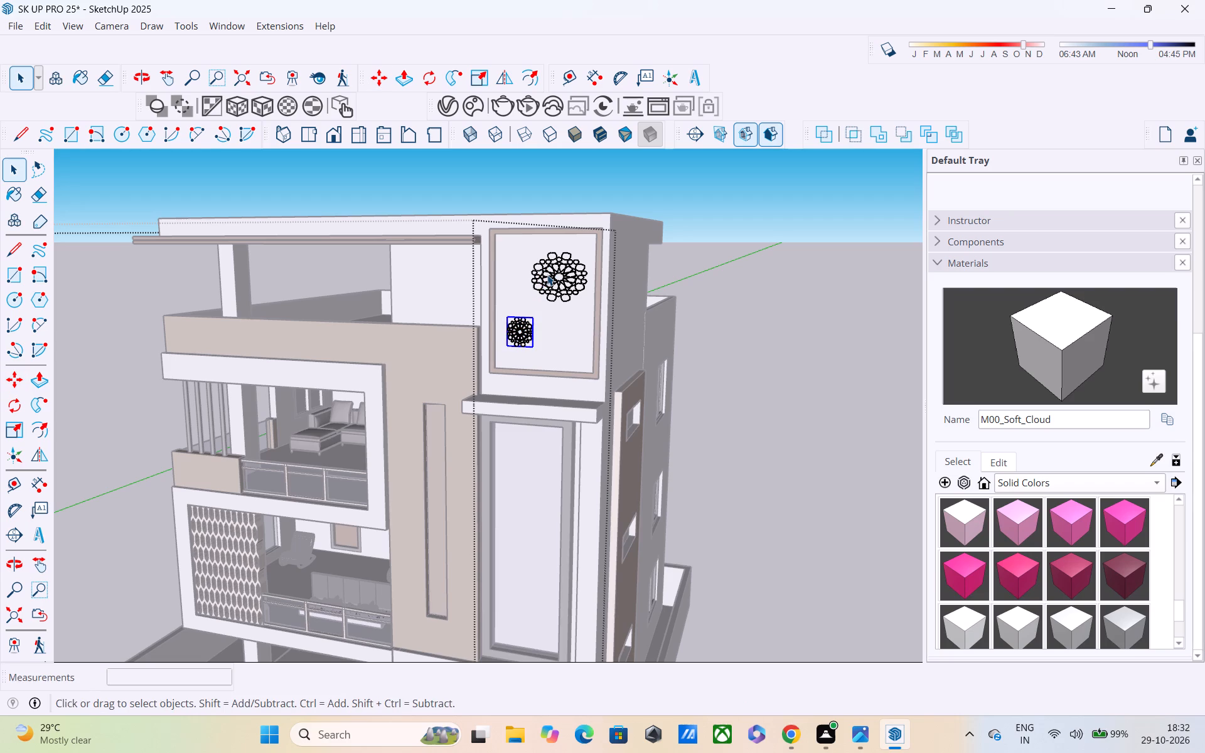
Stretch the large rosette ornament in height by a factor of about 1.11 and leave the group.
click(547, 274)
key(s)
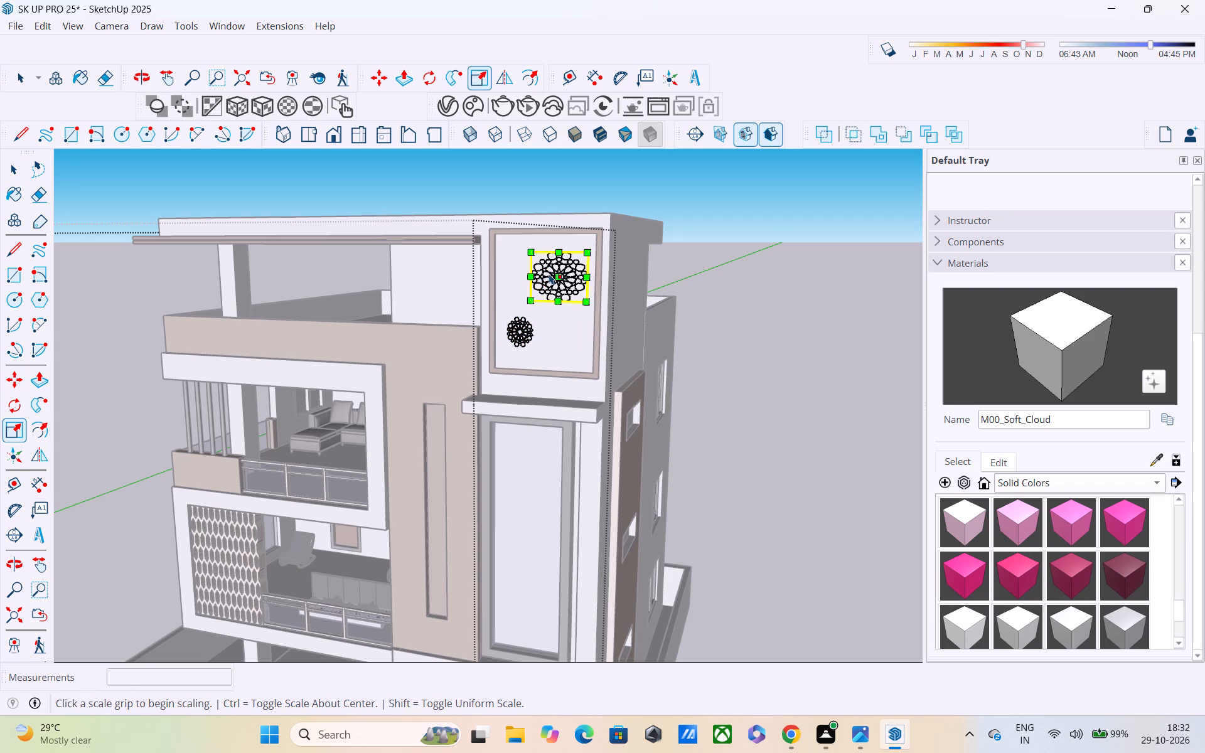
drag(558, 299, 560, 306)
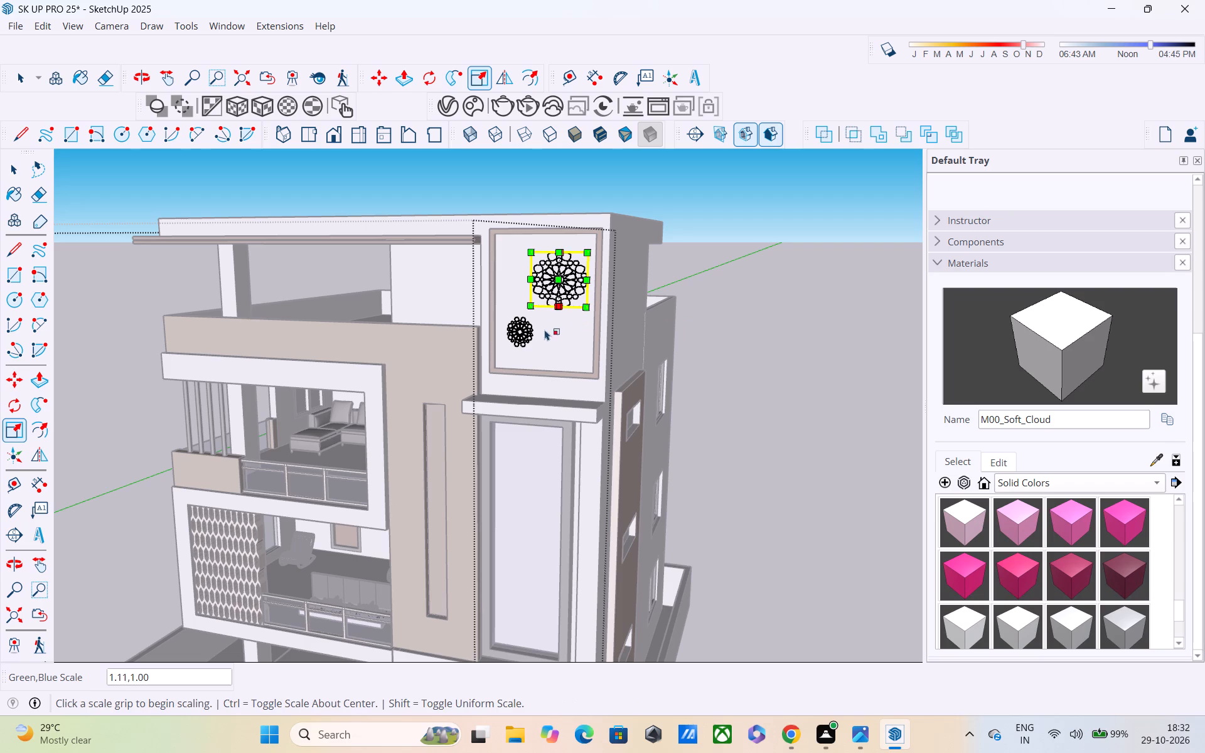
click(528, 326)
click(520, 339)
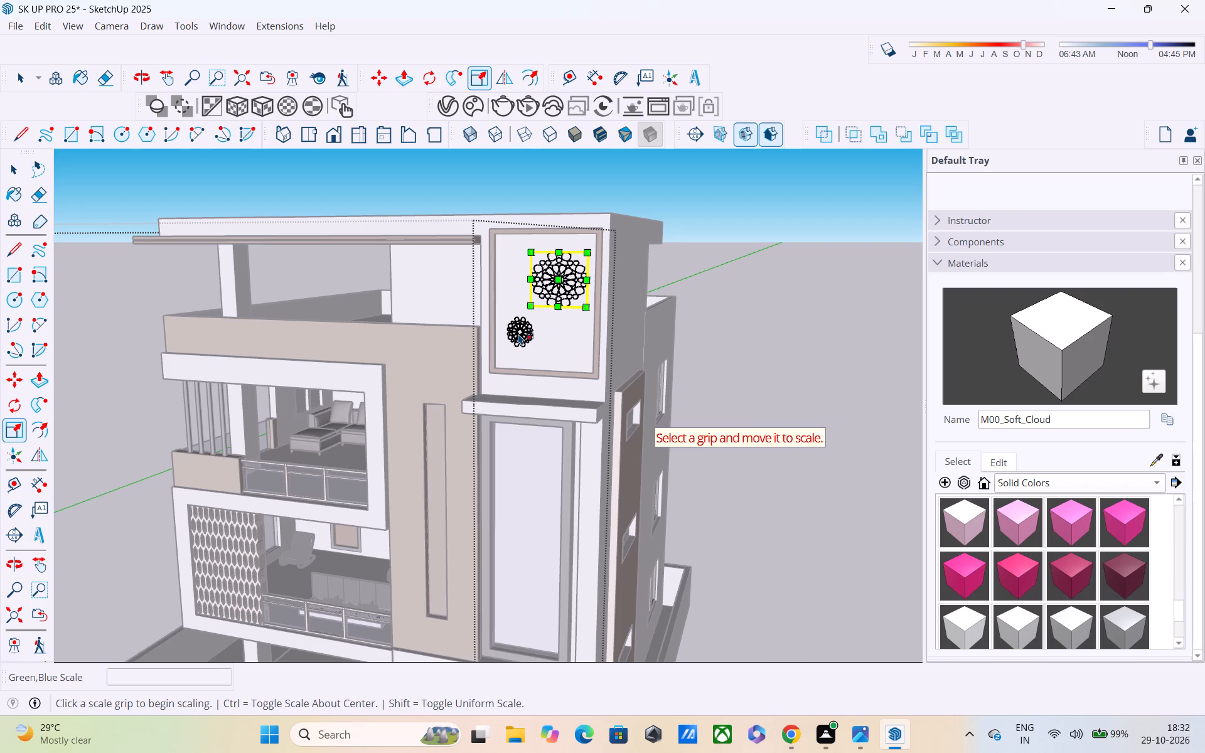
key(space)
key(space)
click(682, 305)
Draw a circle of about 2' 1 1/2" radius around the large rosette, centred on it, on the framed panel face.
scroll(607, 314, up, 3)
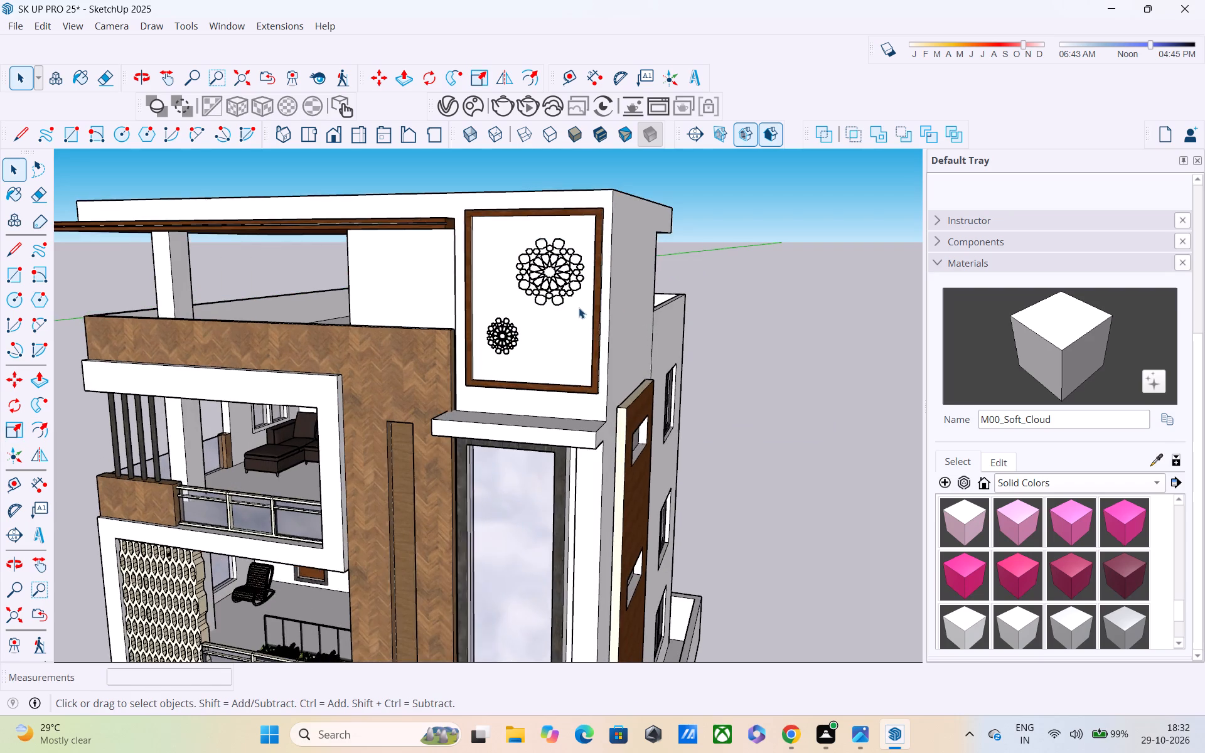
scroll(577, 307, up, 2)
middle_drag(570, 306, 586, 350)
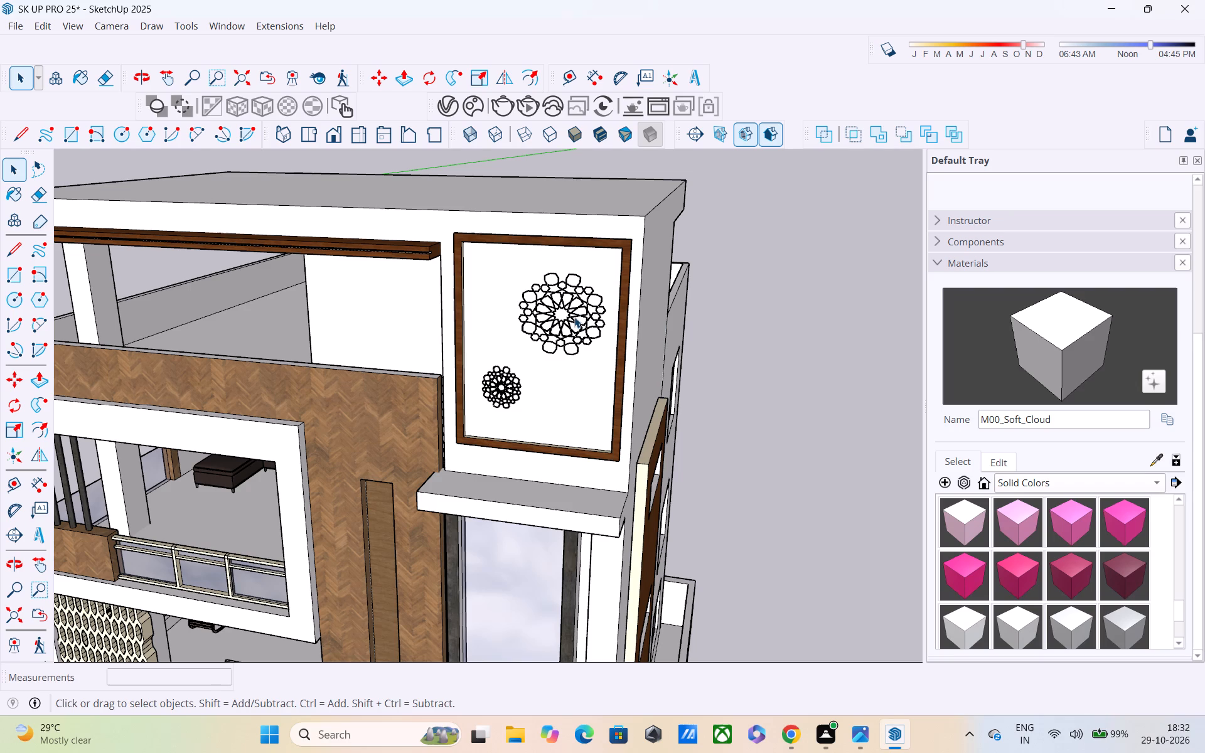
key(c)
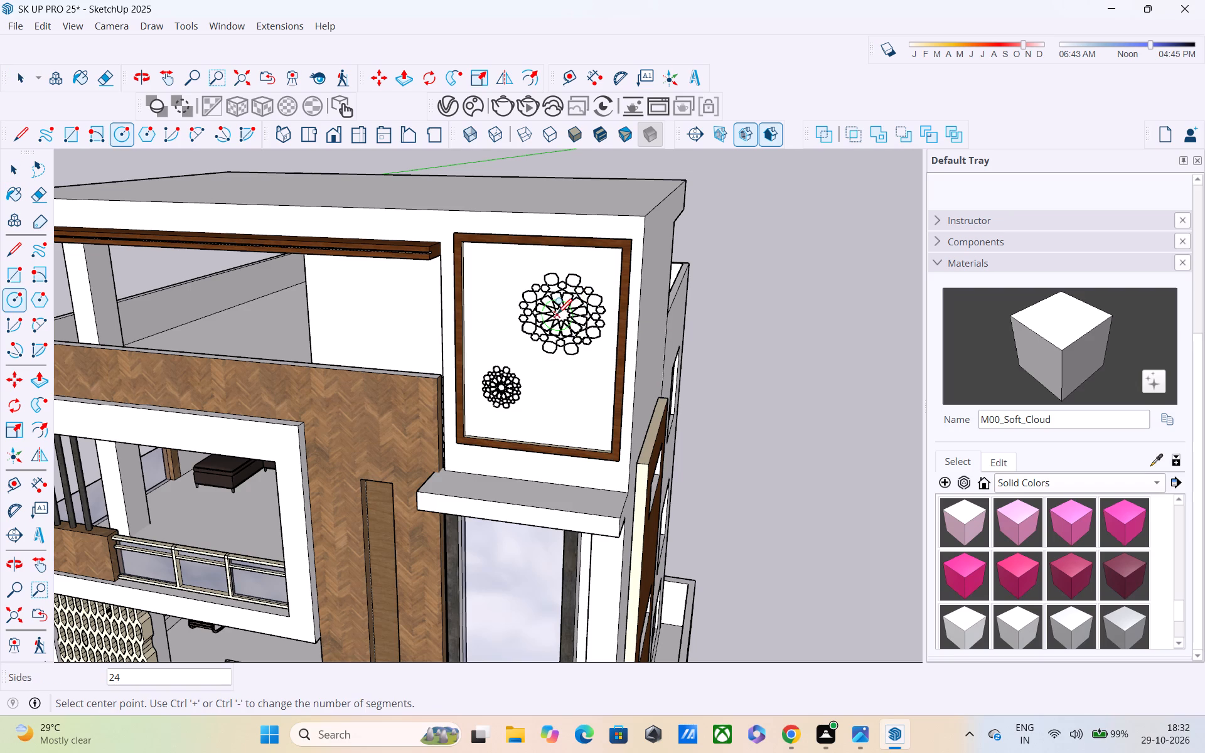
scroll(559, 320, up, 5)
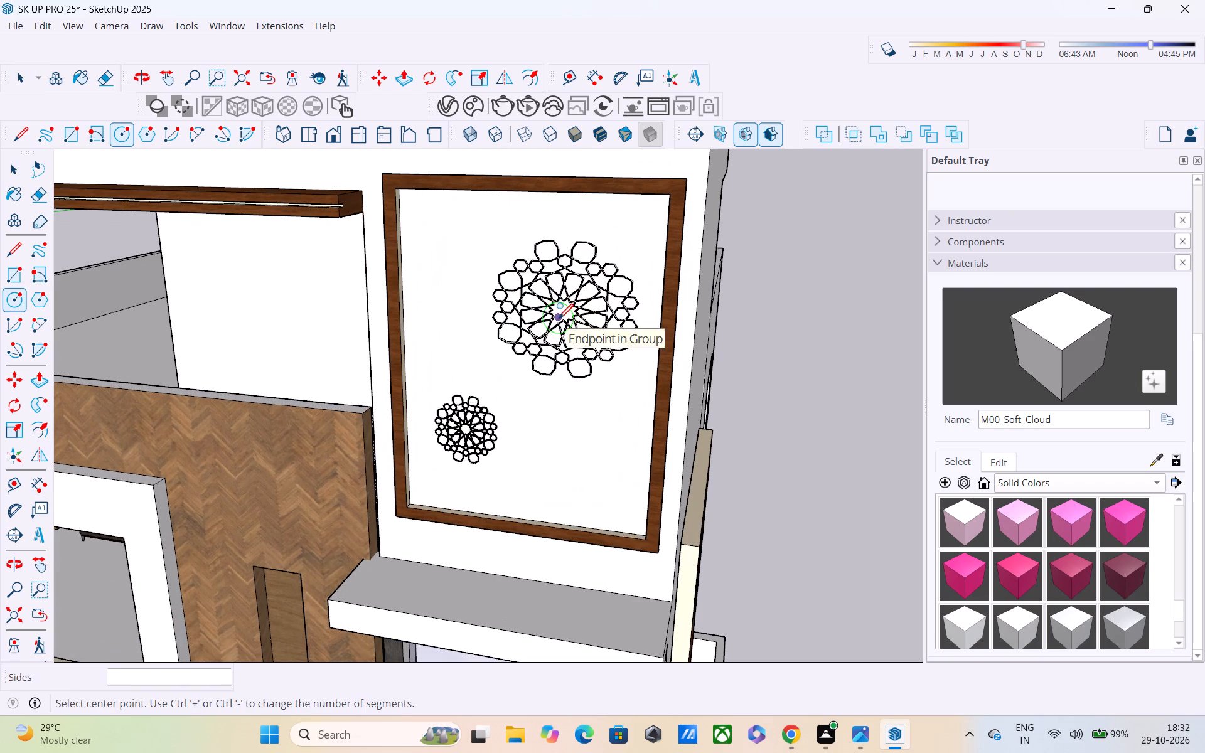
click(563, 310)
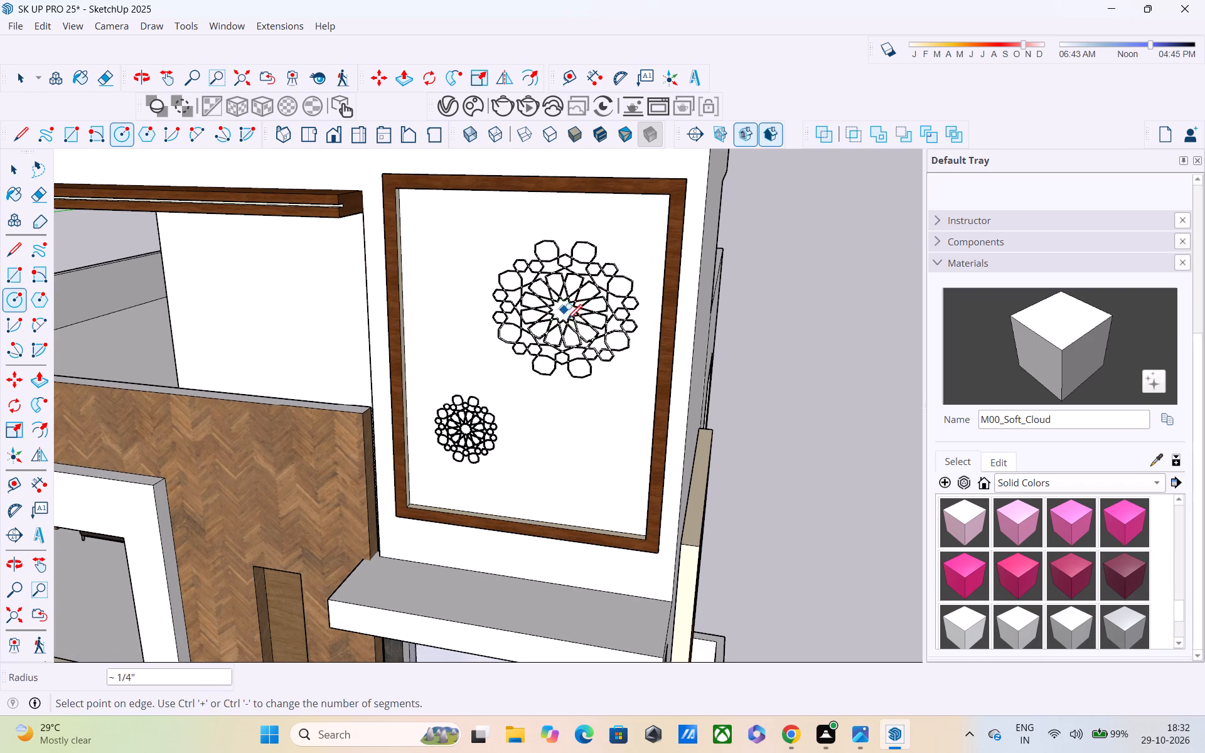
click(596, 382)
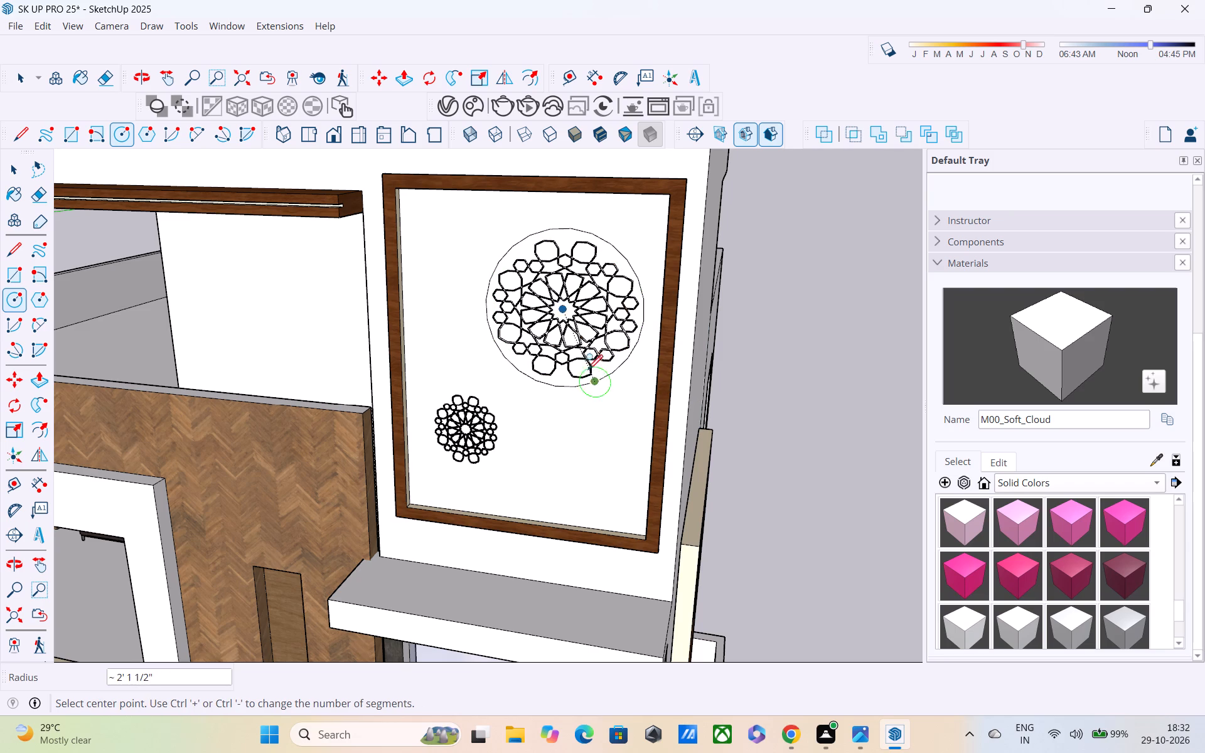
key(space)
Push the circular face behind the large rosette about 8 1/4" into the wall.
key(p)
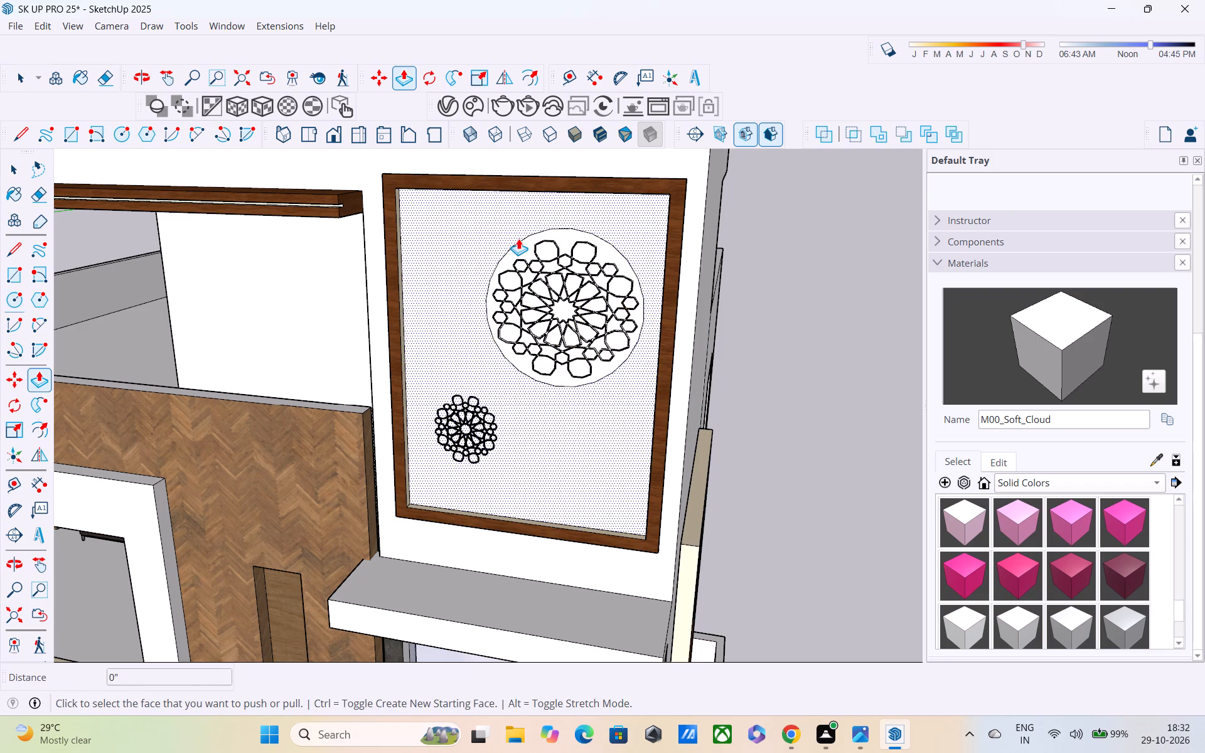
click(523, 249)
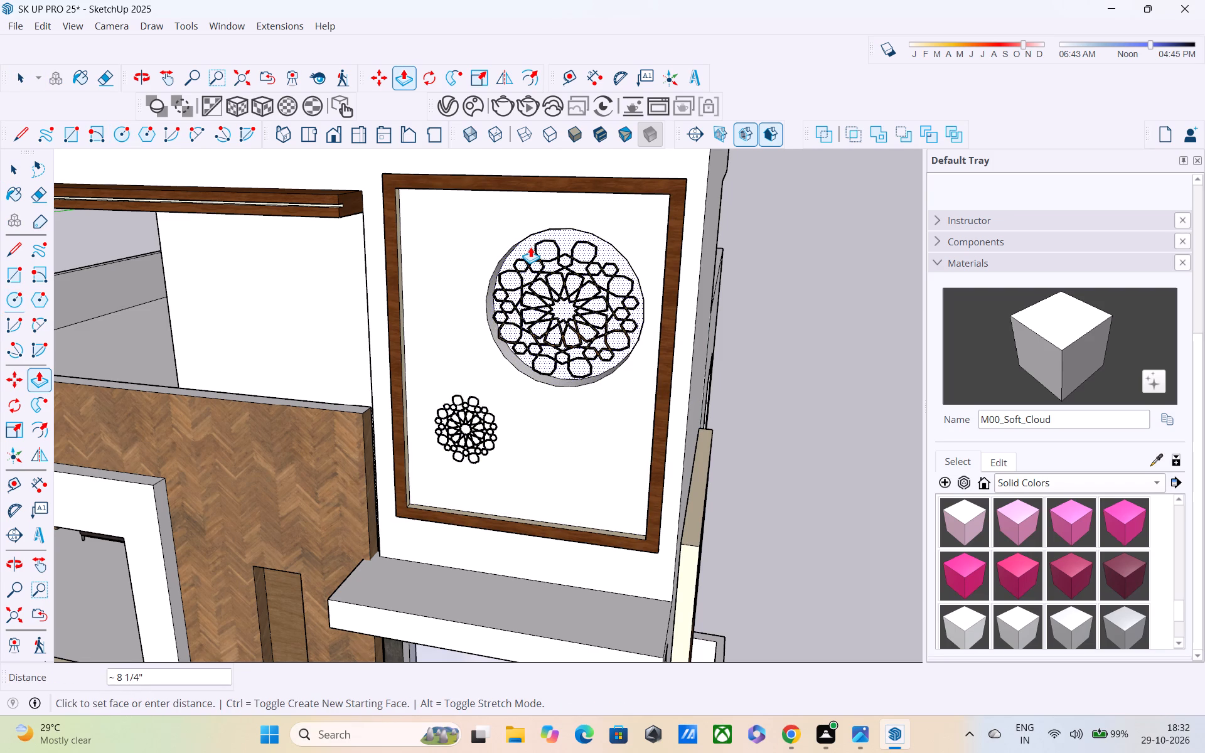
click(530, 247)
middle_drag(546, 329, 496, 277)
scroll(495, 277, down, 4)
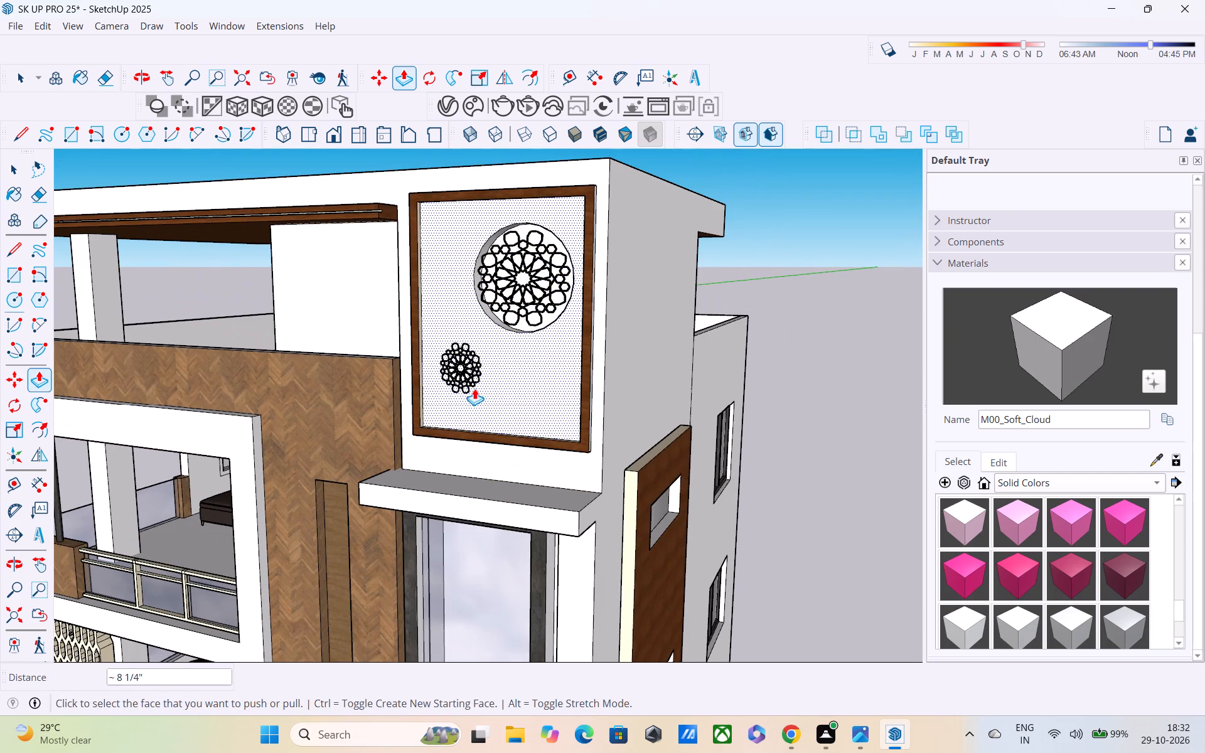
key(space)
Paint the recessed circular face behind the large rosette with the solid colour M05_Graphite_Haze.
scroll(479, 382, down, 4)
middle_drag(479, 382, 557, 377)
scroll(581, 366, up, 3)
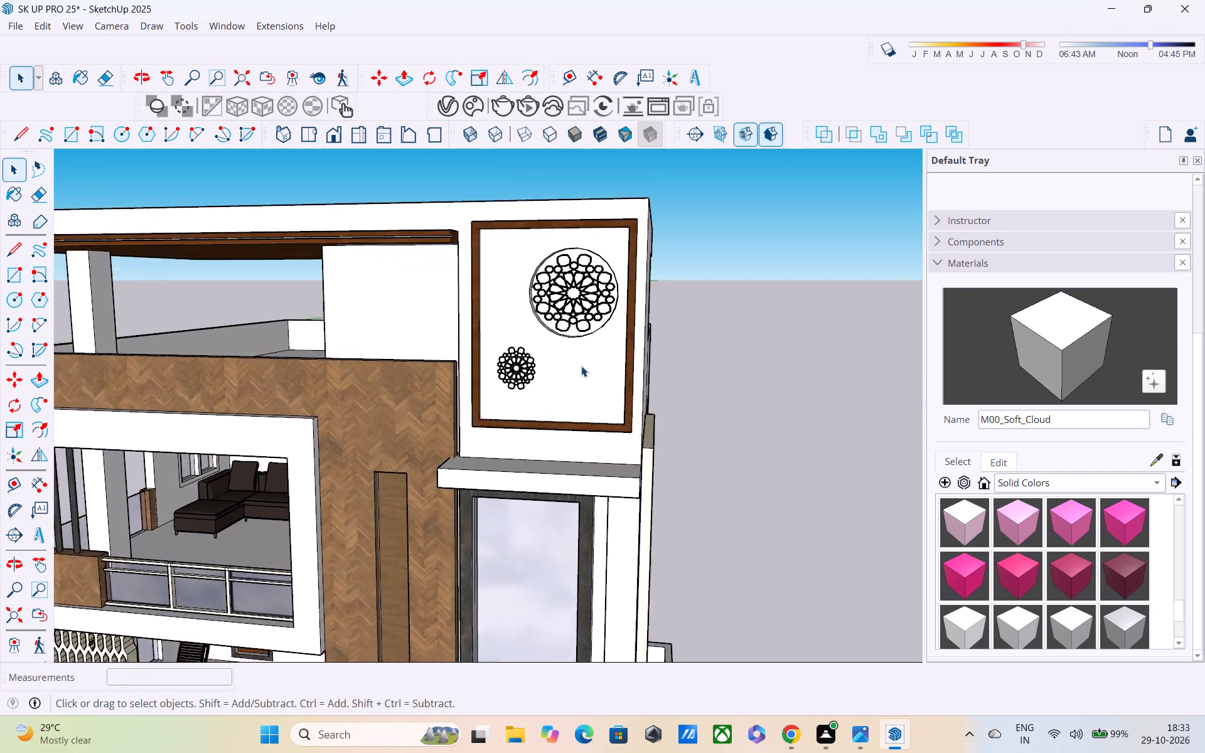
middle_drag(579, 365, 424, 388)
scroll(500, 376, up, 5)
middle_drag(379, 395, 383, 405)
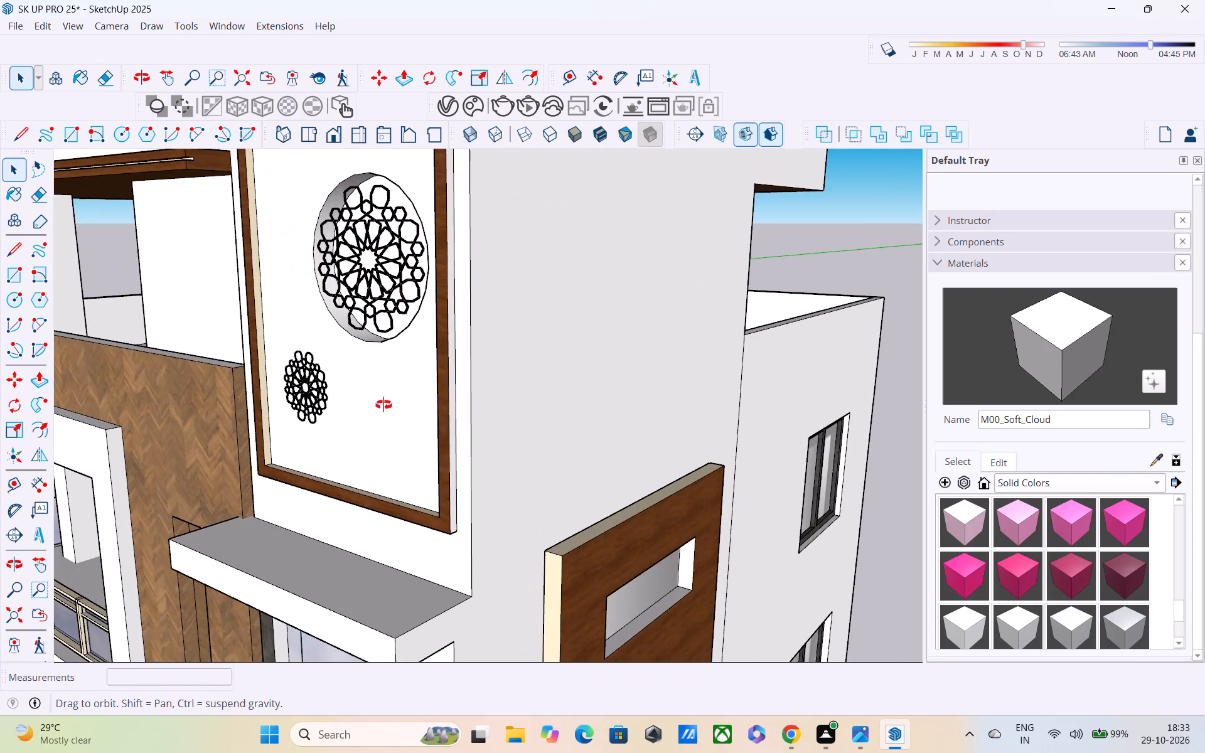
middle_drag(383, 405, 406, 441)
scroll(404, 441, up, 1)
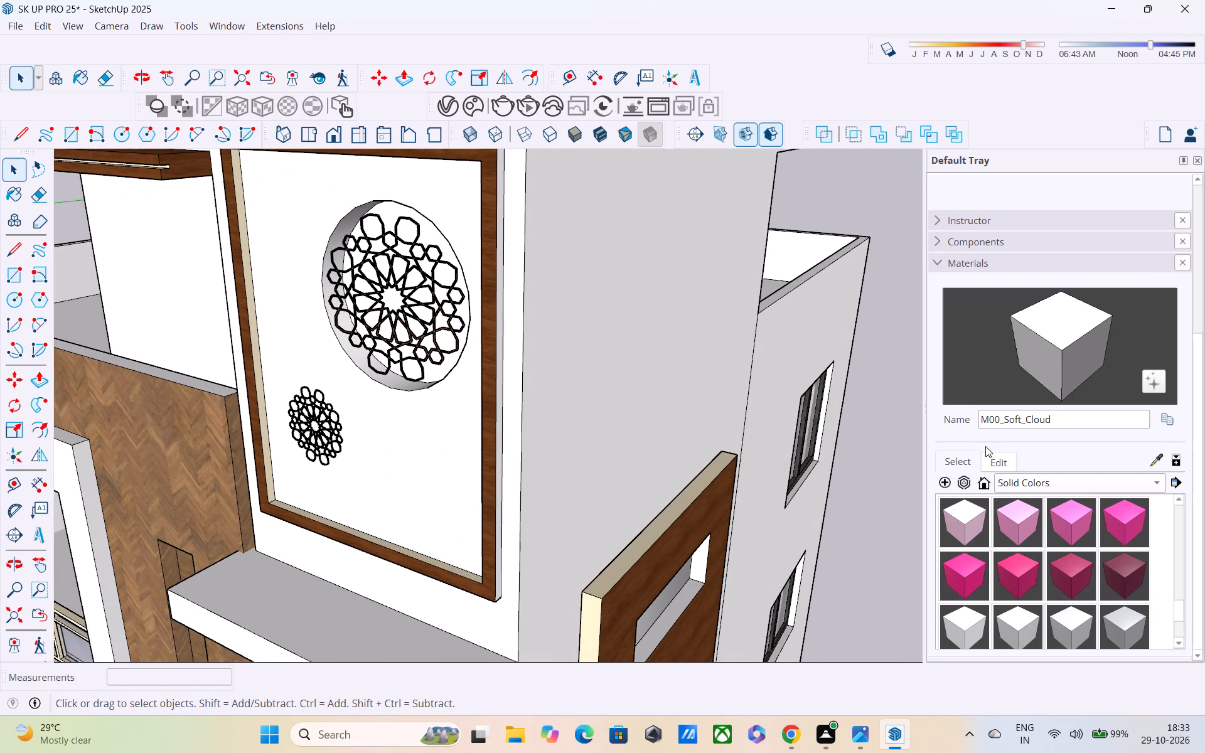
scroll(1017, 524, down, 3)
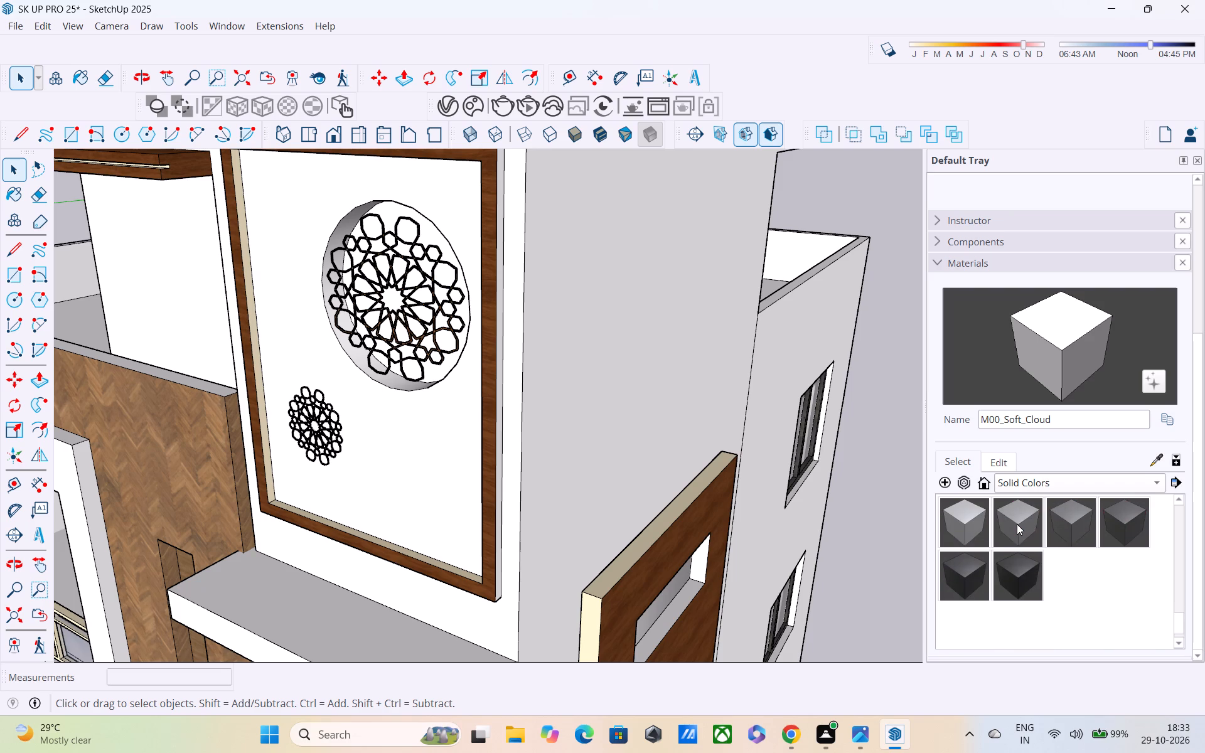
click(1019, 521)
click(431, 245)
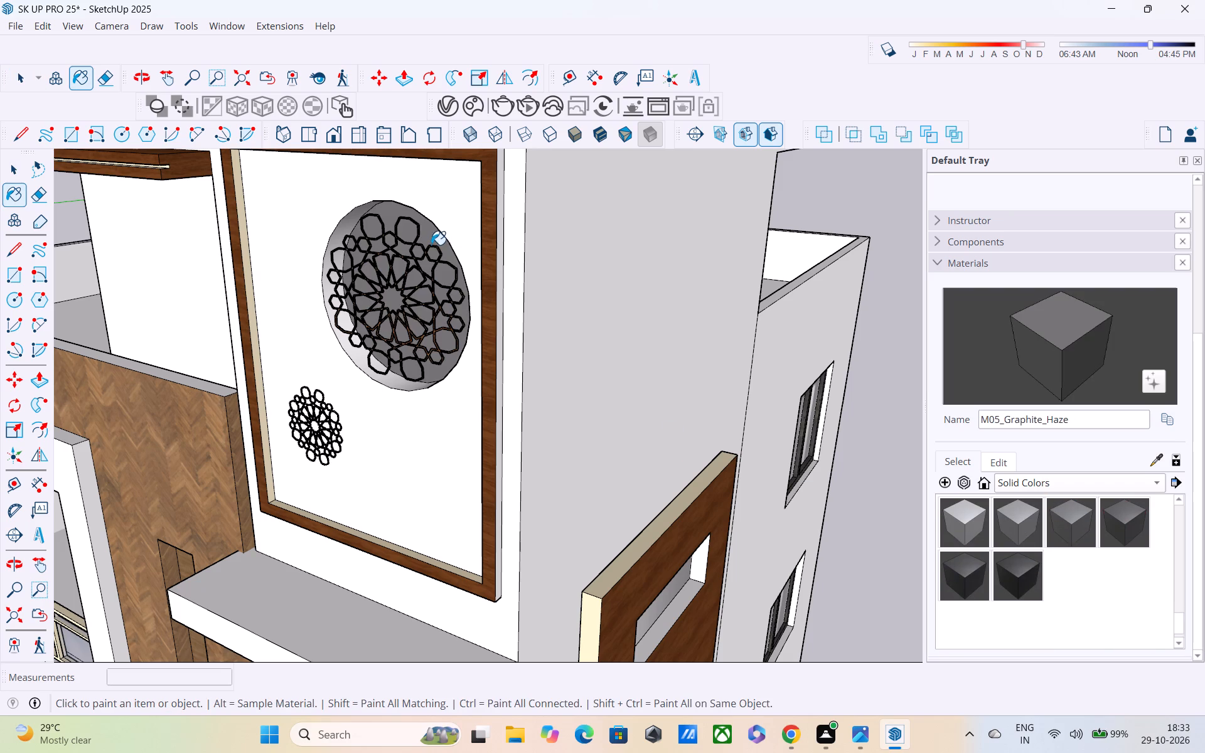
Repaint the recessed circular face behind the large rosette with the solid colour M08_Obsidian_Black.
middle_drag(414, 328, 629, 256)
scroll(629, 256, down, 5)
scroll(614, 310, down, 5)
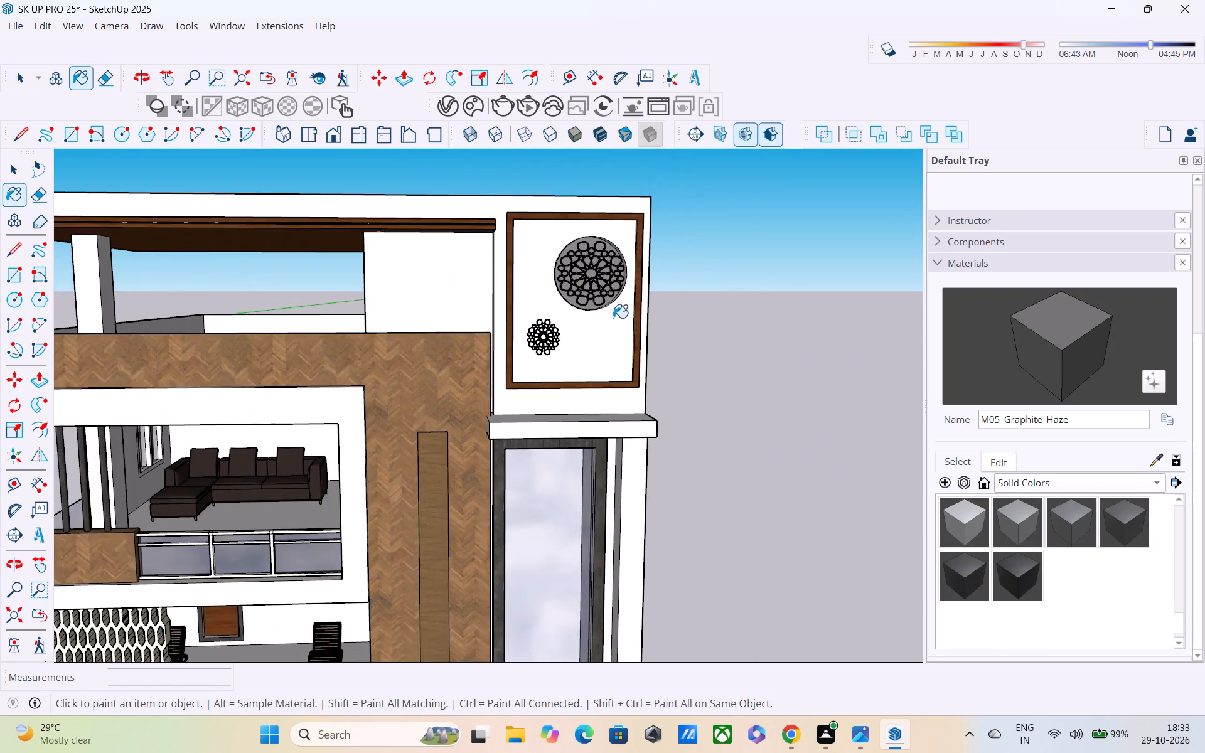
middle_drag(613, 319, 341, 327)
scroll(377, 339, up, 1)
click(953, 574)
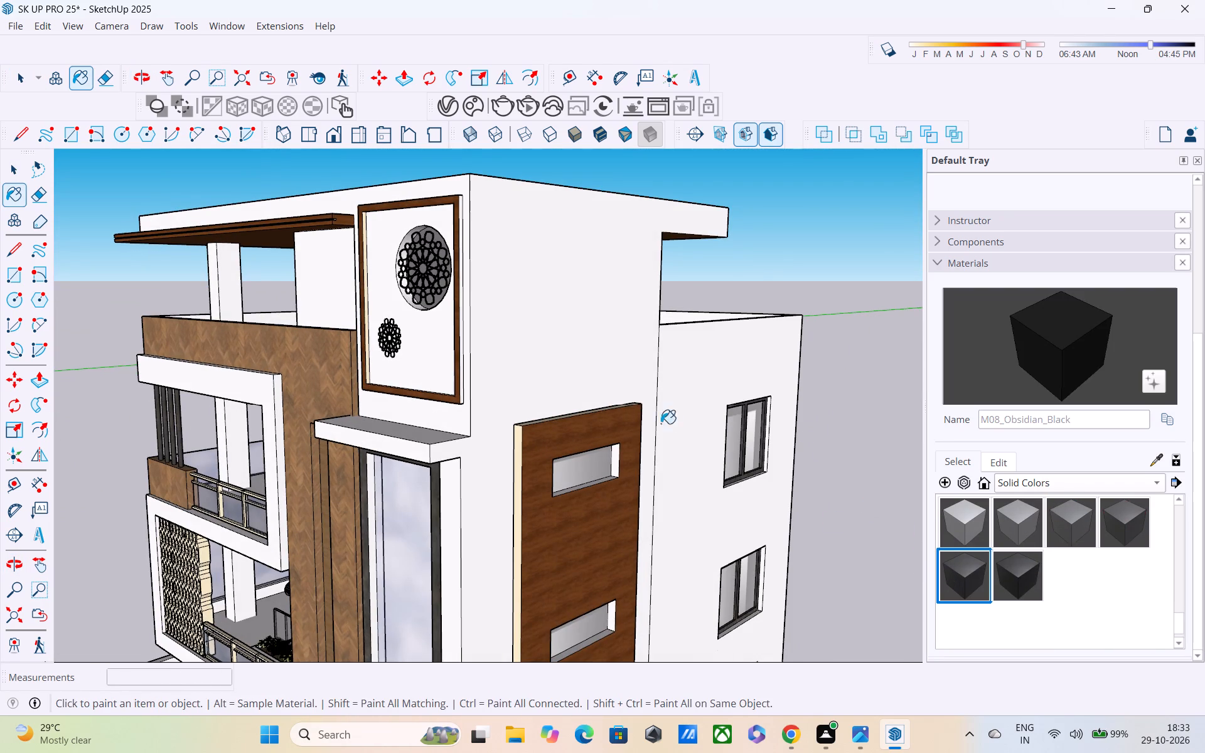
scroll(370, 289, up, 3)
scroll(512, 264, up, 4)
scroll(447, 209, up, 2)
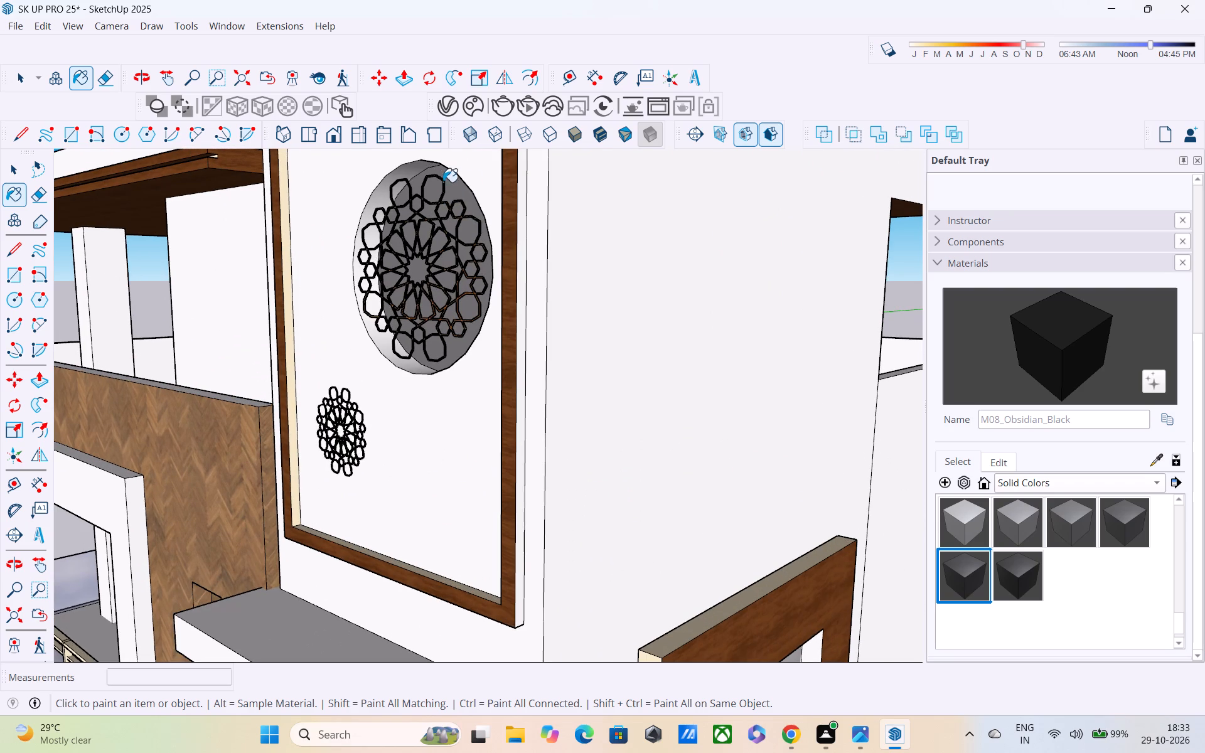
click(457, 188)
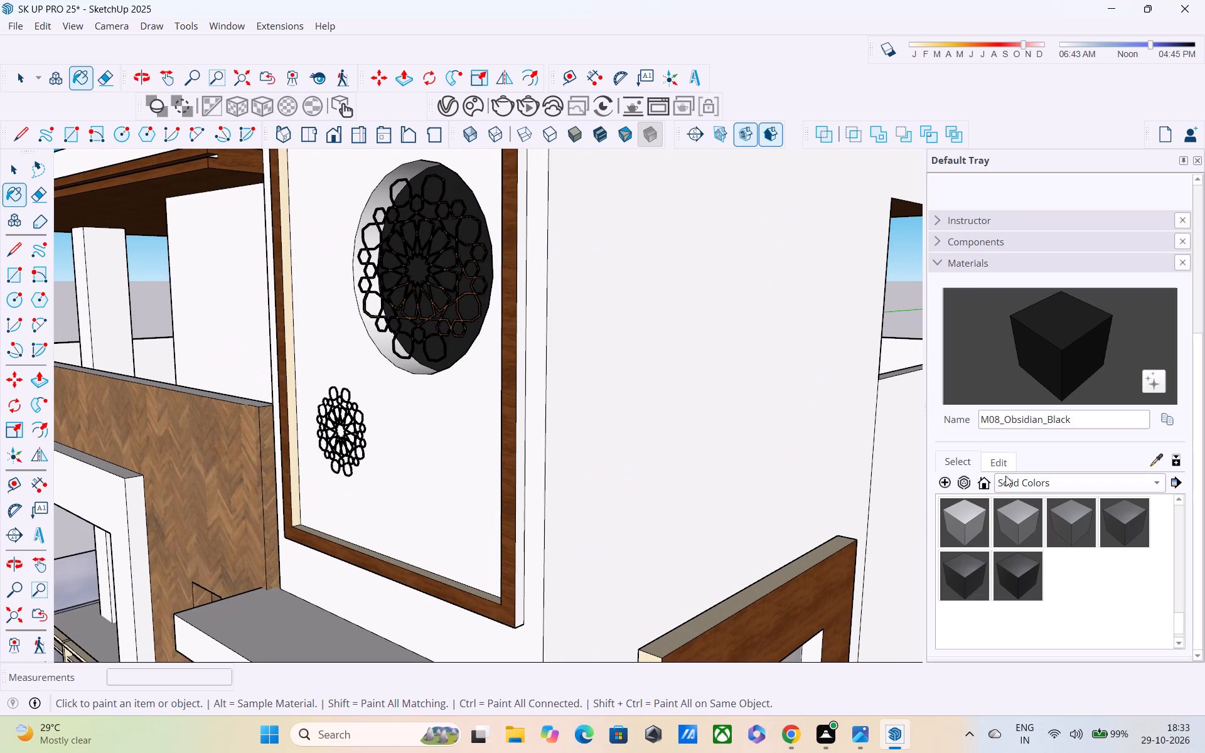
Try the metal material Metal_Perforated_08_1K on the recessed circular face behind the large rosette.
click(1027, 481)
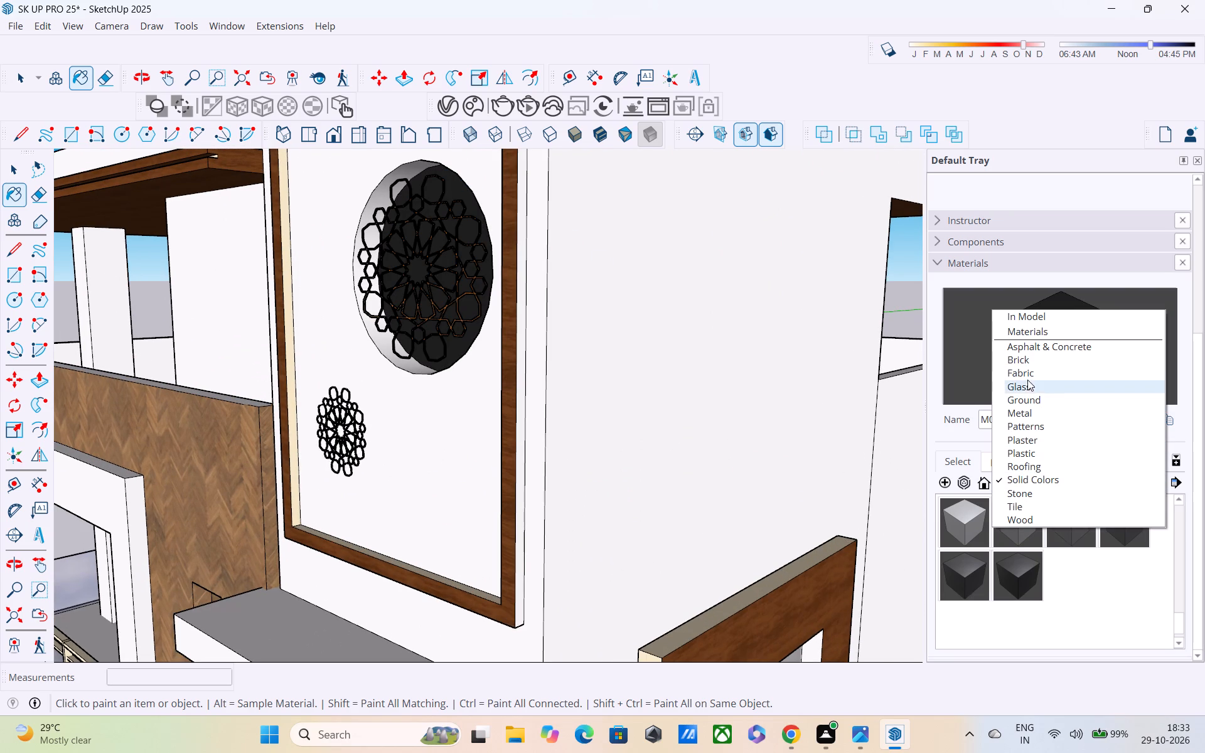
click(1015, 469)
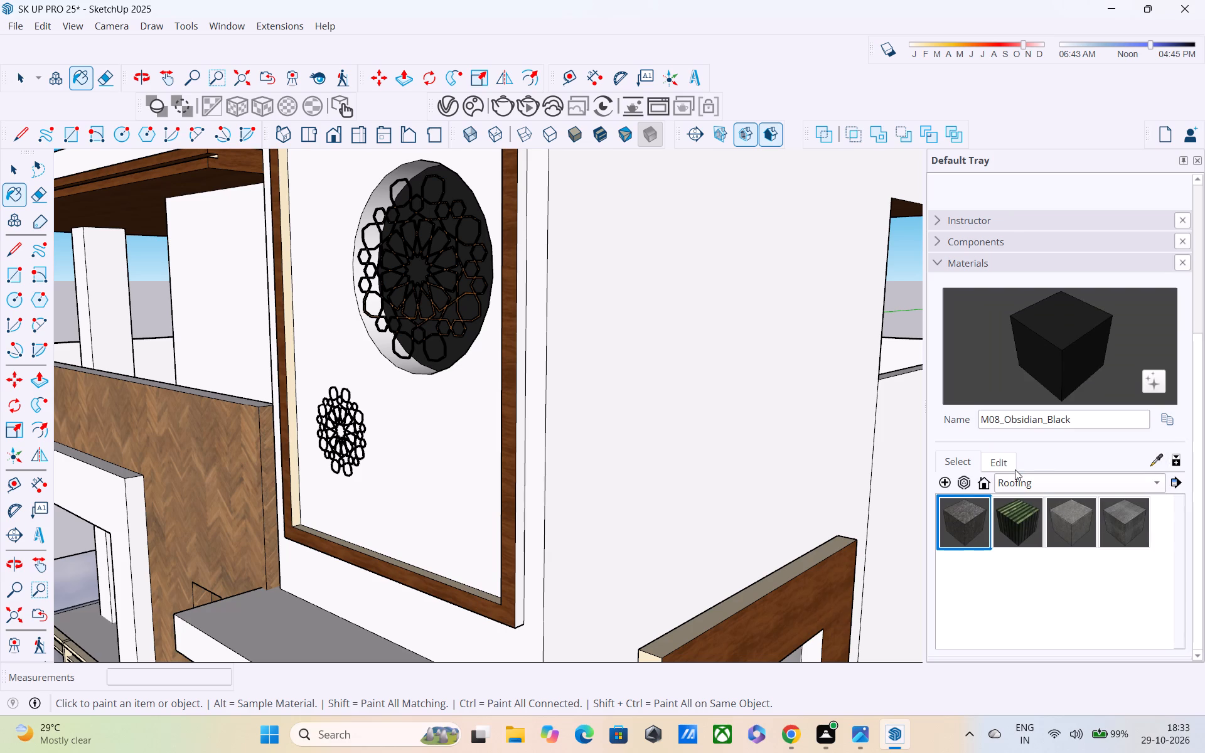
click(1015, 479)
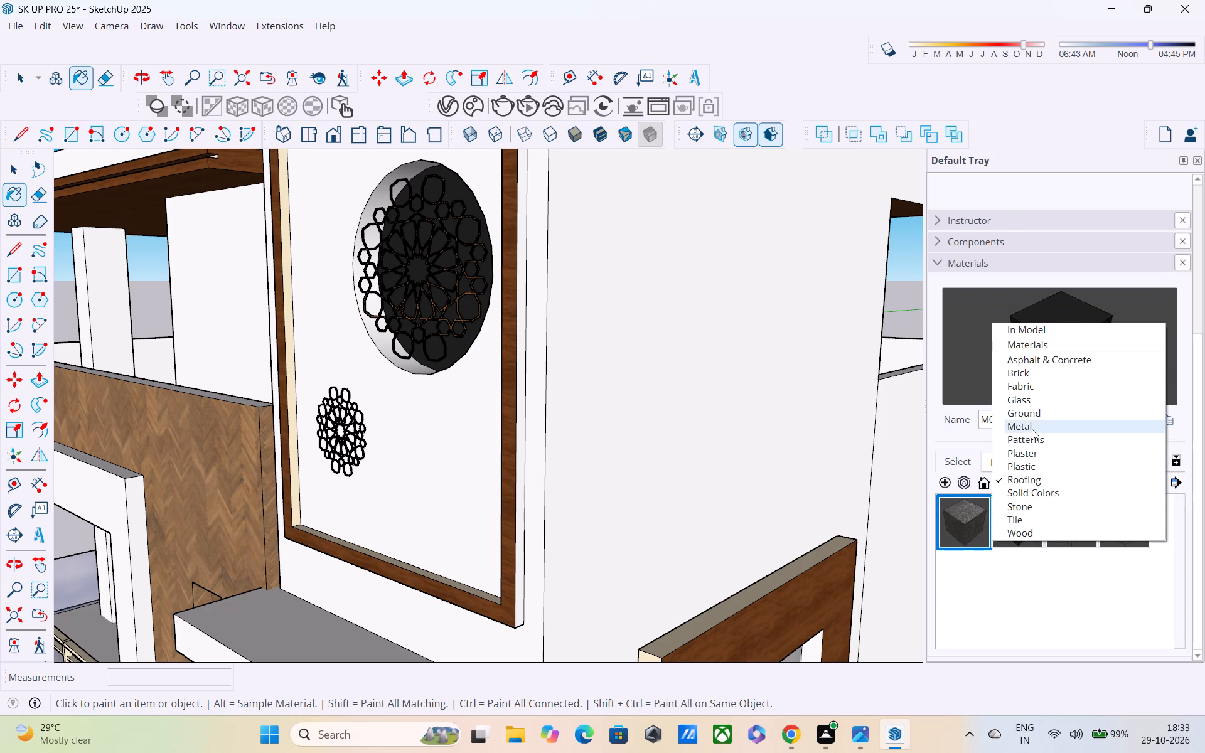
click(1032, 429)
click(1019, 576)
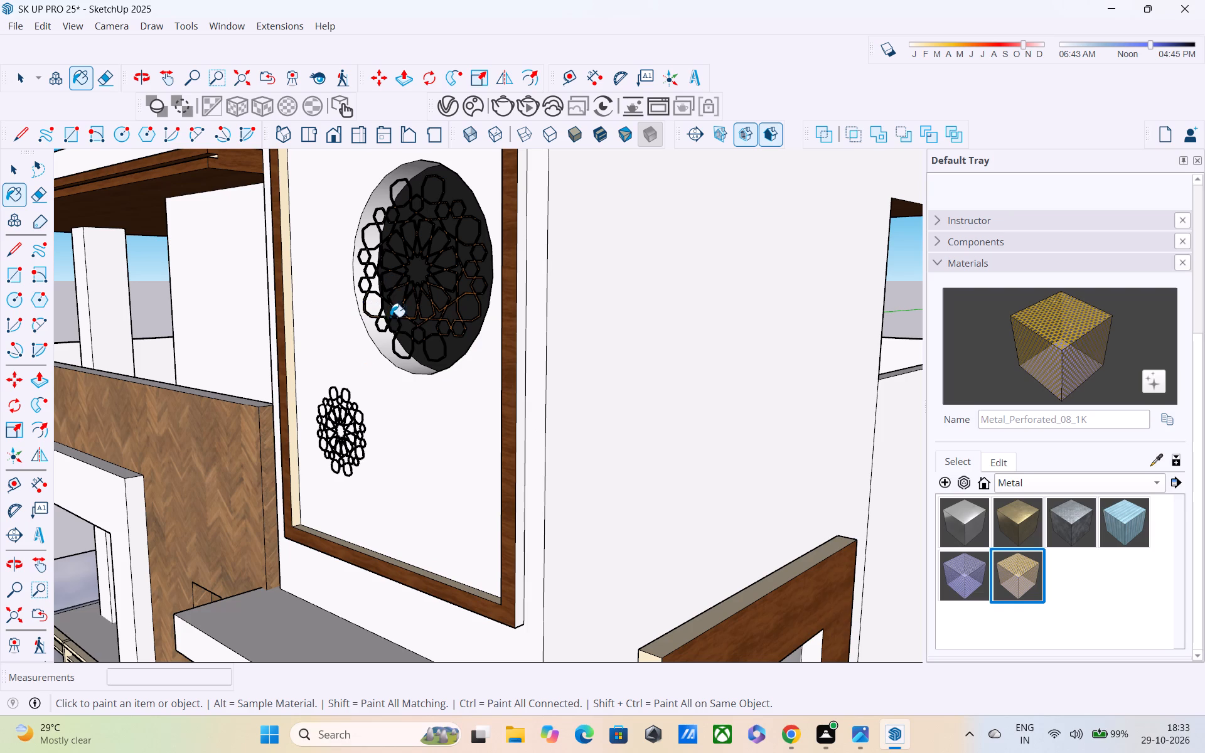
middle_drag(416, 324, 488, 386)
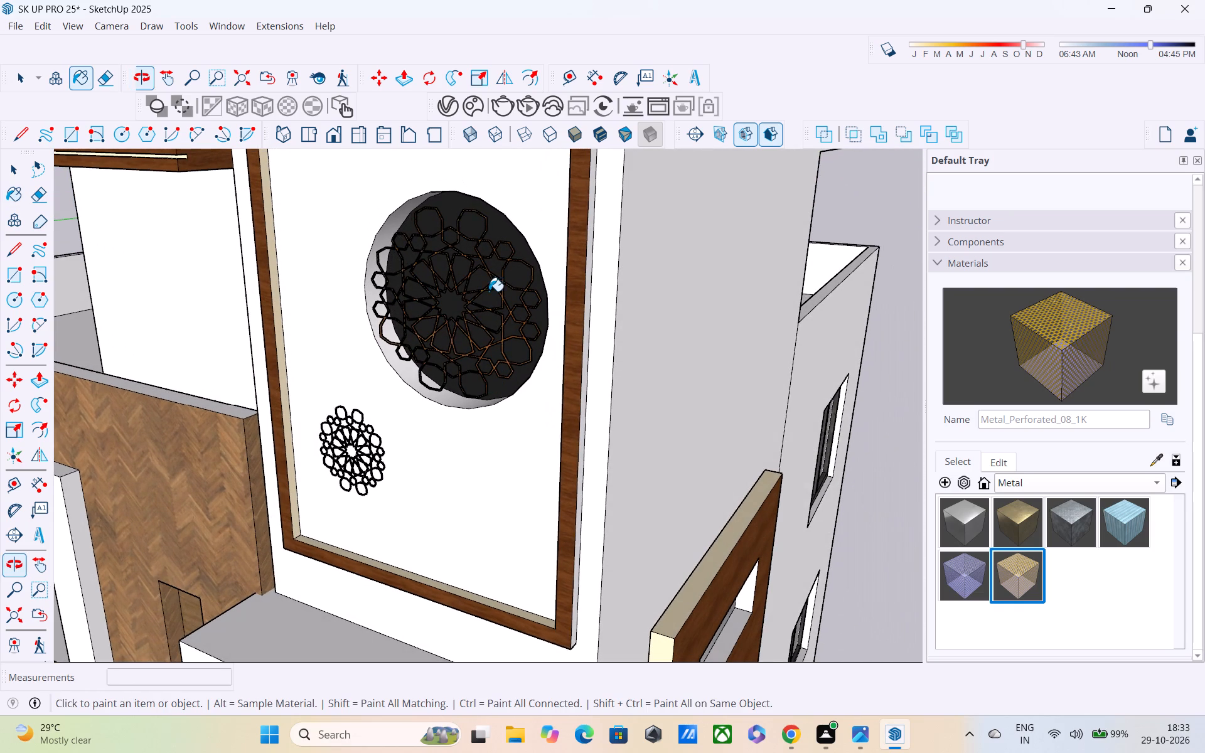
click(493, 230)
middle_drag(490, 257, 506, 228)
Paint the recessed circular face behind the large rosette with Metal_Perforated_03_1K.
click(960, 578)
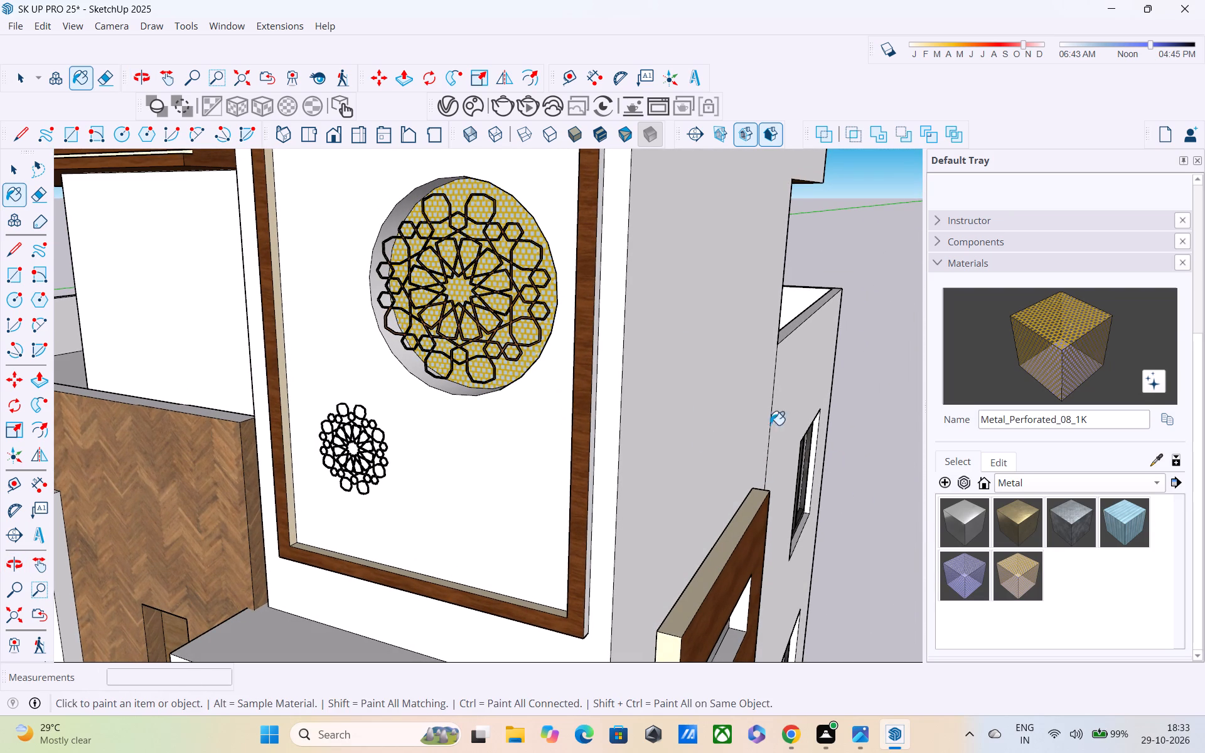
click(509, 219)
Paint the framed panel face surrounding the two rosettes with Metal_Perforated_03_1K.
middle_drag(511, 232, 511, 232)
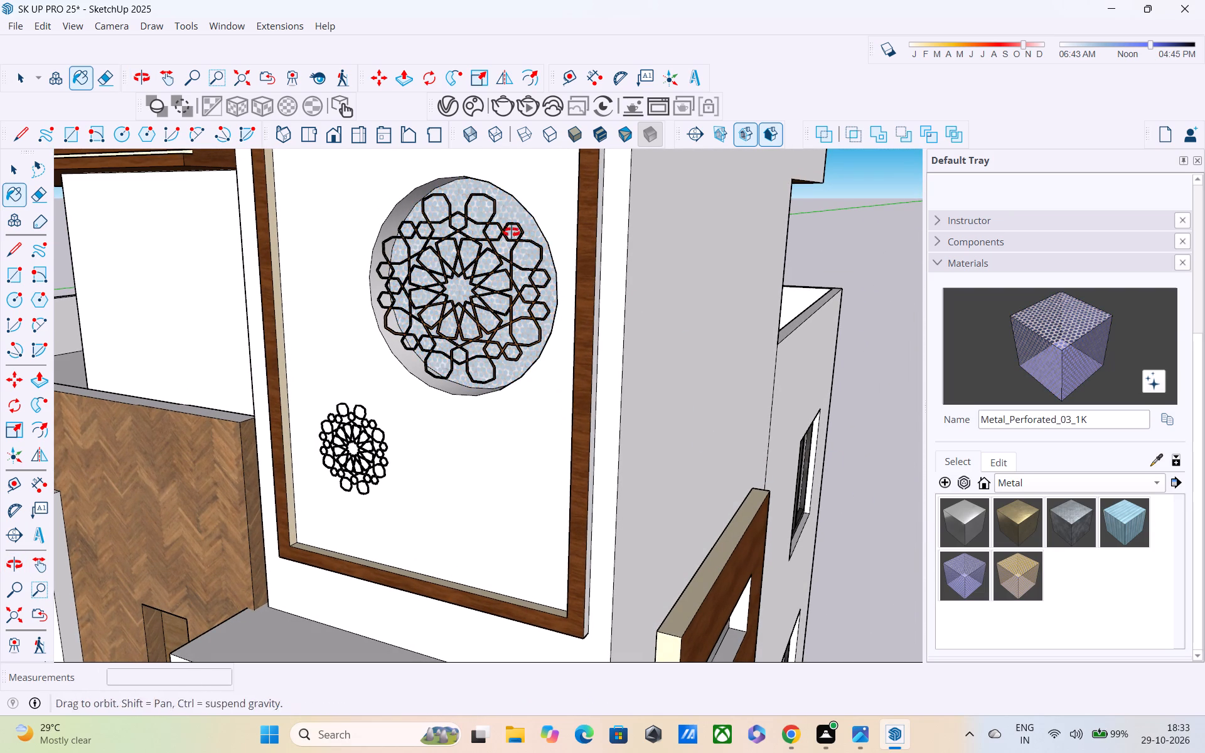
middle_drag(511, 232, 538, 221)
scroll(547, 217, down, 6)
scroll(552, 275, down, 5)
middle_drag(520, 351, 655, 333)
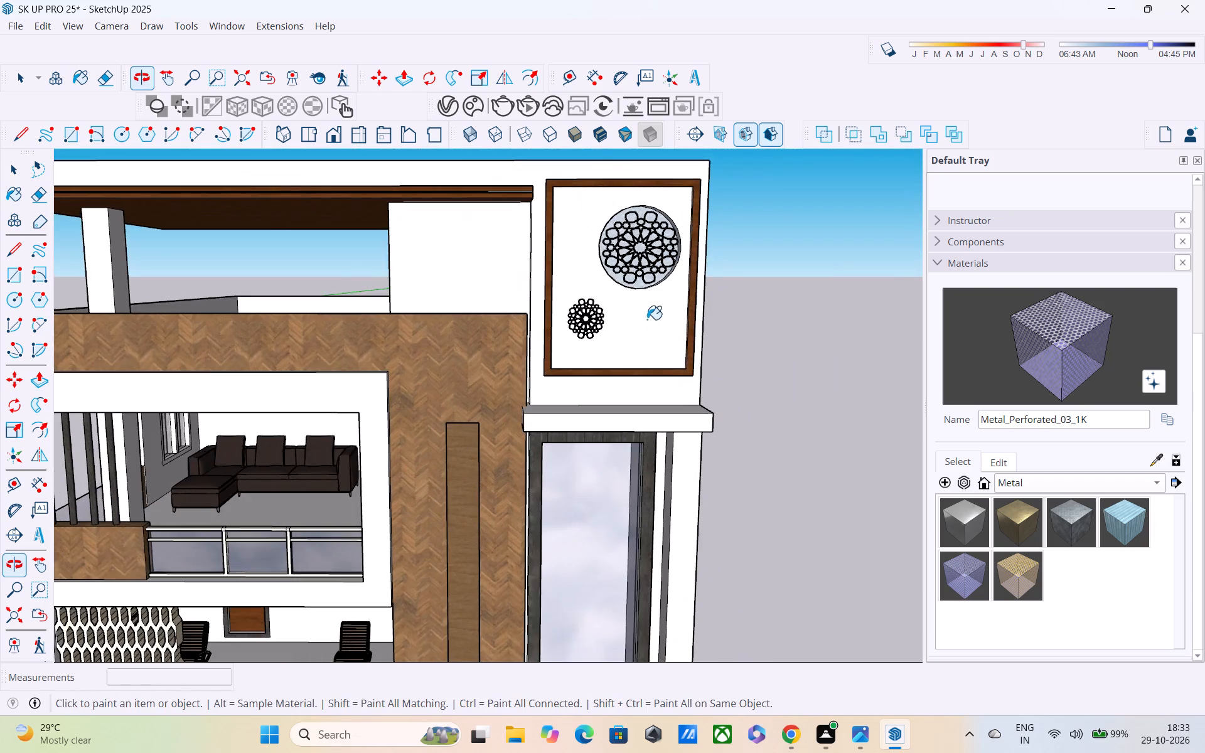
scroll(640, 313, up, 4)
click(578, 267)
middle_drag(589, 303, 517, 297)
scroll(516, 296, down, 6)
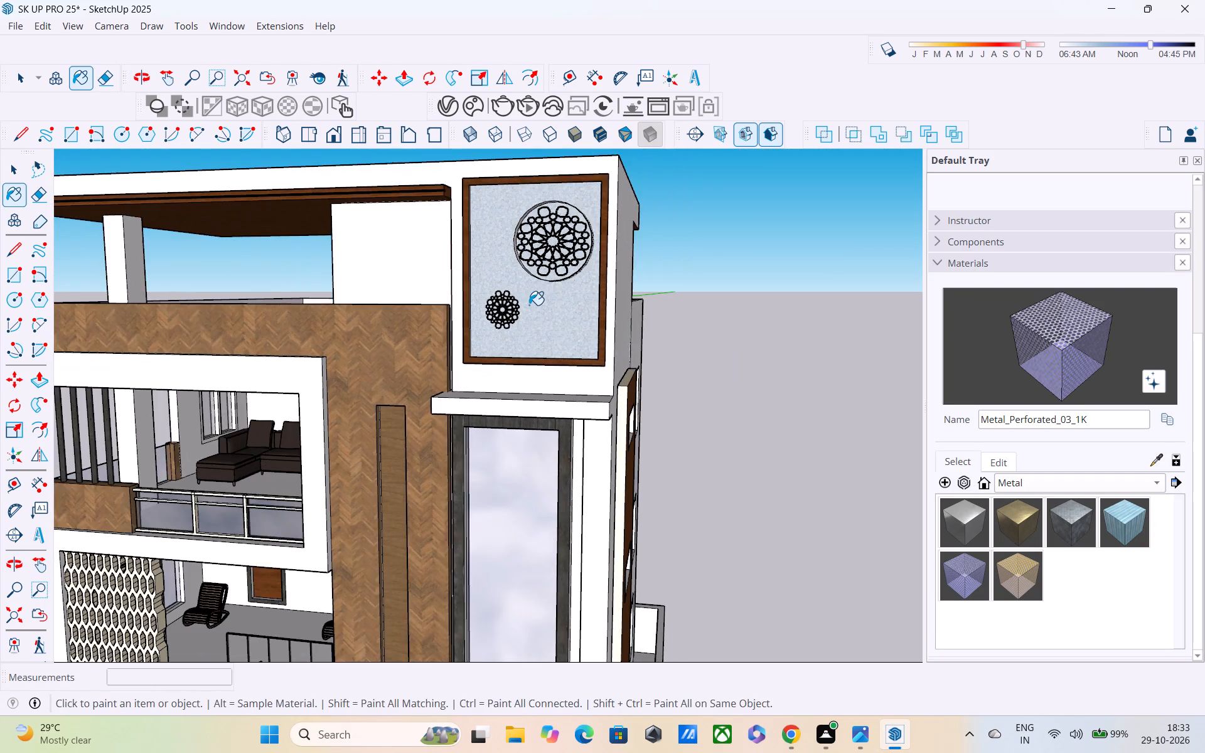
Undo the perforated metal paint on the rosette panel and its recessed circle, back through the circular recess itself.
scroll(529, 305, down, 6)
middle_drag(542, 314, 526, 320)
scroll(526, 320, up, 7)
middle_drag(532, 320, 299, 445)
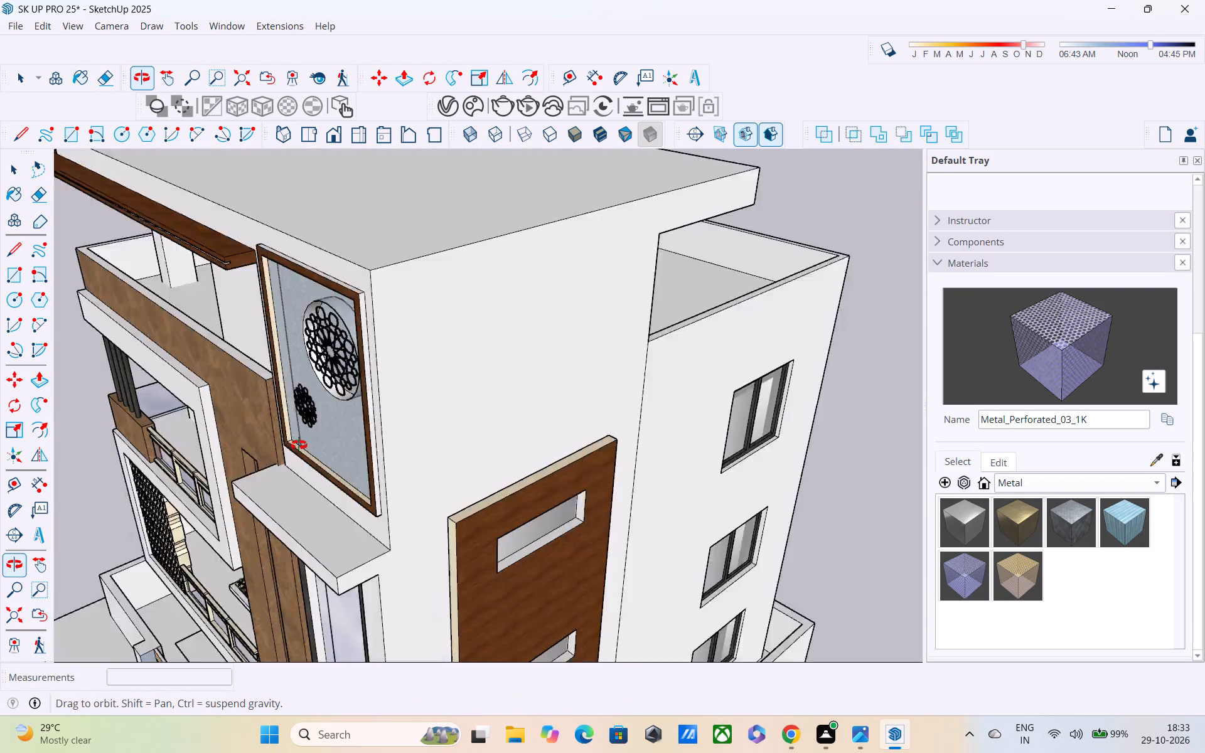
middle_drag(299, 445, 507, 322)
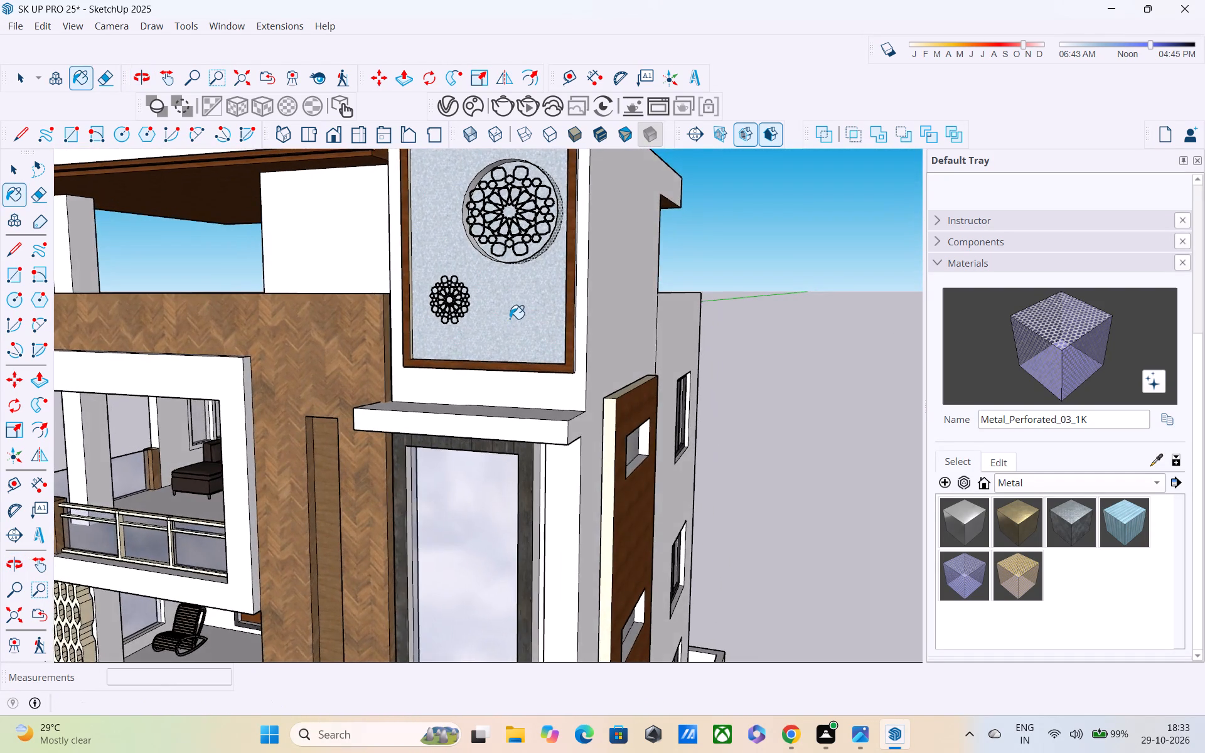
scroll(510, 319, up, 3)
scroll(515, 332, down, 3)
key(ctrl+z)
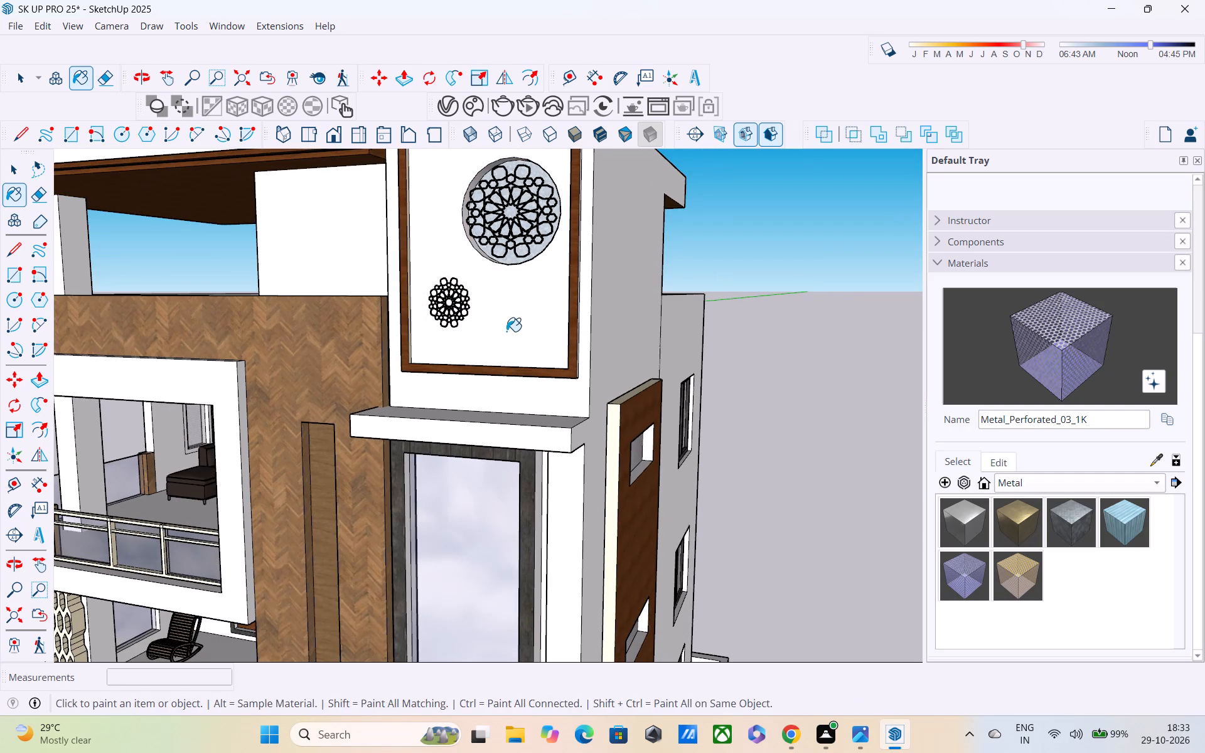
key(ctrl+z)
key(ctrl+z)
key(ctrl+z)
key(ctrl+z)
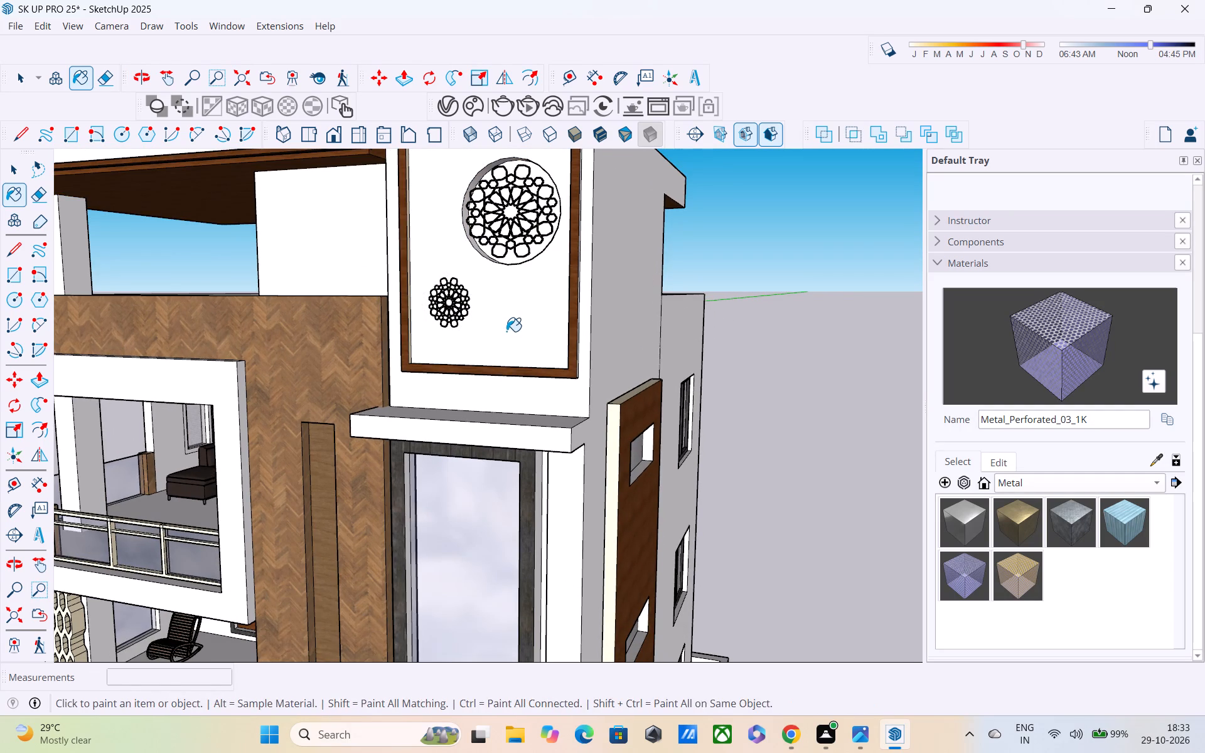
key(ctrl+z)
key(ctrl+z)
Paint the flat framed panel face behind the two rosettes with Metal_Perforated_03_1K.
click(474, 307)
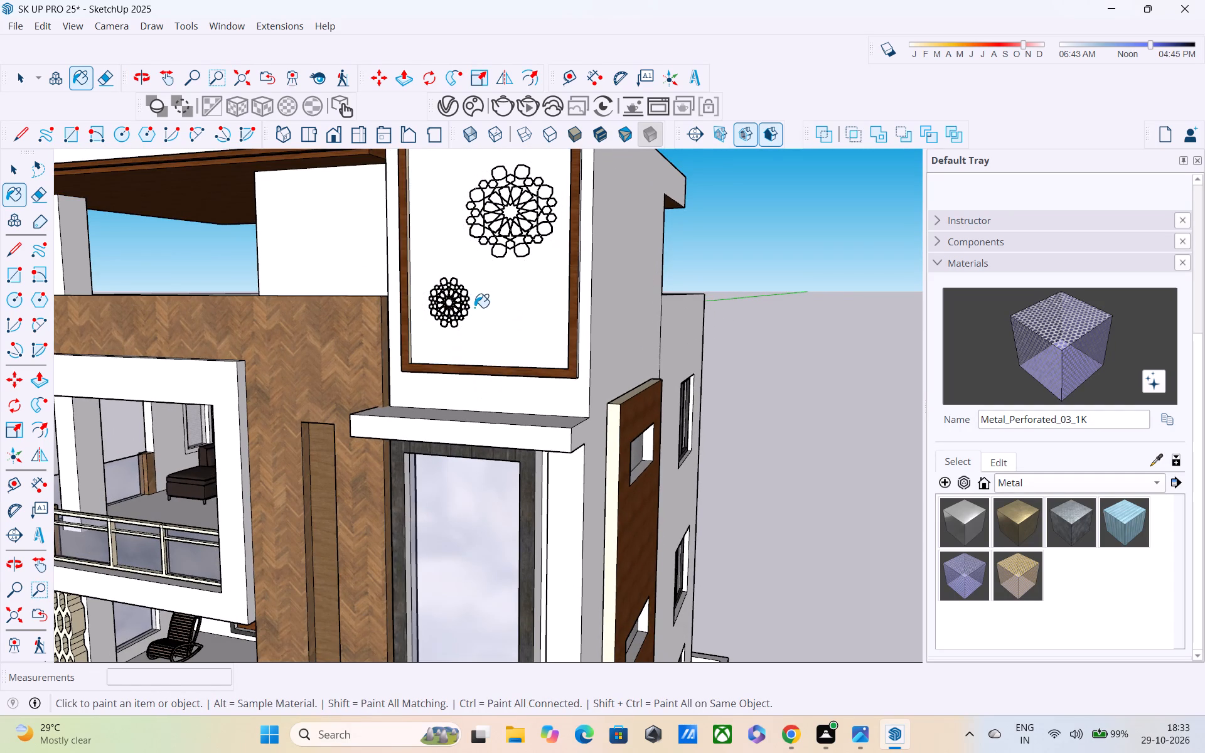
scroll(499, 316, down, 2)
key(space)
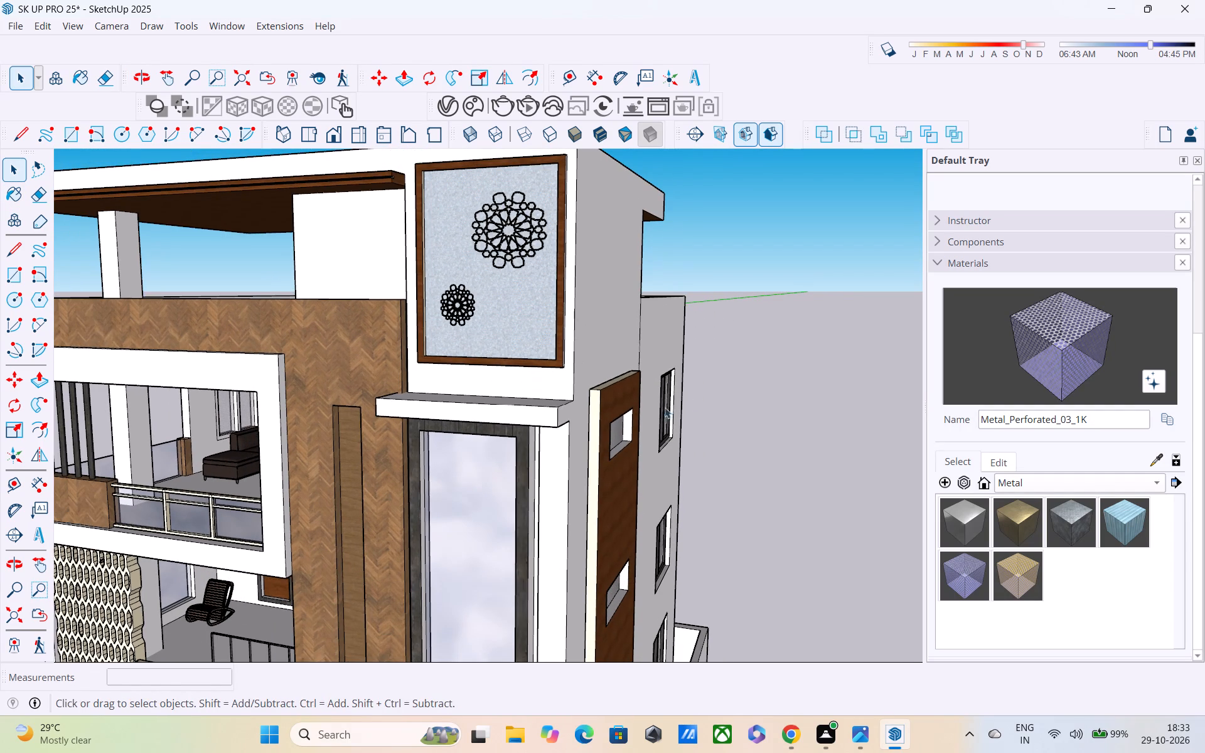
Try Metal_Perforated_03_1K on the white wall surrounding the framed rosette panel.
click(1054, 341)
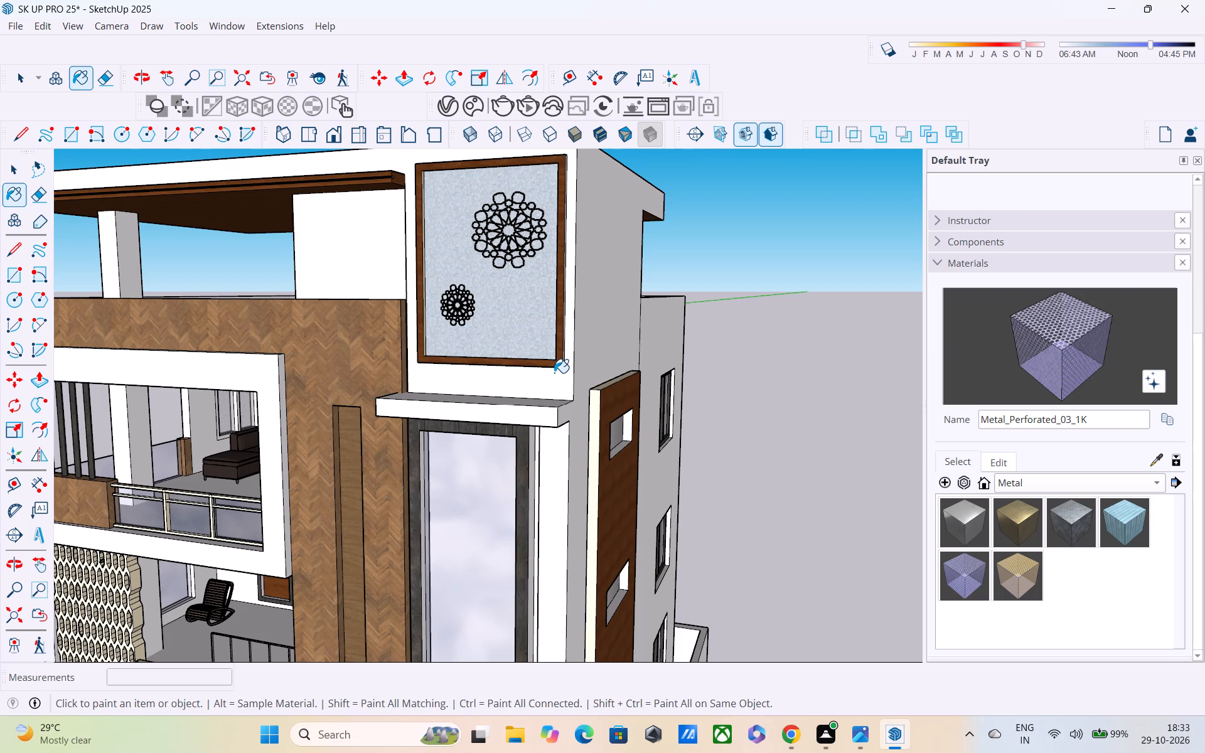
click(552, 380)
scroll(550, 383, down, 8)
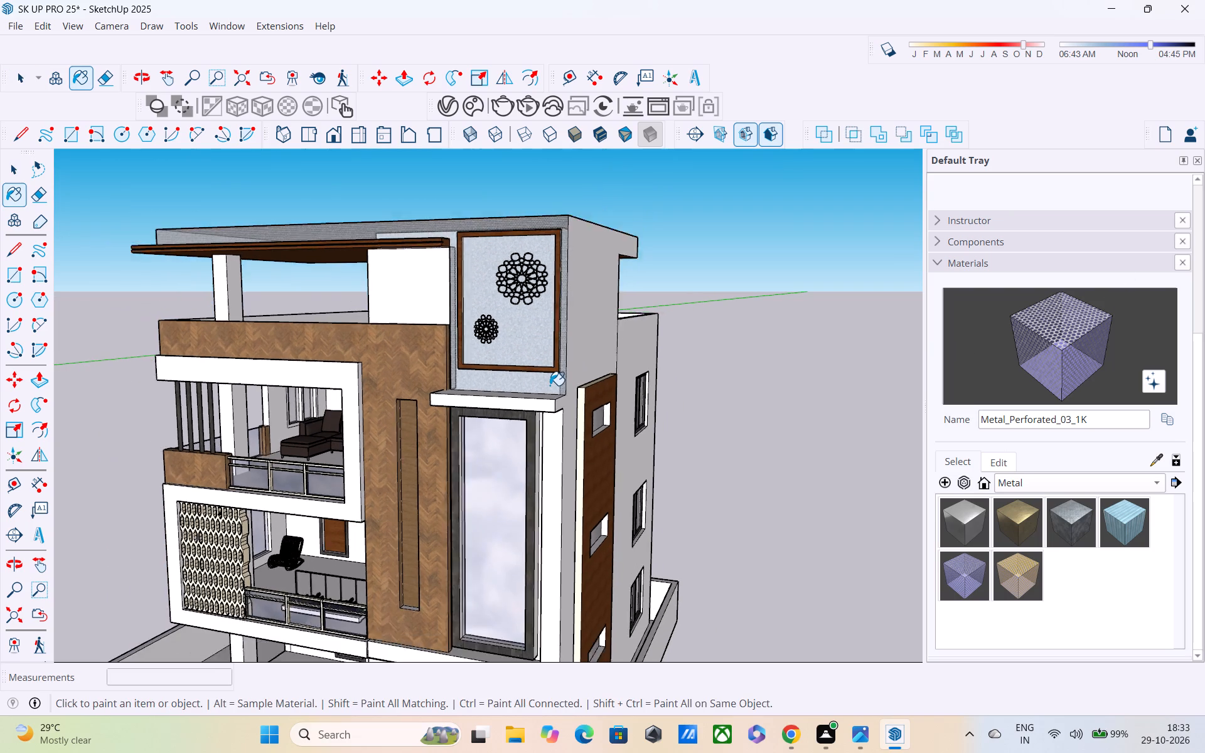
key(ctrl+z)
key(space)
Examine the repainted rosette panel and the house exterior from the front and the side.
middle_drag(518, 395, 520, 372)
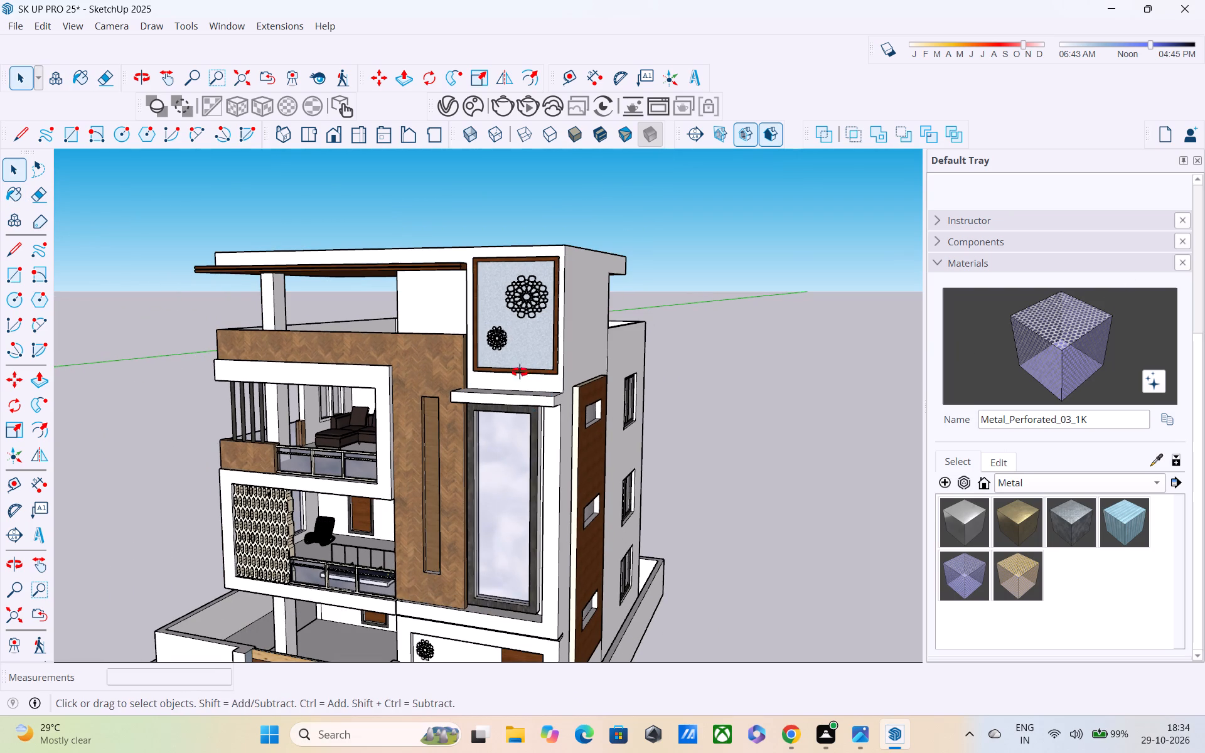
middle_drag(520, 372, 533, 347)
scroll(538, 344, up, 6)
middle_drag(523, 356, 283, 424)
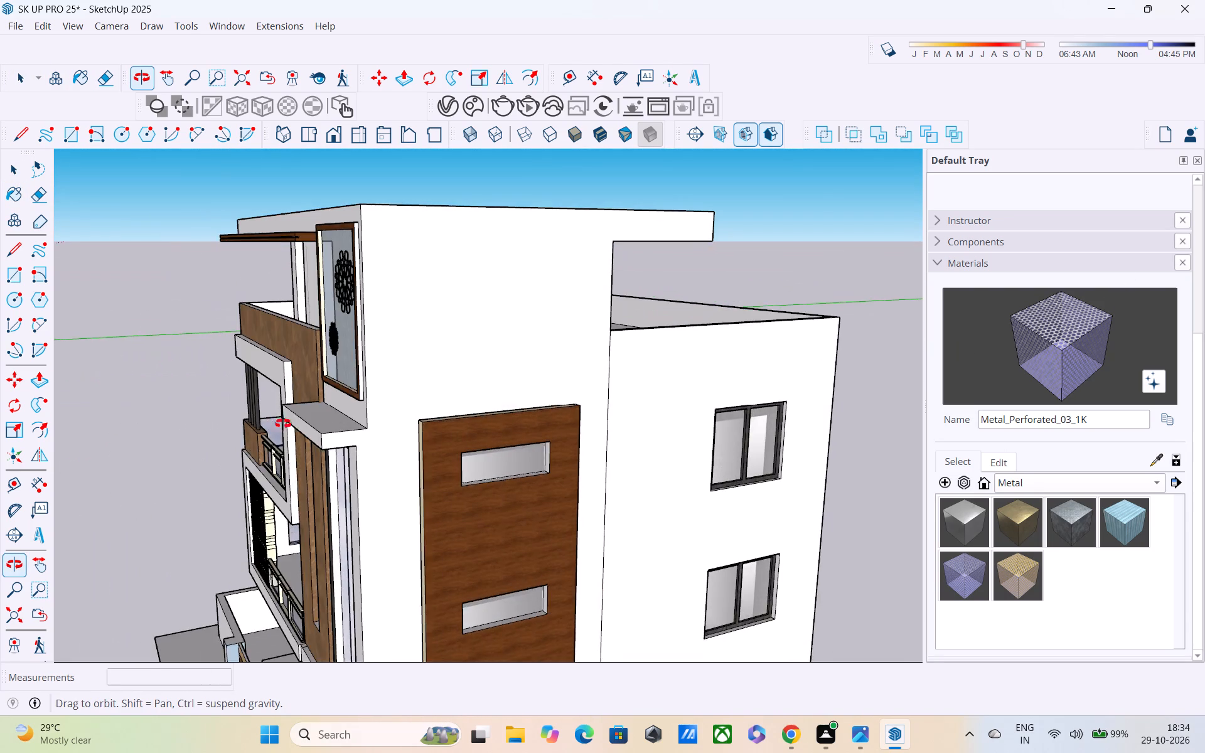
middle_drag(283, 424, 423, 396)
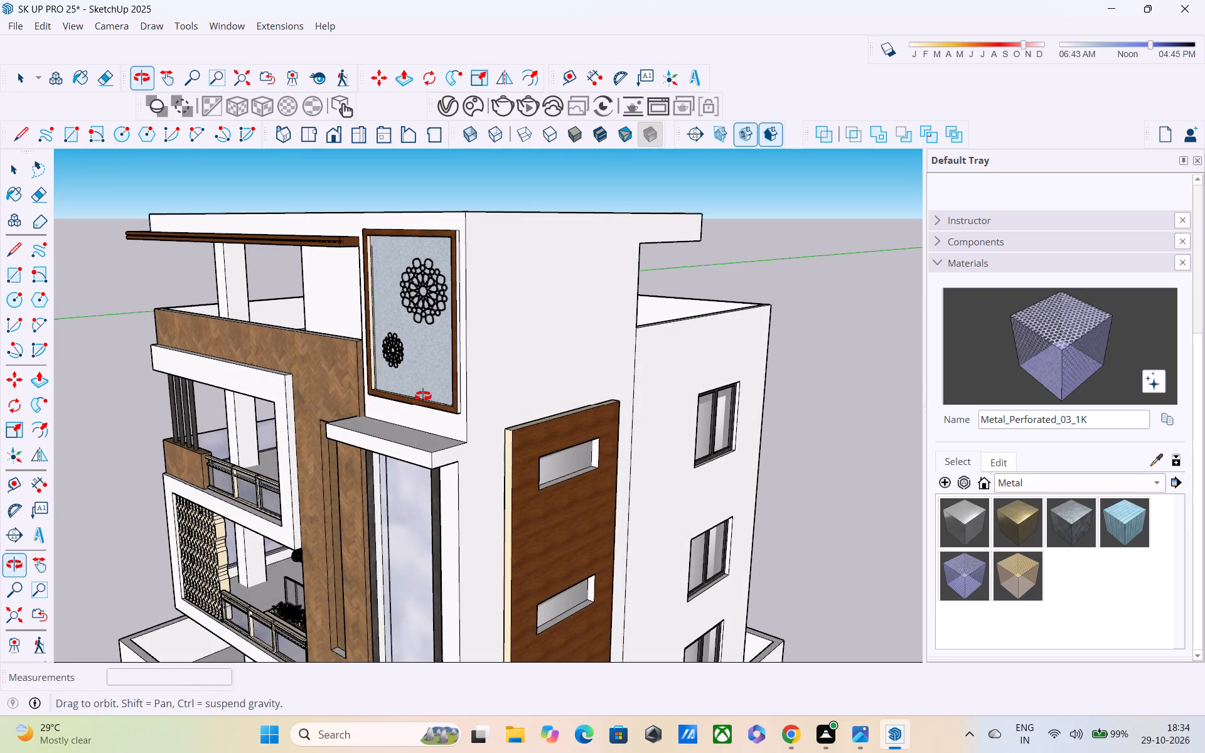
middle_drag(423, 396, 447, 374)
scroll(447, 374, down, 12)
middle_drag(454, 427, 578, 419)
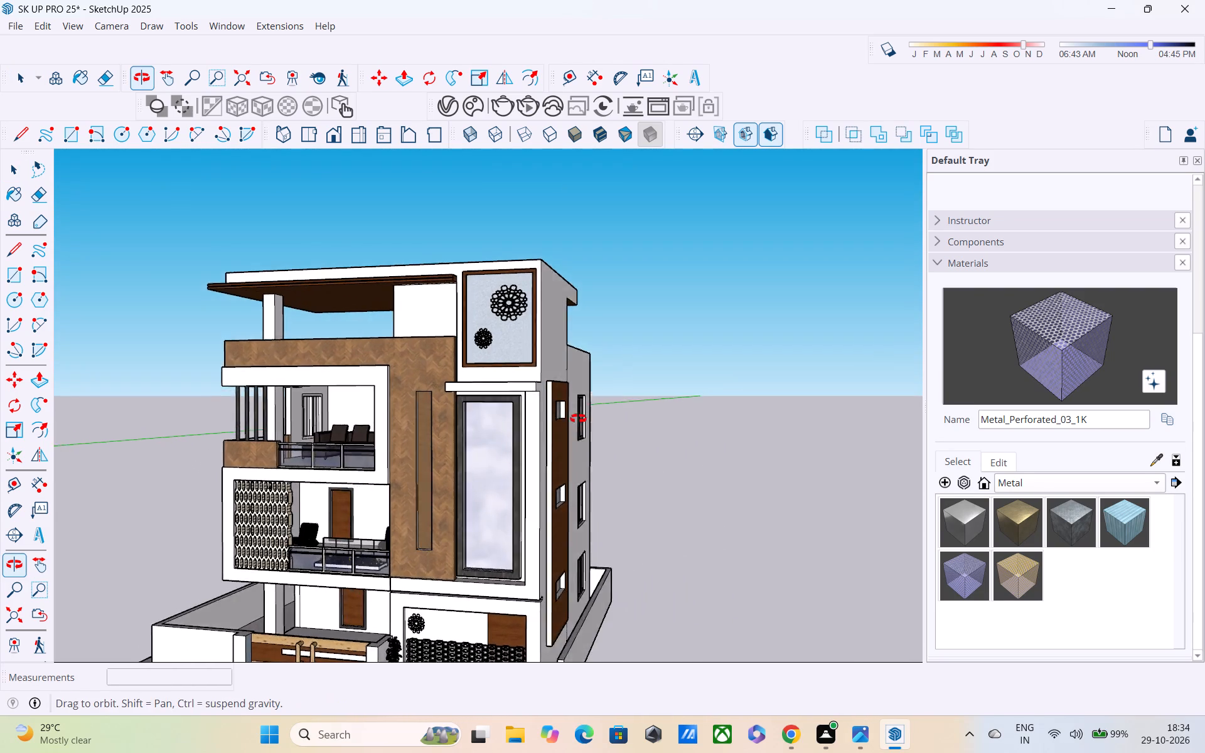
scroll(578, 419, up, 1)
scroll(578, 419, down, 6)
Save the model.
key(ctrl+s)
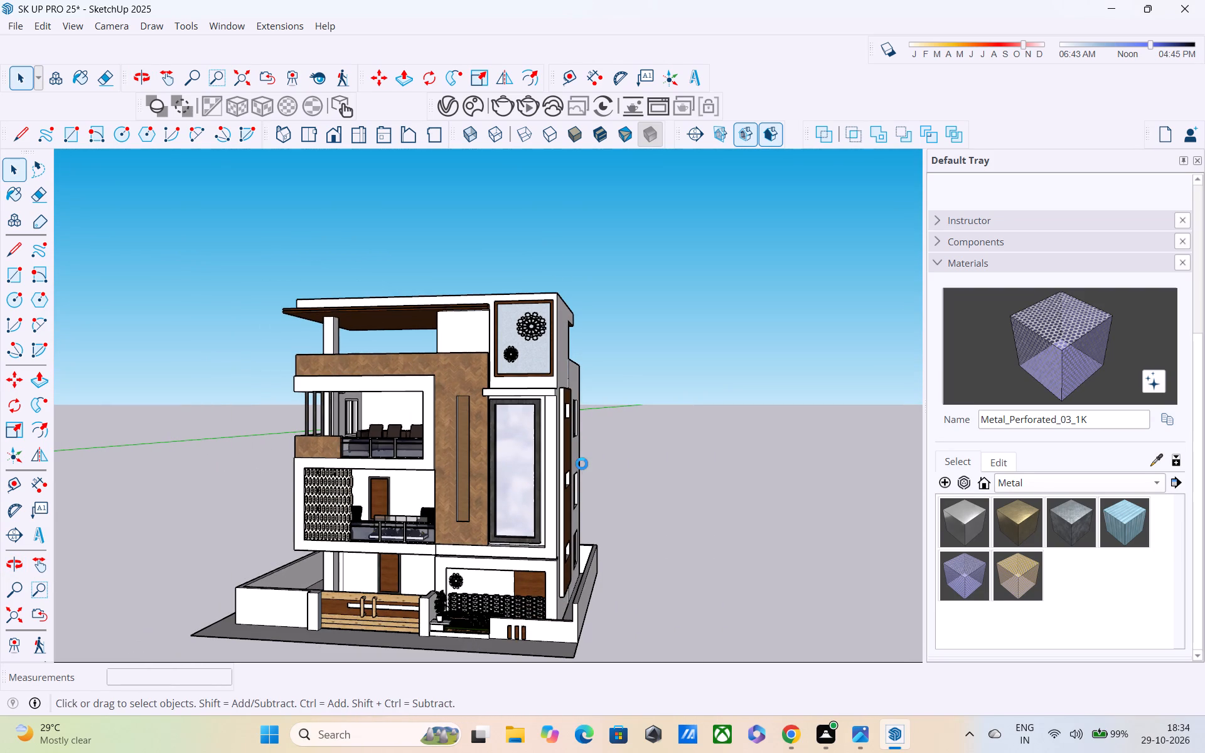
Paint the back face of the narrow vertical recess in the herringbone wood wall with the wood material Plywood_08_1K.
middle_drag(582, 464, 473, 469)
middle_drag(523, 467, 435, 490)
scroll(434, 487, up, 4)
scroll(436, 432, up, 12)
middle_drag(425, 424, 574, 416)
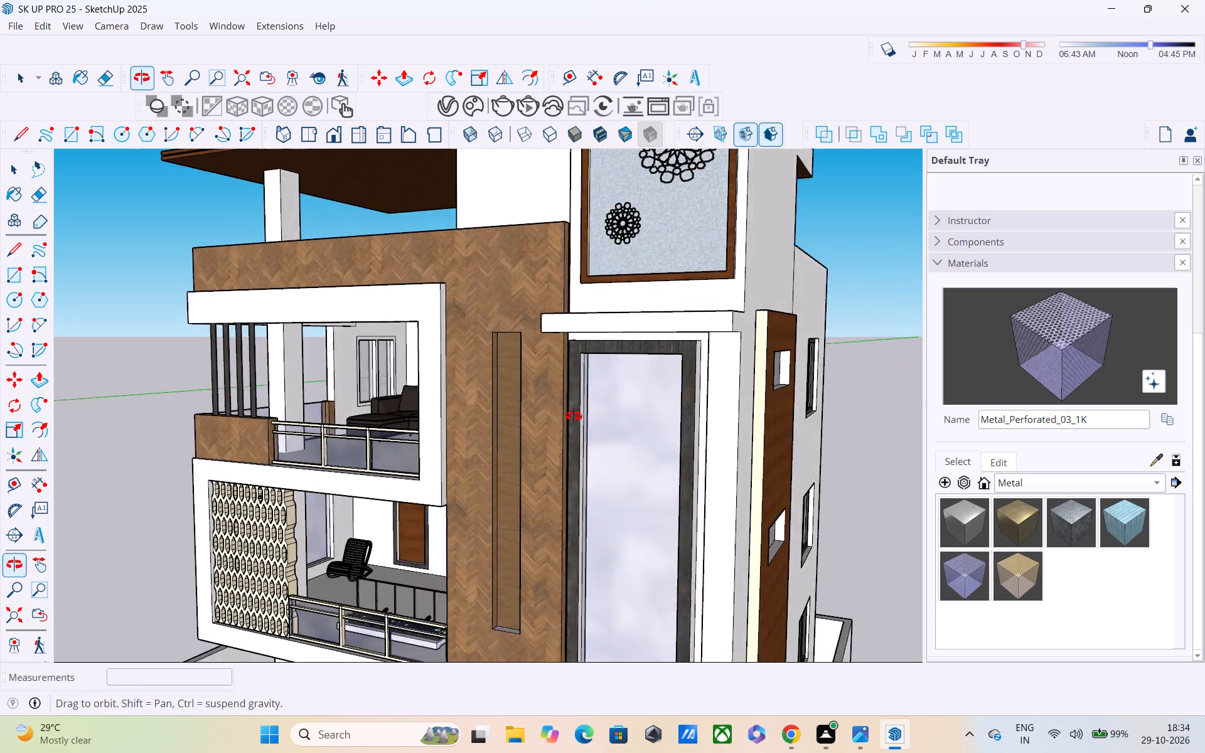
middle_drag(574, 416, 584, 414)
scroll(584, 414, up, 6)
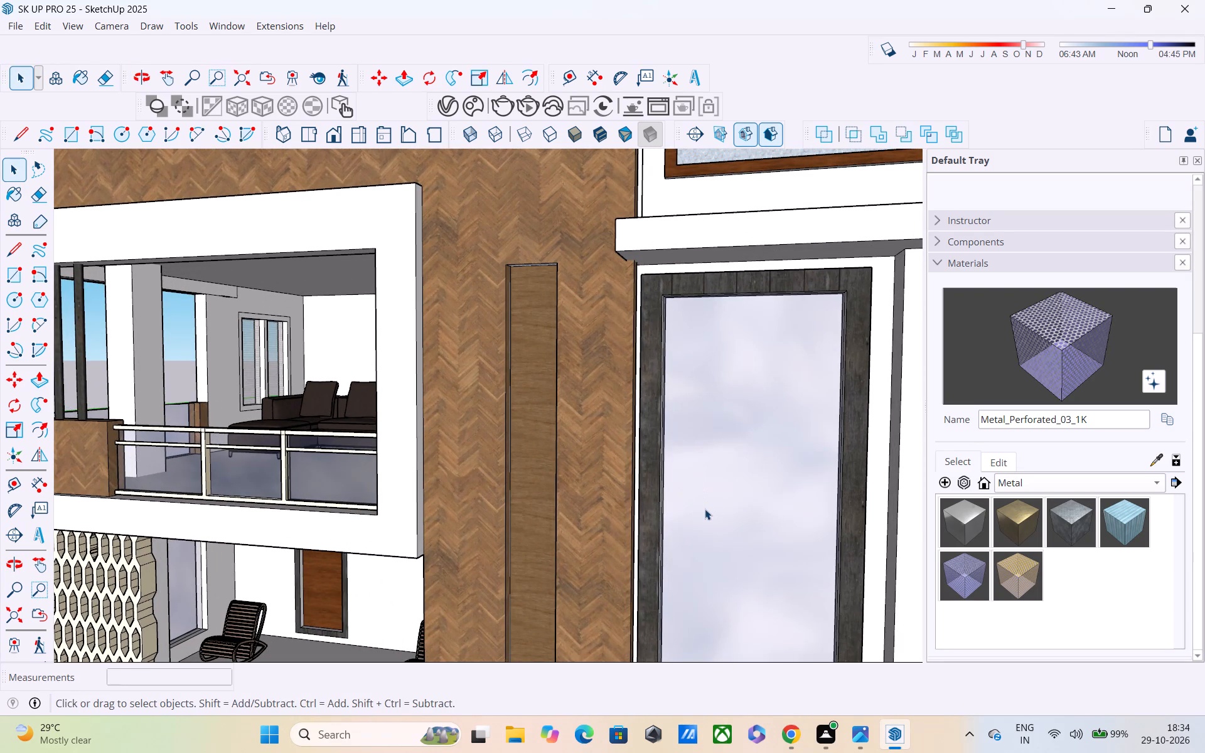
scroll(633, 493, up, 3)
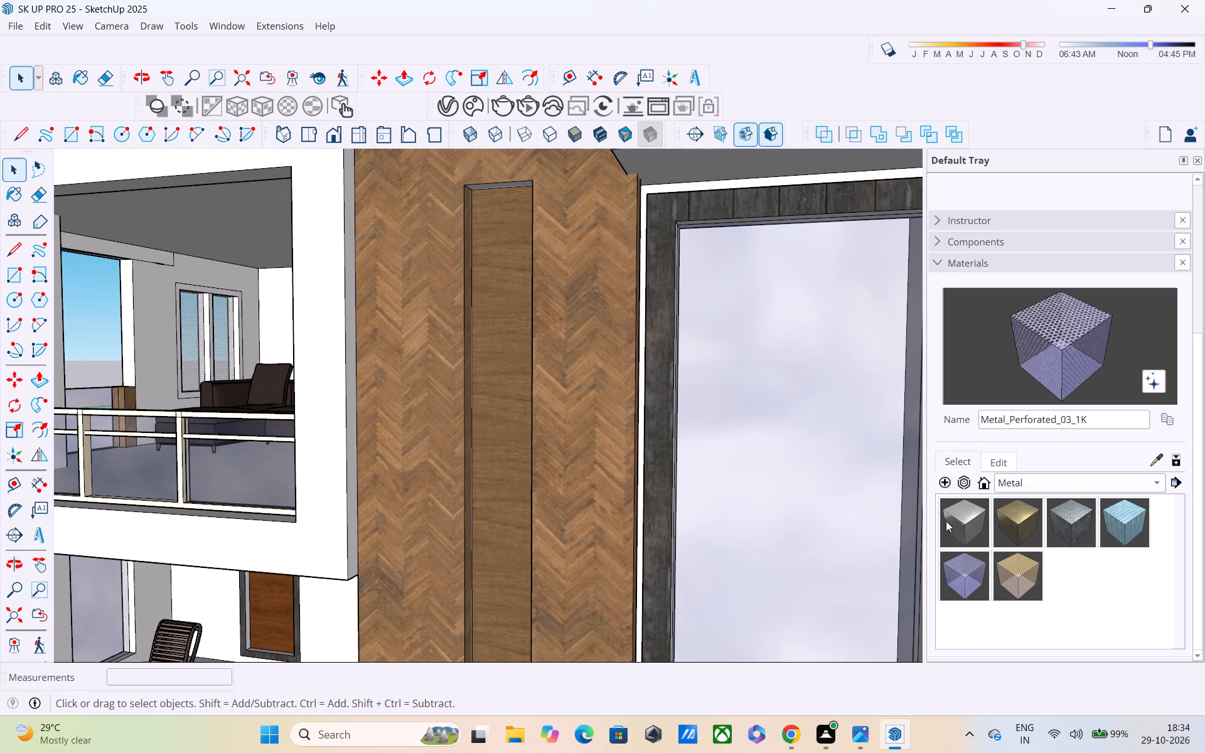
click(1019, 480)
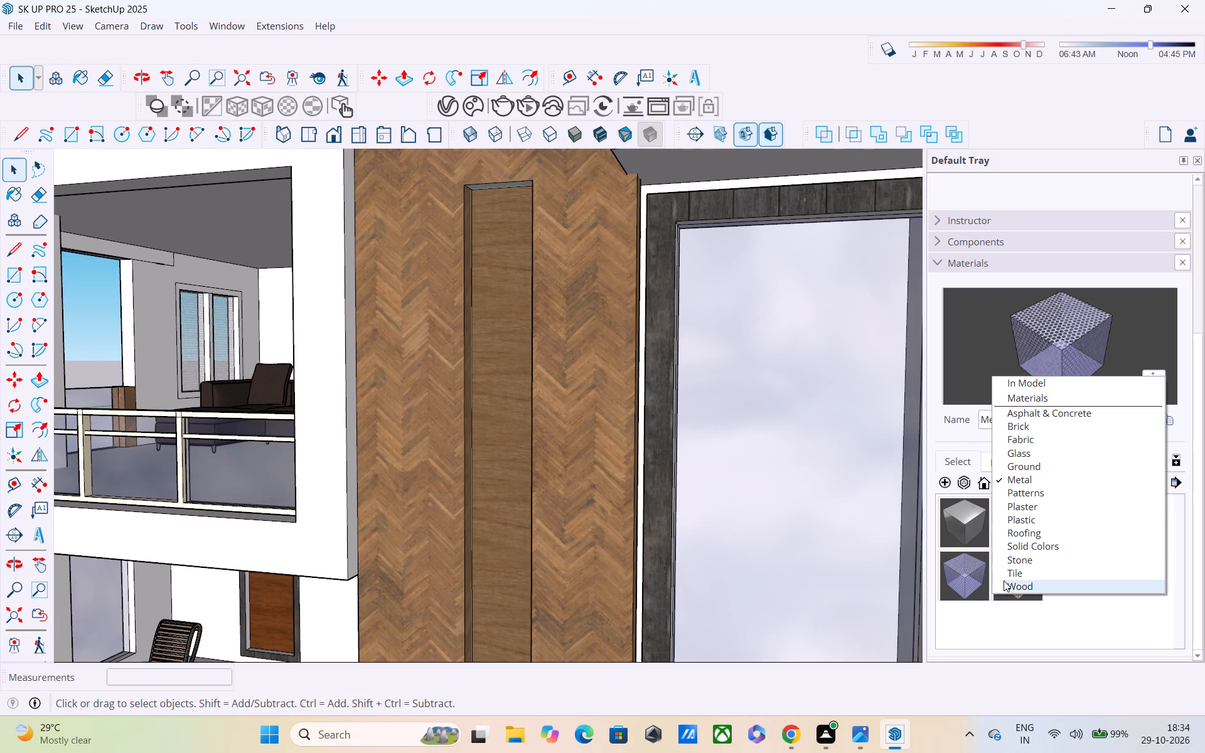
click(1003, 581)
click(1025, 515)
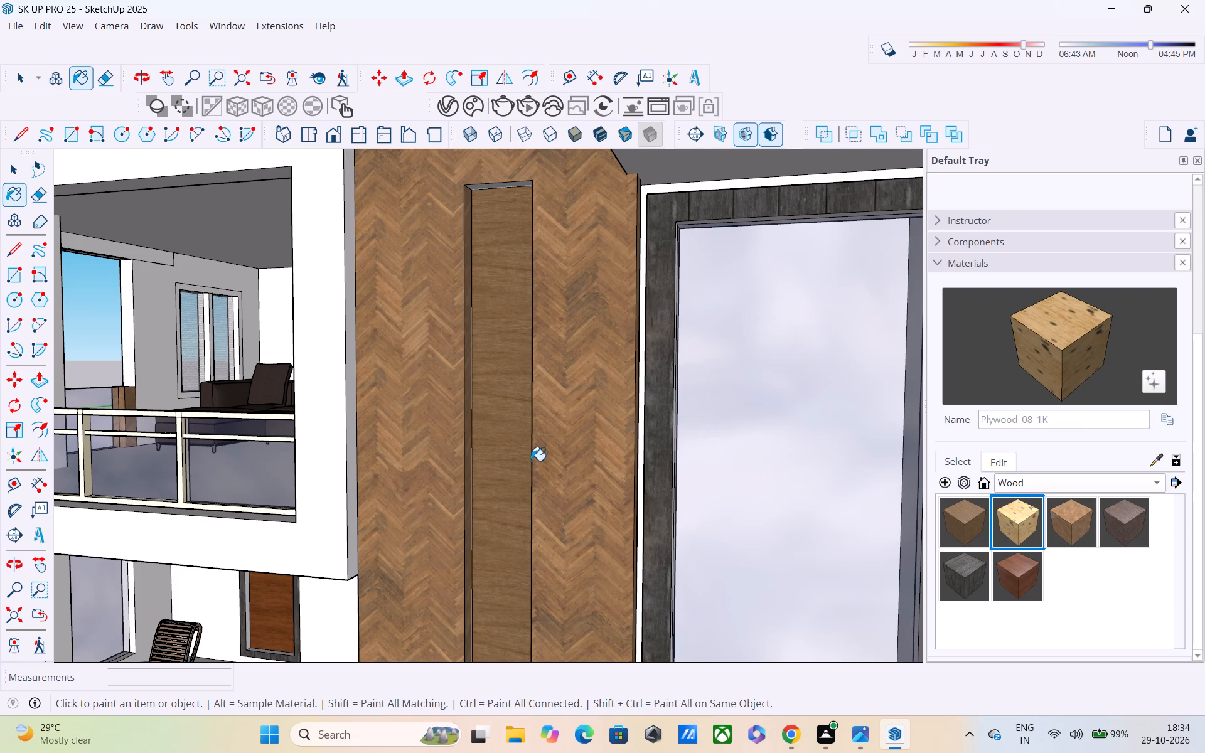
click(504, 429)
Paint the top and both side inner faces of the narrow vertical recess with Plywood_08_1K.
middle_drag(503, 455, 434, 462)
scroll(418, 444, down, 3)
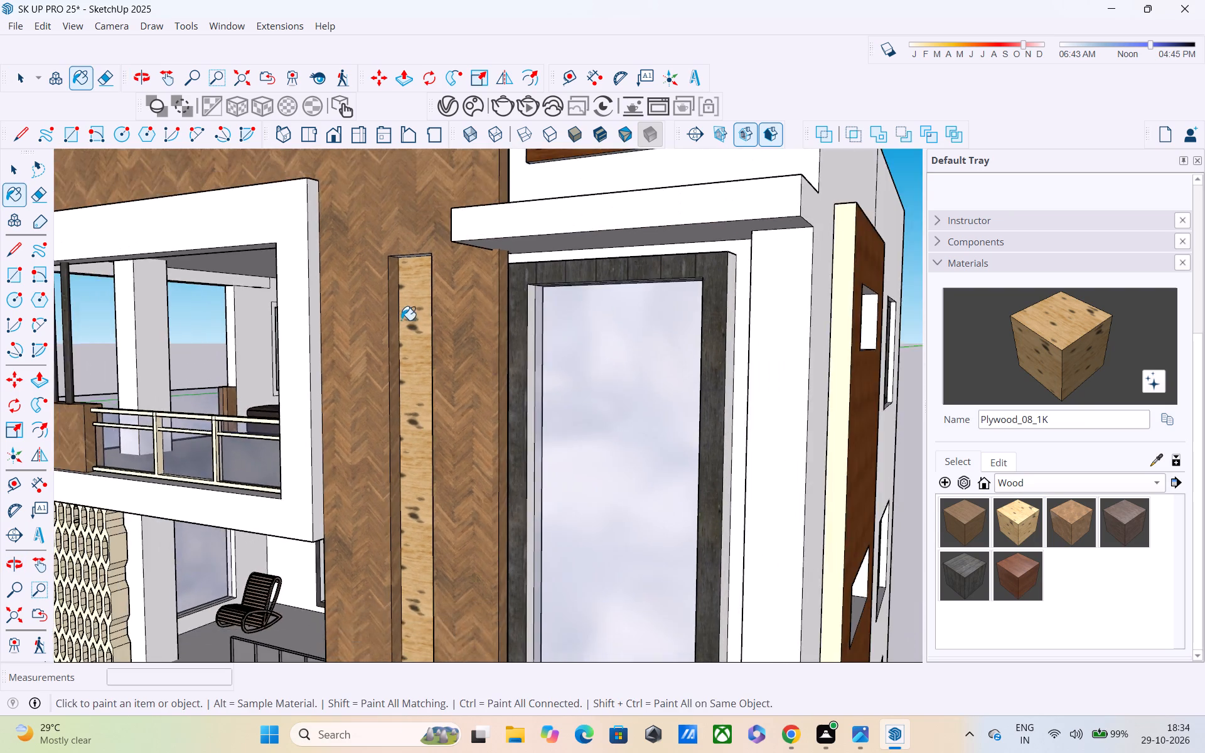
middle_drag(401, 318, 417, 230)
click(436, 167)
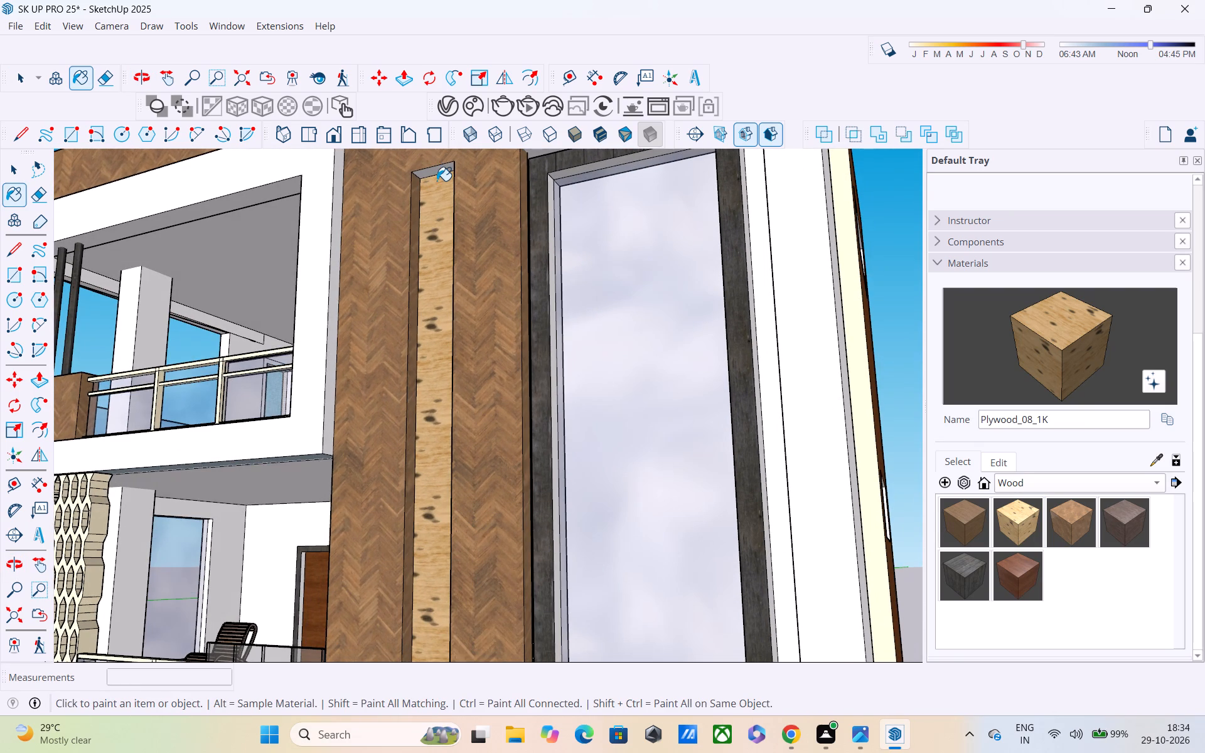
click(437, 174)
click(437, 173)
scroll(427, 183, up, 4)
middle_drag(427, 184, 436, 161)
shift+middle_drag(439, 178, 440, 335)
middle_drag(444, 304, 454, 254)
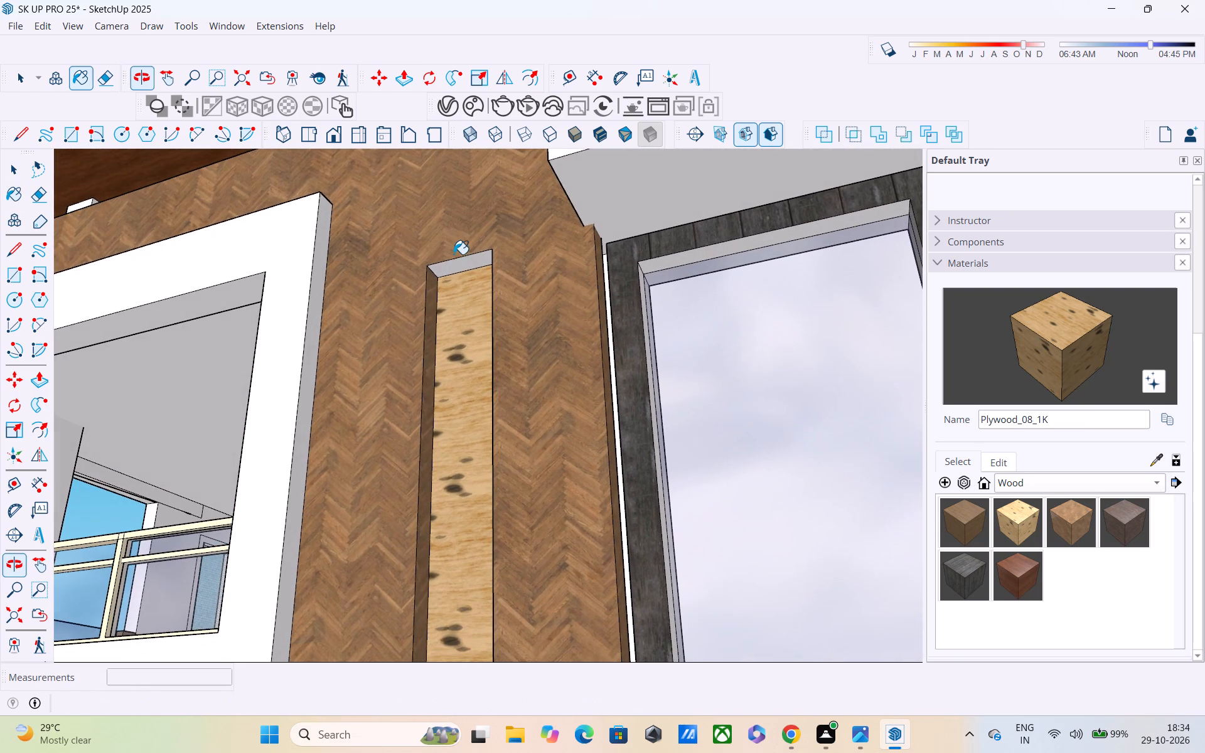
click(454, 264)
middle_drag(456, 280, 463, 179)
scroll(448, 306, down, 1)
middle_drag(468, 324, 676, 344)
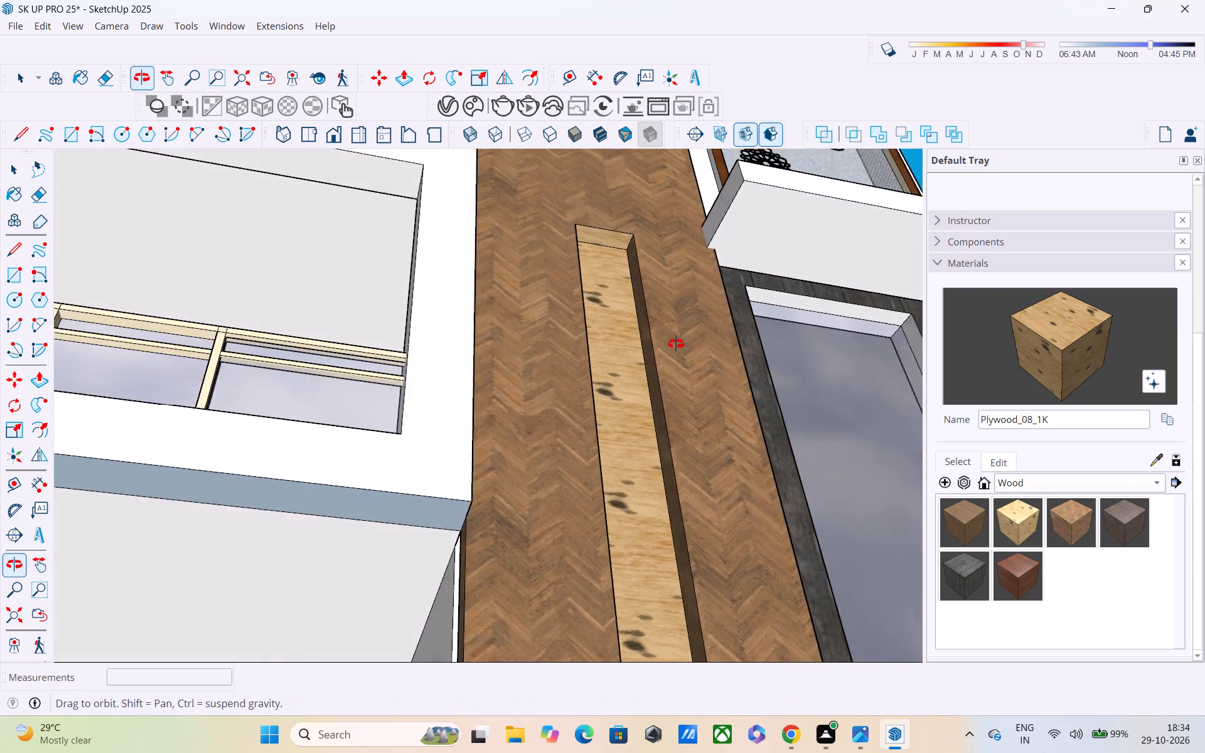
middle_drag(676, 344, 721, 375)
click(670, 336)
middle_drag(668, 370, 607, 397)
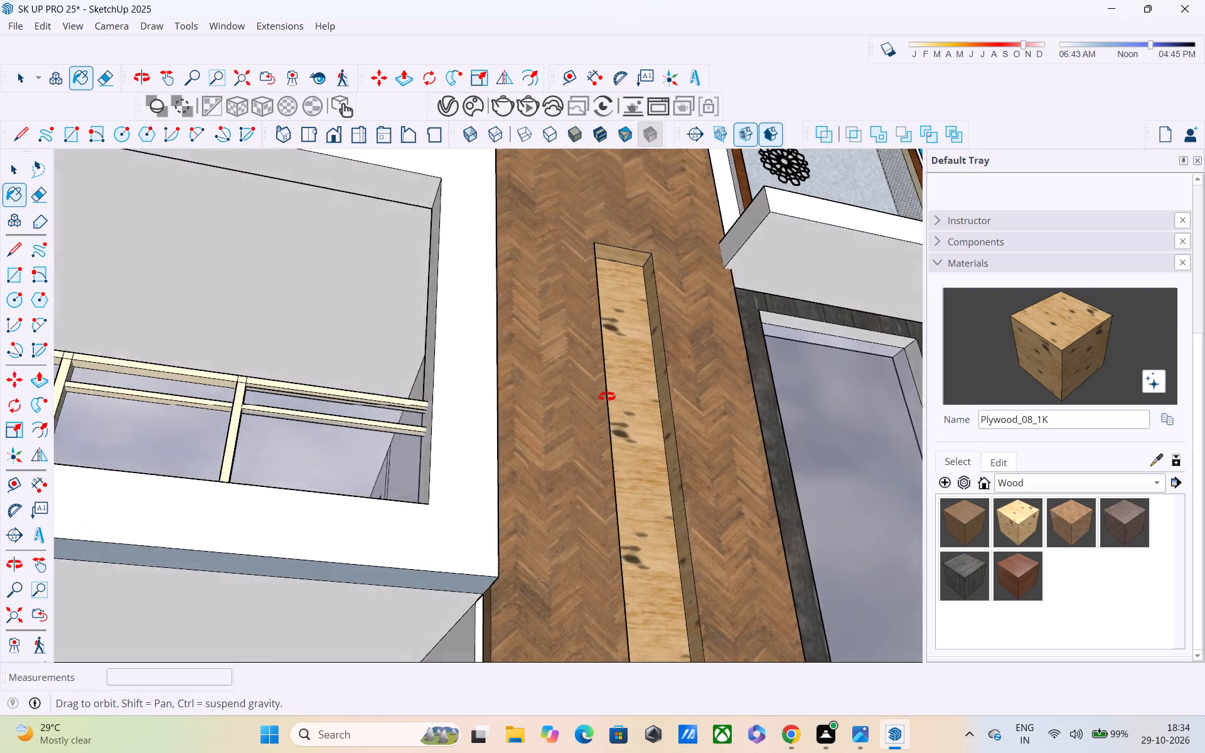
middle_drag(607, 397, 267, 413)
click(370, 393)
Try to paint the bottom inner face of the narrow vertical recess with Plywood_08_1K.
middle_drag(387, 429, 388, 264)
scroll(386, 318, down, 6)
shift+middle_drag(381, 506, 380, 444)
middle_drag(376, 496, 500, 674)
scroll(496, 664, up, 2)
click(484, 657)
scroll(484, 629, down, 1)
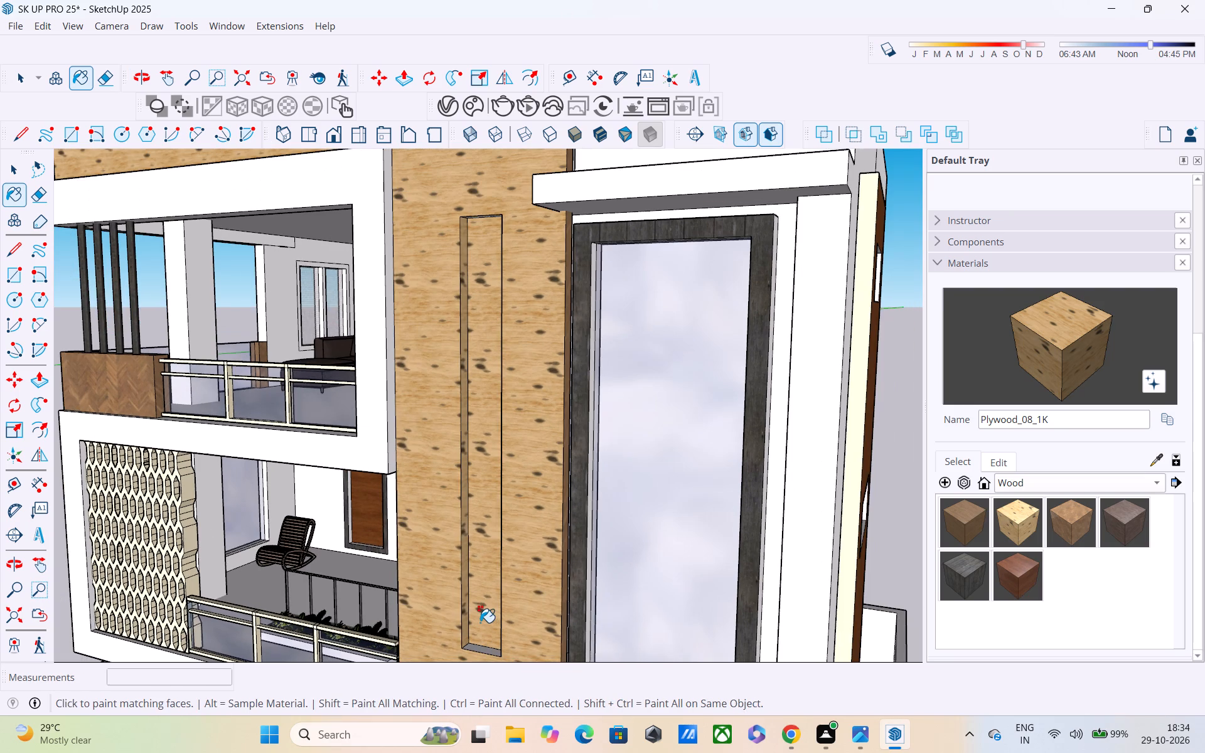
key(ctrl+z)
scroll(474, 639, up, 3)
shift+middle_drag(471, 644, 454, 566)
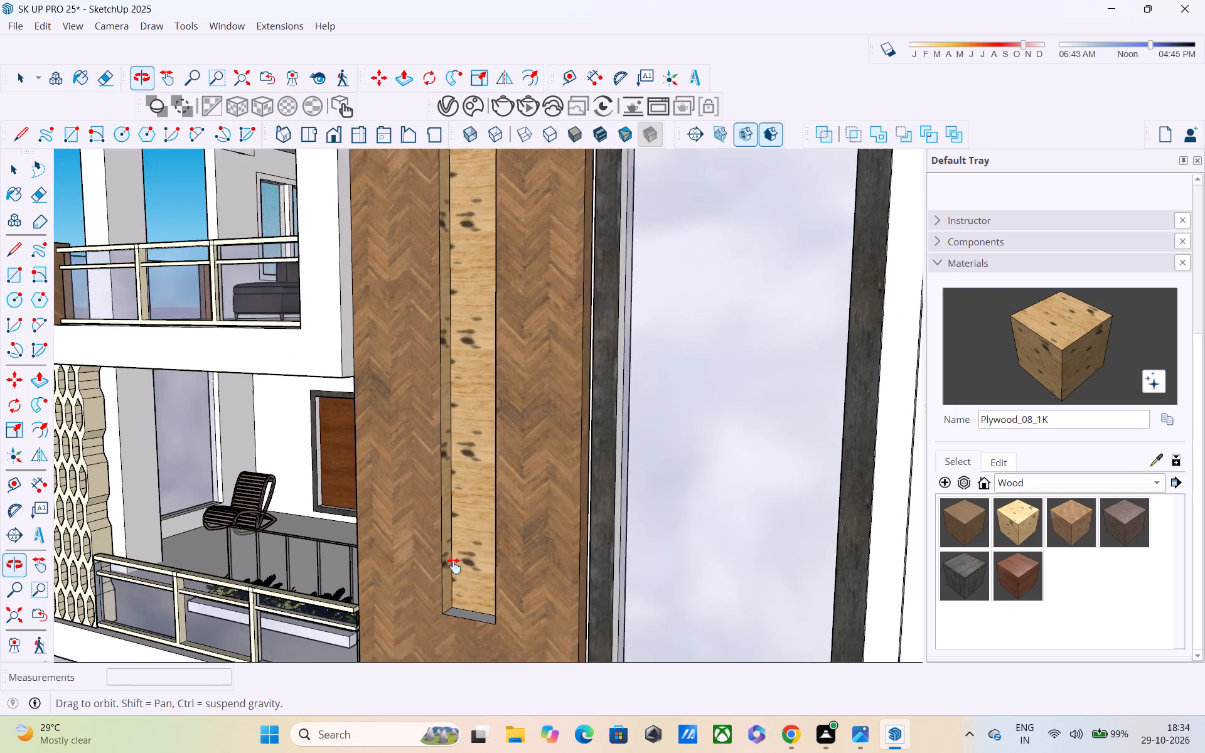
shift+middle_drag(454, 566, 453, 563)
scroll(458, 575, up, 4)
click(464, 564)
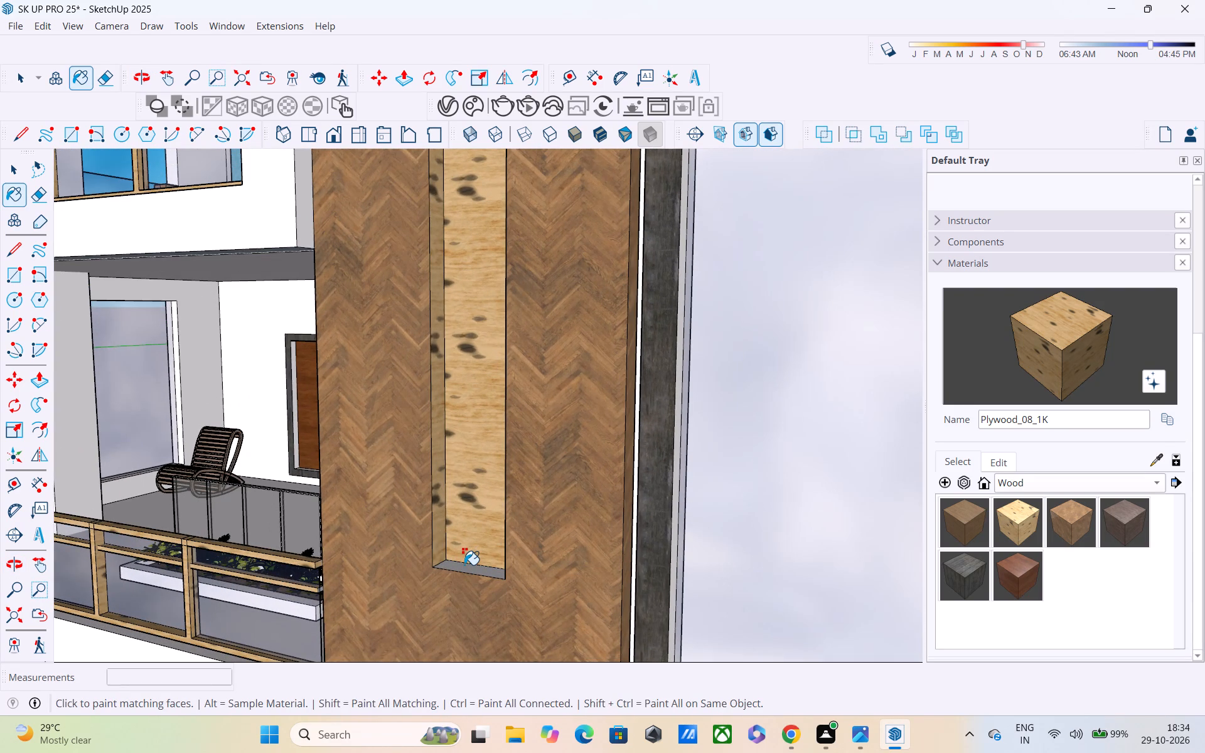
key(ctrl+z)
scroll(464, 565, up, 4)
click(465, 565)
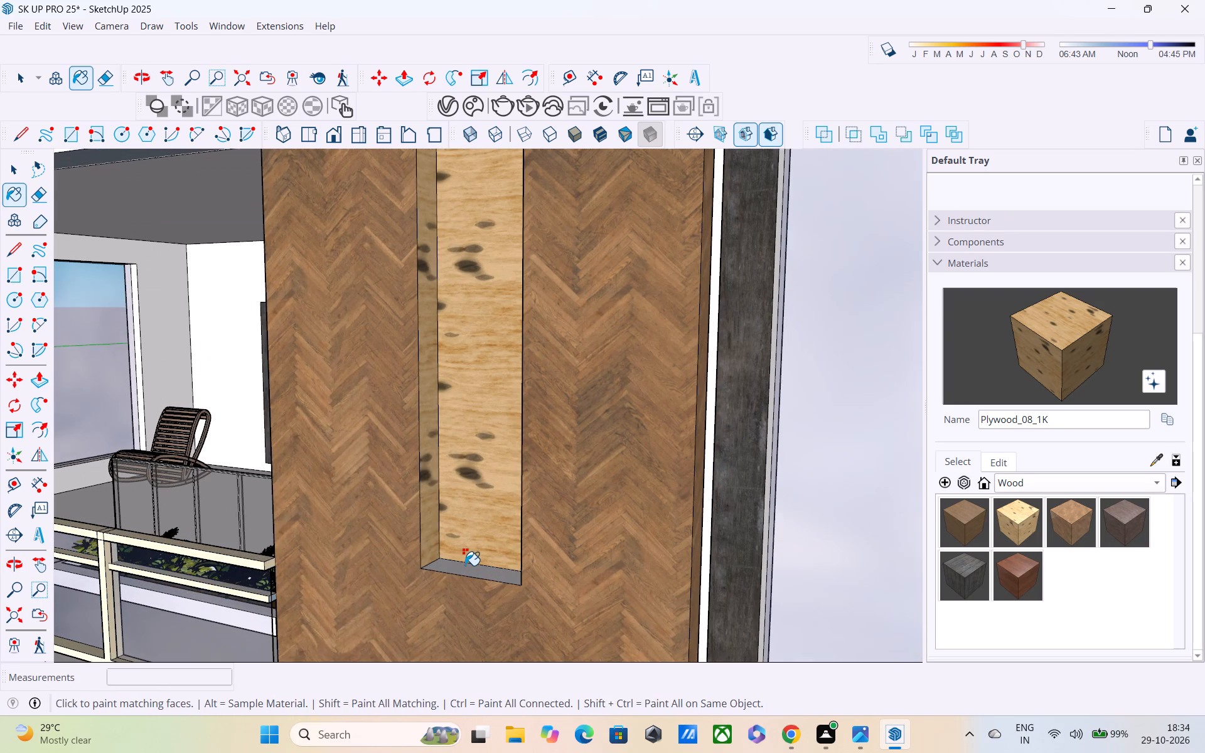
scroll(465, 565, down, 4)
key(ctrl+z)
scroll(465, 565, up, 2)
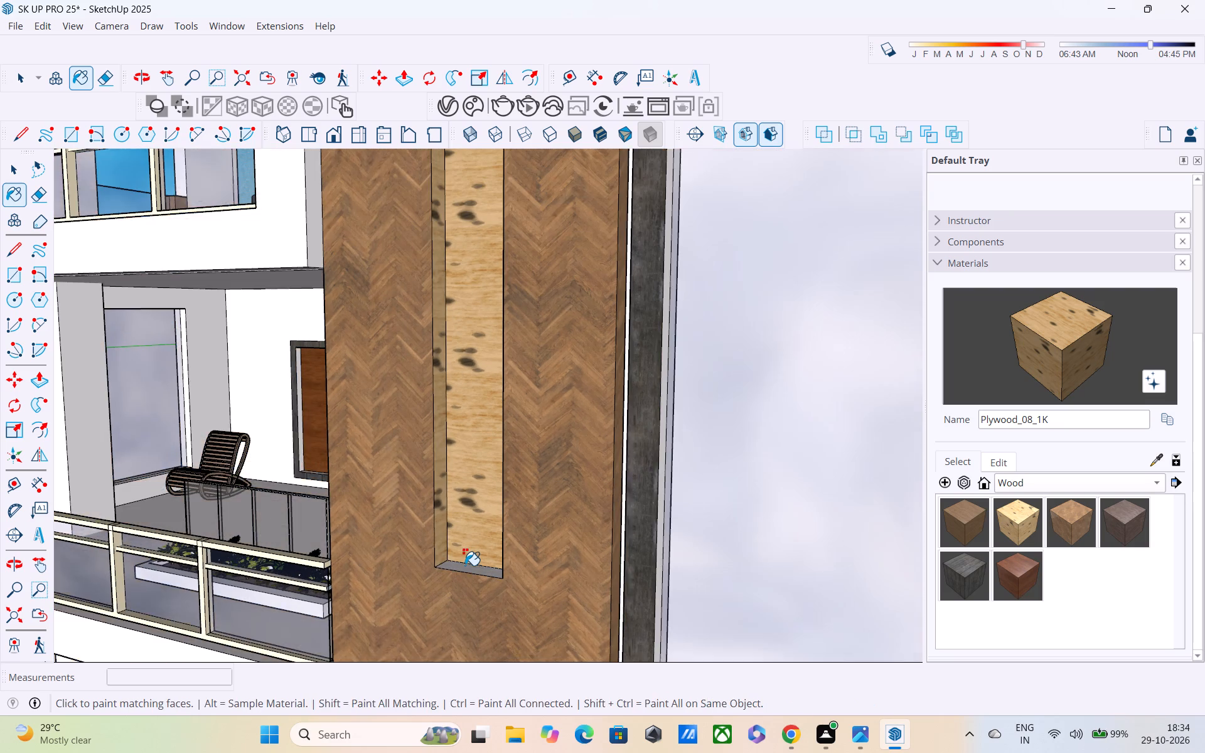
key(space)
Examine the plywood-lined recess, the herringbone wall and the balconies on the front facade.
scroll(465, 565, up, 2)
scroll(475, 563, down, 17)
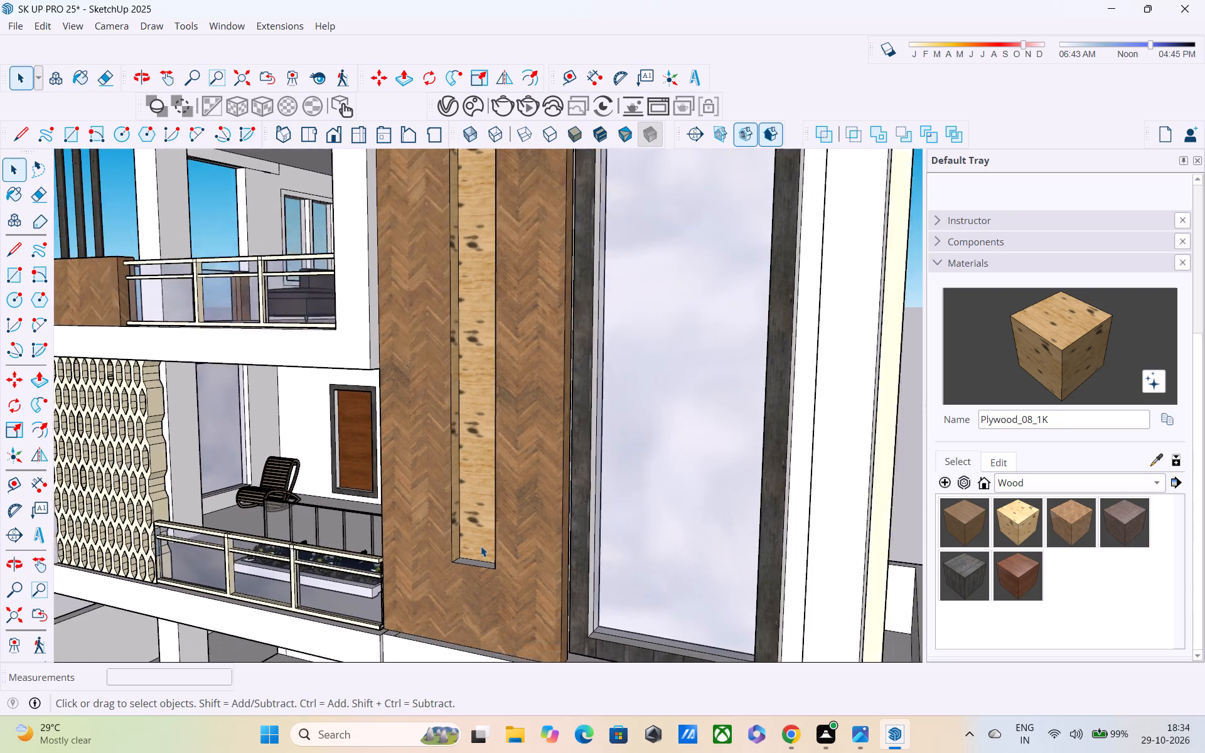
shift+middle_drag(481, 546, 488, 597)
shift+scroll(481, 546, down, 1)
shift+scroll(488, 597, up, 1)
scroll(480, 580, down, 3)
middle_drag(478, 577, 476, 474)
scroll(476, 478, down, 3)
middle_drag(473, 496, 471, 582)
scroll(468, 562, up, 1)
scroll(468, 562, down, 6)
middle_drag(467, 558, 496, 505)
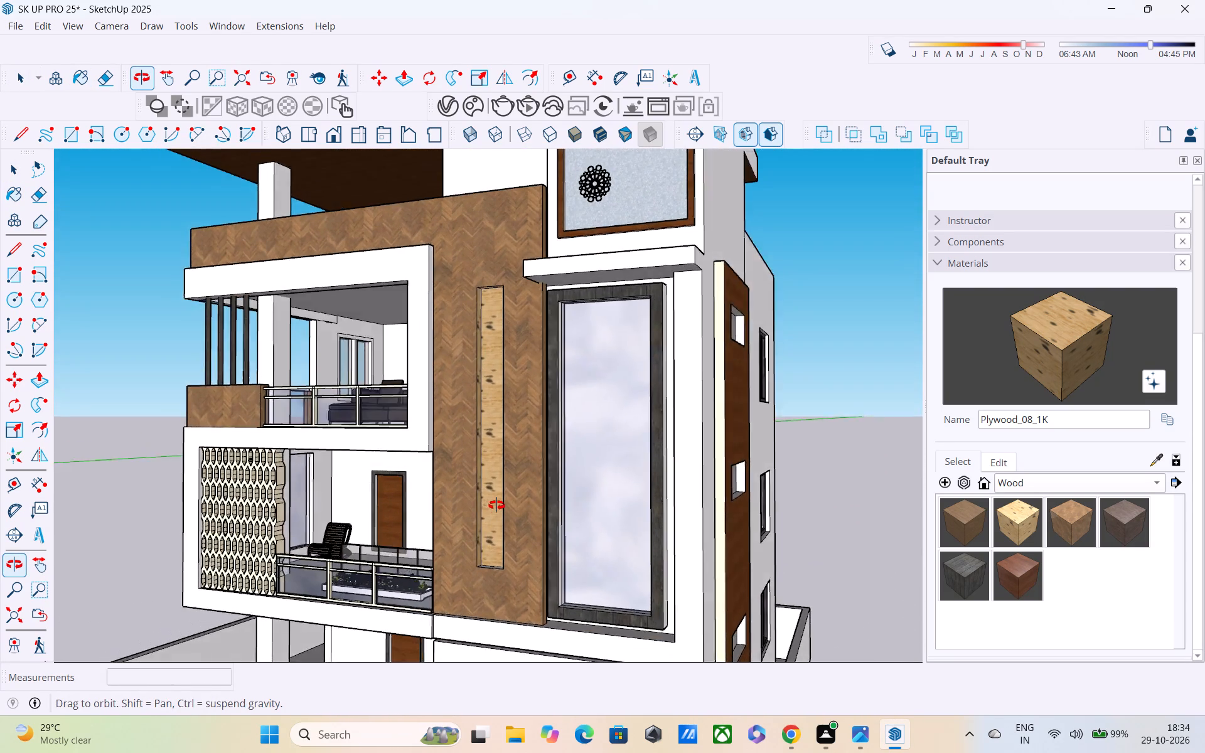
middle_drag(496, 505, 632, 548)
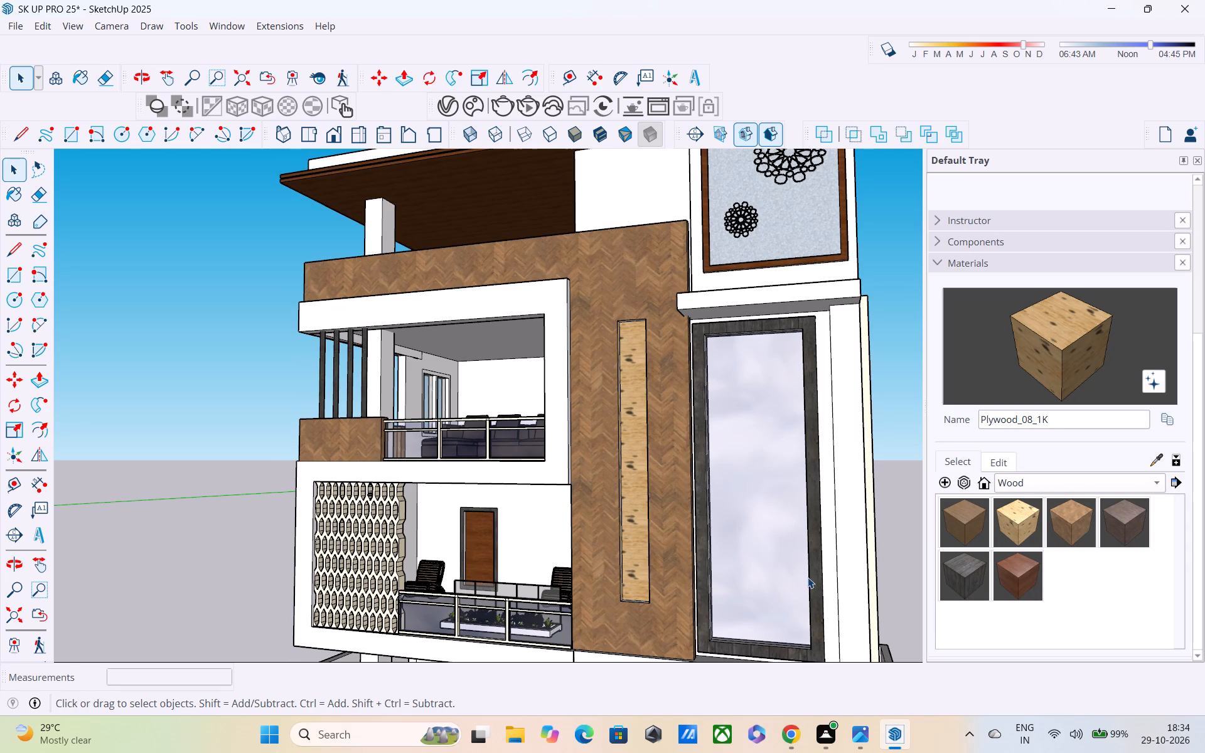
Paint the outermost vertical bar beside the upper balcony with the metal material Metal_10_1K.
click(1022, 492)
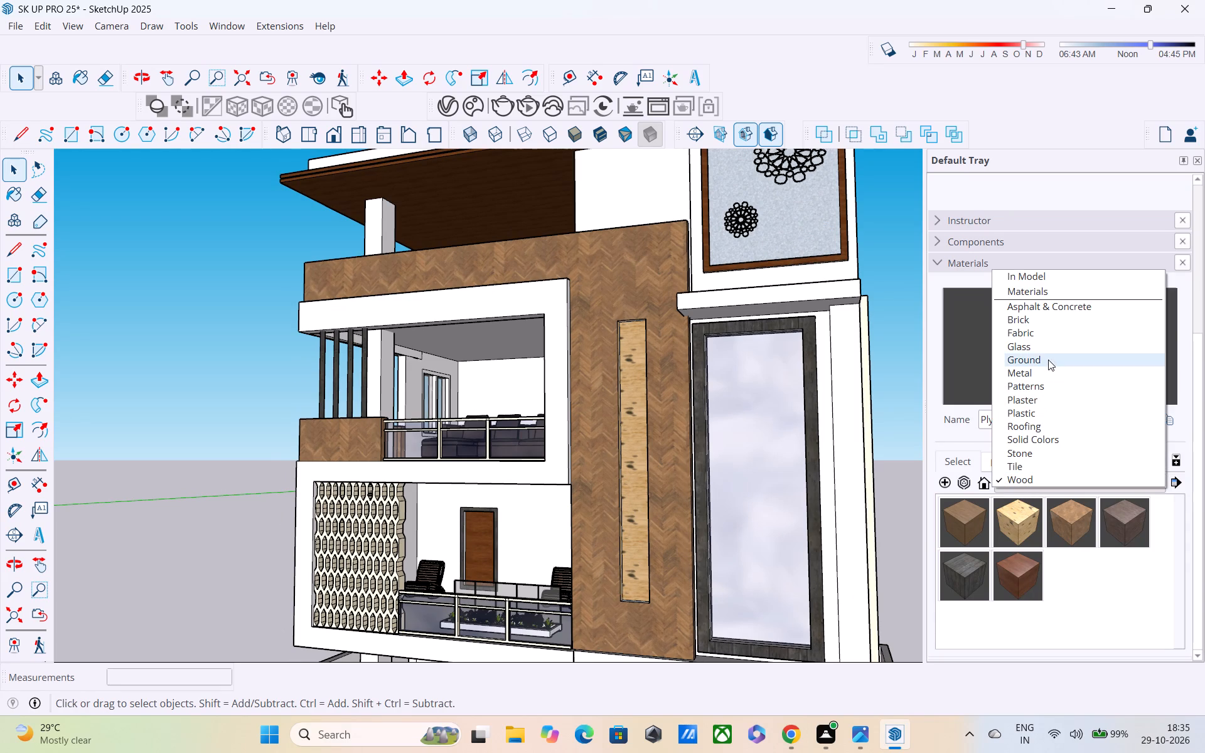
click(1050, 378)
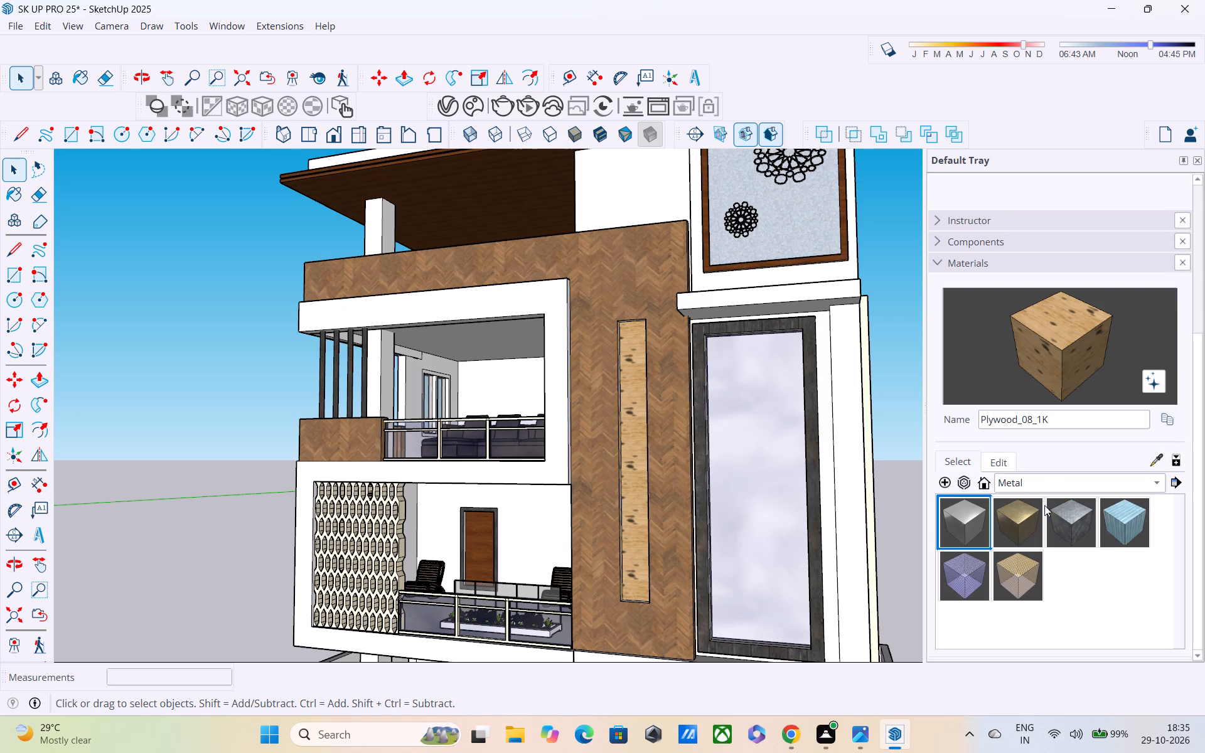
click(1024, 521)
scroll(450, 373, up, 6)
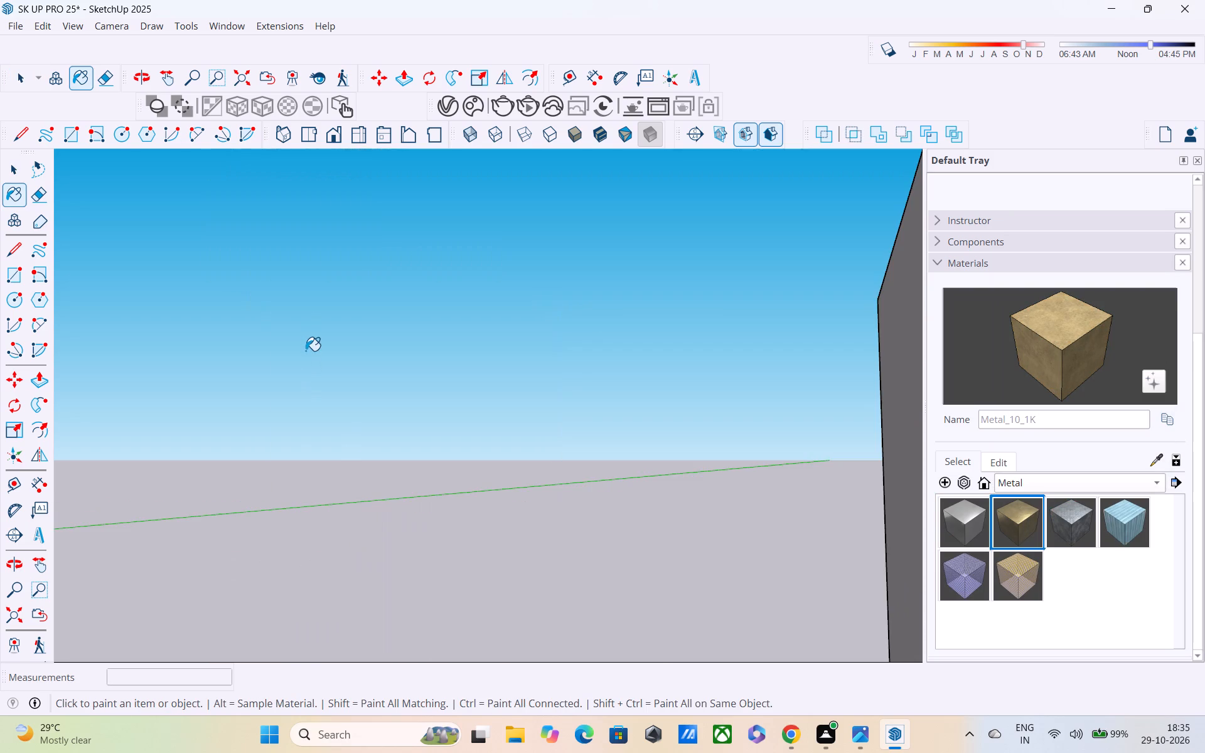
scroll(294, 364, down, 4)
click(282, 380)
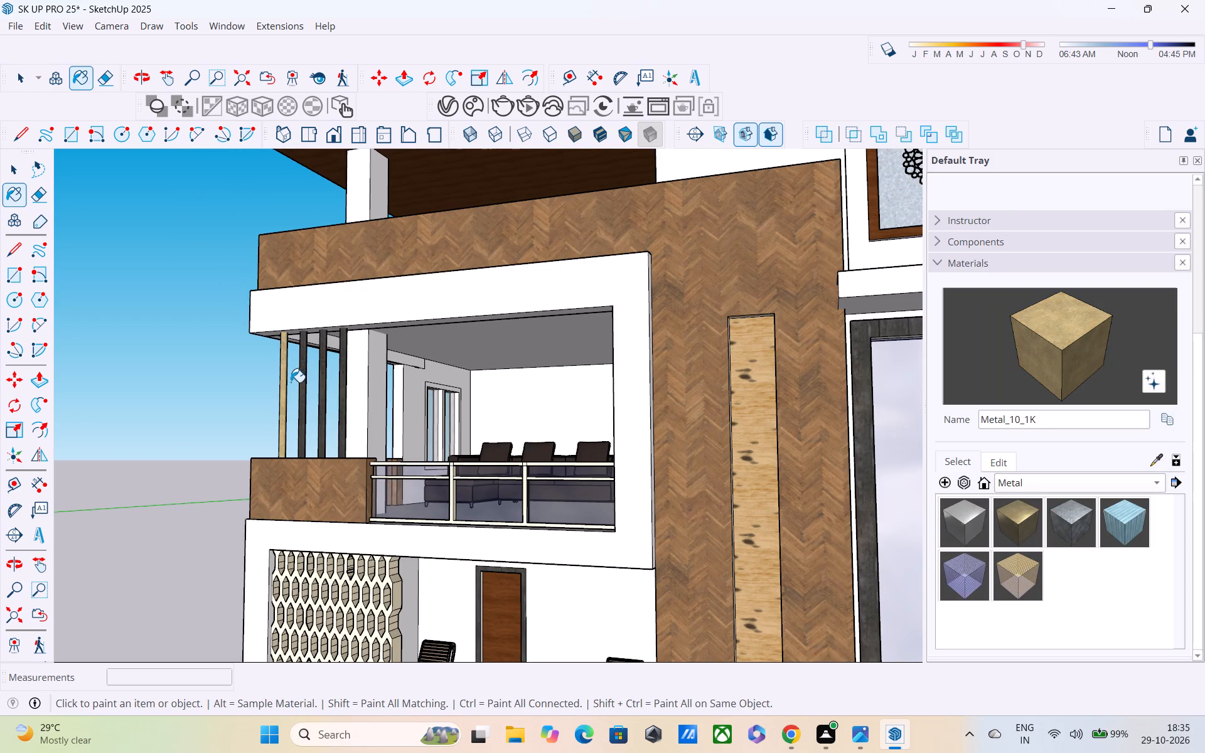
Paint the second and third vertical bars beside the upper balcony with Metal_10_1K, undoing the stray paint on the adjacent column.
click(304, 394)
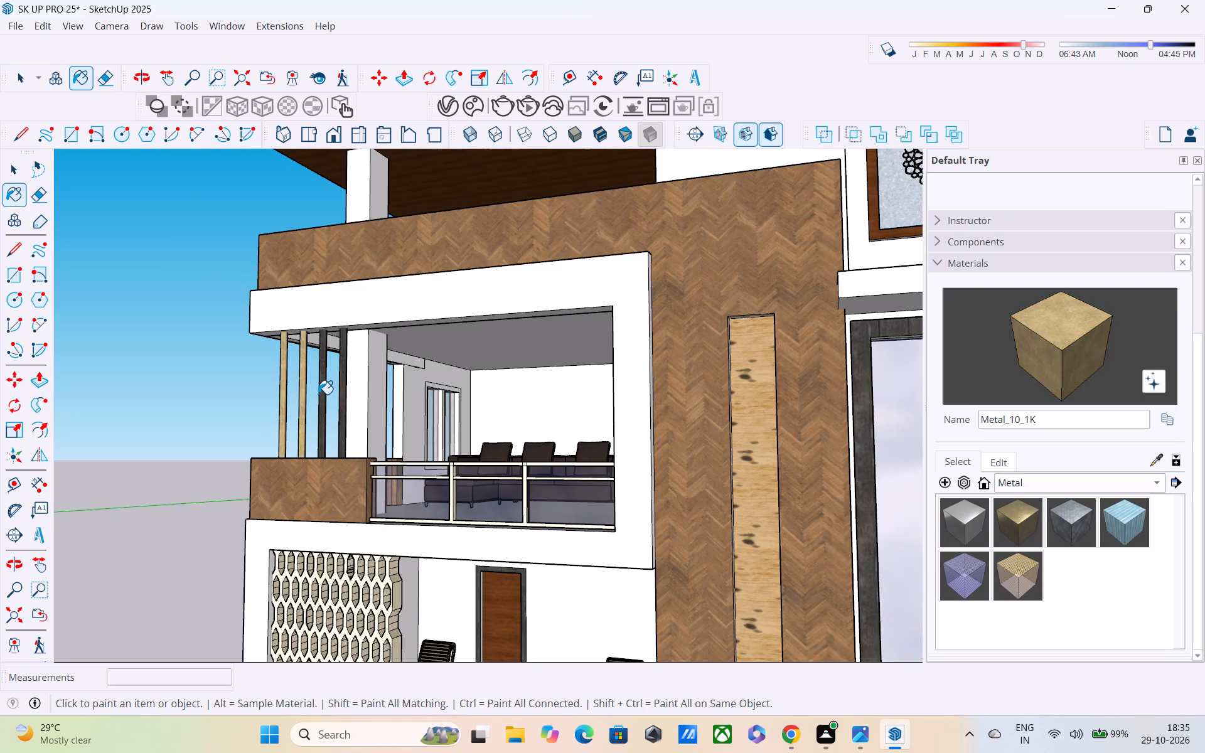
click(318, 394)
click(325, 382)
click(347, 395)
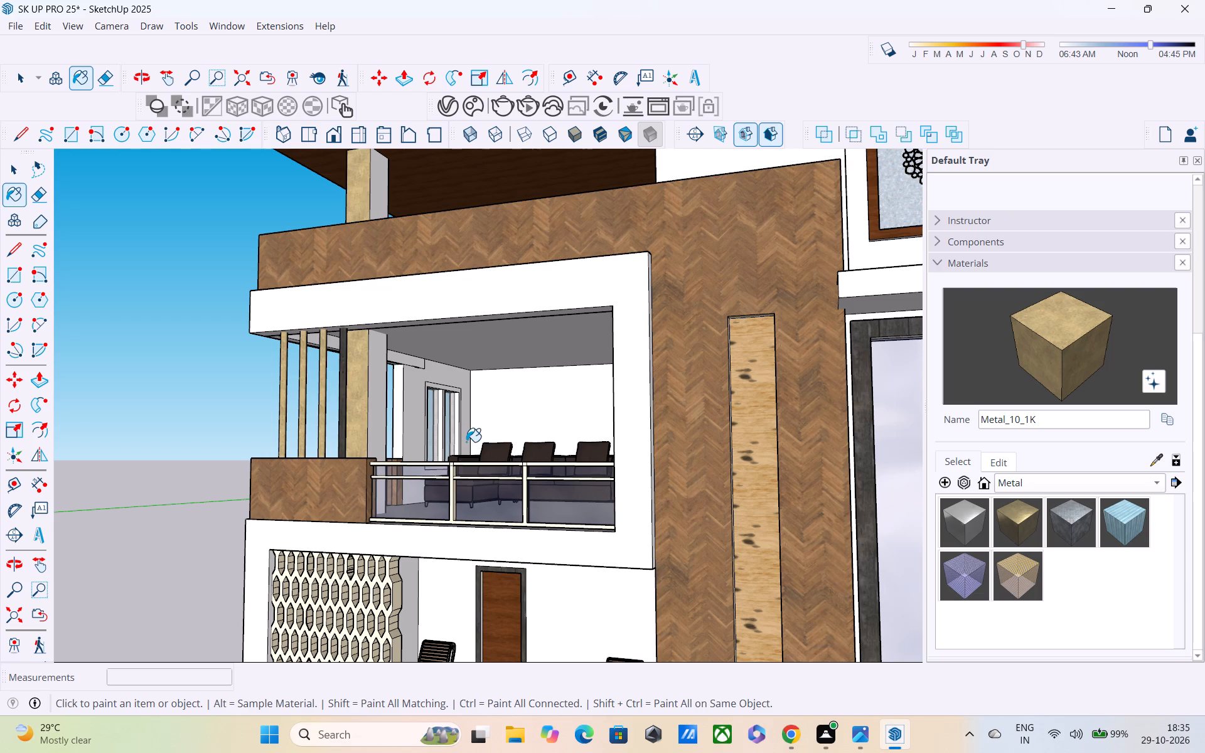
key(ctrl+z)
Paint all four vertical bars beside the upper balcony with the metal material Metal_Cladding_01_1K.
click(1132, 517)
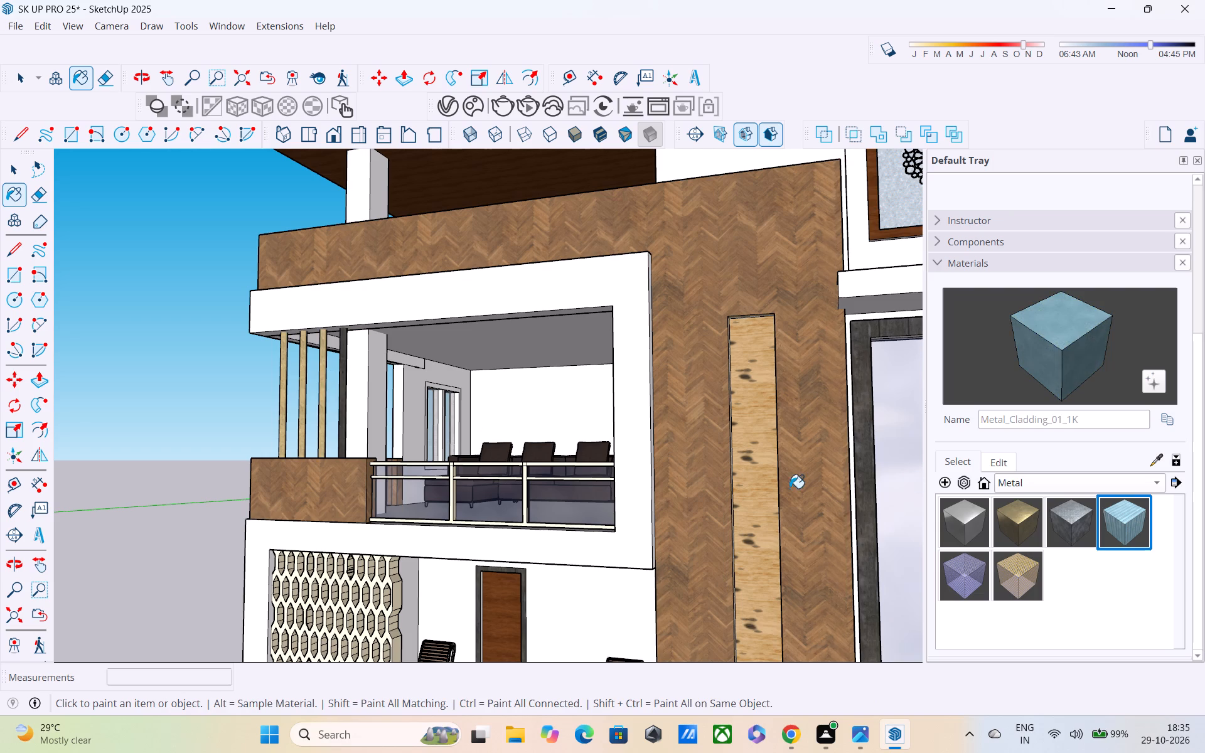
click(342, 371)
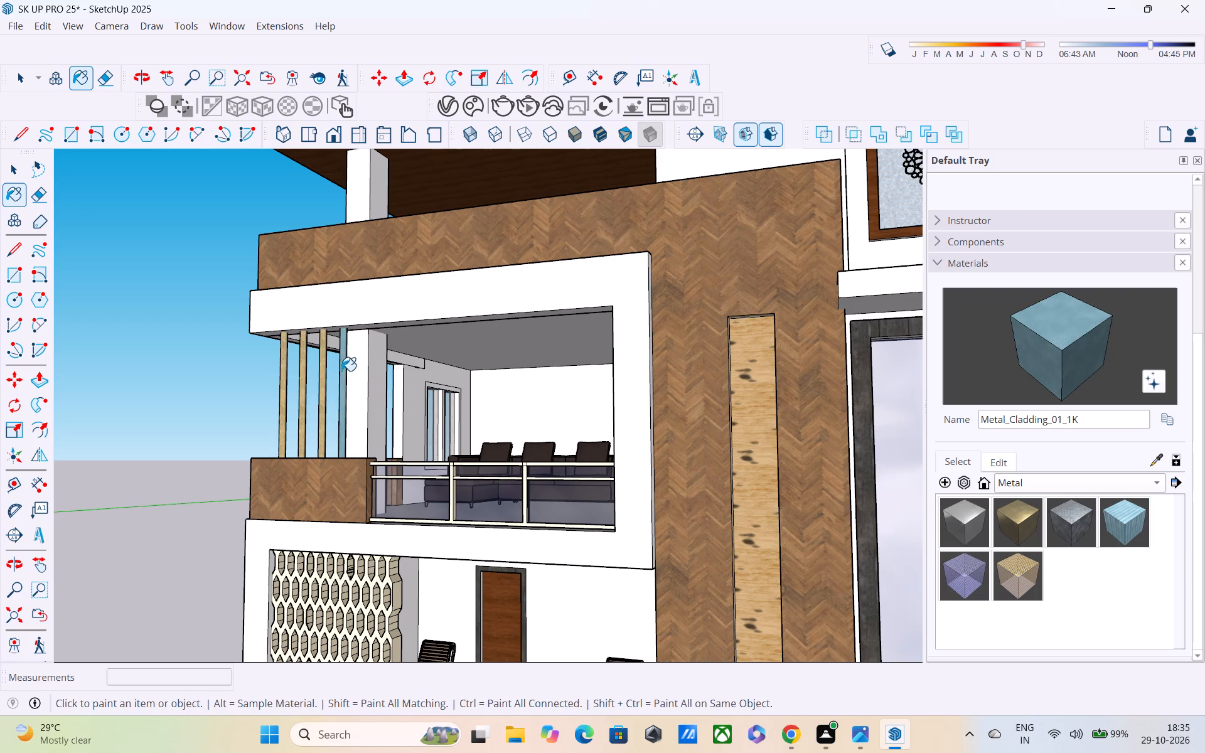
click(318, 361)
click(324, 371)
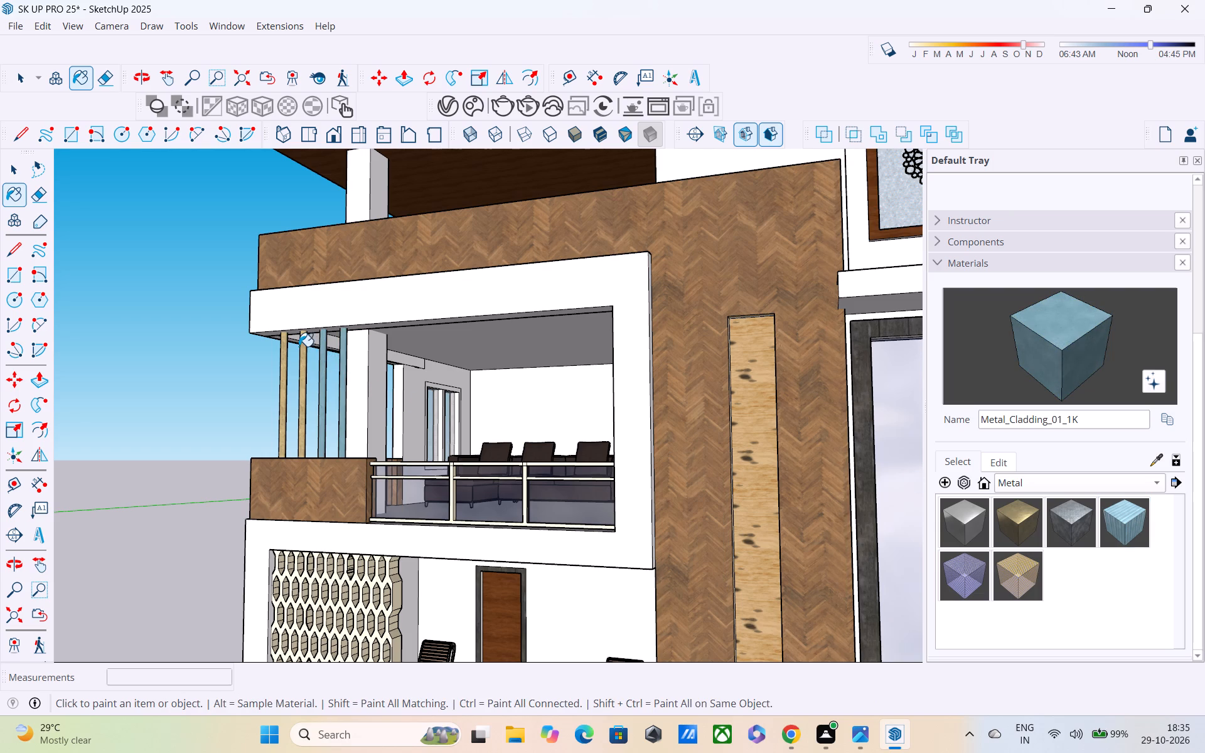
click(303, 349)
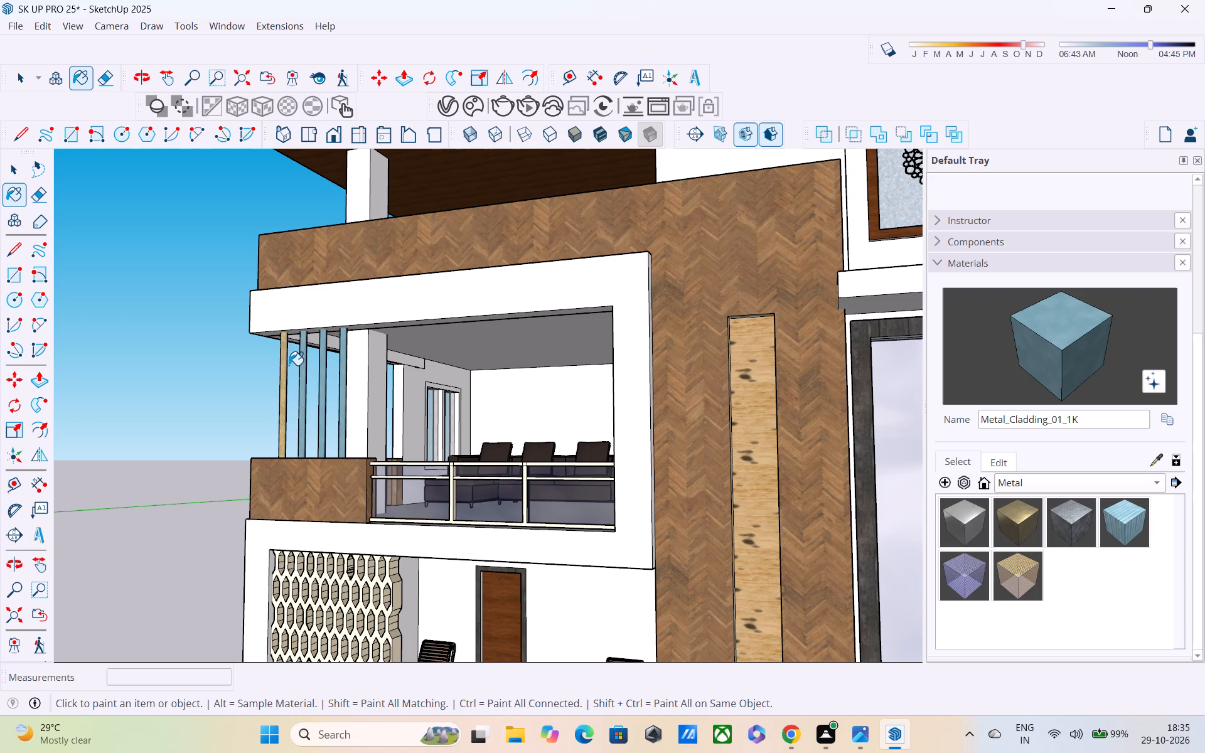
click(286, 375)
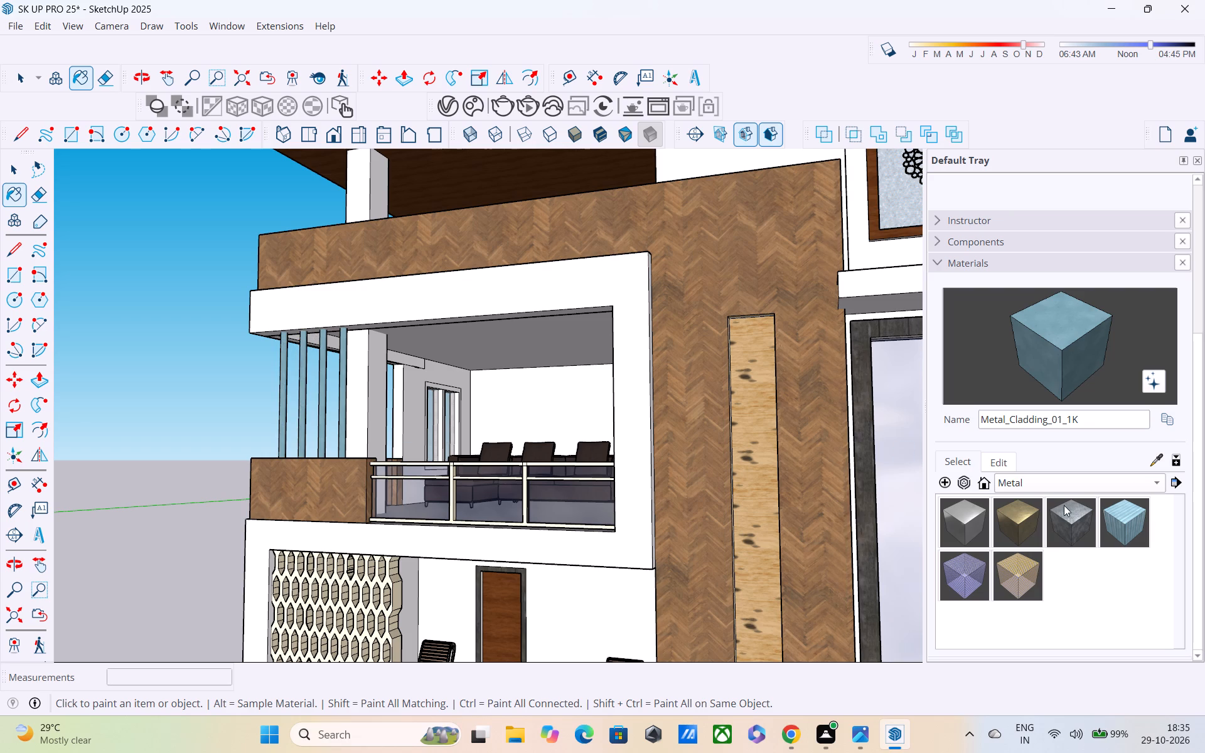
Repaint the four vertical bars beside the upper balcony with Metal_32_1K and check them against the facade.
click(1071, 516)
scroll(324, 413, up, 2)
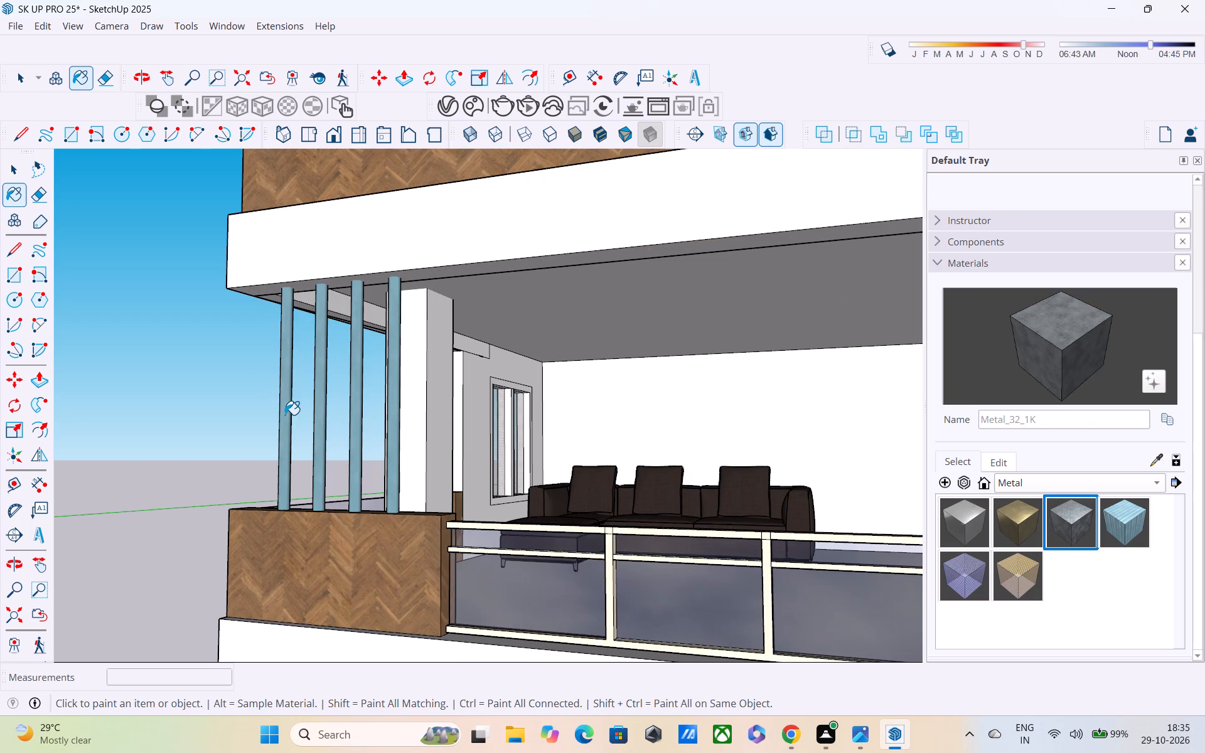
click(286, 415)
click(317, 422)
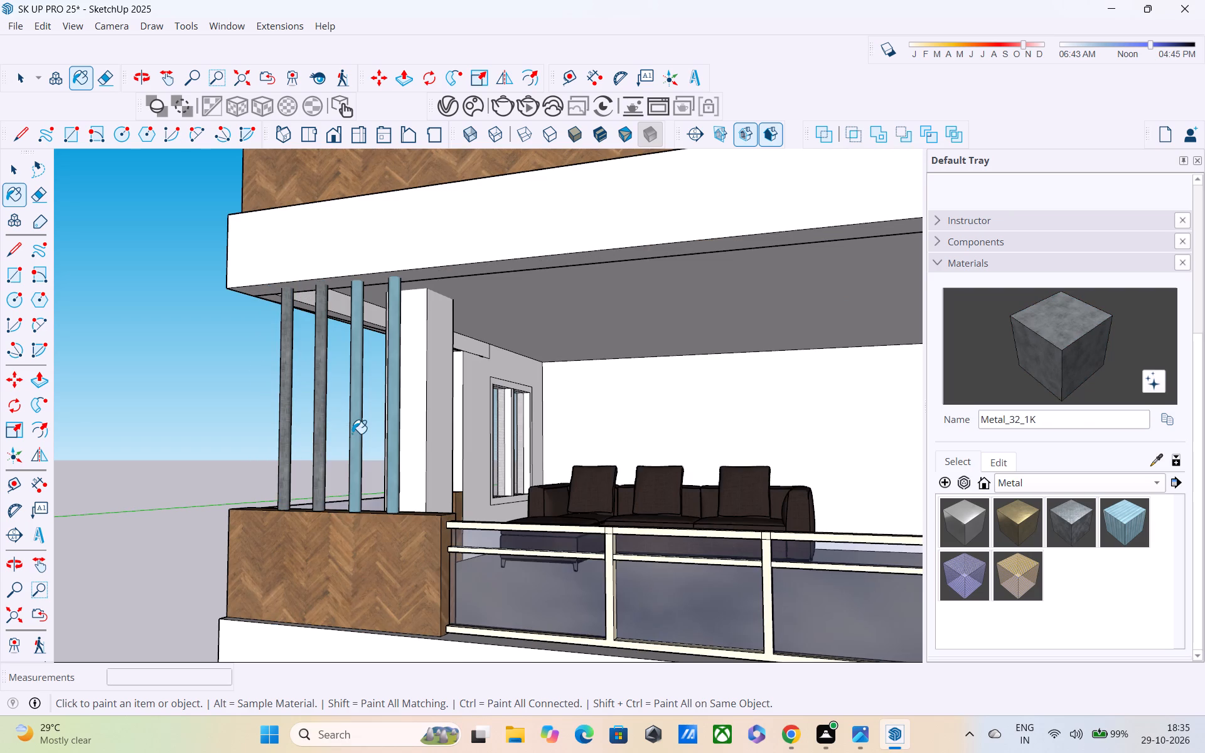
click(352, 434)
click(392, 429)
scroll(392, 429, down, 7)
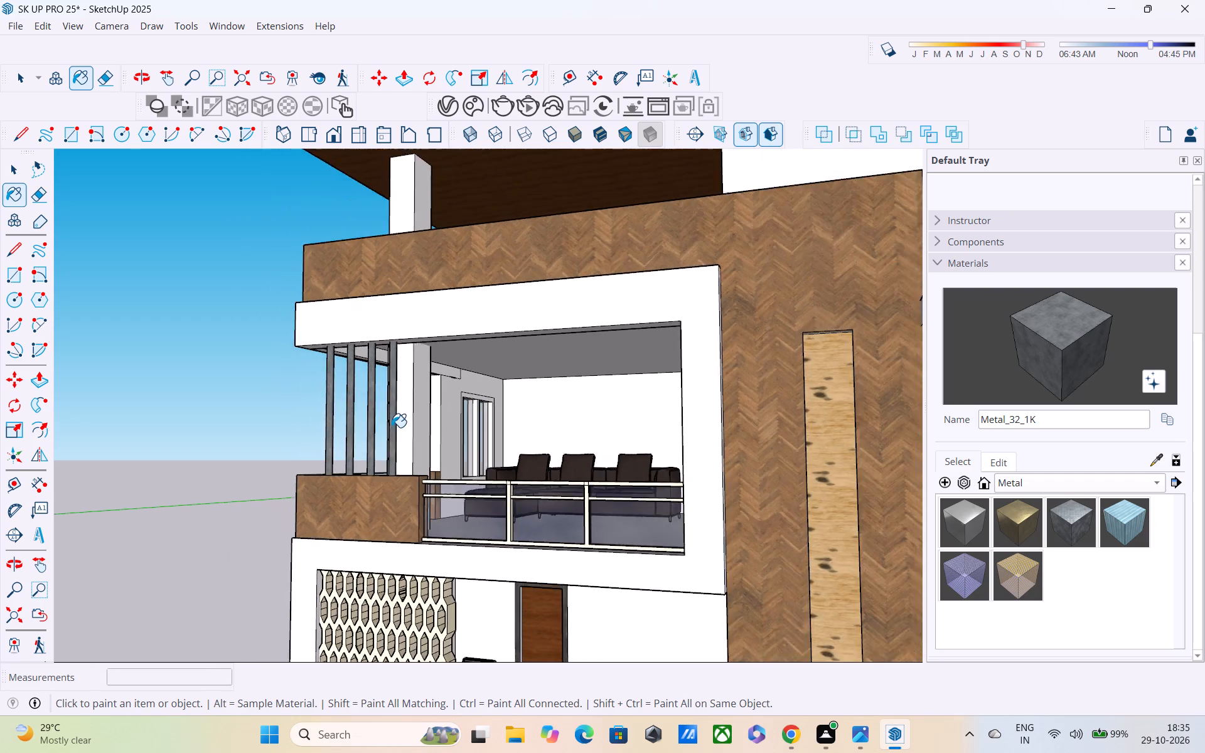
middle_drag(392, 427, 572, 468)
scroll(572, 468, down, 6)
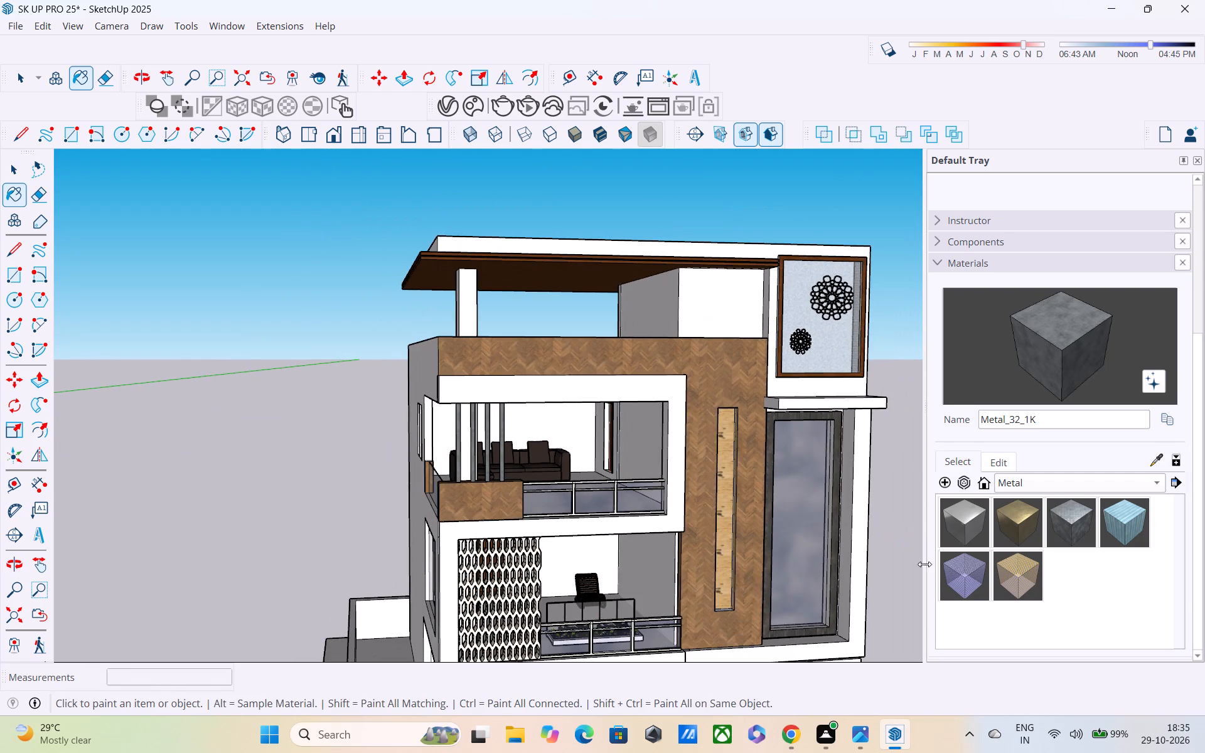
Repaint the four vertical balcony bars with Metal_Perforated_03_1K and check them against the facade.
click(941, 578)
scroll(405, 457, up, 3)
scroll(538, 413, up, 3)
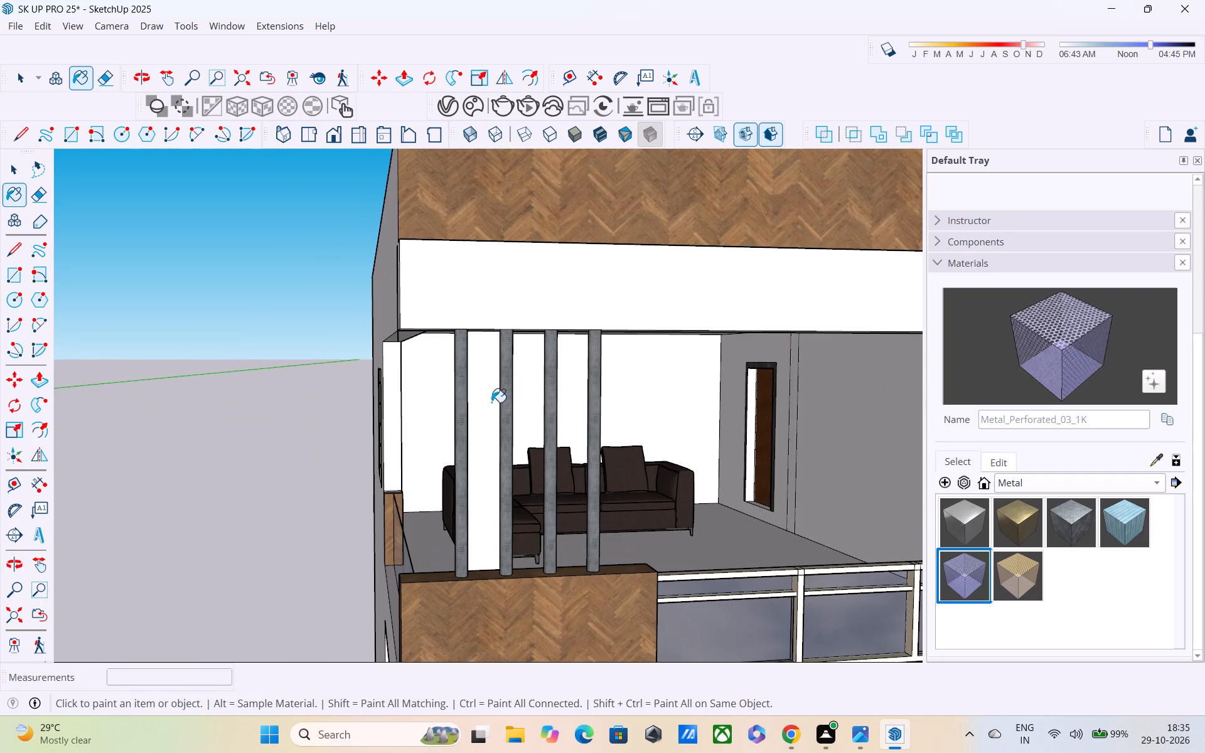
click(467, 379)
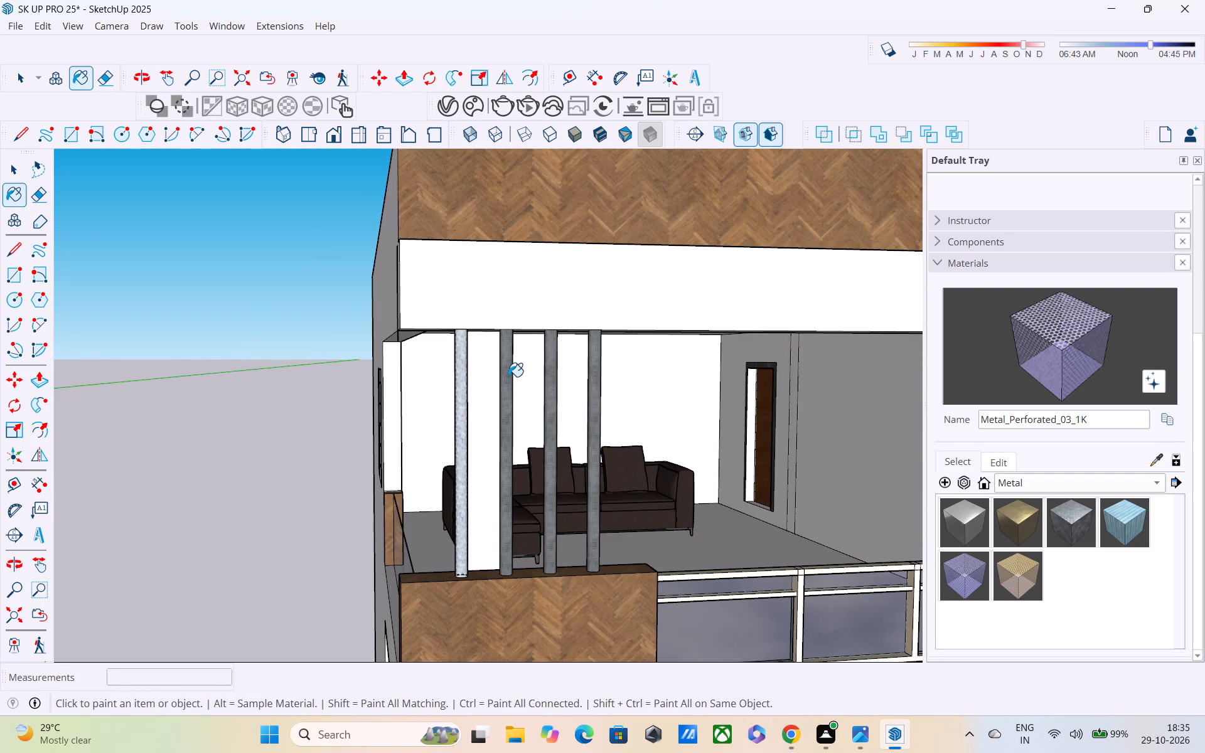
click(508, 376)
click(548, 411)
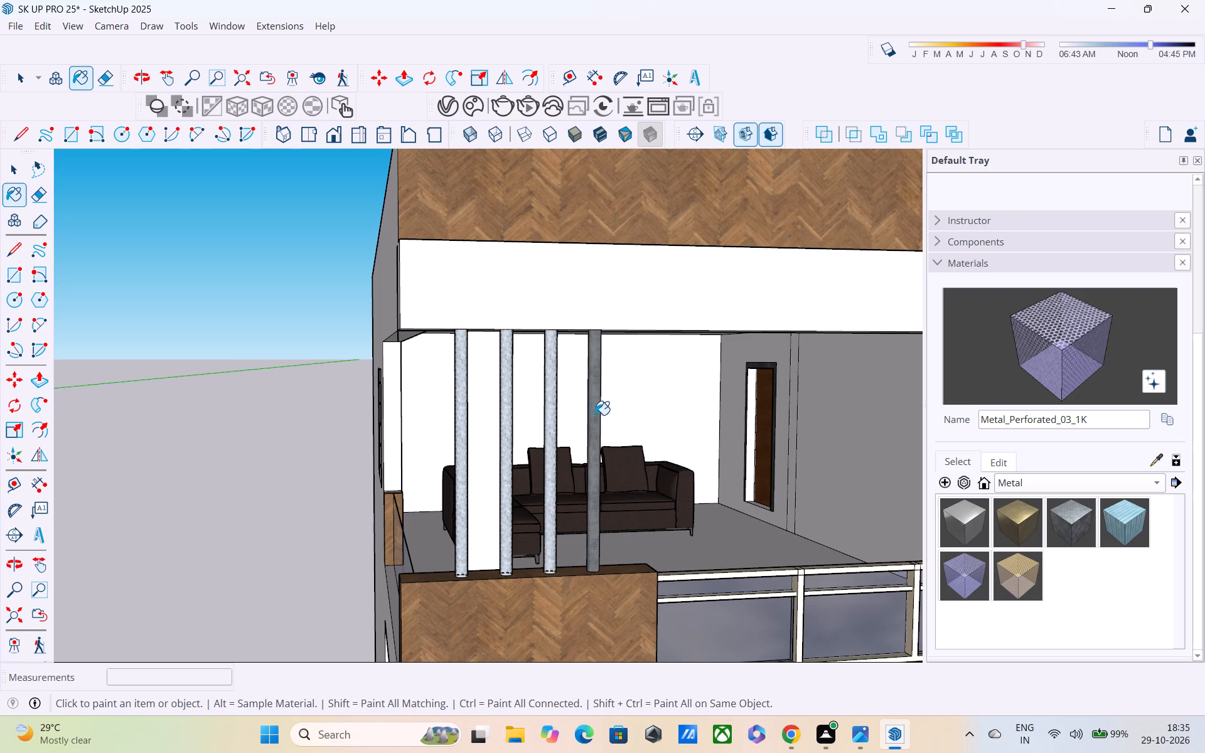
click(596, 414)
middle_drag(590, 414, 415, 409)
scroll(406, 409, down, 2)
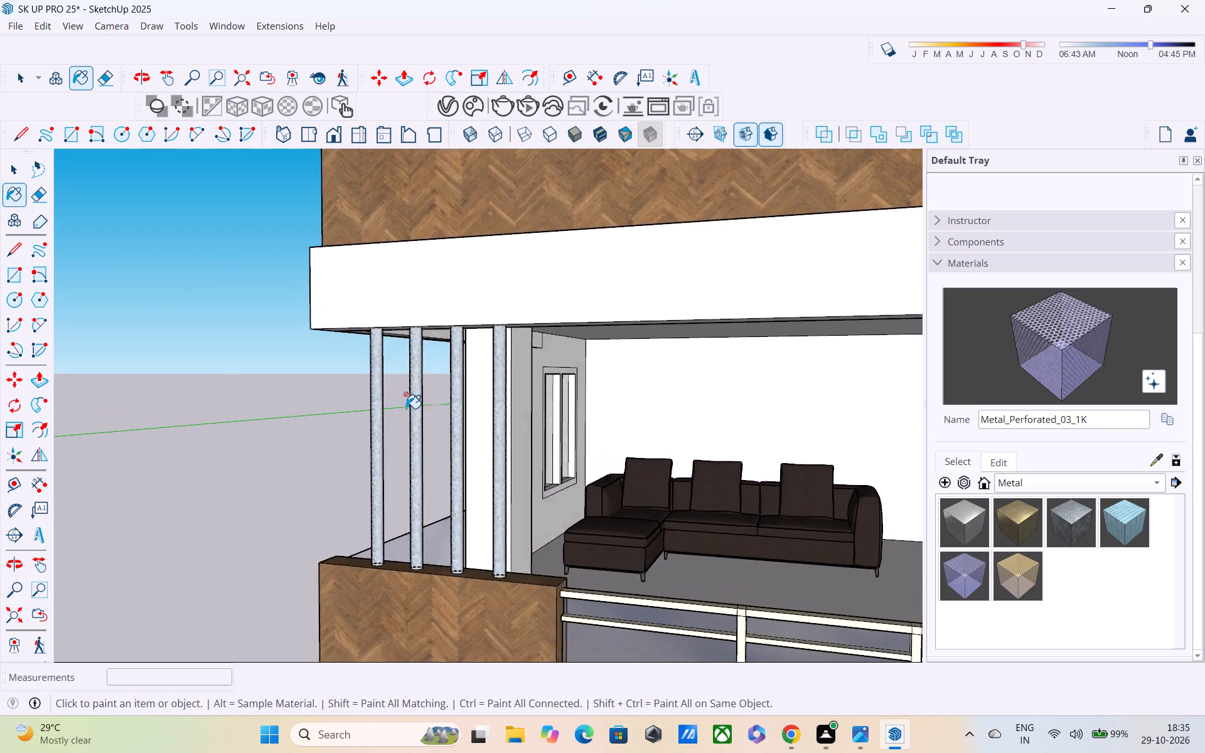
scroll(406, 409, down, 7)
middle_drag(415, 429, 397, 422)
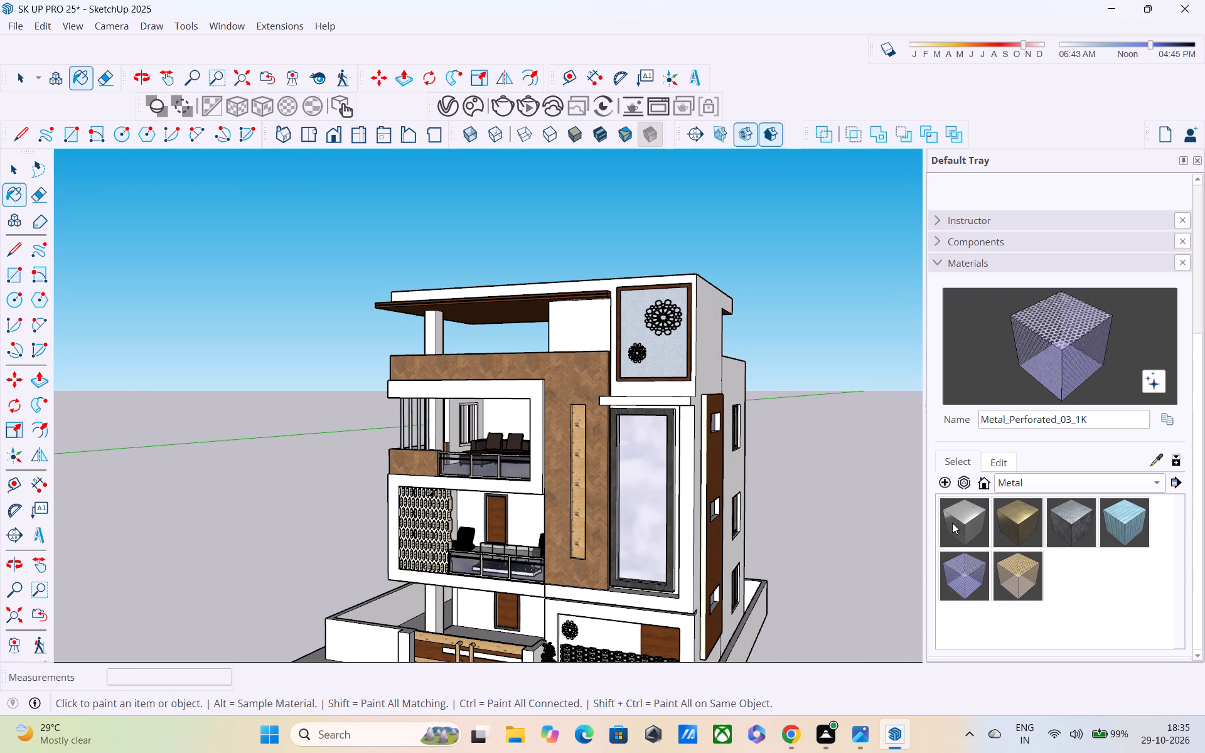
Repaint the four vertical bars beside the upper balcony with the metal material Metal_06_1K.
click(954, 523)
scroll(628, 520, up, 4)
scroll(297, 376, up, 3)
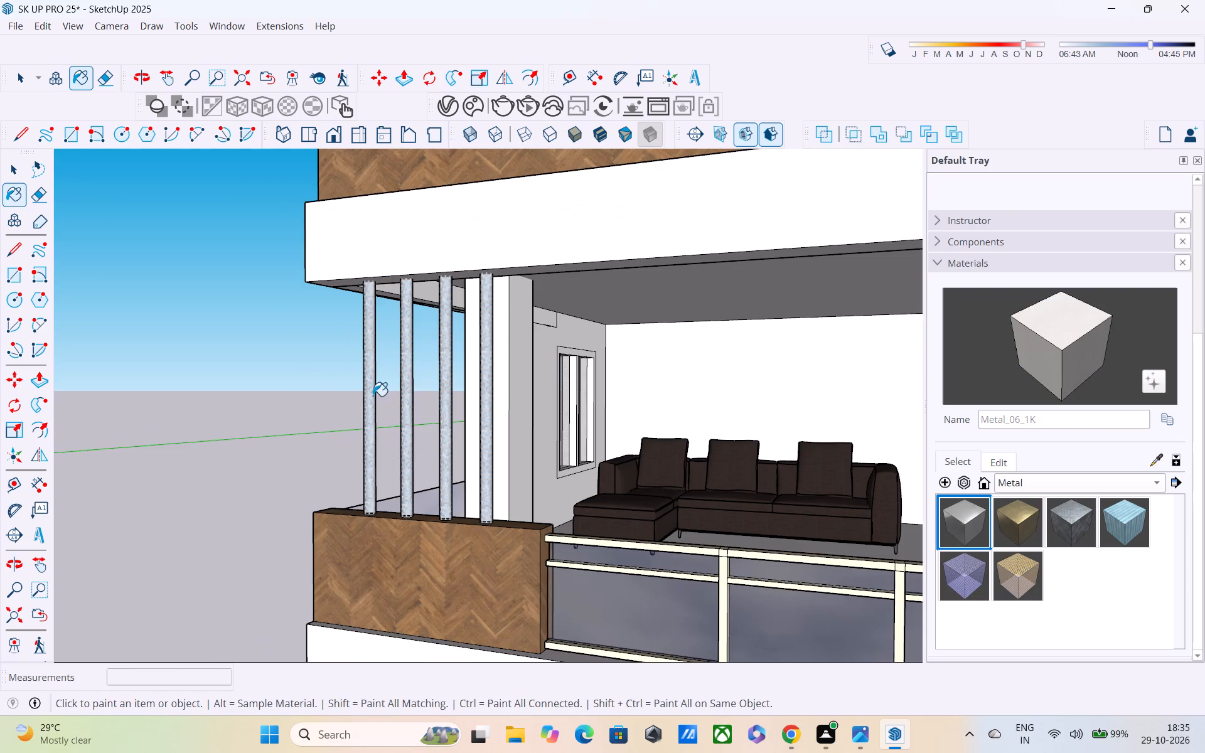
click(365, 376)
click(406, 390)
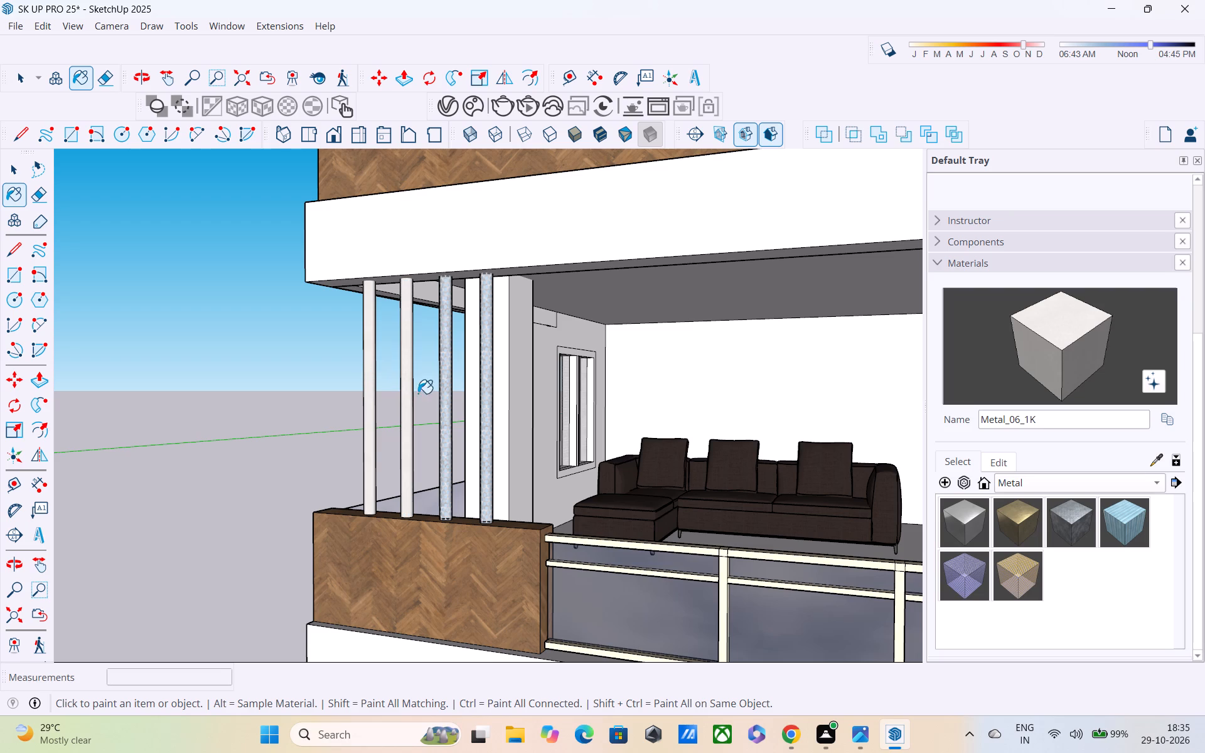
click(441, 402)
click(487, 415)
scroll(487, 412, down, 4)
key(space)
Check the repainted balcony bars on the front facade and save the model.
middle_drag(368, 450, 503, 467)
scroll(491, 470, down, 6)
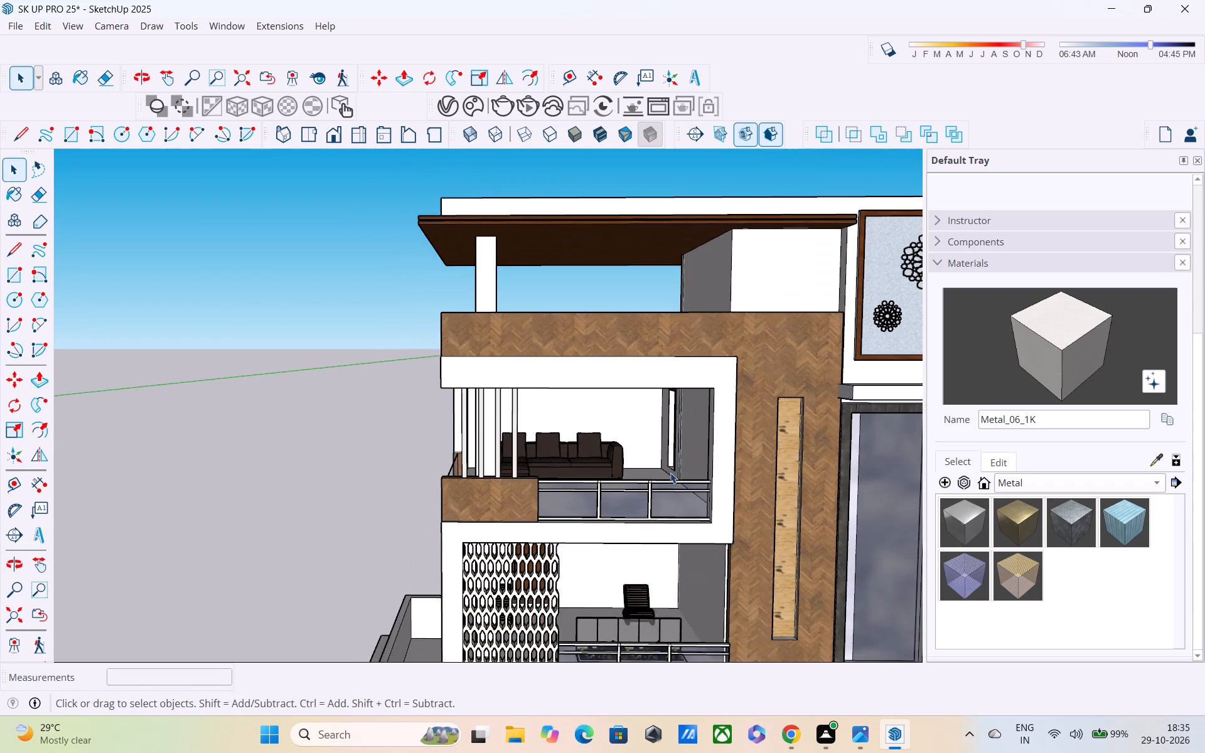
middle_drag(670, 473, 478, 485)
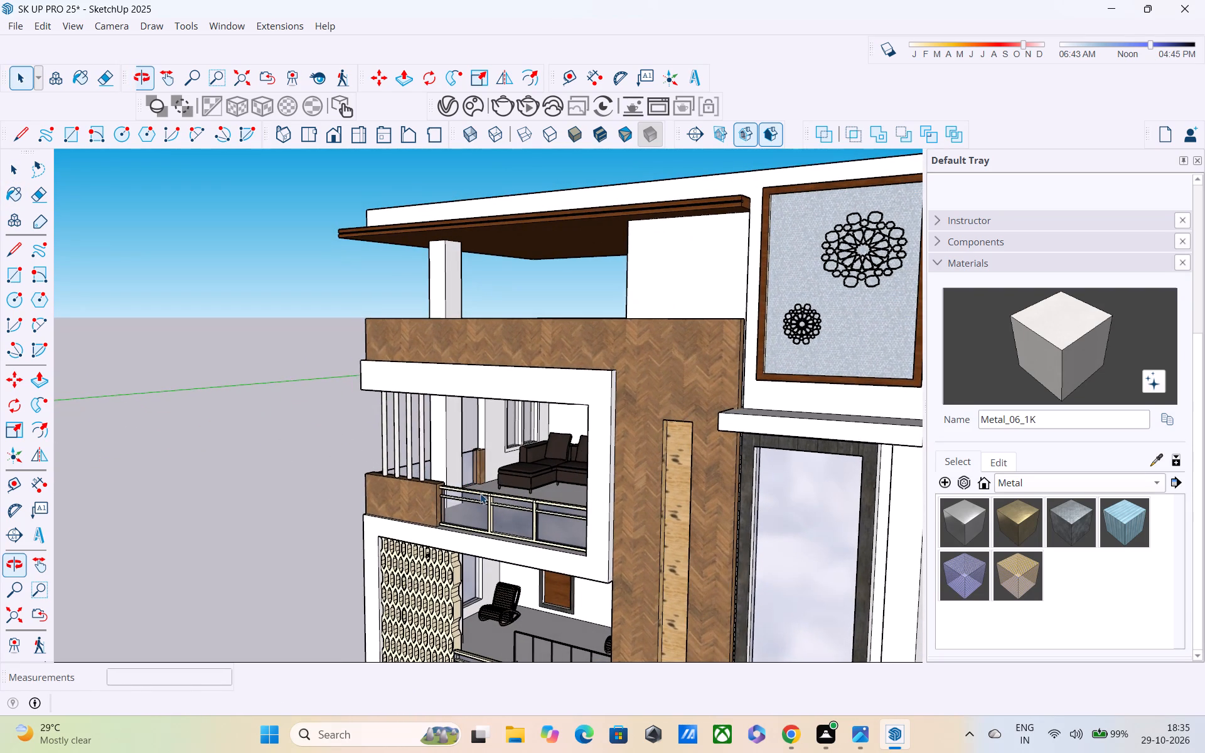
scroll(276, 709, down, 3)
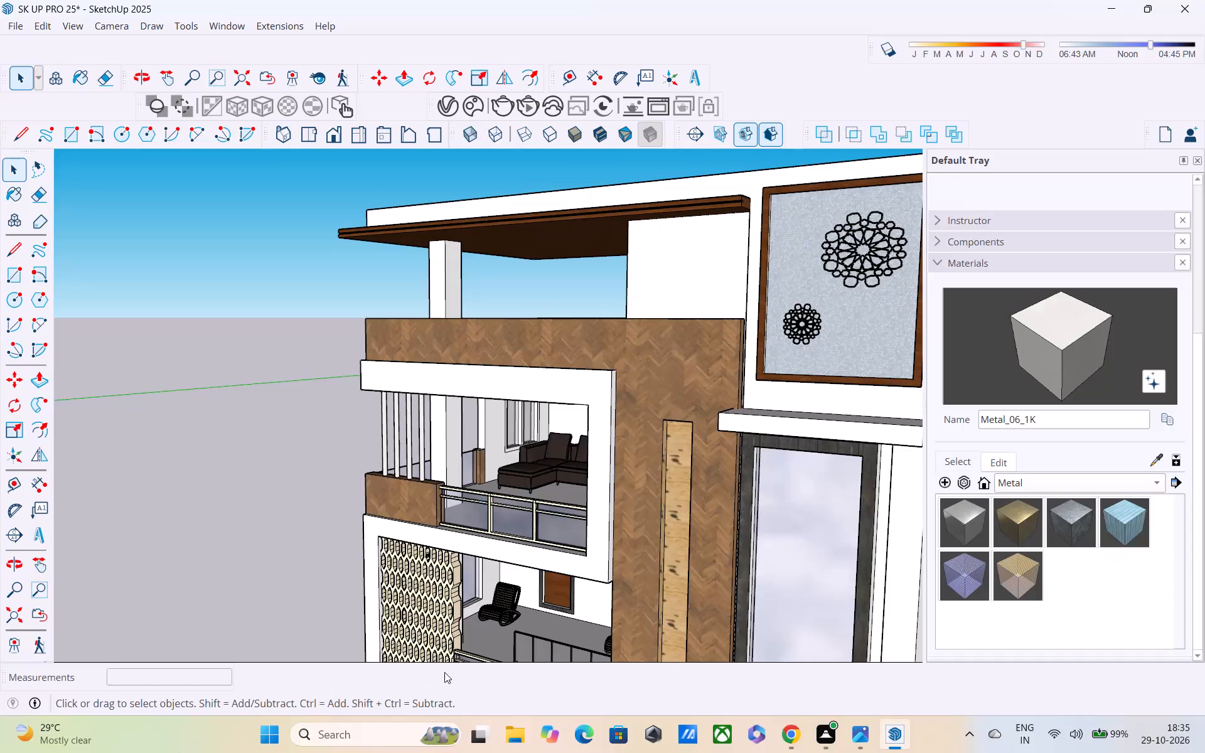
scroll(530, 609, down, 3)
middle_drag(531, 576, 550, 456)
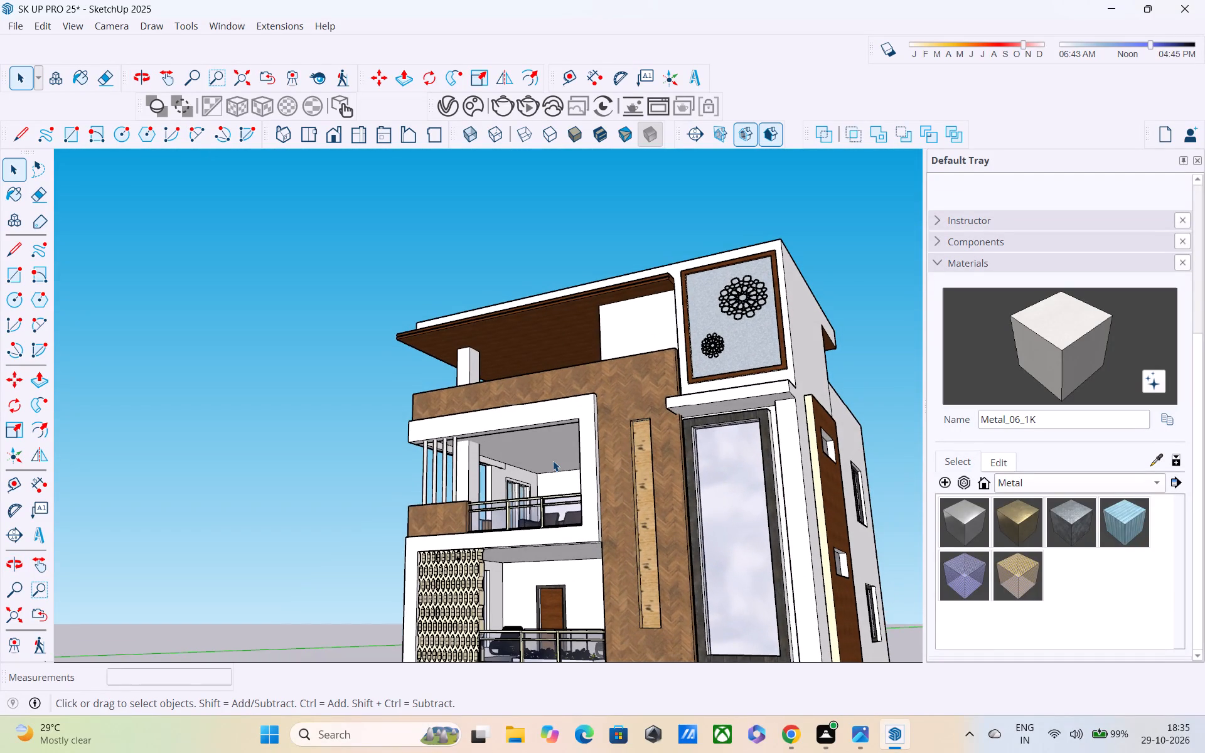
key(ctrl+s)
click(557, 478)
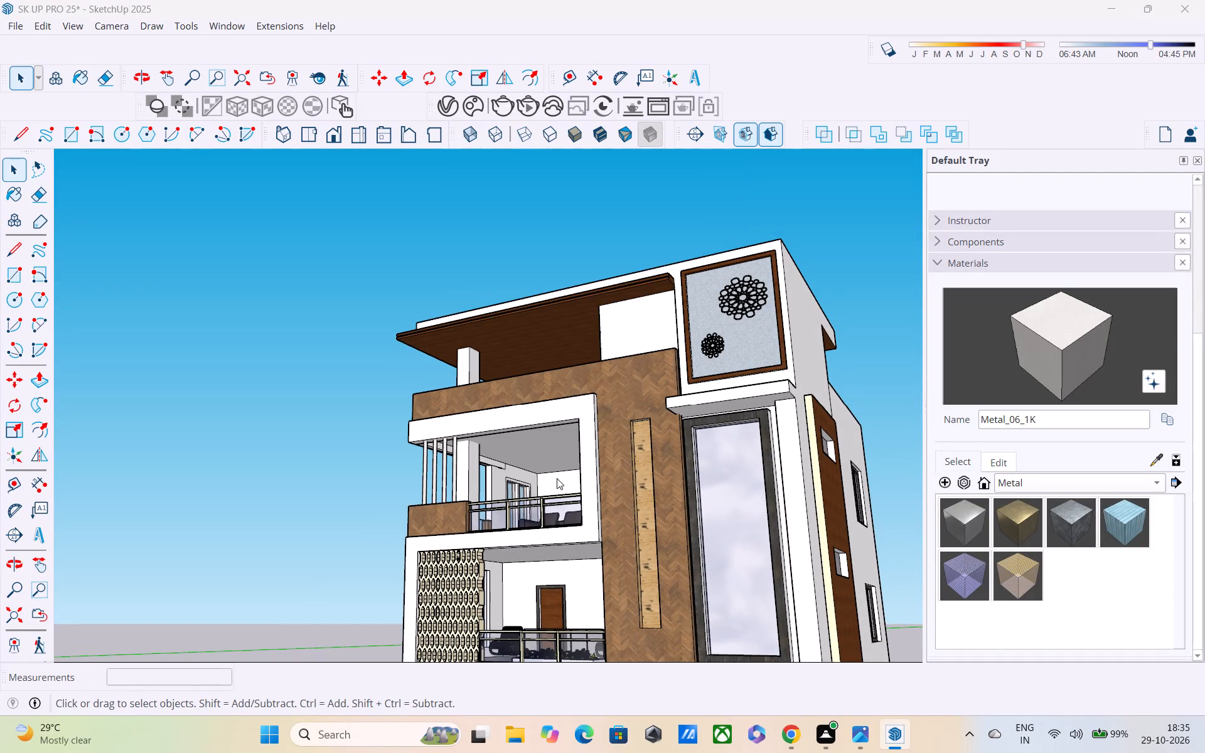
Examine the whole house exterior from the front and side, including the balconies, gate, planter and boundary wall.
scroll(557, 483, down, 8)
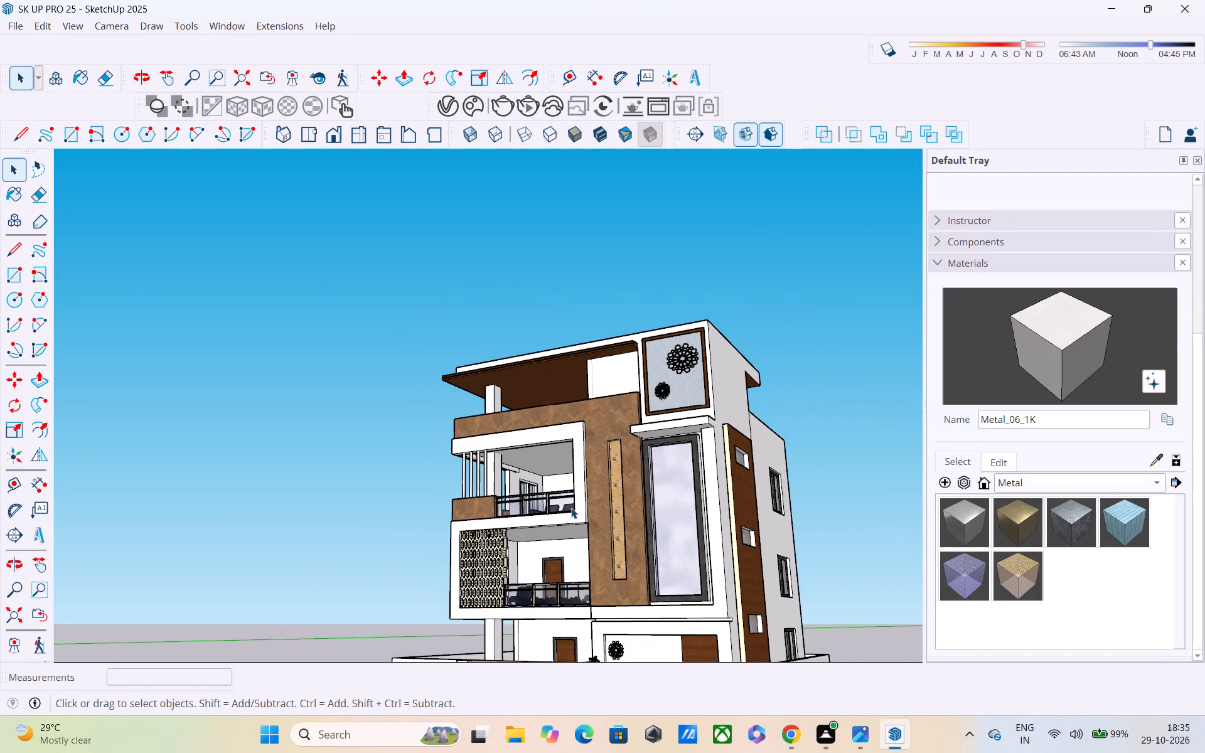
scroll(575, 513, down, 3)
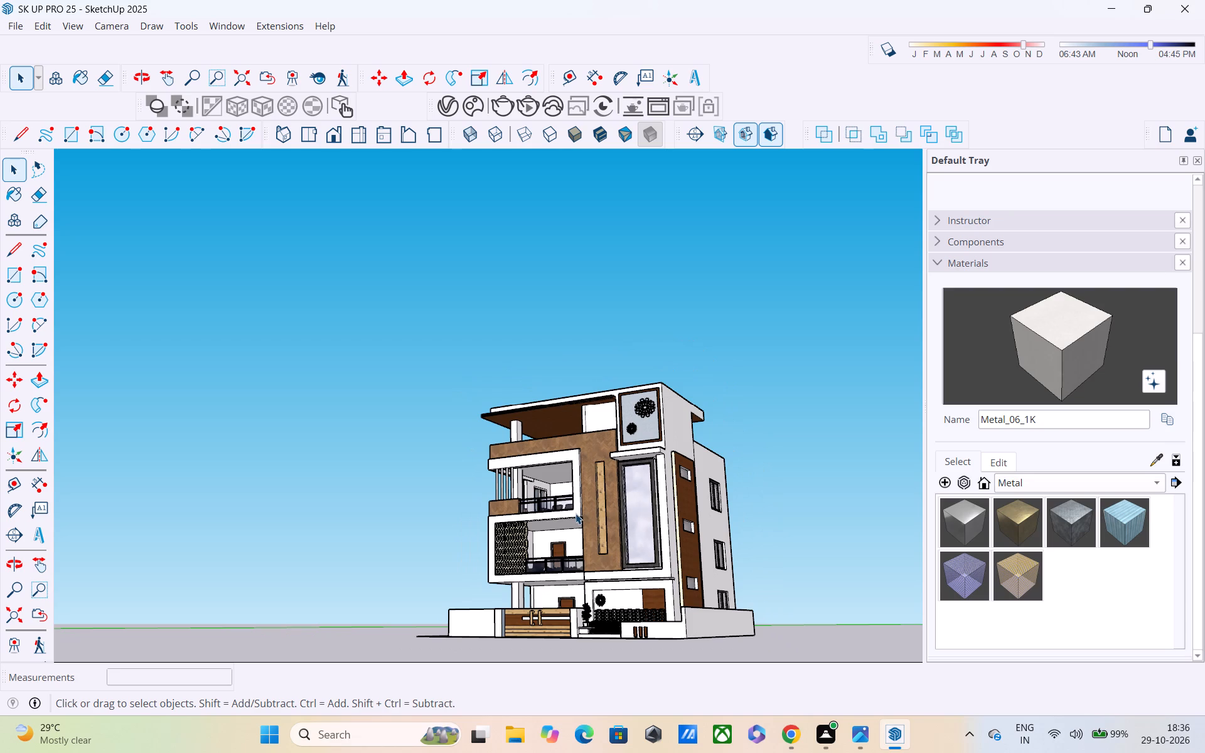
shift+middle_drag(576, 538, 561, 462)
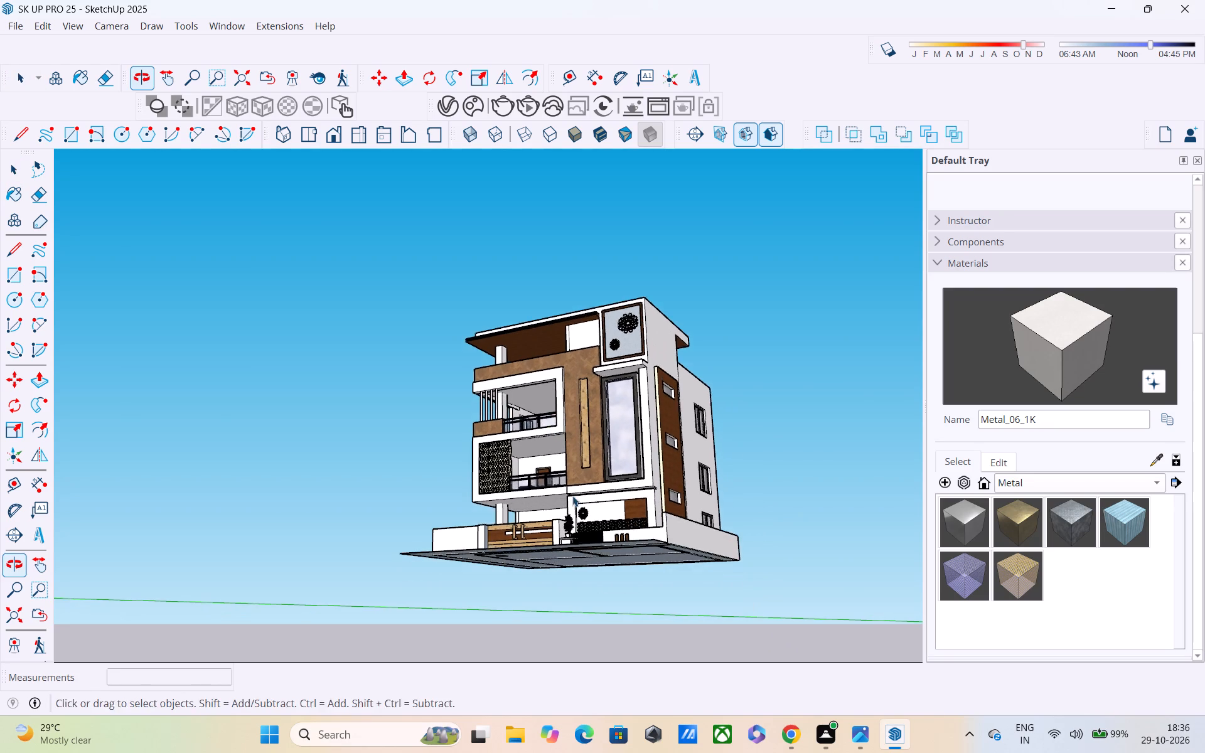
middle_drag(586, 511, 622, 591)
scroll(622, 591, up, 16)
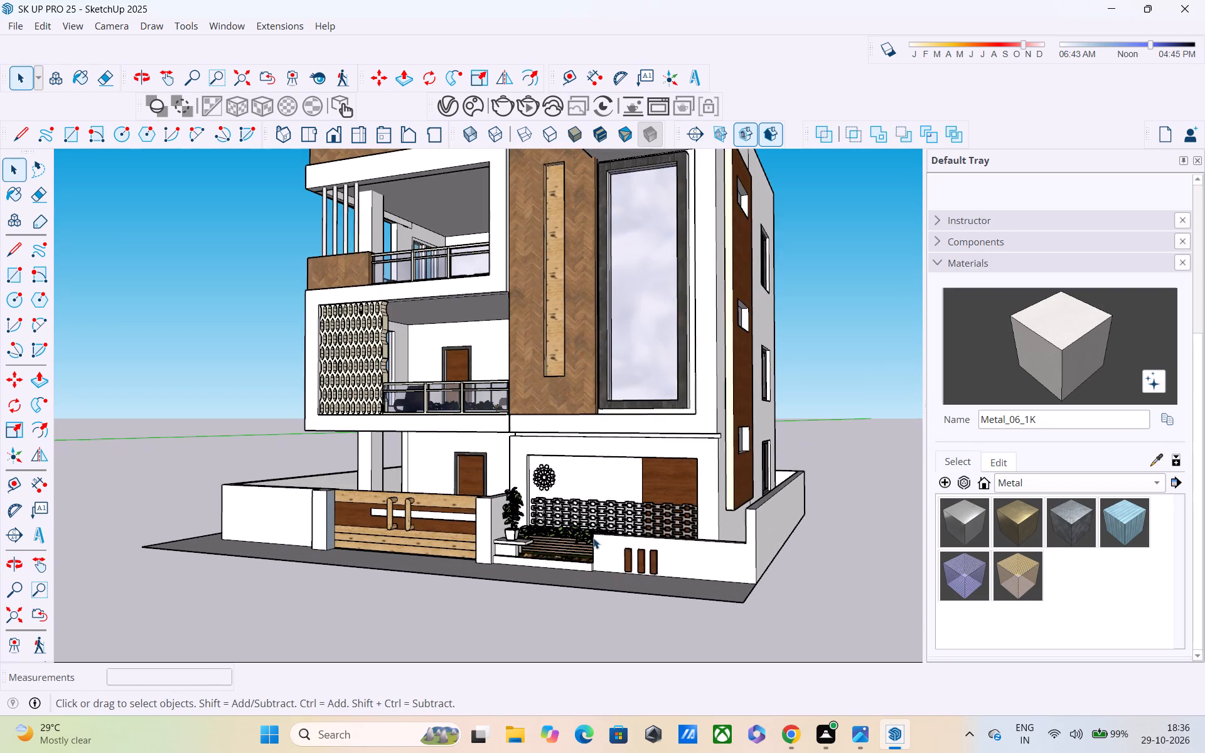
middle_drag(591, 538, 527, 660)
scroll(527, 631, down, 4)
middle_drag(527, 627, 504, 615)
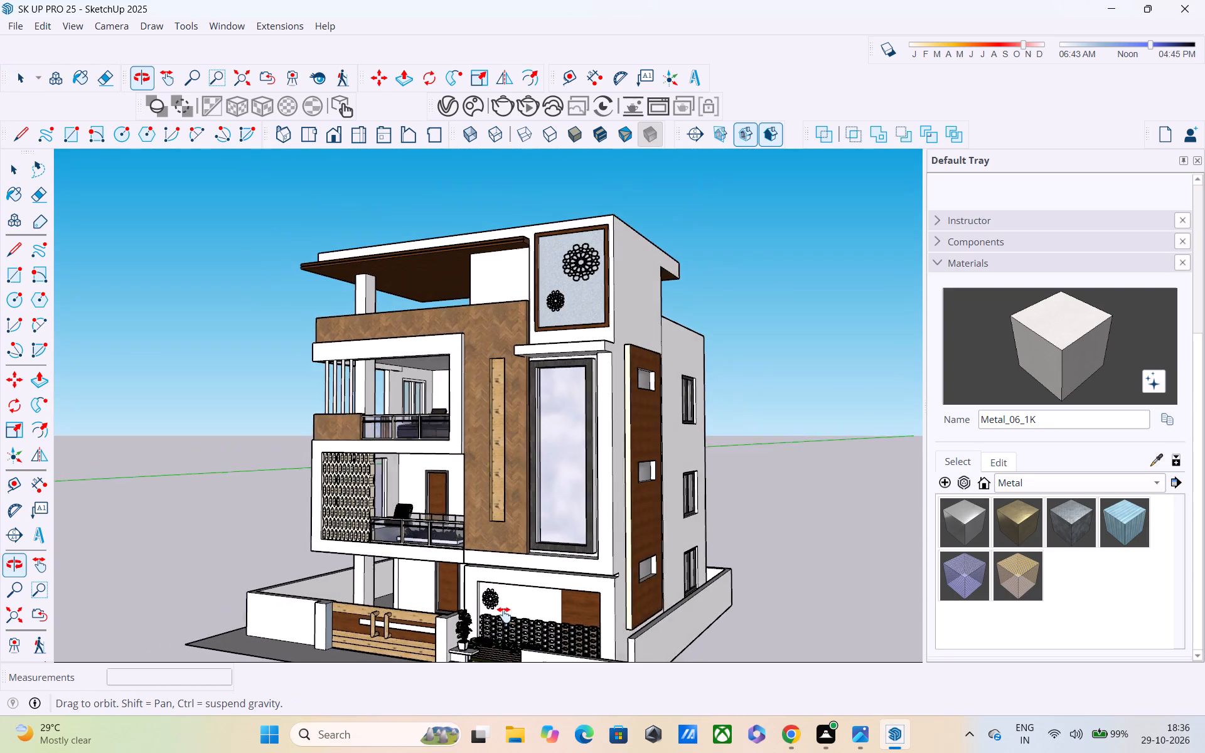
middle_drag(504, 615, 491, 589)
scroll(491, 589, up, 2)
shift+middle_drag(491, 589, 483, 565)
scroll(483, 560, down, 1)
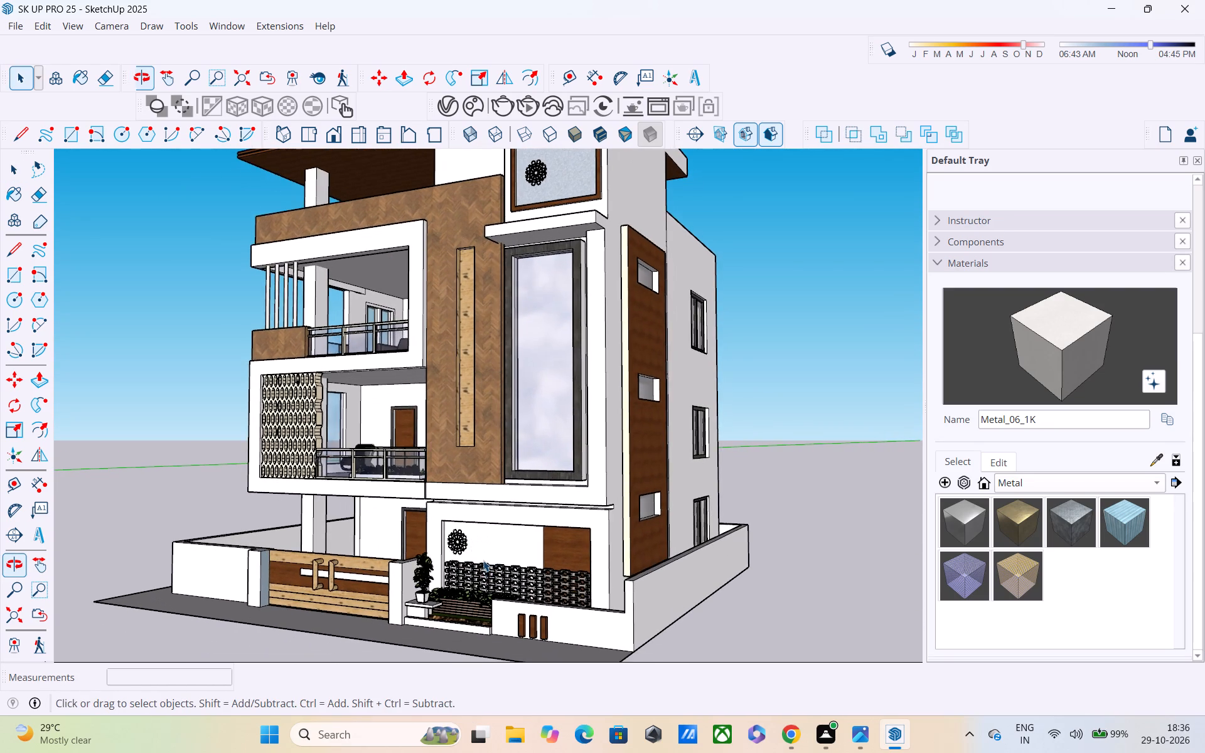
scroll(483, 560, down, 2)
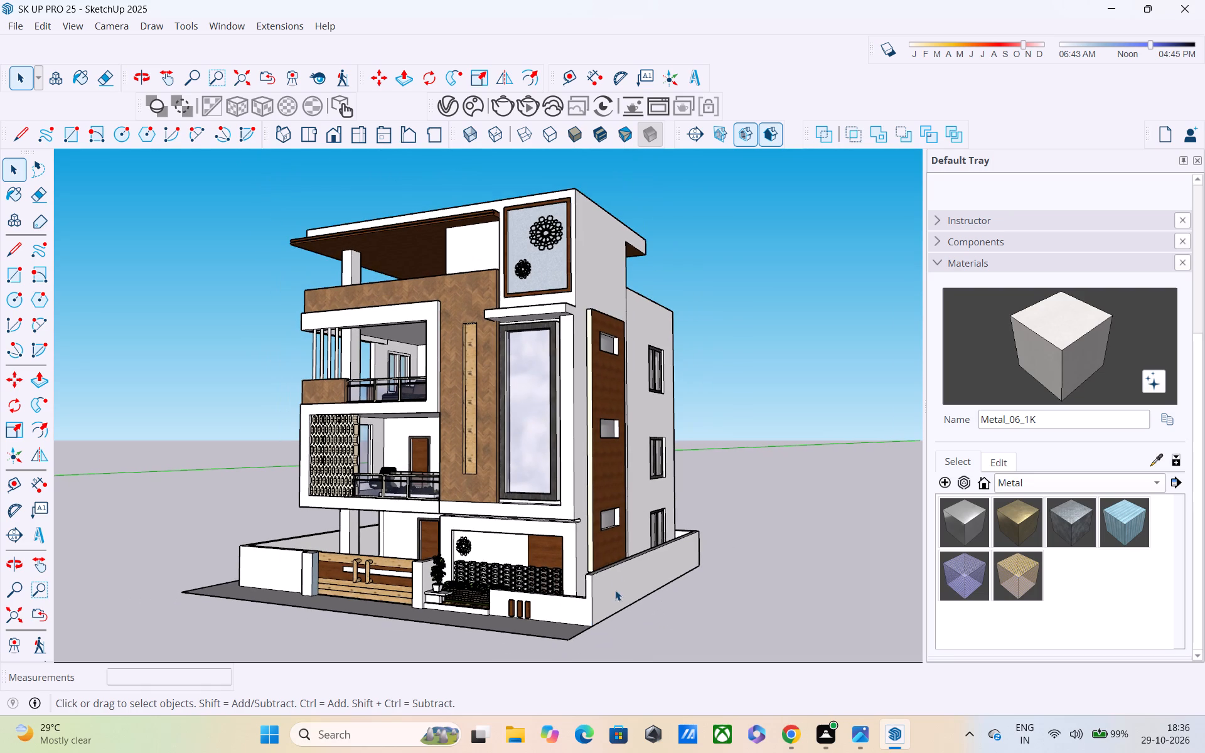
middle_drag(581, 540, 577, 600)
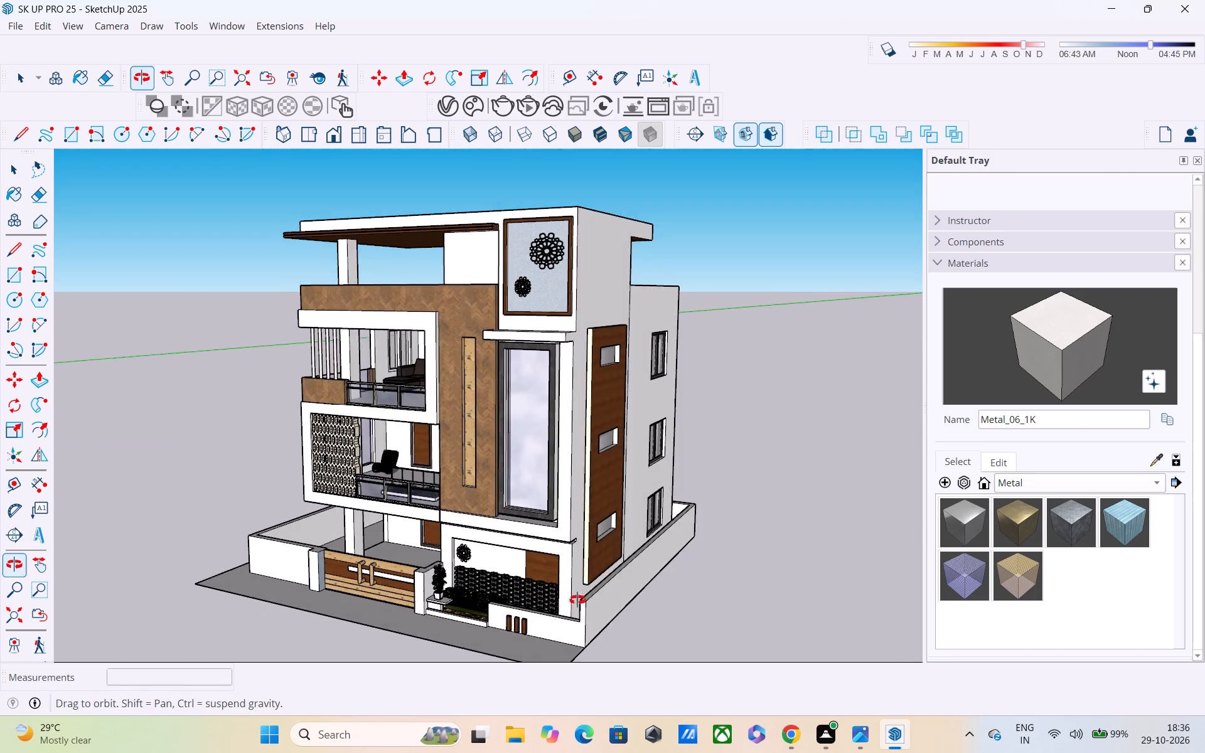
middle_drag(577, 600, 560, 603)
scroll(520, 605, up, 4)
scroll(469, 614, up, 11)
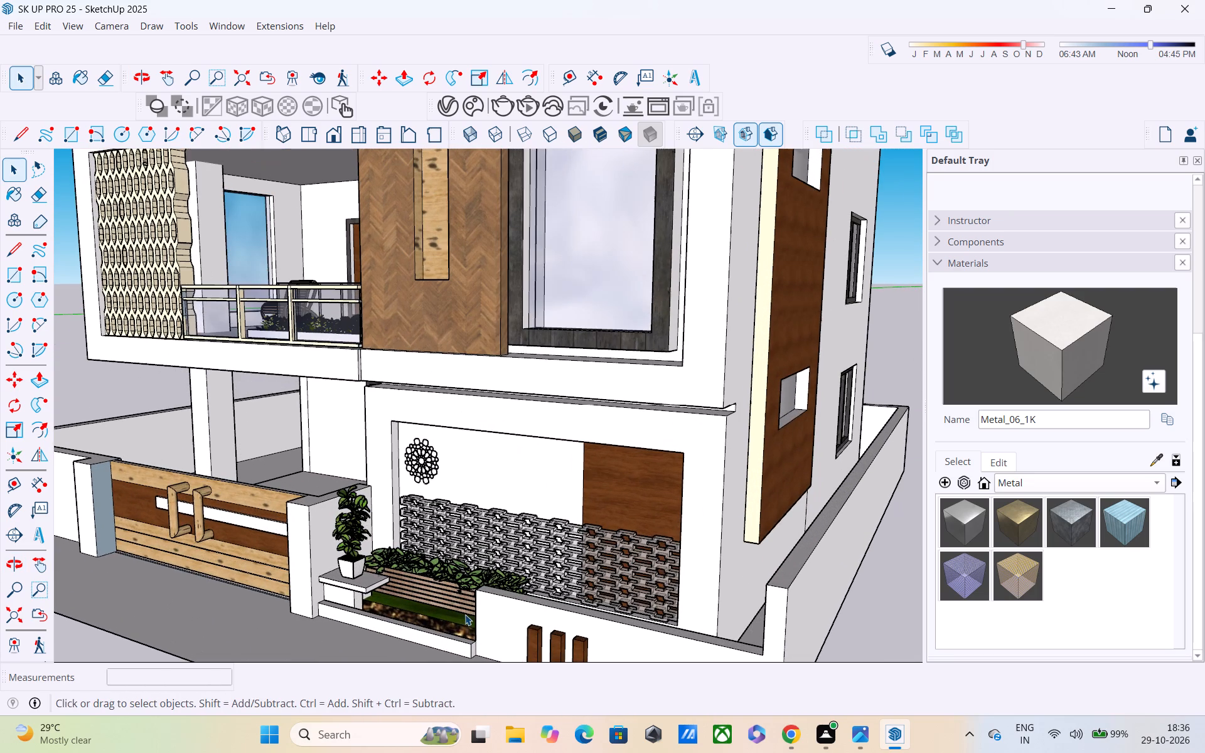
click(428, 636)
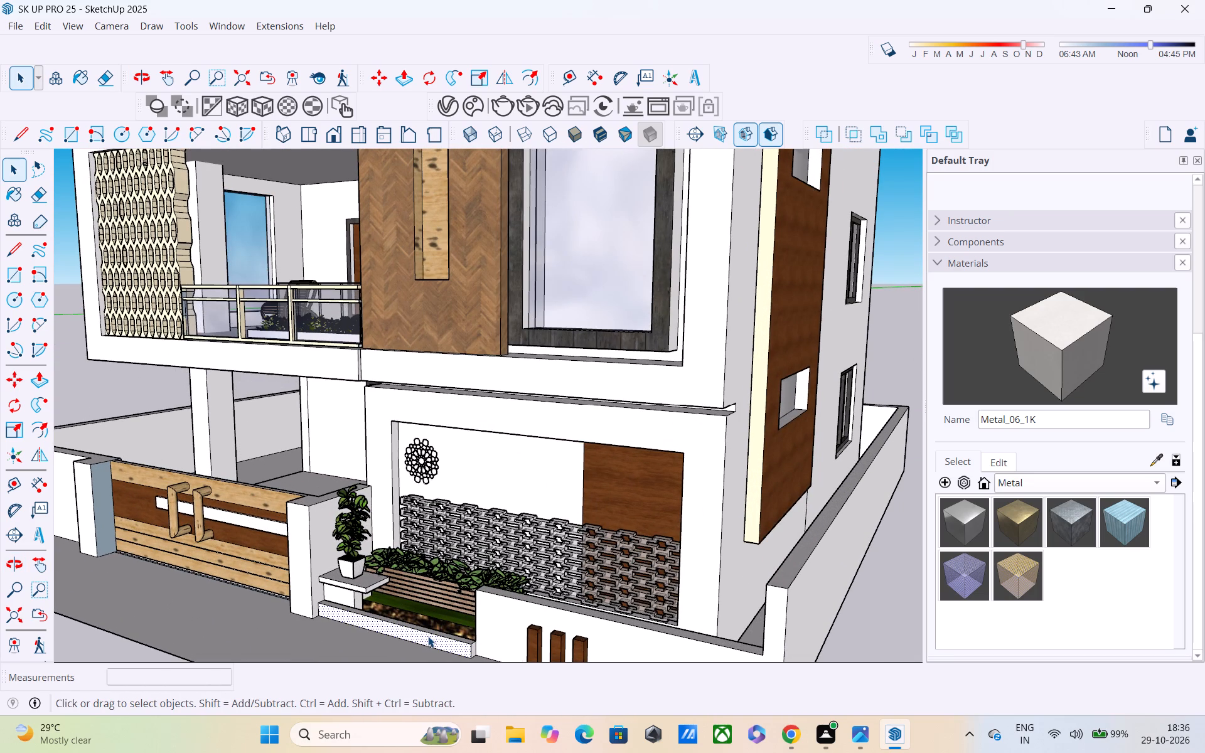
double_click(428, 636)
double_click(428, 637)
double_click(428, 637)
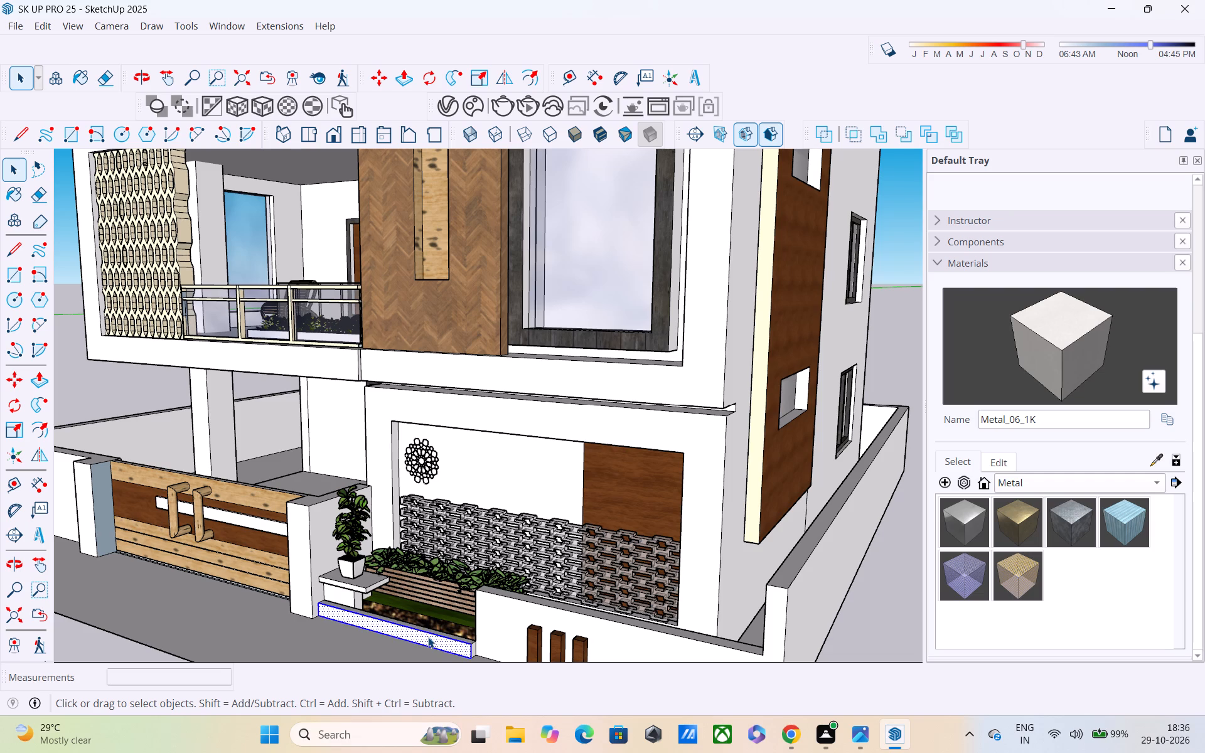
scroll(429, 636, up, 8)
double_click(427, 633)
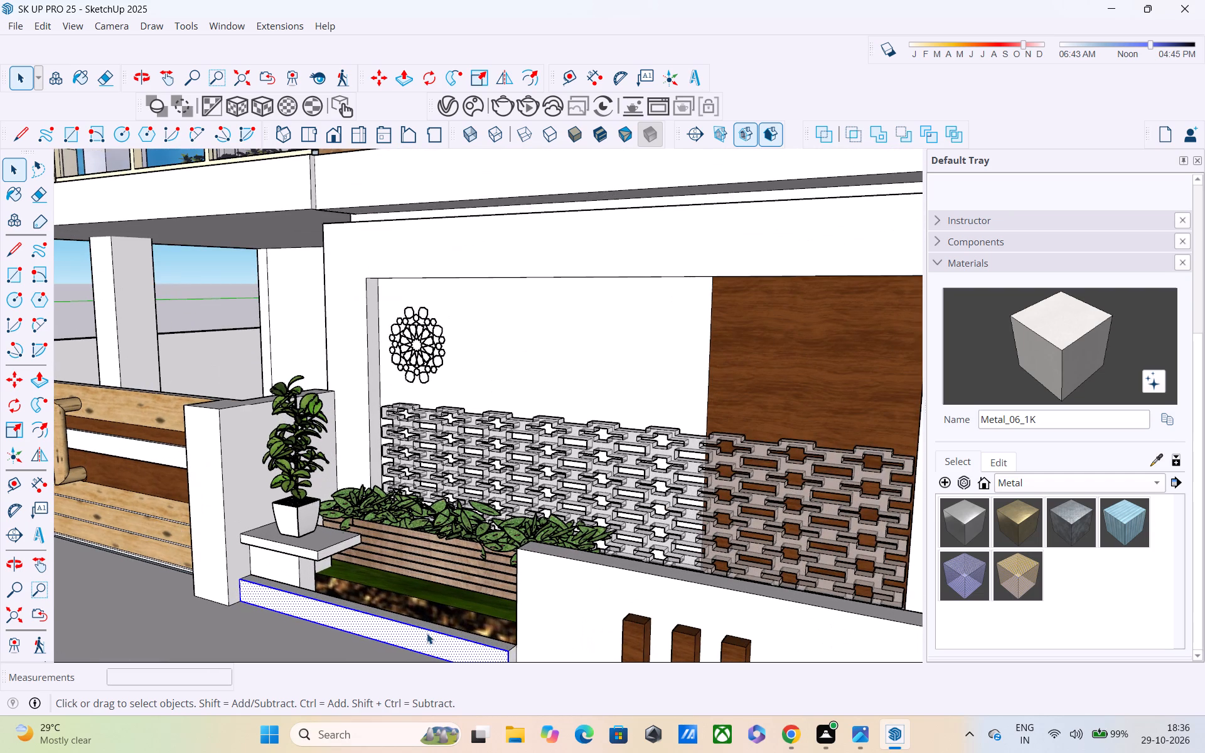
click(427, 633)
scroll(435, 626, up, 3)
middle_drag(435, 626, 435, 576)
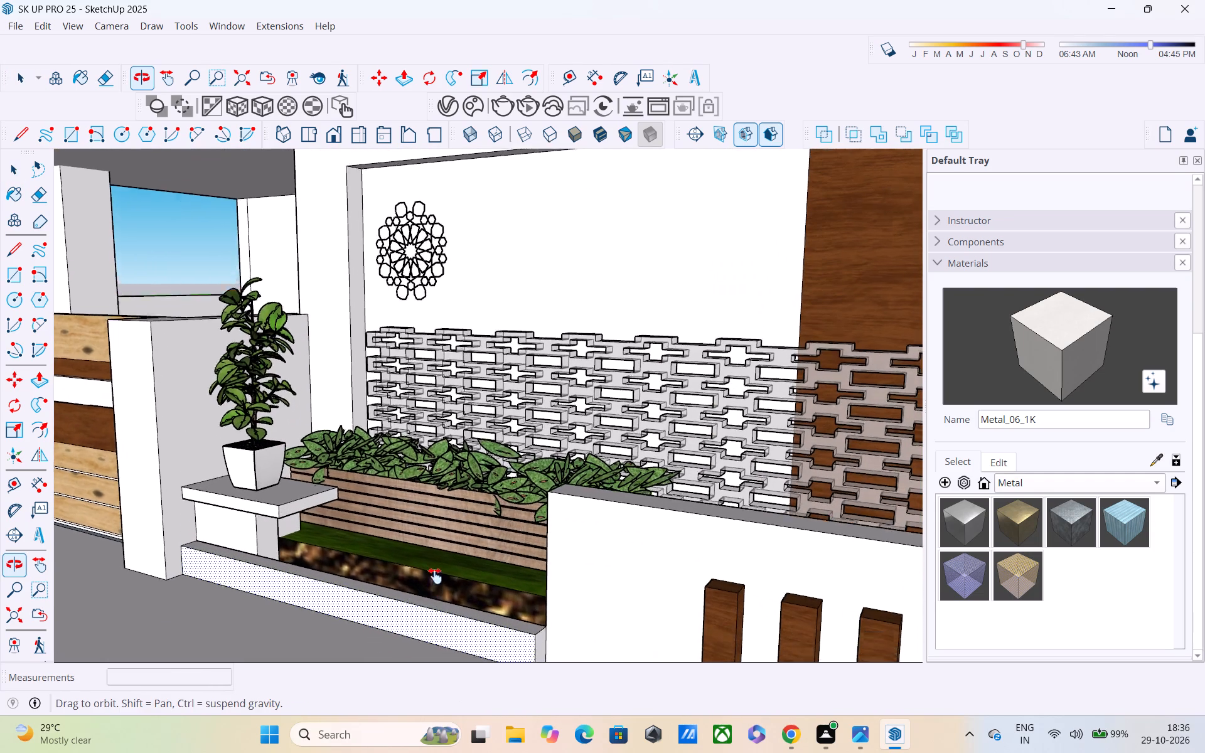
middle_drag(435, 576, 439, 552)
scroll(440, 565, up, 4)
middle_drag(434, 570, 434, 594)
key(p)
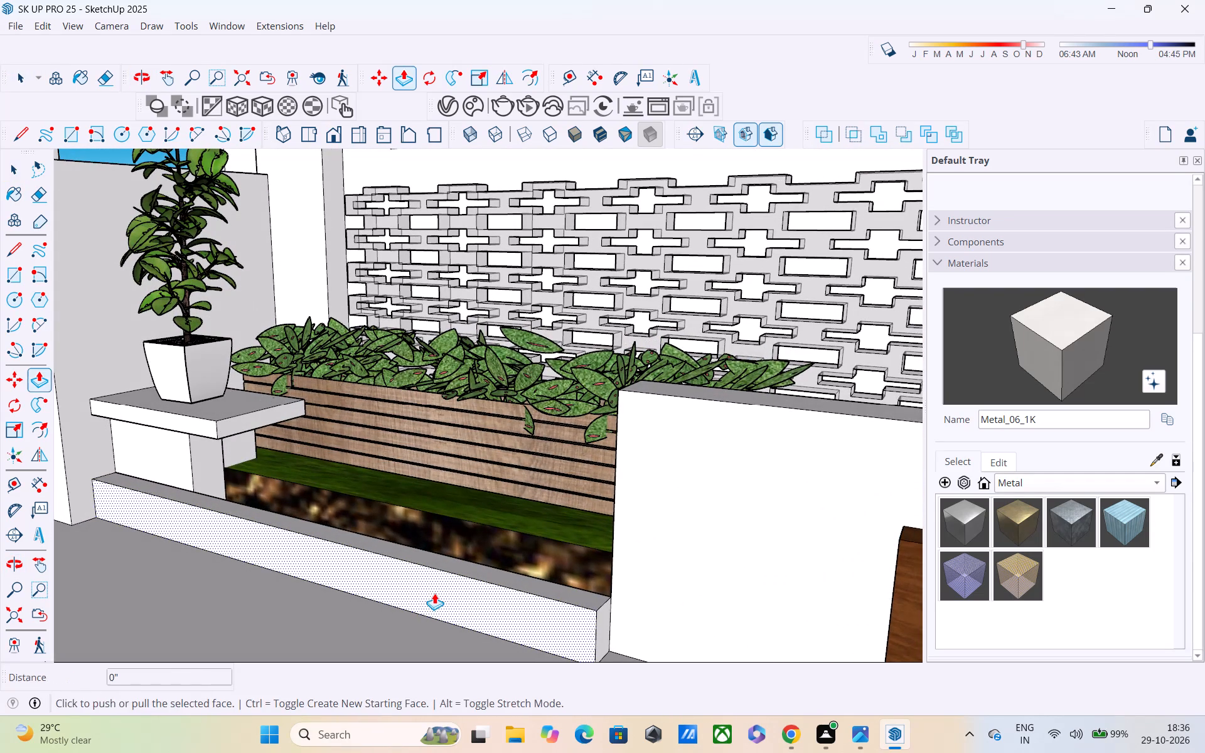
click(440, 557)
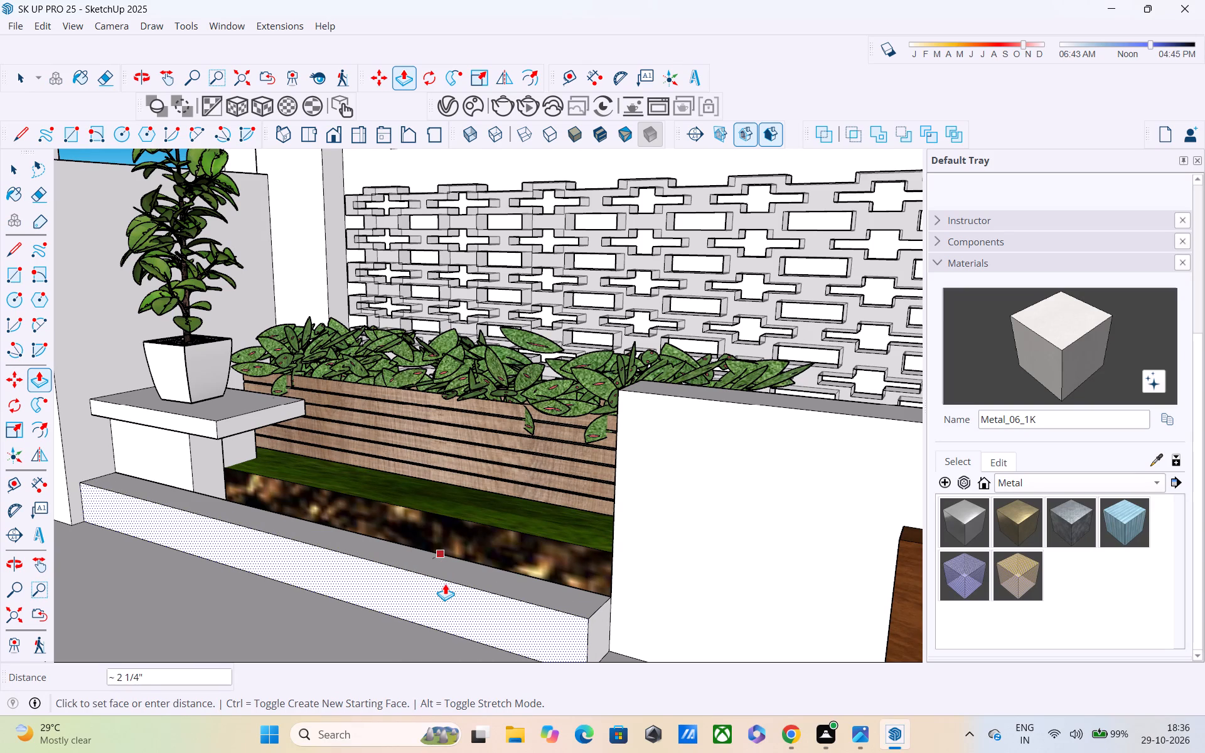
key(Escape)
Push the top face of the low kerb in front of the planter down about 7" to ground level.
key(space)
click(462, 573)
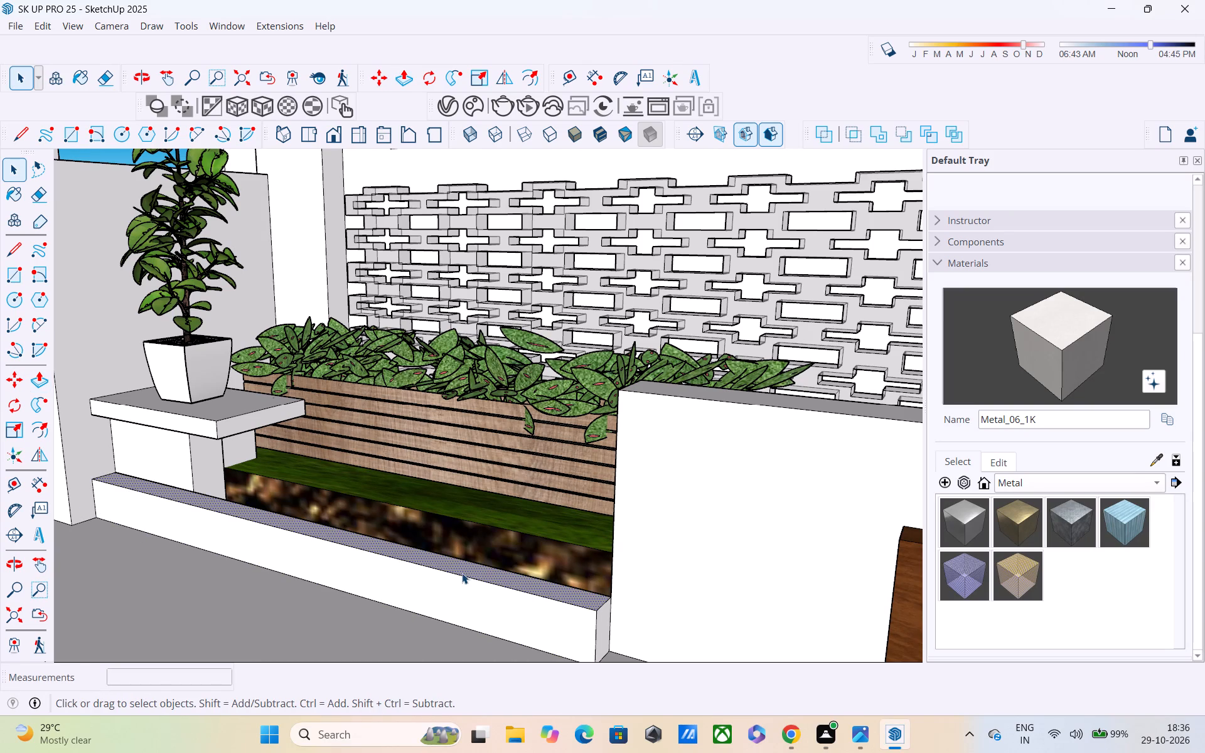
key(p)
click(462, 565)
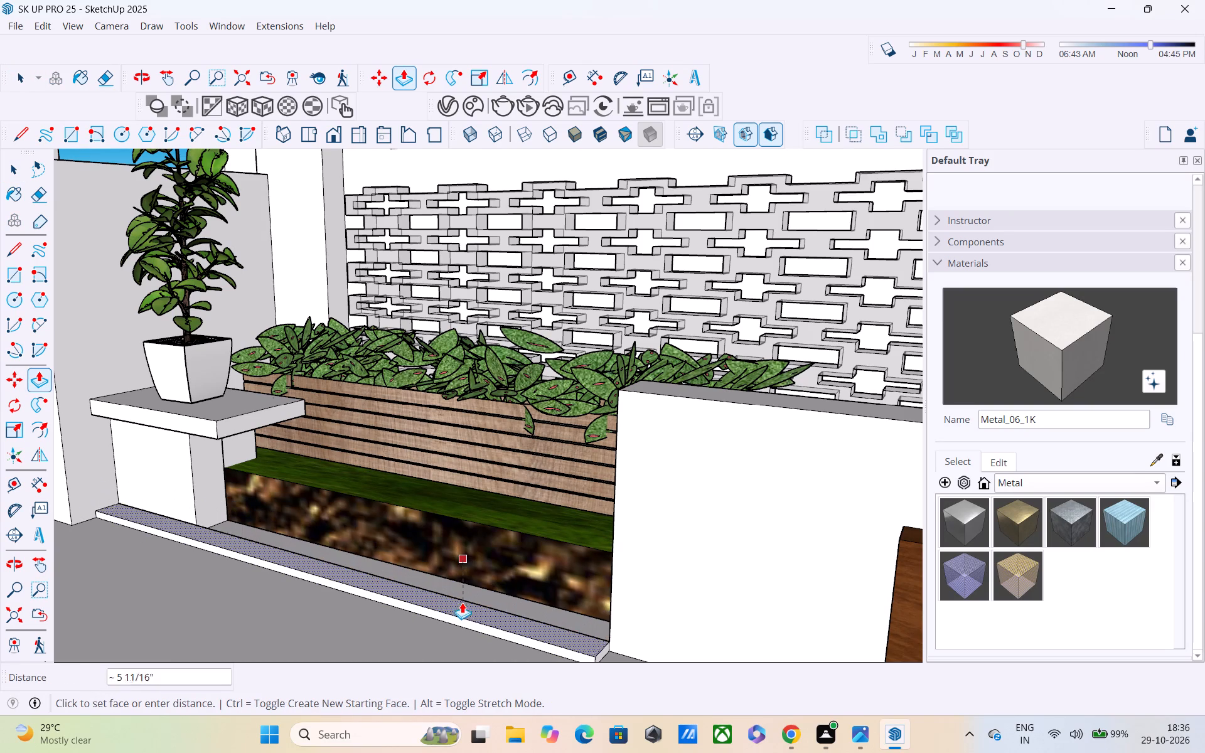
click(392, 636)
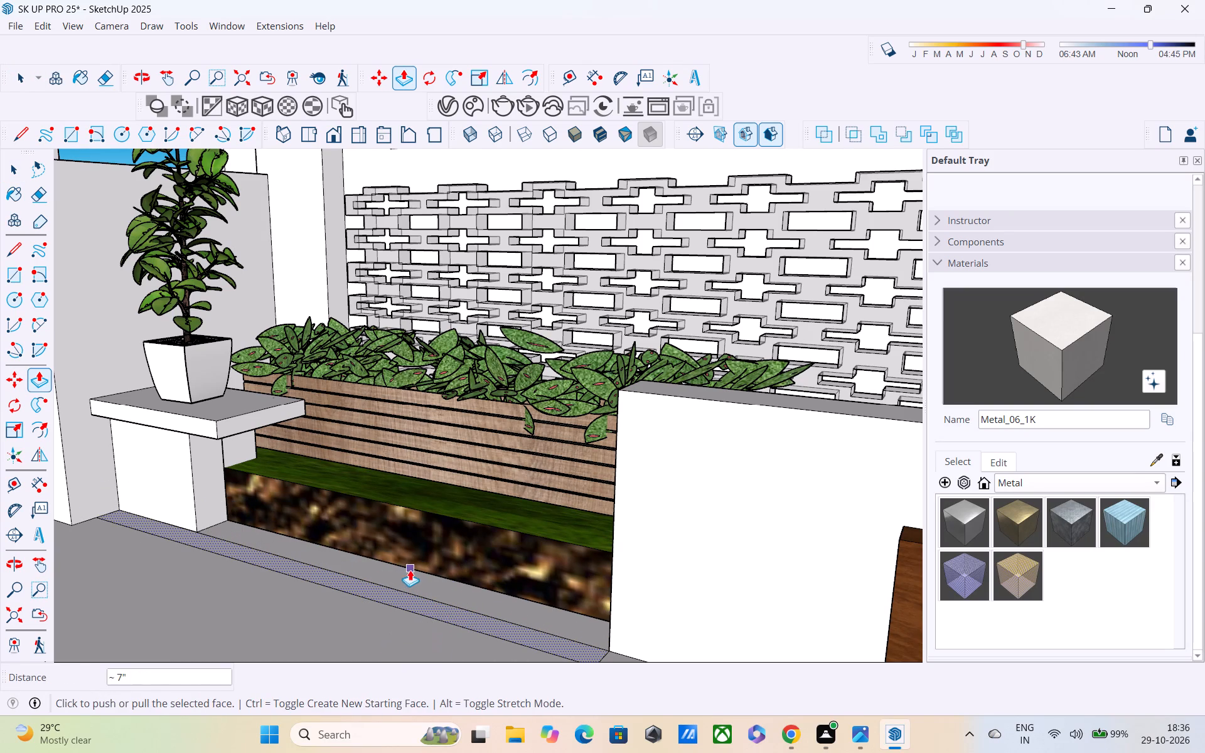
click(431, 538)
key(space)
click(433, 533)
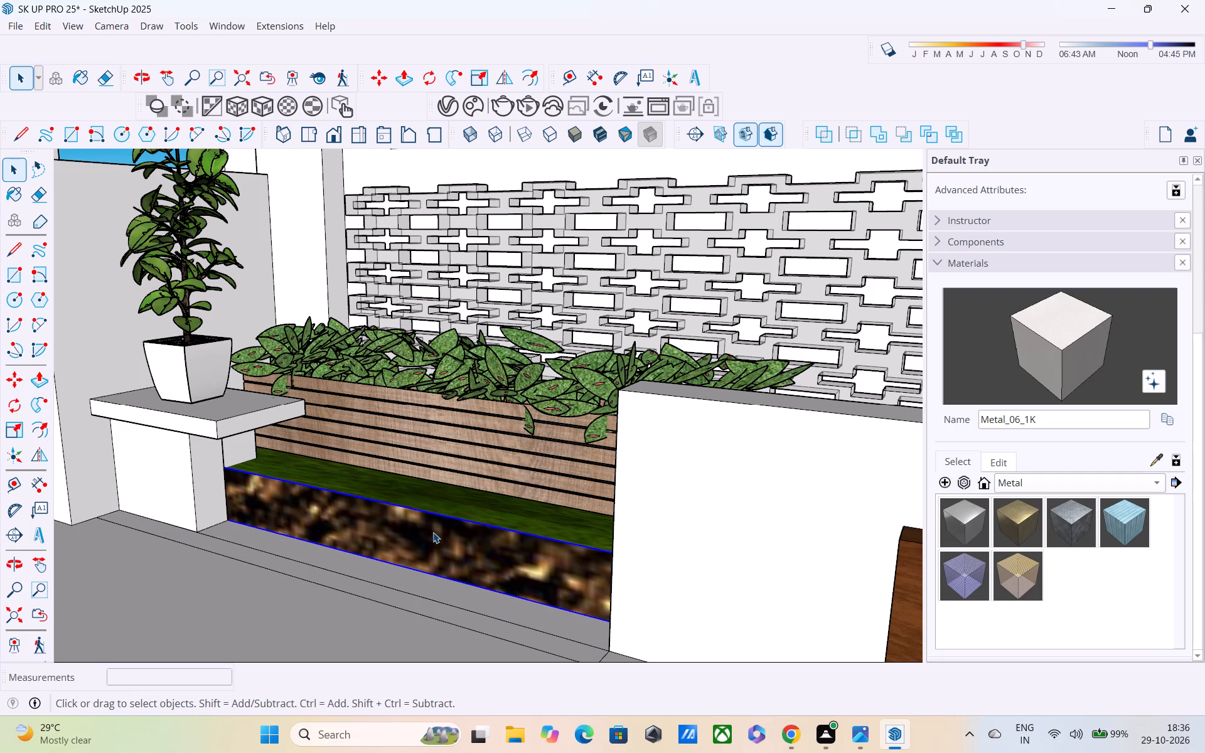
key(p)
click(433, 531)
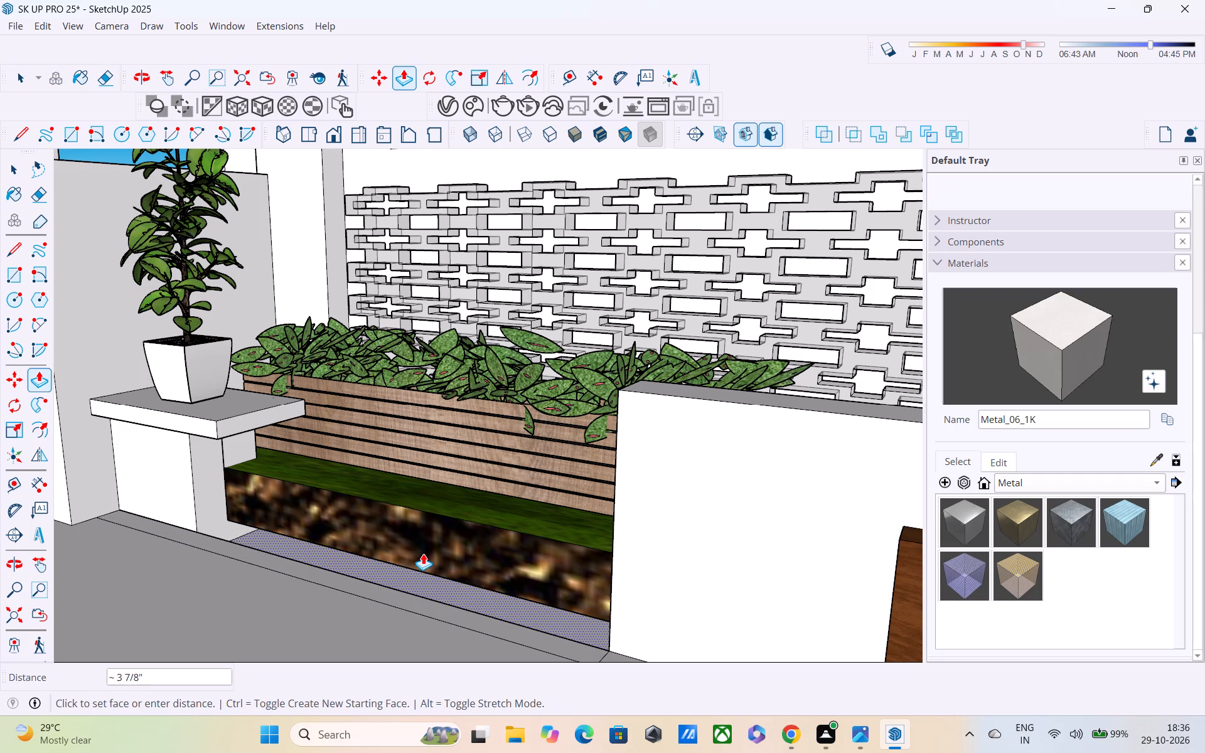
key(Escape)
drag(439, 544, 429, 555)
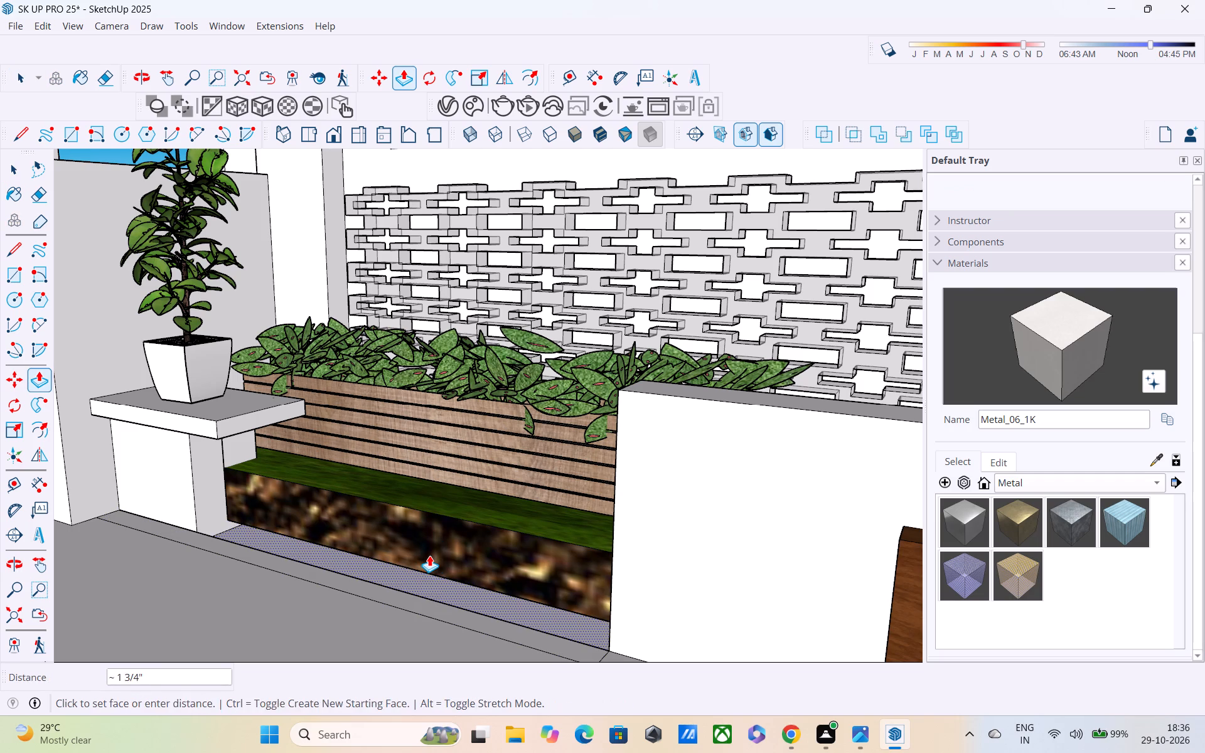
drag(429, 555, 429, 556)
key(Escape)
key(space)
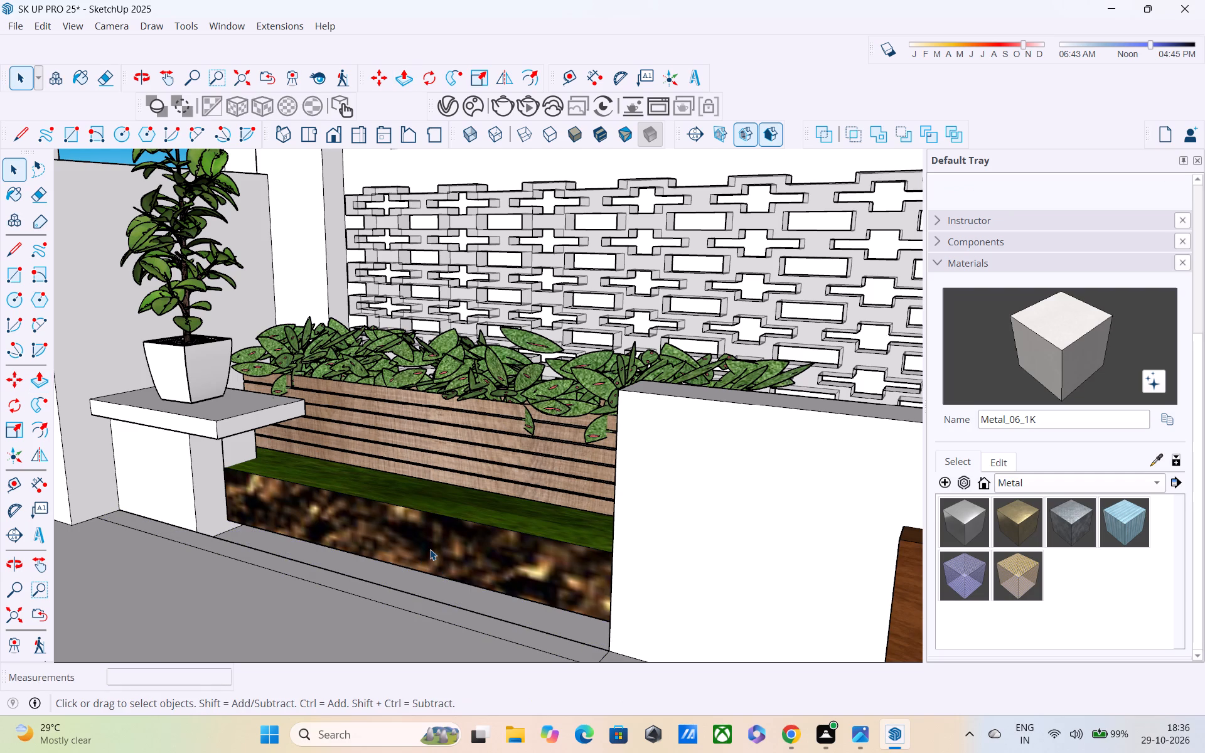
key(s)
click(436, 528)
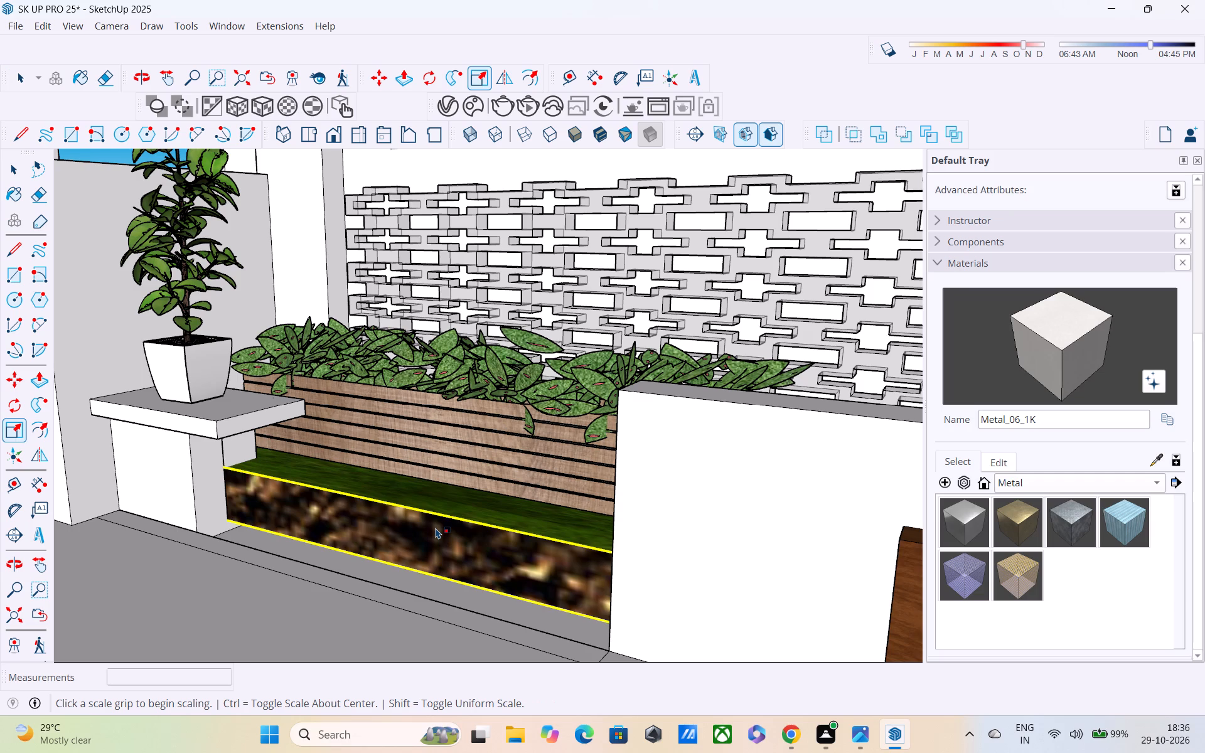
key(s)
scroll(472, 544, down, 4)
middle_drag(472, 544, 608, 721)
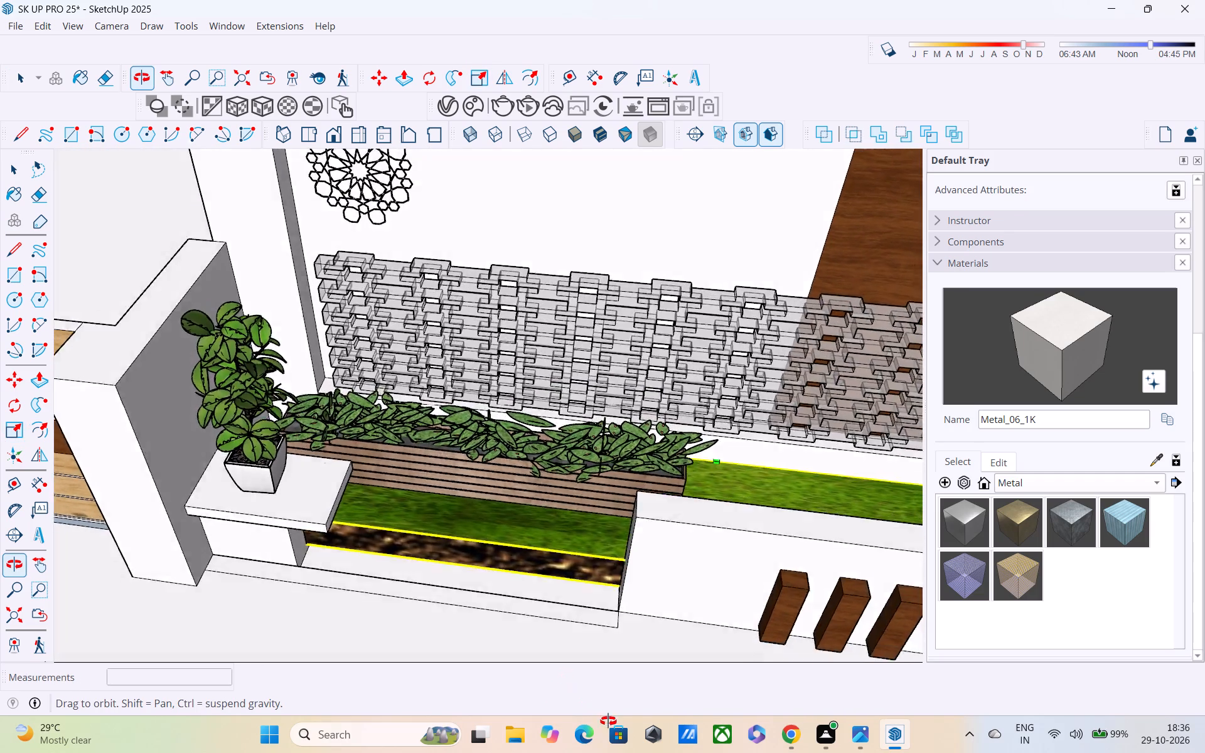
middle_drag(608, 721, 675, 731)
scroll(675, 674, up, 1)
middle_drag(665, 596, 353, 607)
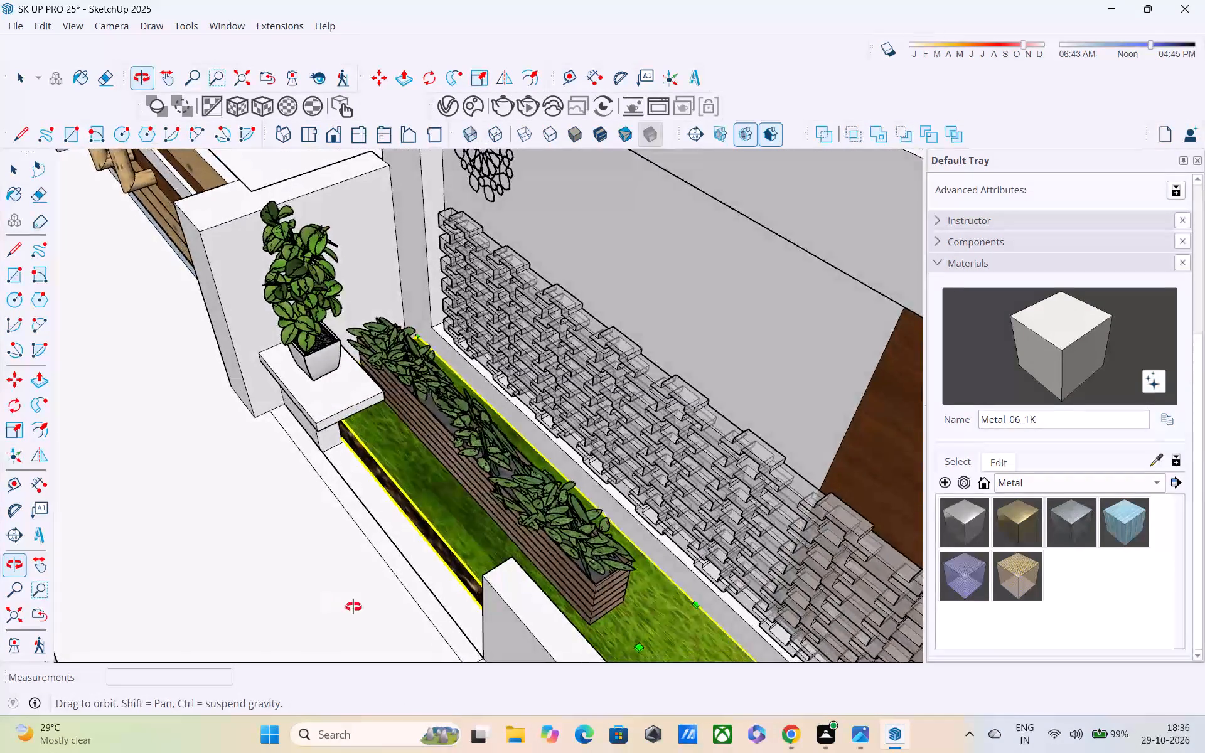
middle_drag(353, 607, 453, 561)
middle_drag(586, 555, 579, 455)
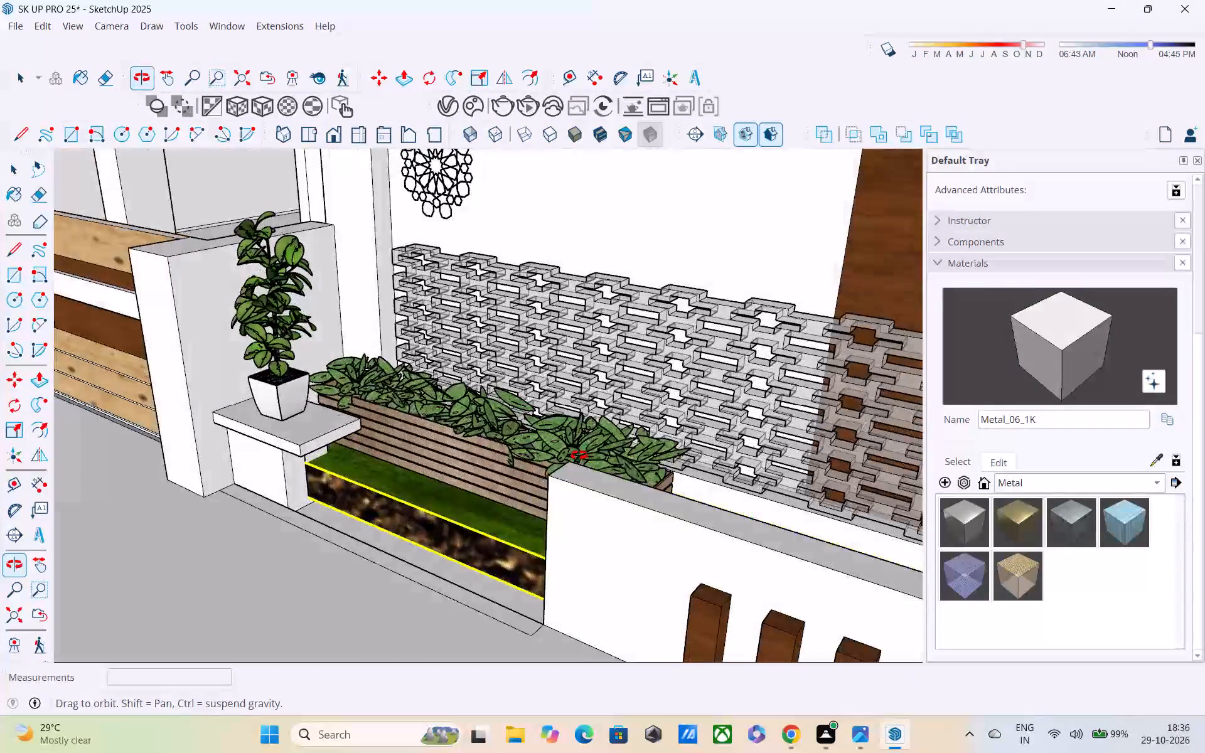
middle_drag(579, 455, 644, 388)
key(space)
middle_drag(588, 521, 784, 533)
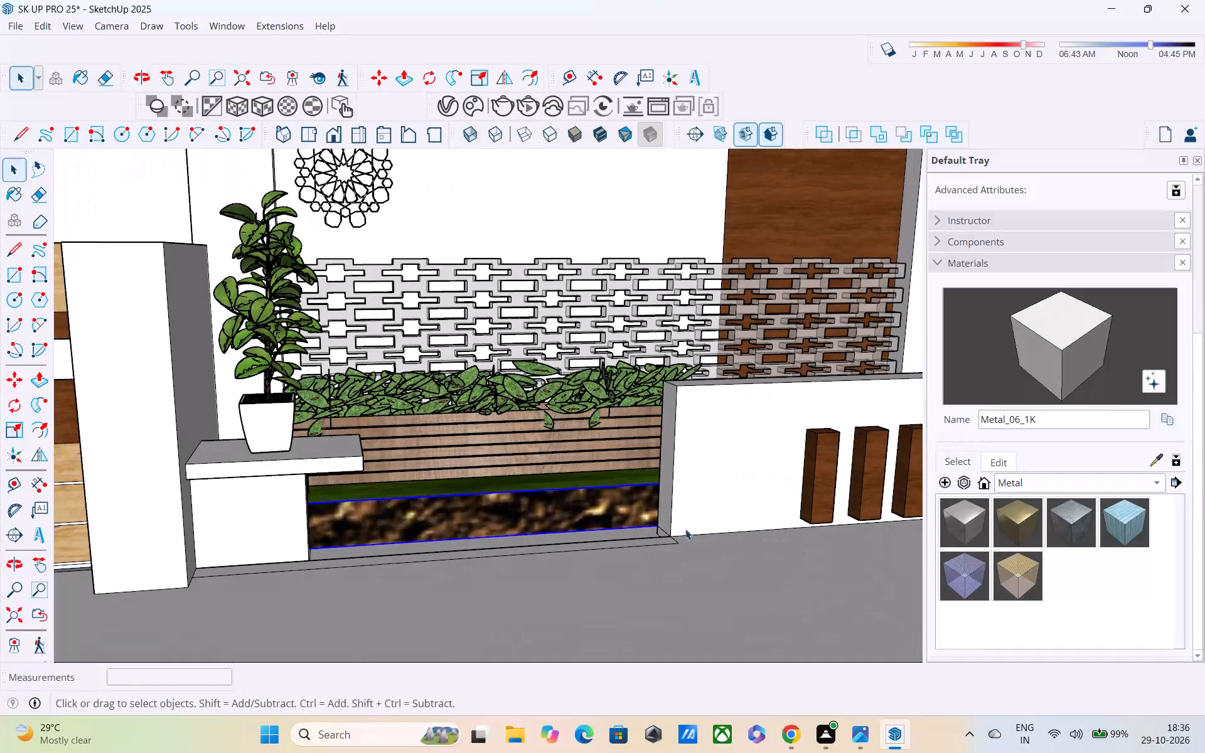
Open the grass-and-soil block for editing and draw a vertical line about 9 1/2" long near each end of its exposed soil face.
key(l)
scroll(640, 505, up, 2)
key(space)
double_click(640, 504)
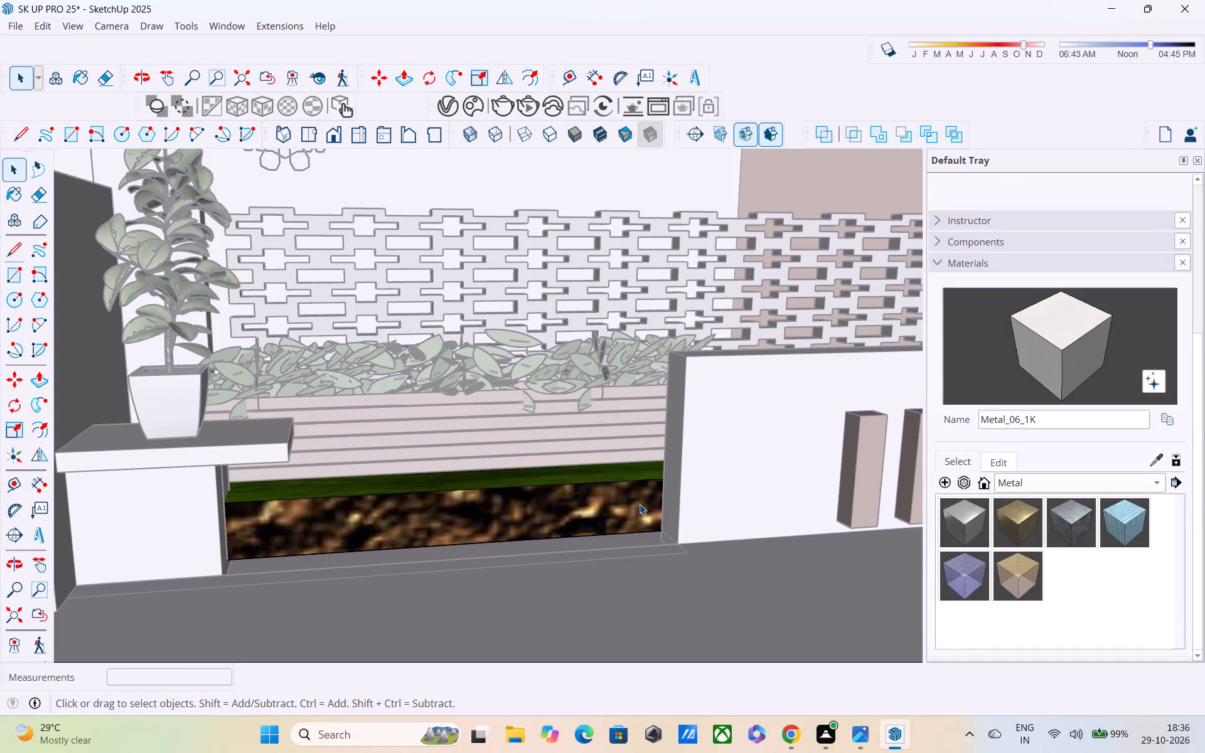
key(l)
click(657, 481)
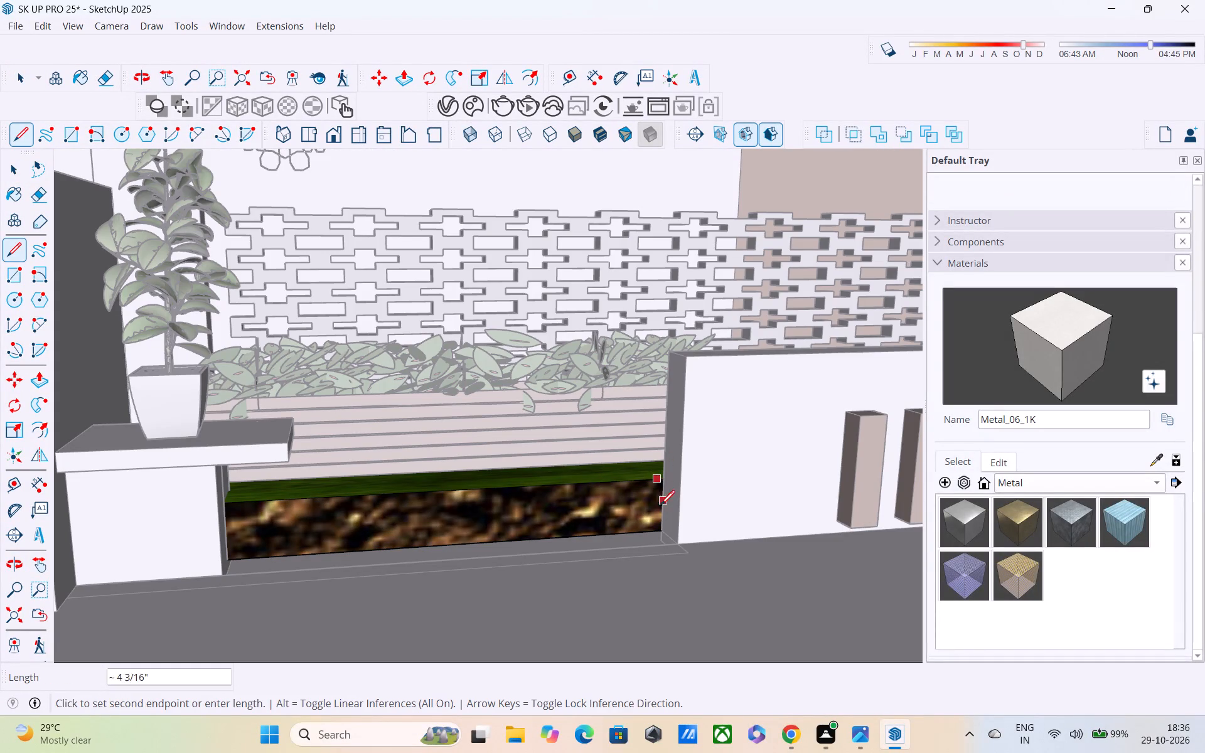
scroll(657, 522, up, 5)
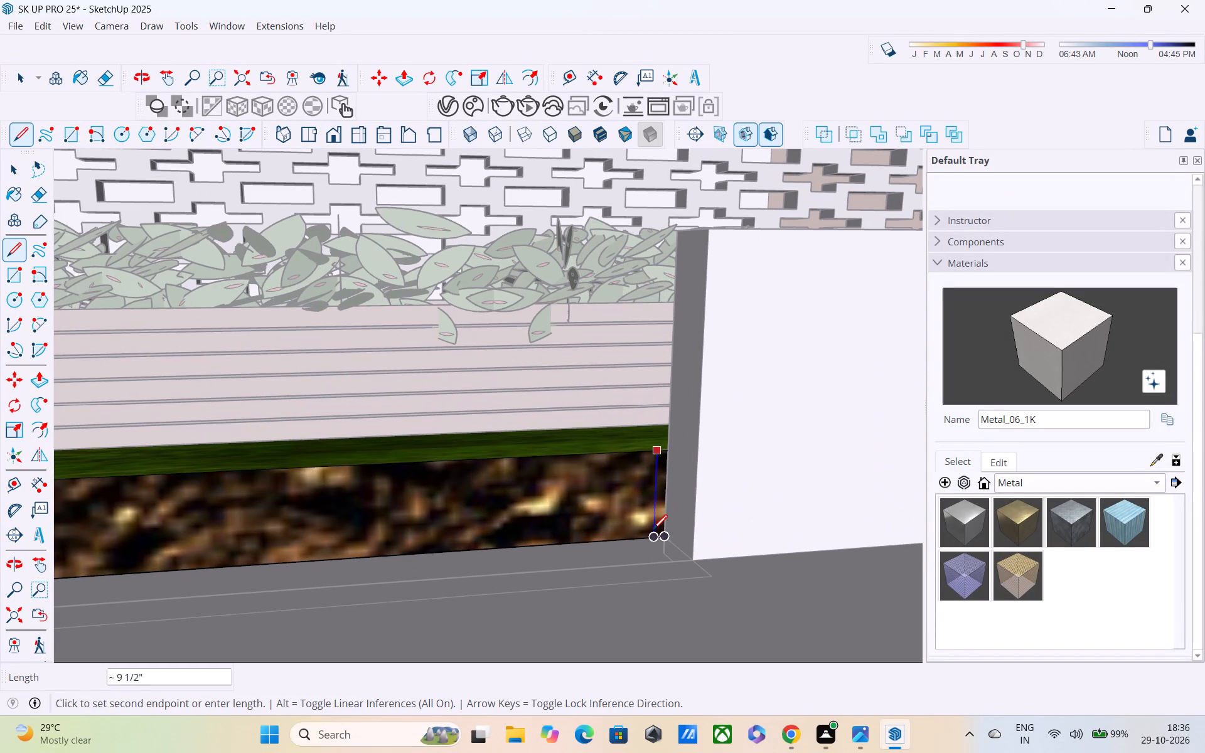
click(651, 539)
scroll(627, 541, down, 1)
middle_drag(628, 543, 633, 542)
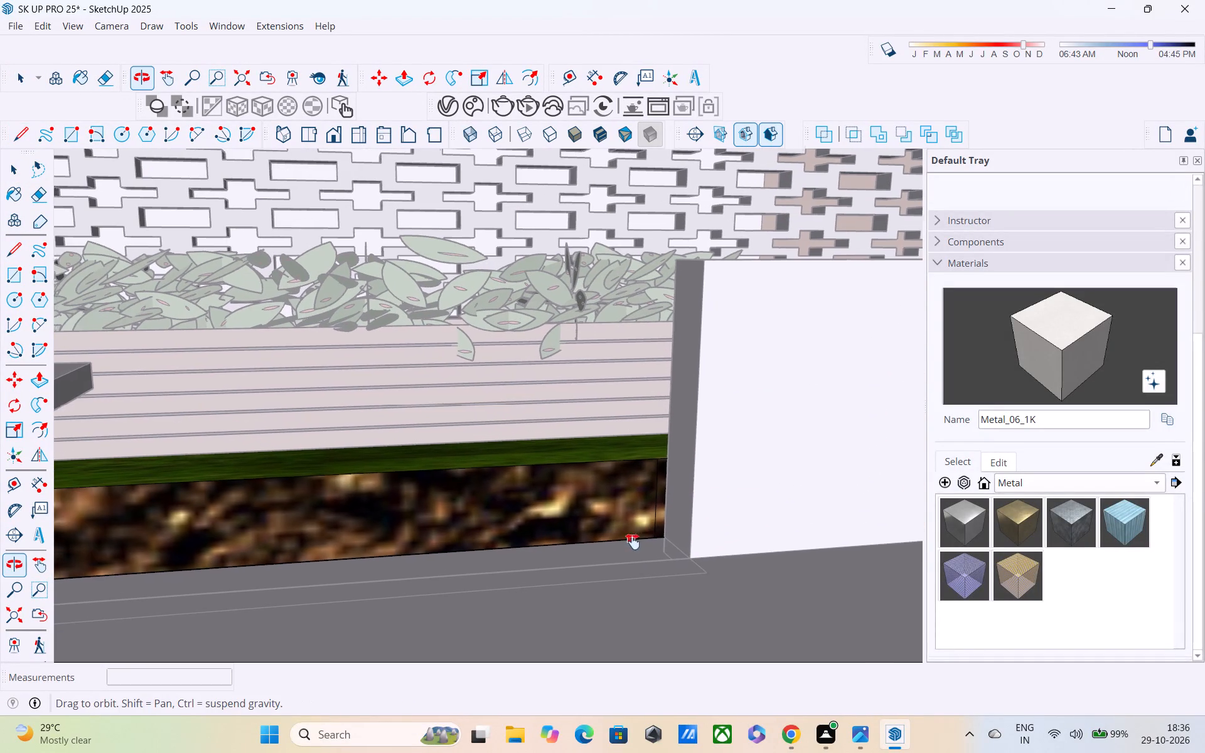
middle_drag(633, 542, 754, 505)
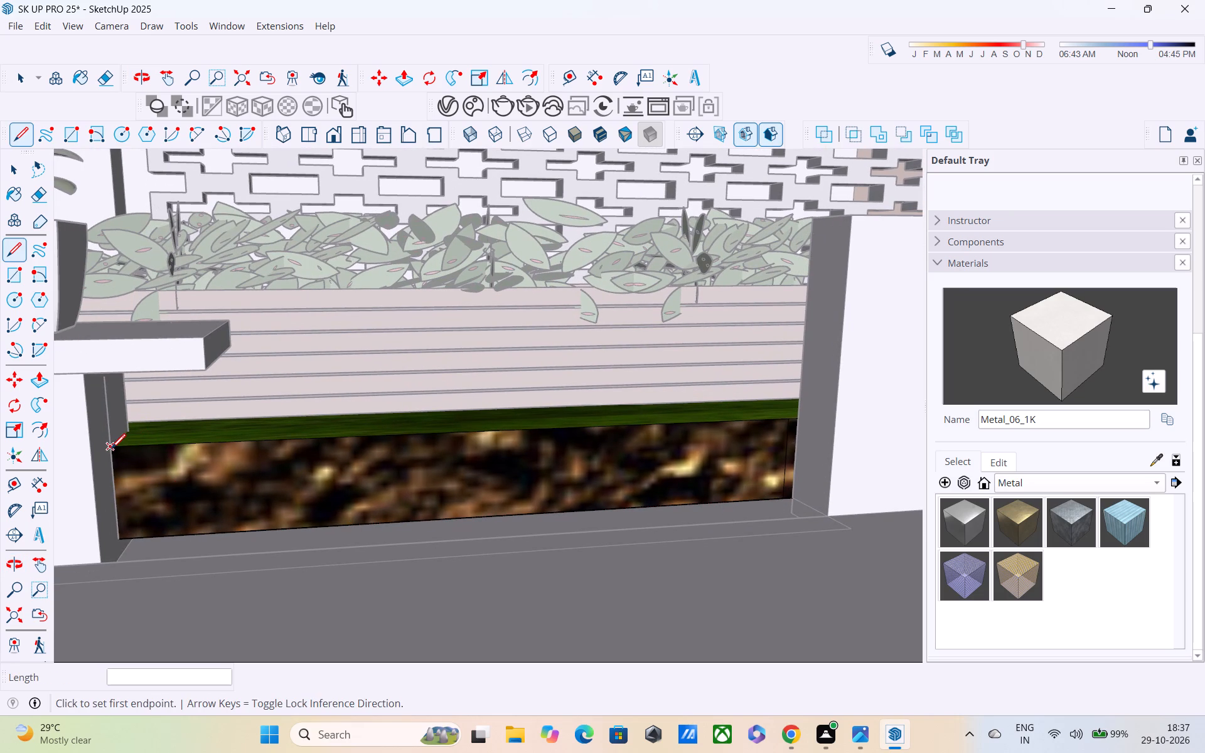
click(129, 450)
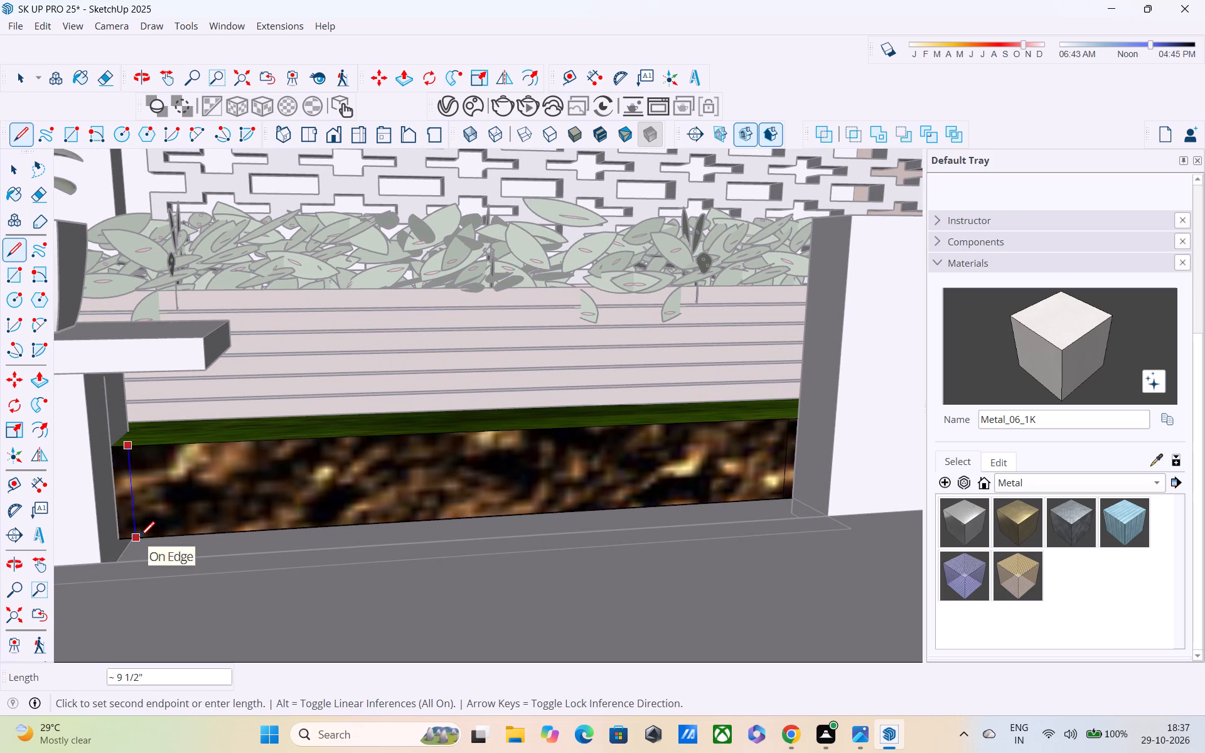
click(140, 538)
Pull the soil face between the two lines outward over the ground in front of the planter.
key(p)
click(206, 515)
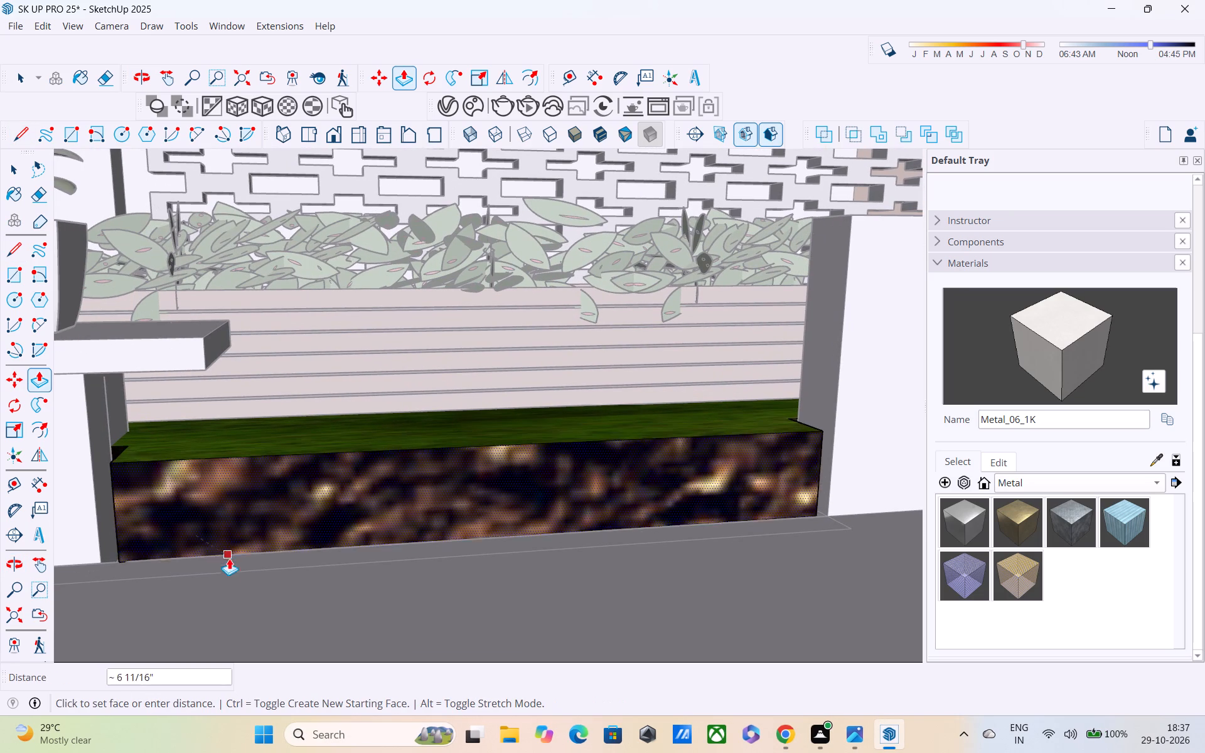
scroll(251, 585, down, 10)
shift+middle_drag(303, 575, 337, 536)
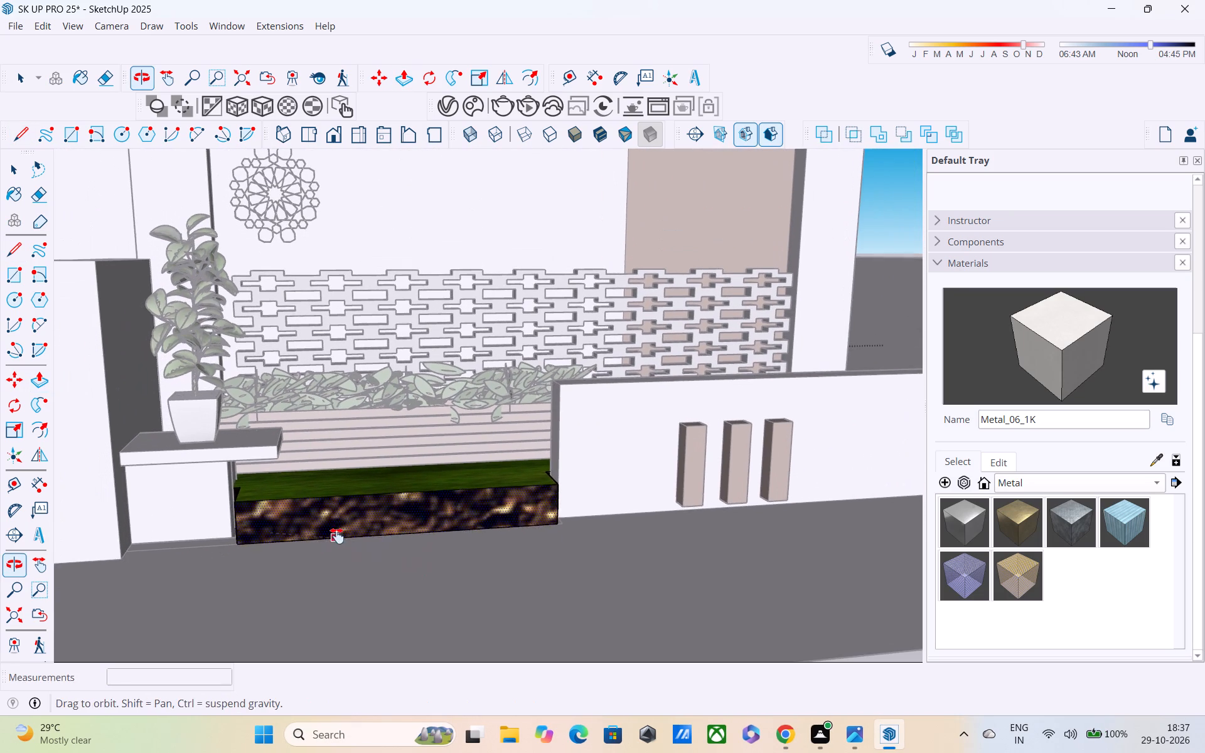
shift+middle_drag(337, 536, 340, 532)
click(351, 579)
Pull the extended block's end face about 11' 5 3/8" along the front boundary wall to its far corner.
middle_drag(609, 515, 441, 548)
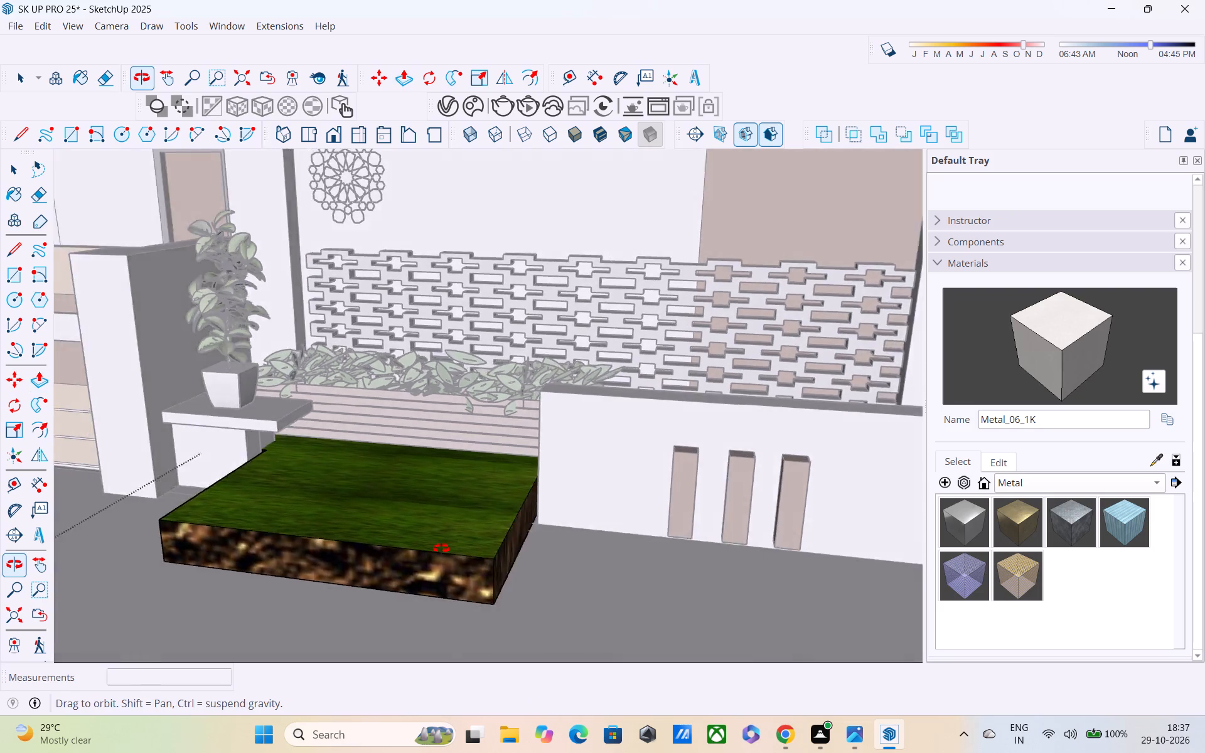
middle_drag(441, 548, 372, 543)
click(467, 543)
scroll(557, 612, down, 3)
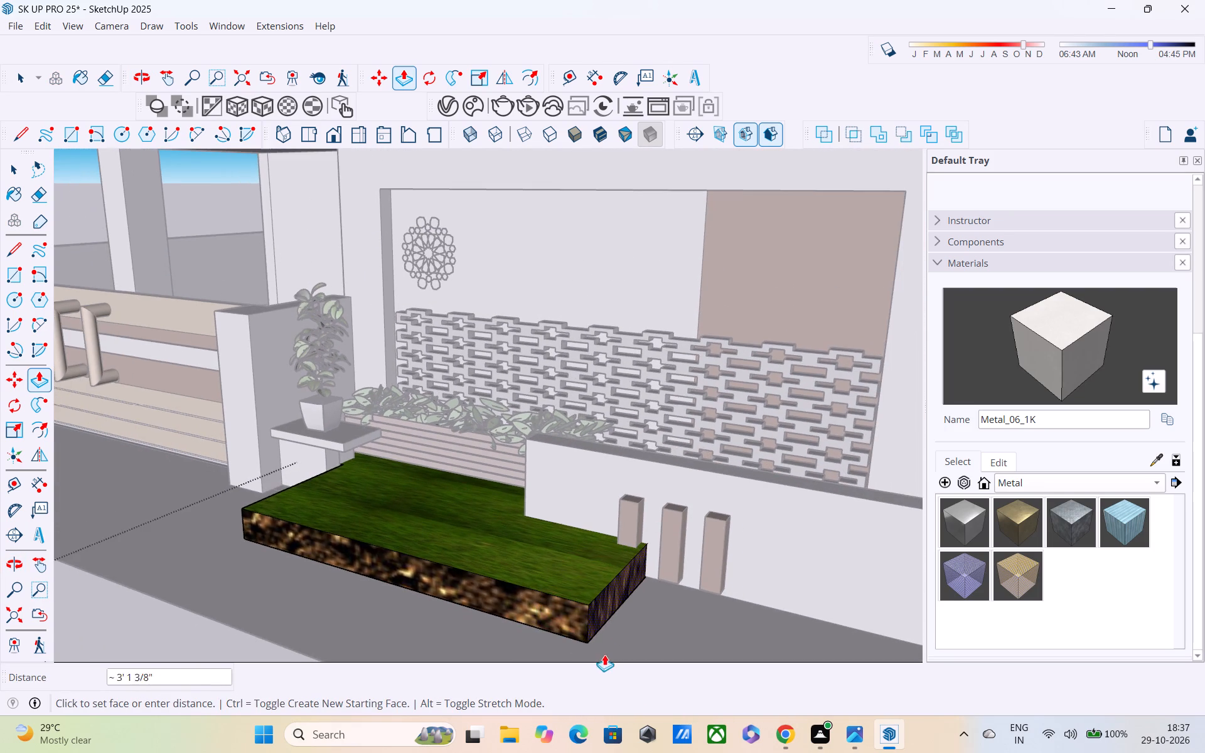
shift+middle_drag(604, 654, 400, 622)
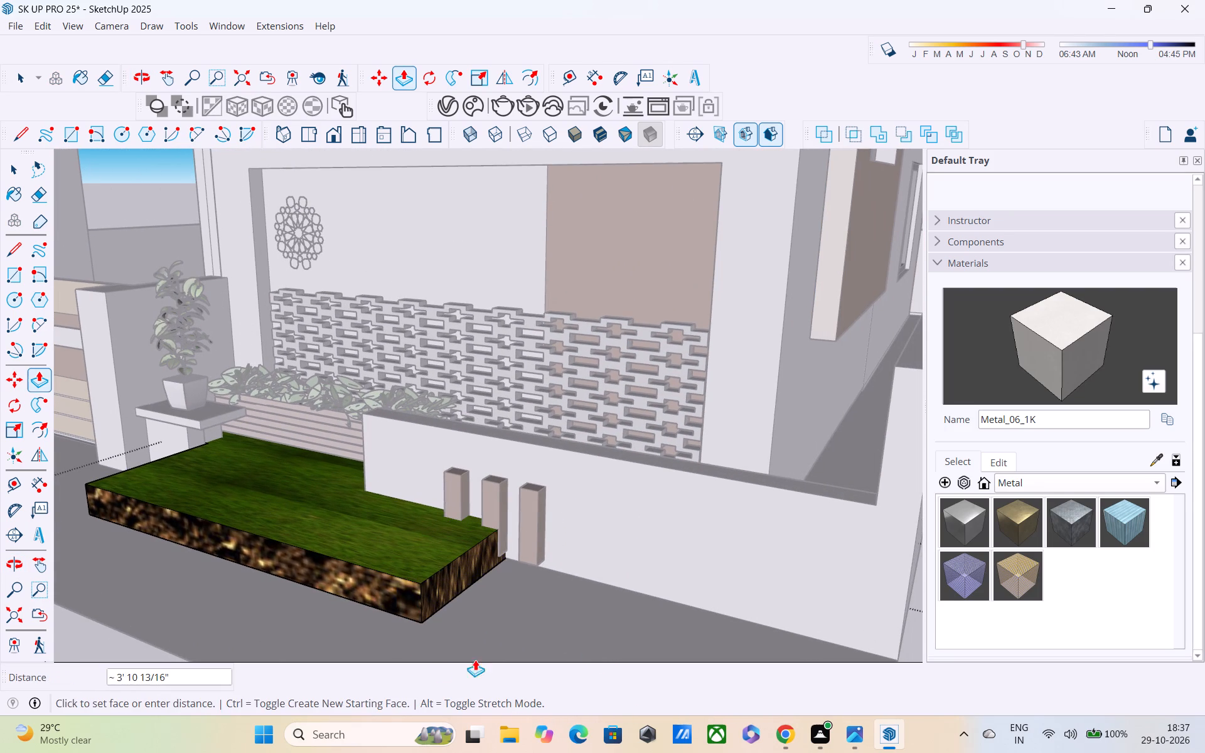
shift+middle_drag(567, 646, 447, 585)
scroll(455, 590, up, 1)
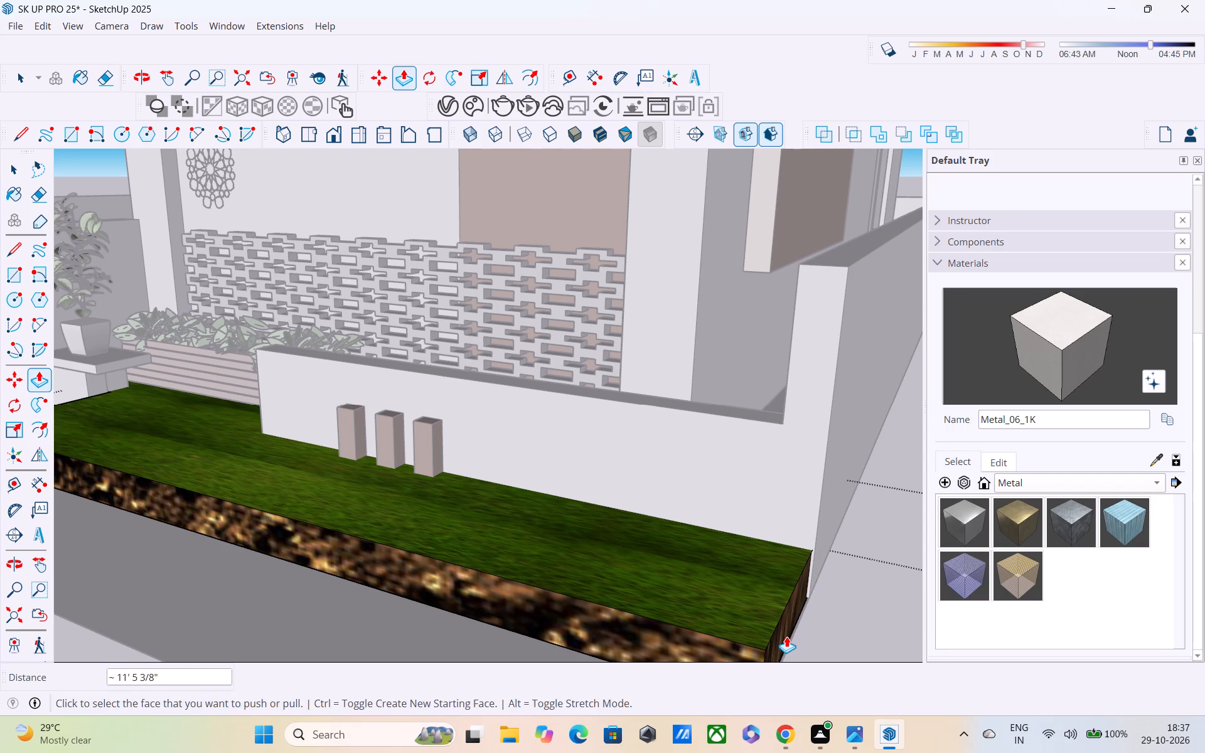
click(786, 636)
Pull the block's opposite end face about 3' 1 3/4" past the plant shelf to the gate pillar.
shift+middle_drag(621, 611, 819, 611)
shift+middle_drag(482, 588, 1005, 592)
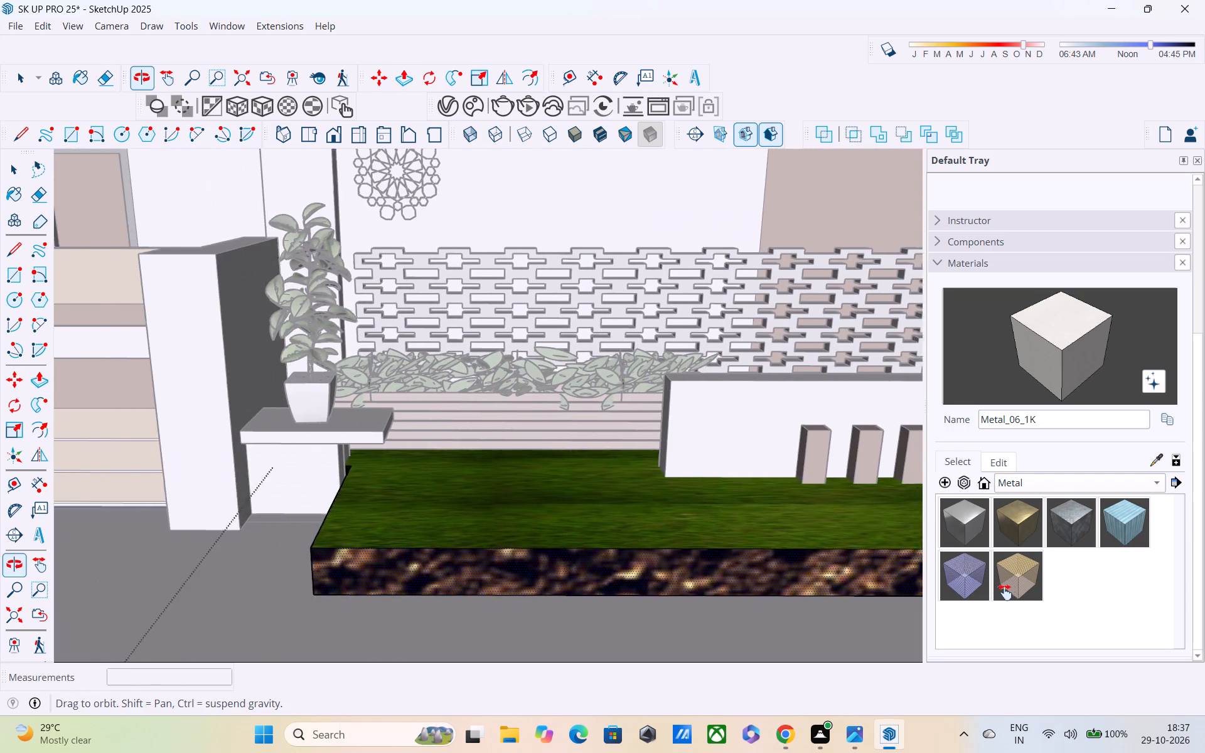
shift+middle_drag(1005, 592, 1009, 592)
middle_drag(591, 558, 817, 547)
click(510, 560)
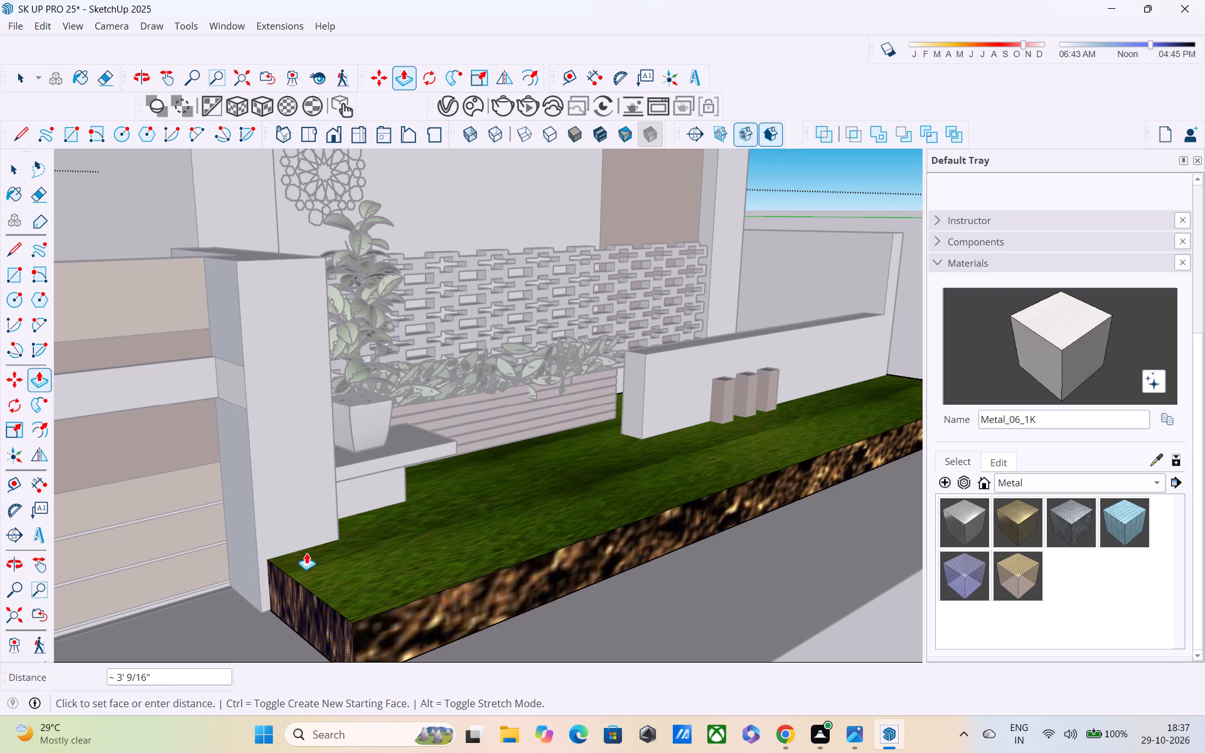
click(294, 507)
Pull the block's long front soil face about 3' outward, nearly to the ground slab's edge, and close the block.
scroll(341, 547, down, 6)
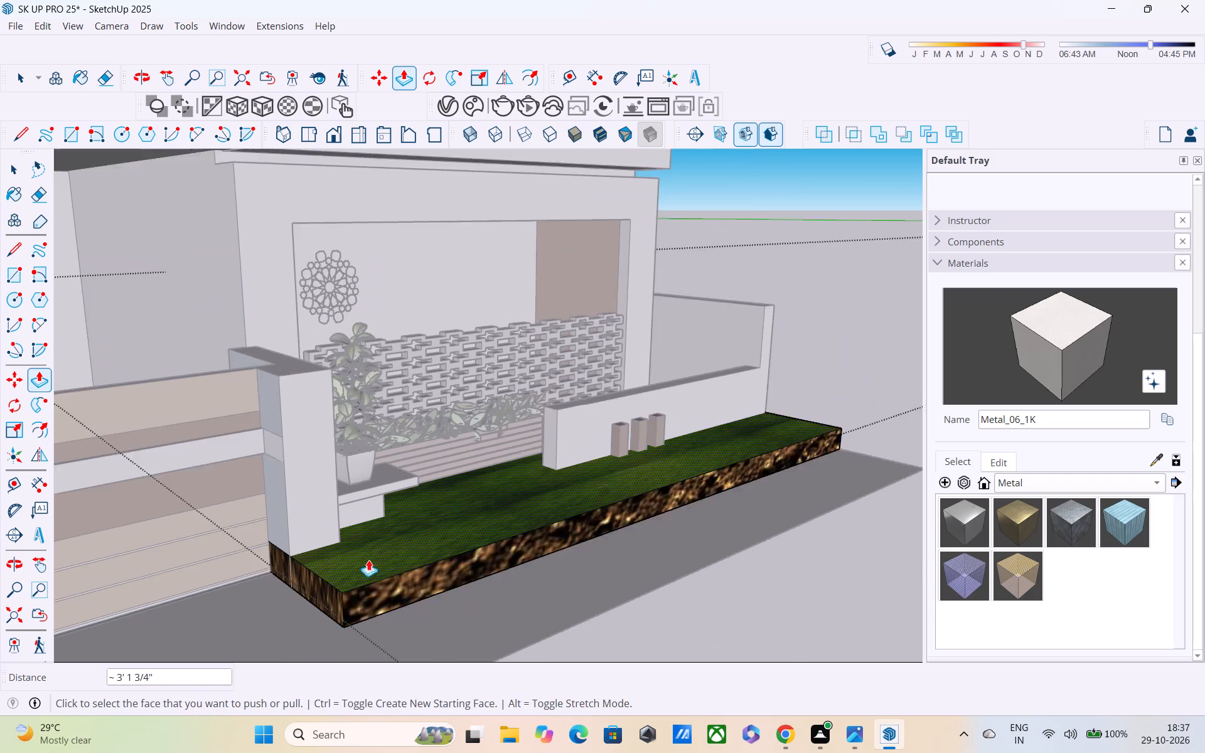
middle_drag(486, 577, 399, 575)
click(394, 560)
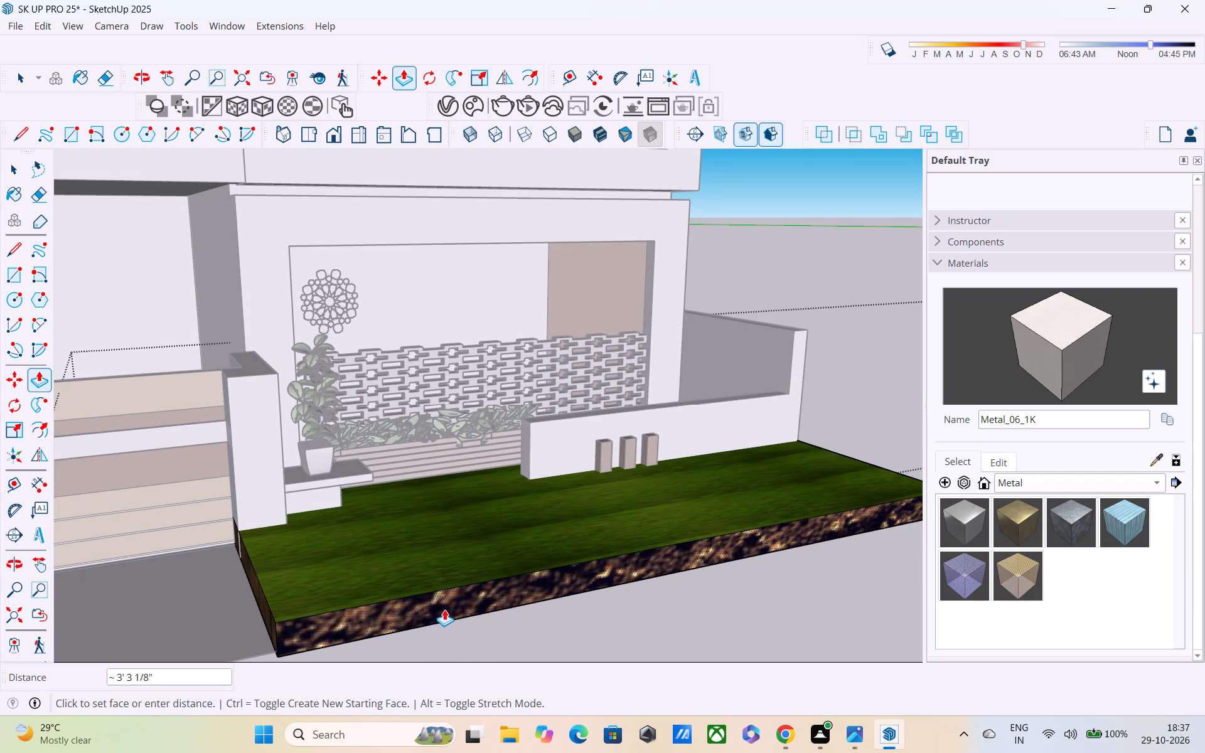
click(432, 597)
scroll(498, 595, down, 3)
key(space)
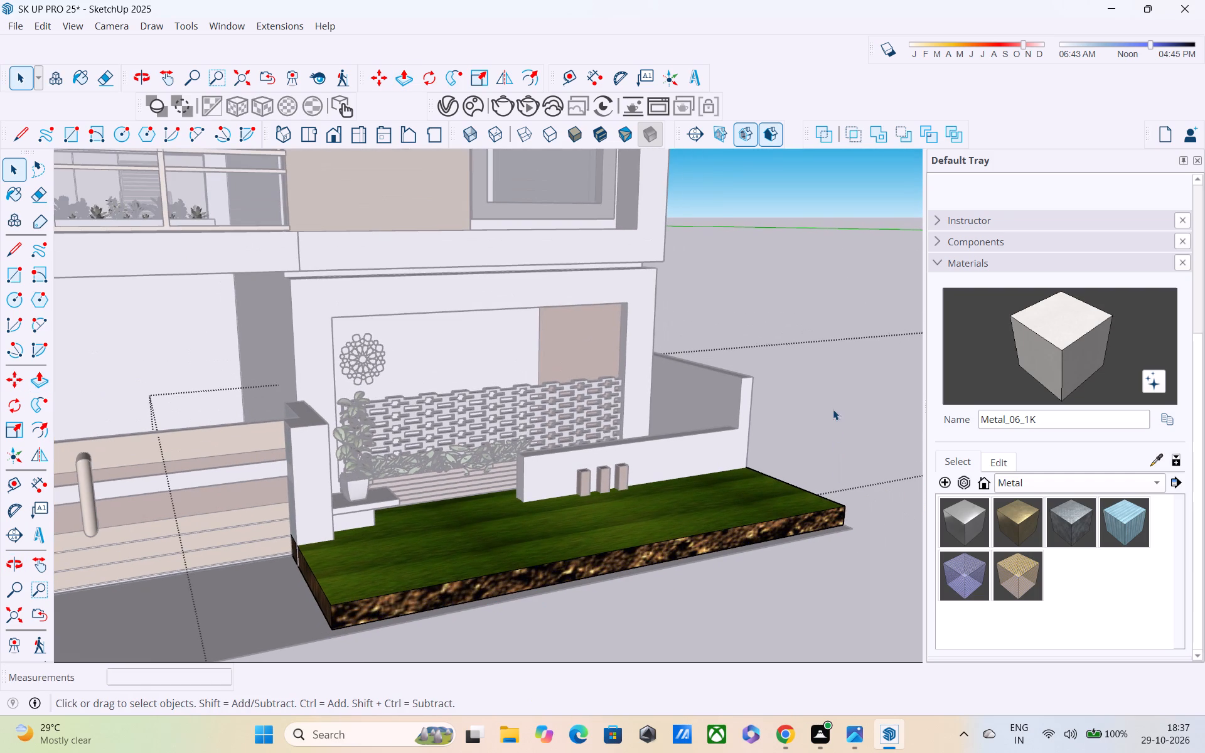
click(832, 405)
middle_drag(839, 444, 755, 493)
double_click(850, 324)
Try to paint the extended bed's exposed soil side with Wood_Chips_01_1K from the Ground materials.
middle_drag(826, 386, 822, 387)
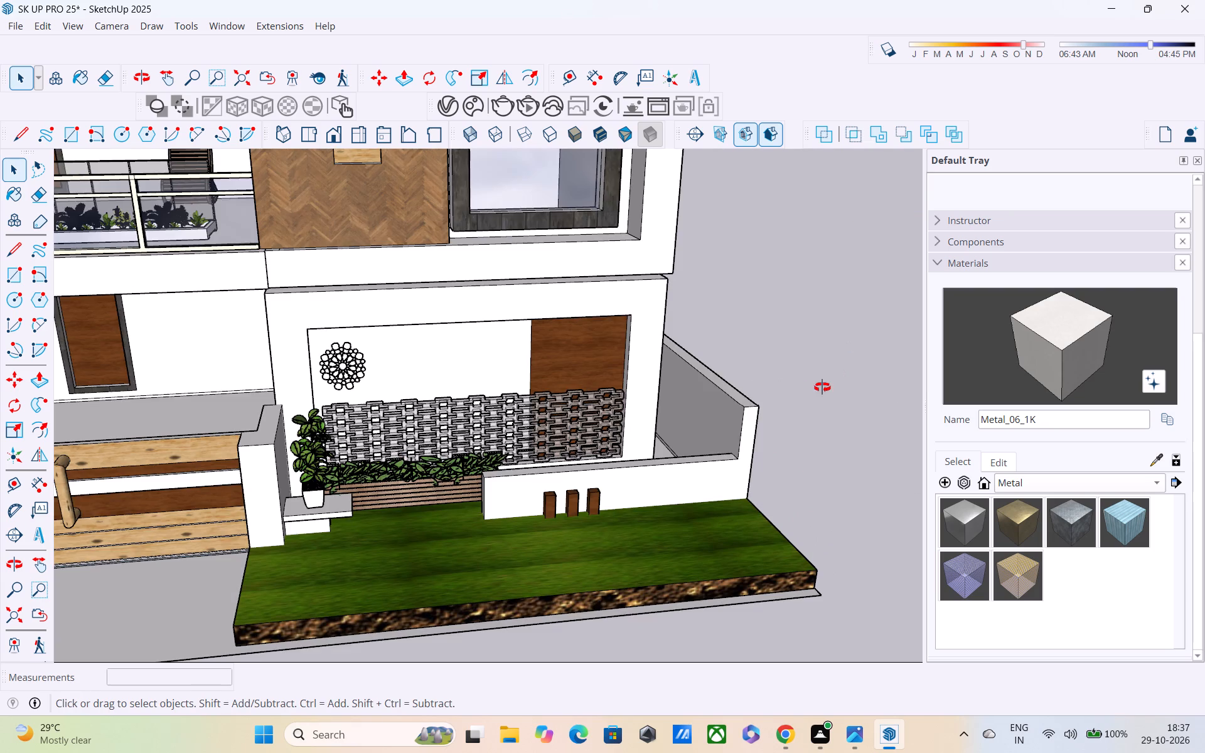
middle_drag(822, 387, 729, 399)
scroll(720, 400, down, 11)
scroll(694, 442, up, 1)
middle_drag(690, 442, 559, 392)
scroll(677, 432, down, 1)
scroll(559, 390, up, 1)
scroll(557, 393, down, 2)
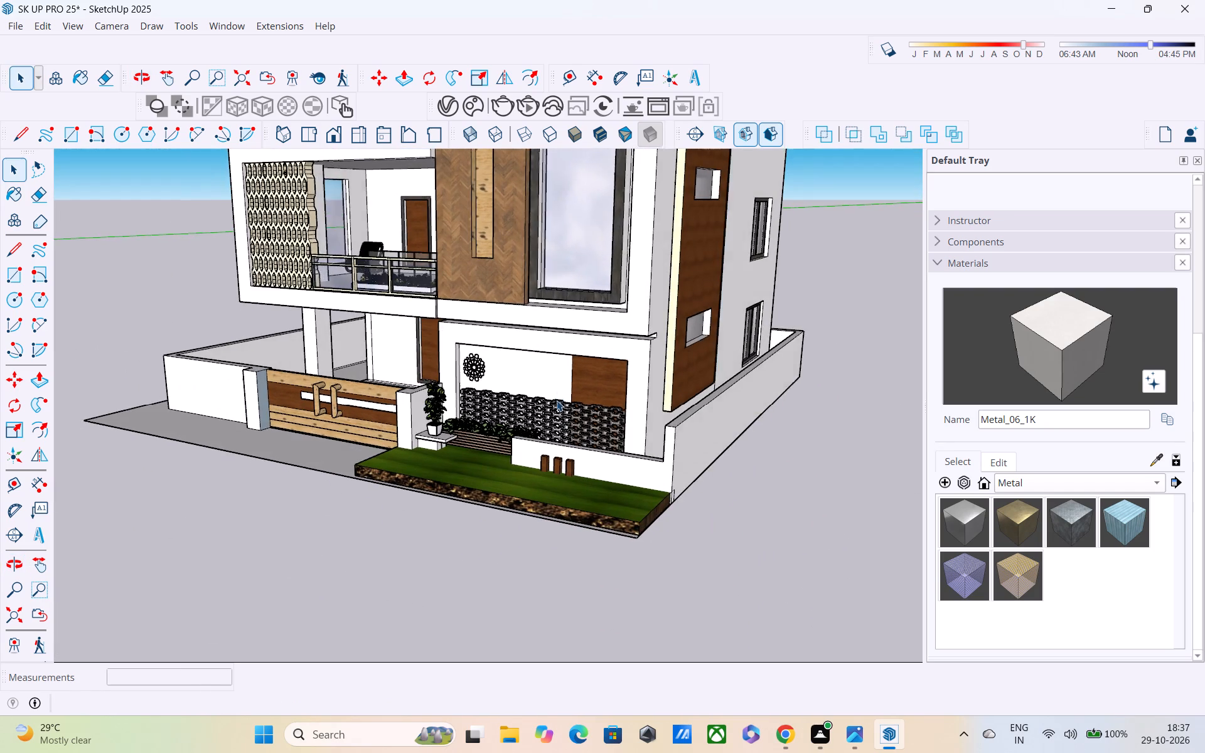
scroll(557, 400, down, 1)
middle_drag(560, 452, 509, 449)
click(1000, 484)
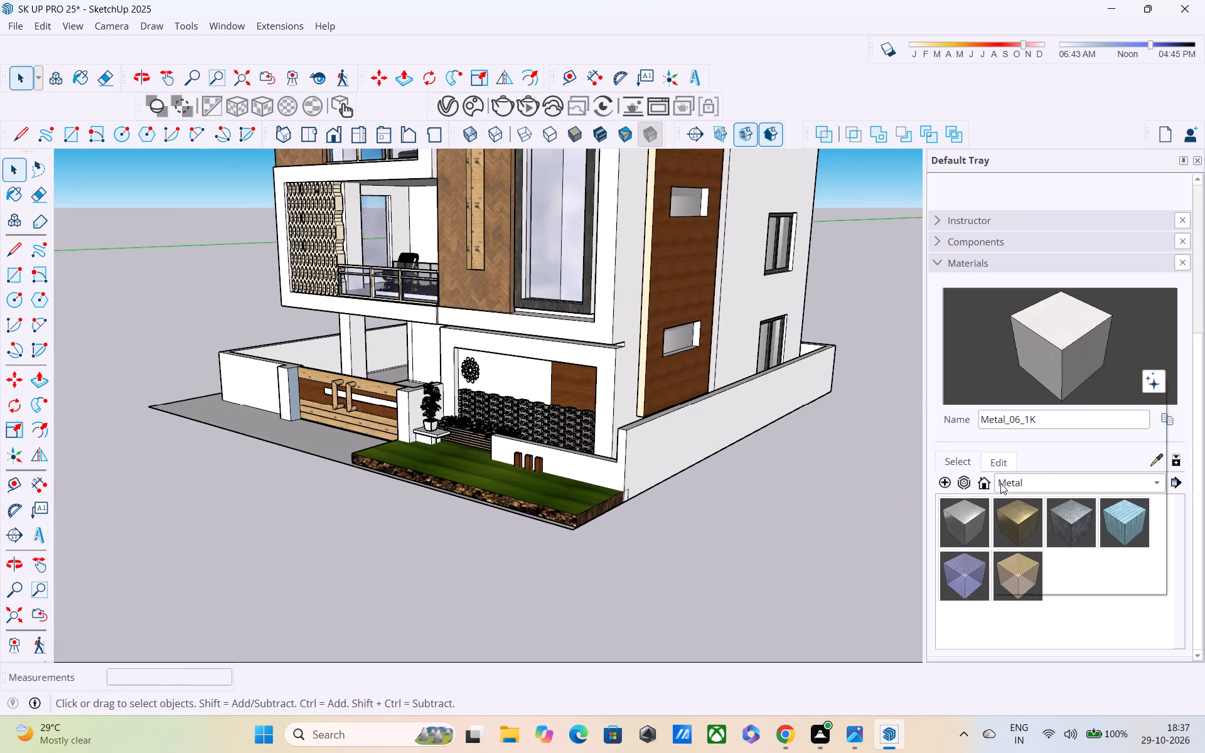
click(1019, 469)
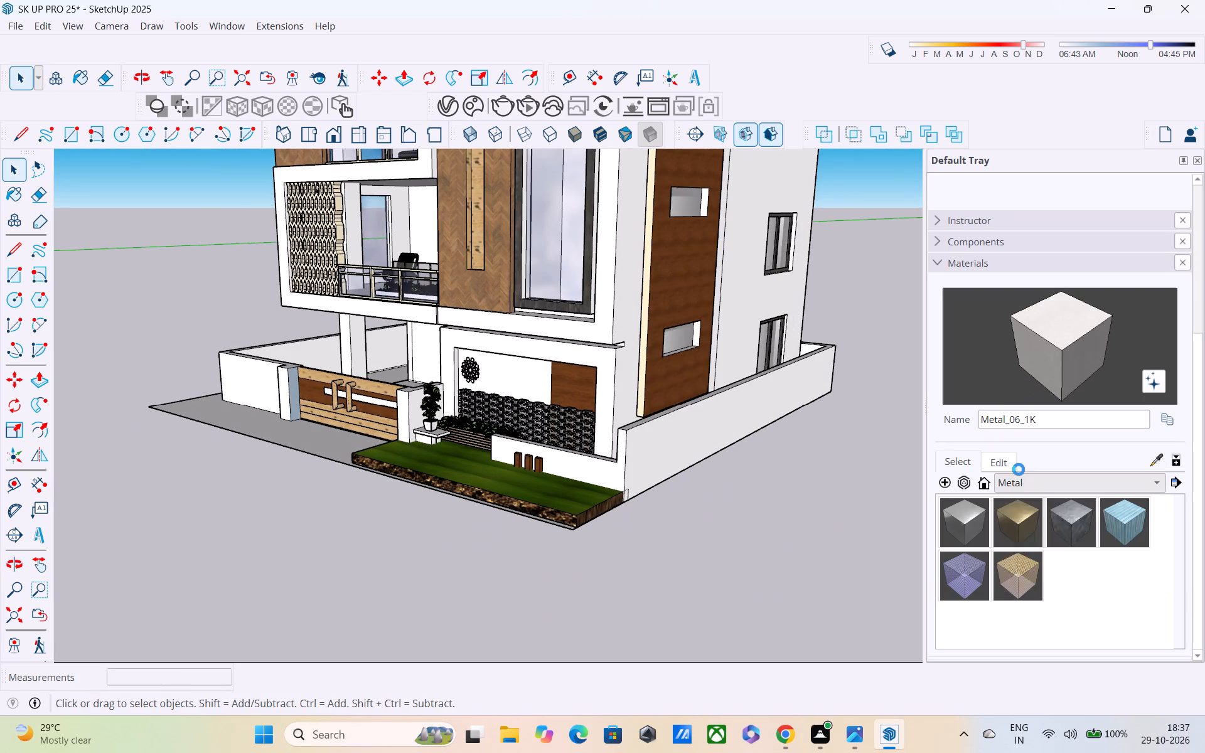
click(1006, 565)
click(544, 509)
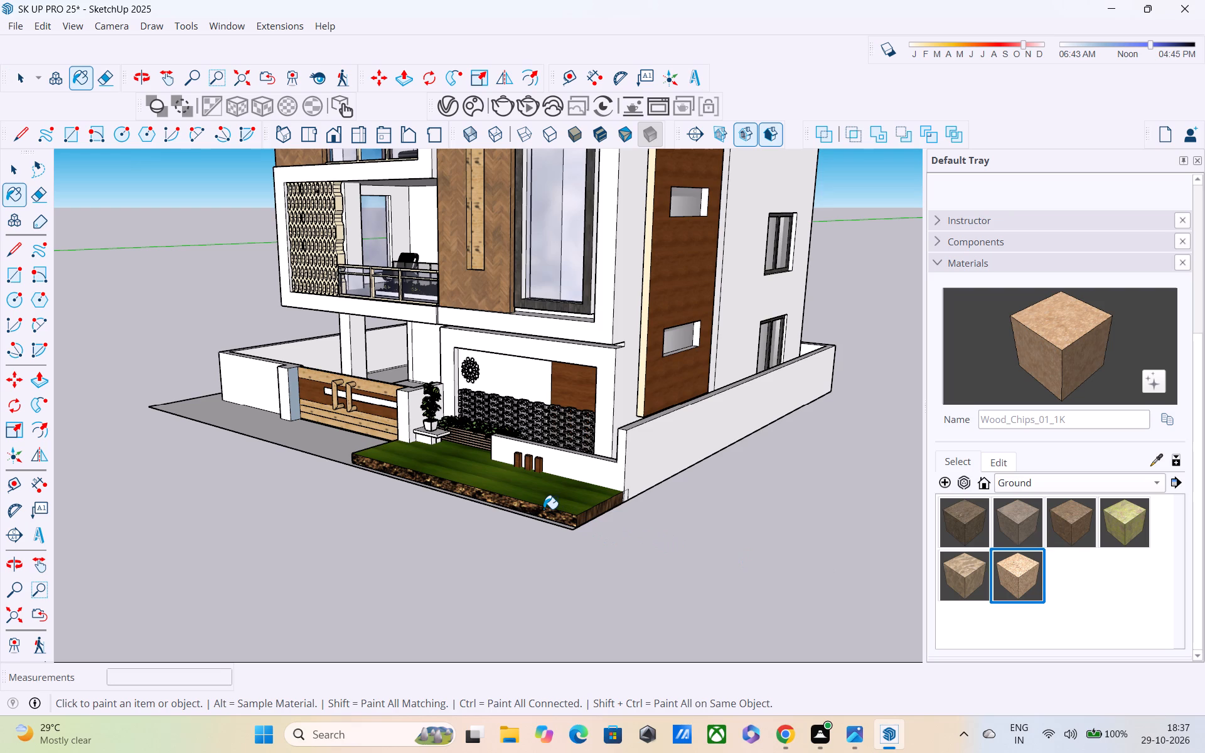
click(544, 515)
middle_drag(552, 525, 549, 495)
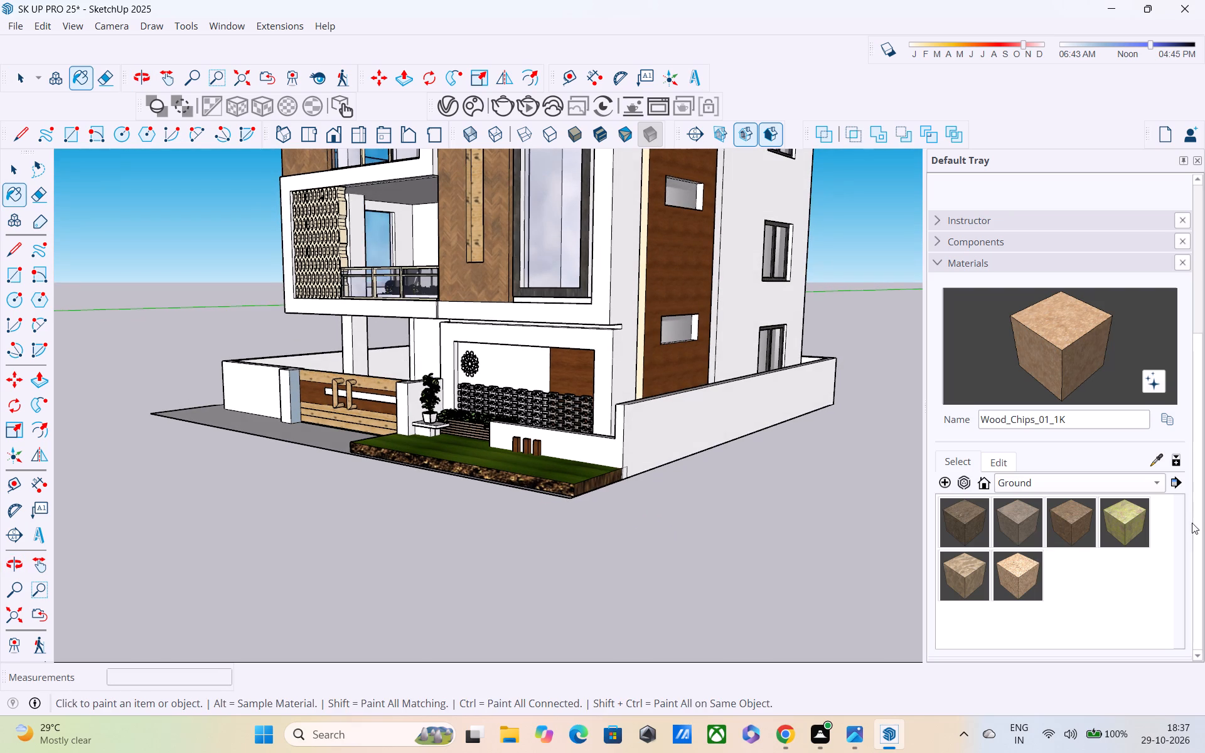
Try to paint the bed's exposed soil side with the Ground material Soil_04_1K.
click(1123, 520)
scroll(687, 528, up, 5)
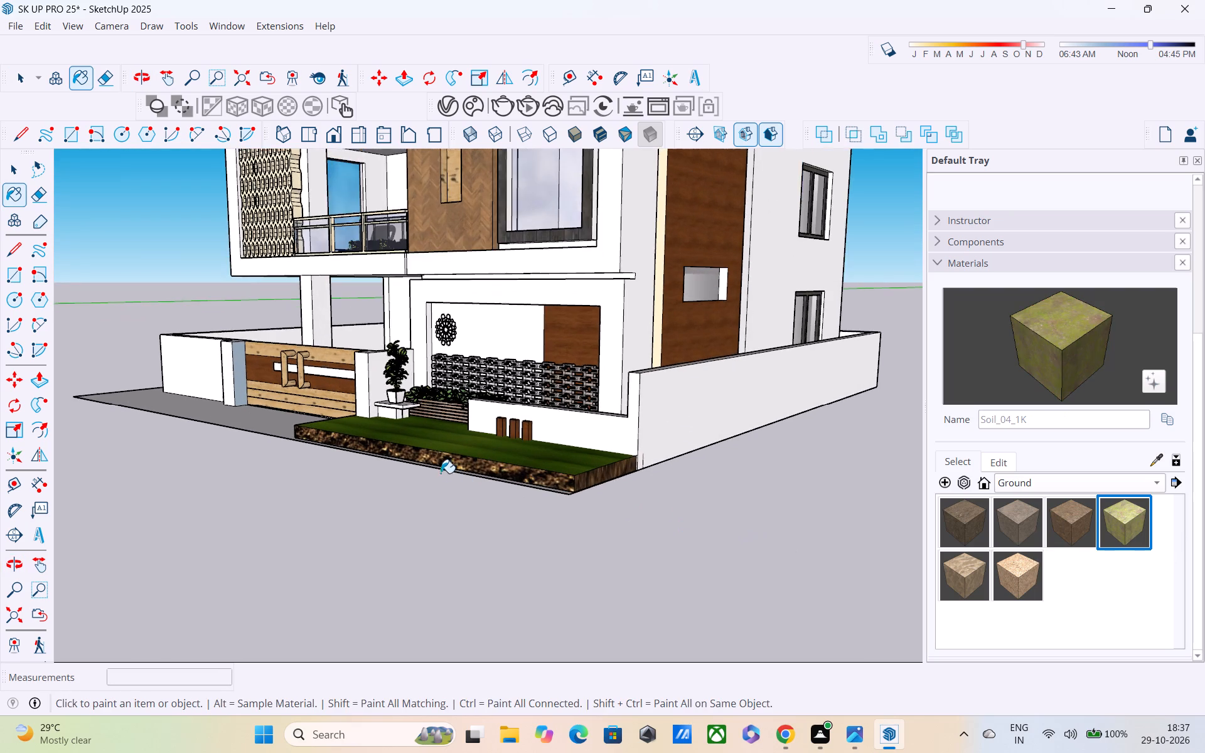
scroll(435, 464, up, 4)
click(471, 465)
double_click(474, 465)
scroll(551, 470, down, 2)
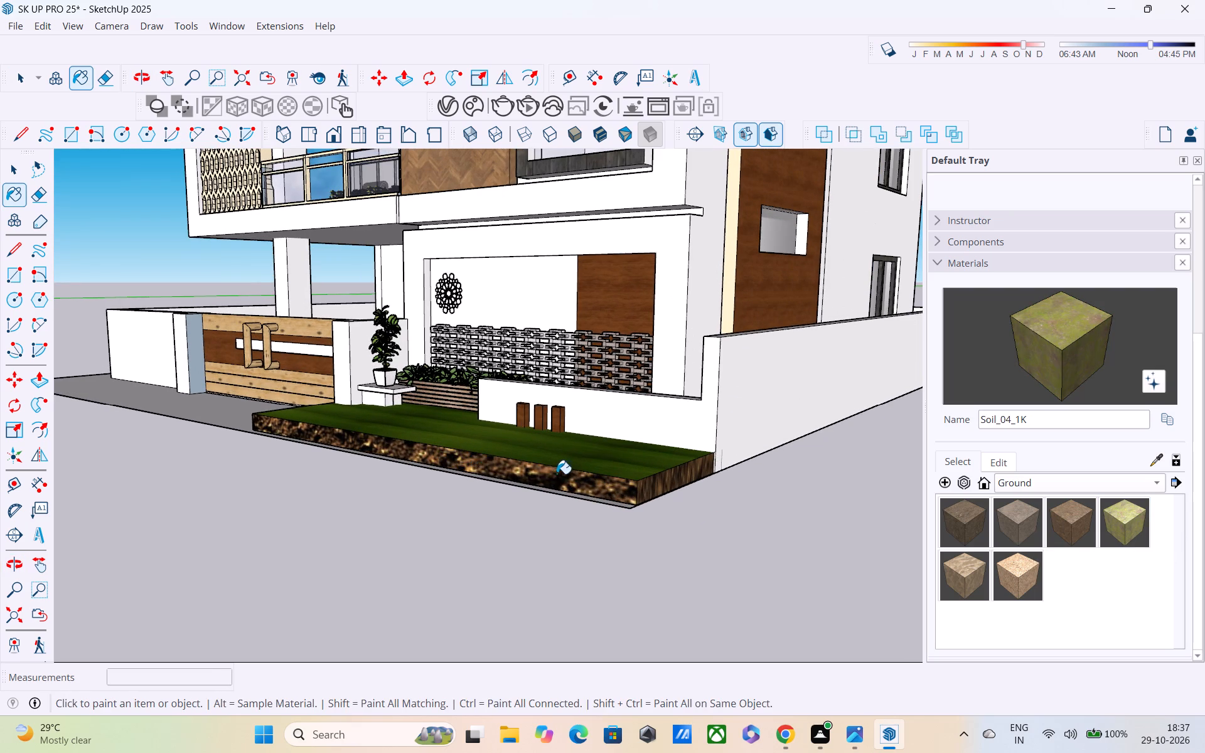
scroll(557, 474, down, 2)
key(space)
Save the model, purging its unused items.
scroll(736, 415, down, 1)
middle_drag(736, 417, 810, 549)
scroll(810, 549, up, 1)
scroll(755, 515, down, 1)
middle_drag(751, 513, 740, 513)
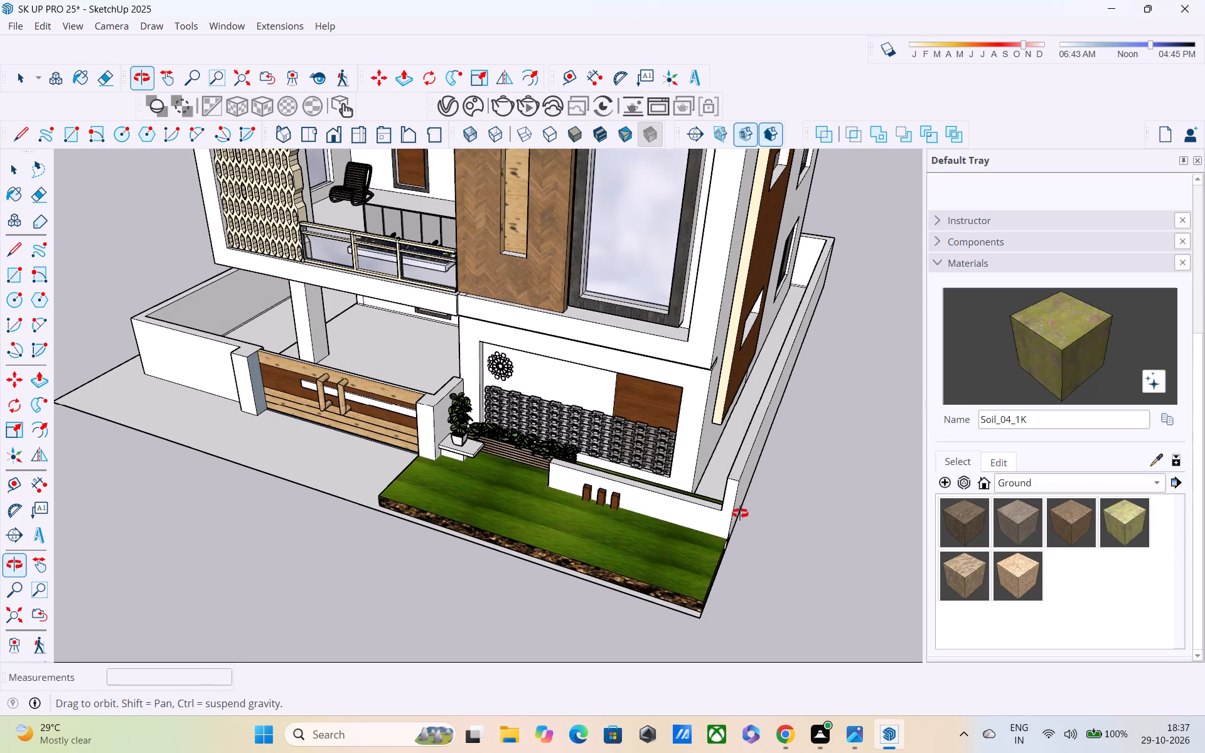
middle_drag(740, 513, 659, 498)
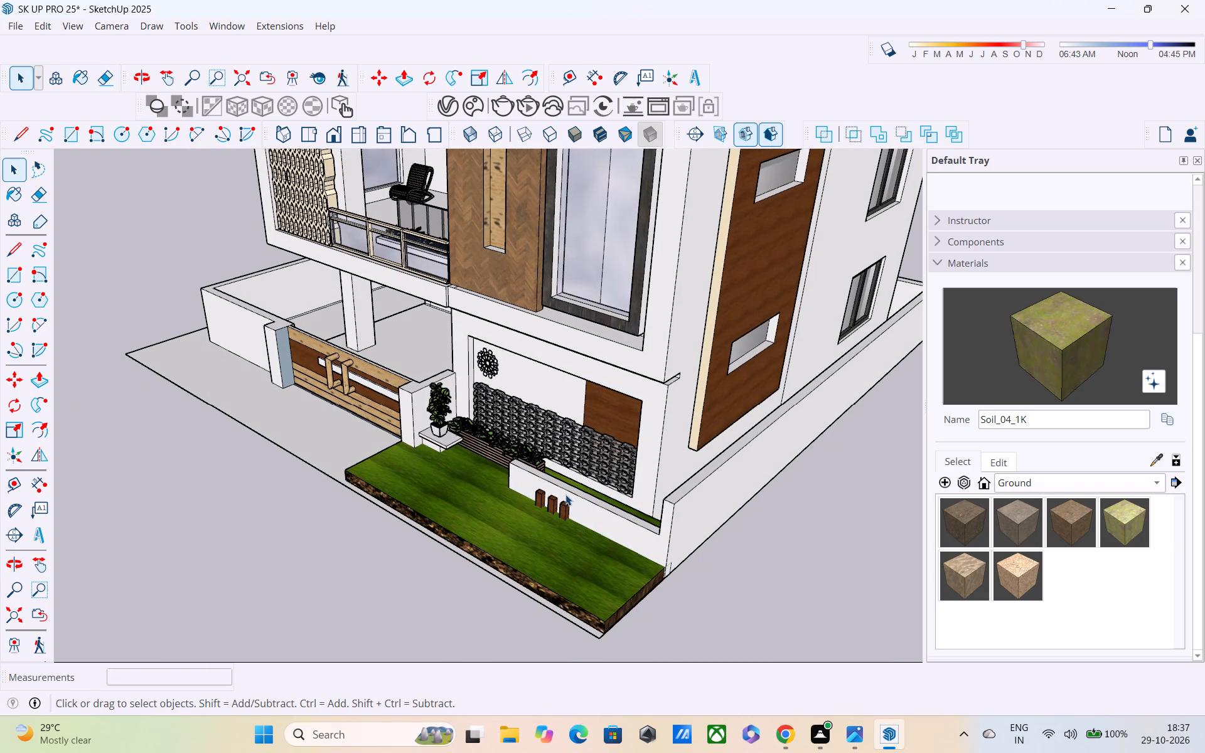
scroll(565, 494, down, 1)
key(ctrl+s)
click(544, 478)
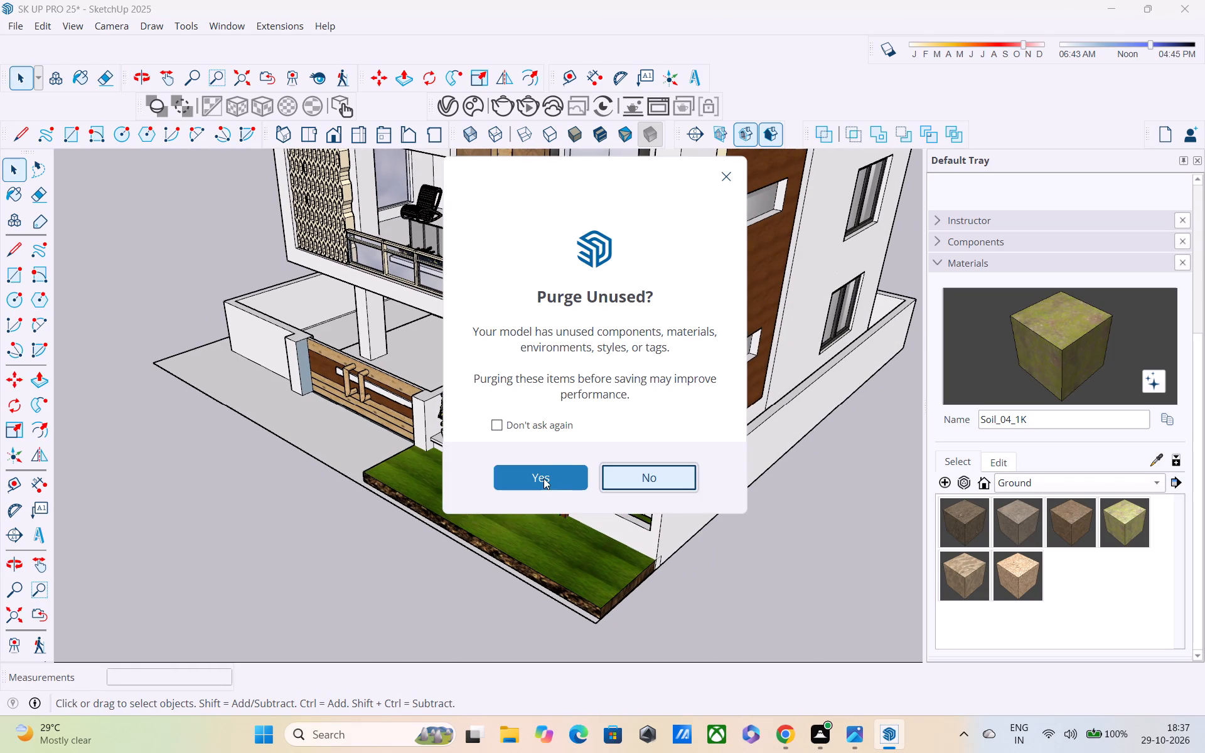
Examine the front garden bed, gate and full front facade of the house from several angles.
middle_drag(528, 478, 513, 452)
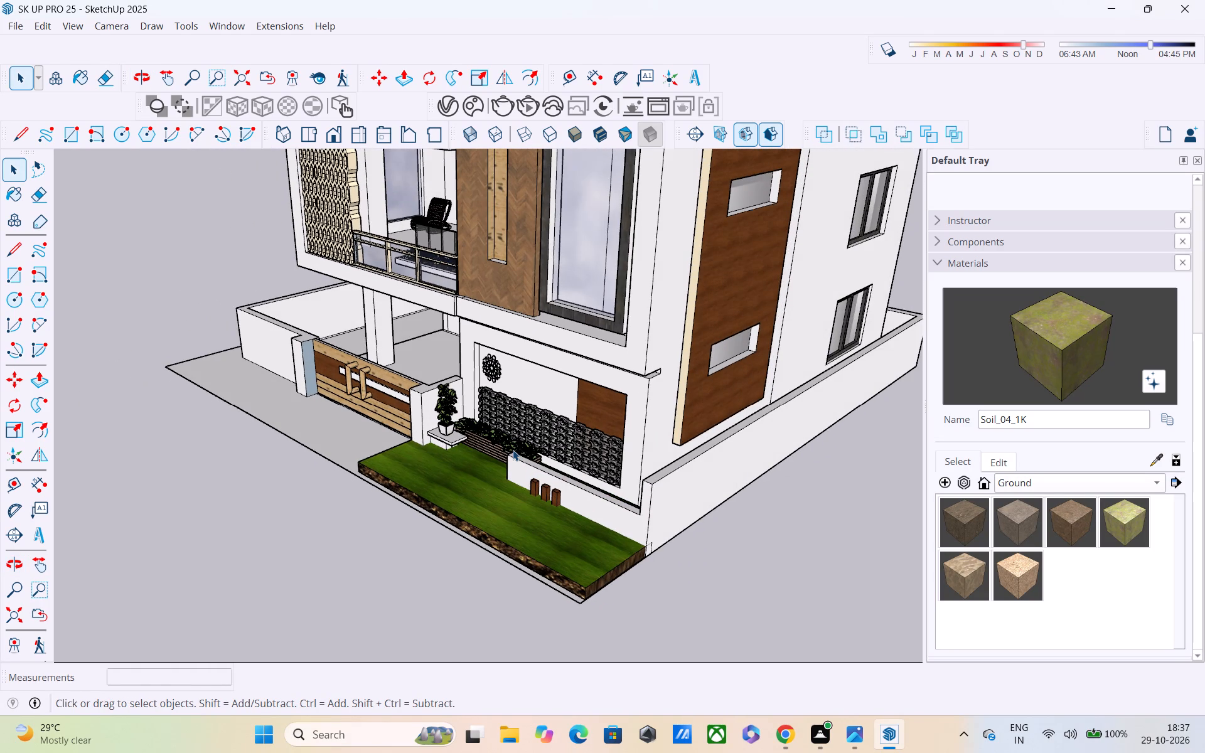
shift+middle_drag(513, 450, 520, 526)
middle_drag(530, 543, 565, 473)
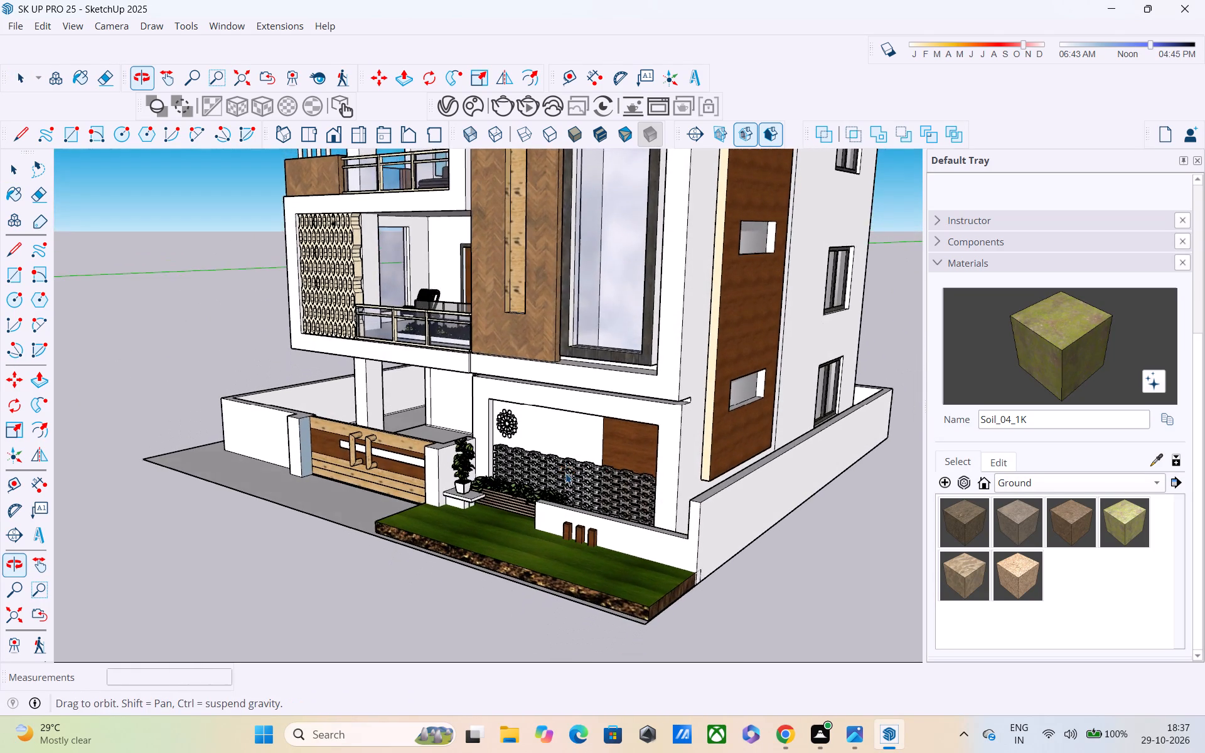
shift+middle_drag(565, 474, 616, 630)
scroll(610, 558, down, 5)
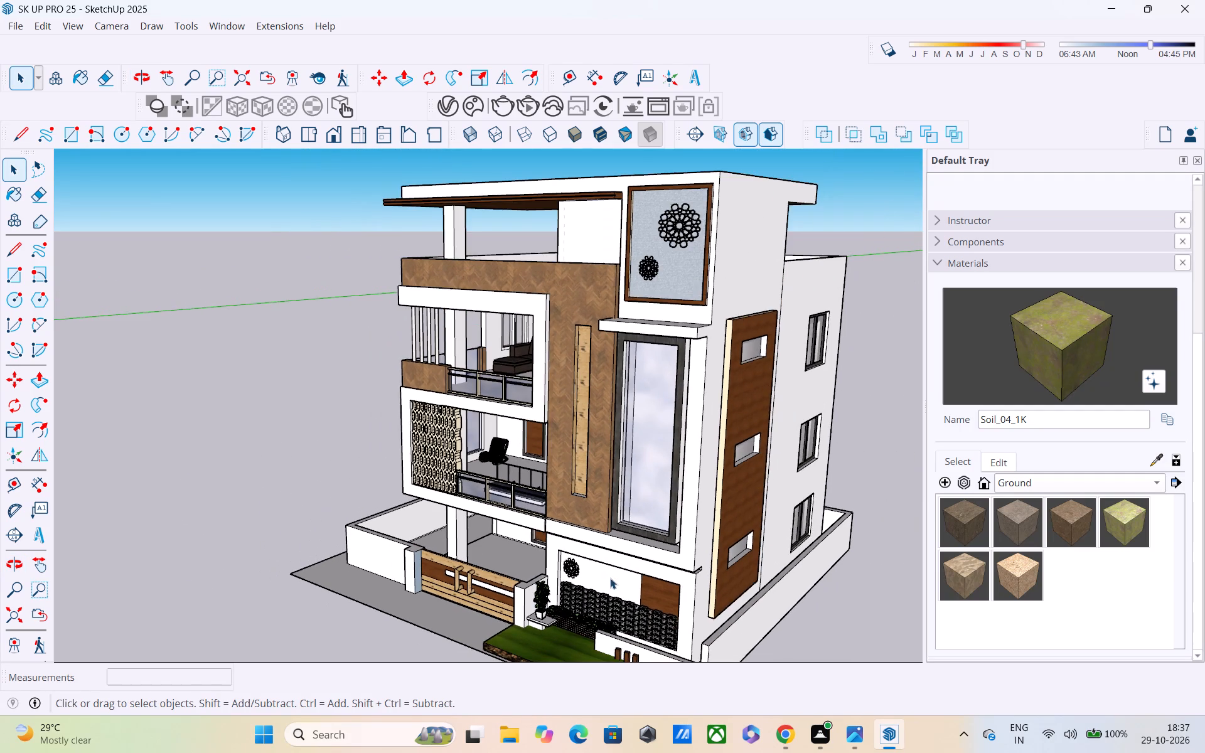
shift+middle_drag(610, 579, 536, 460)
scroll(504, 537, up, 5)
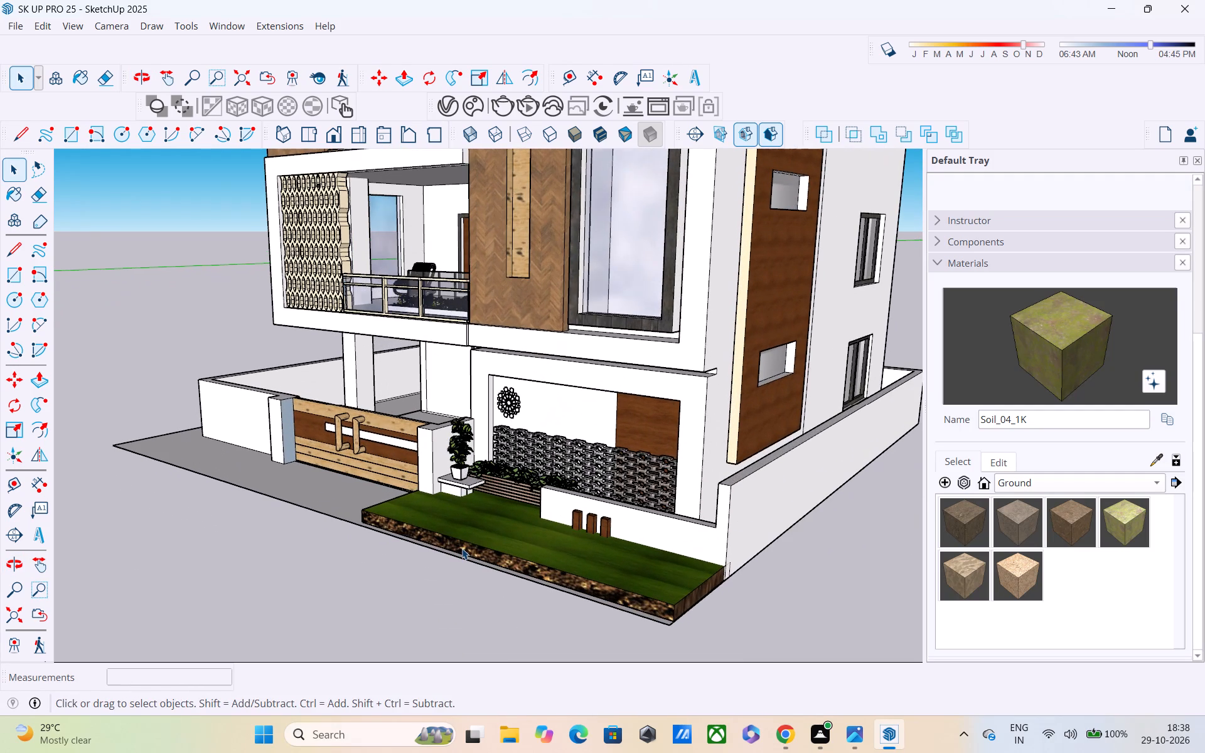
scroll(444, 547, down, 2)
middle_drag(444, 547, 437, 537)
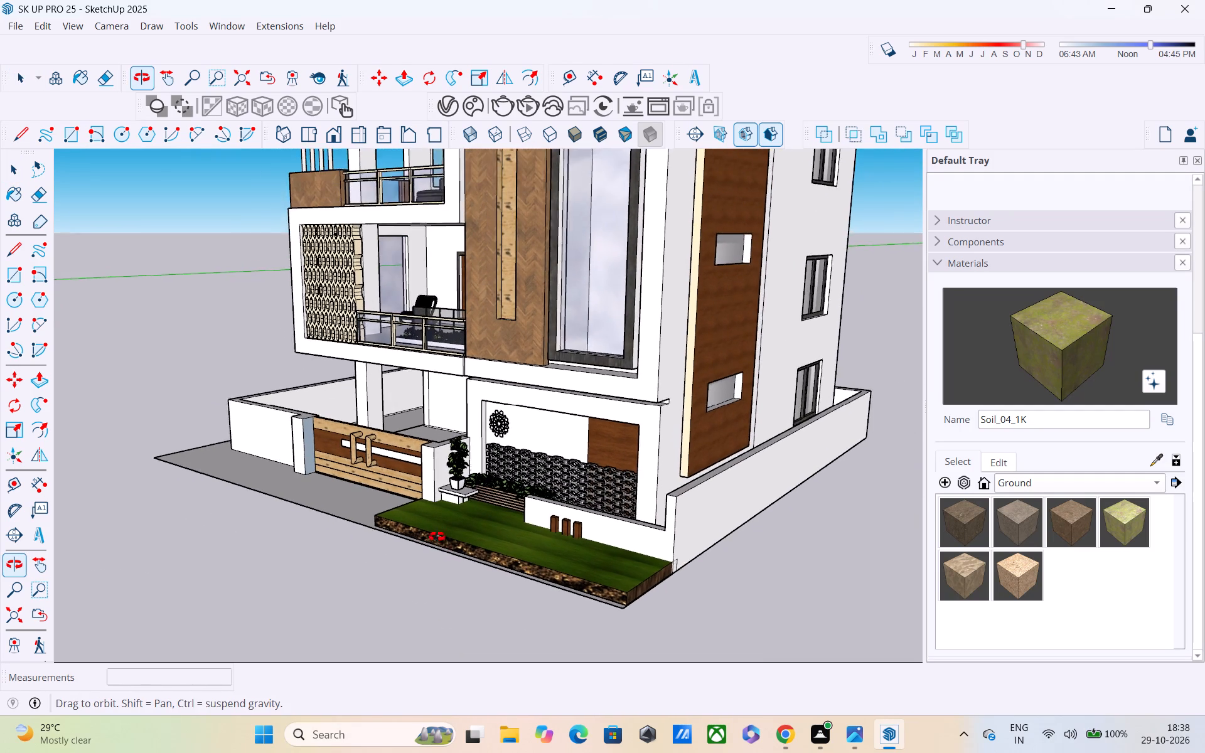
middle_drag(437, 537, 427, 514)
shift+middle_drag(427, 515, 455, 672)
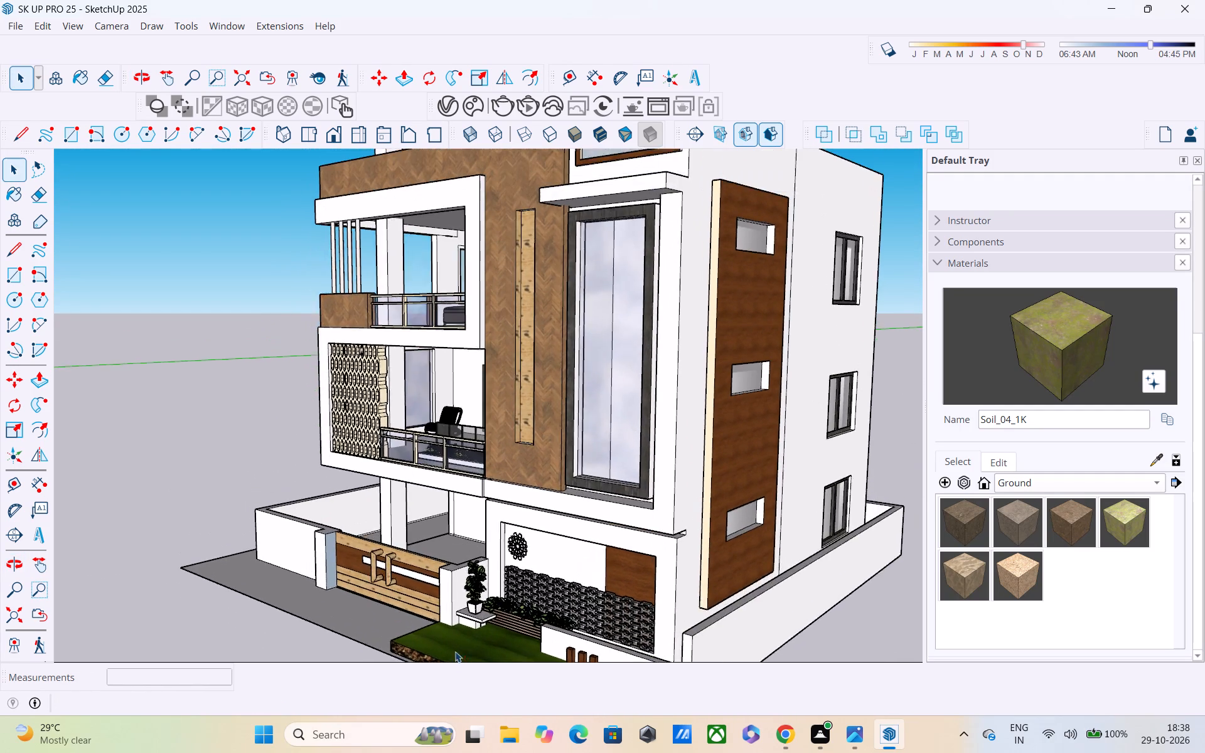
scroll(454, 633, down, 4)
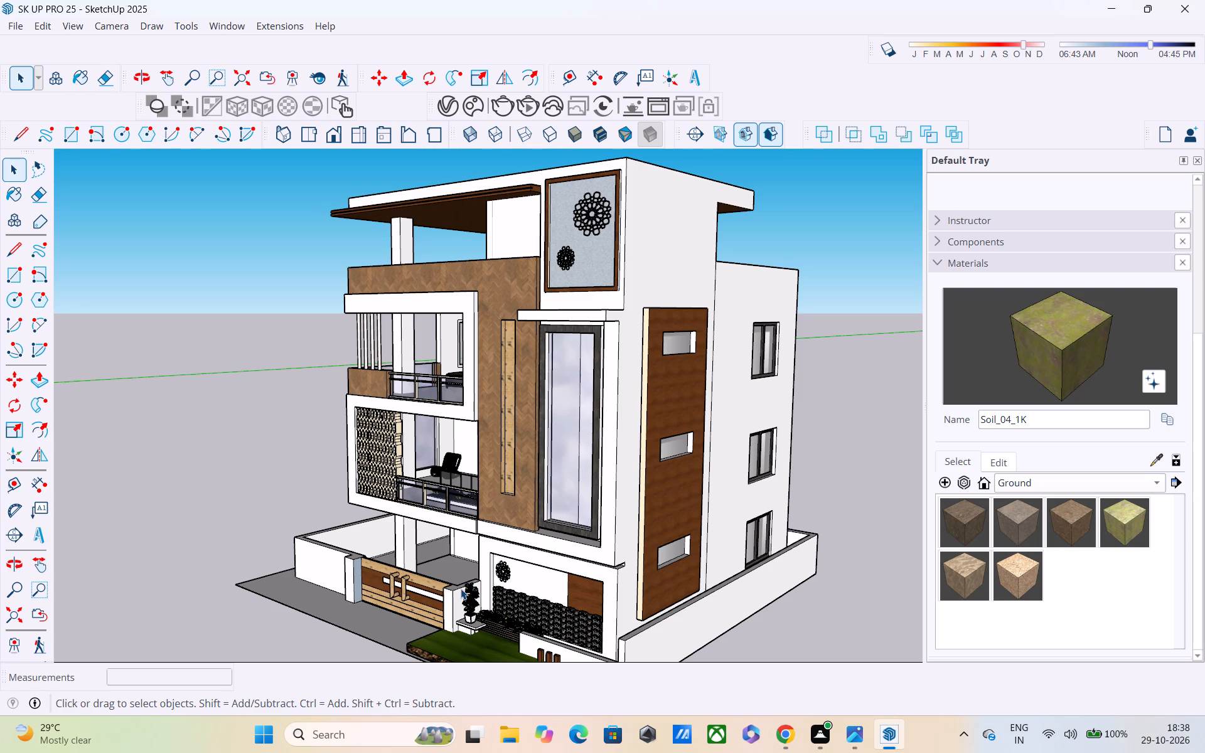
Draw a rectangle about 14' by 5' 3" on the side wall's rear section, from its top edge down to above the upper window.
middle_drag(720, 461, 515, 466)
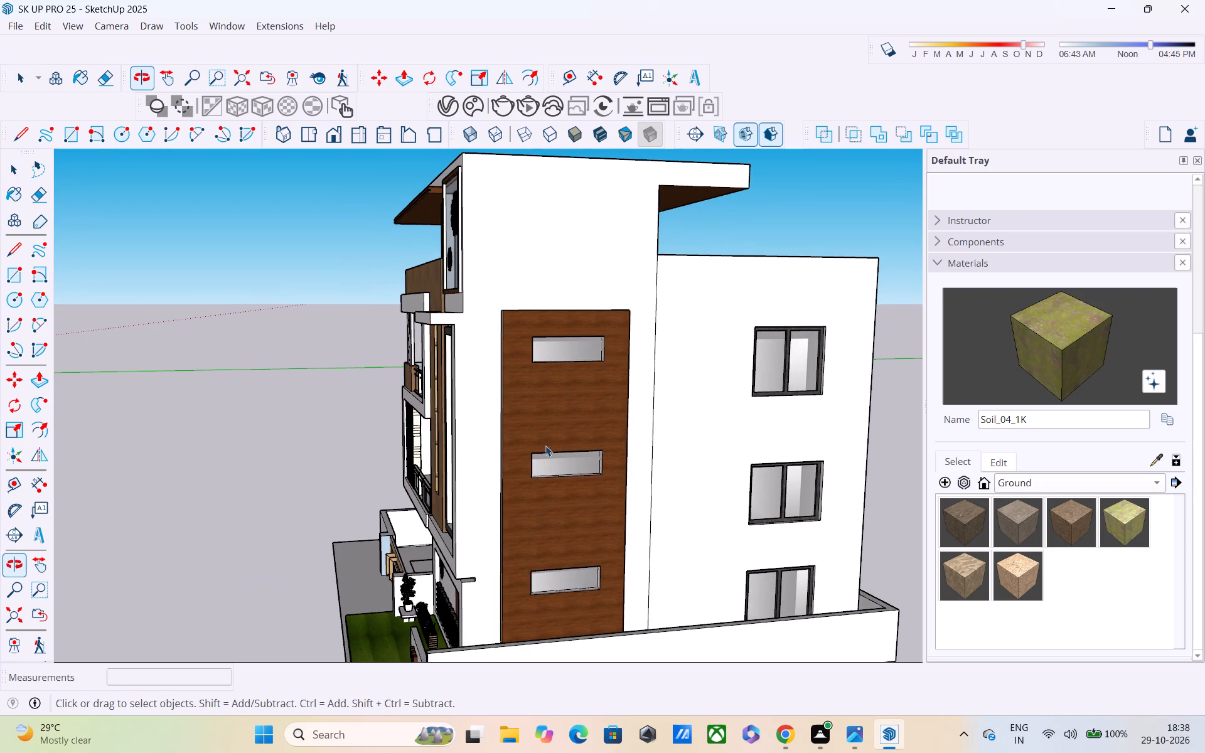
shift+middle_drag(617, 429, 576, 456)
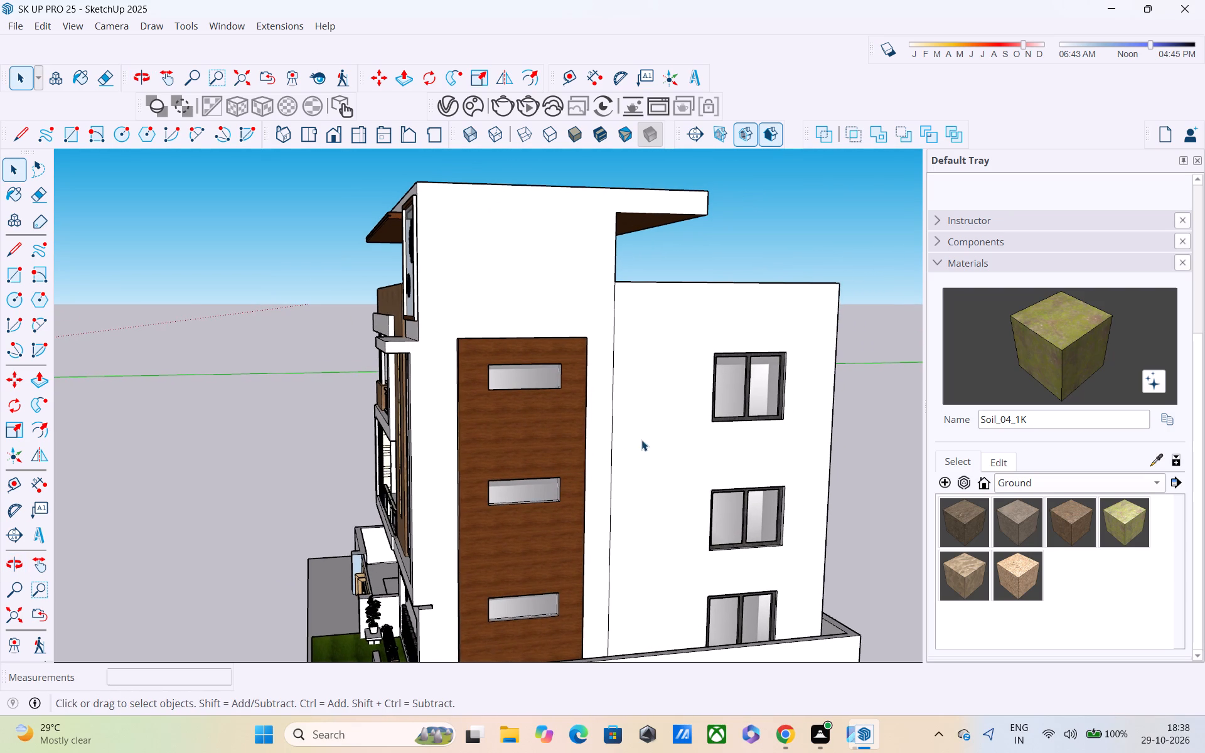
key(r)
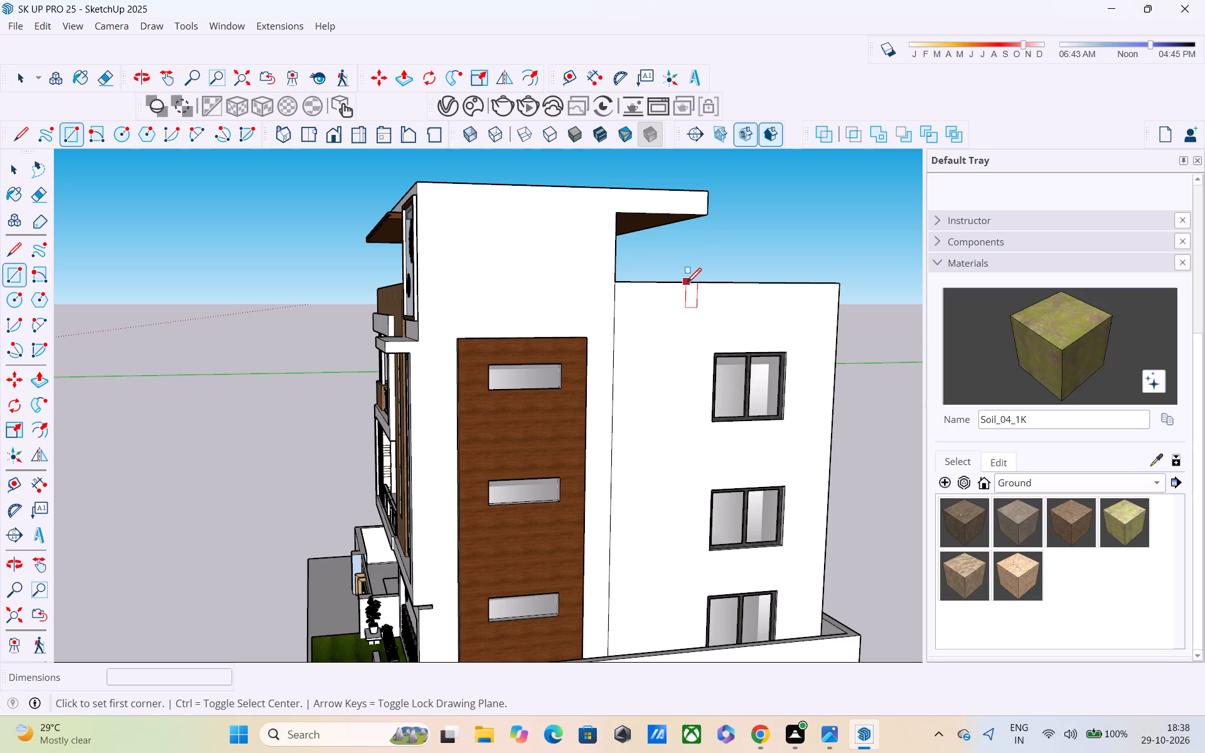
click(687, 284)
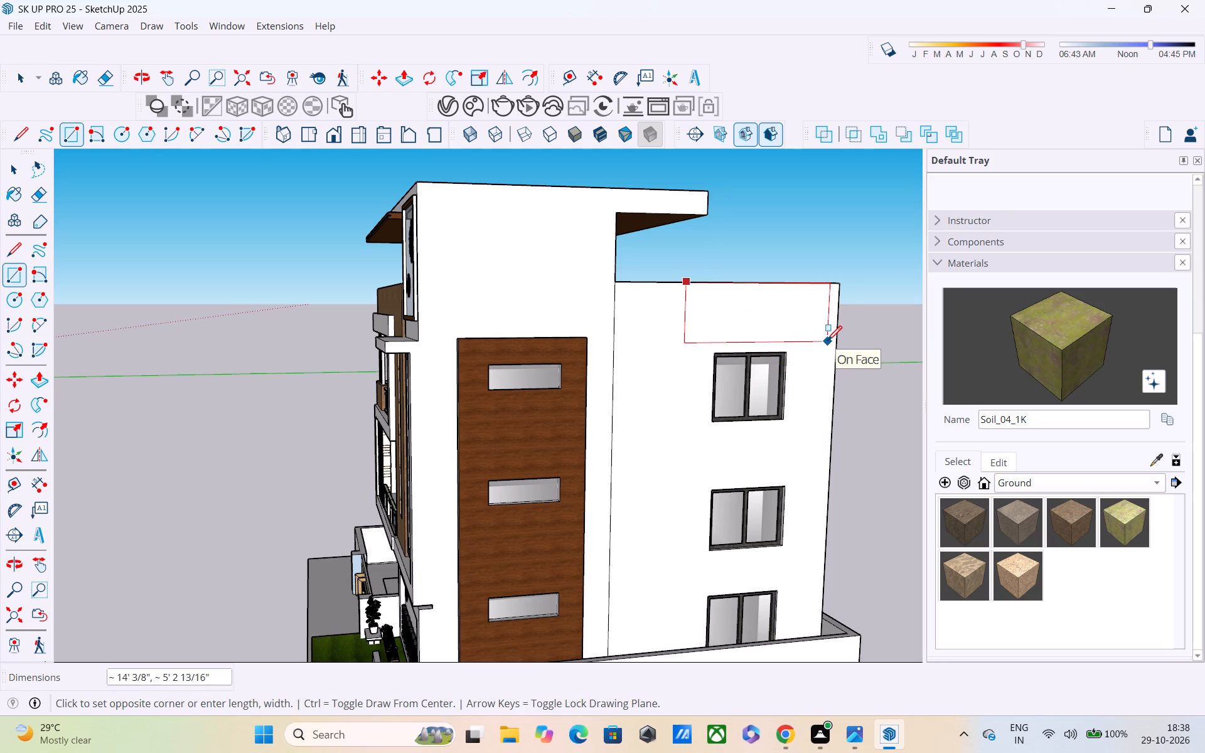
click(824, 342)
key(space)
Pull the rectangle about 7 5/8" out from the side wall.
text(p)
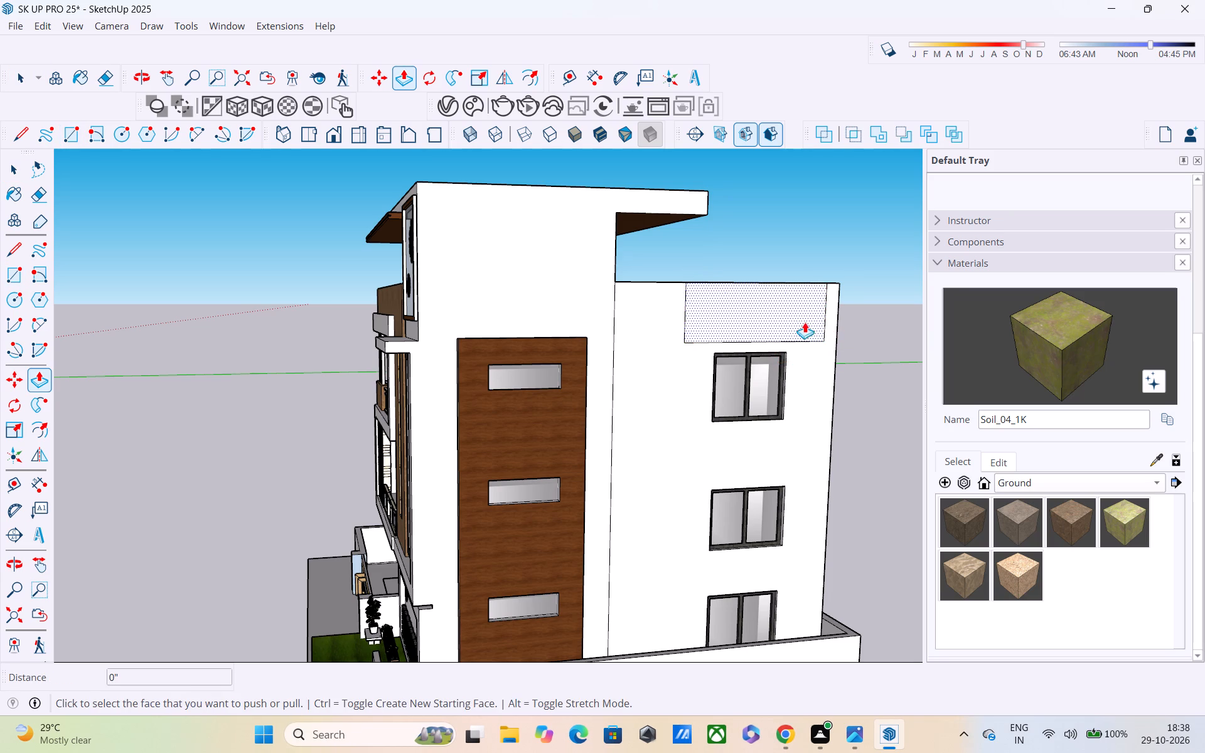
click(800, 317)
click(803, 321)
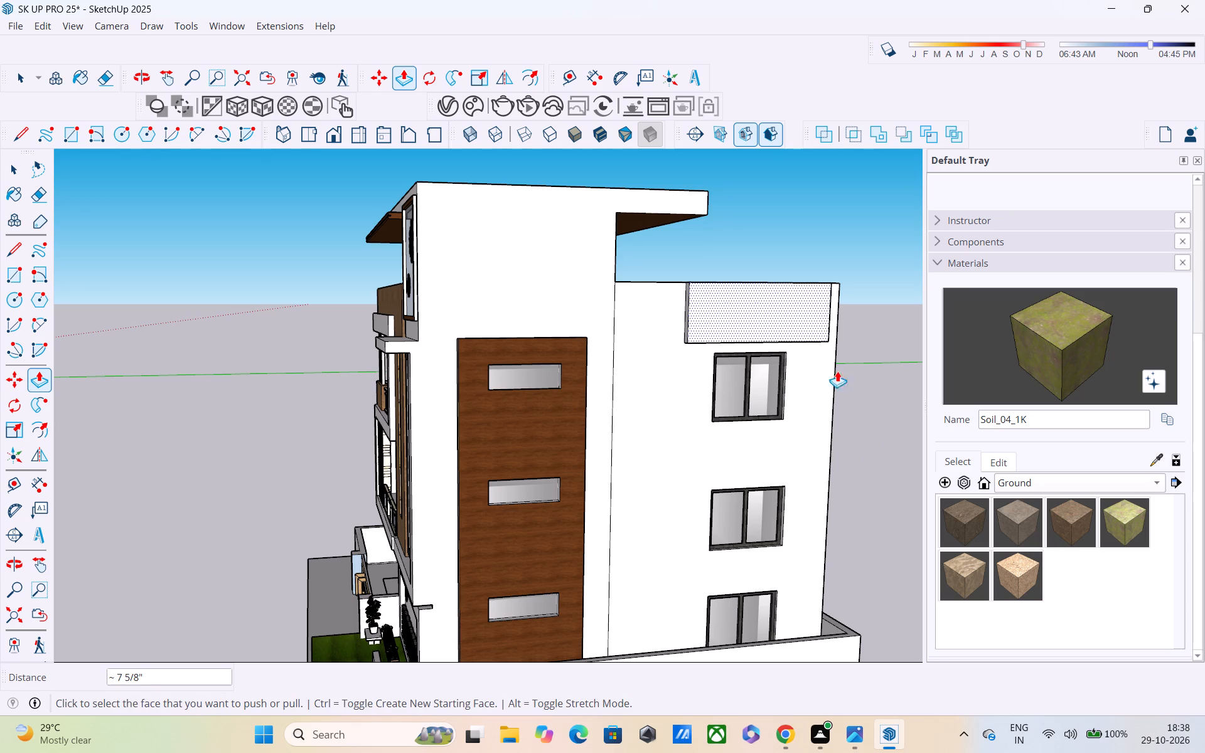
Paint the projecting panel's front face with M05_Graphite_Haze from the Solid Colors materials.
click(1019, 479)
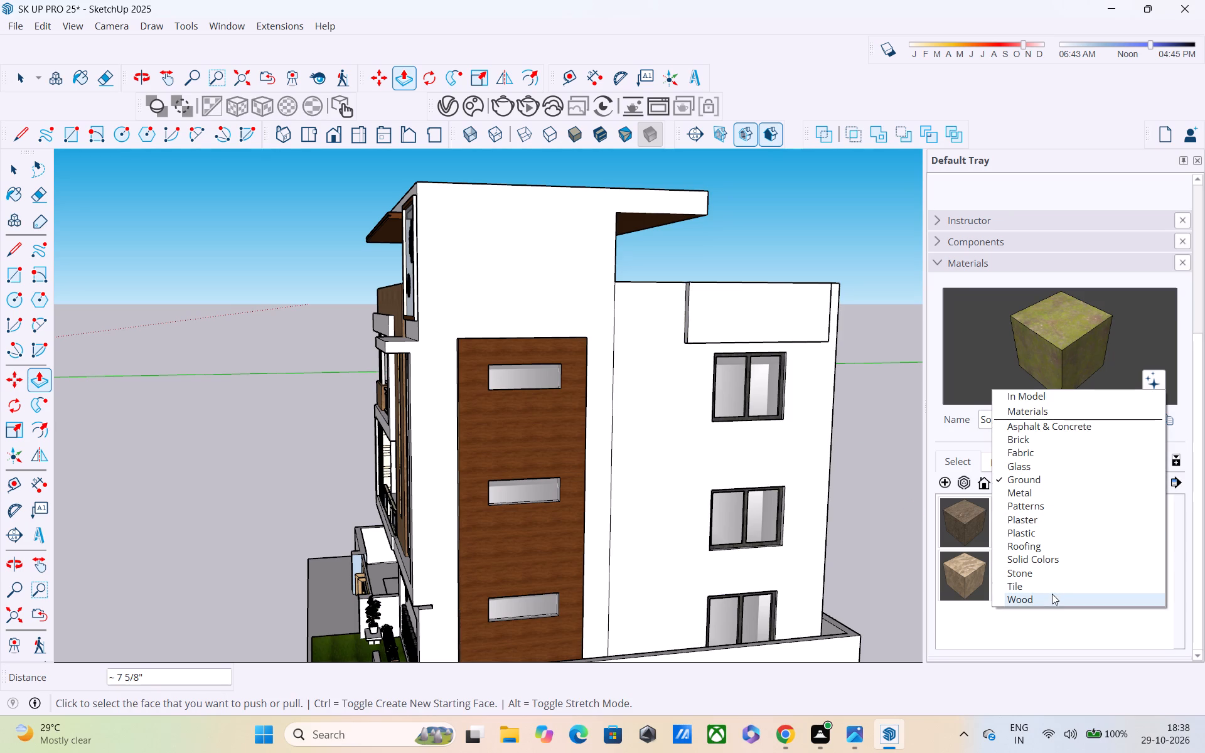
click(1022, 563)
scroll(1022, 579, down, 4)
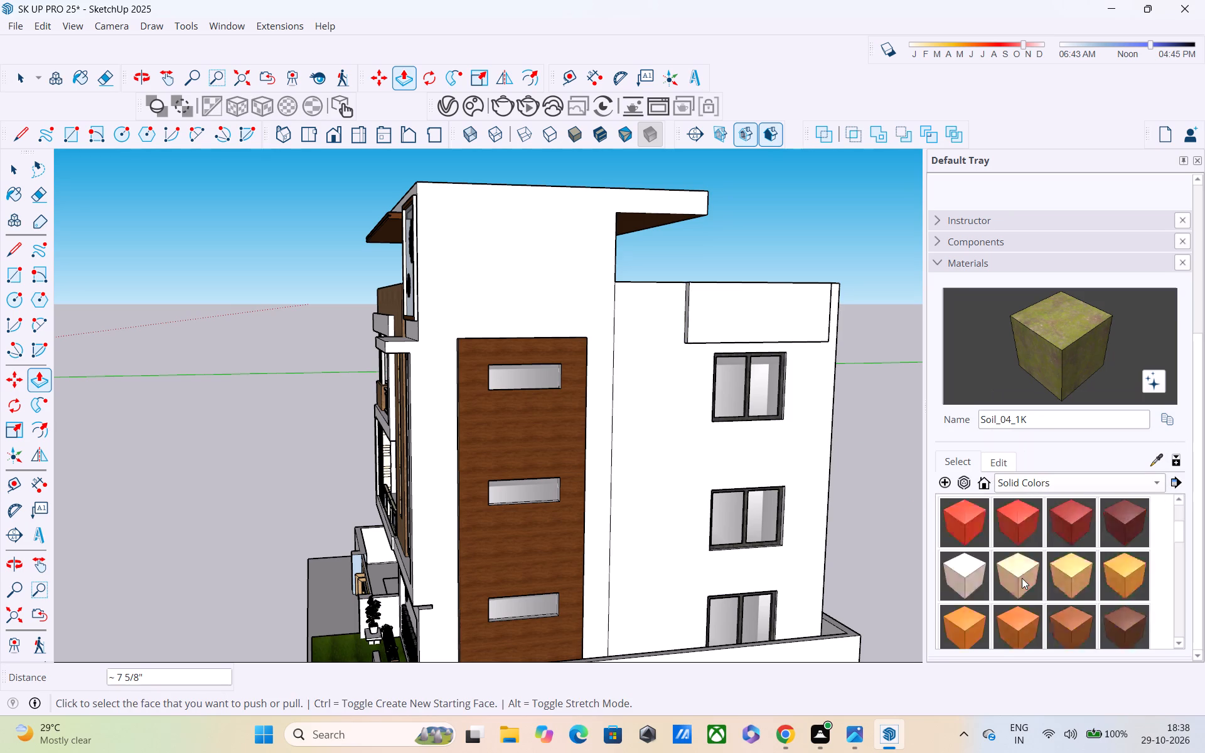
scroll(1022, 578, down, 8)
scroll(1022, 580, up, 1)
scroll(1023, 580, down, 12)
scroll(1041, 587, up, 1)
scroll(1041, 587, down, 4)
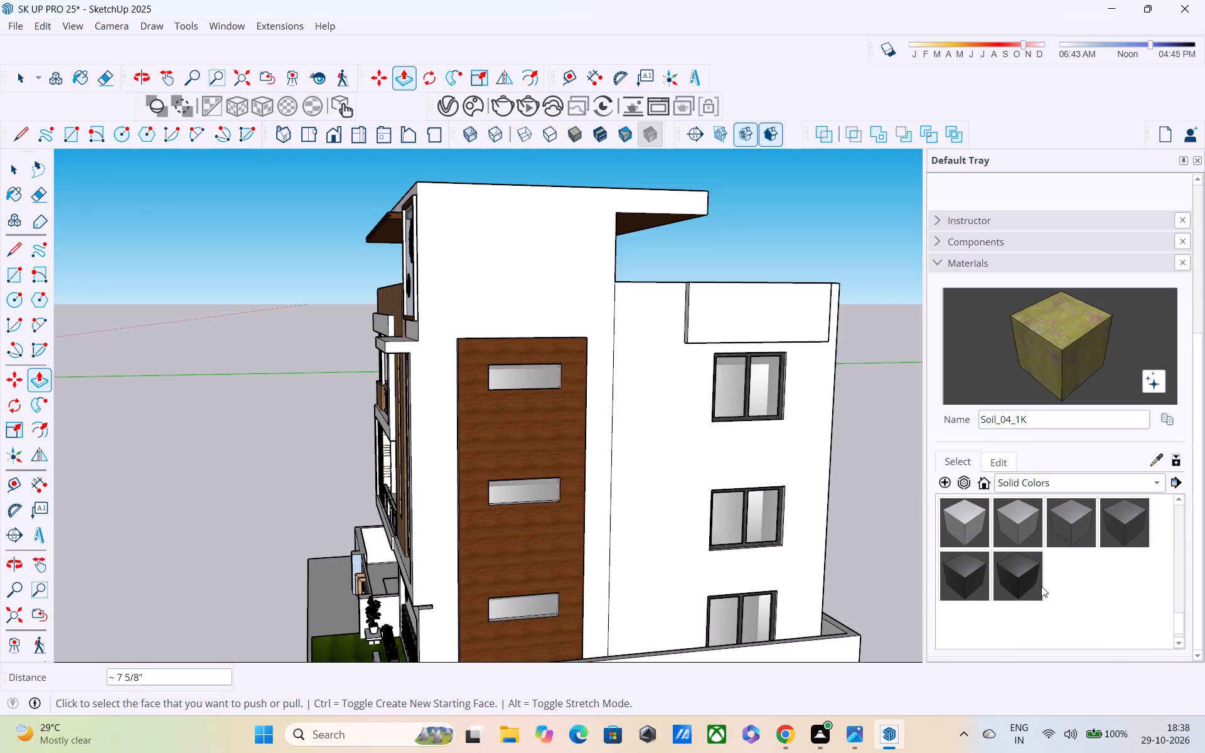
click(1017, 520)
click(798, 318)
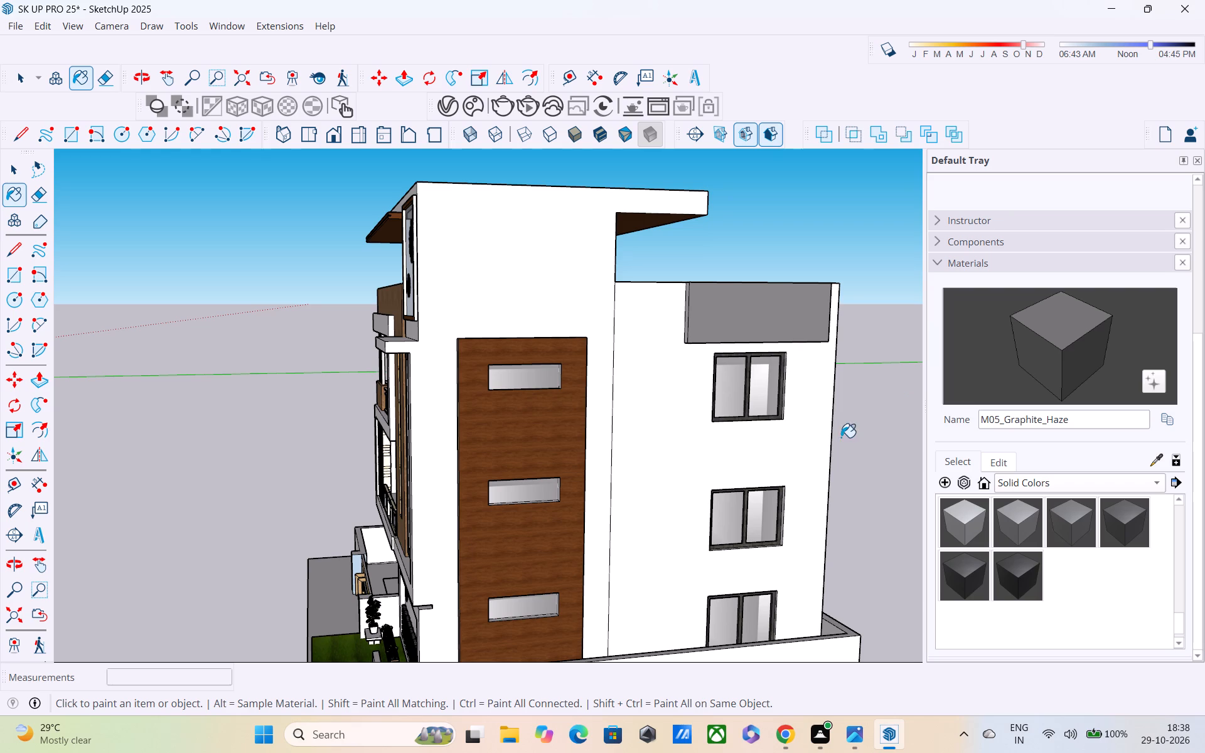
Paint the projecting panel's front face, both side edges and underside with M04_Stone_Frost from the Solid Colors materials.
middle_drag(766, 378, 956, 370)
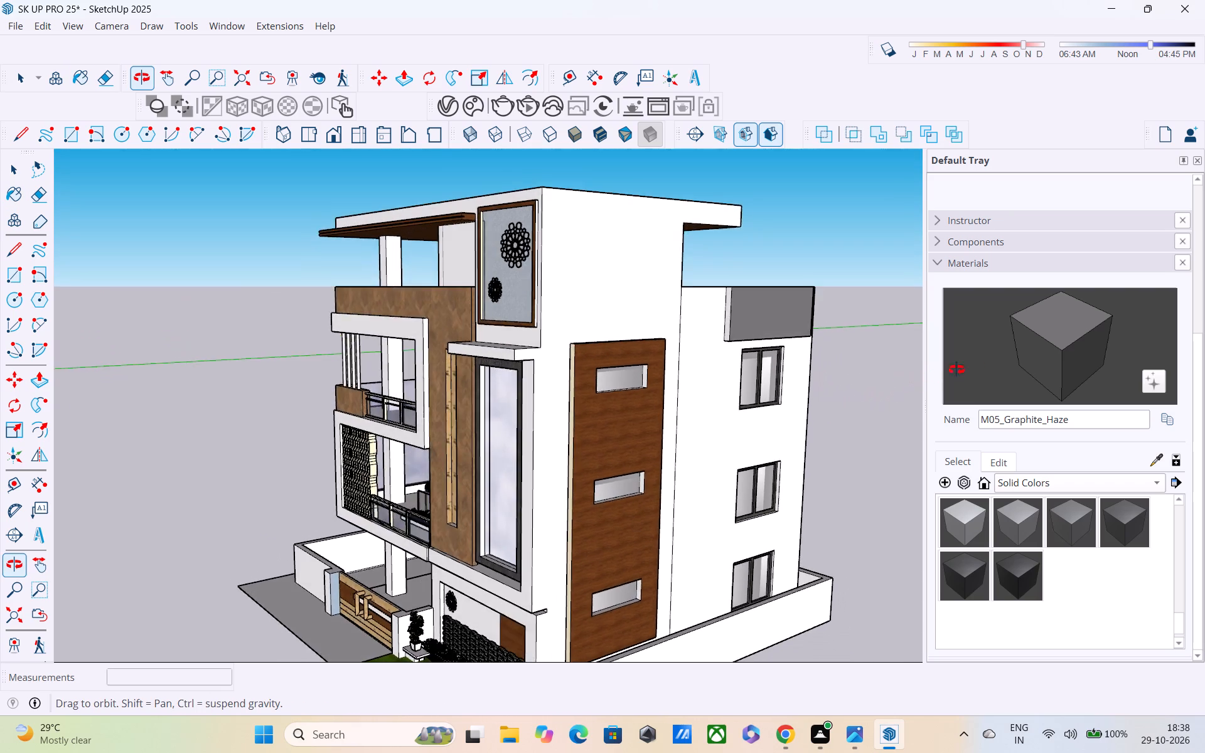
middle_drag(956, 370, 1004, 332)
scroll(830, 324, up, 2)
click(968, 509)
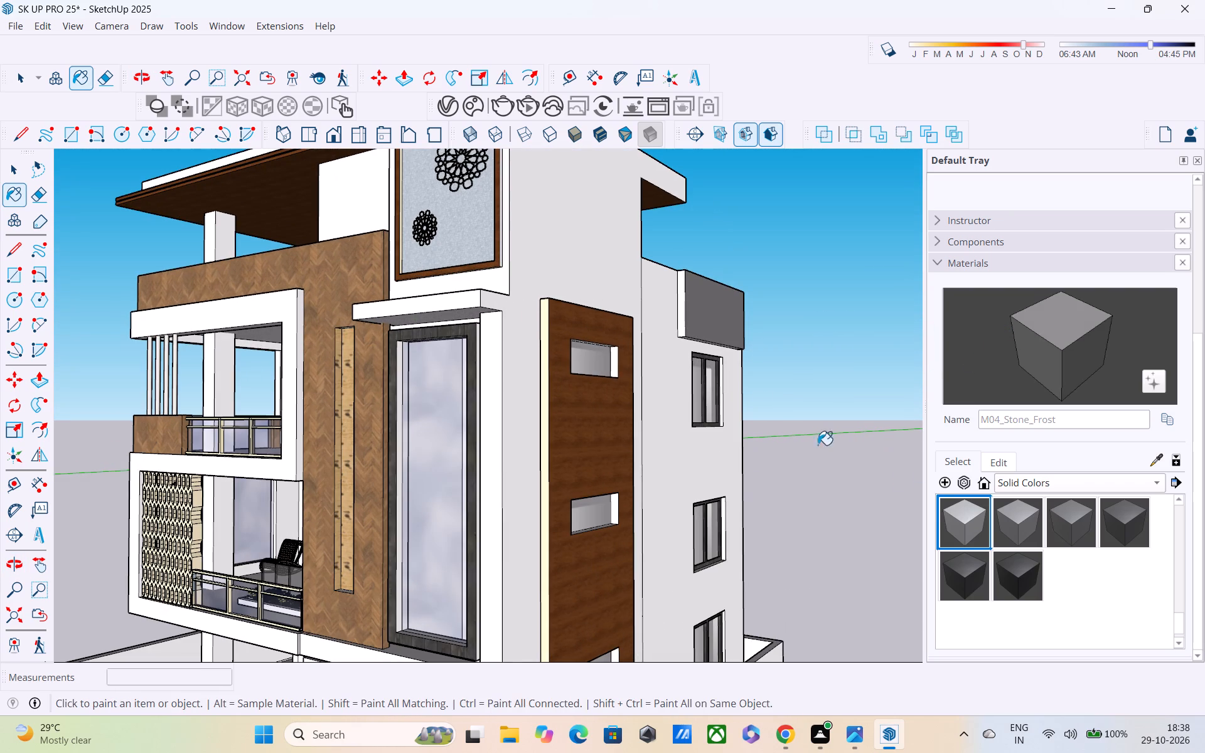
click(696, 307)
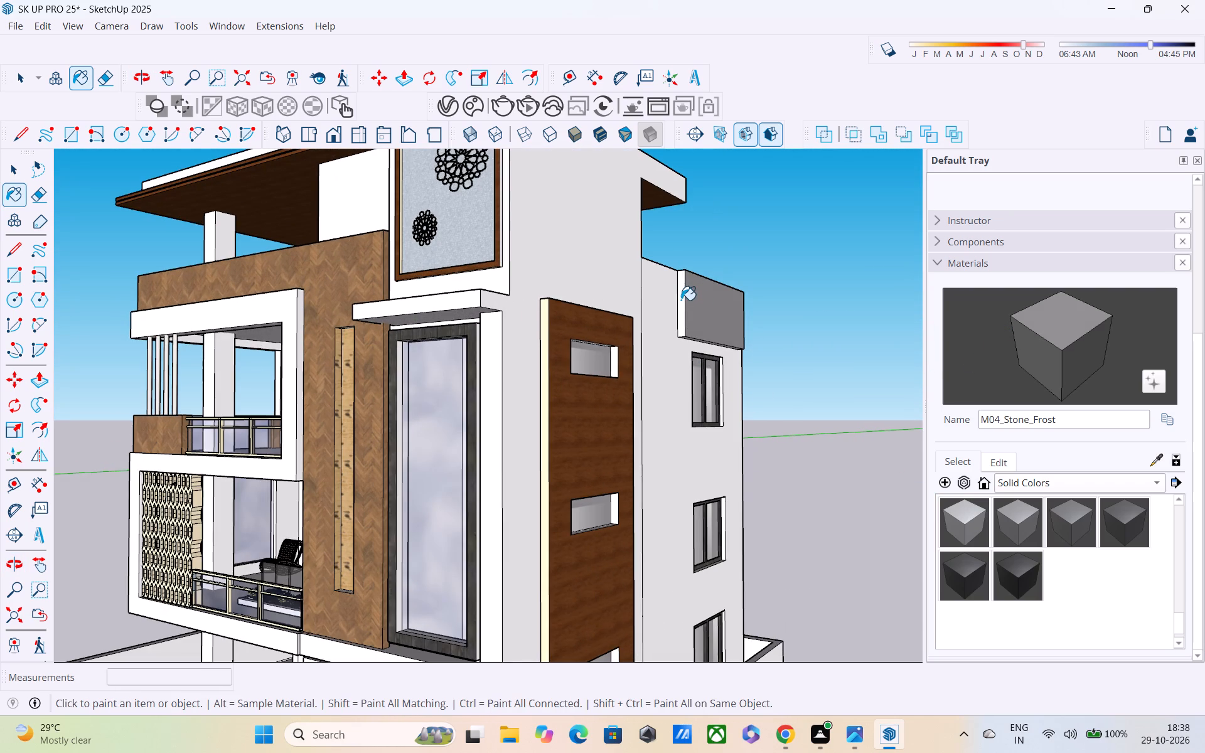
click(681, 300)
middle_drag(702, 317, 603, 240)
scroll(709, 337, up, 3)
middle_drag(708, 328, 695, 293)
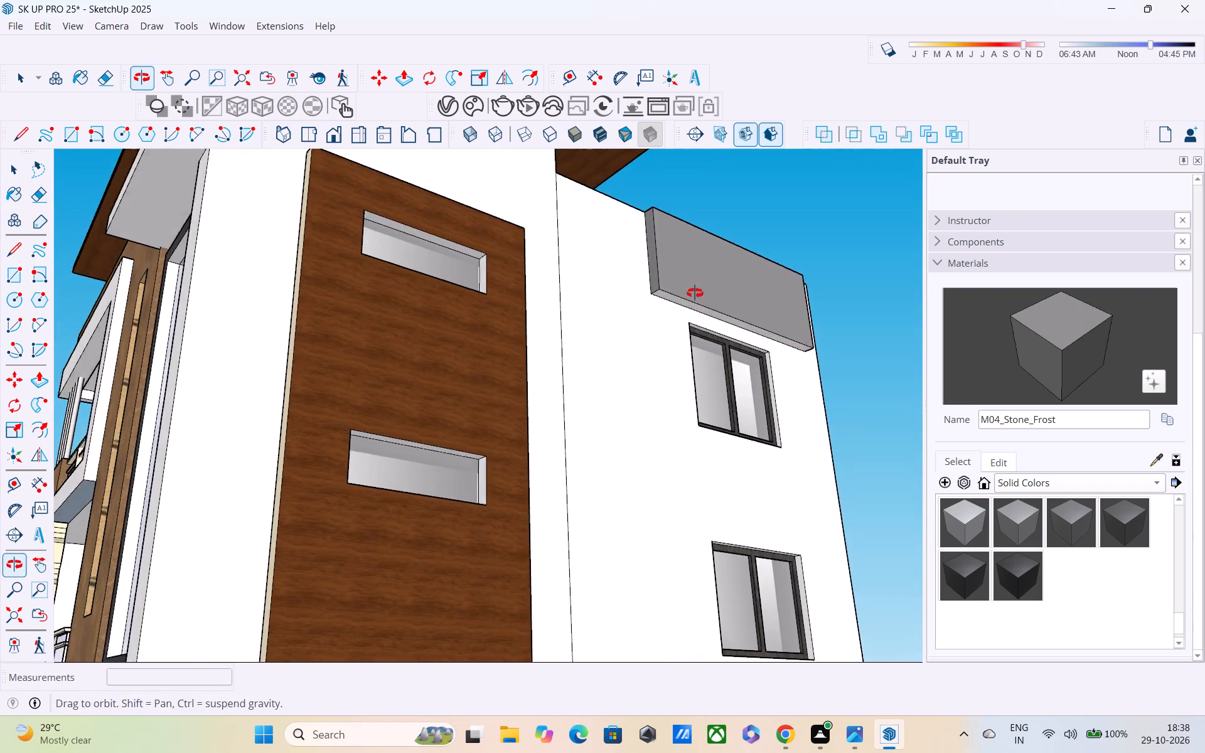
middle_drag(695, 293, 689, 266)
click(685, 296)
middle_drag(786, 319, 653, 351)
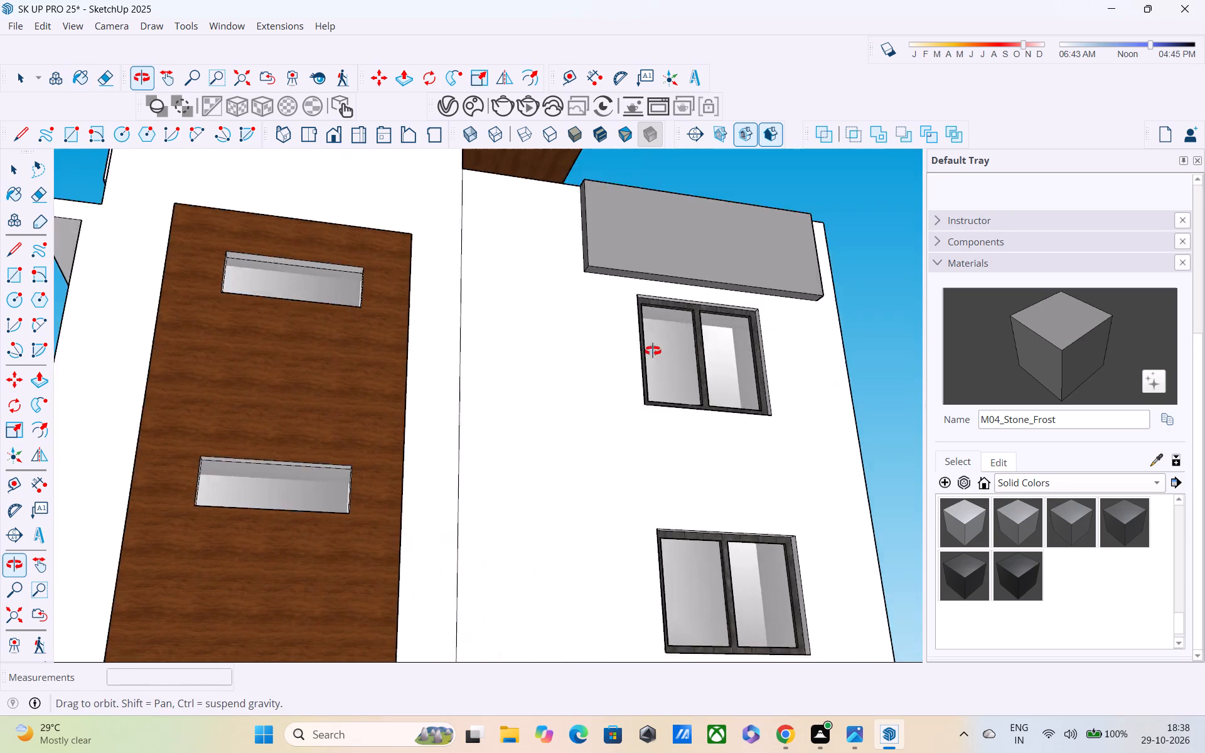
middle_drag(653, 351, 228, 505)
click(363, 344)
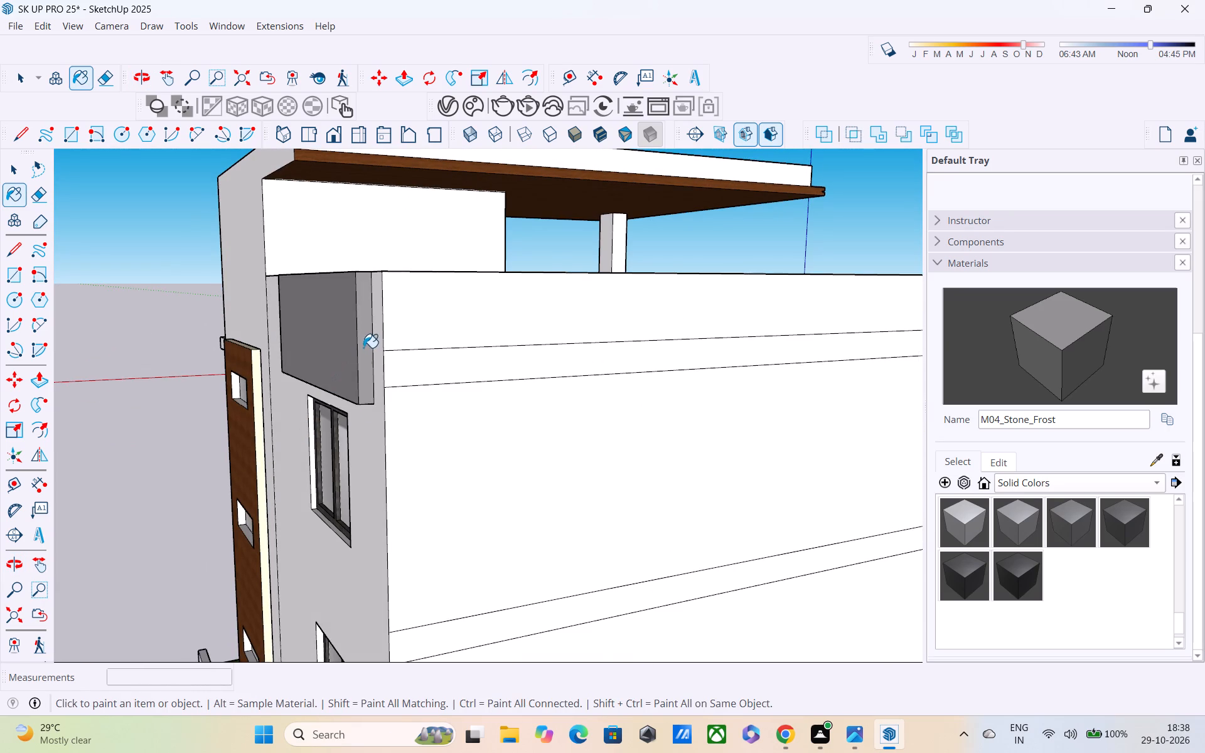
Examine the painted side-wall panel and the whole house exterior from the side and front corner.
middle_drag(363, 351, 779, 350)
scroll(779, 350, down, 6)
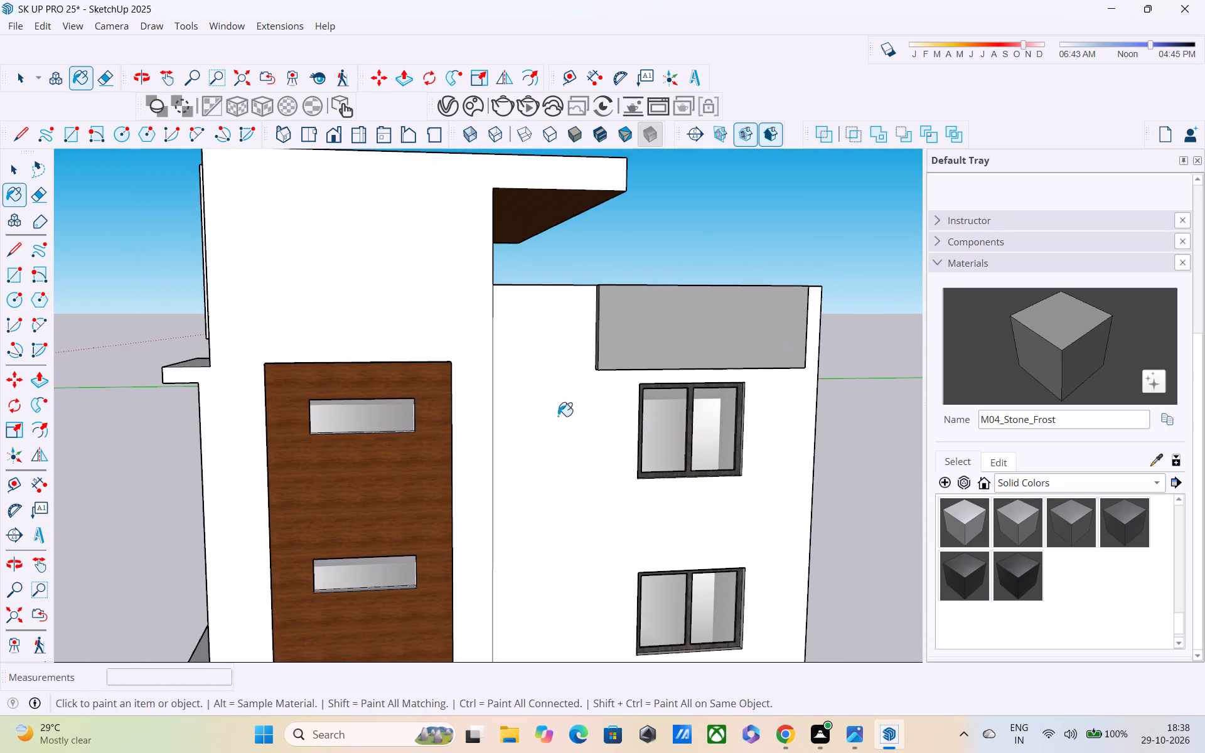
middle_drag(614, 415, 778, 329)
scroll(781, 329, down, 4)
middle_drag(777, 354, 884, 331)
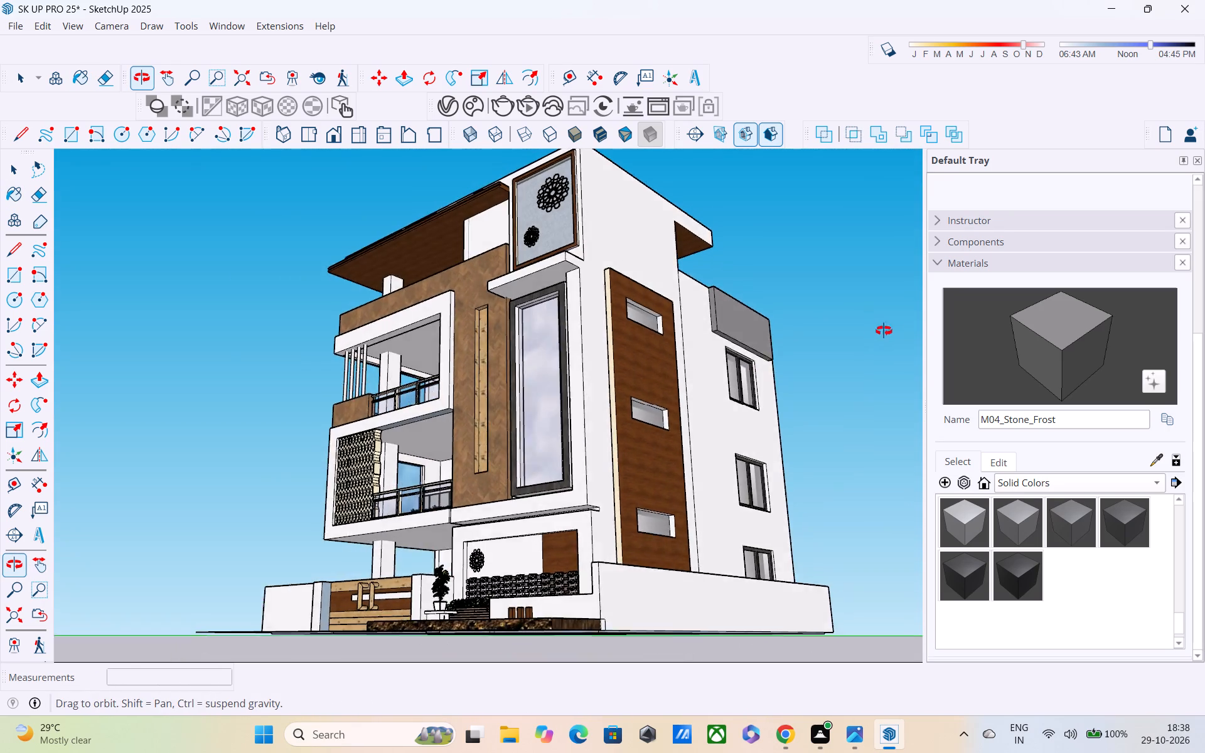
middle_drag(884, 331, 977, 365)
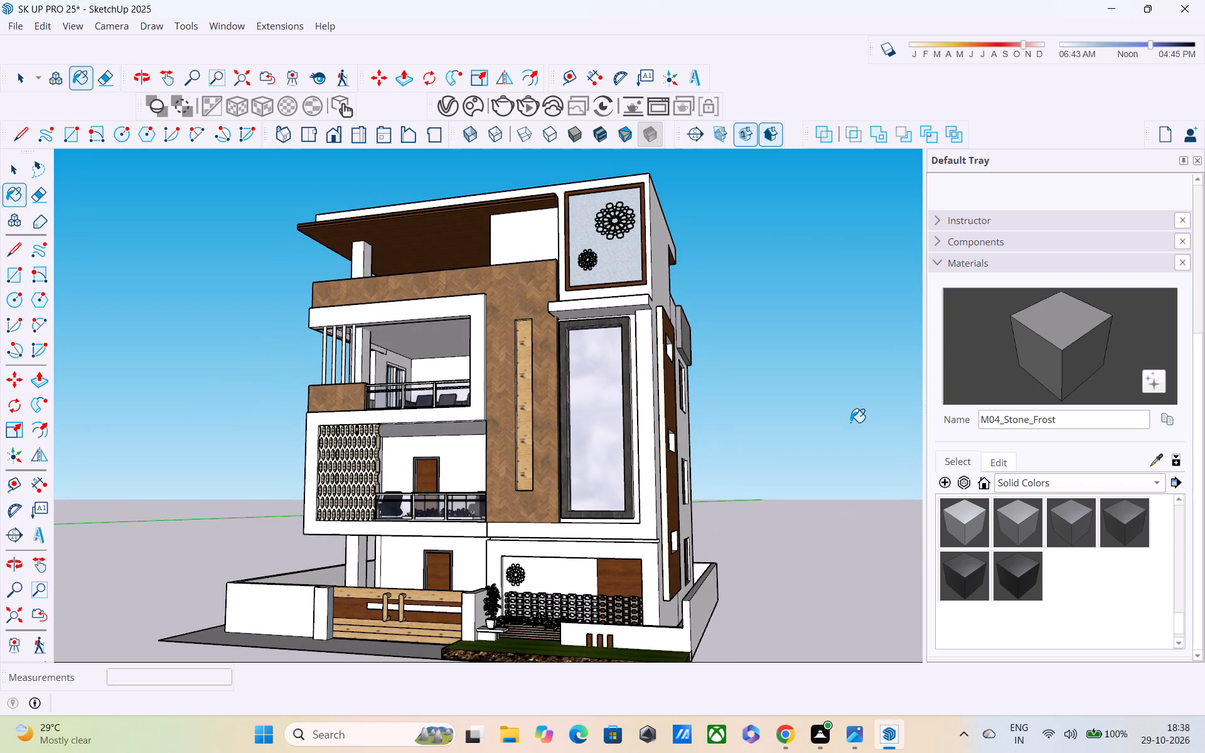
key(space)
middle_drag(736, 393, 664, 341)
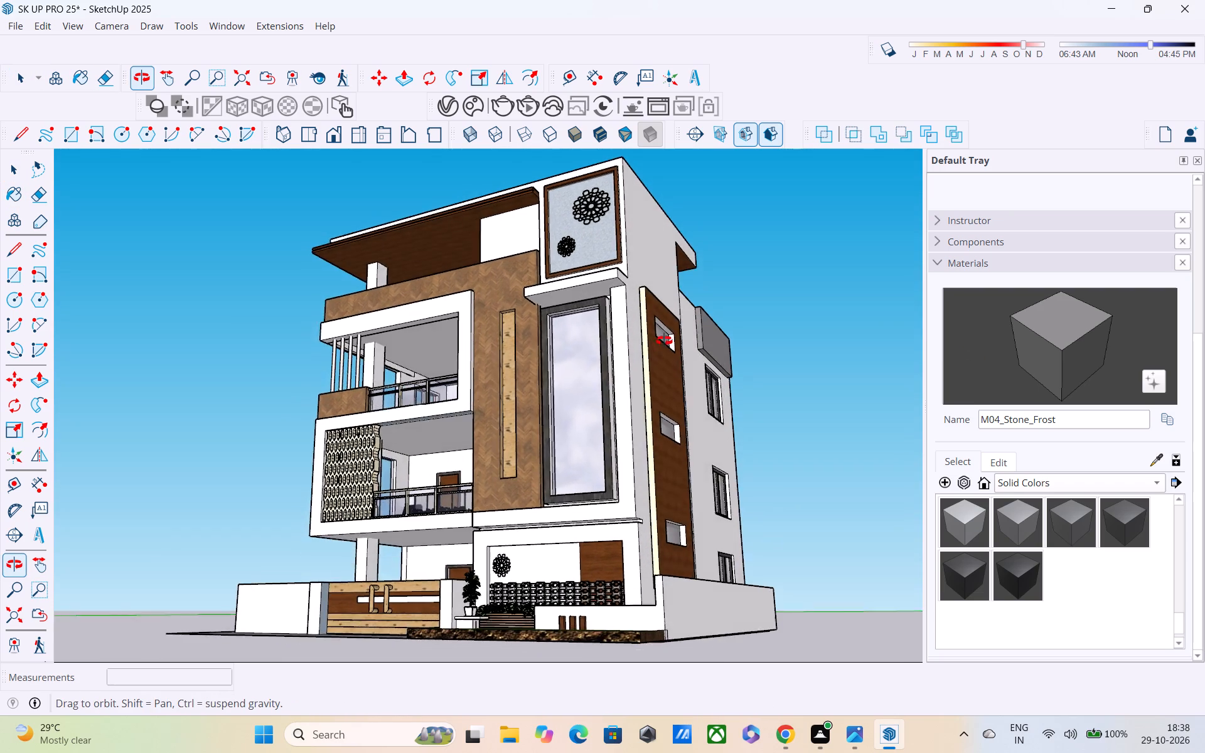
middle_drag(664, 341, 611, 374)
scroll(613, 376, down, 5)
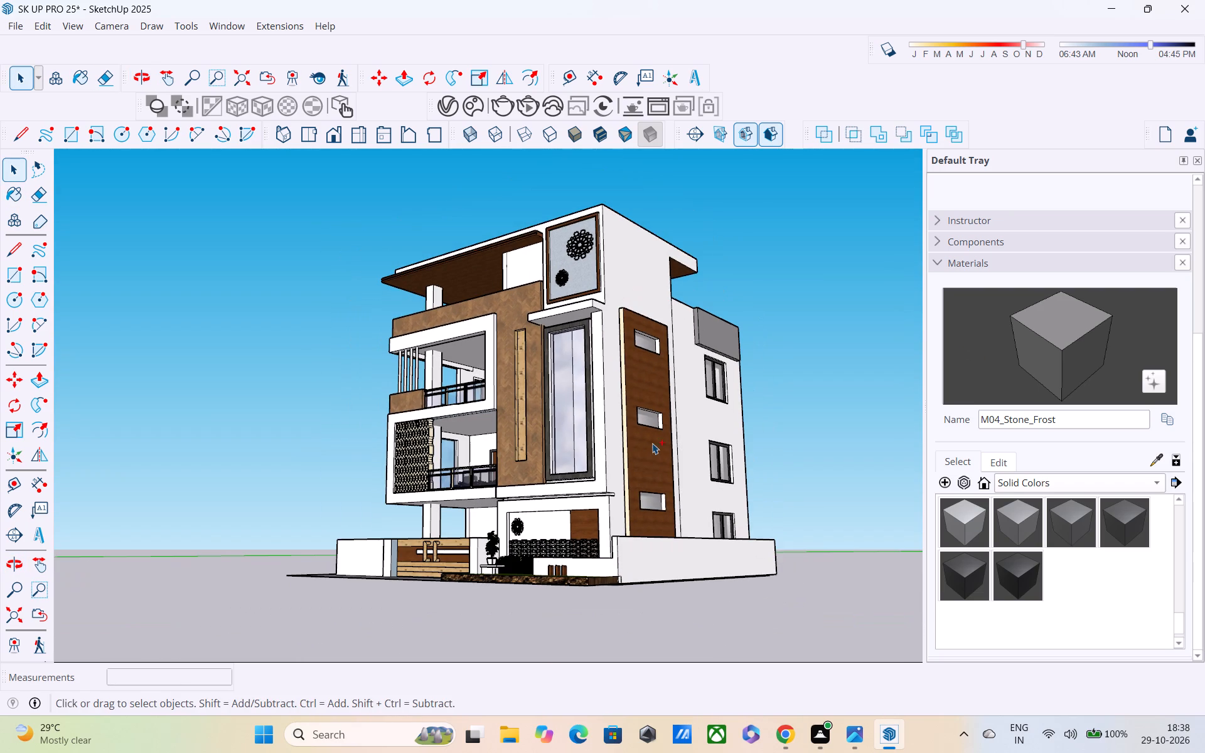
Save the house model.
key(ctrl+s)
click(503, 477)
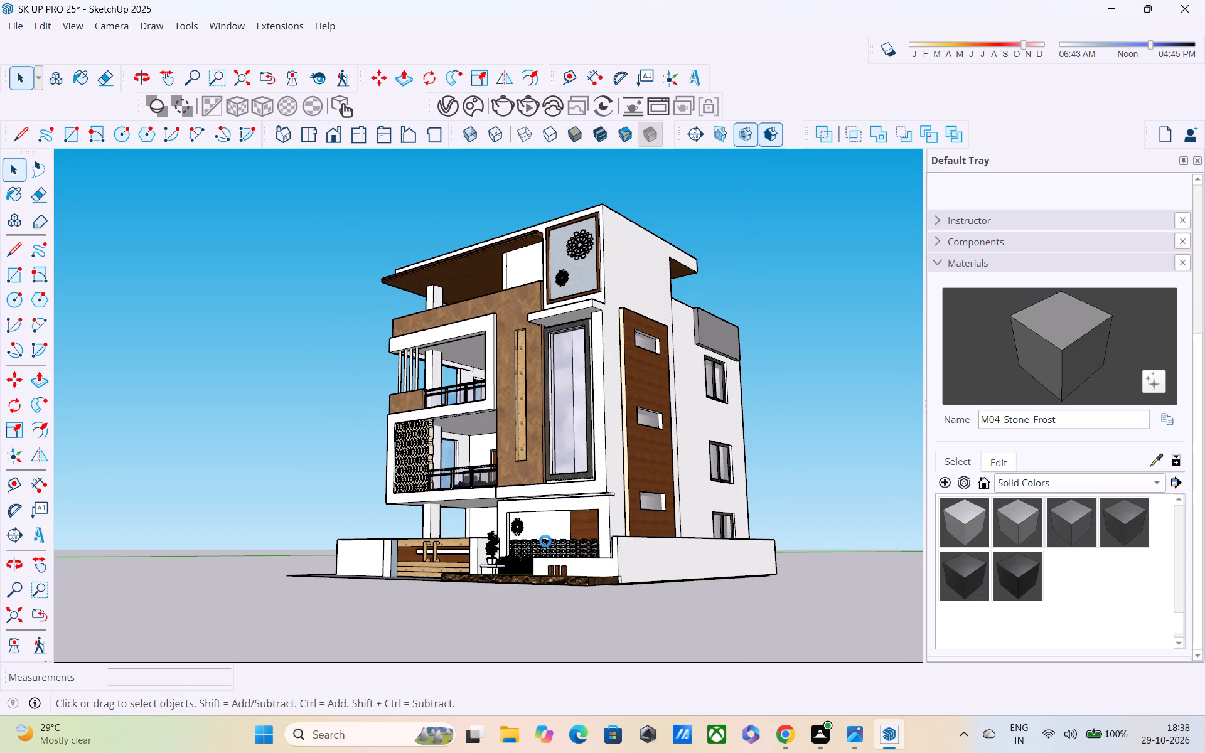